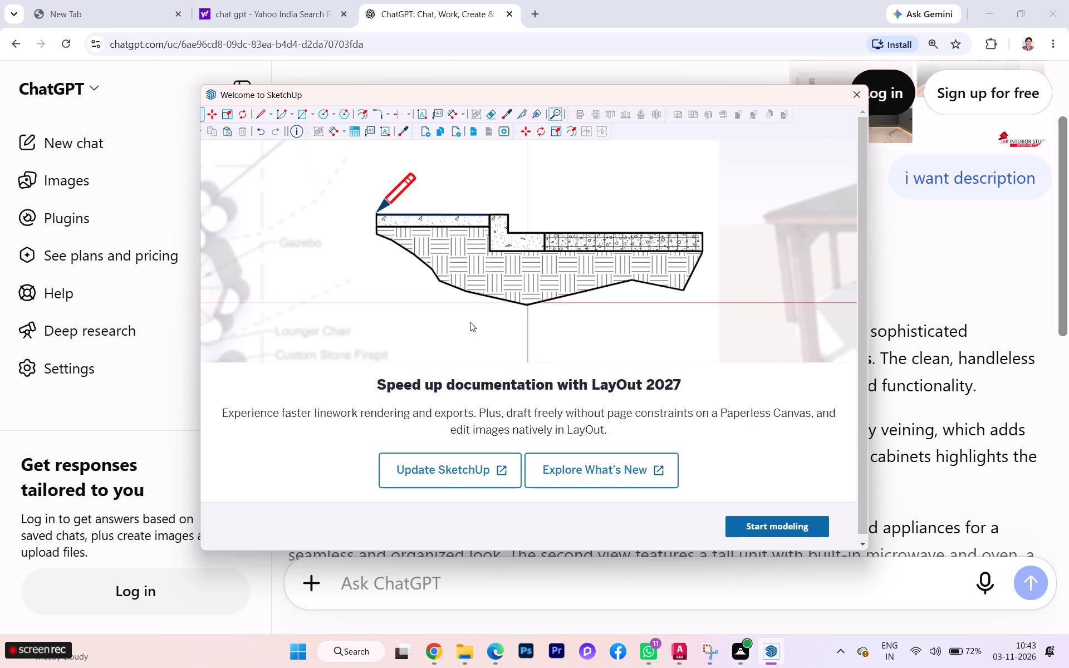
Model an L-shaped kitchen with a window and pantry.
Dismiss the LayOut 2027 announcement on the welcome window and proceed to the modeling start page.
{"action": "scroll", "coordinate": [547, 368], "scroll_direction": "down", "scroll_amount": 1}
{"action": "scroll", "coordinate": [570, 381], "scroll_direction": "up", "scroll_amount": 2}
{"action": "scroll", "coordinate": [570, 381], "scroll_direction": "down", "scroll_amount": 3}
{"action": "scroll", "coordinate": [737, 470], "scroll_direction": "down", "scroll_amount": 2}
{"action": "left_click", "coordinate": [756, 528]}
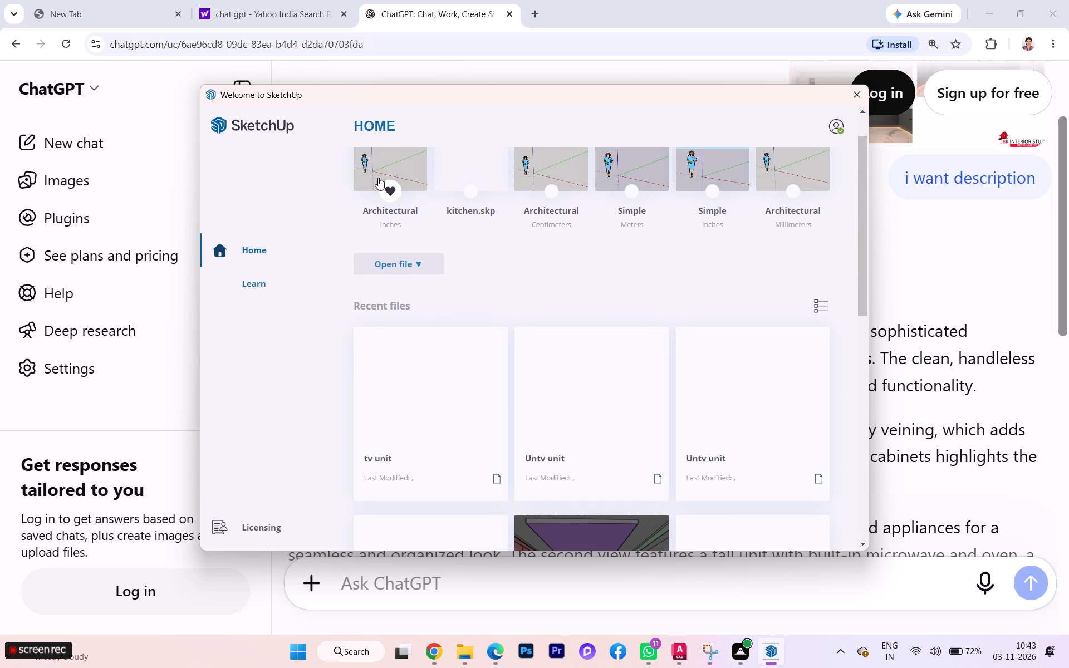
Look through the recent files and the new-model templates on the welcome window's home page.
{"action": "scroll", "coordinate": [594, 457], "scroll_direction": "down", "scroll_amount": 5}
{"action": "scroll", "coordinate": [608, 442], "scroll_direction": "up", "scroll_amount": 5}
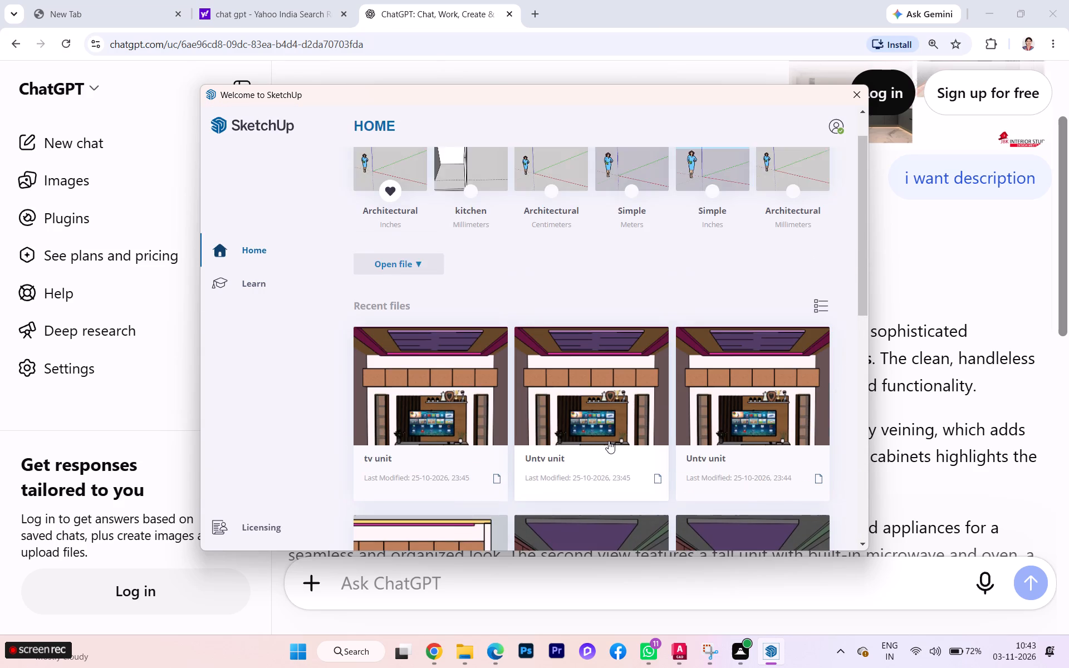
{"action": "scroll", "coordinate": [609, 441], "scroll_direction": "down", "scroll_amount": 1}
{"action": "scroll", "coordinate": [609, 441], "scroll_direction": "up", "scroll_amount": 1}
{"action": "scroll", "coordinate": [609, 441], "scroll_direction": "down", "scroll_amount": 2}
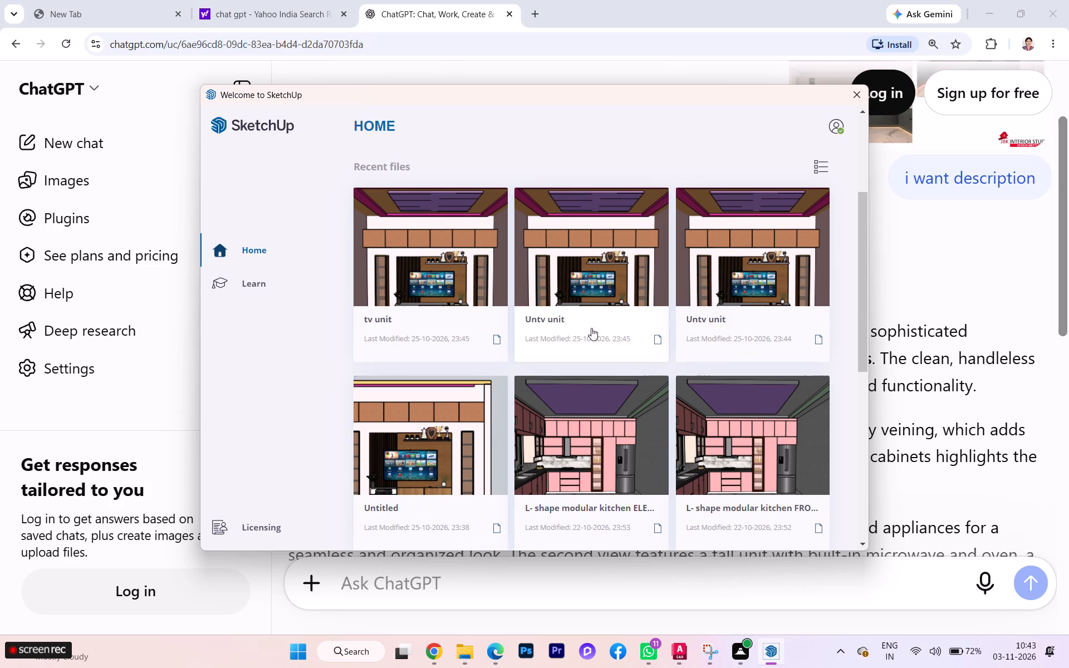
{"action": "scroll", "coordinate": [595, 339], "scroll_direction": "down", "scroll_amount": 2}
{"action": "scroll", "coordinate": [473, 327], "scroll_direction": "down", "scroll_amount": 2}
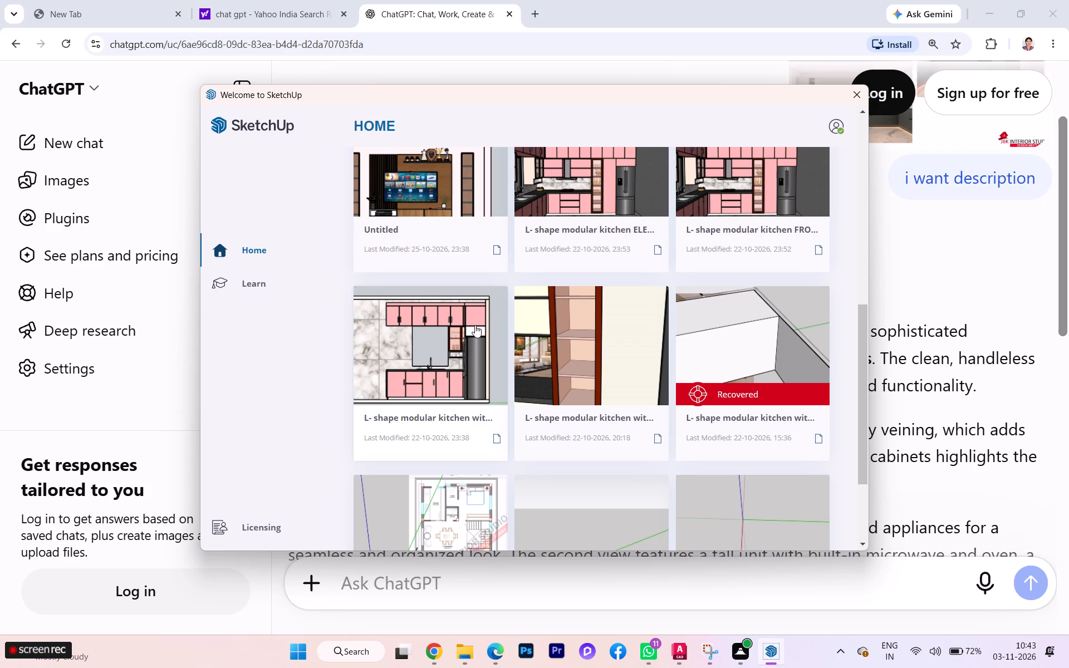
{"action": "scroll", "coordinate": [475, 325], "scroll_direction": "down", "scroll_amount": 5}
{"action": "scroll", "coordinate": [476, 325], "scroll_direction": "up", "scroll_amount": 3}
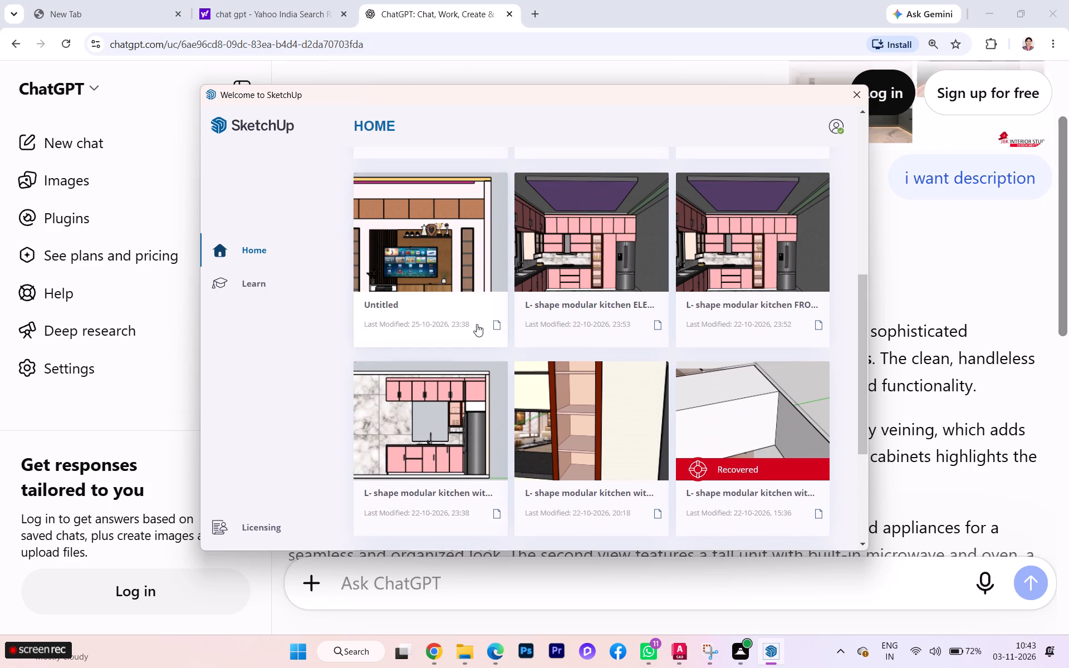
{"action": "scroll", "coordinate": [477, 323], "scroll_direction": "up", "scroll_amount": 3}
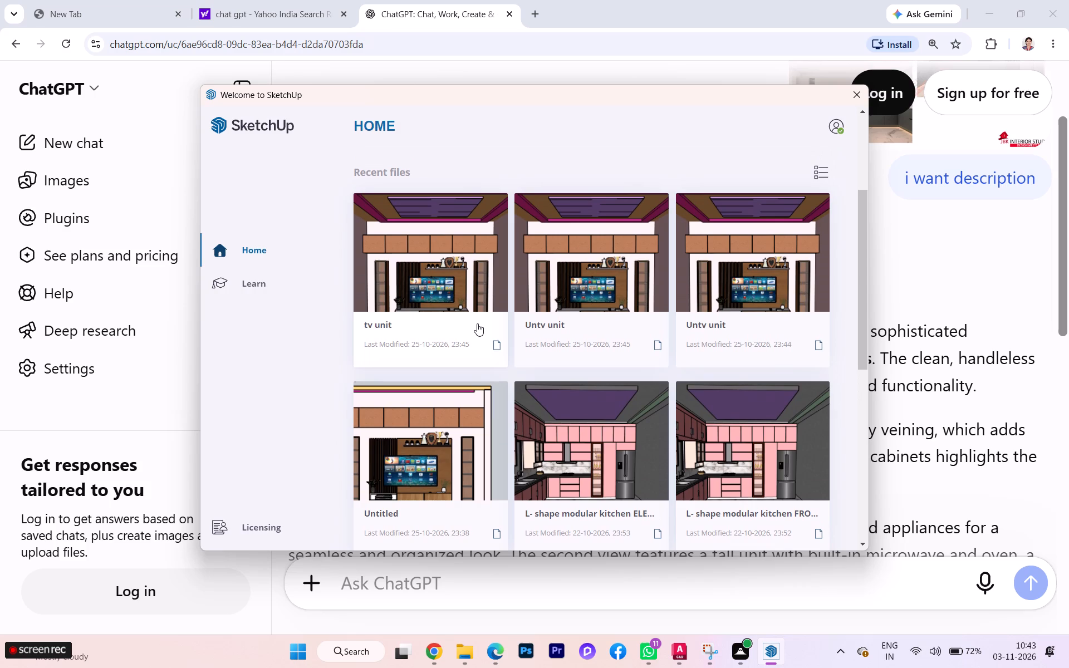
{"action": "scroll", "coordinate": [455, 245], "scroll_direction": "up", "scroll_amount": 1}
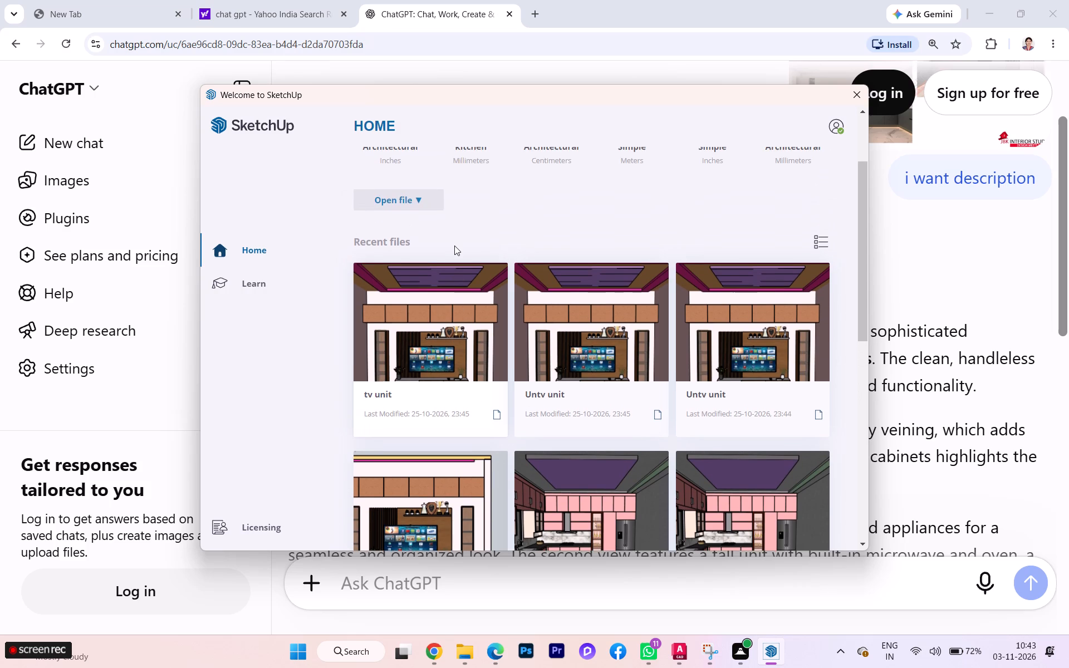
{"action": "scroll", "coordinate": [455, 243], "scroll_direction": "up", "scroll_amount": 2}
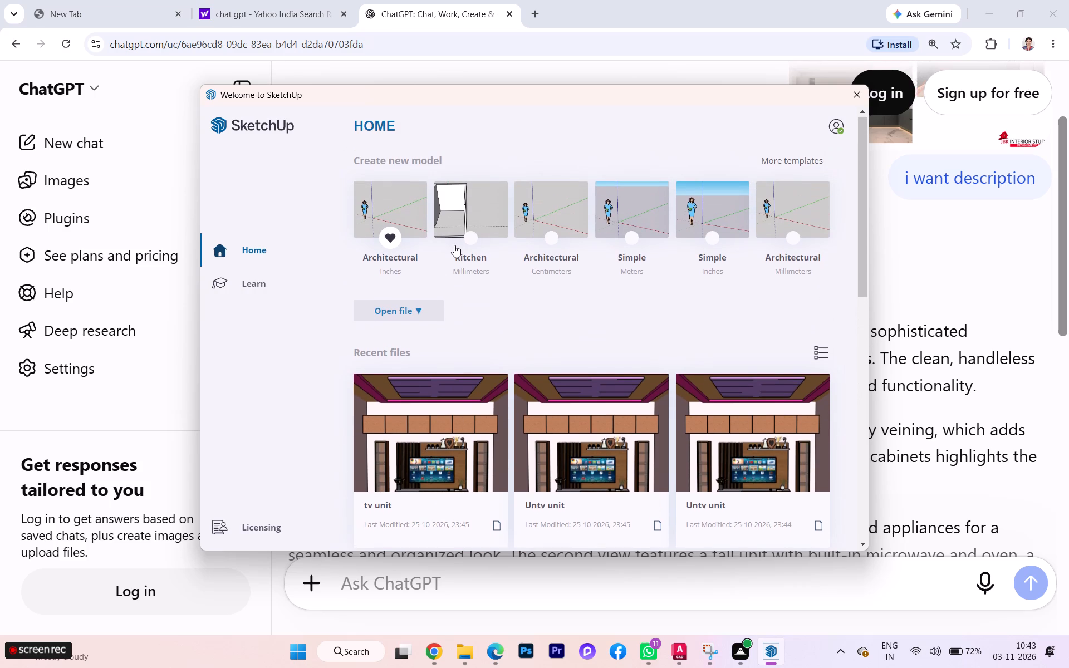
{"action": "scroll", "coordinate": [454, 245], "scroll_direction": "up", "scroll_amount": 2}
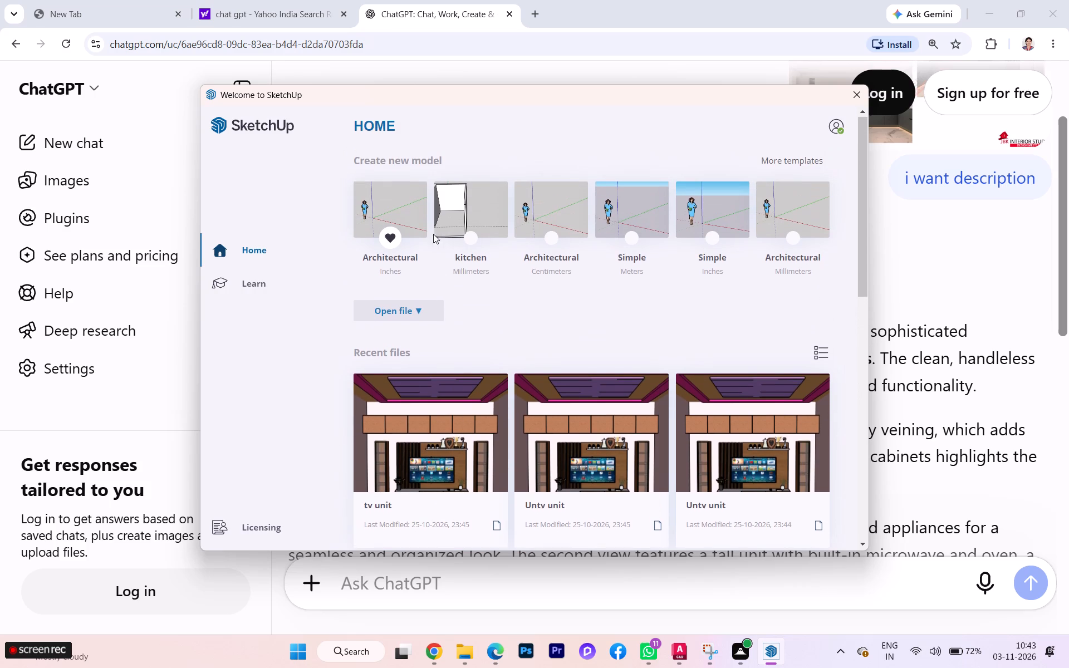
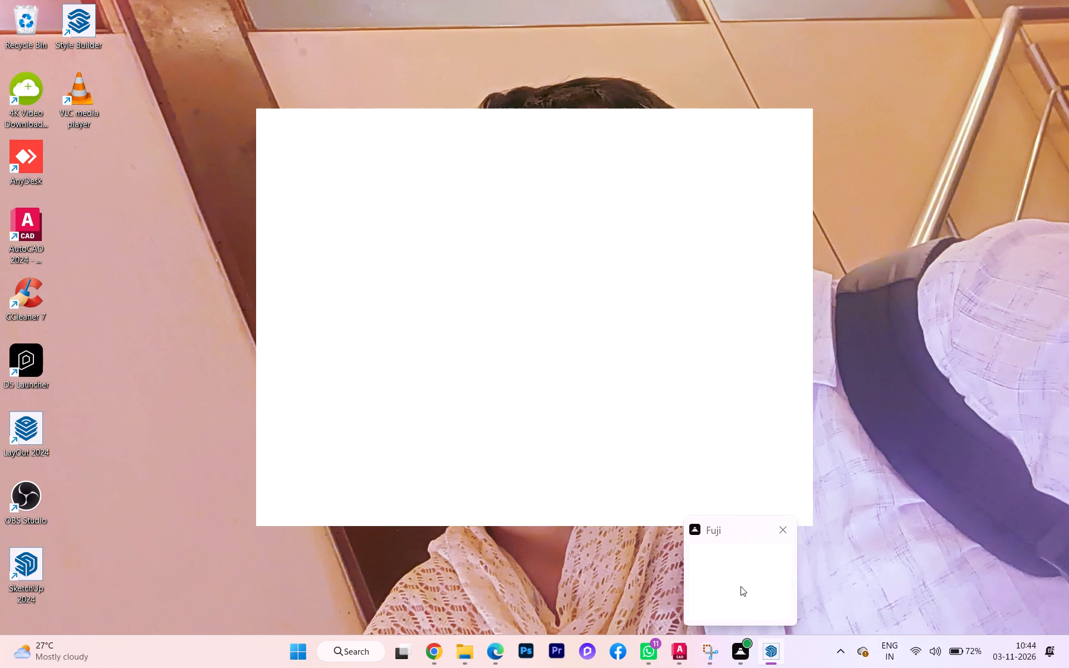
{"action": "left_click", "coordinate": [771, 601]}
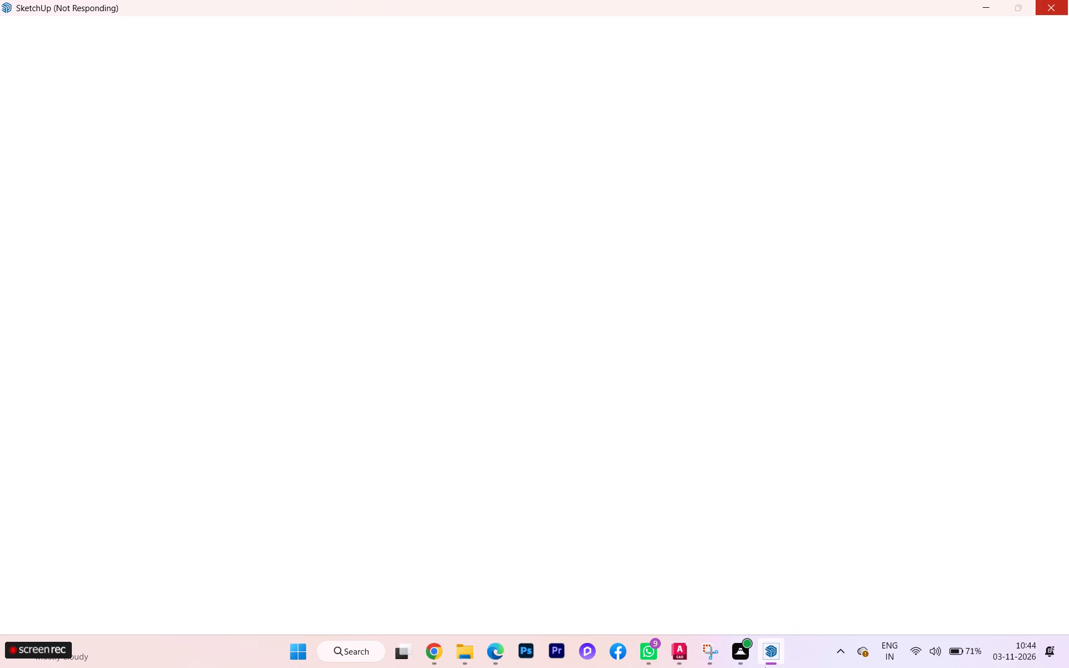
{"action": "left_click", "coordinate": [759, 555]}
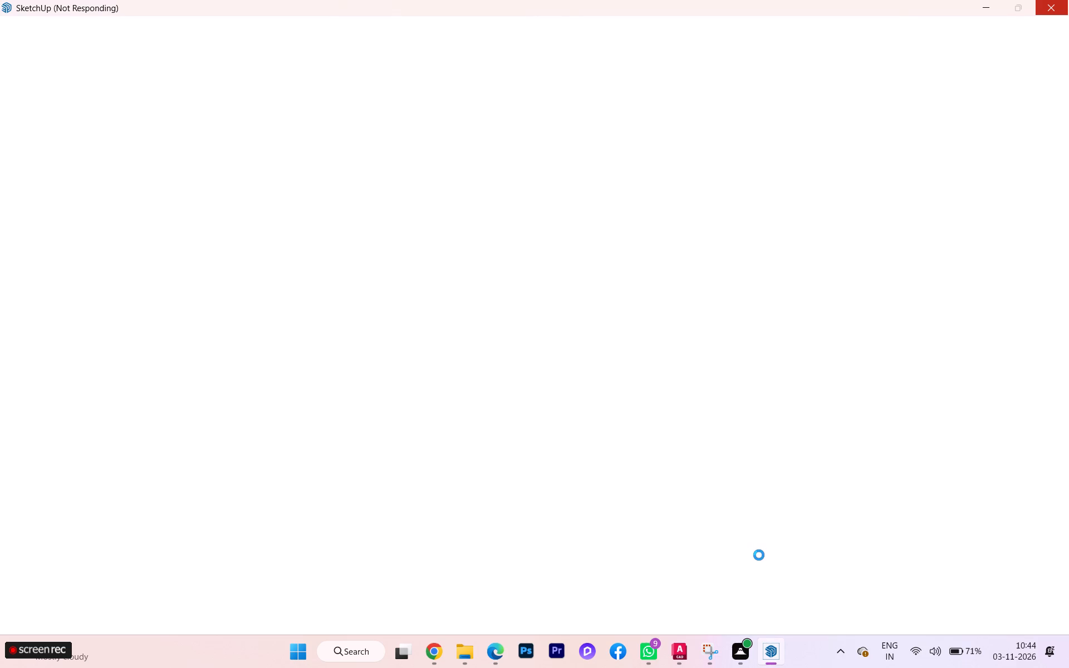
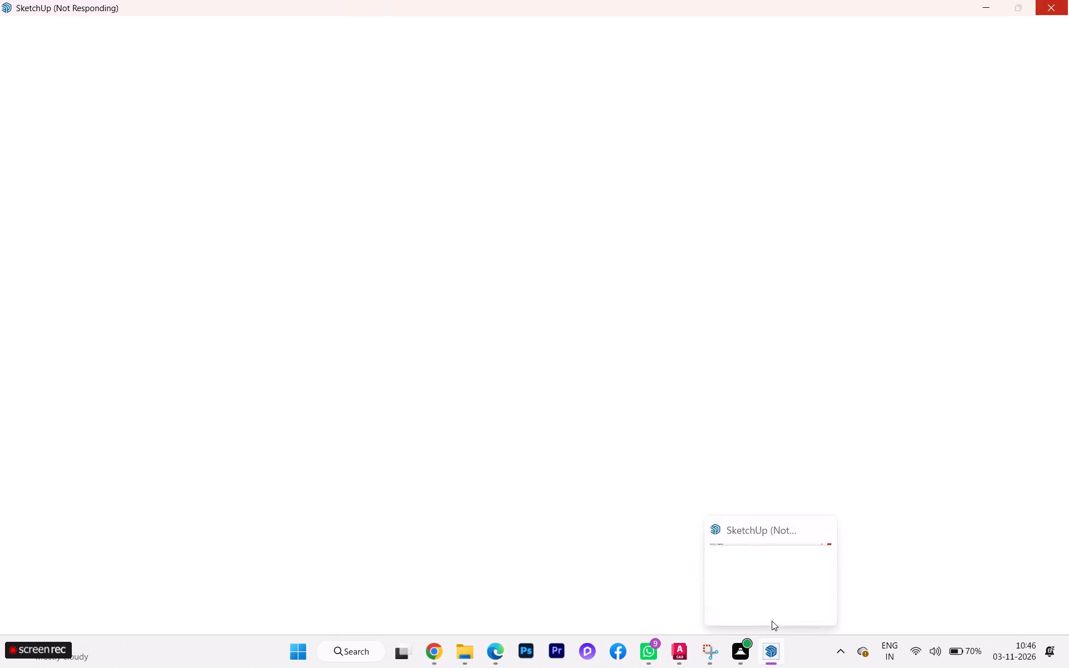
Try to close the unresponsive SketchUp window.
{"action": "left_click", "coordinate": [818, 530]}
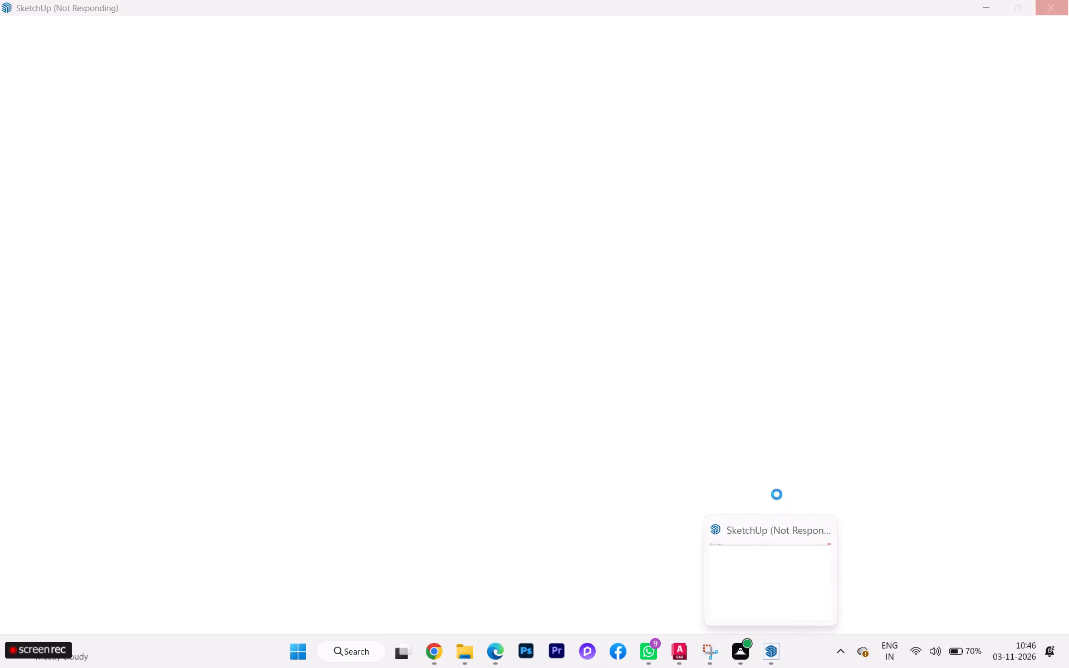
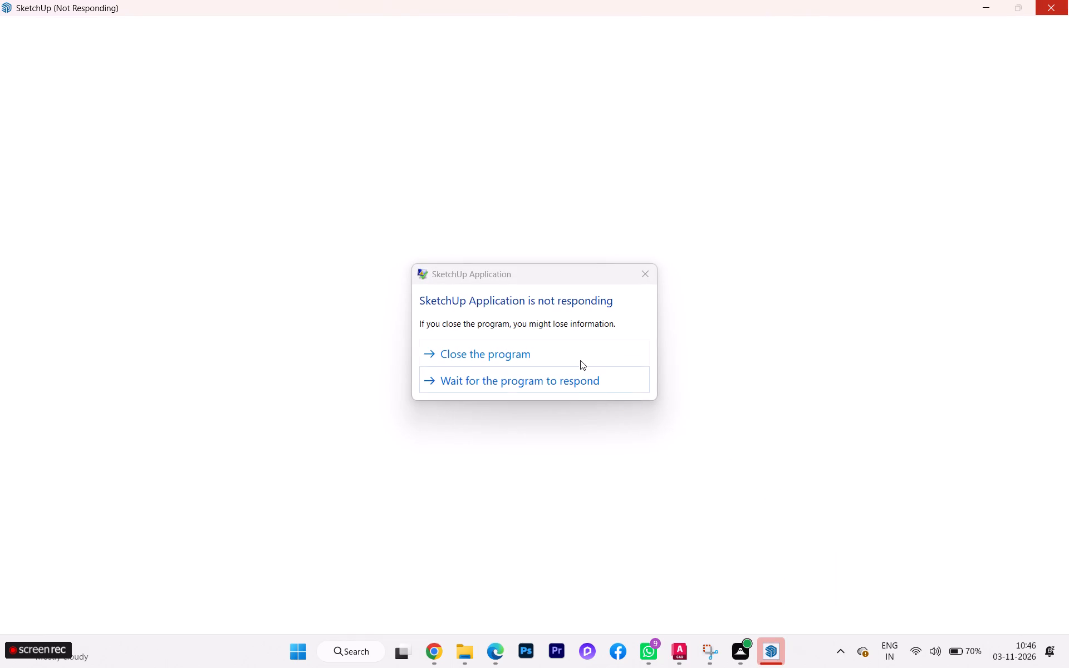
Force the unresponsive SketchUp program to close instead of waiting for it to respond.
{"action": "left_click", "coordinate": [577, 353]}
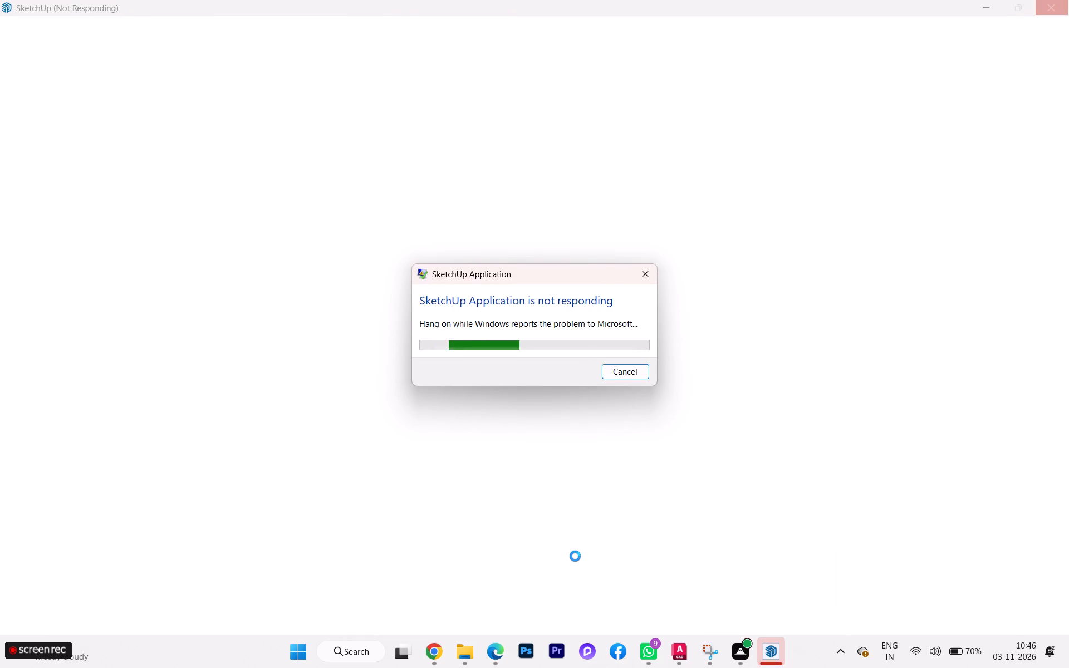
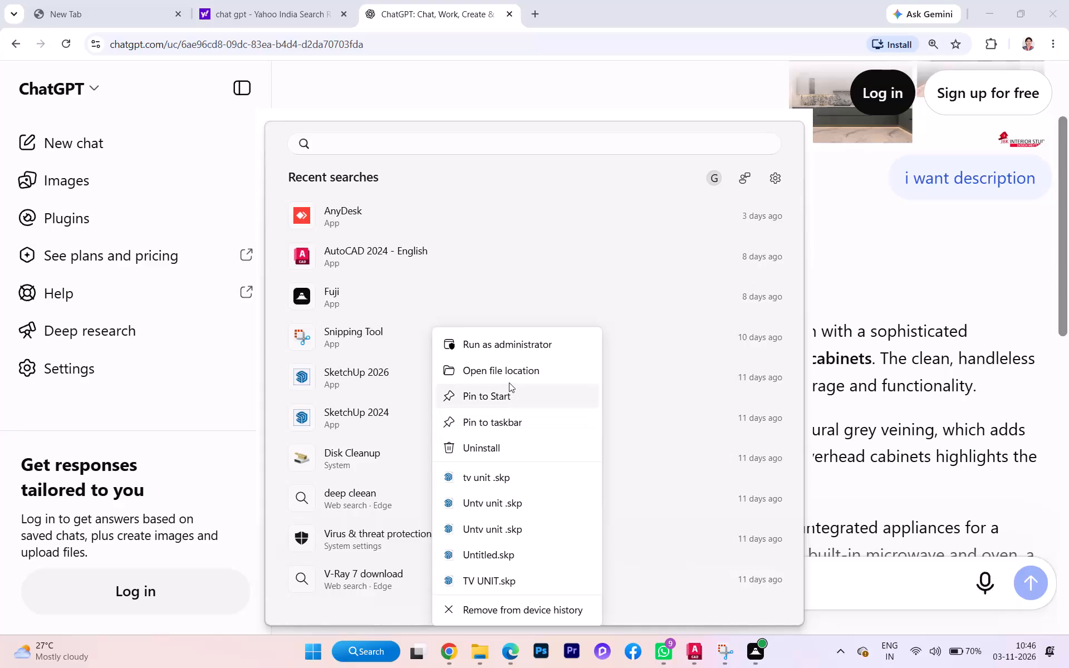
Launch SketchUp 2026 from the recently searched apps.
{"action": "left_click", "coordinate": [365, 381]}
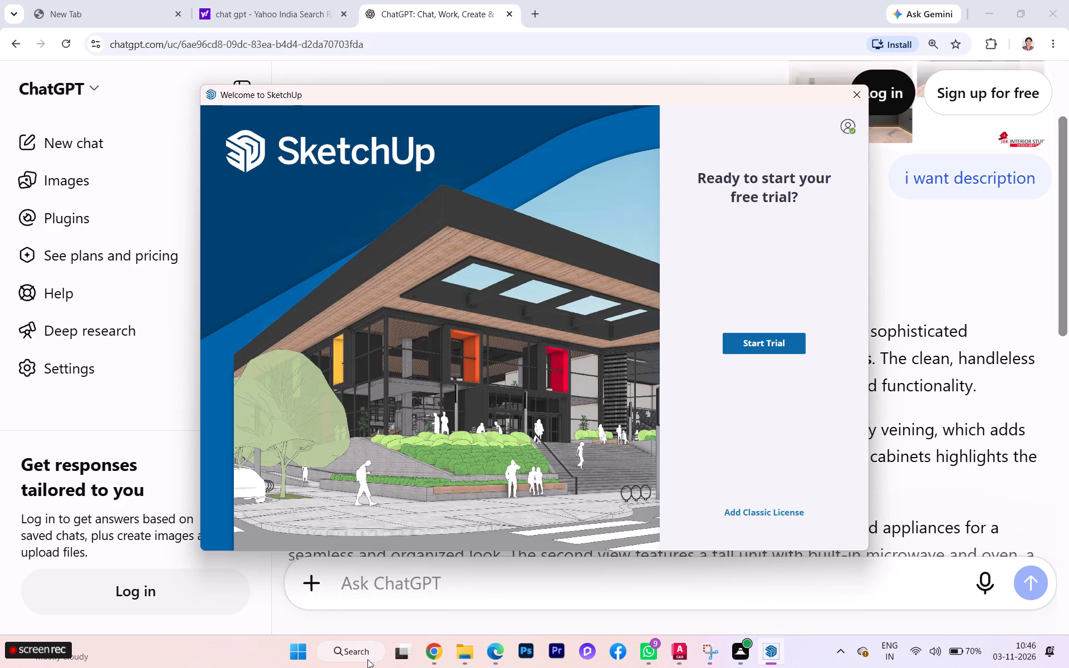
Launch SketchUp 2024 from the recently searched apps in Windows Search.
{"action": "left_click", "coordinate": [367, 659]}
{"action": "right_click", "coordinate": [428, 420]}
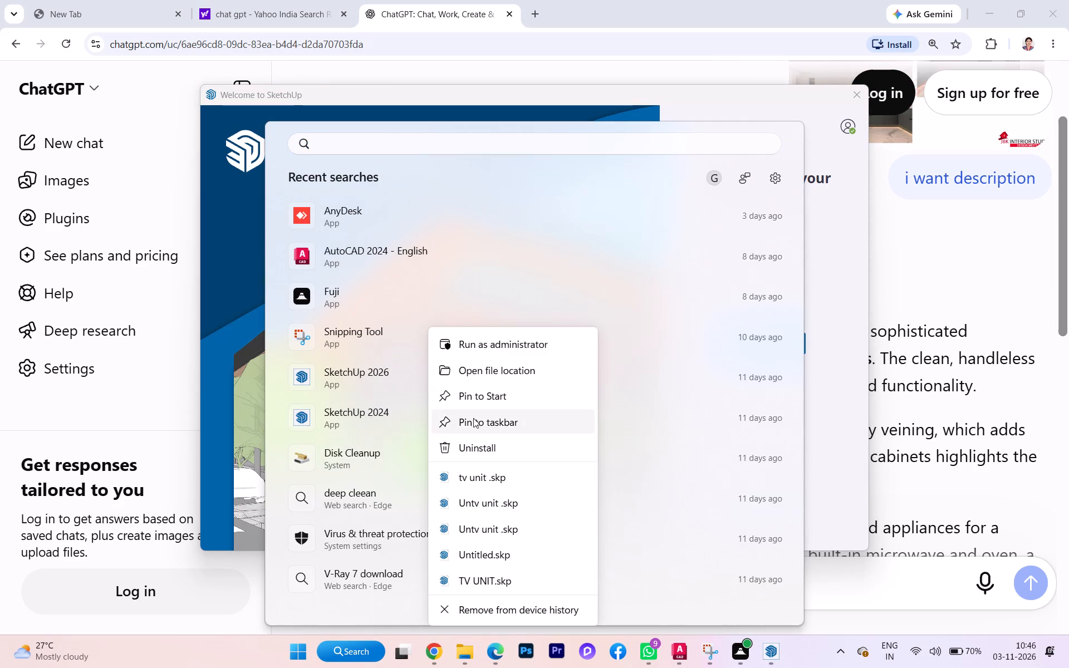
{"action": "double_click", "coordinate": [348, 420]}
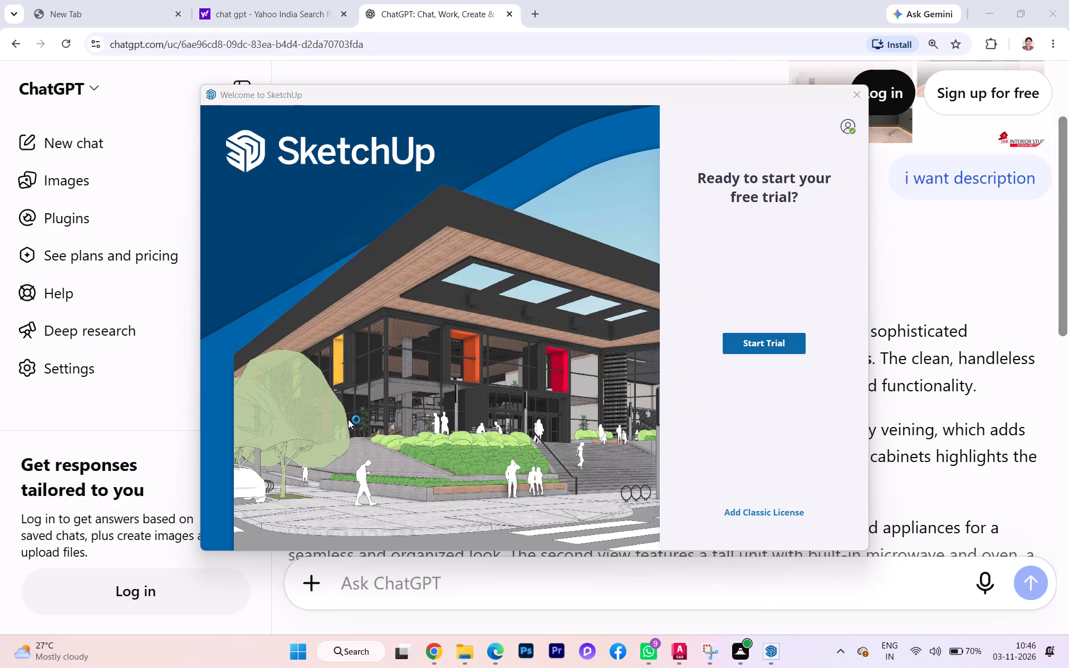
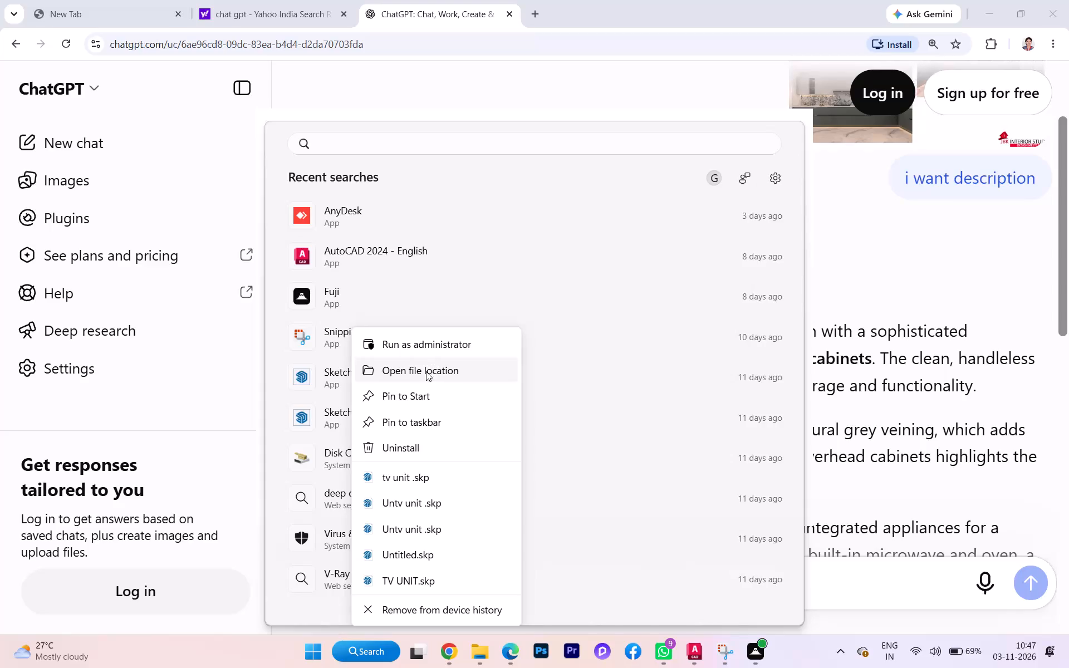
Launch SketchUp 2024 from the recently searched apps.
{"action": "double_click", "coordinate": [306, 424]}
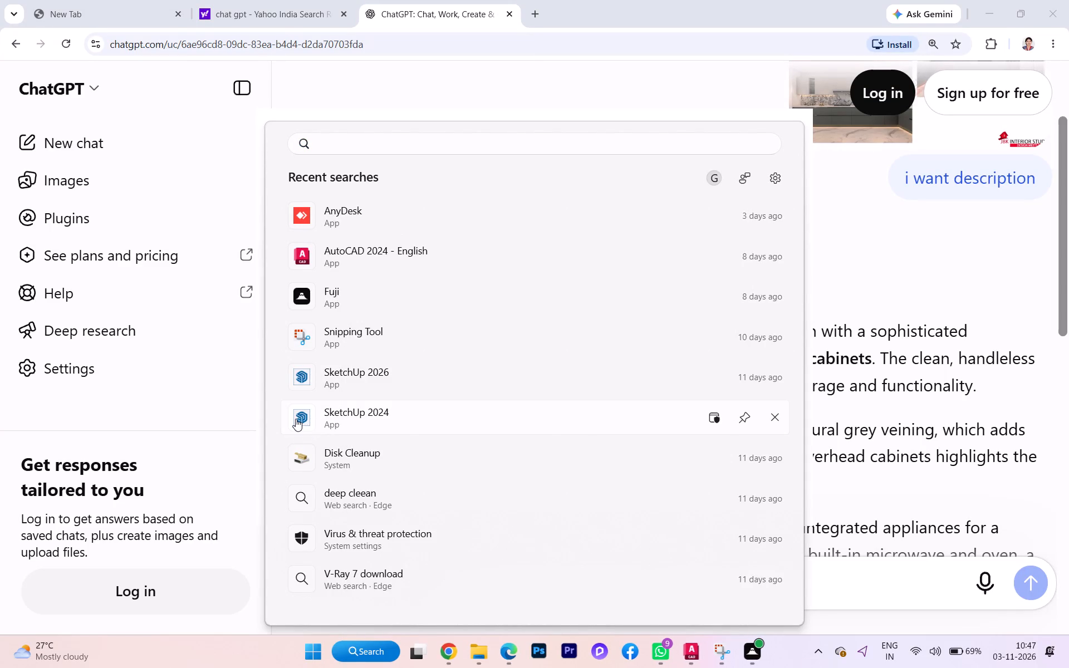
{"action": "double_click", "coordinate": [296, 419]}
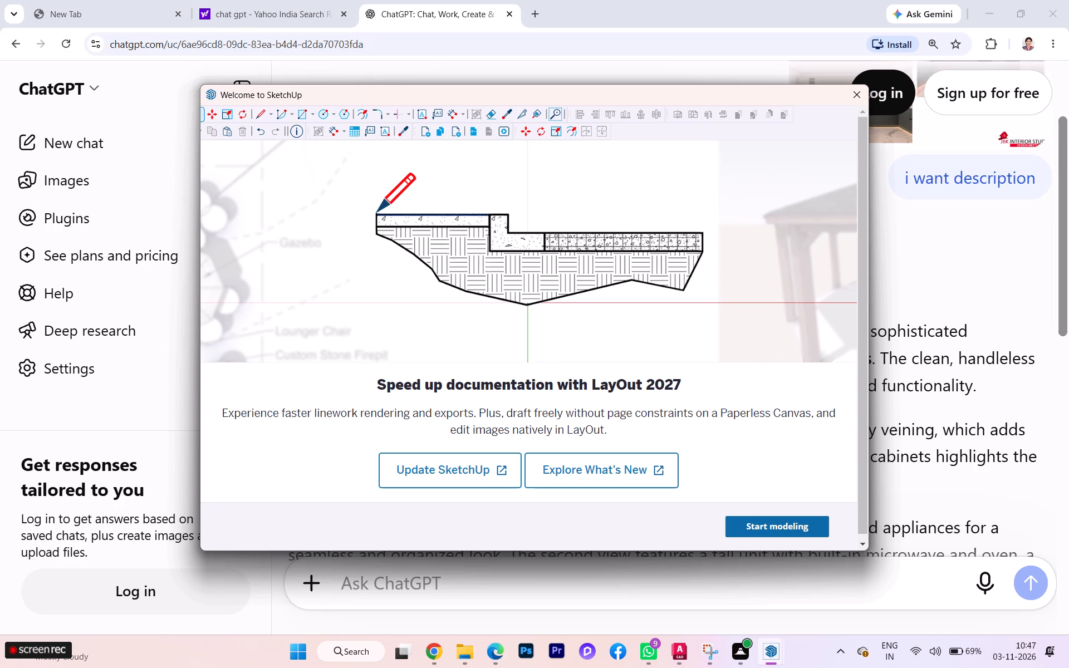
Proceed past the LayOut 2027 announcement and start a new model from the Architectural template in inches.
{"action": "scroll", "coordinate": [535, 474], "scroll_direction": "down", "scroll_amount": 2}
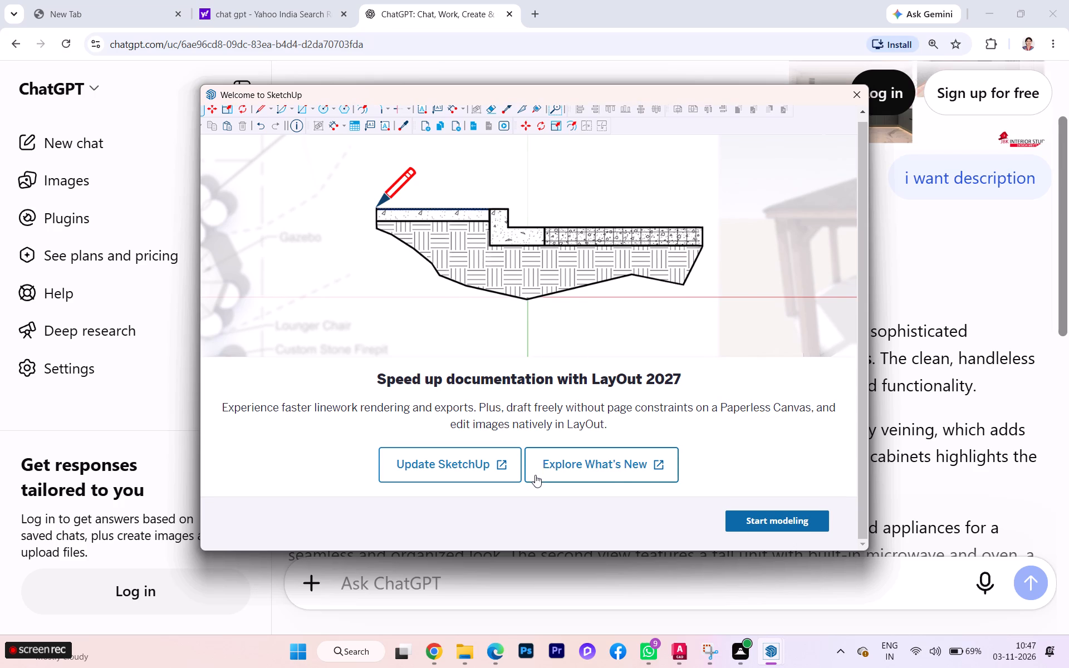
{"action": "scroll", "coordinate": [535, 475], "scroll_direction": "down", "scroll_amount": 1}
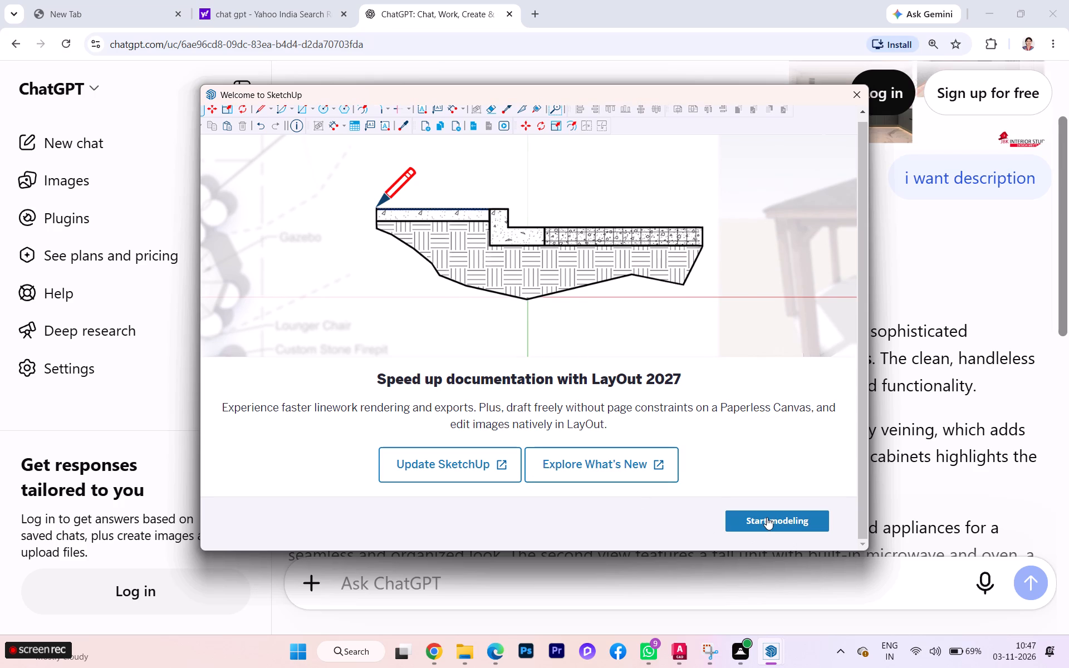
{"action": "left_click", "coordinate": [767, 517]}
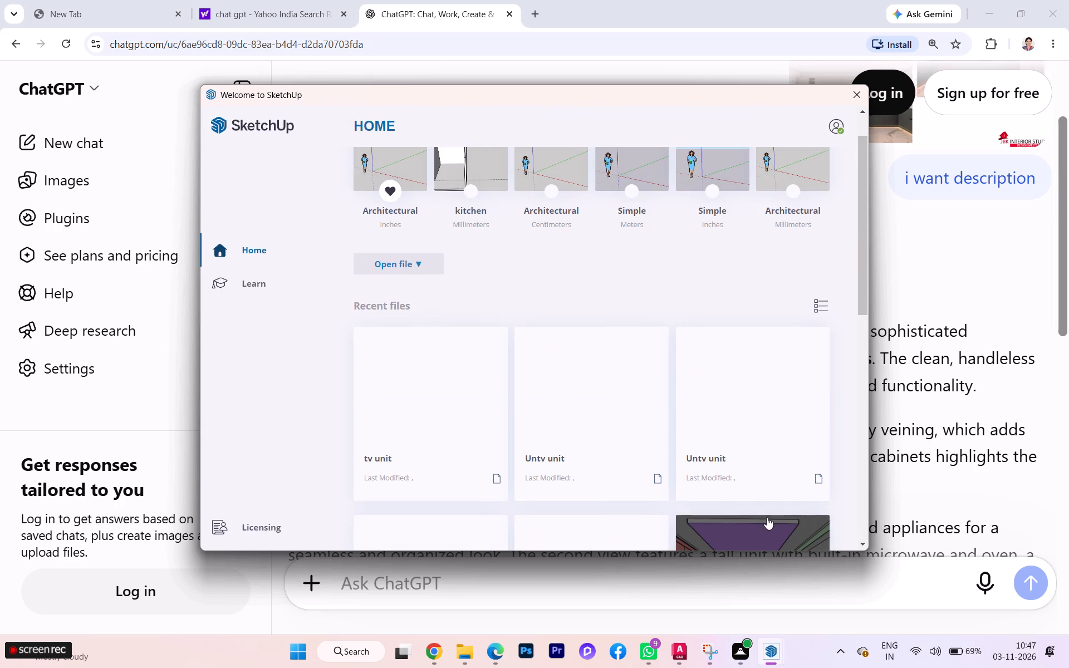
{"action": "left_click", "coordinate": [403, 183]}
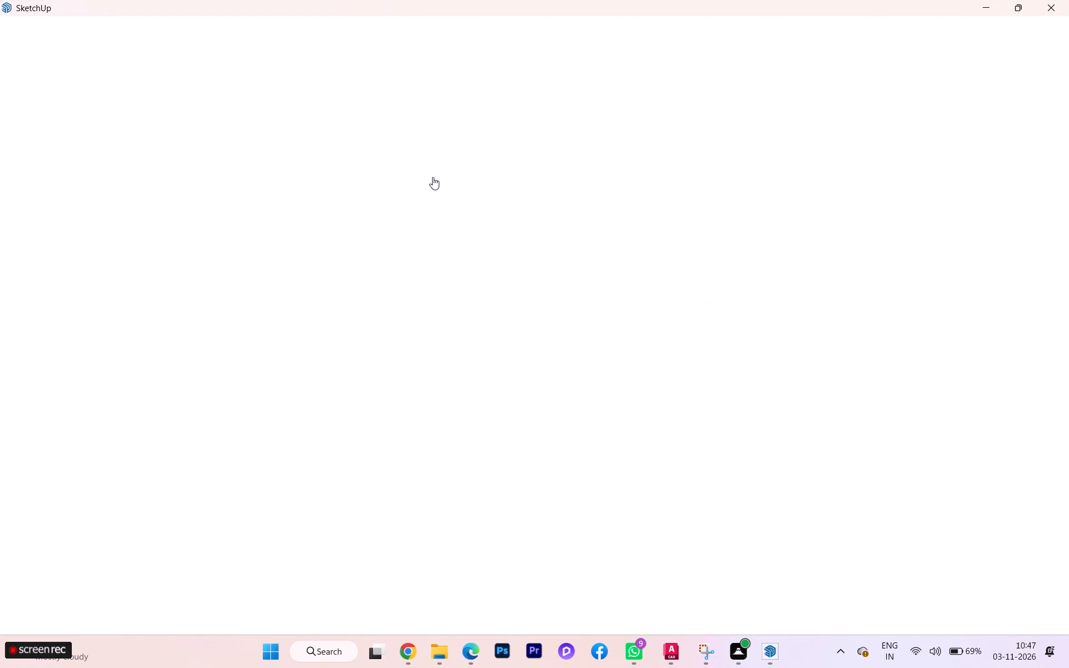
{"action": "left_click", "coordinate": [397, 225]}
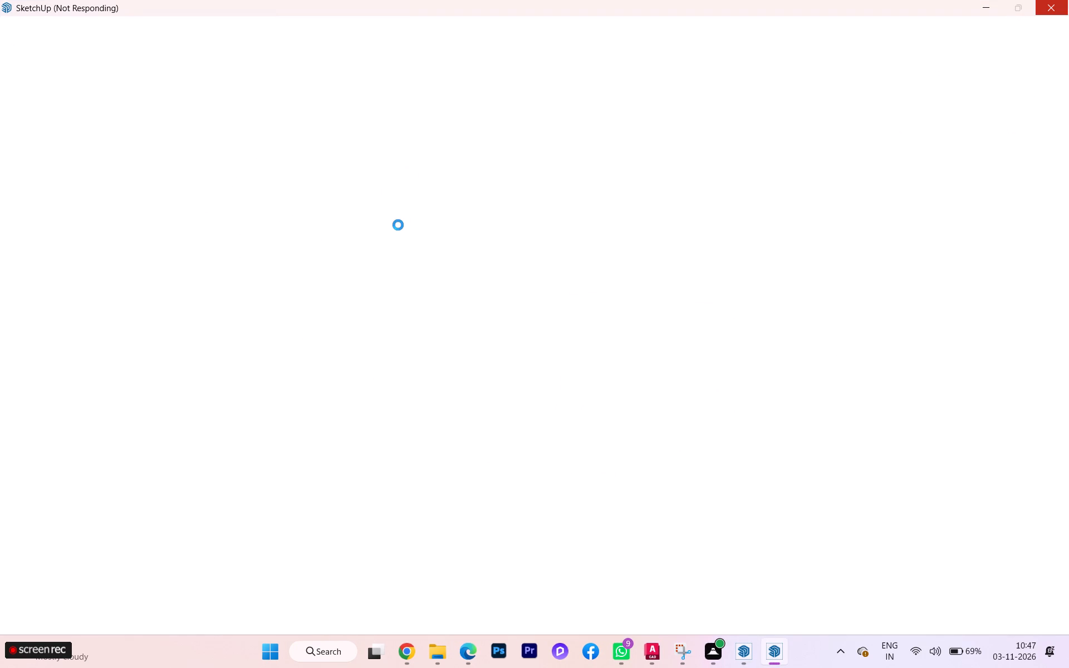
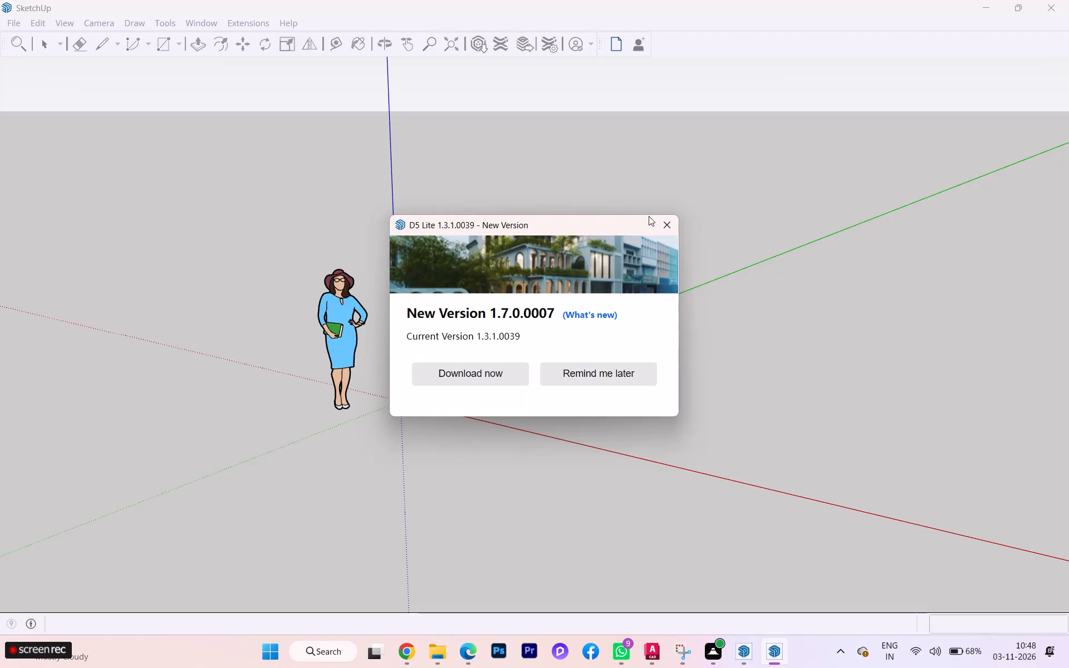
Dismiss the D5 Lite new version notice without downloading the update.
{"action": "left_click", "coordinate": [675, 223]}
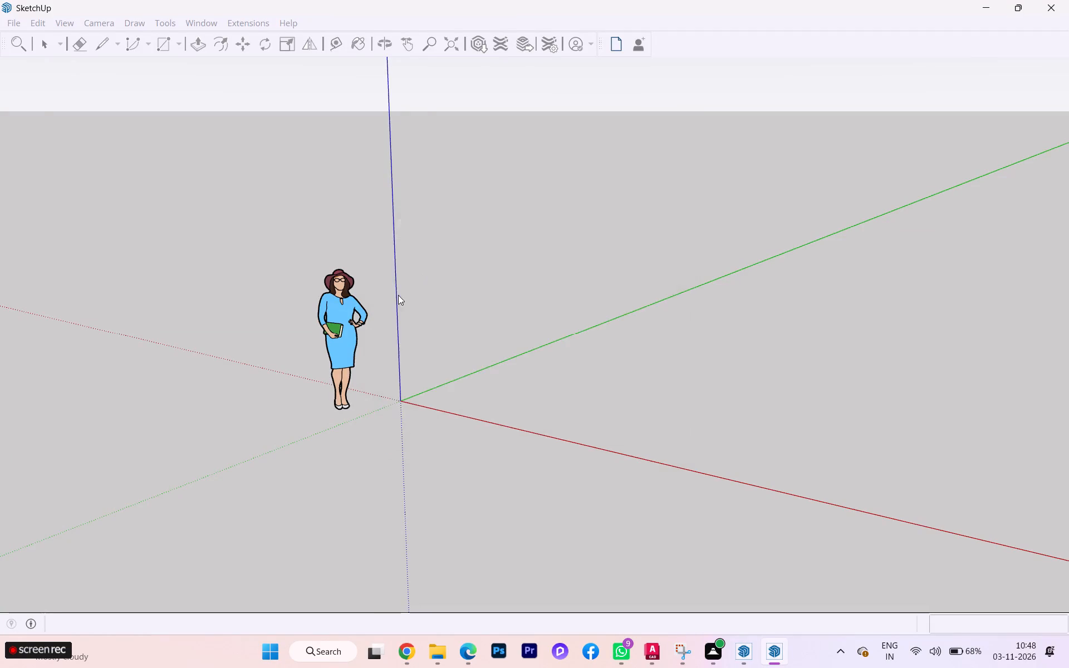
Delete the default scale figure of the woman standing near the origin.
{"action": "left_click", "coordinate": [384, 320]}
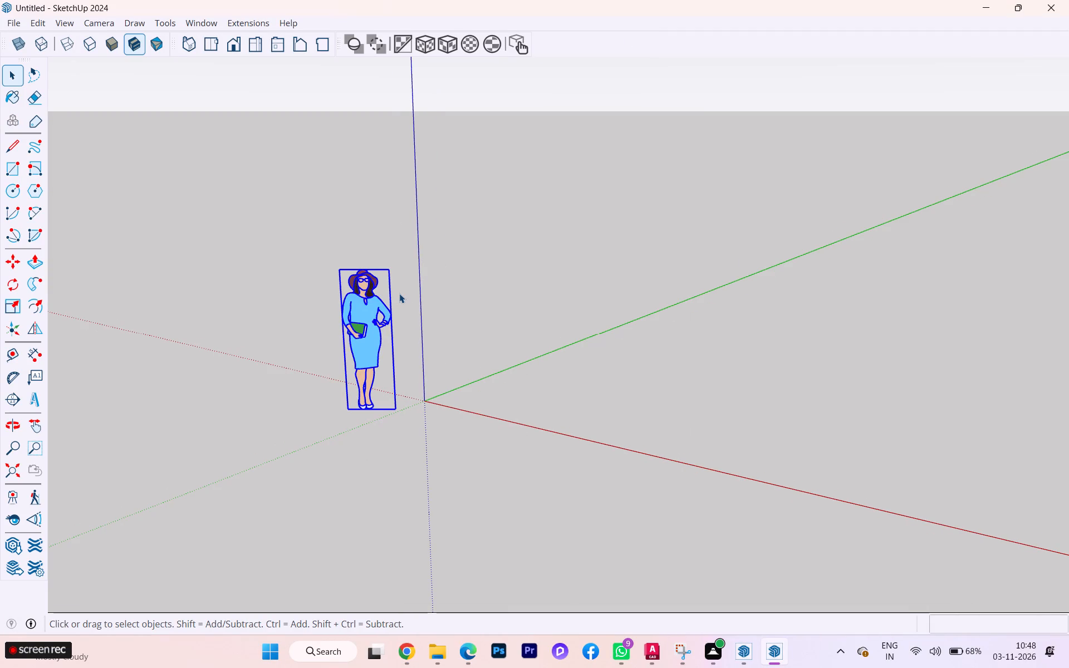
{"action": "key", "text": "Pause"}
{"action": "key", "text": "Home"}
{"action": "key", "text": "Delete"}
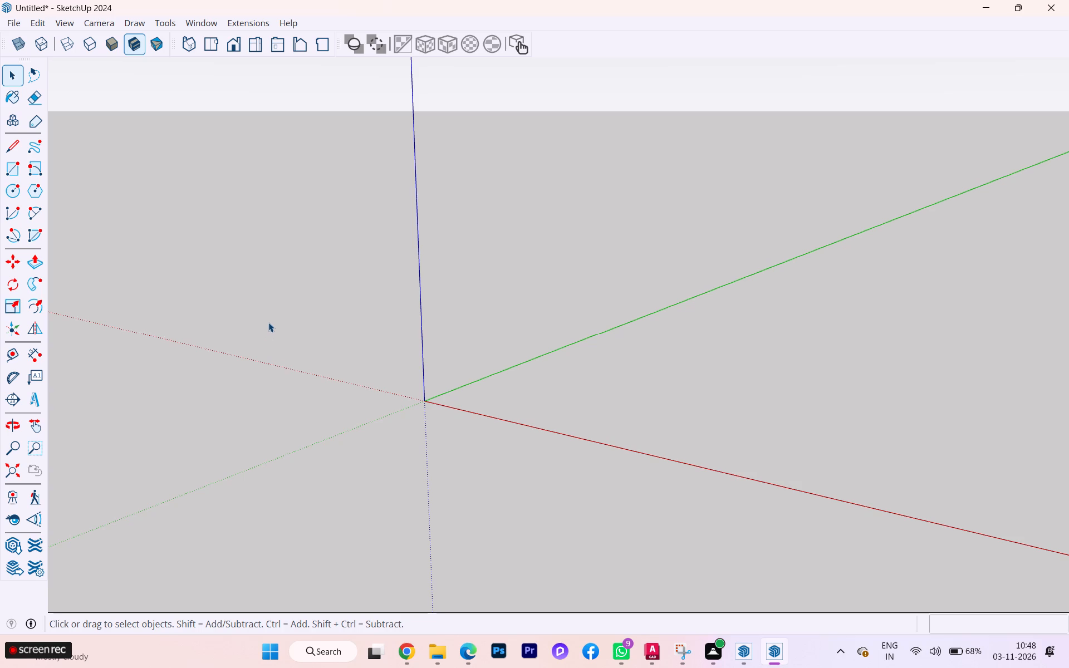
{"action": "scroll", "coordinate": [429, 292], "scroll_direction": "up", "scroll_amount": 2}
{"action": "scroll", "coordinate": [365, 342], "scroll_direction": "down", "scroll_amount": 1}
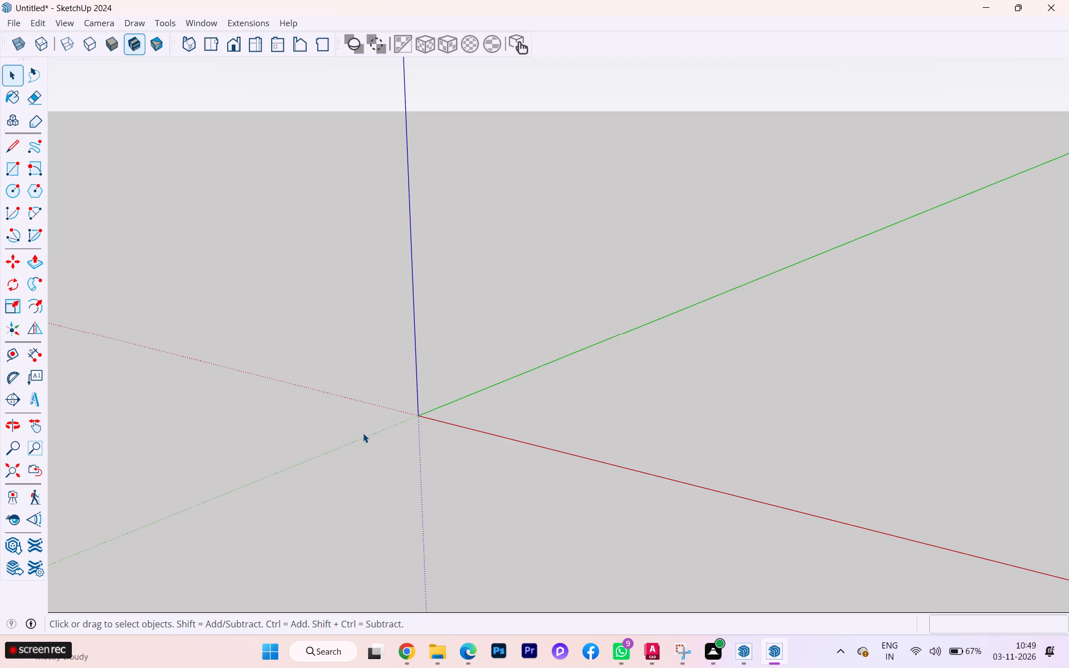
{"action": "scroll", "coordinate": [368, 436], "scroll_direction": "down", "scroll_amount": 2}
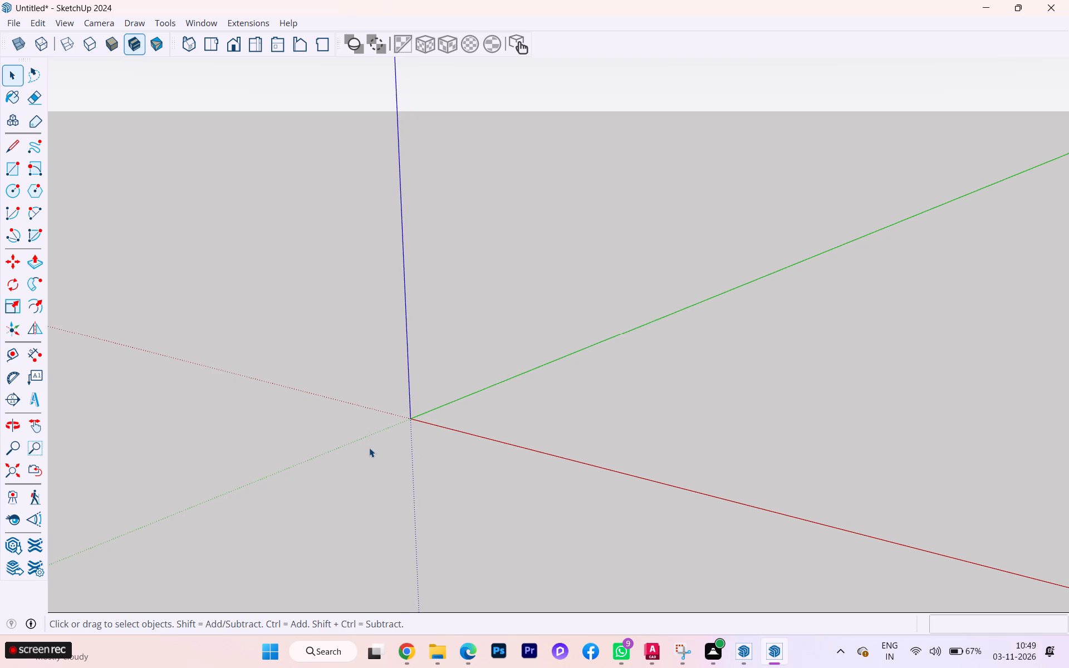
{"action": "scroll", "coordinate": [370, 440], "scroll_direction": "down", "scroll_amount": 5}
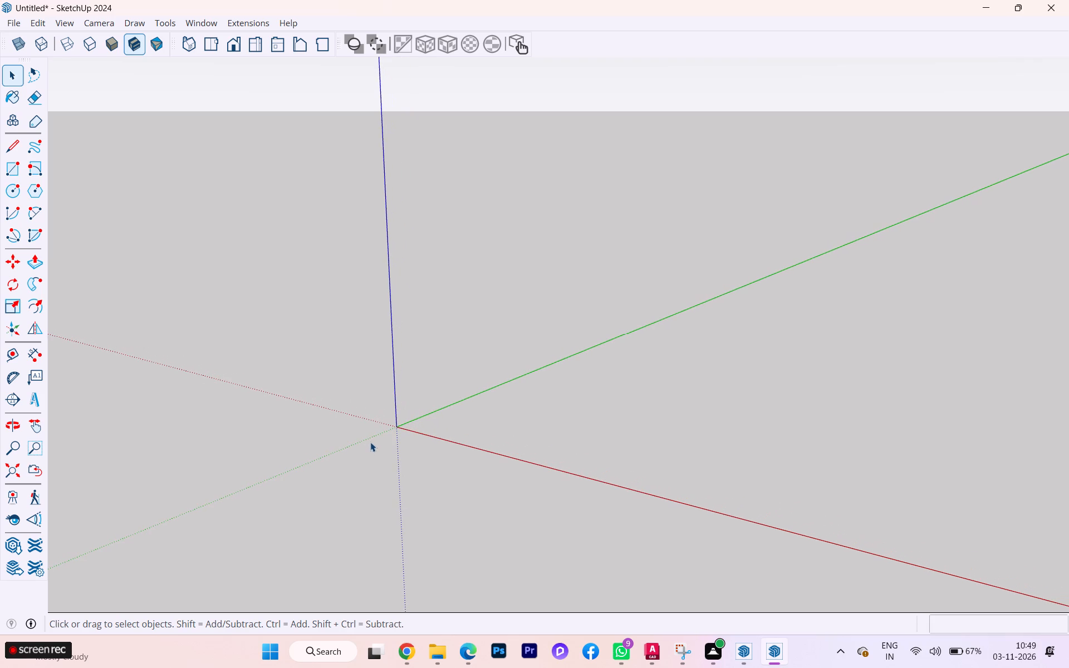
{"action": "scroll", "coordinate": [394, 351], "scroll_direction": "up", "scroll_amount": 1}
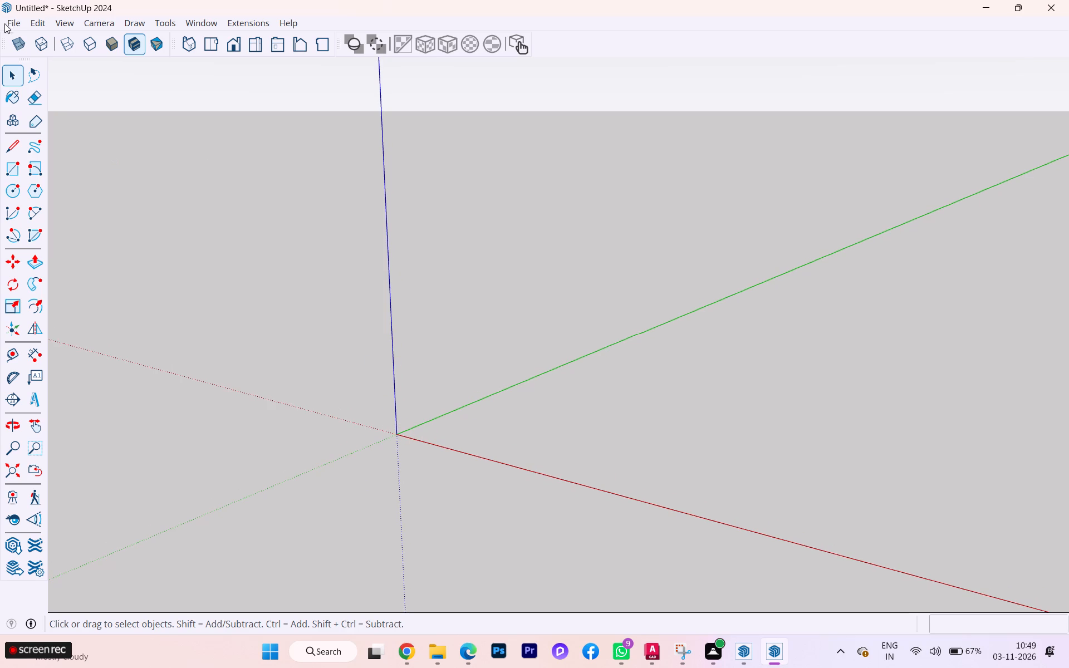
Show the Default Tray and open the current style's watermark settings for editing.
{"action": "left_click", "coordinate": [42, 20]}
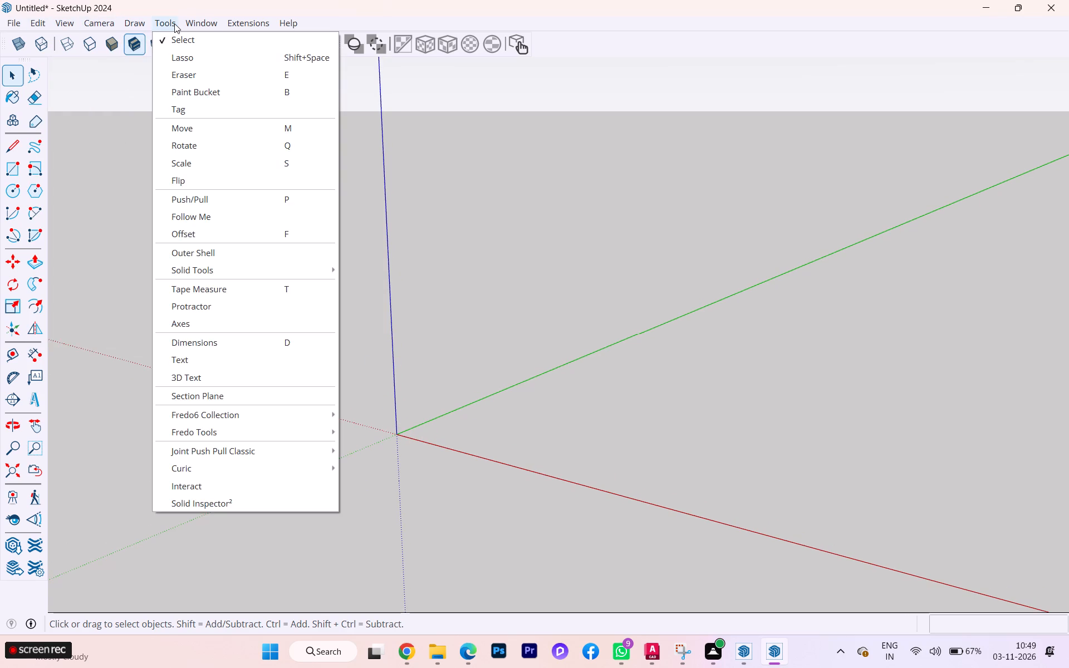
{"action": "left_click", "coordinate": [194, 40]}
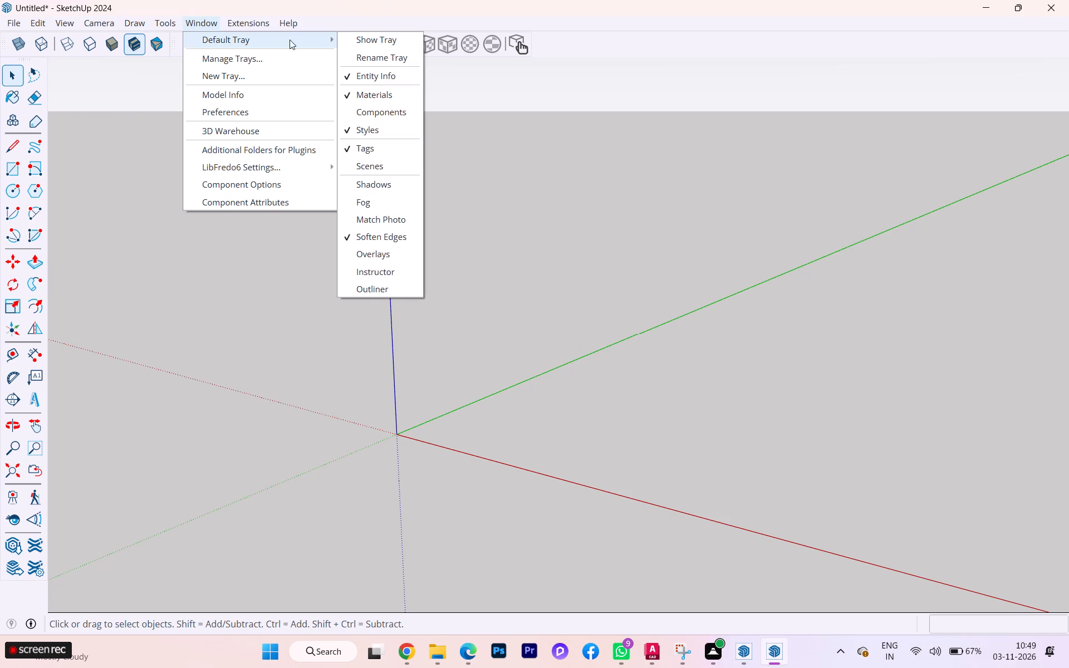
{"action": "left_click", "coordinate": [359, 35]}
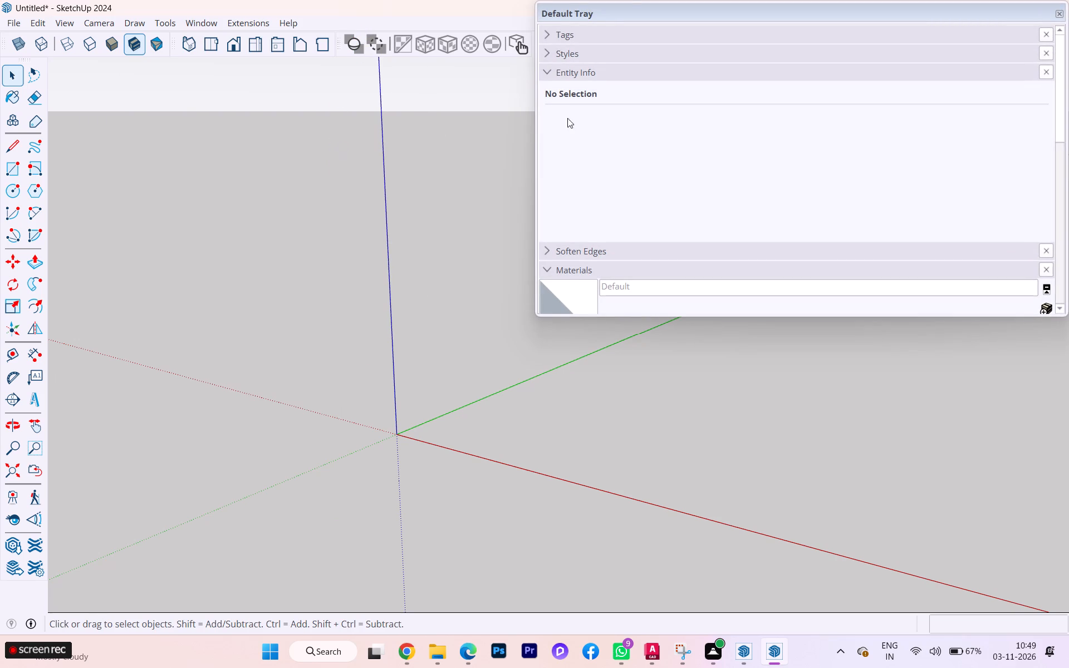
{"action": "left_click", "coordinate": [548, 52]}
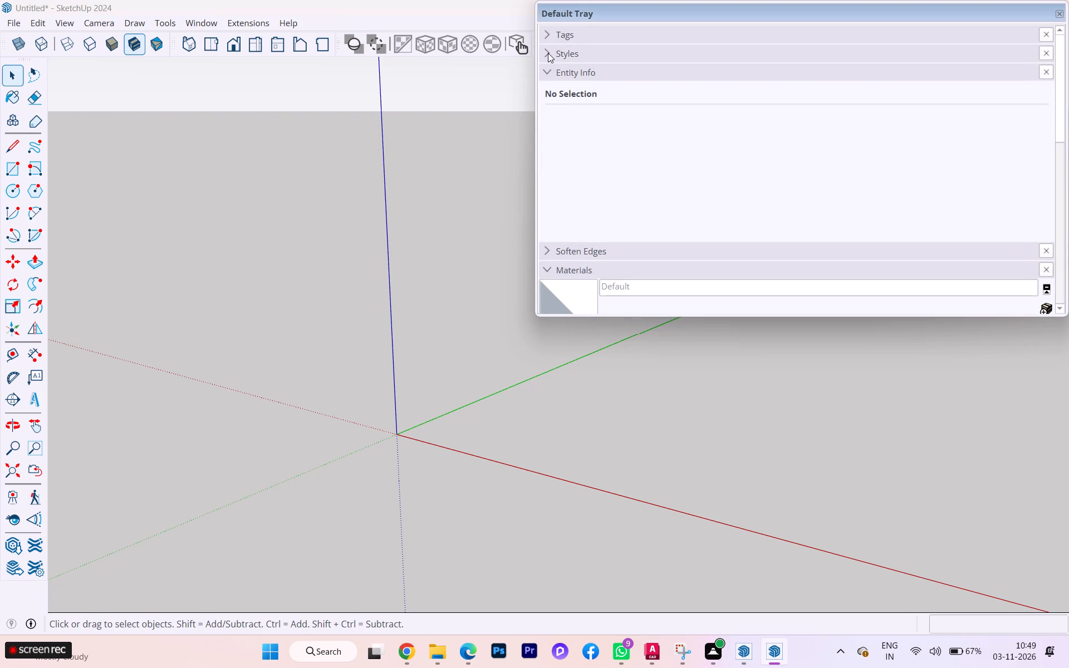
{"action": "left_click", "coordinate": [601, 135]}
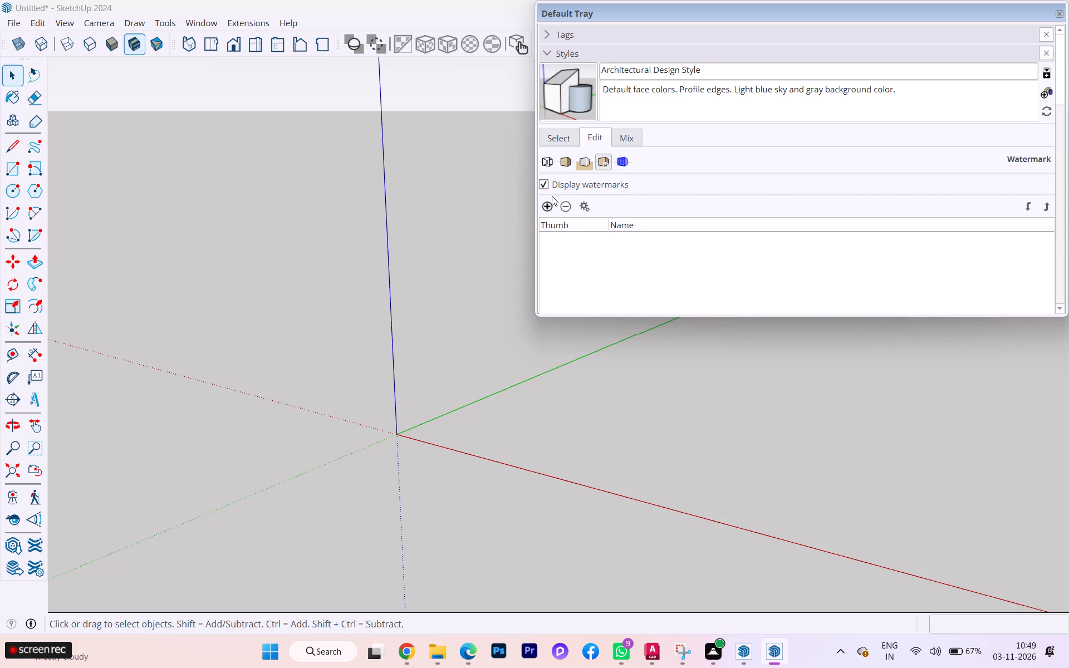
Add a watermark using the kitchen reference image Screenshot 2026-11-03 095515.png from the Gallery.
{"action": "left_click", "coordinate": [543, 210]}
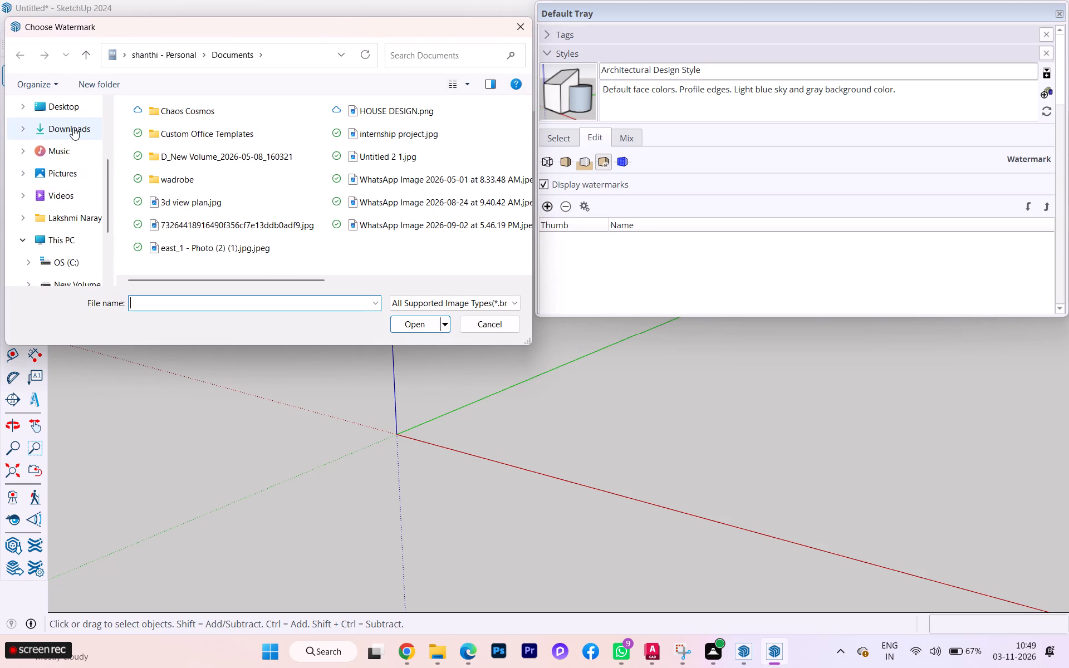
{"action": "left_click", "coordinate": [65, 175]}
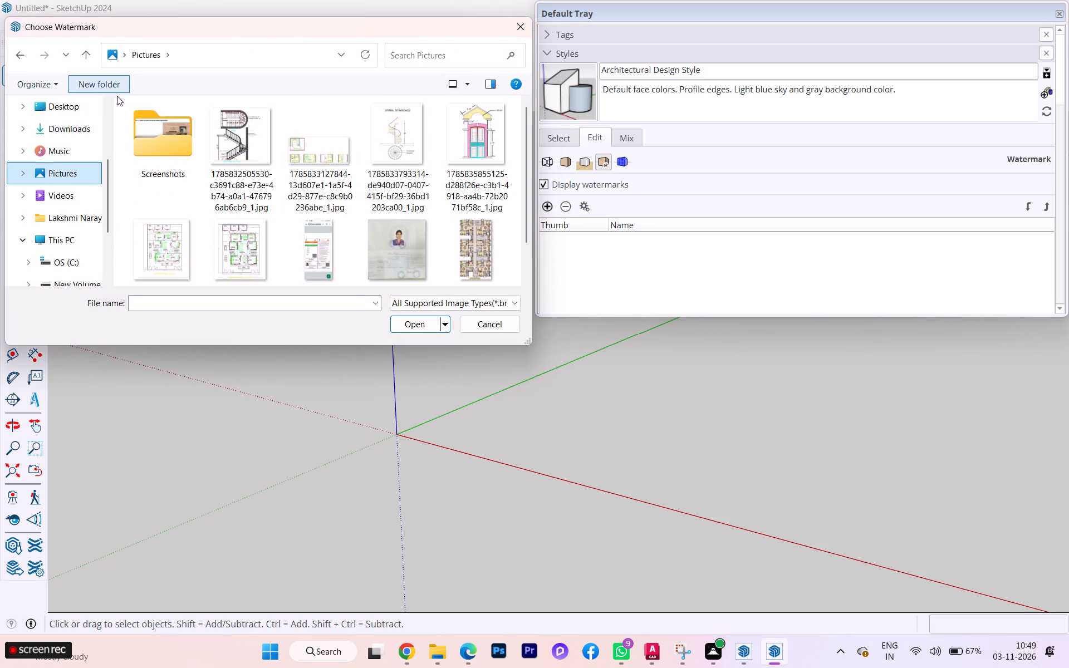
{"action": "scroll", "coordinate": [83, 106], "scroll_direction": "up", "scroll_amount": 5}
{"action": "left_click", "coordinate": [48, 157]}
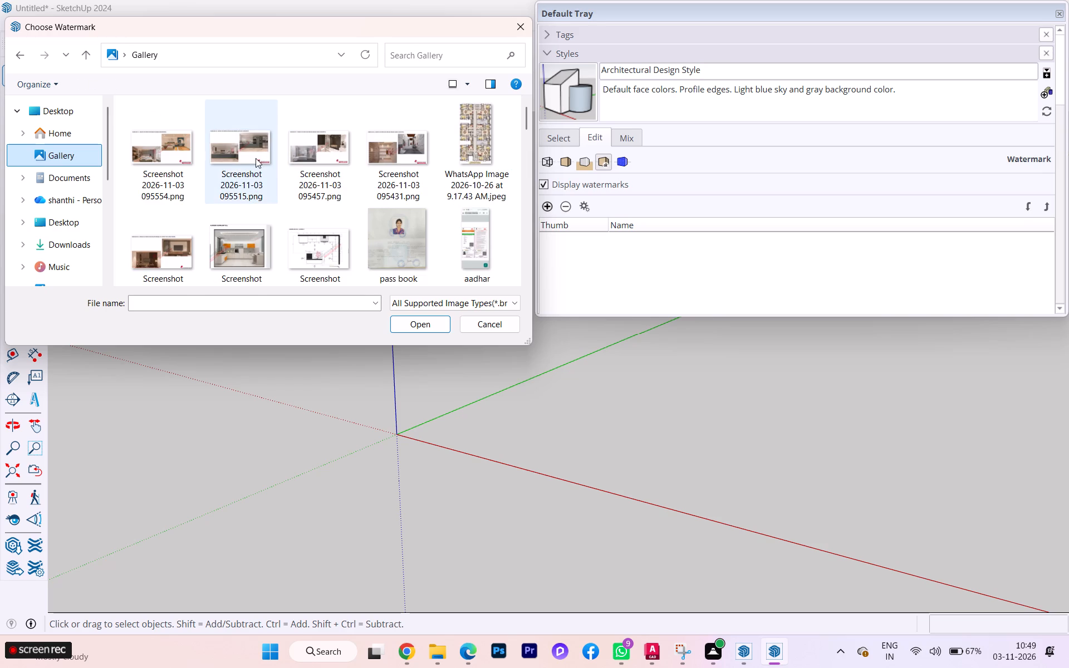
{"action": "left_click_drag", "start_coordinate": [256, 158], "coordinate": [258, 164]}
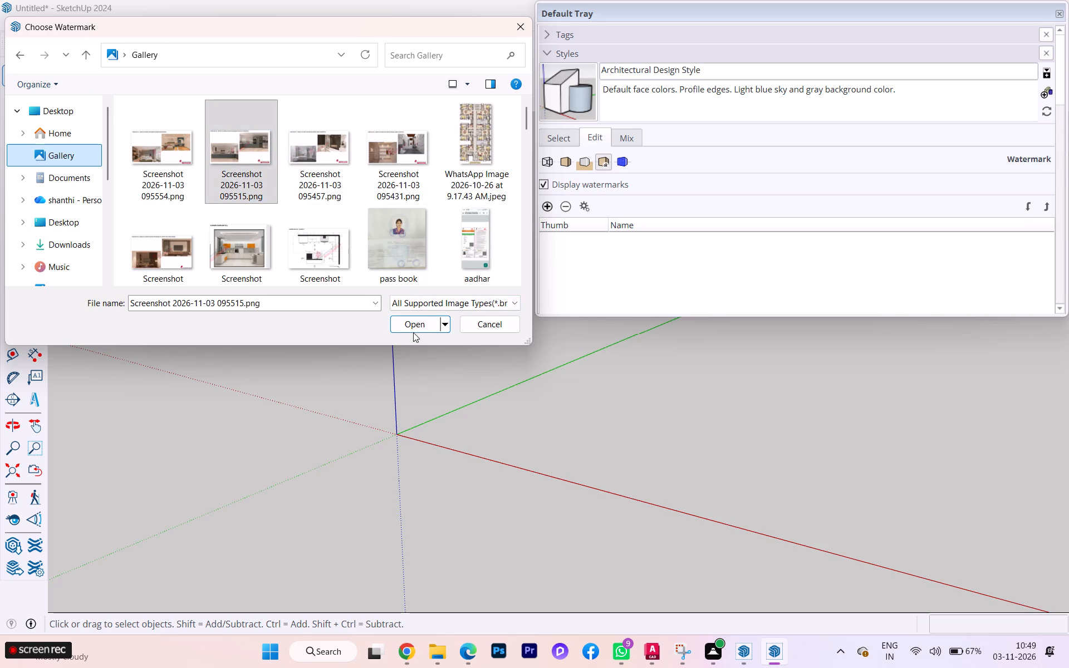
{"action": "left_click", "coordinate": [416, 326]}
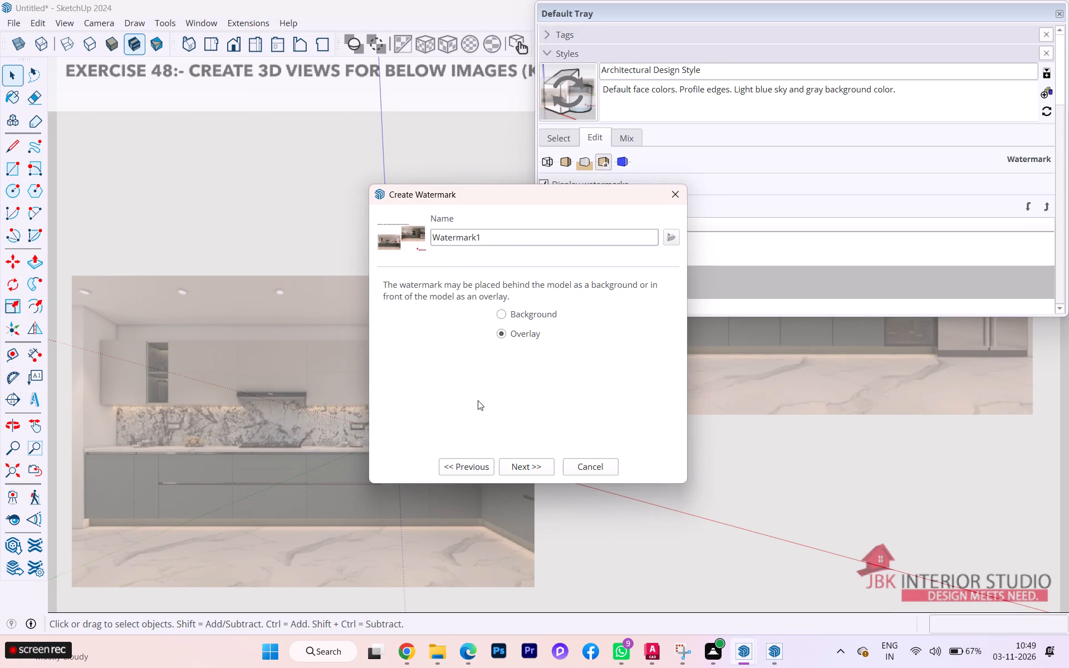
Place the watermark behind the model as a background, with its blend set fully towards Image.
{"action": "left_click", "coordinate": [522, 312]}
{"action": "left_click", "coordinate": [525, 455]}
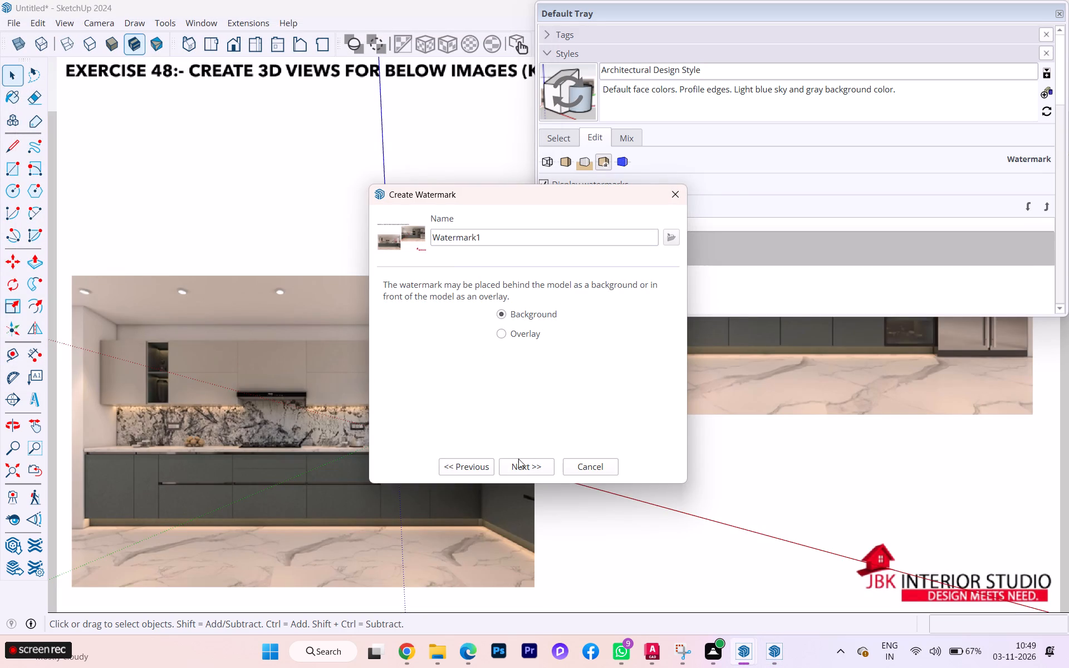
{"action": "left_click", "coordinate": [518, 459]}
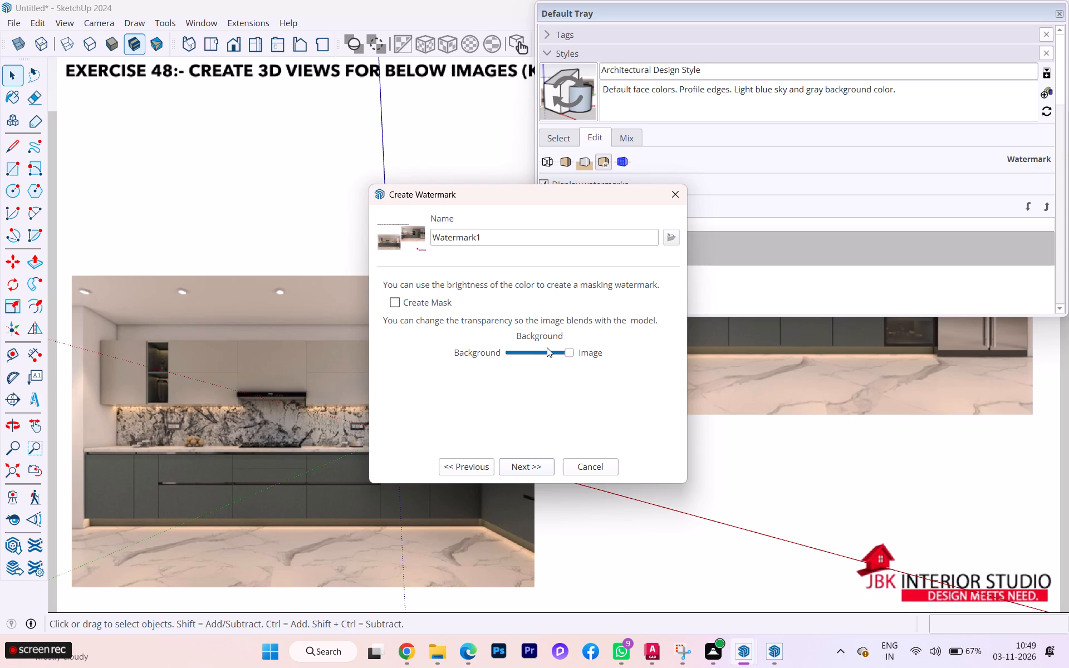
{"action": "left_click", "coordinate": [542, 351]}
{"action": "left_click", "coordinate": [535, 355]}
{"action": "left_click", "coordinate": [539, 351]}
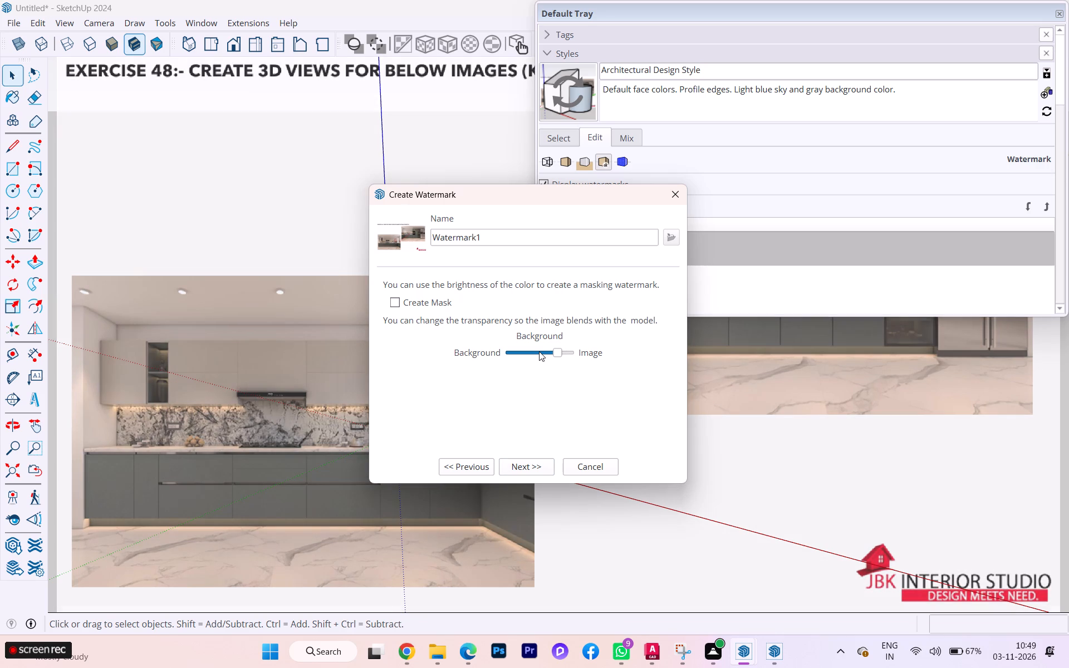
{"action": "left_click", "coordinate": [572, 351]}
{"action": "double_click", "coordinate": [572, 351]}
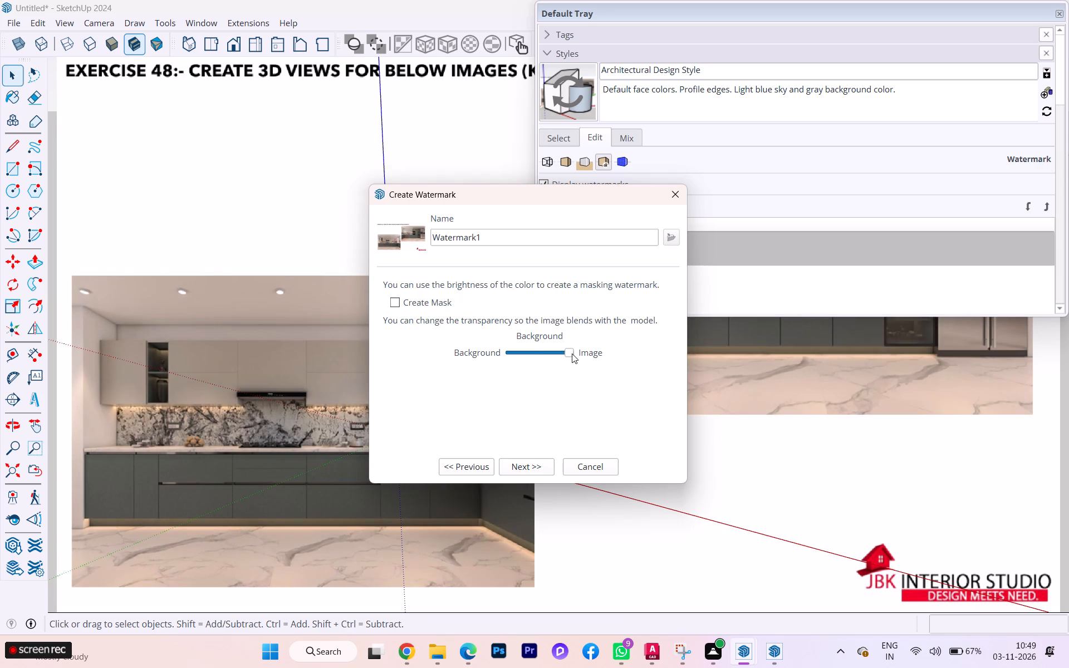
{"action": "left_click", "coordinate": [536, 460]}
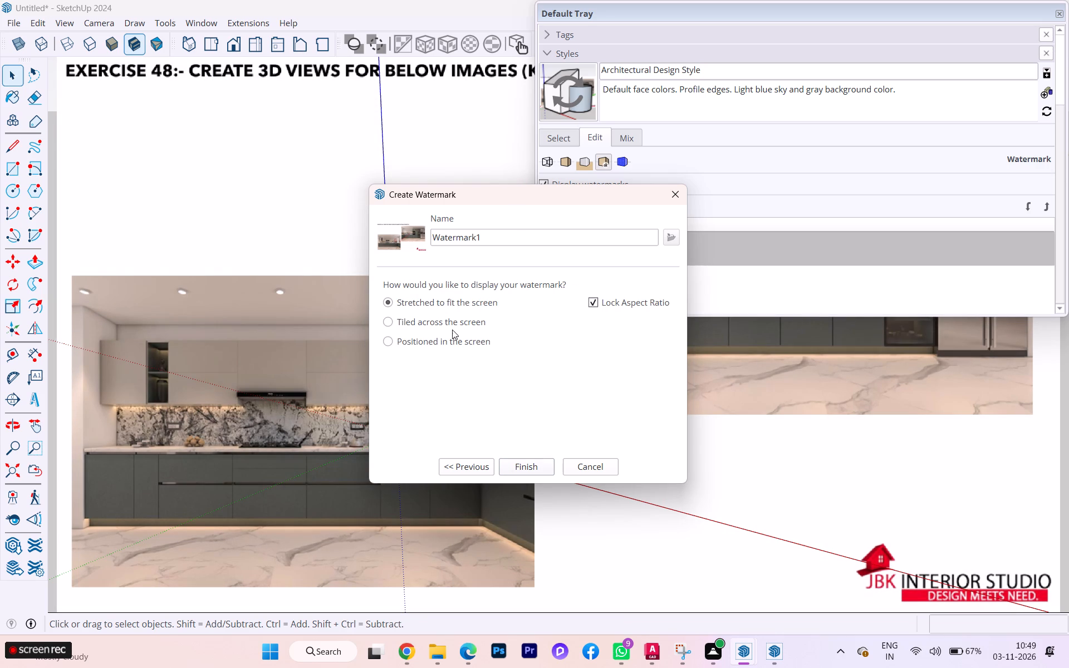
Position the watermark in the view's upper-right corner, enlarge its scale to a little over halfway, and finish creating it.
{"action": "left_click", "coordinate": [460, 344]}
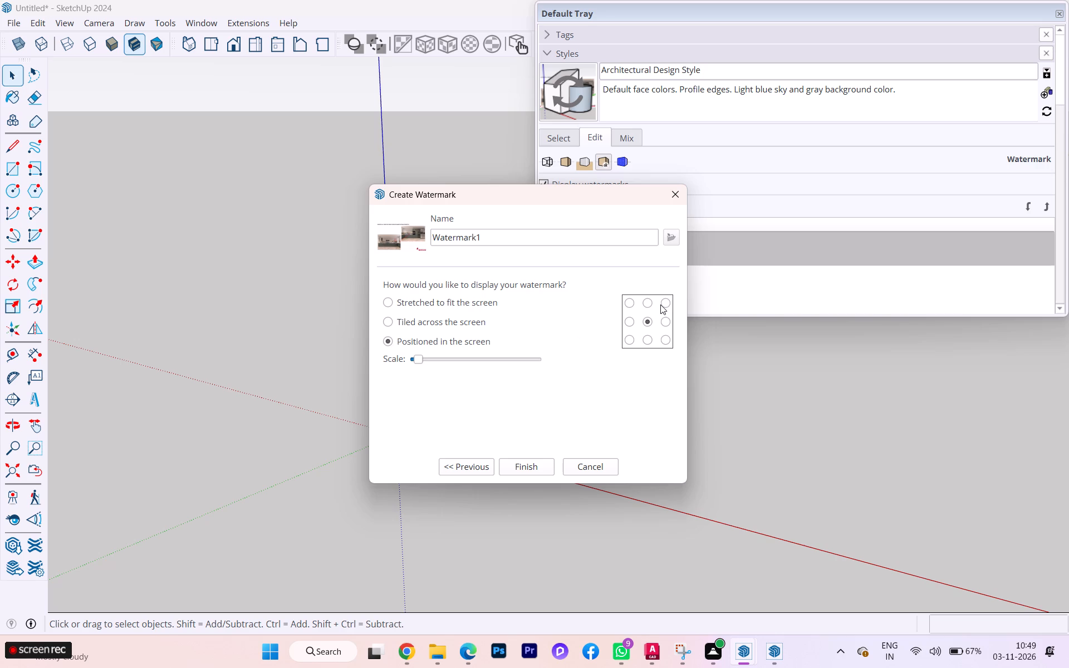
{"action": "left_click", "coordinate": [660, 304]}
{"action": "left_click", "coordinate": [669, 302]}
{"action": "triple_click", "coordinate": [503, 356]}
{"action": "triple_click", "coordinate": [503, 357]}
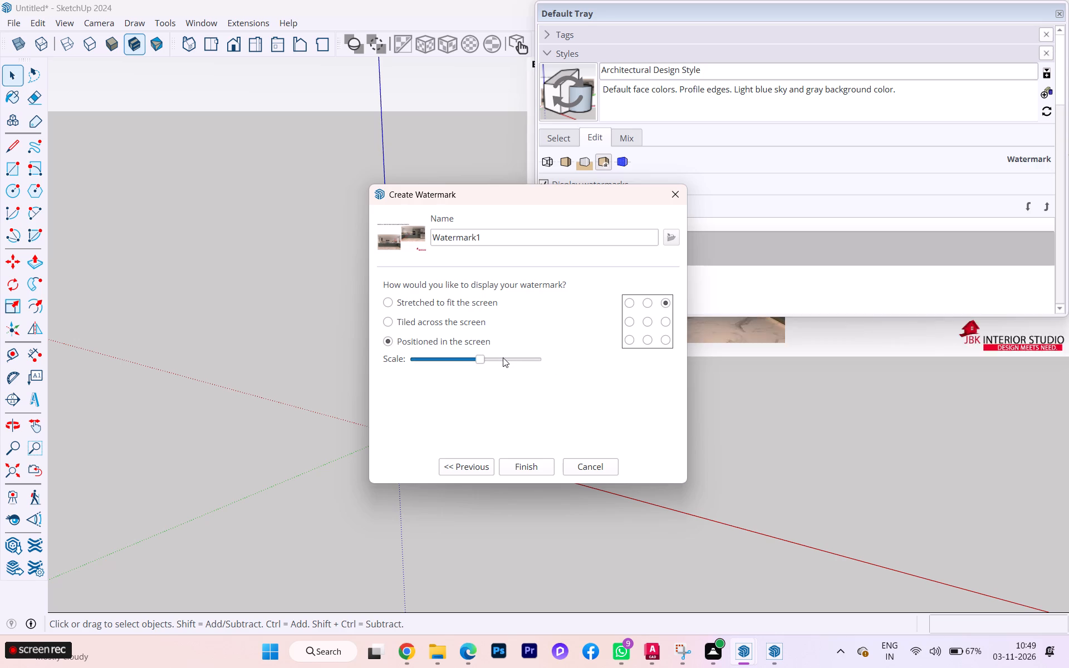
{"action": "left_click", "coordinate": [503, 357]}
{"action": "left_click", "coordinate": [486, 355]}
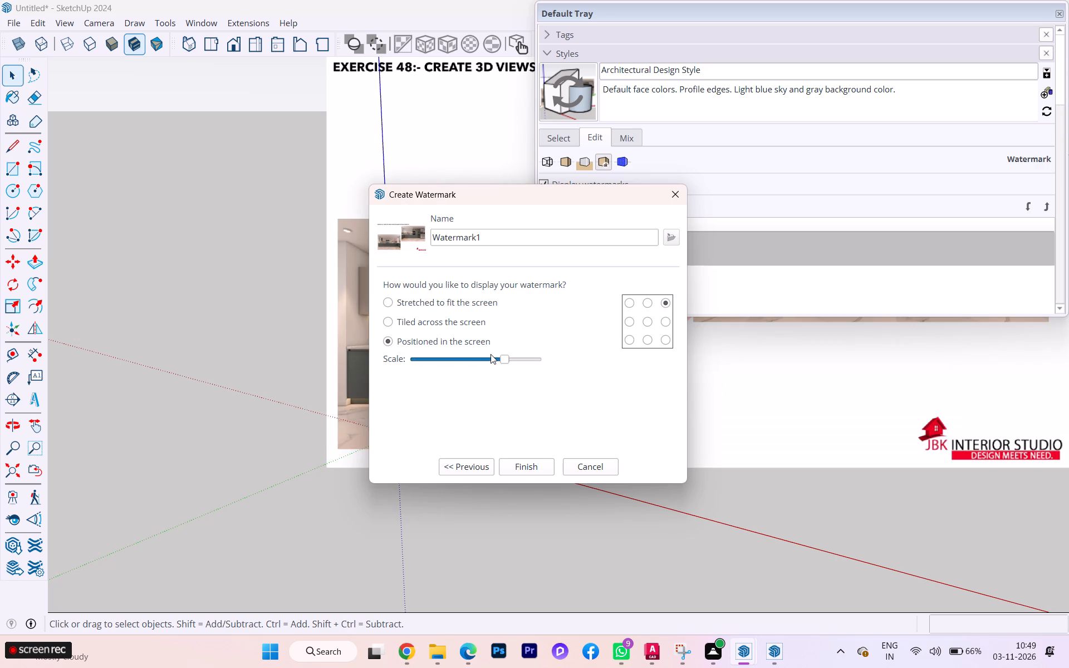
{"action": "left_click", "coordinate": [496, 354]}
{"action": "left_click", "coordinate": [492, 357]}
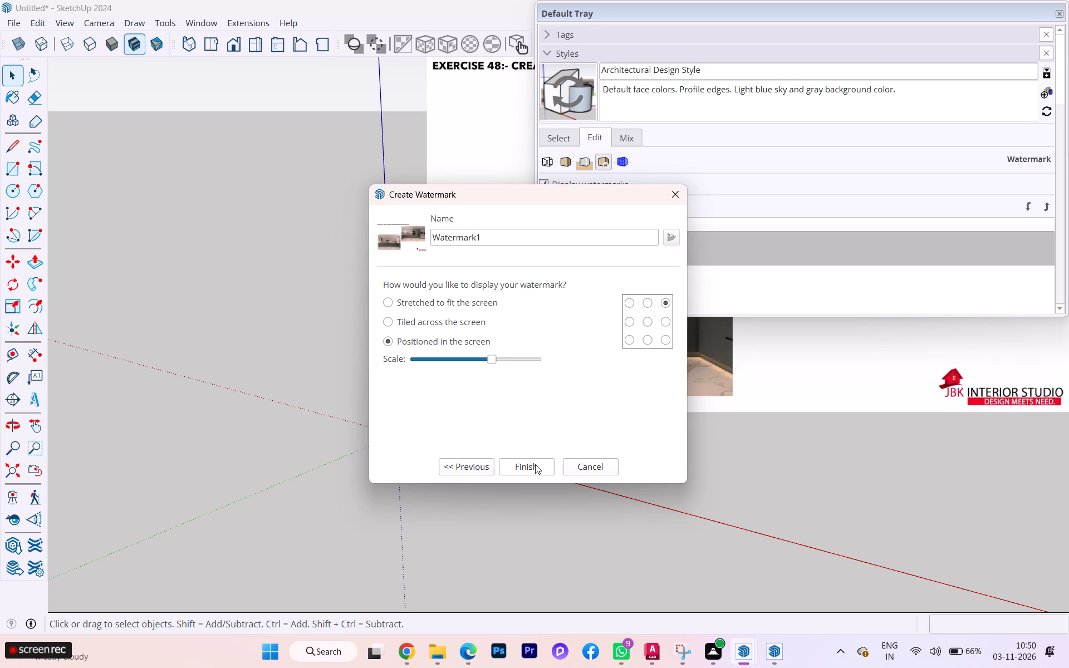
{"action": "left_click", "coordinate": [535, 464]}
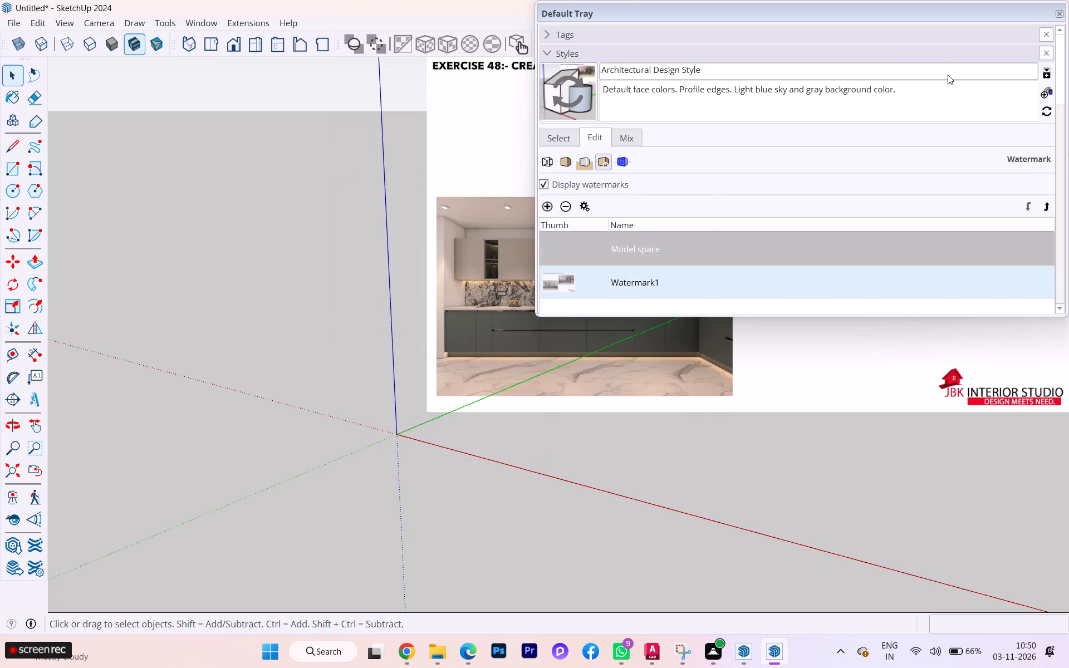
Narrow the Default Tray and move it below the kitchen reference pictures so that both stay uncovered.
{"action": "left_click_drag", "start_coordinate": [536, 172], "coordinate": [788, 201]}
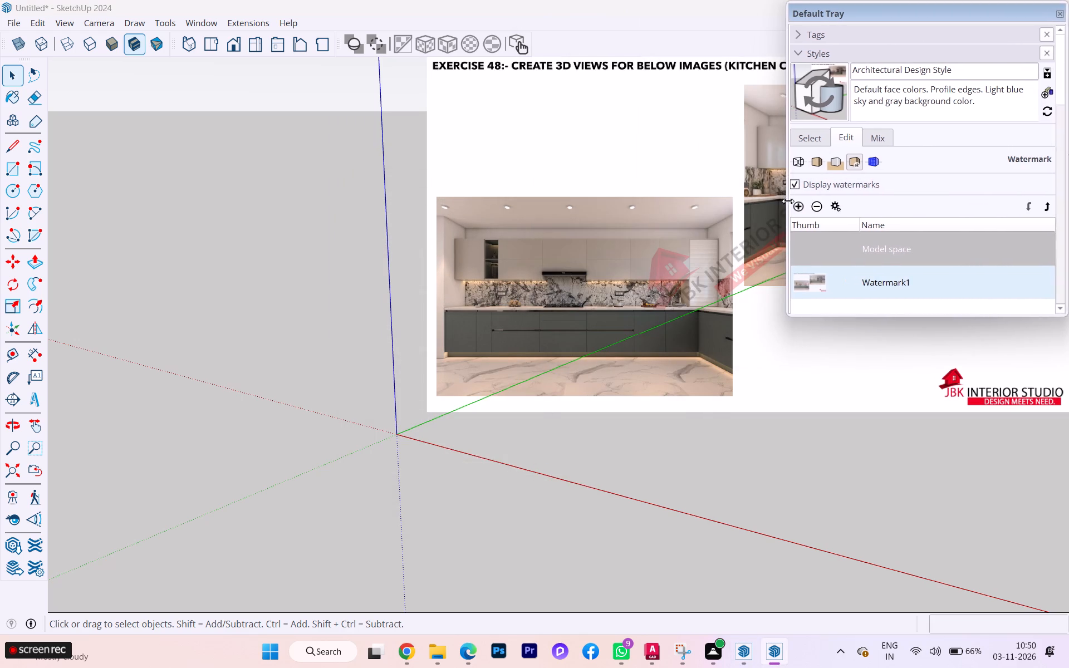
{"action": "left_click_drag", "start_coordinate": [788, 201], "coordinate": [797, 203]}
{"action": "left_click_drag", "start_coordinate": [912, 13], "coordinate": [930, 351]}
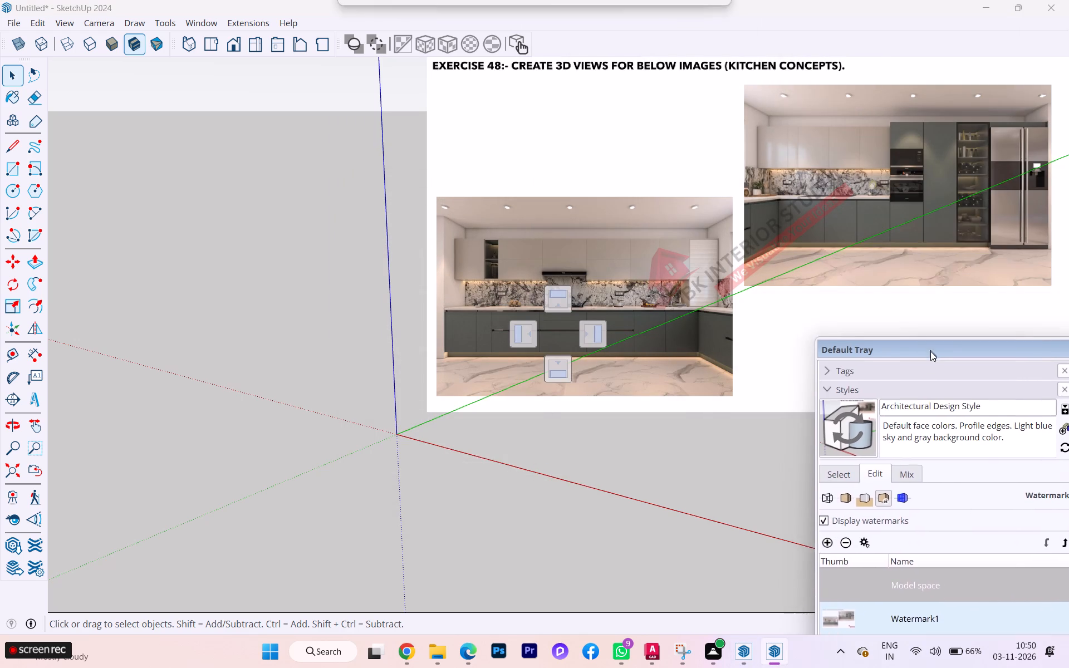
{"action": "left_click_drag", "start_coordinate": [930, 351], "coordinate": [901, 309]}
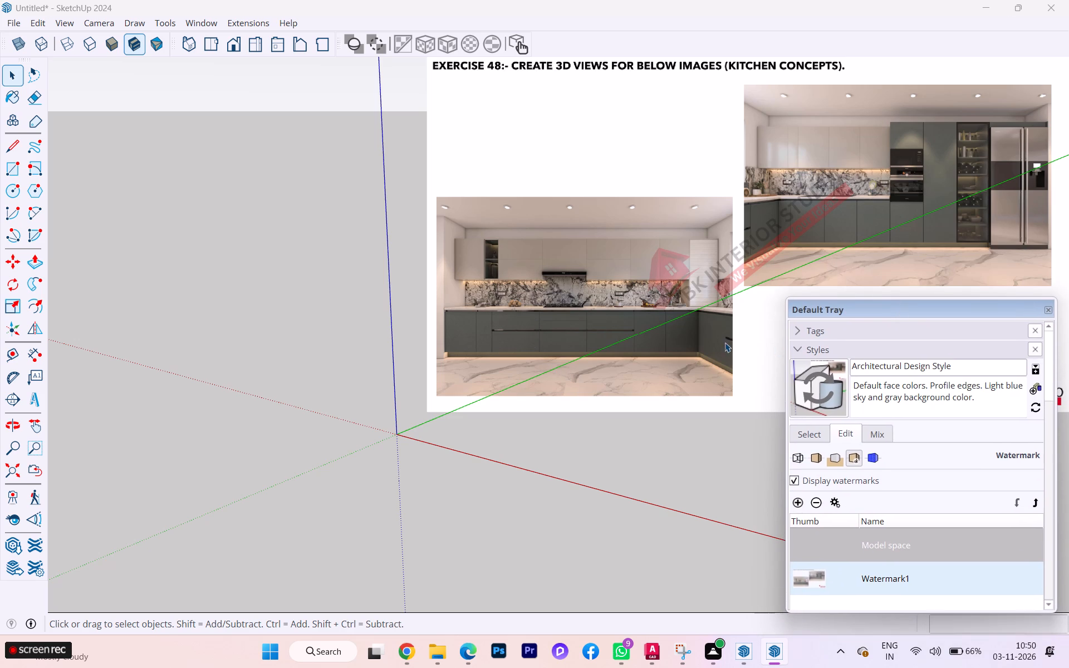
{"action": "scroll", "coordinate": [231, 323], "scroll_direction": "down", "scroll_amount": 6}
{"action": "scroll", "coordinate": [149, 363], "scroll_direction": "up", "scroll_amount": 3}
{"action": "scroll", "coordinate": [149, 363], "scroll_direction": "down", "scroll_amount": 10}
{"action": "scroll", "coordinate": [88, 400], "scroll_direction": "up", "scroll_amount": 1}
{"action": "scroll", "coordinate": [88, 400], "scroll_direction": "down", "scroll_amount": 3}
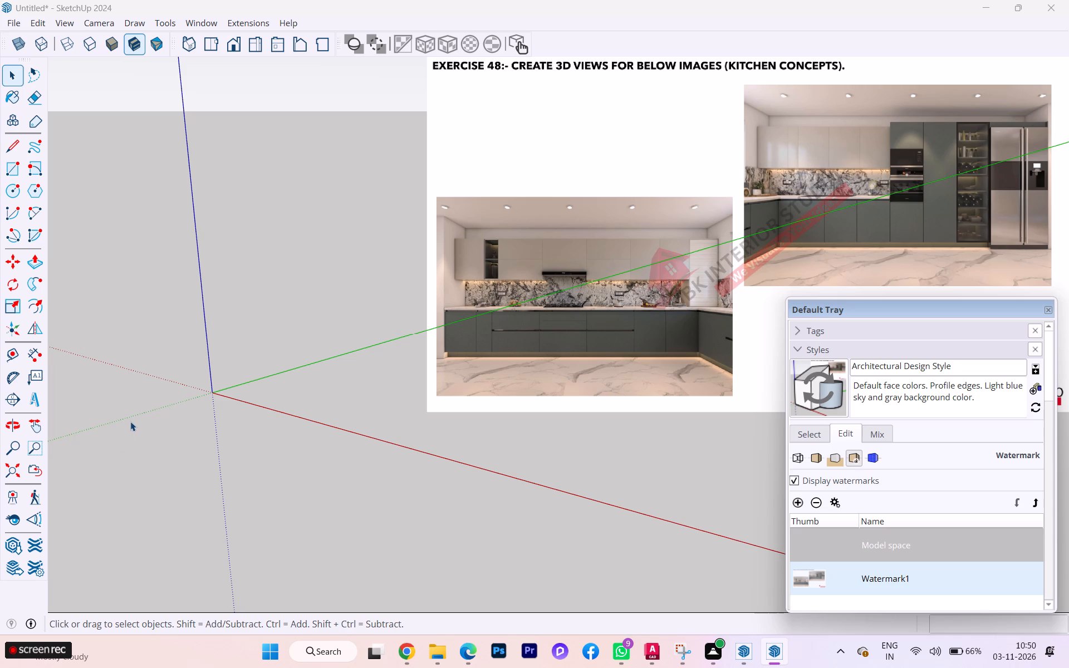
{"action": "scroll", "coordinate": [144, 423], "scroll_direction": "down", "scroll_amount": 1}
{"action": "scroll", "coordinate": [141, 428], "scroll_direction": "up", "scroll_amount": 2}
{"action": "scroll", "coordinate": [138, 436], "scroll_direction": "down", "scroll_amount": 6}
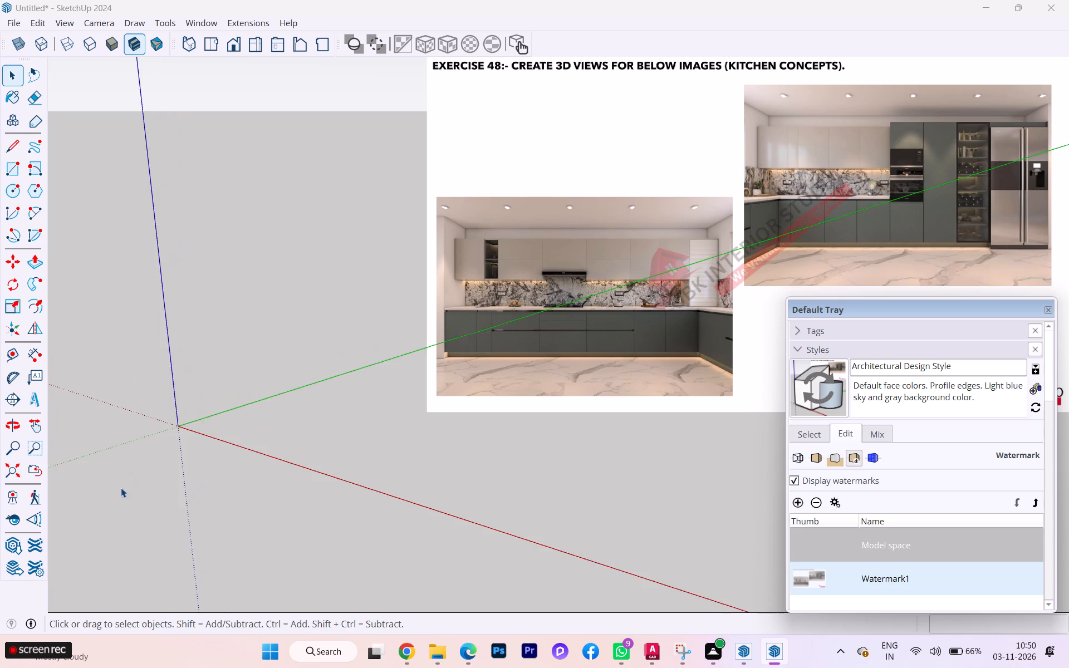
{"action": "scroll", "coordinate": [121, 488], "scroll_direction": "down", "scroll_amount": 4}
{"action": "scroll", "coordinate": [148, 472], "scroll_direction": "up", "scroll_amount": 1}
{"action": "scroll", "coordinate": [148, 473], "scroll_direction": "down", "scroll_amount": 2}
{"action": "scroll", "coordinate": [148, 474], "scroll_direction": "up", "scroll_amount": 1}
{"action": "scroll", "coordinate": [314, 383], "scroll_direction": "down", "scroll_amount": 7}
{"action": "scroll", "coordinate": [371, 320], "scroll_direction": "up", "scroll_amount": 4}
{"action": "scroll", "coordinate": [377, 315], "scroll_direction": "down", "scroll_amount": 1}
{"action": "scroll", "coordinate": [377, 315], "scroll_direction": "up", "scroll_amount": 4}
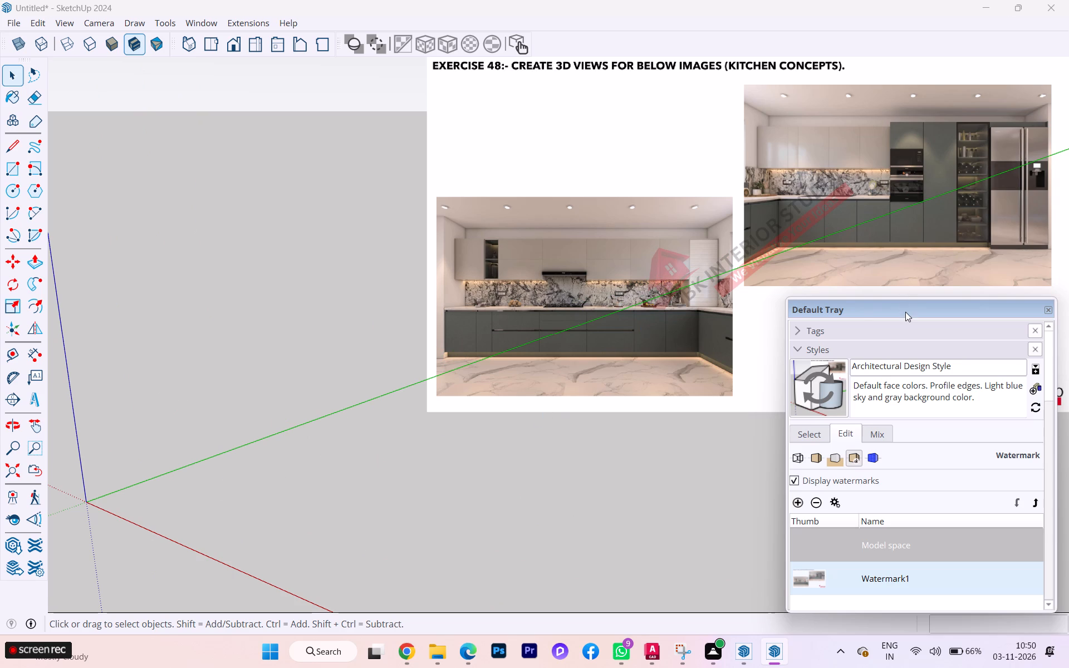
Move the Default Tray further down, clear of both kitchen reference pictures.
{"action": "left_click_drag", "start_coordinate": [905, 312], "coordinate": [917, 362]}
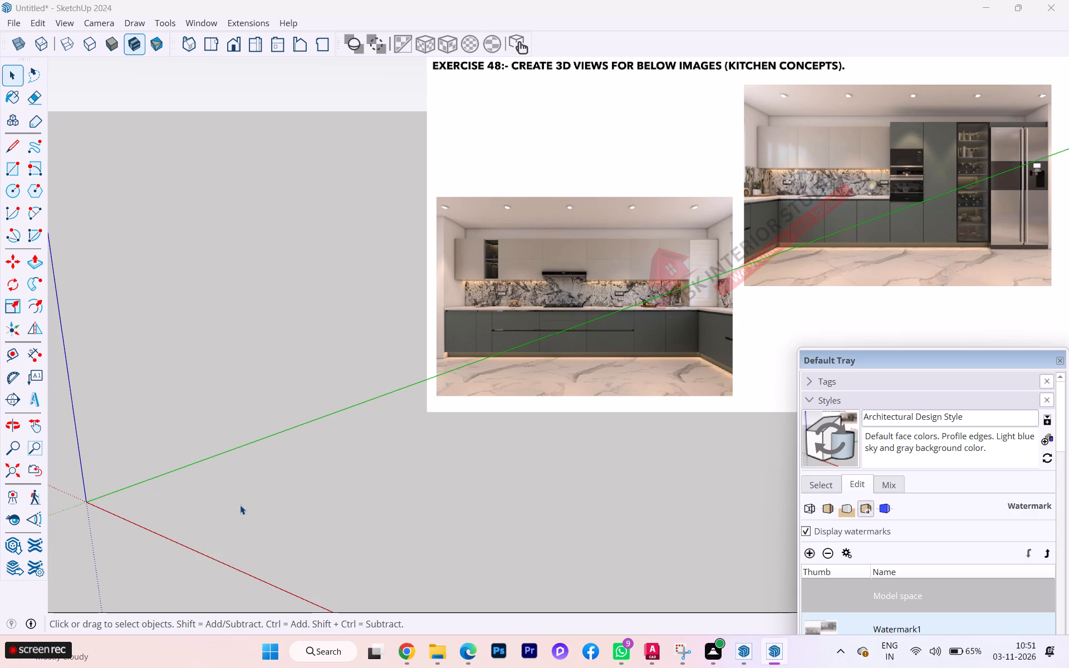
Draw a line parallel to the green axis, starting near the origin between the red and green axes.
{"action": "key", "text": "r"}
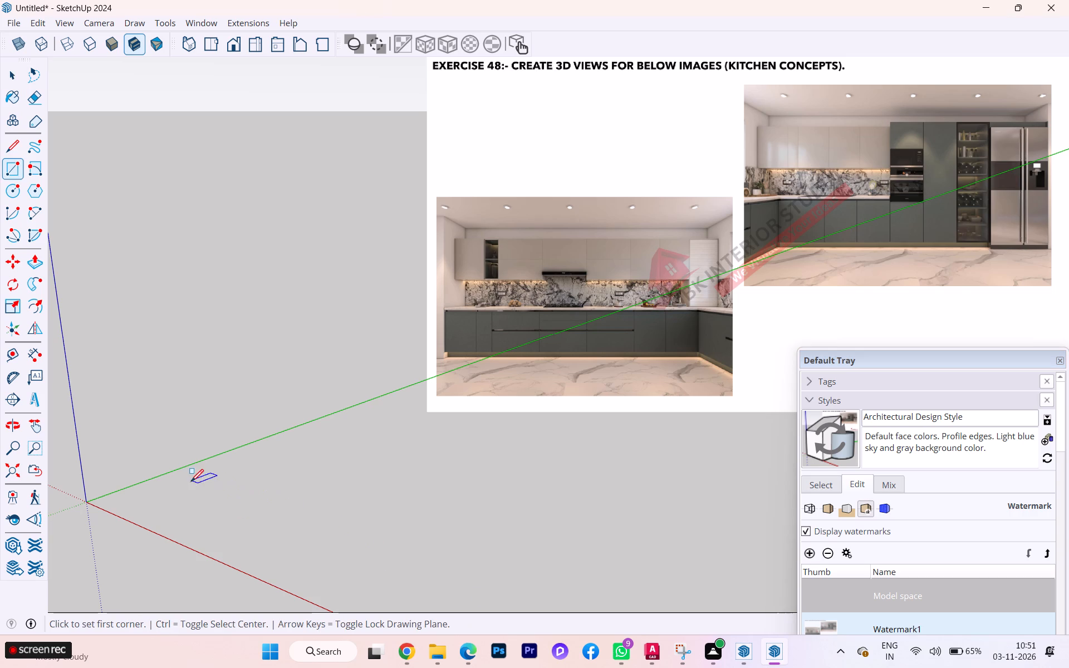
{"action": "key", "text": "Escape"}
{"action": "key", "text": "l"}
{"action": "left_click", "coordinate": [178, 504]}
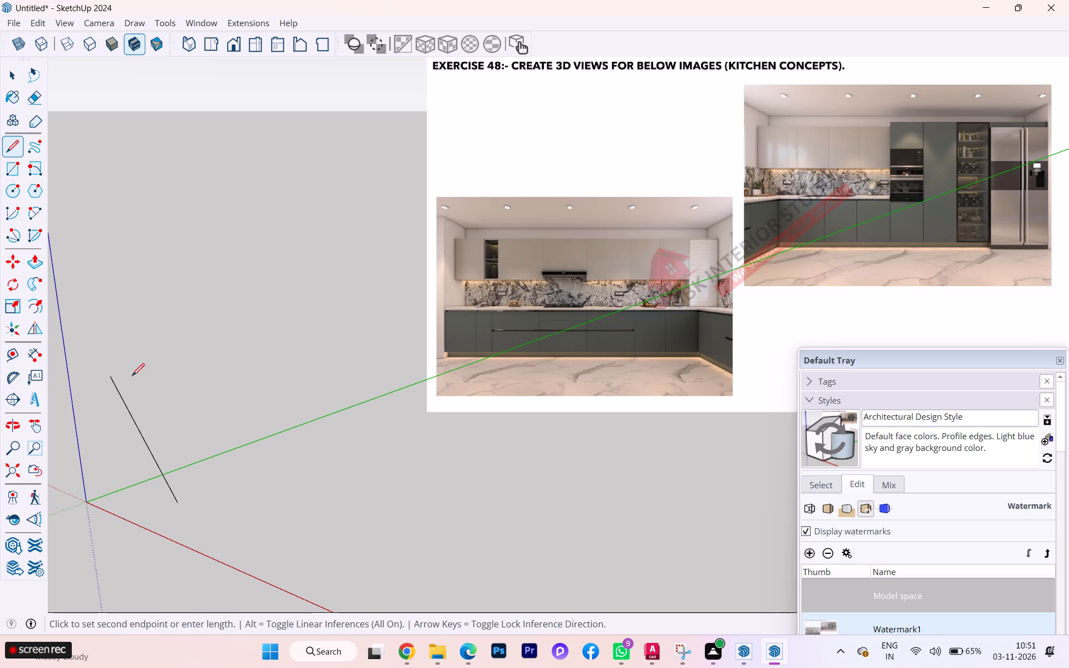
{"action": "key", "text": "Left"}
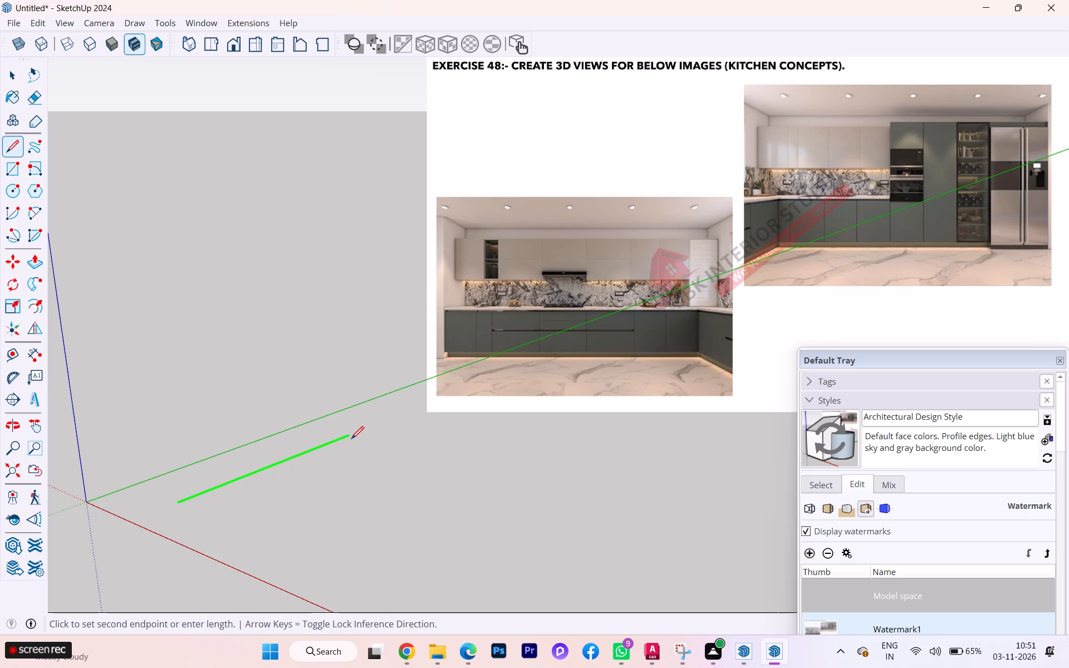
{"action": "key", "text": "1"}
{"action": "key", "text": "4"}
{"action": "scroll", "coordinate": [318, 410], "scroll_direction": "down", "scroll_amount": 1}
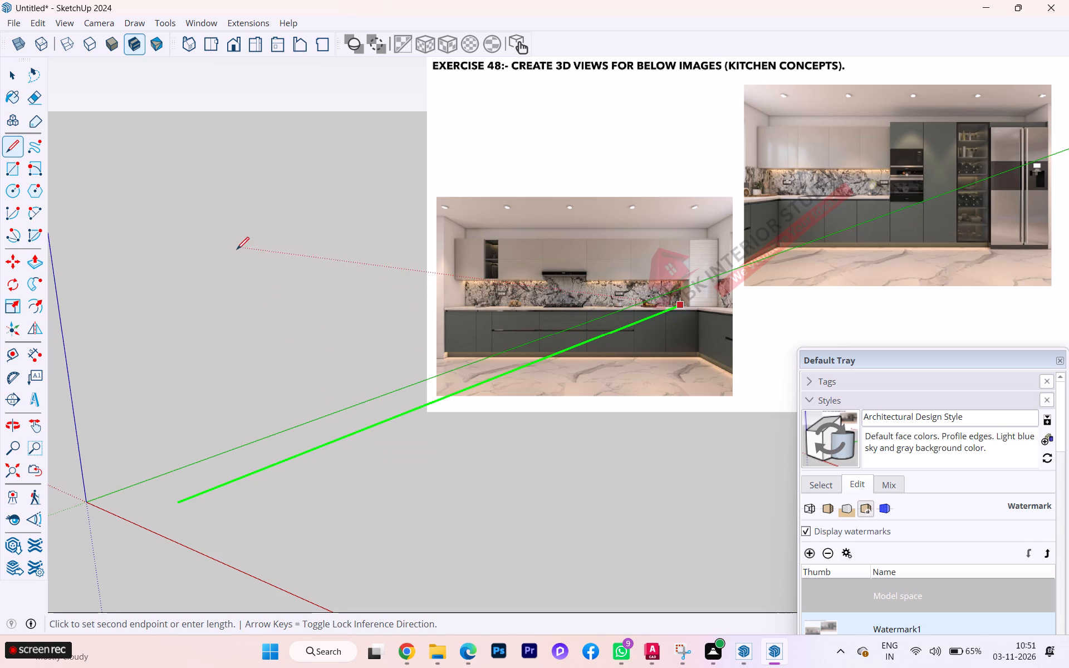
{"action": "left_click_drag", "start_coordinate": [373, 460], "coordinate": [368, 458]}
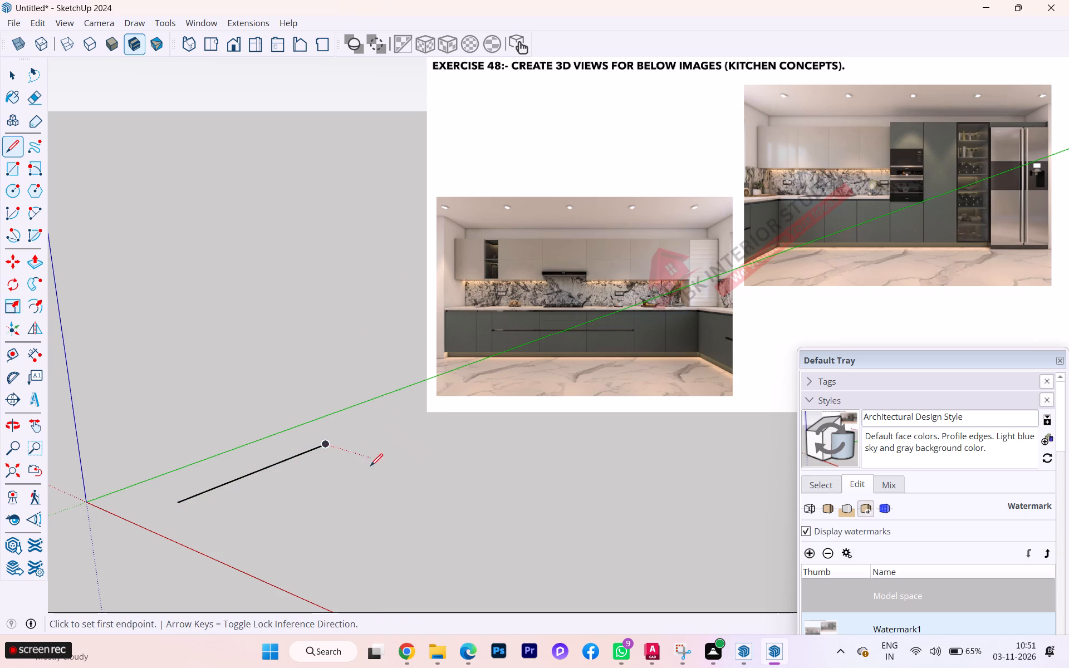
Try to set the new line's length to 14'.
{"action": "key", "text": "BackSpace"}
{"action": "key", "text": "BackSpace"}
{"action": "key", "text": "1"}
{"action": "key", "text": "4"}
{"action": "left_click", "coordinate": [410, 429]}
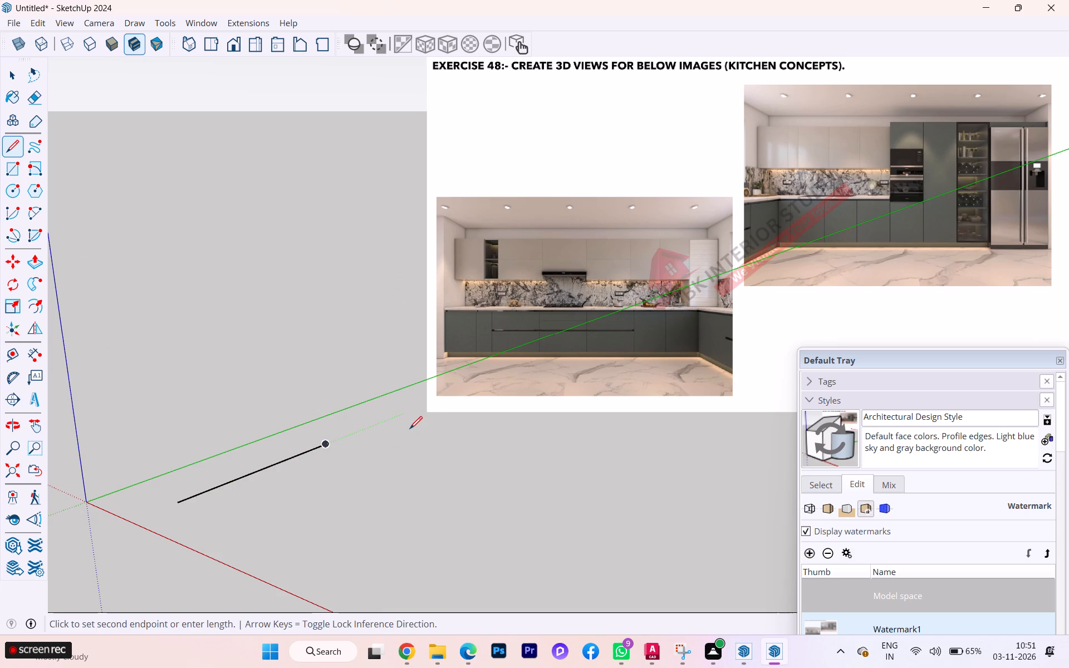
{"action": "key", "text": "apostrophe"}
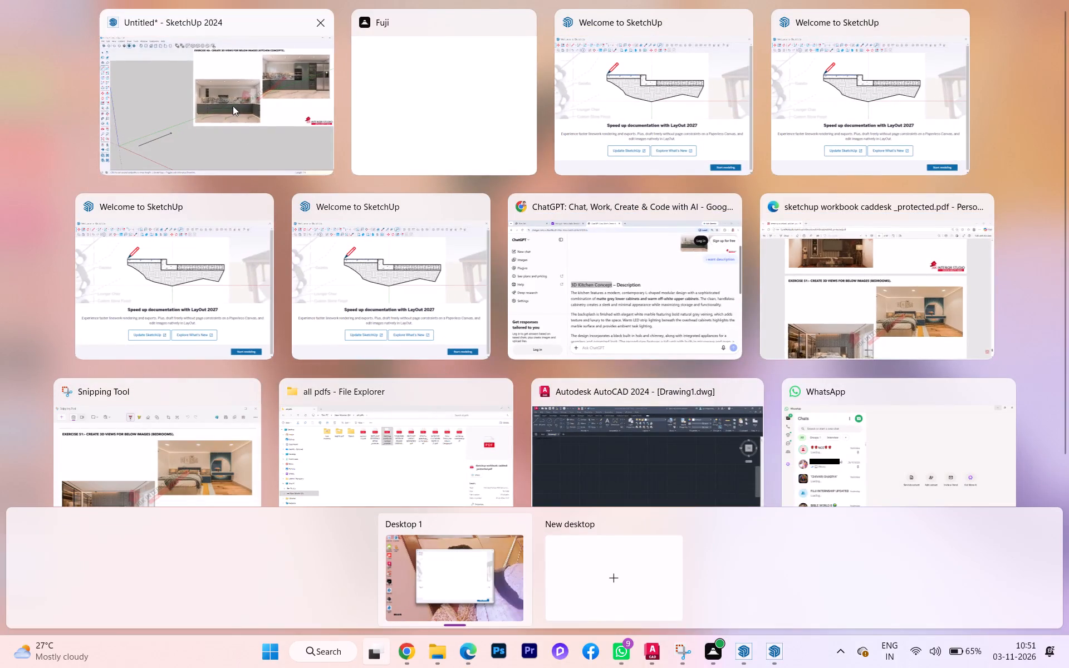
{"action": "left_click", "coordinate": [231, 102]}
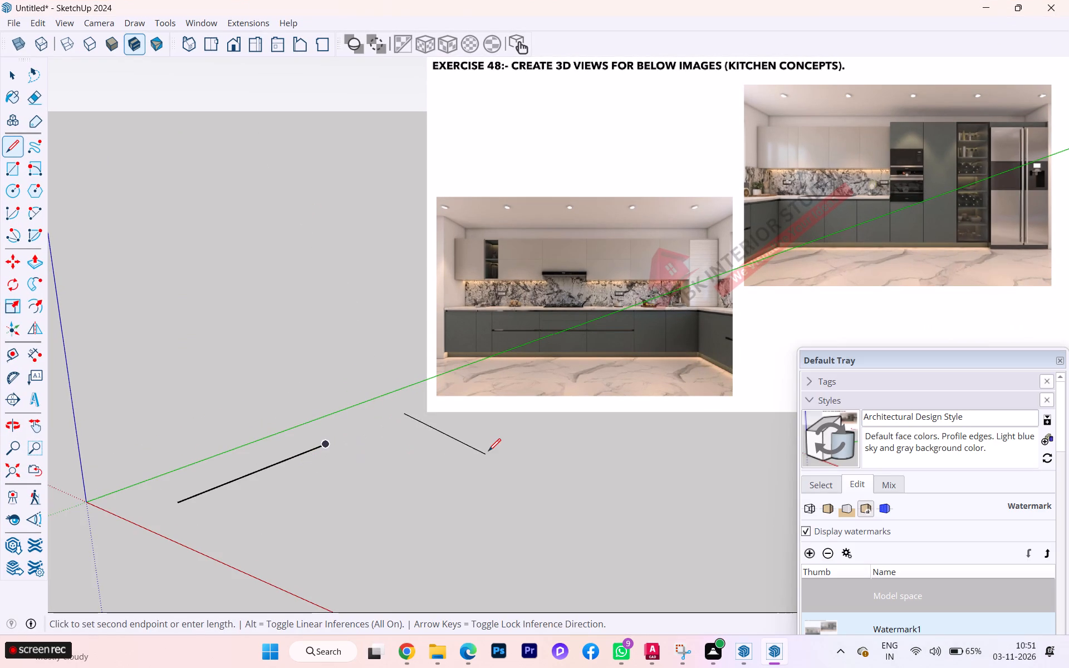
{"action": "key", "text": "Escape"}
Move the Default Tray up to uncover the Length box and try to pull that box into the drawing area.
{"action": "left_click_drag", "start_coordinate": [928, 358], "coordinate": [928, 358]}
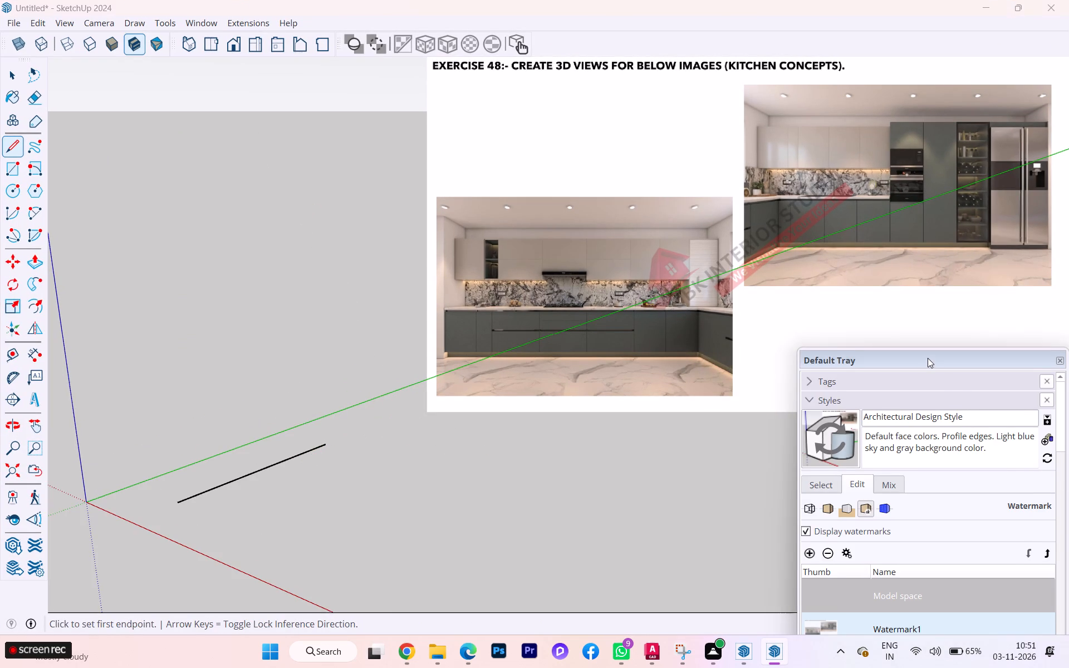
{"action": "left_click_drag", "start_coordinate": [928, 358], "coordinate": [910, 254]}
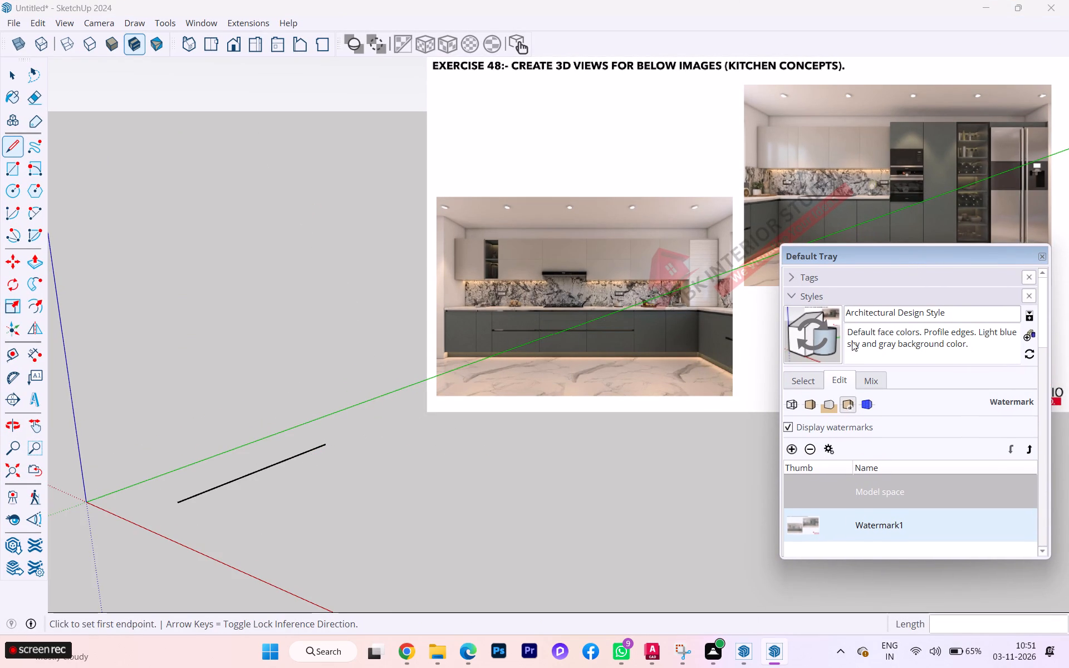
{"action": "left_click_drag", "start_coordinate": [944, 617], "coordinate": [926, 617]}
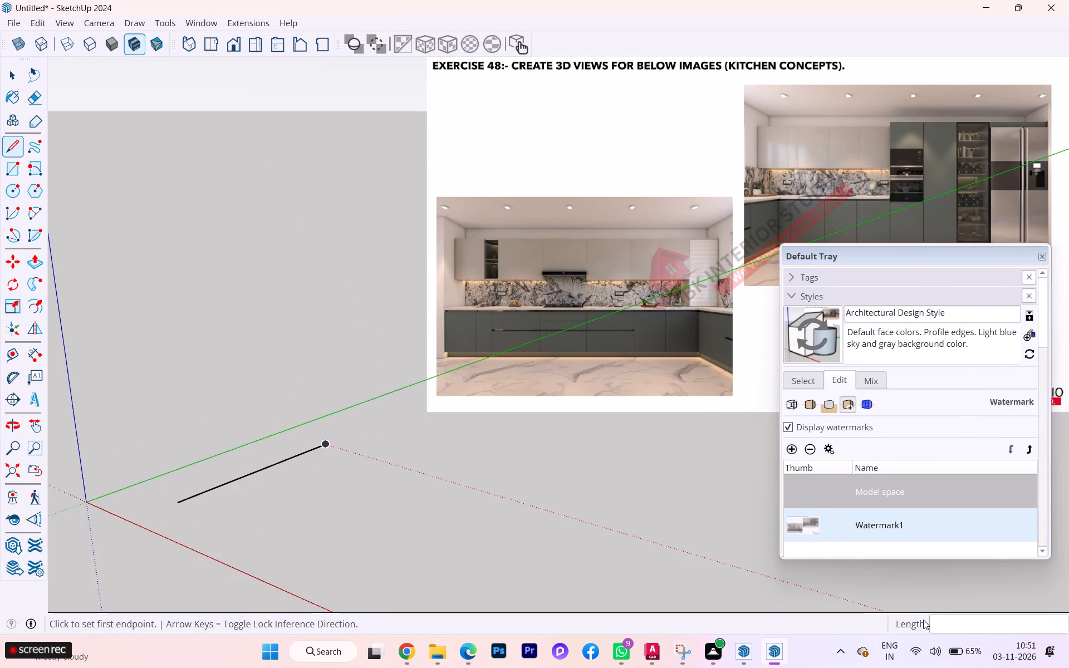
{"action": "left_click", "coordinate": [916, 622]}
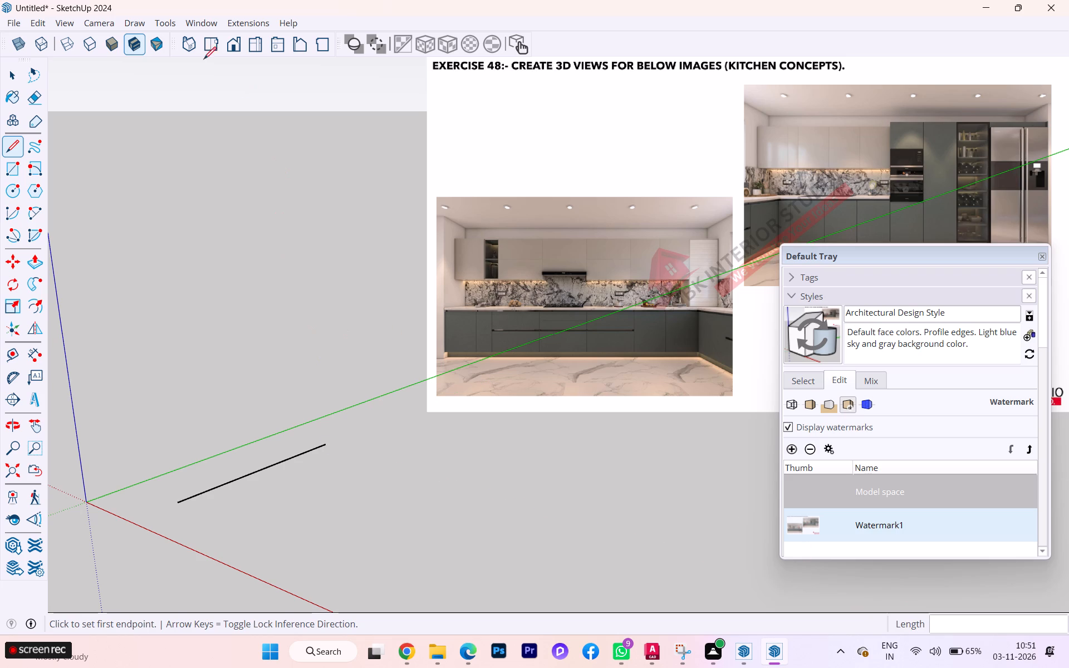
Enable the Measurements toolbar in the list of available toolbars.
{"action": "left_click", "coordinate": [64, 21]}
{"action": "left_click", "coordinate": [71, 35]}
{"action": "scroll", "coordinate": [434, 297], "scroll_direction": "down", "scroll_amount": 3}
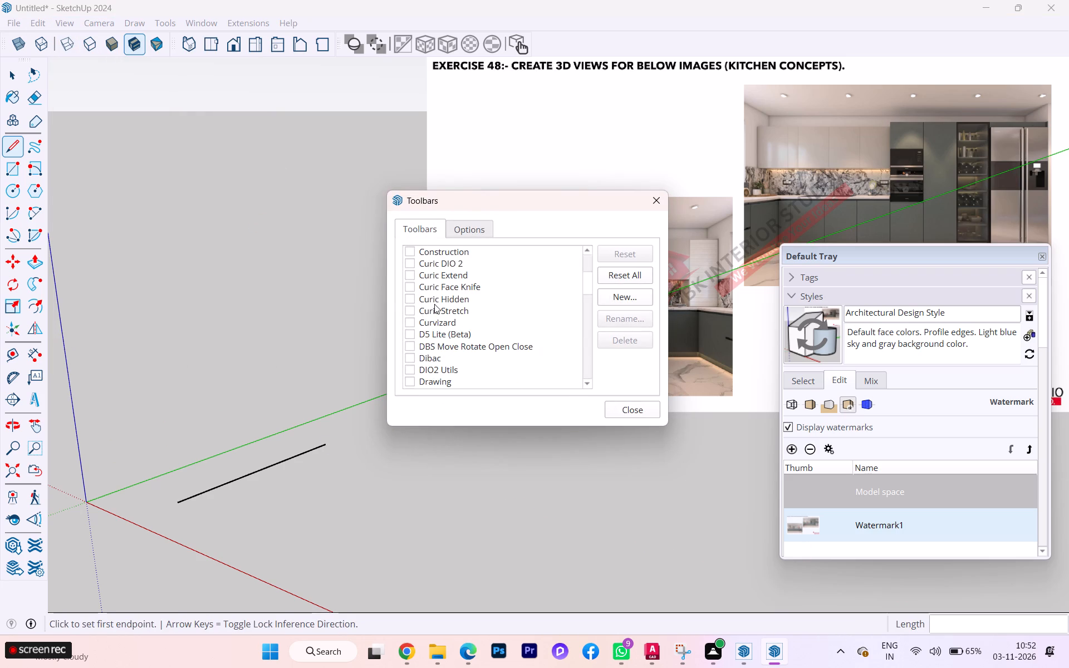
{"action": "scroll", "coordinate": [434, 304], "scroll_direction": "up", "scroll_amount": 4}
{"action": "scroll", "coordinate": [434, 304], "scroll_direction": "down", "scroll_amount": 5}
{"action": "scroll", "coordinate": [434, 323], "scroll_direction": "up", "scroll_amount": 1}
{"action": "scroll", "coordinate": [434, 323], "scroll_direction": "down", "scroll_amount": 8}
{"action": "scroll", "coordinate": [434, 324], "scroll_direction": "up", "scroll_amount": 1}
{"action": "scroll", "coordinate": [435, 322], "scroll_direction": "down", "scroll_amount": 3}
{"action": "scroll", "coordinate": [441, 315], "scroll_direction": "up", "scroll_amount": 2}
{"action": "scroll", "coordinate": [441, 315], "scroll_direction": "down", "scroll_amount": 1}
{"action": "scroll", "coordinate": [441, 315], "scroll_direction": "up", "scroll_amount": 3}
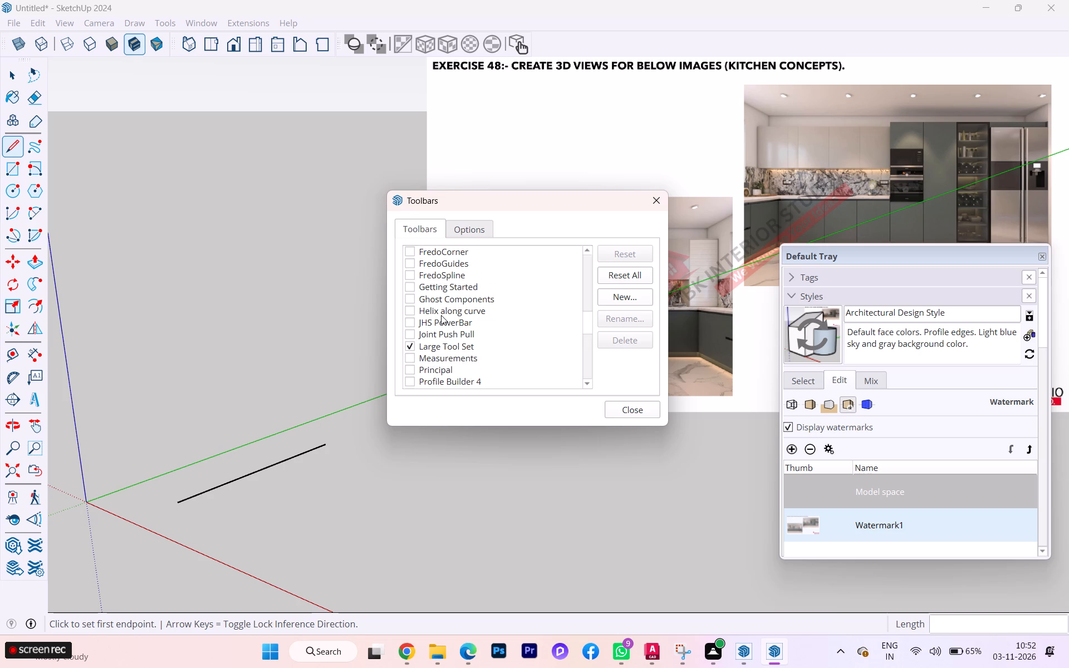
{"action": "scroll", "coordinate": [444, 289], "scroll_direction": "up", "scroll_amount": 8}
{"action": "scroll", "coordinate": [439, 324], "scroll_direction": "down", "scroll_amount": 5}
{"action": "scroll", "coordinate": [438, 328], "scroll_direction": "up", "scroll_amount": 3}
{"action": "scroll", "coordinate": [438, 329], "scroll_direction": "down", "scroll_amount": 6}
{"action": "left_click", "coordinate": [408, 357]}
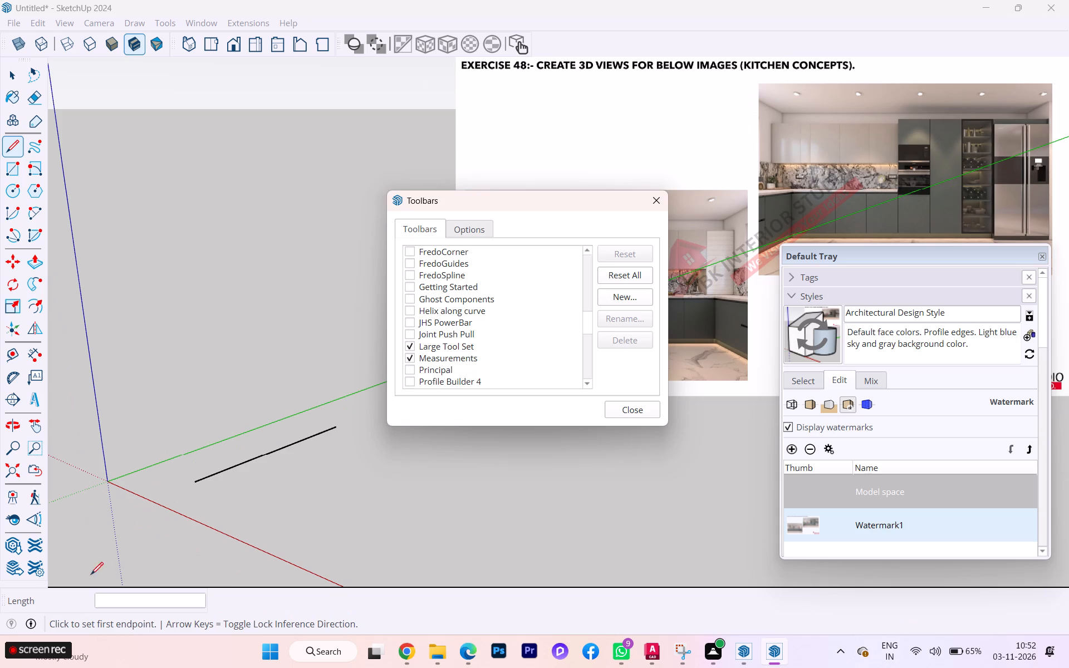
Float the Measurements toolbar over the empty upper-left part of the drawing area and finish the toolbar setup.
{"action": "left_click_drag", "start_coordinate": [3, 597], "coordinate": [8, 580]}
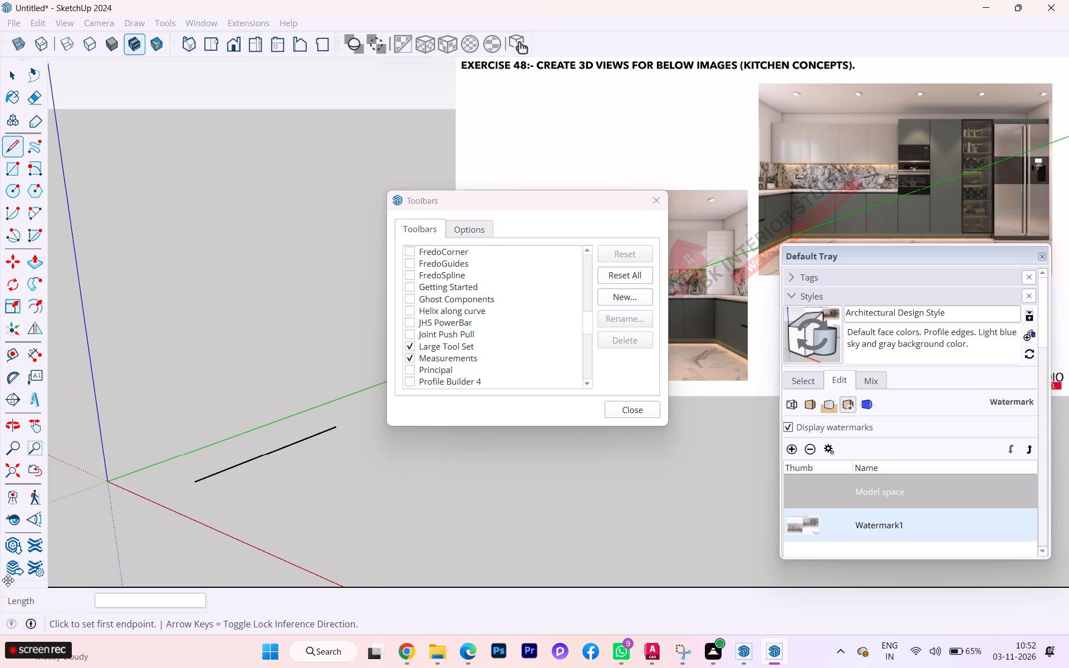
{"action": "left_click_drag", "start_coordinate": [8, 580], "coordinate": [75, 120]}
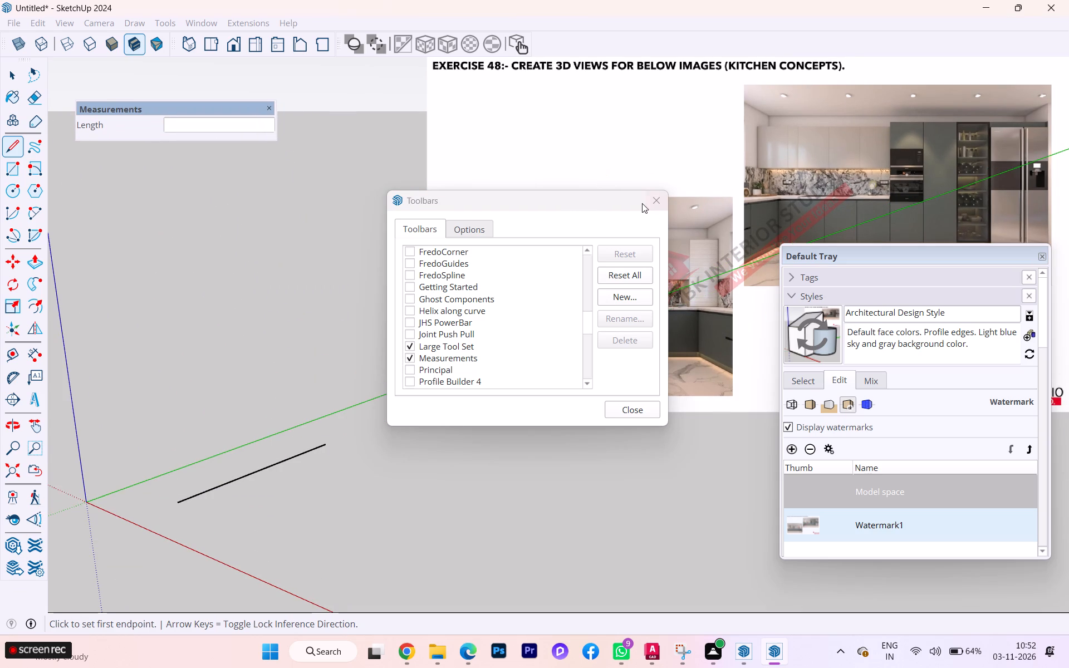
{"action": "left_click", "coordinate": [649, 408]}
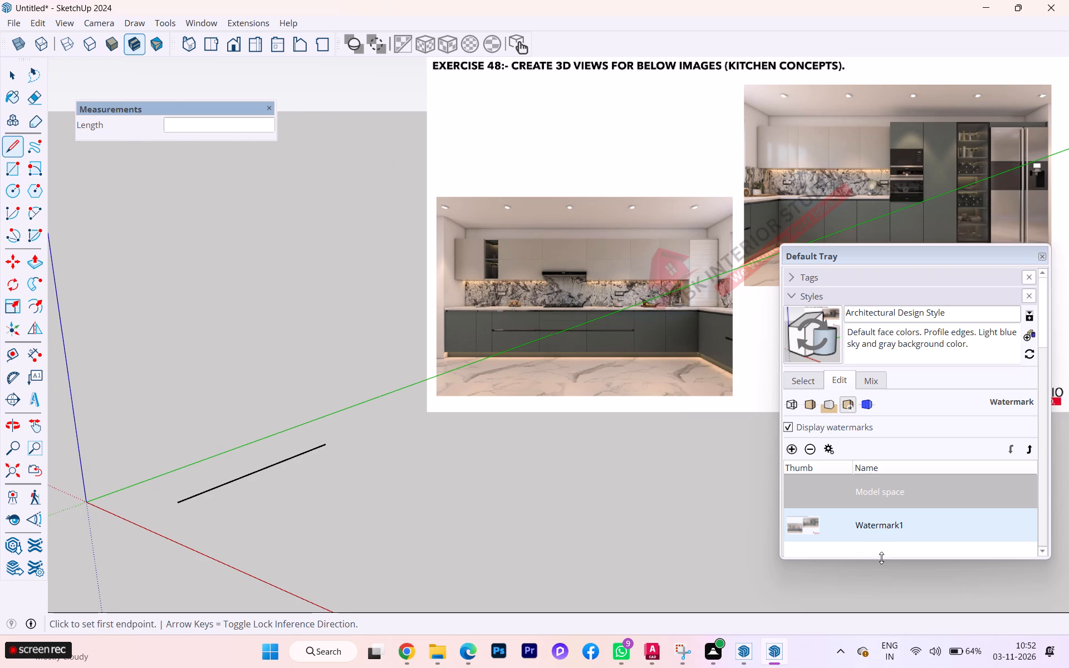
Move the Default Tray below the kitchen reference pictures and collapse its Styles section.
{"action": "left_click_drag", "start_coordinate": [924, 253], "coordinate": [938, 341]}
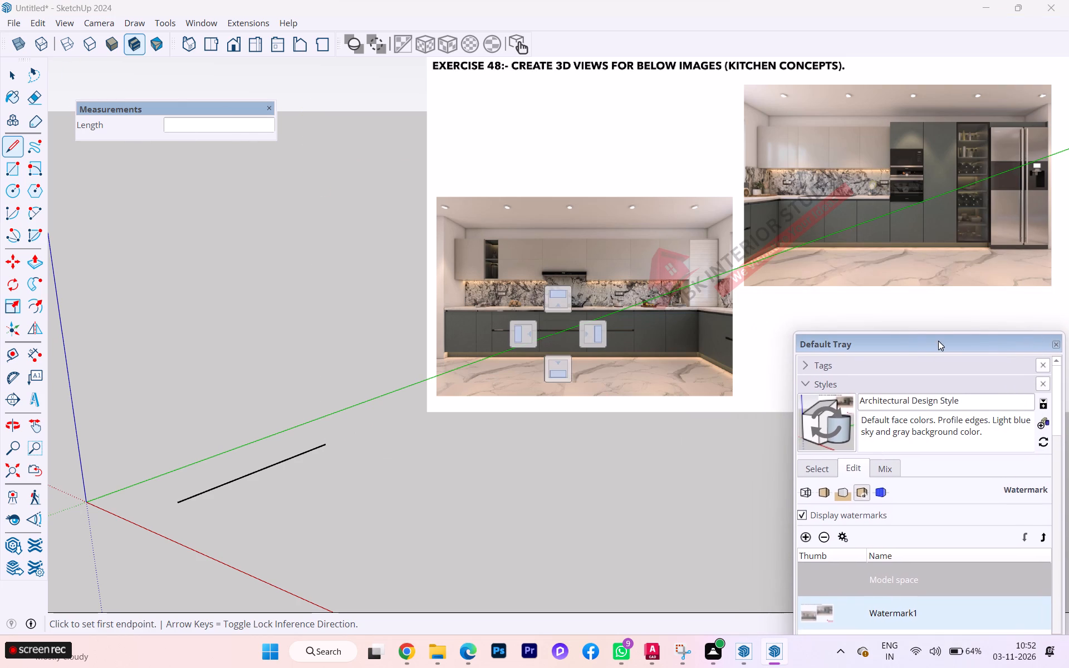
{"action": "left_click_drag", "start_coordinate": [938, 341], "coordinate": [943, 335]}
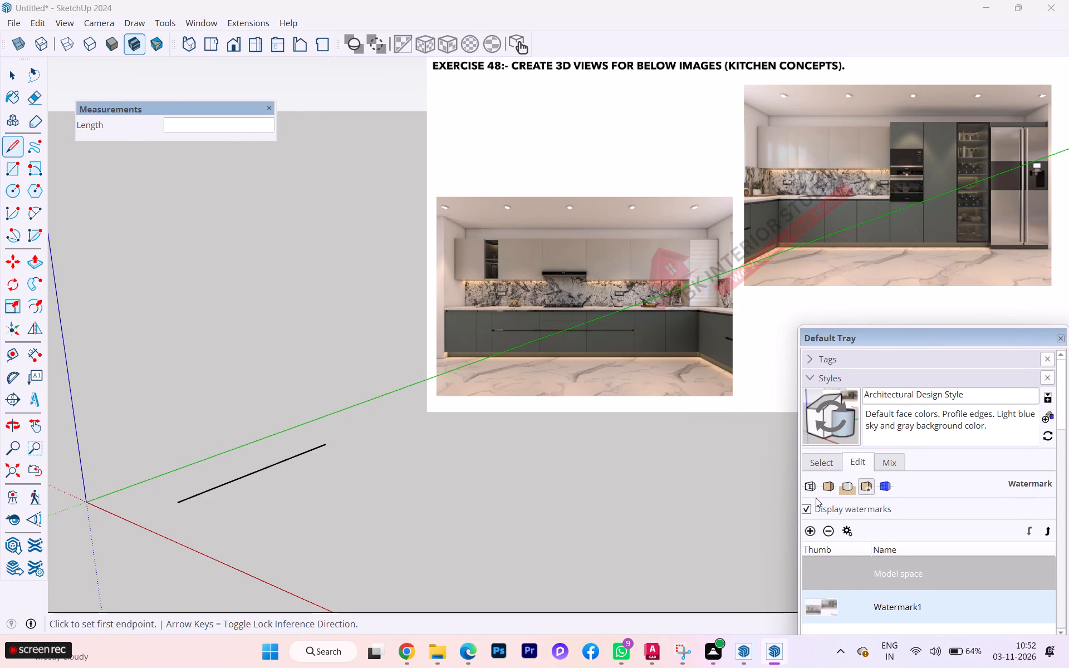
{"action": "left_click", "coordinate": [810, 378]}
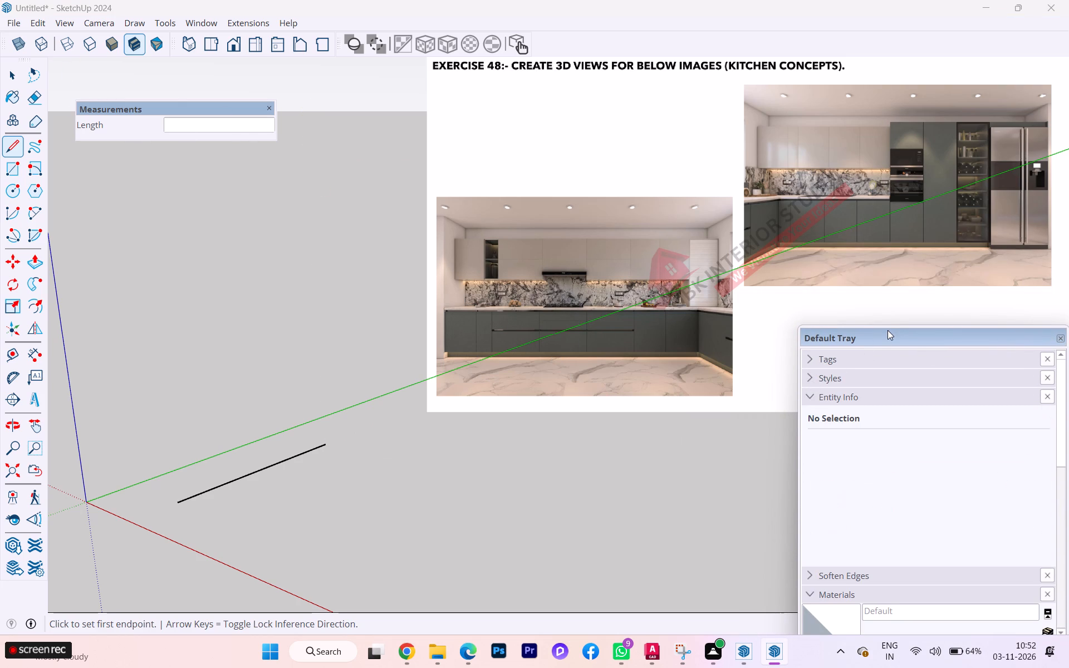
Move Materials above Soften Edges in the Default Tray, collapse Entity Info, and place the tray just below the reference pictures.
{"action": "left_click_drag", "start_coordinate": [887, 330], "coordinate": [896, 274]}
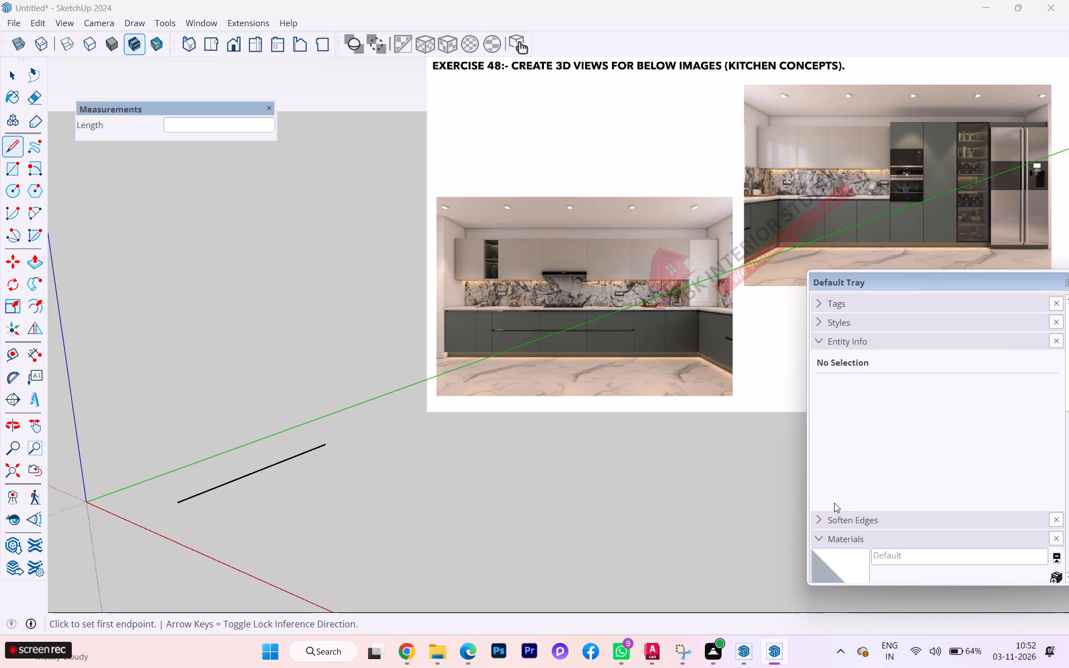
{"action": "left_click_drag", "start_coordinate": [855, 536], "coordinate": [859, 510]}
{"action": "left_click_drag", "start_coordinate": [859, 510], "coordinate": [861, 500]}
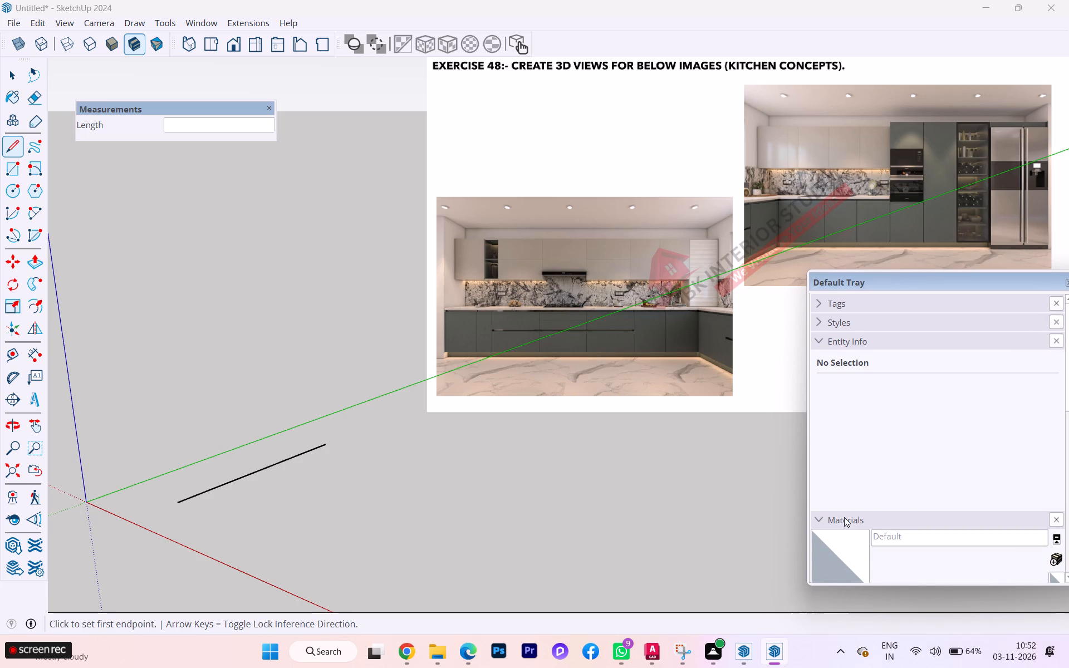
{"action": "left_click", "coordinate": [823, 344]}
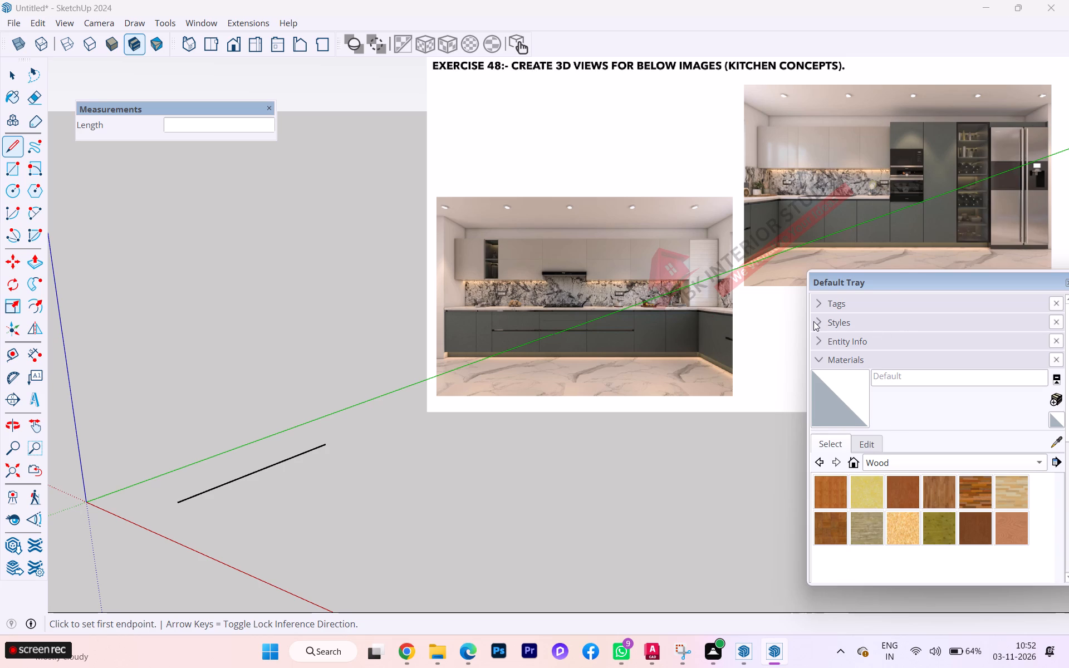
{"action": "left_click_drag", "start_coordinate": [886, 279], "coordinate": [874, 293]}
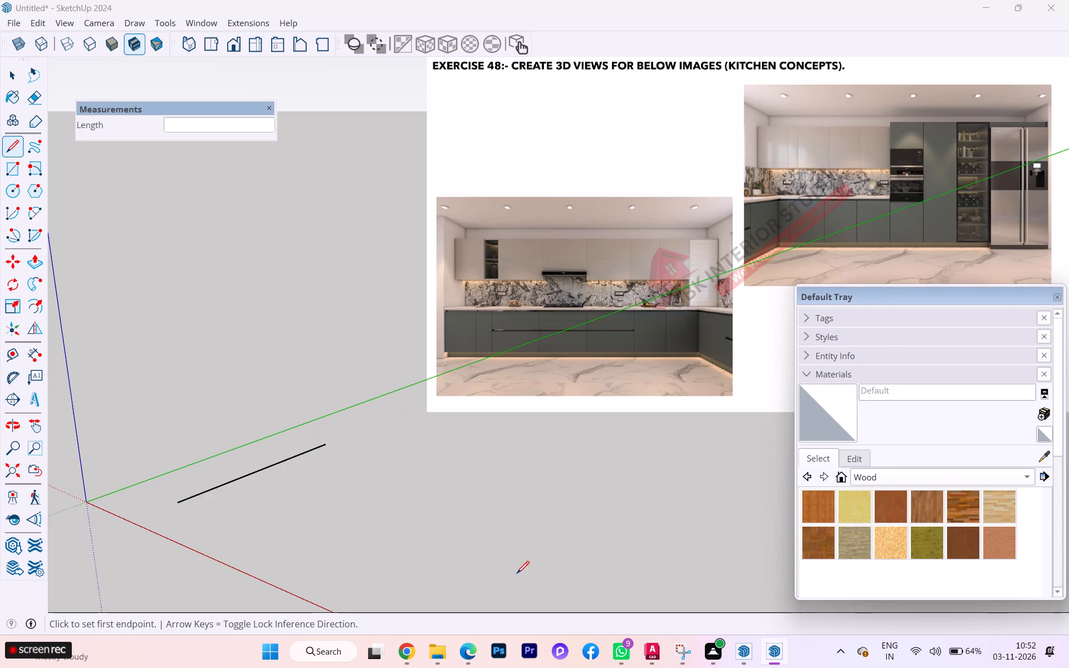
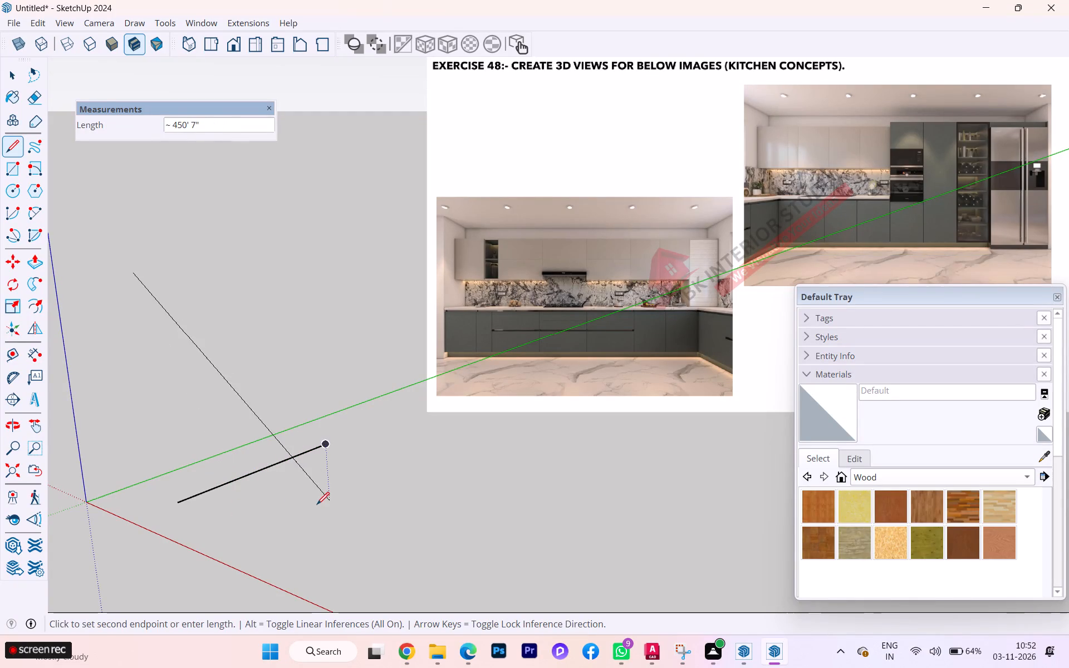
Cancel the line in progress and delete the test line beside the green axis, including its tiny leftover segment.
{"action": "key", "text": "Escape"}
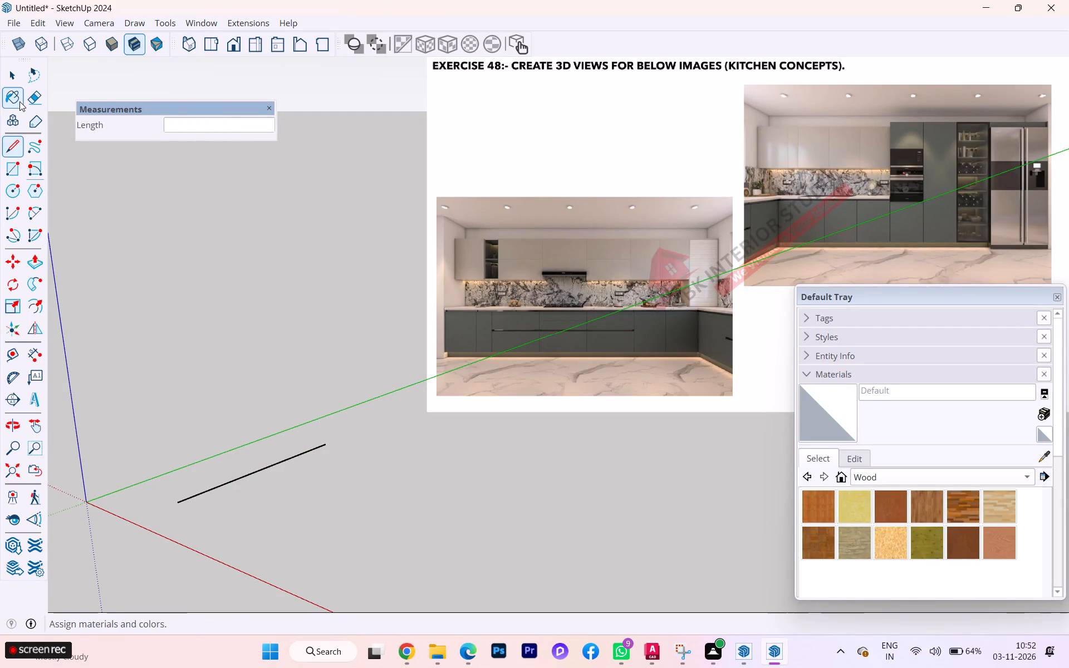
{"action": "left_click", "coordinate": [13, 78]}
{"action": "left_click", "coordinate": [238, 480]}
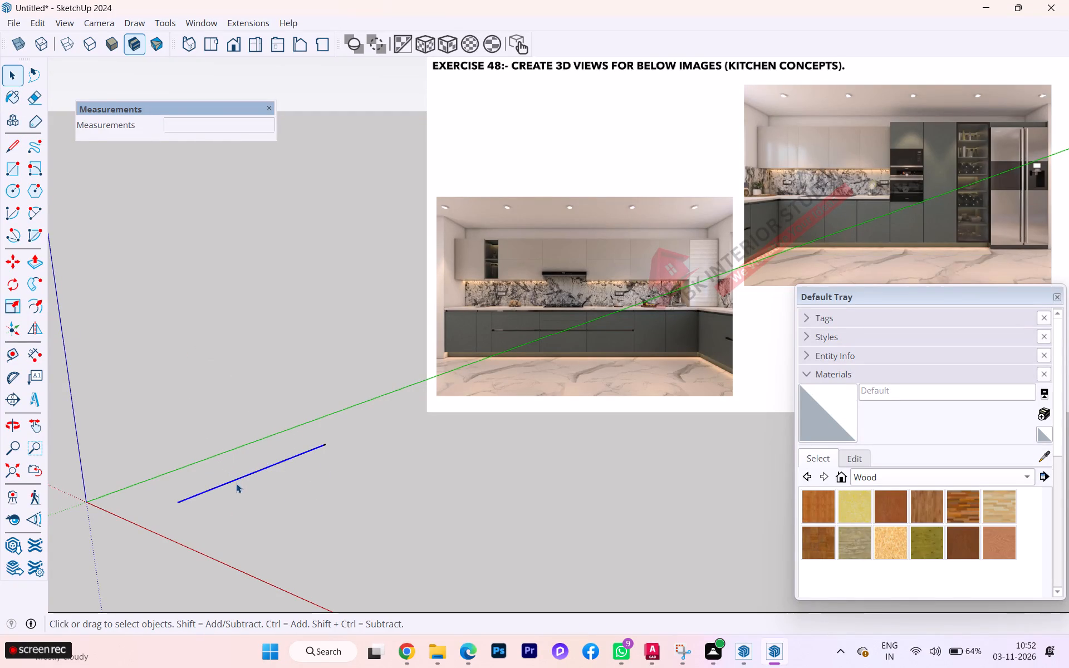
{"action": "key", "text": "Delete"}
{"action": "left_click_drag", "start_coordinate": [345, 456], "coordinate": [302, 429]}
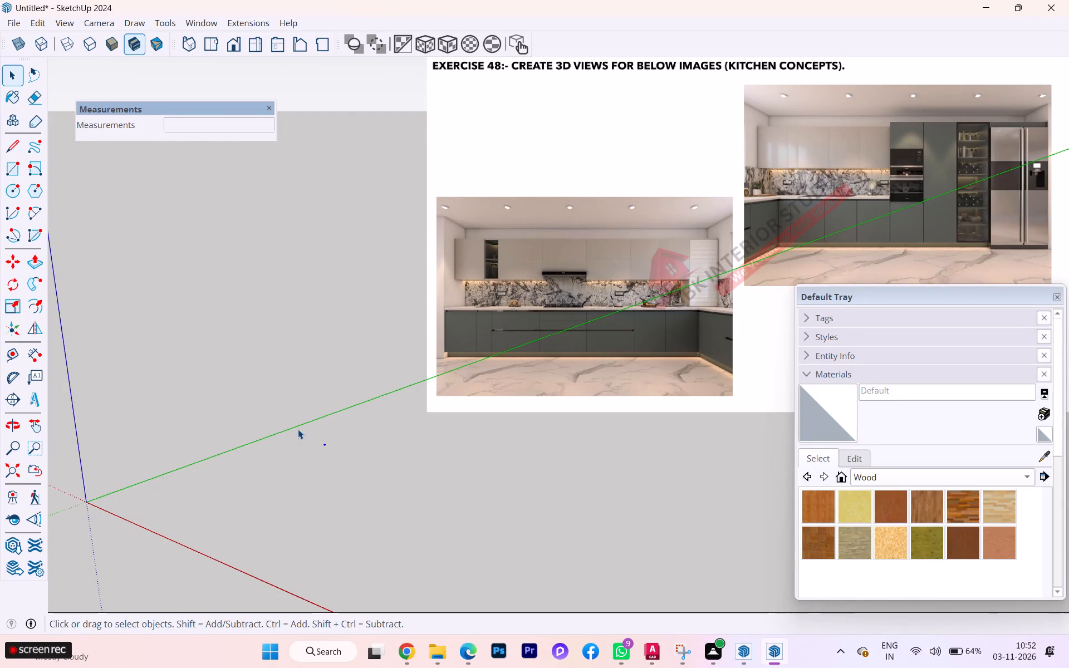
{"action": "key", "text": "Delete"}
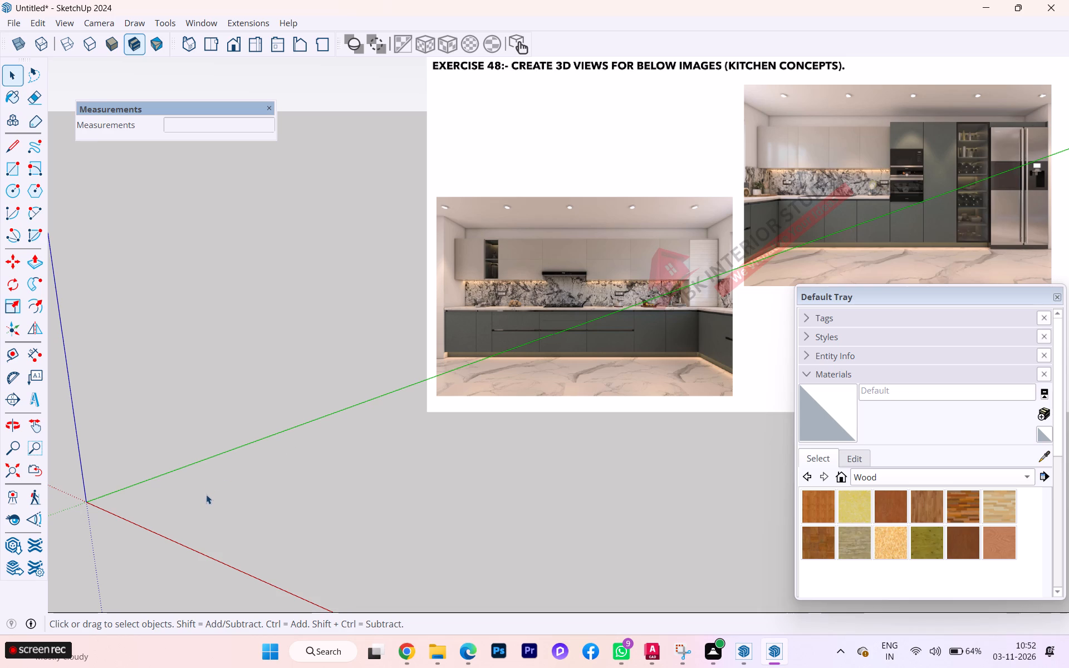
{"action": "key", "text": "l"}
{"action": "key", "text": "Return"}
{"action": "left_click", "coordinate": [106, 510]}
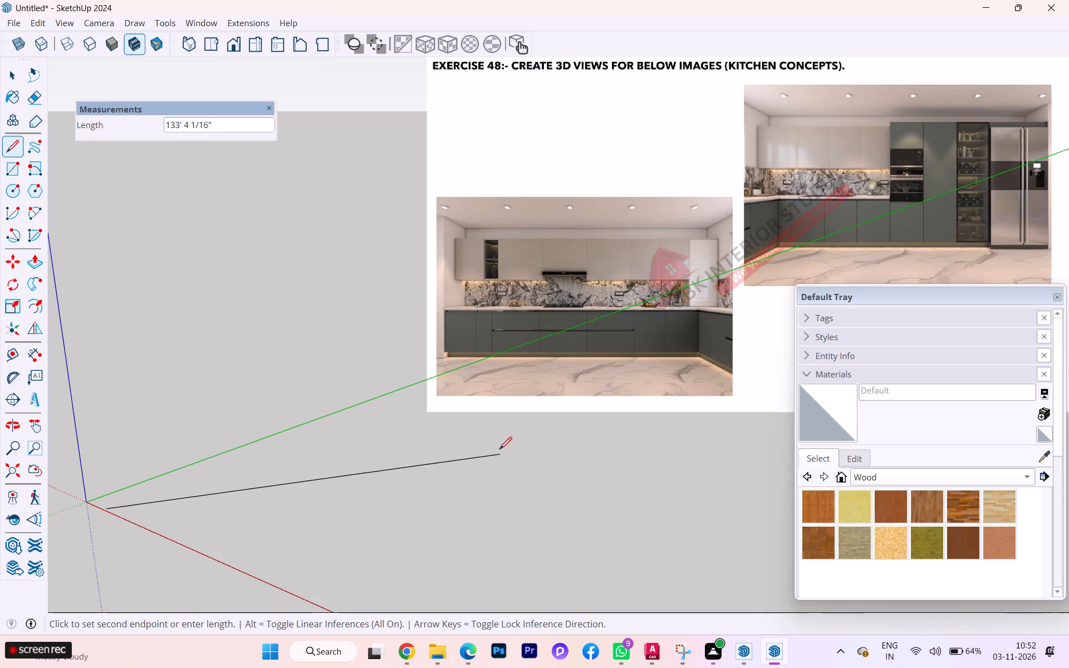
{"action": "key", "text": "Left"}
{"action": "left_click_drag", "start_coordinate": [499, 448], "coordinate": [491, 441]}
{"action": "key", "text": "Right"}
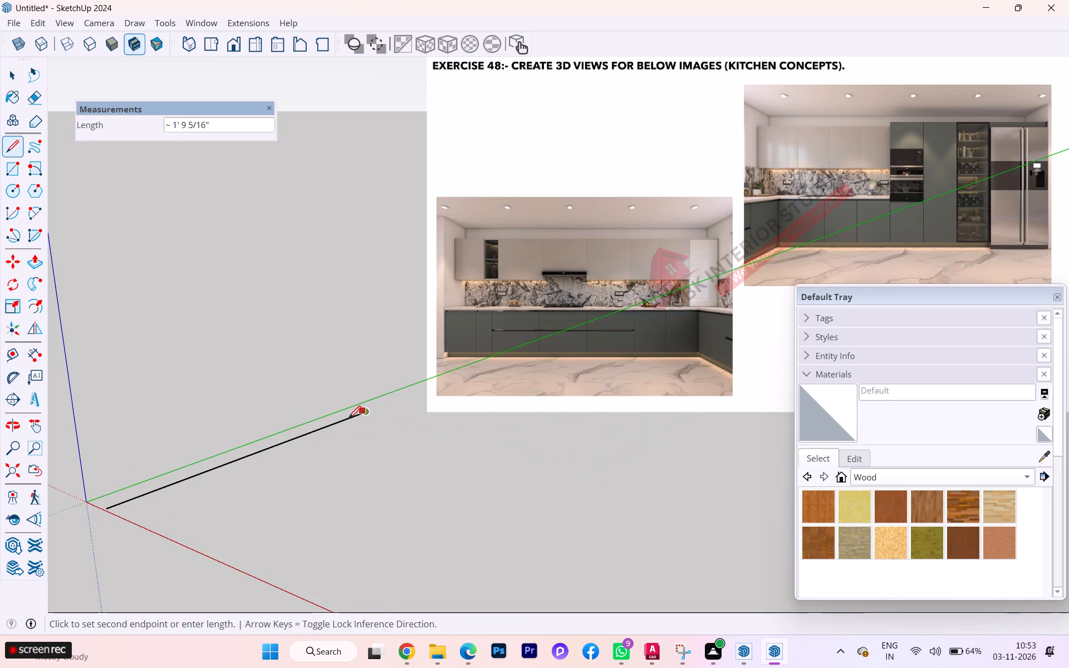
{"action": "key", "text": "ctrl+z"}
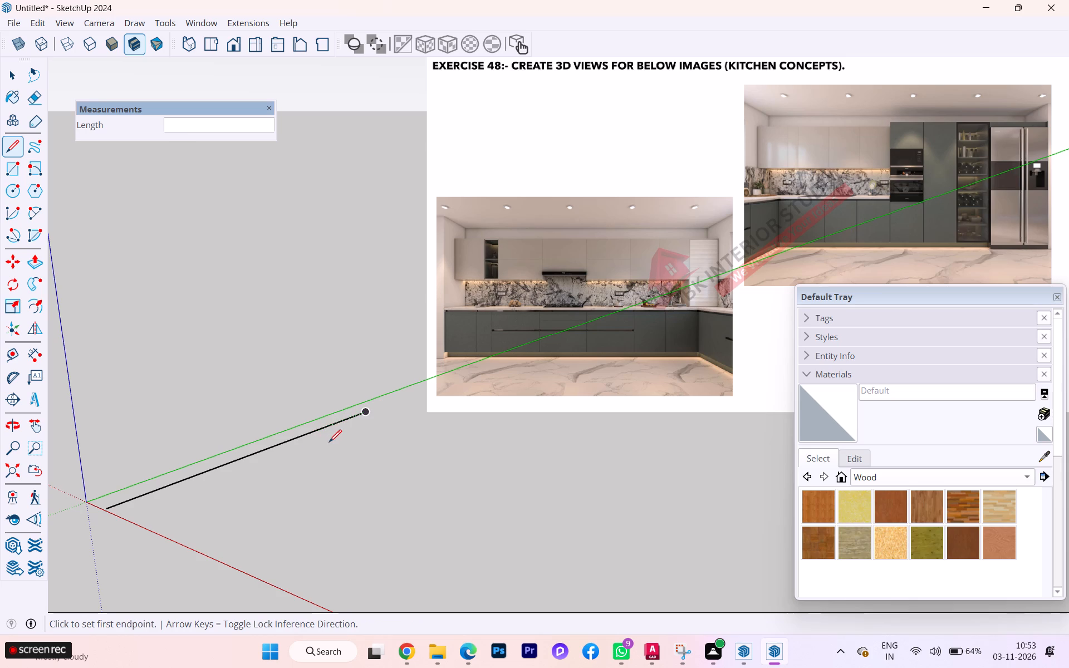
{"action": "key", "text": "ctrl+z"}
Draw a 14' line parallel to the green axis as the first edge of the kitchen floor.
{"action": "left_click", "coordinate": [180, 496]}
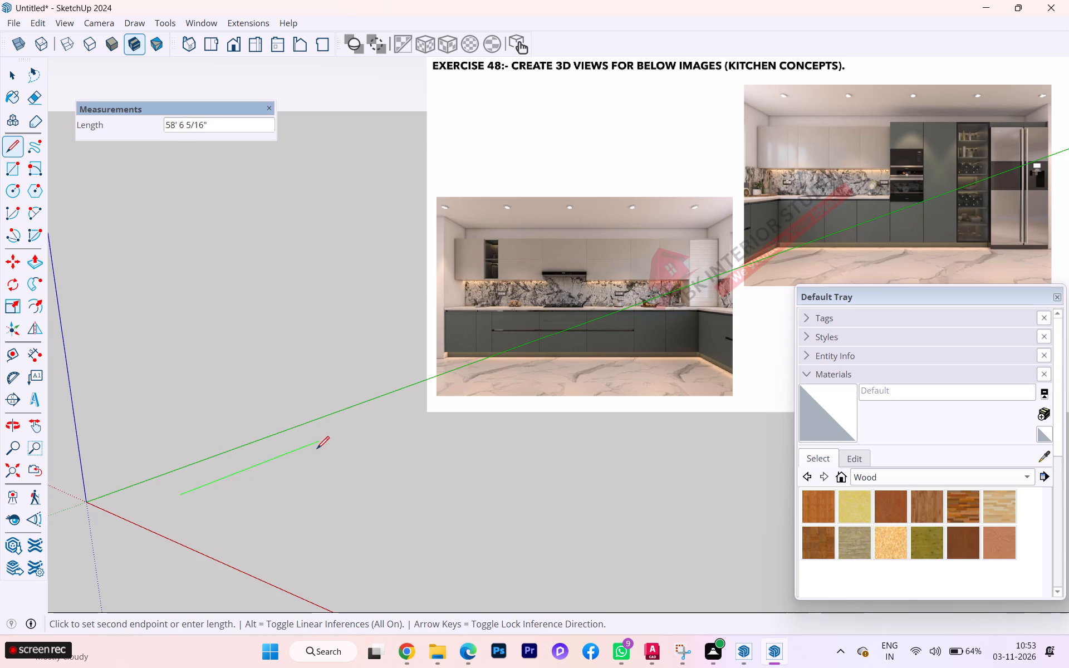
{"action": "key", "text": "Left"}
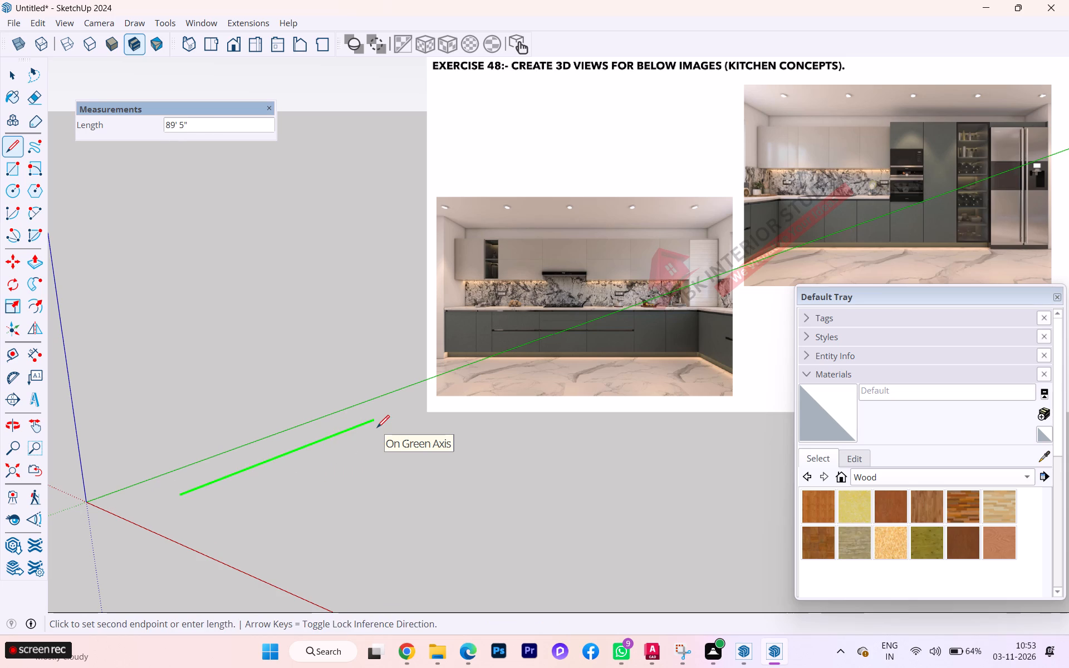
{"action": "type", "text": "14"}
{"action": "type", "text": "',14"}
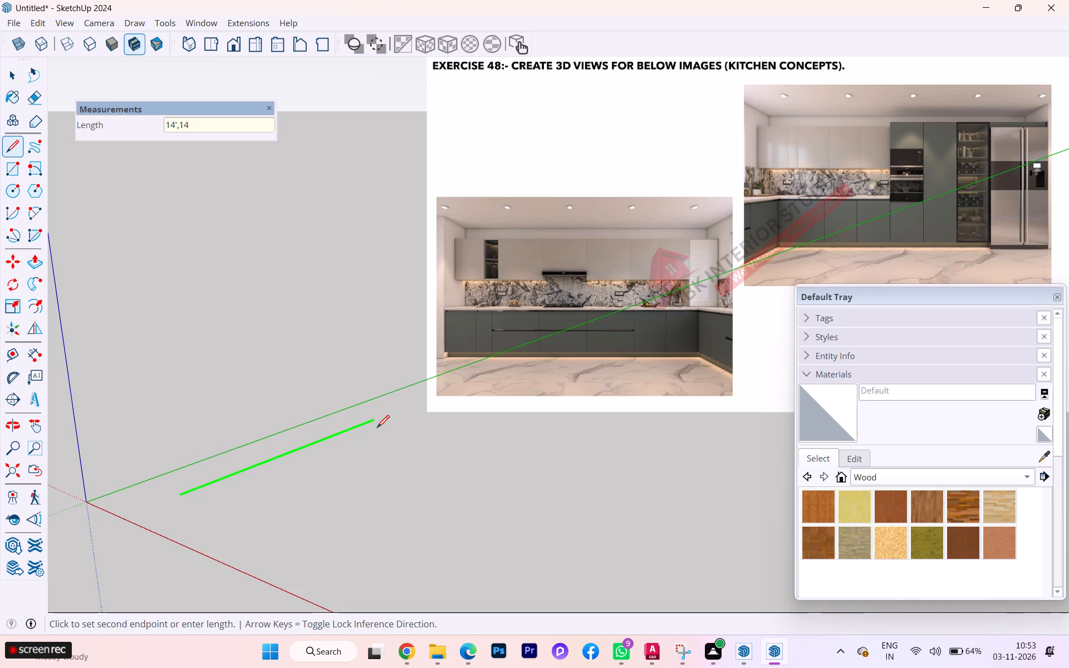
{"action": "key", "text": "BackSpace"}
{"action": "key", "text": "BackSpace"}
{"action": "key", "text": "BackSpace"}
{"action": "key", "text": "Return"}
Continue from the first edge's far end with a 14' line parallel to the red axis.
{"action": "scroll", "coordinate": [377, 428], "scroll_direction": "up", "scroll_amount": 1}
{"action": "scroll", "coordinate": [375, 510], "scroll_direction": "down", "scroll_amount": 1}
{"action": "scroll", "coordinate": [242, 502], "scroll_direction": "up", "scroll_amount": 9}
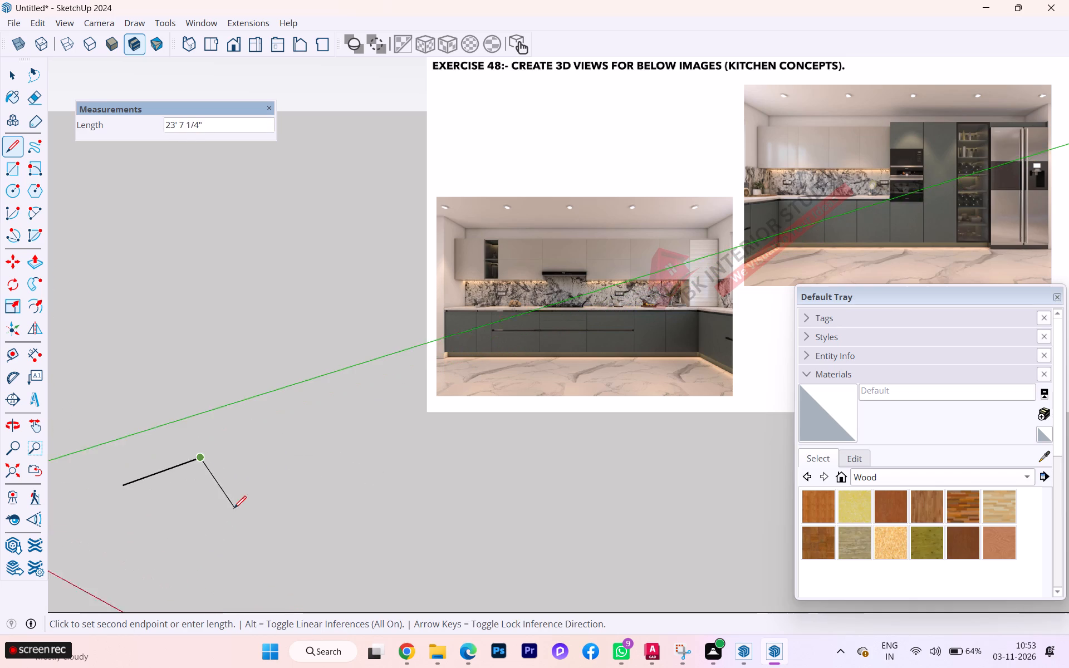
{"action": "scroll", "coordinate": [234, 508], "scroll_direction": "up", "scroll_amount": 6}
{"action": "key", "text": "Right"}
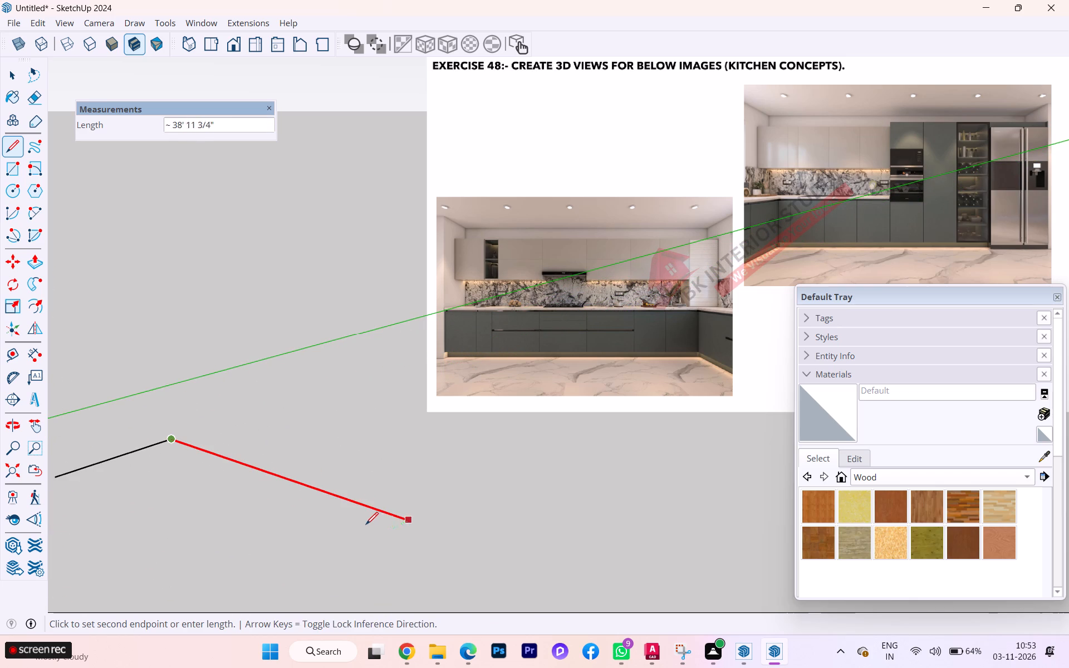
{"action": "type", "text": "14"}
{"action": "key", "text": "apostrophe"}
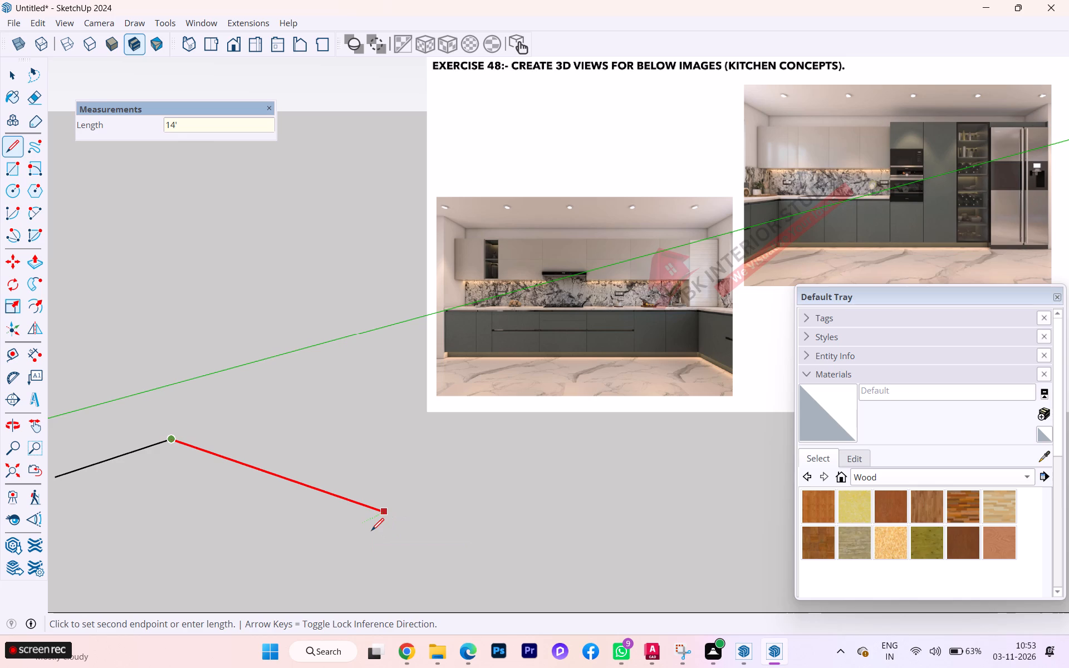
{"action": "key", "text": "Return"}
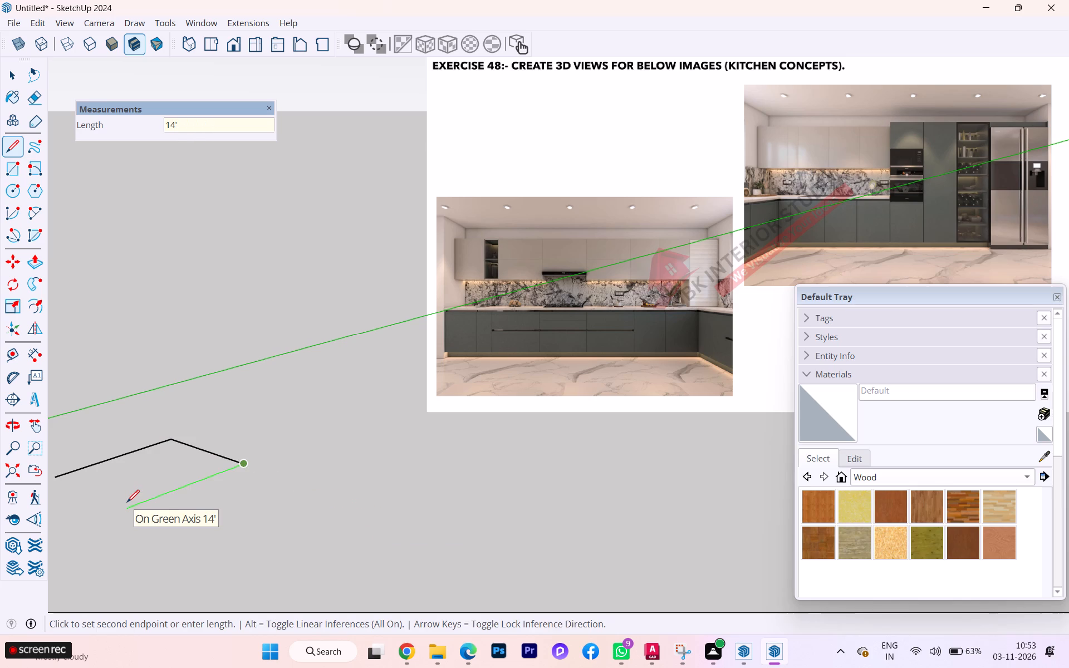
Draw the third 14' edge back along the green axis and close the square floor outline at its starting corner.
{"action": "key", "text": "Left"}
{"action": "type", "text": "14'"}
{"action": "key", "text": "Return"}
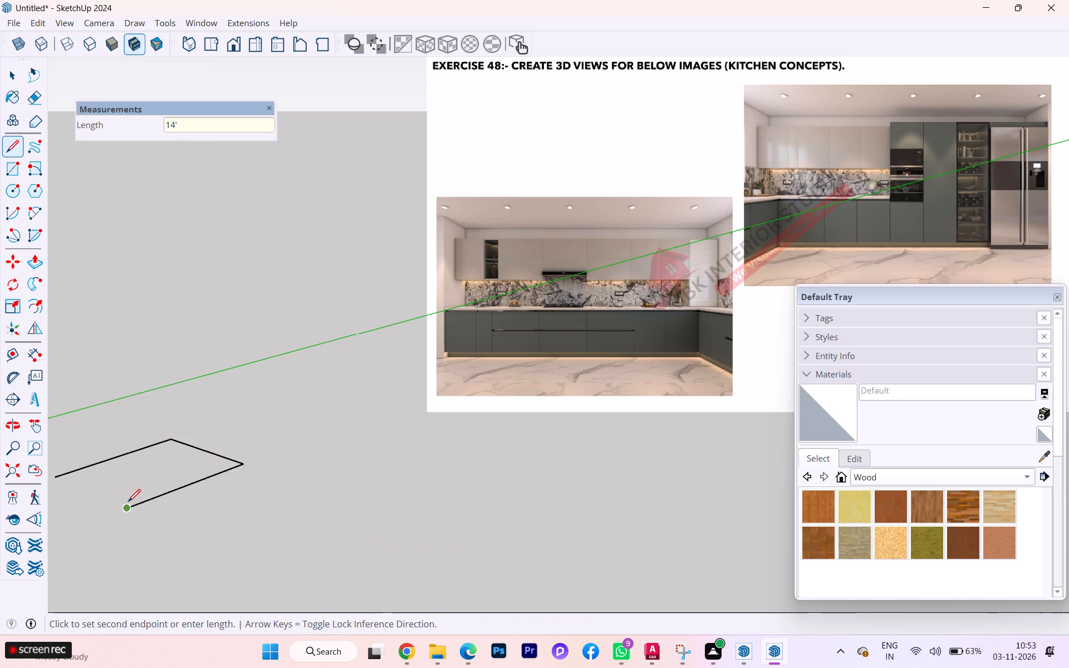
{"action": "scroll", "coordinate": [144, 498], "scroll_direction": "down", "scroll_amount": 5}
{"action": "scroll", "coordinate": [78, 483], "scroll_direction": "up", "scroll_amount": 9}
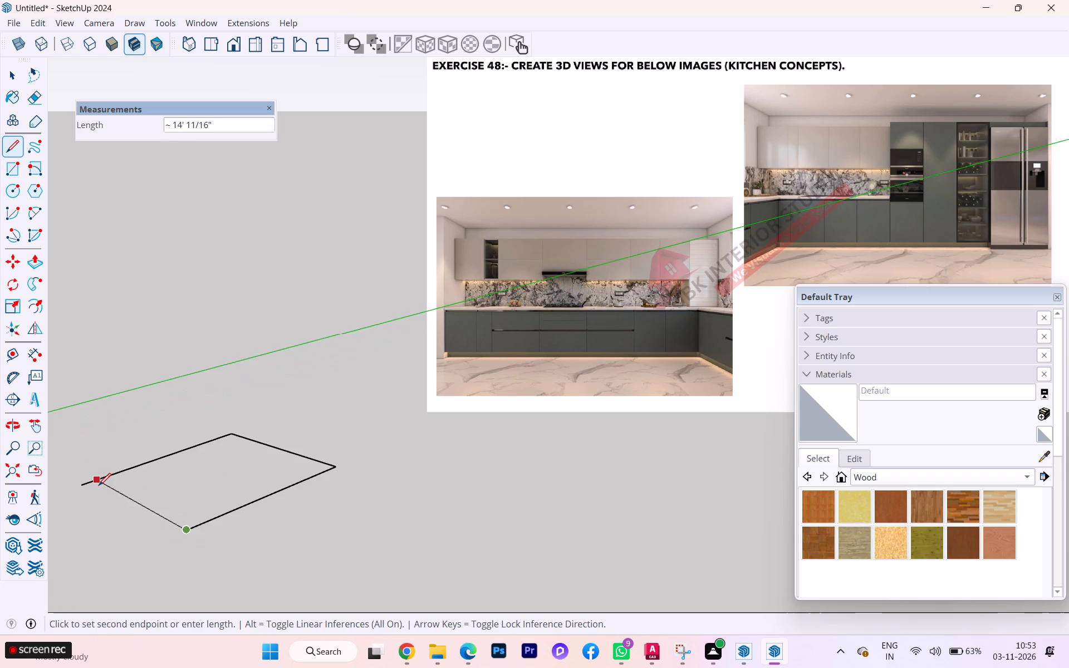
{"action": "key", "text": "Right"}
{"action": "scroll", "coordinate": [86, 483], "scroll_direction": "up", "scroll_amount": 5}
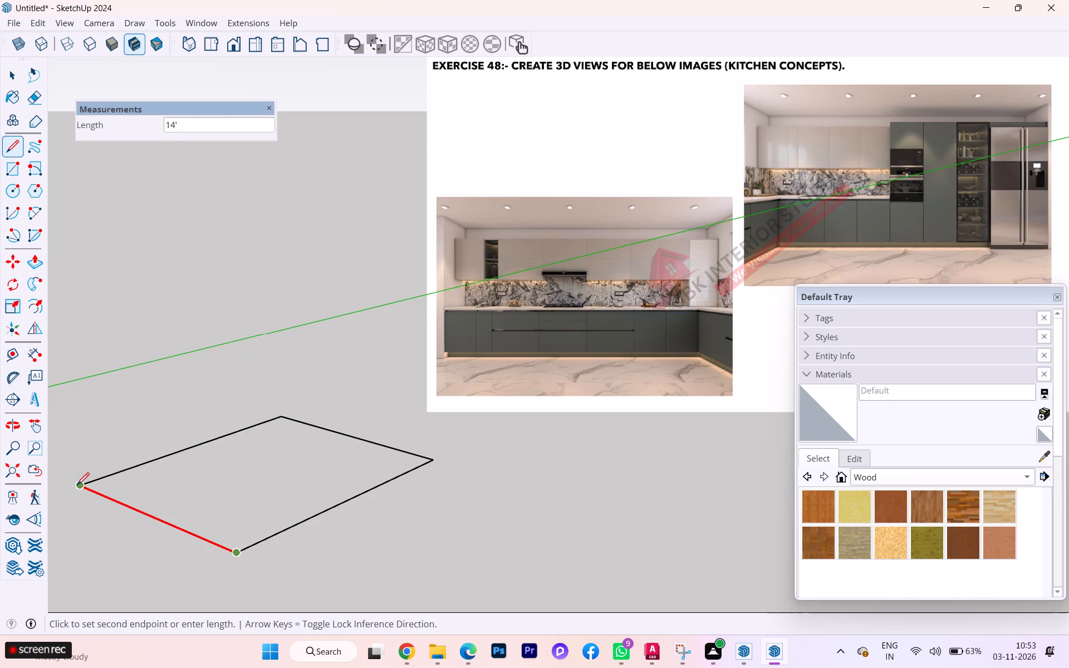
{"action": "left_click", "coordinate": [77, 487]}
{"action": "key", "text": "space"}
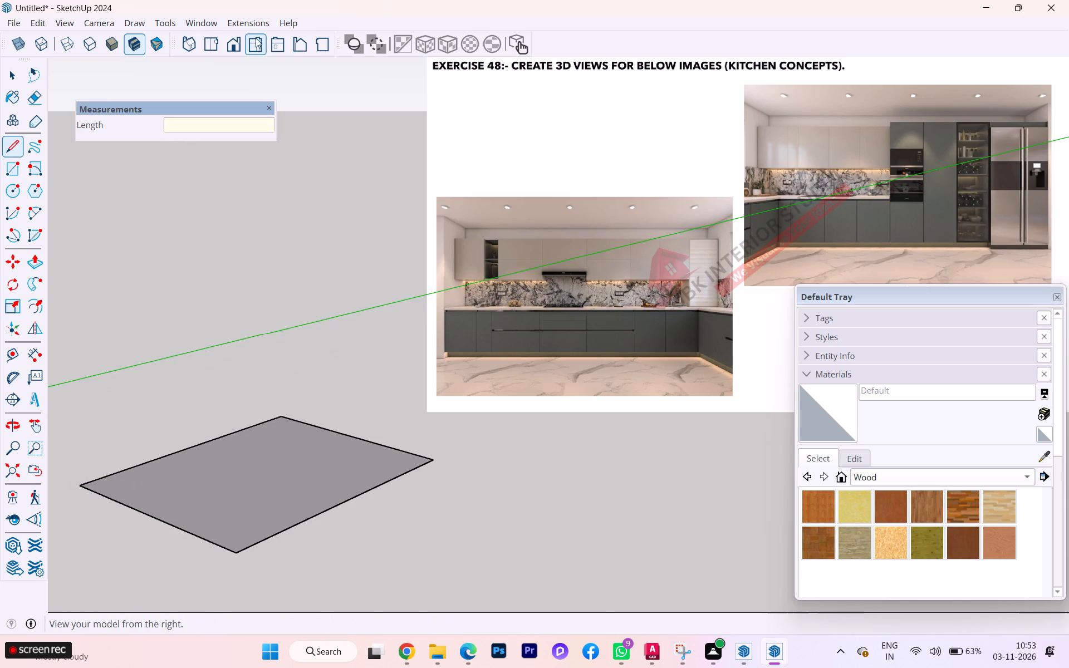
Offset the square floor face's outline outward by 6" to form the wall thickness.
{"action": "left_click", "coordinate": [209, 46]}
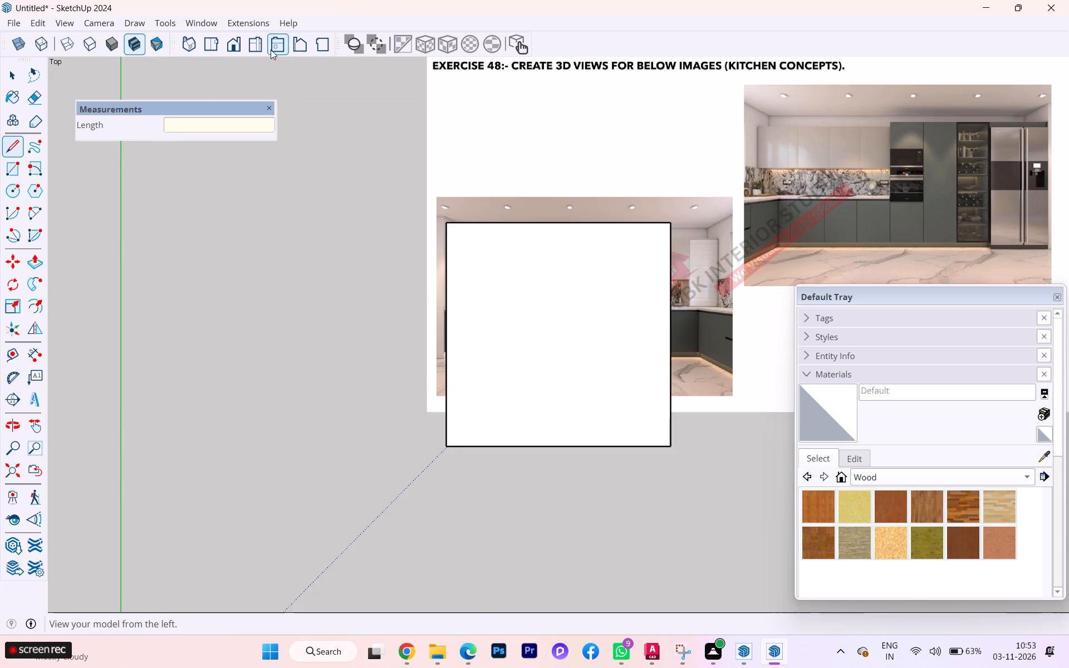
{"action": "scroll", "coordinate": [142, 583], "scroll_direction": "down", "scroll_amount": 4}
{"action": "scroll", "coordinate": [132, 583], "scroll_direction": "up", "scroll_amount": 1}
{"action": "scroll", "coordinate": [132, 583], "scroll_direction": "down", "scroll_amount": 14}
{"action": "scroll", "coordinate": [164, 559], "scroll_direction": "up", "scroll_amount": 1}
{"action": "scroll", "coordinate": [164, 559], "scroll_direction": "down", "scroll_amount": 1}
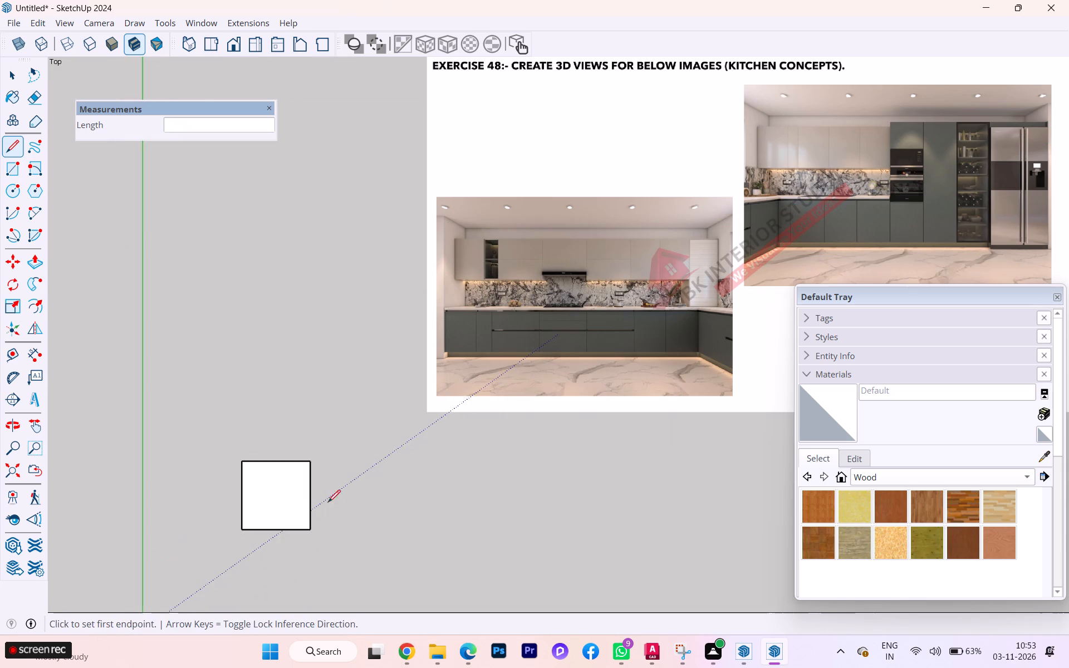
{"action": "scroll", "coordinate": [350, 501], "scroll_direction": "down", "scroll_amount": 1}
{"action": "scroll", "coordinate": [351, 501], "scroll_direction": "up", "scroll_amount": 1}
{"action": "scroll", "coordinate": [359, 500], "scroll_direction": "down", "scroll_amount": 4}
{"action": "scroll", "coordinate": [546, 458], "scroll_direction": "up", "scroll_amount": 1}
{"action": "scroll", "coordinate": [265, 557], "scroll_direction": "down", "scroll_amount": 2}
{"action": "middle_click_drag", "start_coordinate": [265, 541], "coordinate": [280, 395]}
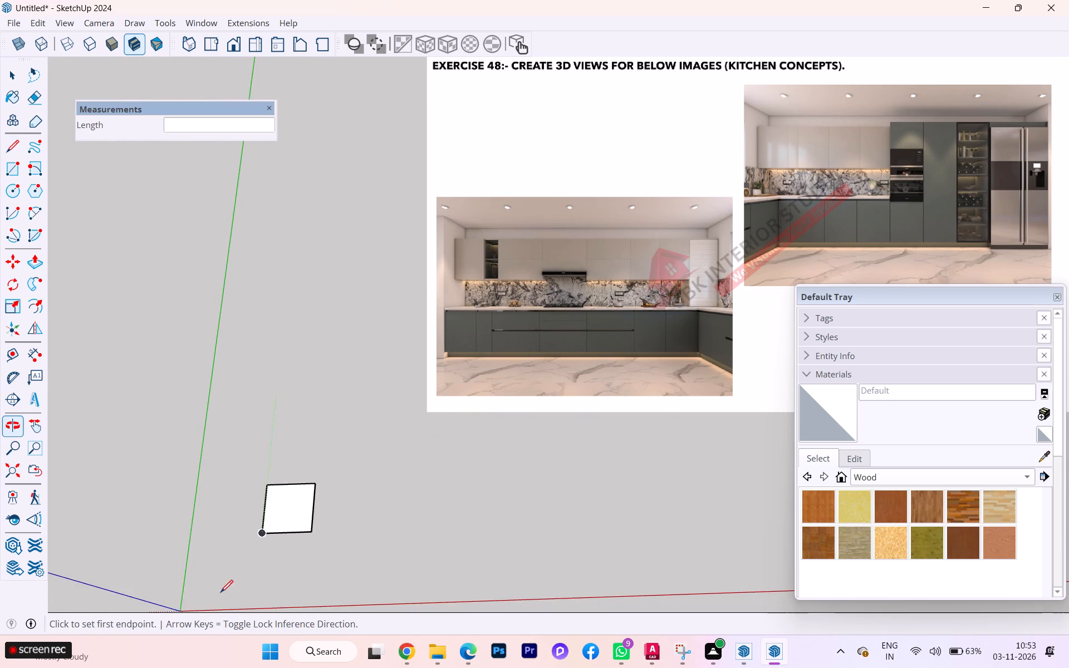
{"action": "scroll", "coordinate": [224, 588], "scroll_direction": "up", "scroll_amount": 2}
{"action": "scroll", "coordinate": [230, 583], "scroll_direction": "down", "scroll_amount": 2}
{"action": "scroll", "coordinate": [231, 583], "scroll_direction": "up", "scroll_amount": 2}
{"action": "scroll", "coordinate": [238, 582], "scroll_direction": "down", "scroll_amount": 4}
{"action": "scroll", "coordinate": [239, 581], "scroll_direction": "up", "scroll_amount": 8}
{"action": "scroll", "coordinate": [261, 430], "scroll_direction": "down", "scroll_amount": 3}
{"action": "scroll", "coordinate": [252, 419], "scroll_direction": "up", "scroll_amount": 4}
{"action": "left_click", "coordinate": [2, 85]}
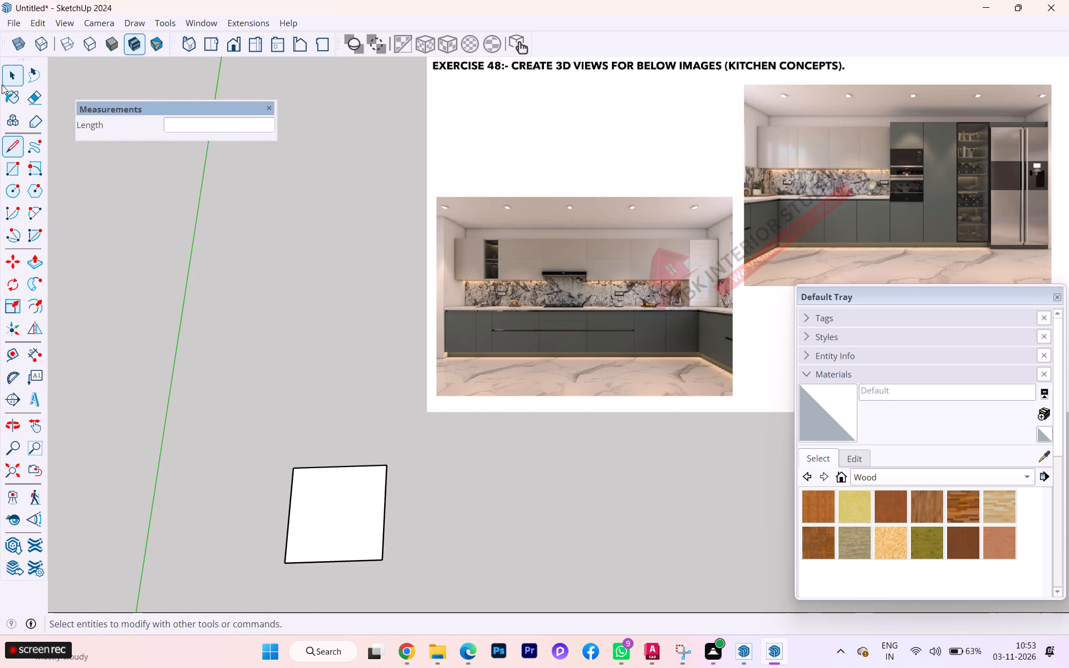
{"action": "left_click", "coordinate": [11, 77]}
{"action": "scroll", "coordinate": [267, 622], "scroll_direction": "down", "scroll_amount": 1}
{"action": "scroll", "coordinate": [267, 622], "scroll_direction": "up", "scroll_amount": 2}
{"action": "scroll", "coordinate": [267, 622], "scroll_direction": "down", "scroll_amount": 2}
{"action": "scroll", "coordinate": [267, 622], "scroll_direction": "up", "scroll_amount": 8}
{"action": "scroll", "coordinate": [283, 543], "scroll_direction": "down", "scroll_amount": 1}
{"action": "scroll", "coordinate": [283, 543], "scroll_direction": "up", "scroll_amount": 7}
{"action": "middle_click_drag", "start_coordinate": [269, 547], "coordinate": [237, 423]}
{"action": "scroll", "coordinate": [263, 520], "scroll_direction": "up", "scroll_amount": 1}
{"action": "scroll", "coordinate": [351, 481], "scroll_direction": "up", "scroll_amount": 1}
{"action": "left_click", "coordinate": [343, 488]}
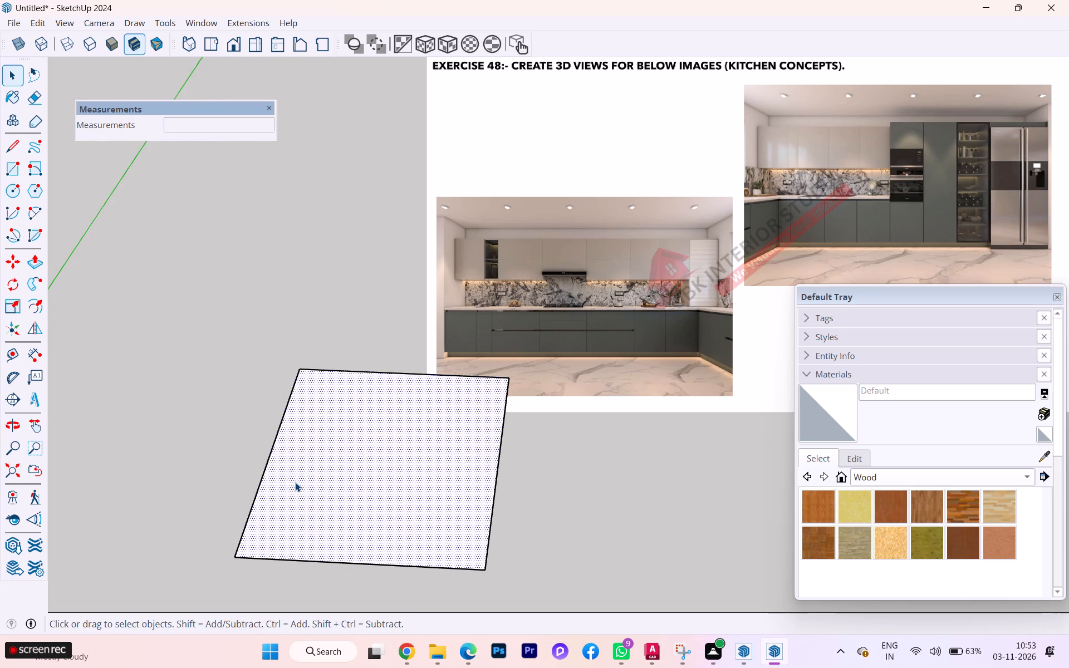
{"action": "key", "text": "f"}
{"action": "left_click", "coordinate": [276, 484]}
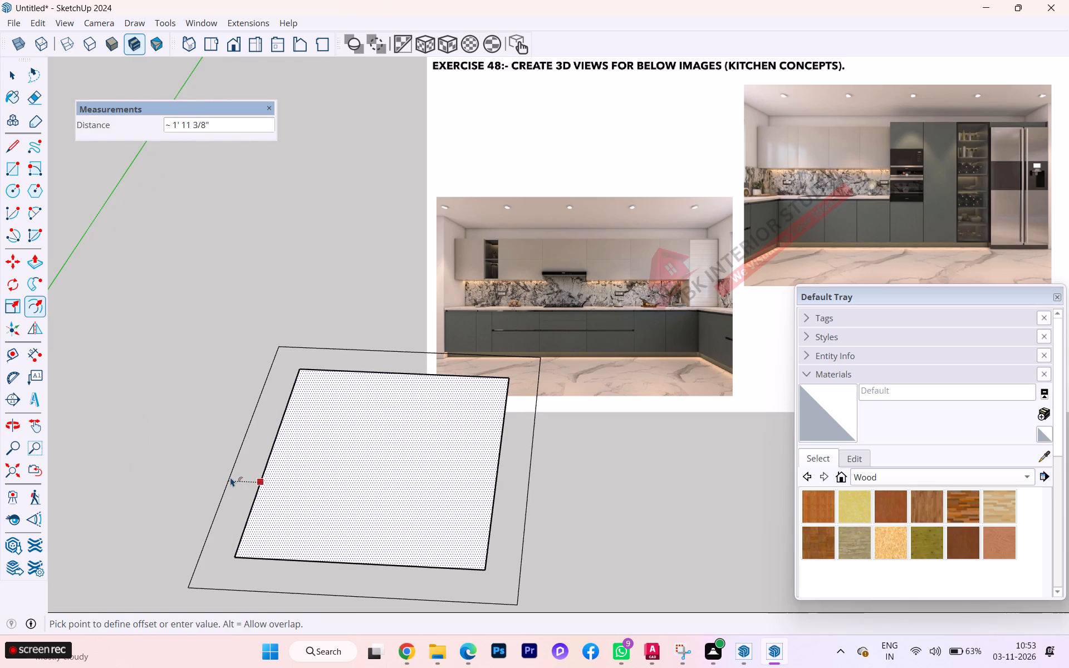
{"action": "key", "text": "6"}
{"action": "key", "text": "Return"}
{"action": "key", "text": "space"}
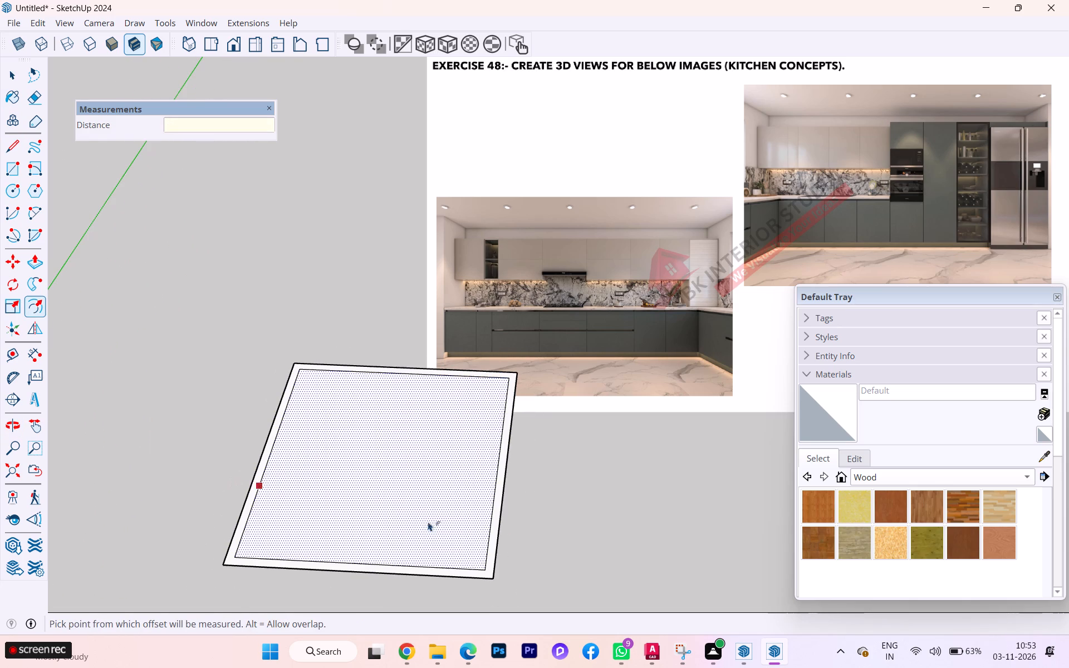
Delete the inner floor face, keeping only the wall strip around it.
{"action": "left_click", "coordinate": [16, 79]}
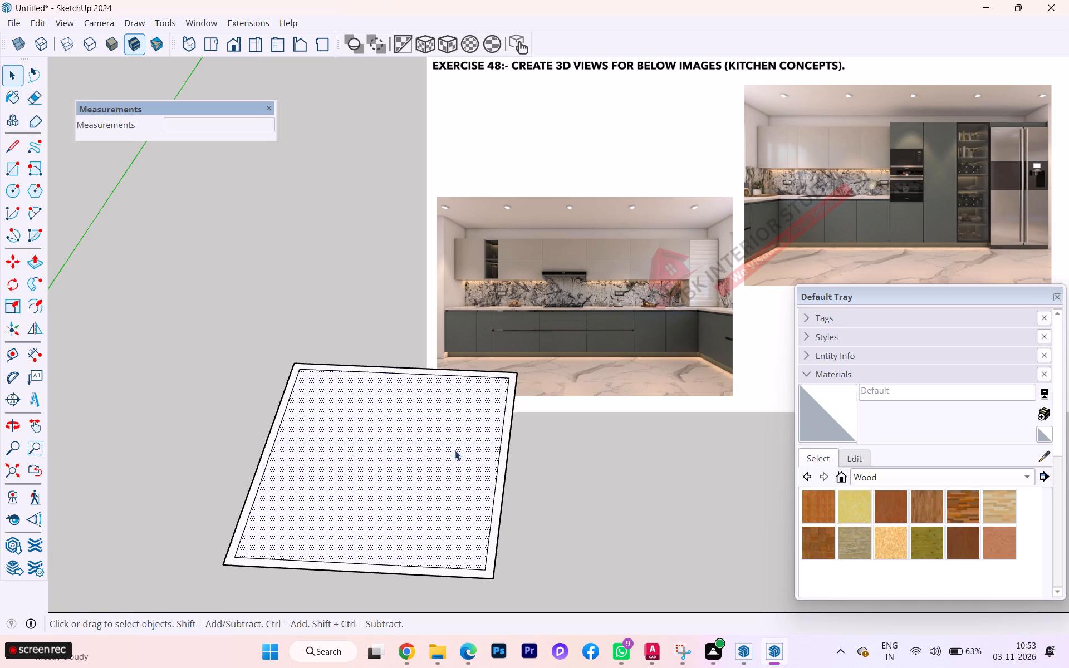
{"action": "left_click", "coordinate": [424, 475]}
{"action": "key", "text": "Delete"}
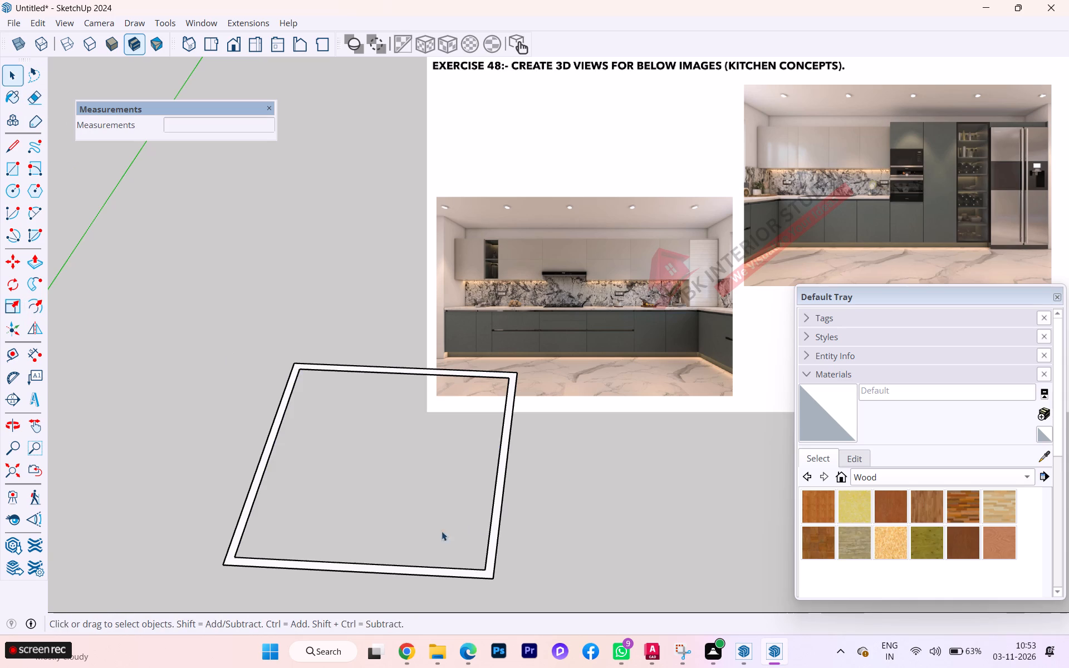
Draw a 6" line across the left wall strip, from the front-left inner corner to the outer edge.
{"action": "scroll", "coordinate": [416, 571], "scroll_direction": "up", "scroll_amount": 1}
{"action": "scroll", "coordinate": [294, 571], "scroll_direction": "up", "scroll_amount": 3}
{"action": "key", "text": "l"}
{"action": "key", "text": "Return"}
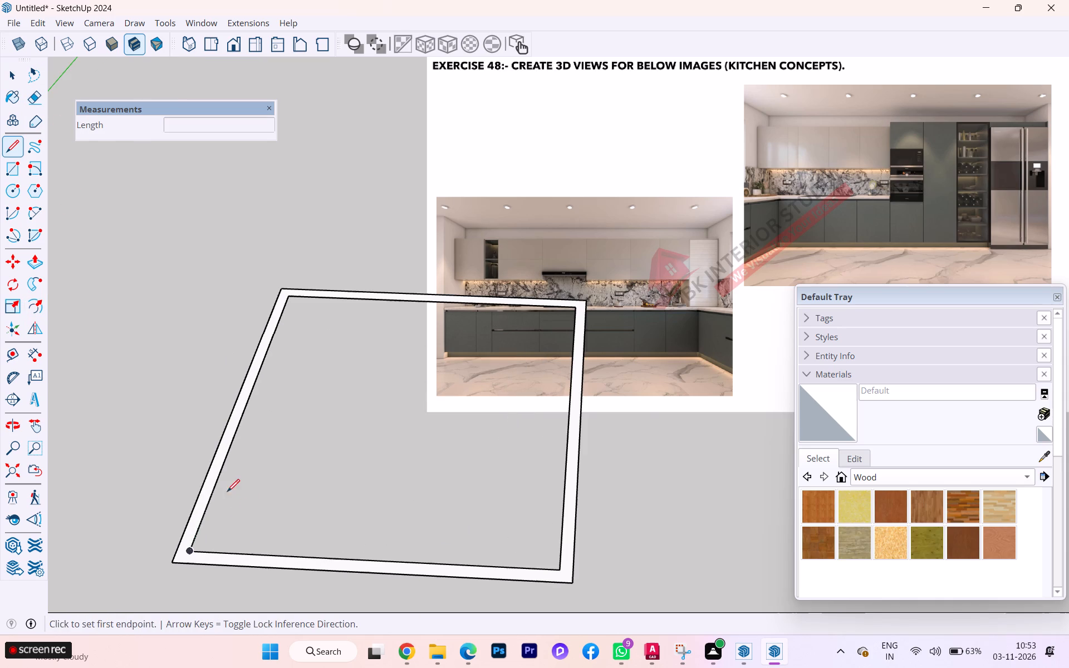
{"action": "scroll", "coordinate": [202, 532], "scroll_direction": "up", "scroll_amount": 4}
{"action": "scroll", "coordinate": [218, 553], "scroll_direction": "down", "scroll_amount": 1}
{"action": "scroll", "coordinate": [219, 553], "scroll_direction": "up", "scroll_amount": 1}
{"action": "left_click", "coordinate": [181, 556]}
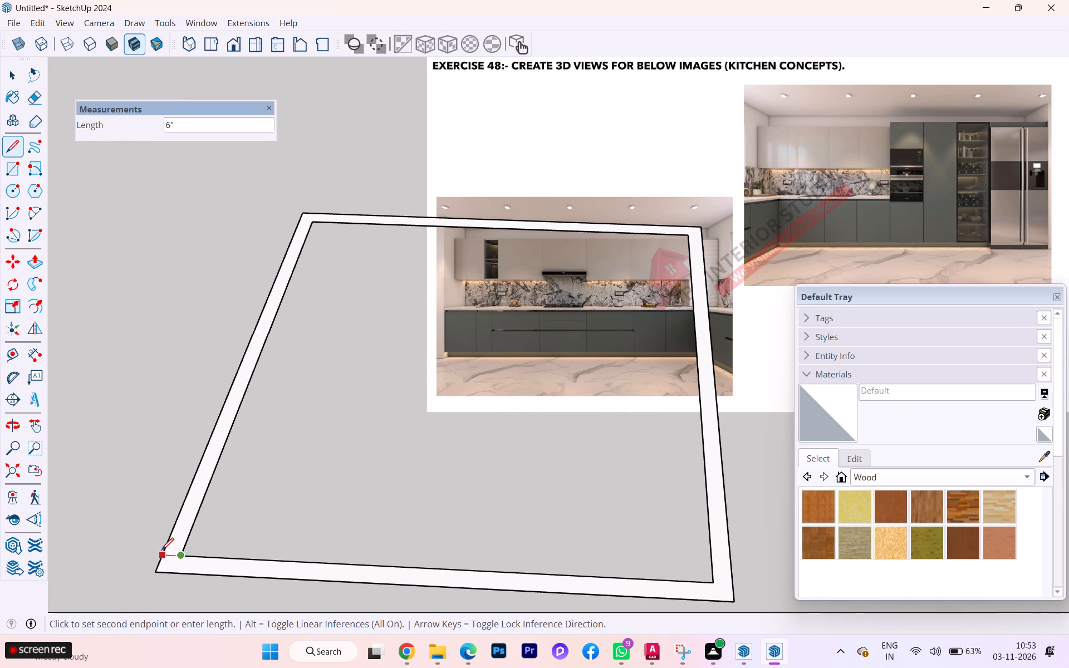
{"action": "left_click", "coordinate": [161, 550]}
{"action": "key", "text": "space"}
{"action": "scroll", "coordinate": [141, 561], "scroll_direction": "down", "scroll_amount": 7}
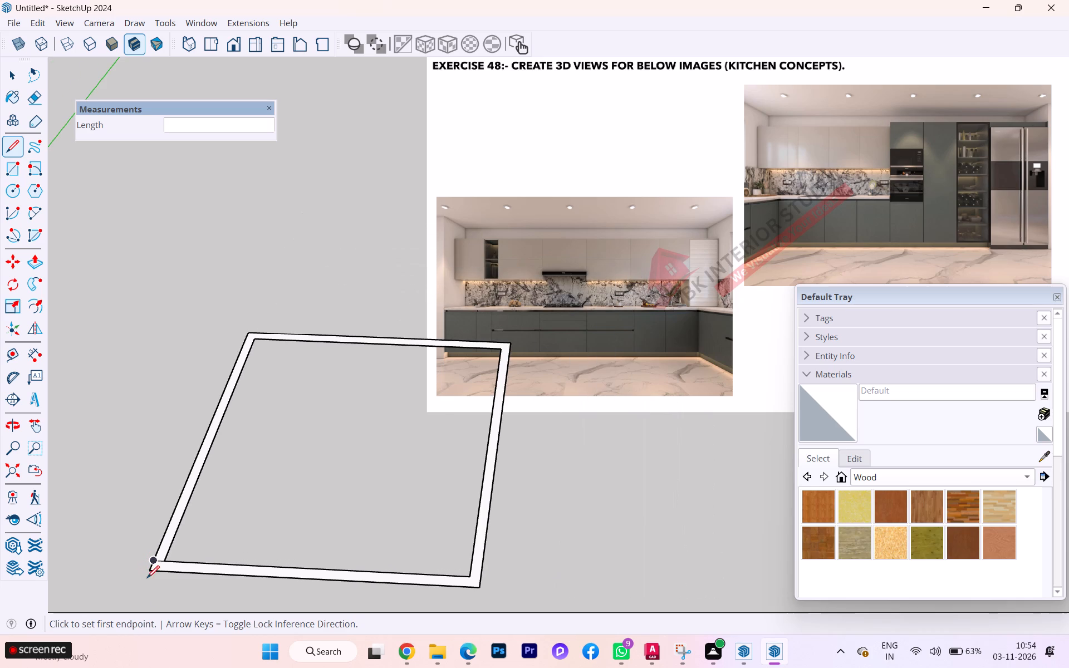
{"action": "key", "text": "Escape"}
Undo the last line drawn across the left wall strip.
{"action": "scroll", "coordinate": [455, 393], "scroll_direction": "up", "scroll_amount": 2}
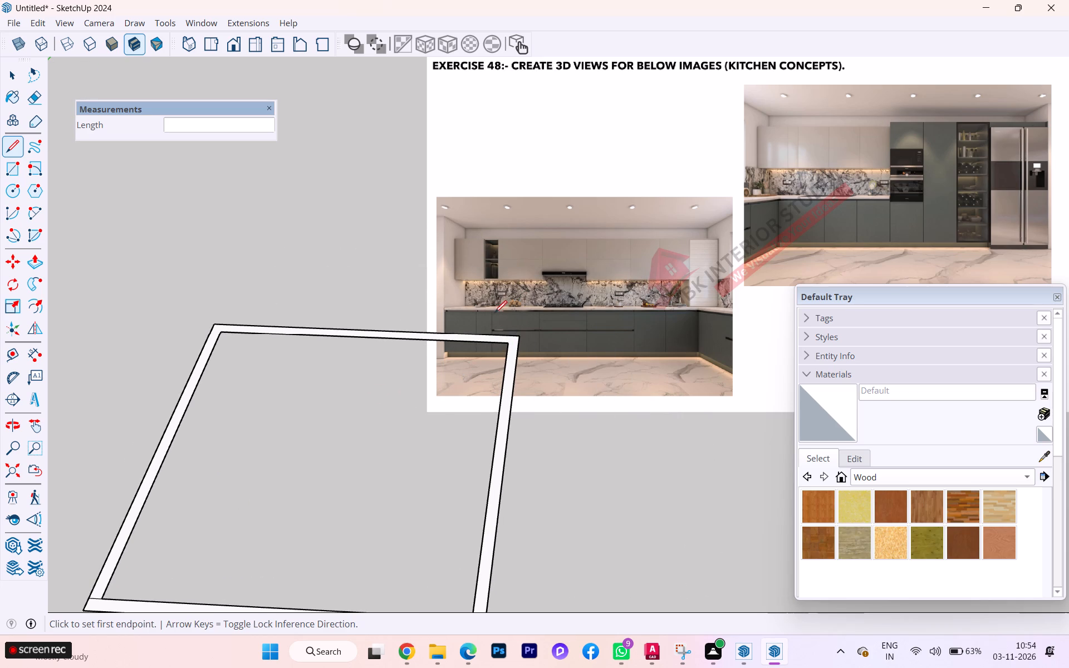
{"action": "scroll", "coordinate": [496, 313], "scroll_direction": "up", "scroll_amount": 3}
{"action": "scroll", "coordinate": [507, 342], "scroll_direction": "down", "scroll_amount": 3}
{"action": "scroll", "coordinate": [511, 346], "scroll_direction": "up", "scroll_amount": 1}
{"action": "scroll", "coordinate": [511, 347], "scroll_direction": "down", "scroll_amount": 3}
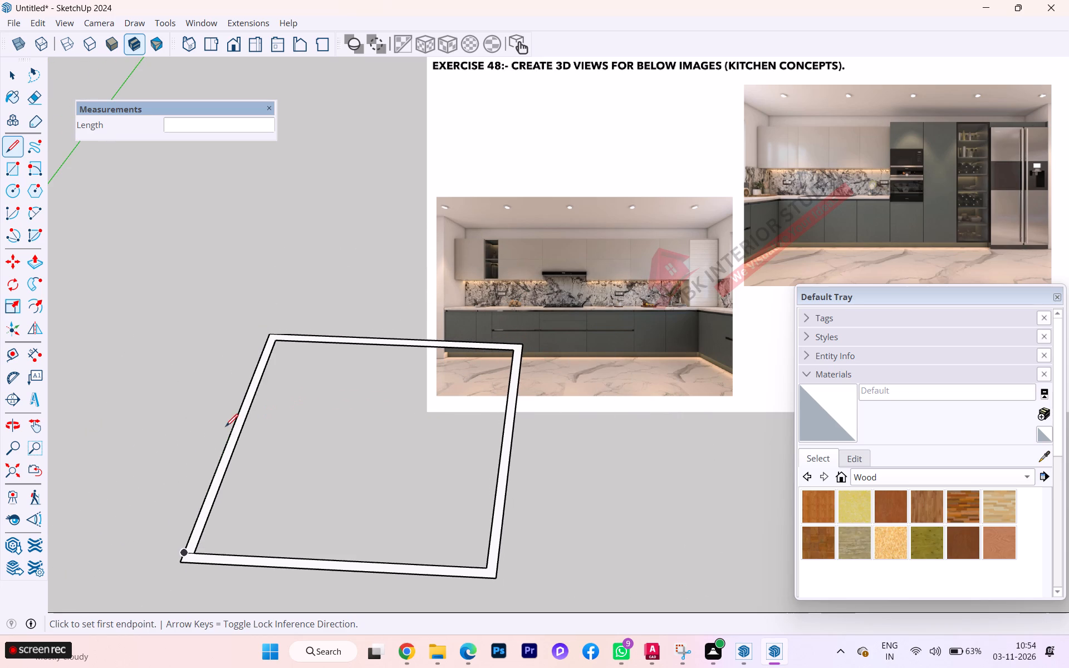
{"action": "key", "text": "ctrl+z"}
Draw a line across the front wall strip, from the front-left inner corner to the outer front edge.
{"action": "scroll", "coordinate": [249, 574], "scroll_direction": "up", "scroll_amount": 2}
{"action": "scroll", "coordinate": [247, 574], "scroll_direction": "down", "scroll_amount": 1}
{"action": "scroll", "coordinate": [245, 574], "scroll_direction": "up", "scroll_amount": 6}
{"action": "left_click", "coordinate": [179, 547]}
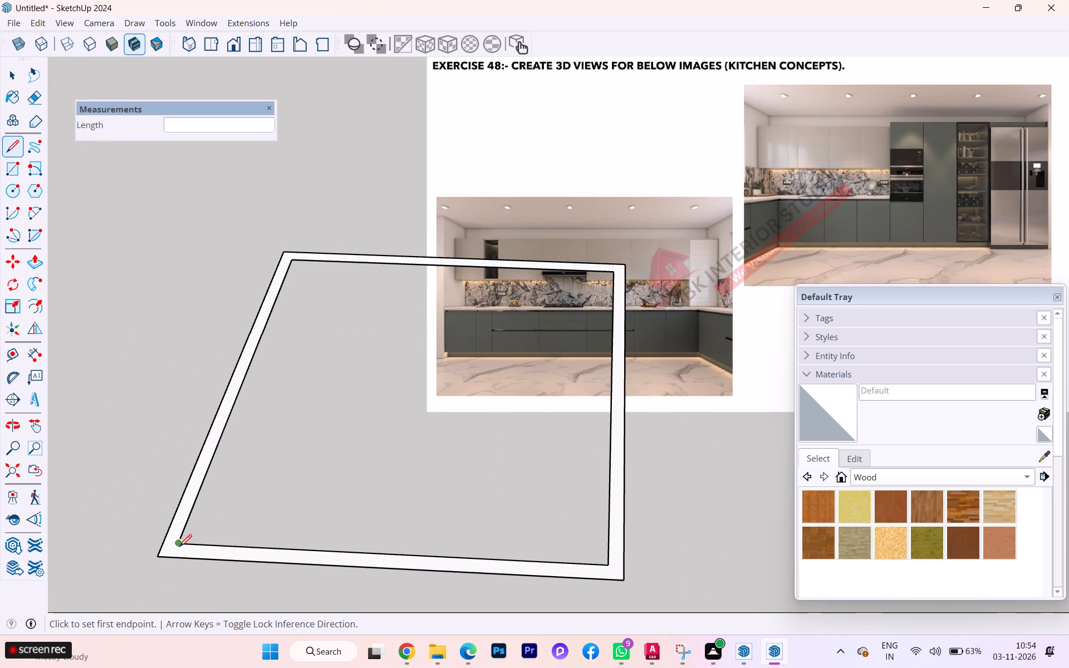
{"action": "left_click", "coordinate": [178, 557]}
{"action": "key", "text": "space"}
{"action": "scroll", "coordinate": [313, 474], "scroll_direction": "down", "scroll_amount": 5}
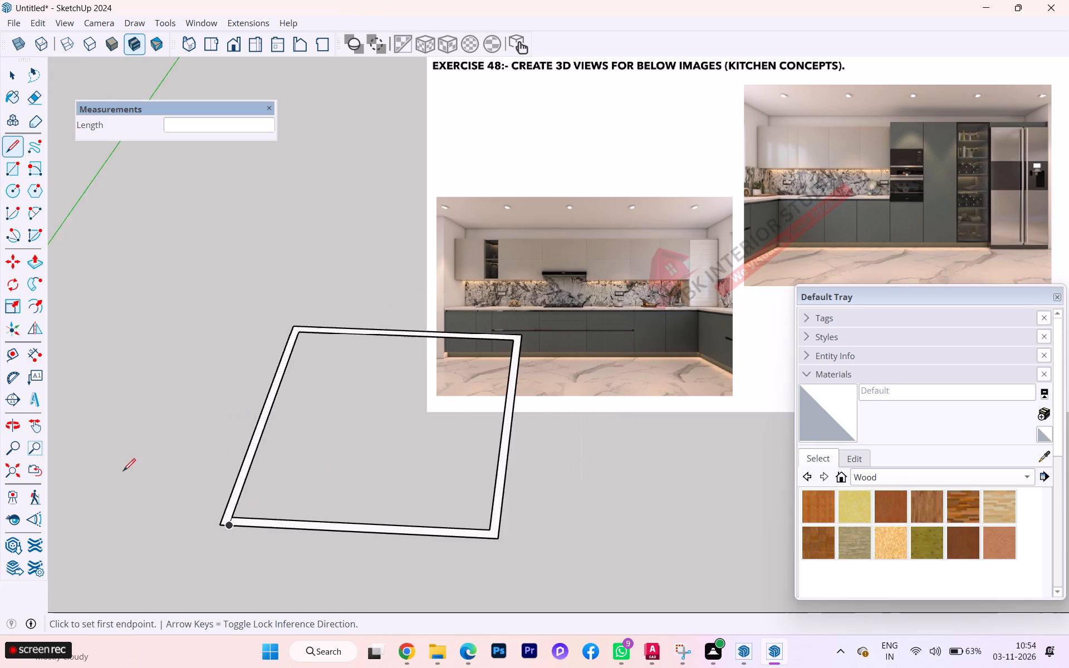
Draw a 6" line across the right wall strip, from the back-right inner corner to the outer edge.
{"action": "scroll", "coordinate": [123, 471], "scroll_direction": "down", "scroll_amount": 3}
{"action": "scroll", "coordinate": [482, 331], "scroll_direction": "up", "scroll_amount": 3}
{"action": "scroll", "coordinate": [479, 342], "scroll_direction": "down", "scroll_amount": 1}
{"action": "scroll", "coordinate": [478, 347], "scroll_direction": "up", "scroll_amount": 4}
{"action": "scroll", "coordinate": [478, 352], "scroll_direction": "down", "scroll_amount": 1}
{"action": "scroll", "coordinate": [478, 352], "scroll_direction": "up", "scroll_amount": 15}
{"action": "left_click", "coordinate": [473, 369]}
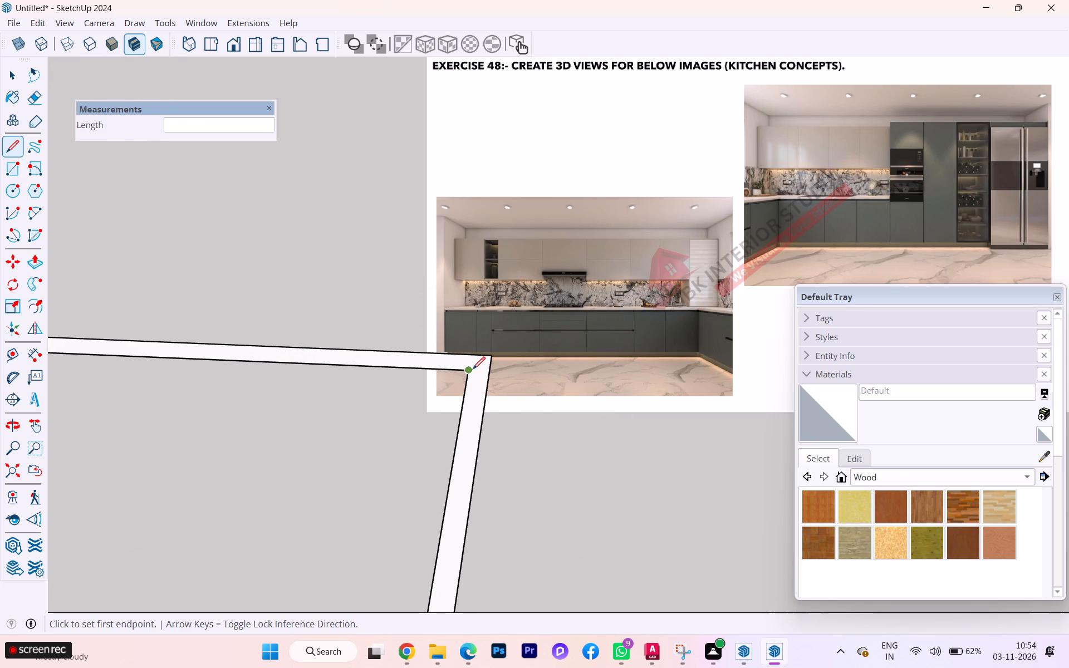
{"action": "left_click", "coordinate": [491, 372]}
{"action": "key", "text": "space"}
{"action": "scroll", "coordinate": [489, 371], "scroll_direction": "down", "scroll_amount": 3}
{"action": "scroll", "coordinate": [488, 374], "scroll_direction": "up", "scroll_amount": 3}
{"action": "scroll", "coordinate": [488, 374], "scroll_direction": "down", "scroll_amount": 1}
{"action": "scroll", "coordinate": [488, 374], "scroll_direction": "up", "scroll_amount": 2}
{"action": "scroll", "coordinate": [488, 374], "scroll_direction": "down", "scroll_amount": 4}
{"action": "scroll", "coordinate": [497, 404], "scroll_direction": "up", "scroll_amount": 2}
{"action": "scroll", "coordinate": [499, 409], "scroll_direction": "down", "scroll_amount": 3}
{"action": "scroll", "coordinate": [438, 465], "scroll_direction": "down", "scroll_amount": 3}
{"action": "scroll", "coordinate": [431, 465], "scroll_direction": "up", "scroll_amount": 3}
{"action": "scroll", "coordinate": [430, 464], "scroll_direction": "down", "scroll_amount": 3}
{"action": "key", "text": "Escape"}
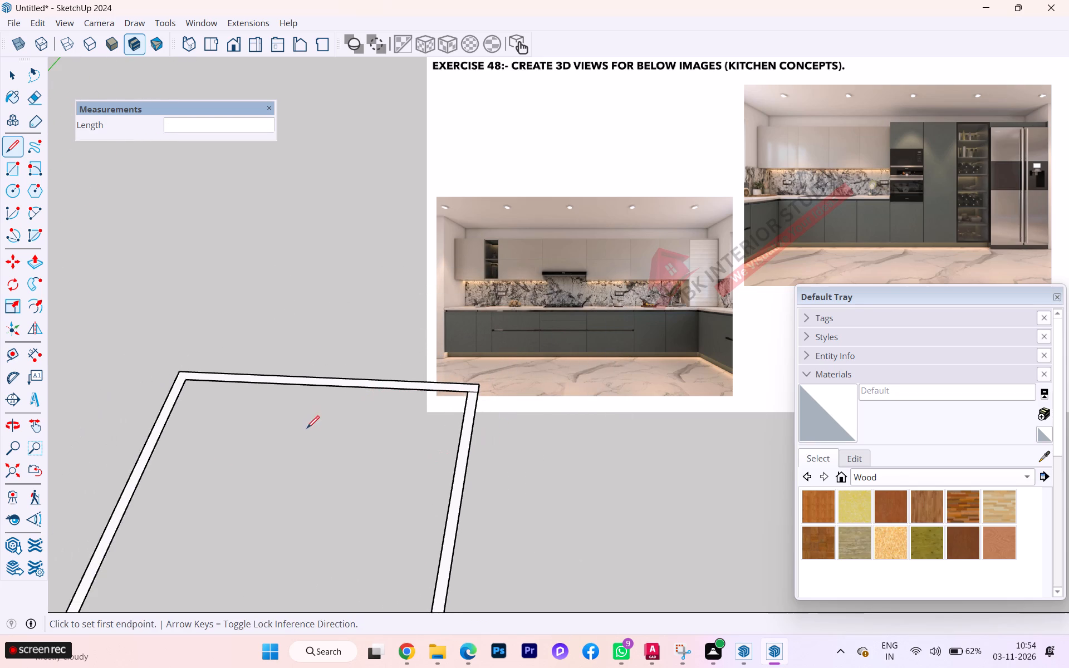
Erase the edges of the right and front wall strips, leaving only the L-shaped left and back walls.
{"action": "key", "text": "e"}
{"action": "left_click_drag", "start_coordinate": [513, 518], "coordinate": [498, 518]}
{"action": "left_click_drag", "start_coordinate": [443, 485], "coordinate": [453, 484]}
{"action": "left_click", "coordinate": [462, 482]}
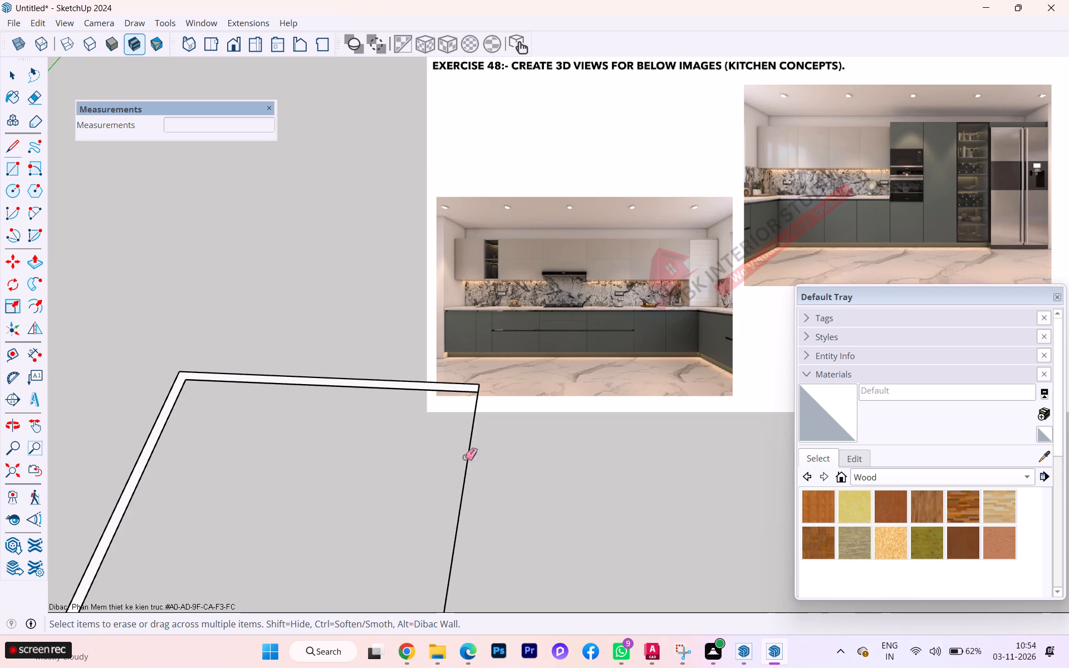
{"action": "left_click", "coordinate": [468, 471]}
{"action": "scroll", "coordinate": [384, 346], "scroll_direction": "down", "scroll_amount": 3}
{"action": "scroll", "coordinate": [384, 346], "scroll_direction": "up", "scroll_amount": 1}
{"action": "scroll", "coordinate": [385, 346], "scroll_direction": "down", "scroll_amount": 2}
{"action": "scroll", "coordinate": [386, 346], "scroll_direction": "up", "scroll_amount": 3}
{"action": "scroll", "coordinate": [430, 378], "scroll_direction": "down", "scroll_amount": 1}
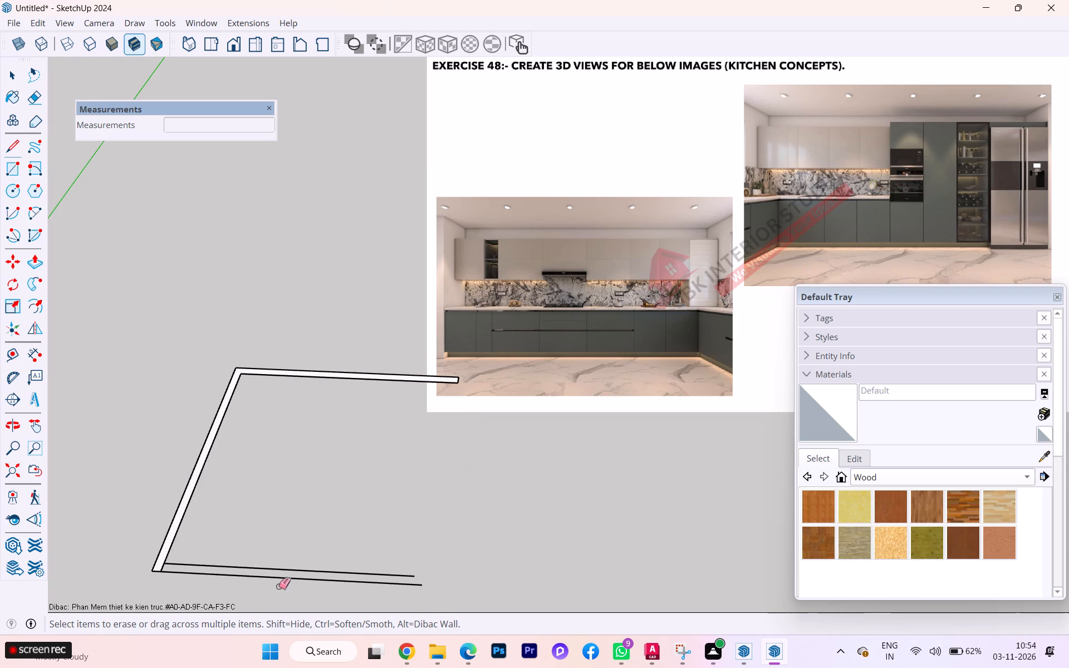
{"action": "left_click_drag", "start_coordinate": [286, 590], "coordinate": [299, 560]}
{"action": "scroll", "coordinate": [361, 488], "scroll_direction": "down", "scroll_amount": 4}
{"action": "scroll", "coordinate": [312, 492], "scroll_direction": "down", "scroll_amount": 3}
{"action": "key", "text": "space"}
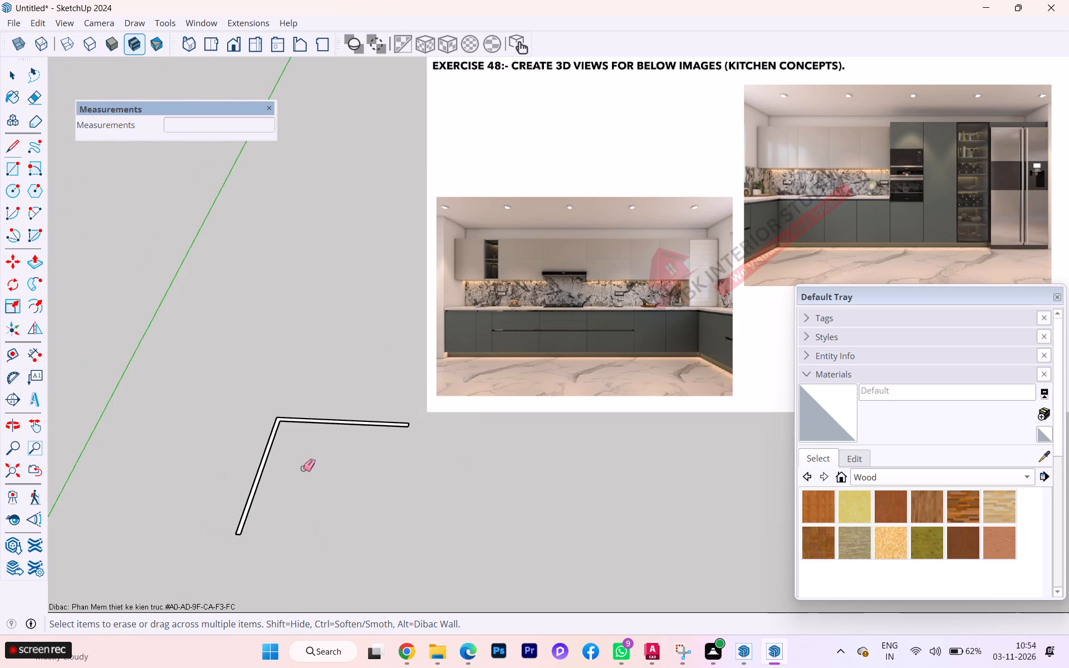
Extrude the L-shaped wall strip upward to a height of 10' with Push/Pull.
{"action": "scroll", "coordinate": [269, 453], "scroll_direction": "up", "scroll_amount": 8}
{"action": "left_click", "coordinate": [16, 73]}
{"action": "scroll", "coordinate": [320, 488], "scroll_direction": "down", "scroll_amount": 2}
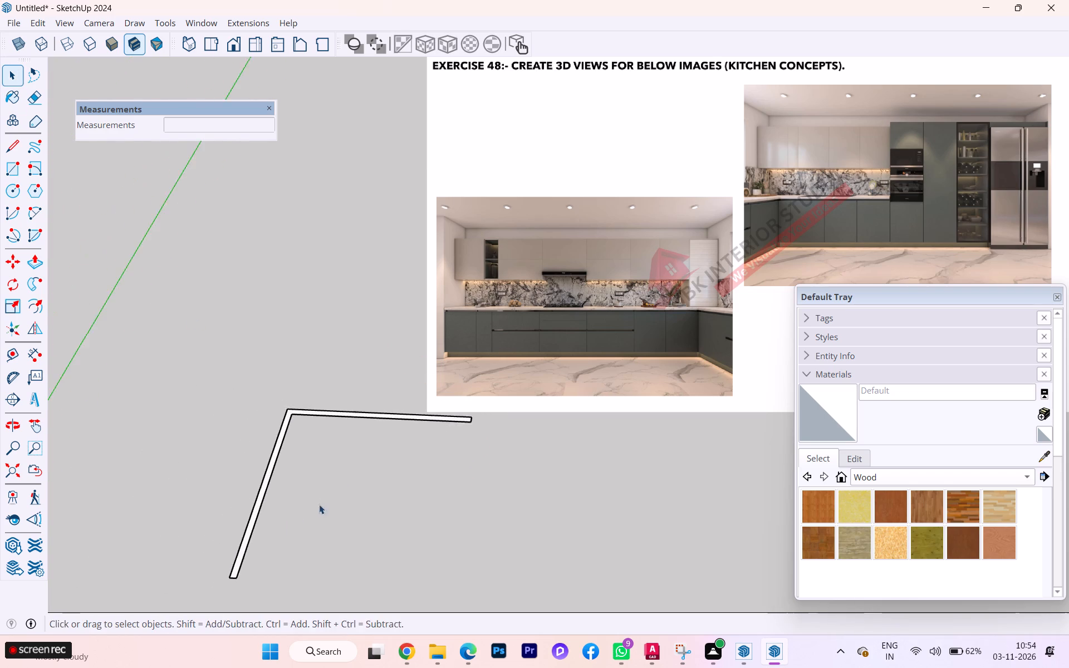
{"action": "middle_click_drag", "start_coordinate": [319, 504], "coordinate": [202, 388]}
{"action": "scroll", "coordinate": [342, 387], "scroll_direction": "up", "scroll_amount": 1}
{"action": "scroll", "coordinate": [342, 386], "scroll_direction": "down", "scroll_amount": 4}
{"action": "scroll", "coordinate": [345, 384], "scroll_direction": "up", "scroll_amount": 6}
{"action": "scroll", "coordinate": [437, 391], "scroll_direction": "up", "scroll_amount": 1}
{"action": "scroll", "coordinate": [437, 391], "scroll_direction": "down", "scroll_amount": 1}
{"action": "scroll", "coordinate": [437, 391], "scroll_direction": "up", "scroll_amount": 2}
{"action": "scroll", "coordinate": [440, 395], "scroll_direction": "down", "scroll_amount": 3}
{"action": "scroll", "coordinate": [447, 403], "scroll_direction": "up", "scroll_amount": 3}
{"action": "scroll", "coordinate": [597, 477], "scroll_direction": "down", "scroll_amount": 5}
{"action": "scroll", "coordinate": [610, 500], "scroll_direction": "up", "scroll_amount": 3}
{"action": "scroll", "coordinate": [611, 501], "scroll_direction": "down", "scroll_amount": 1}
{"action": "middle_click_drag", "start_coordinate": [615, 505], "coordinate": [571, 641]}
{"action": "key", "text": "p"}
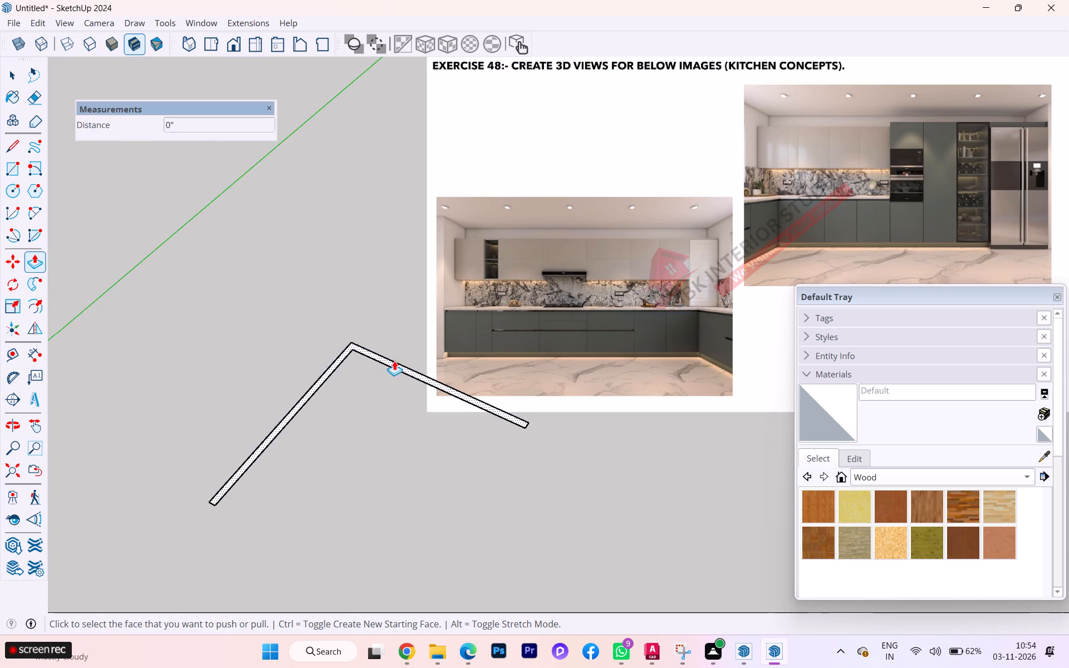
{"action": "scroll", "coordinate": [404, 360], "scroll_direction": "up", "scroll_amount": 1}
{"action": "left_click", "coordinate": [408, 370]}
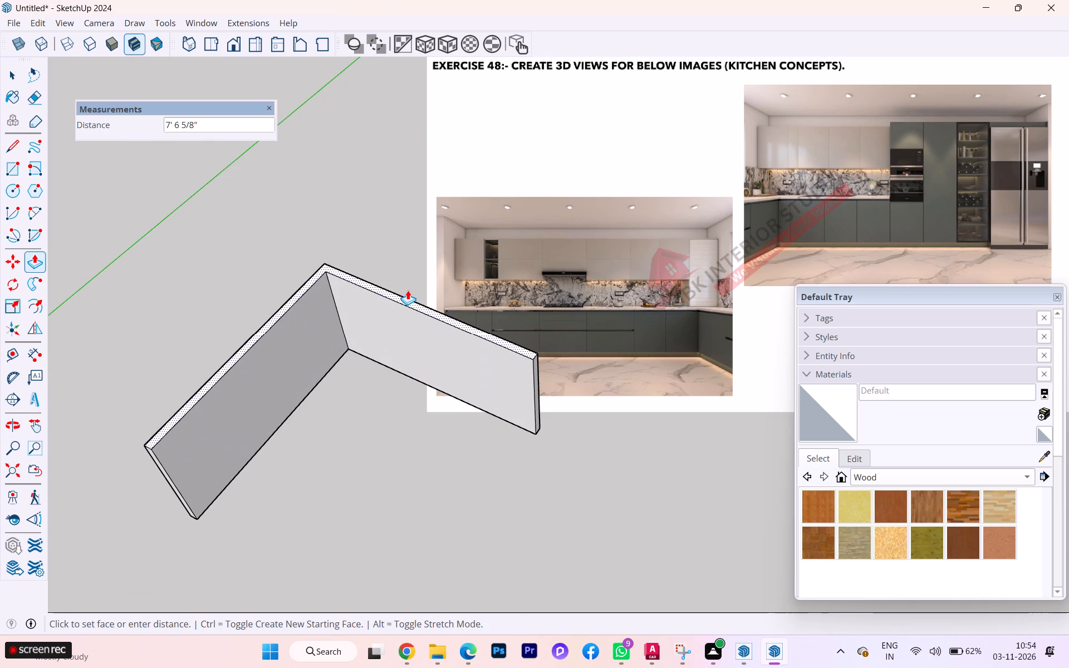
{"action": "type", "text": "10'"}
{"action": "key", "text": "Return"}
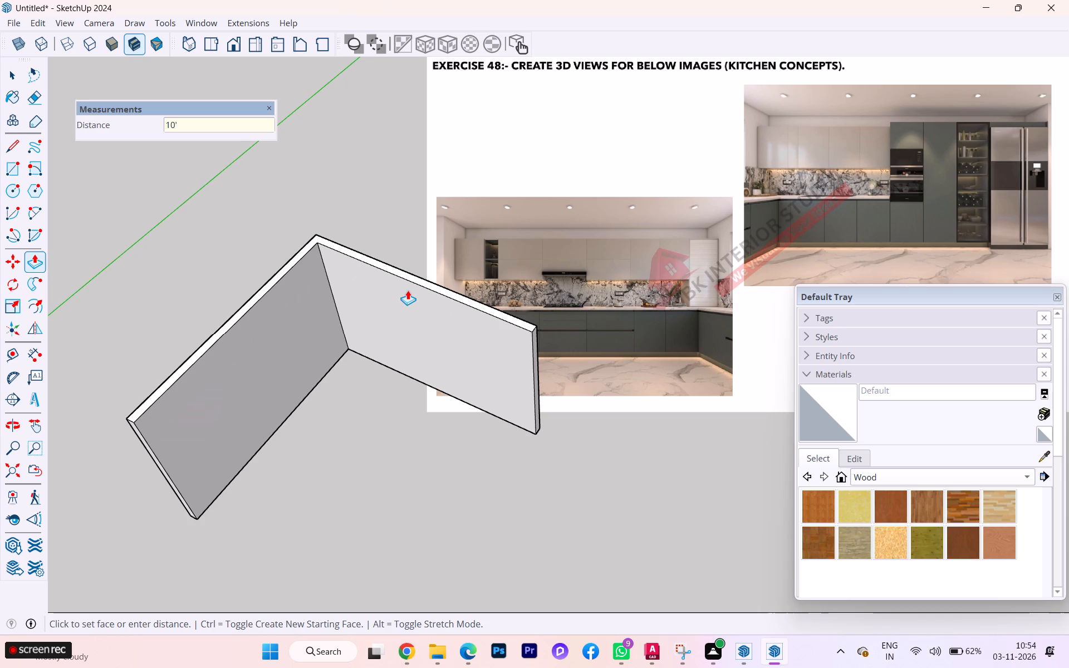
Select all connected geometry of the L-shaped walls and make it a group.
{"action": "left_click", "coordinate": [18, 72]}
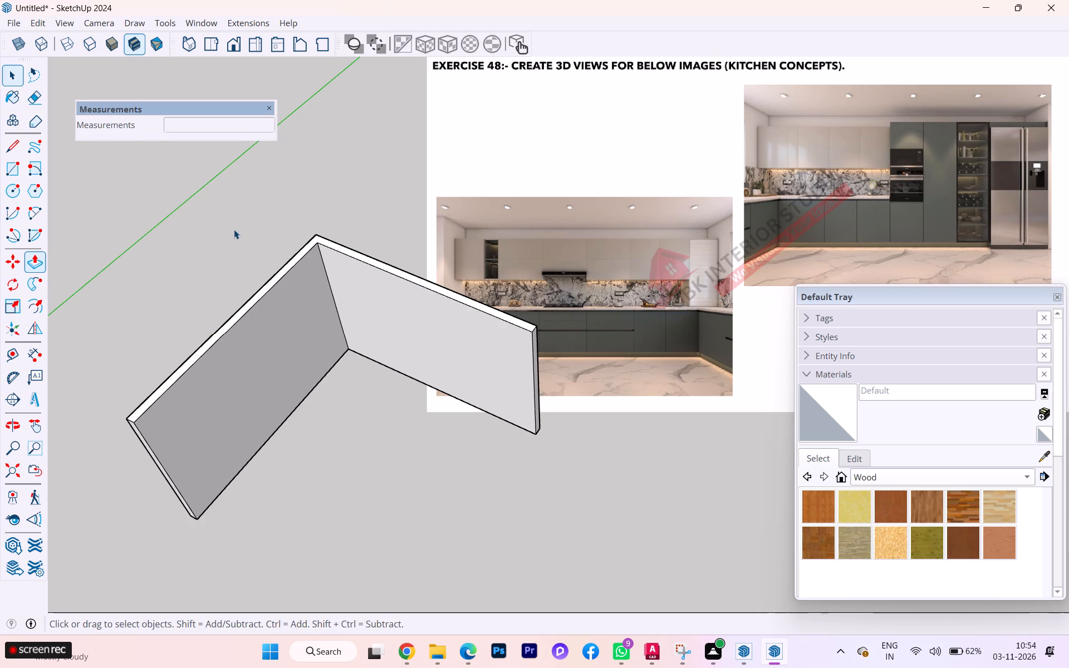
{"action": "left_click", "coordinate": [249, 293]}
{"action": "triple_click", "coordinate": [256, 307]}
{"action": "left_click", "coordinate": [254, 307]}
{"action": "right_click", "coordinate": [254, 307]}
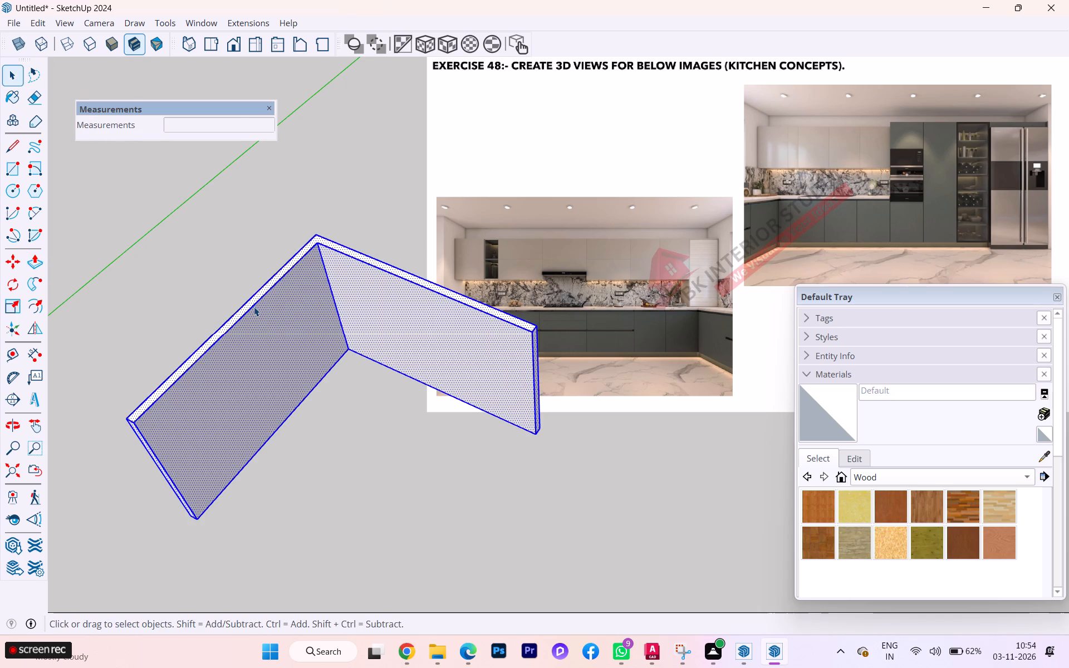
{"action": "left_click_drag", "start_coordinate": [346, 200], "coordinate": [347, 200]}
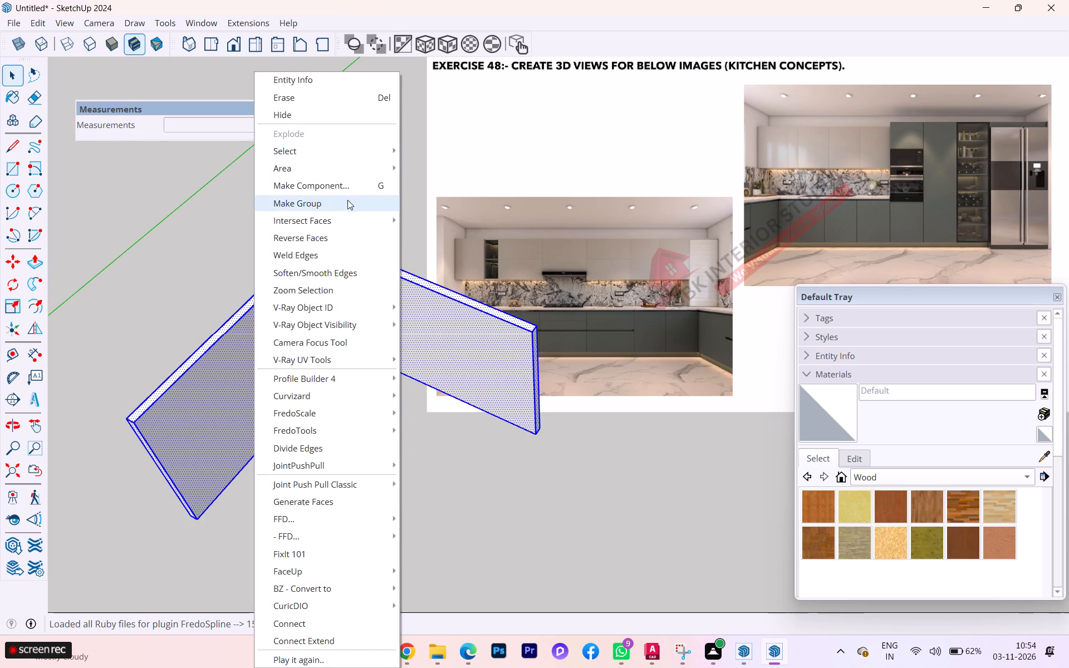
{"action": "left_click_drag", "start_coordinate": [347, 200], "coordinate": [355, 198]}
Add a new tag named "wall 1".
{"action": "scroll", "coordinate": [414, 440], "scroll_direction": "down", "scroll_amount": 3}
{"action": "middle_click_drag", "start_coordinate": [380, 459], "coordinate": [457, 354]}
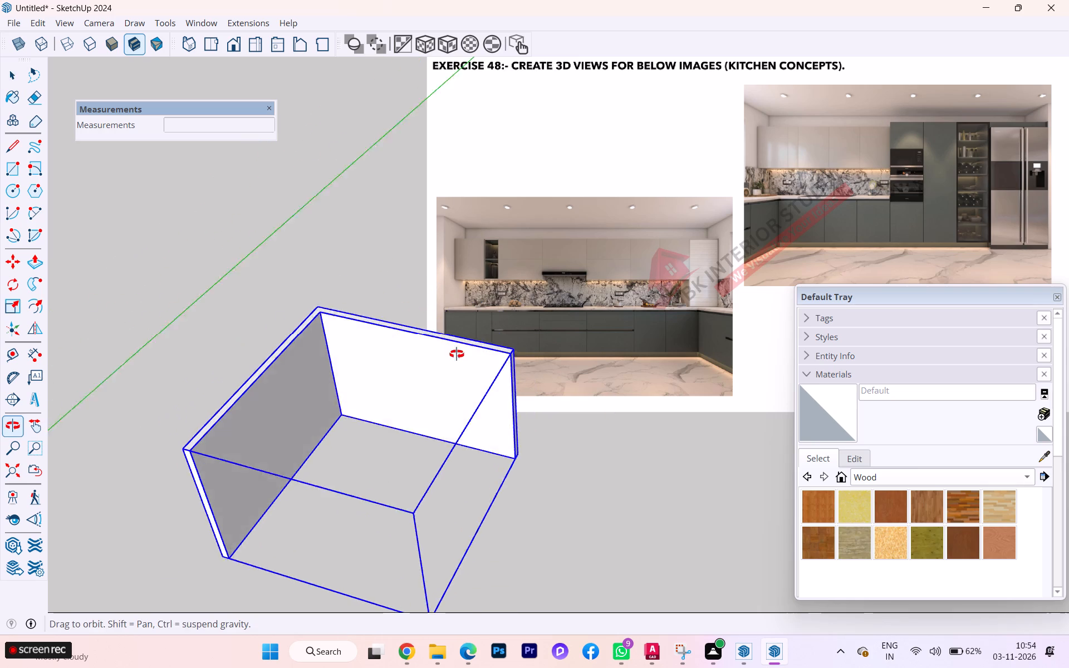
{"action": "middle_click_drag", "start_coordinate": [457, 354], "coordinate": [471, 332]}
{"action": "scroll", "coordinate": [373, 518], "scroll_direction": "up", "scroll_amount": 5}
{"action": "left_click_drag", "start_coordinate": [864, 390], "coordinate": [856, 374]}
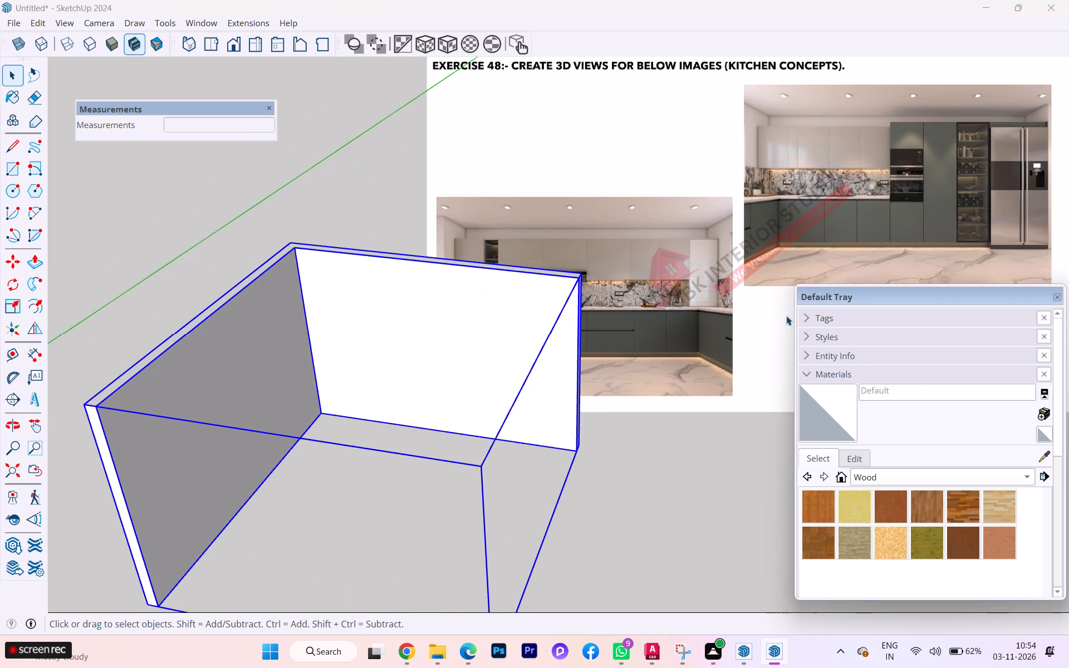
{"action": "left_click", "coordinate": [804, 312]}
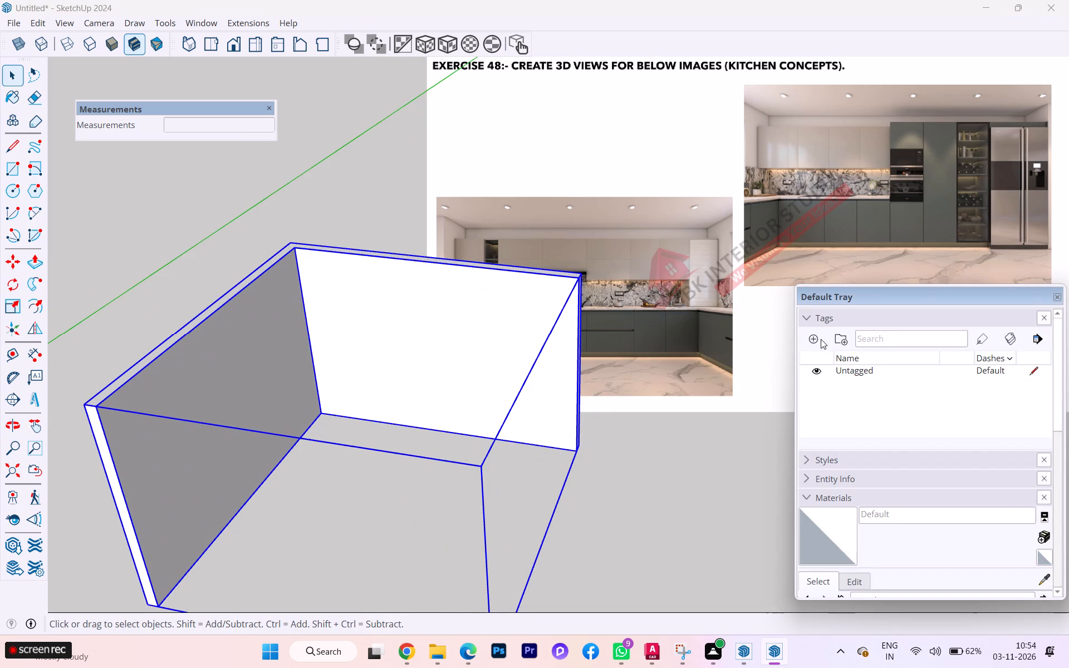
{"action": "left_click", "coordinate": [819, 335]}
{"action": "key", "text": "BackSpace"}
{"action": "key", "text": "BackSpace"}
{"action": "key", "text": "BackSpace"}
{"action": "key", "text": "BackSpace"}
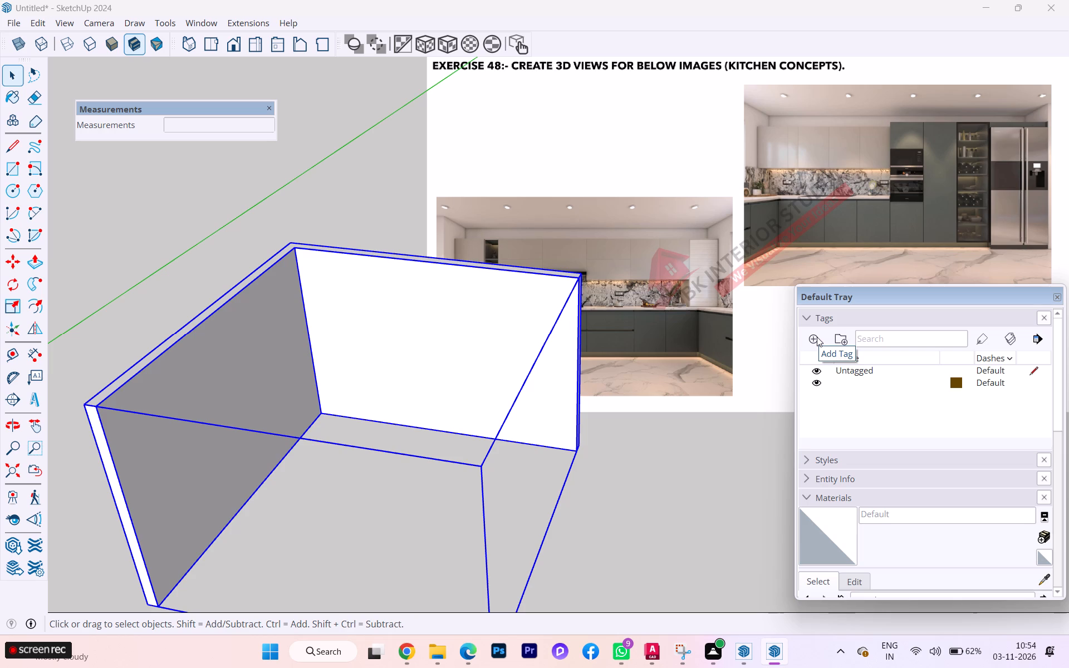
{"action": "type", "text": "wall"}
{"action": "key", "text": "space"}
{"action": "key", "text": "1"}
{"action": "key", "text": "Return"}
{"action": "key", "text": "Return"}
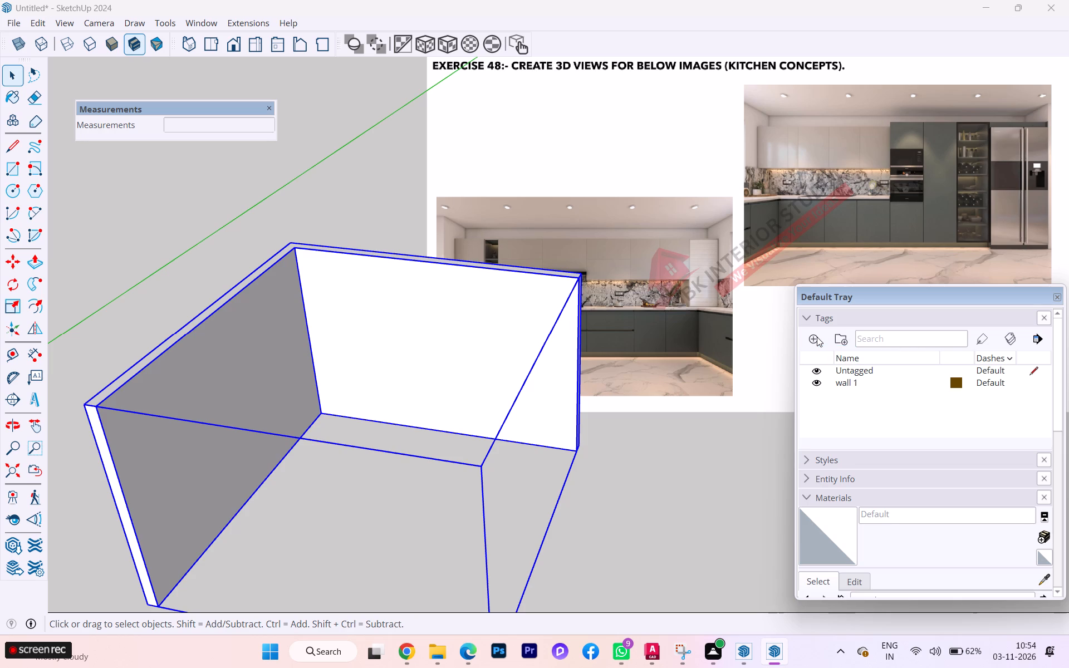
Add a second tag named "wall 2".
{"action": "scroll", "coordinate": [817, 337], "scroll_direction": "up", "scroll_amount": 1}
{"action": "left_click", "coordinate": [817, 343]}
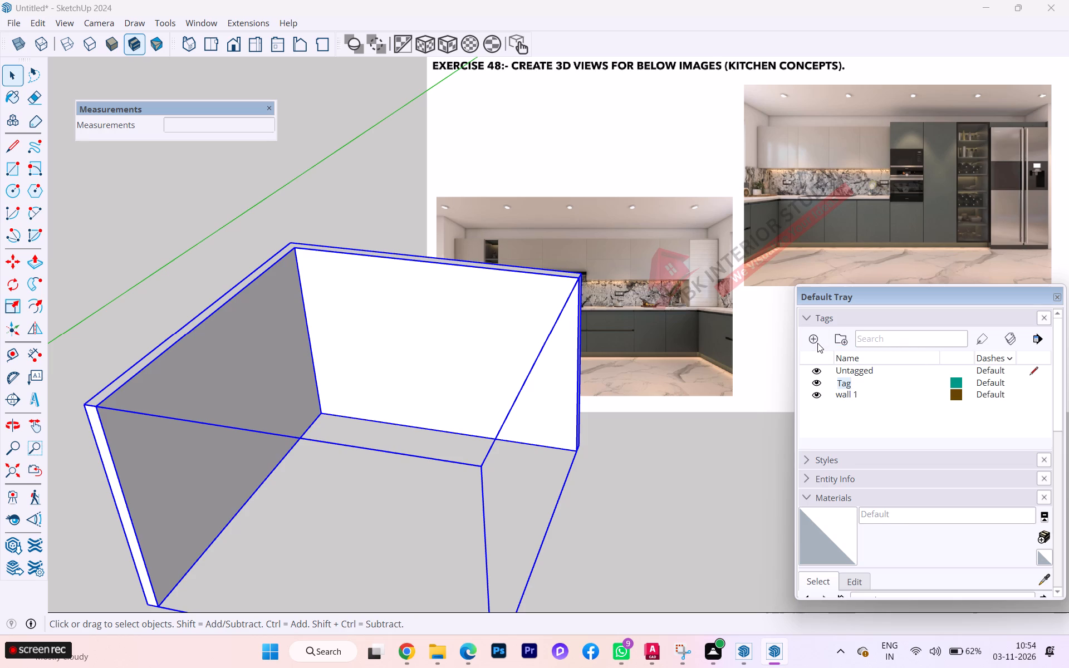
{"action": "key", "text": "BackSpace"}
{"action": "type", "text": "wall"}
{"action": "key", "text": "space"}
{"action": "key", "text": "0"}
{"action": "key", "text": "BackSpace"}
{"action": "key", "text": "2"}
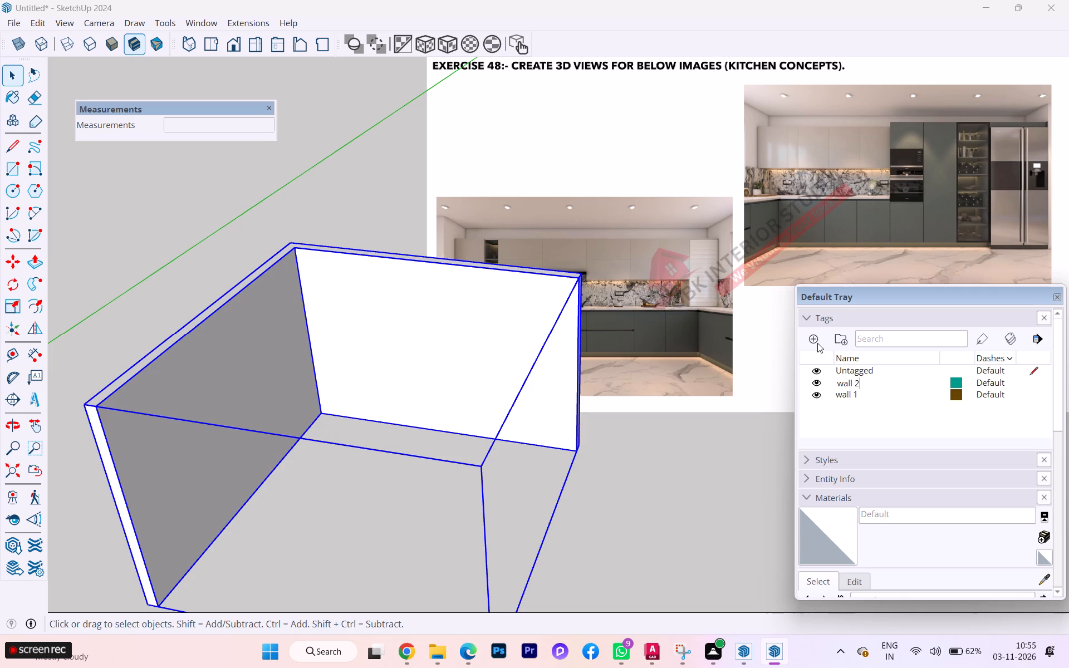
Add a tag named "floor".
{"action": "left_click", "coordinate": [818, 342]}
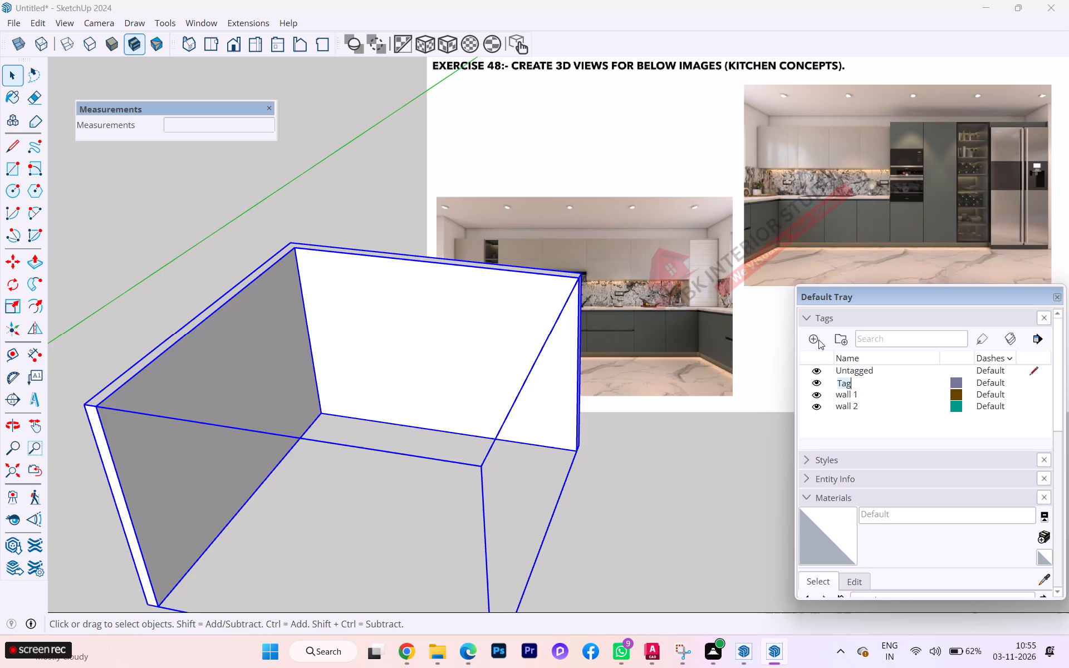
{"action": "key", "text": "BackSpace"}
{"action": "key", "text": "BackSpace"}
{"action": "key", "text": "BackSpace"}
{"action": "key", "text": "BackSpace"}
{"action": "type", "text": "floor"}
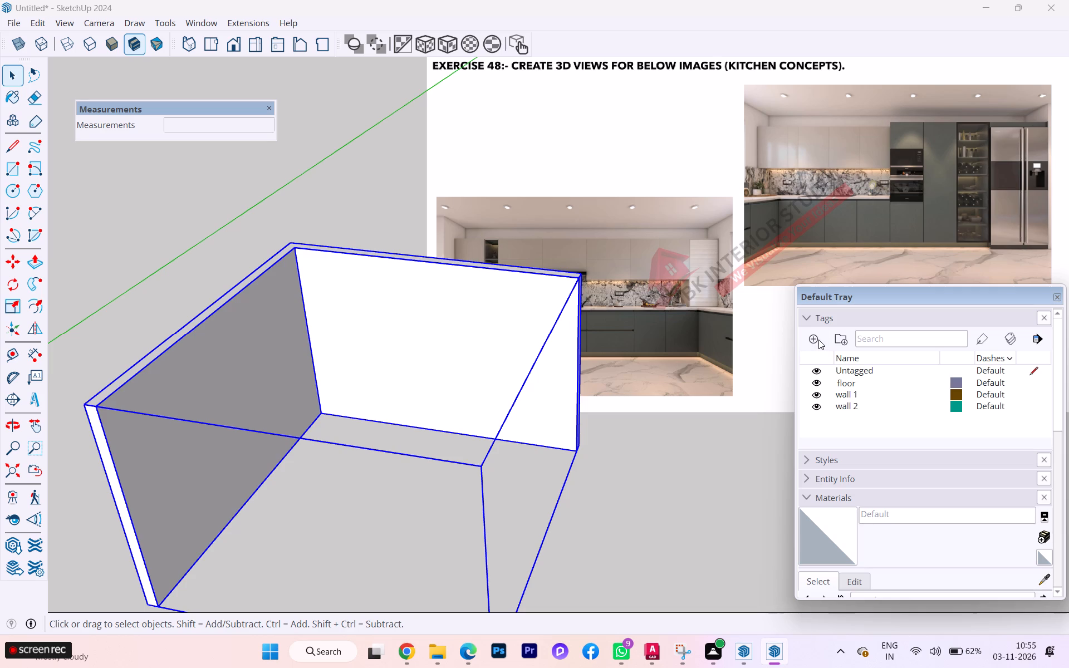
Add a tag named "slab".
{"action": "left_click", "coordinate": [817, 340]}
{"action": "key", "text": "BackSpace"}
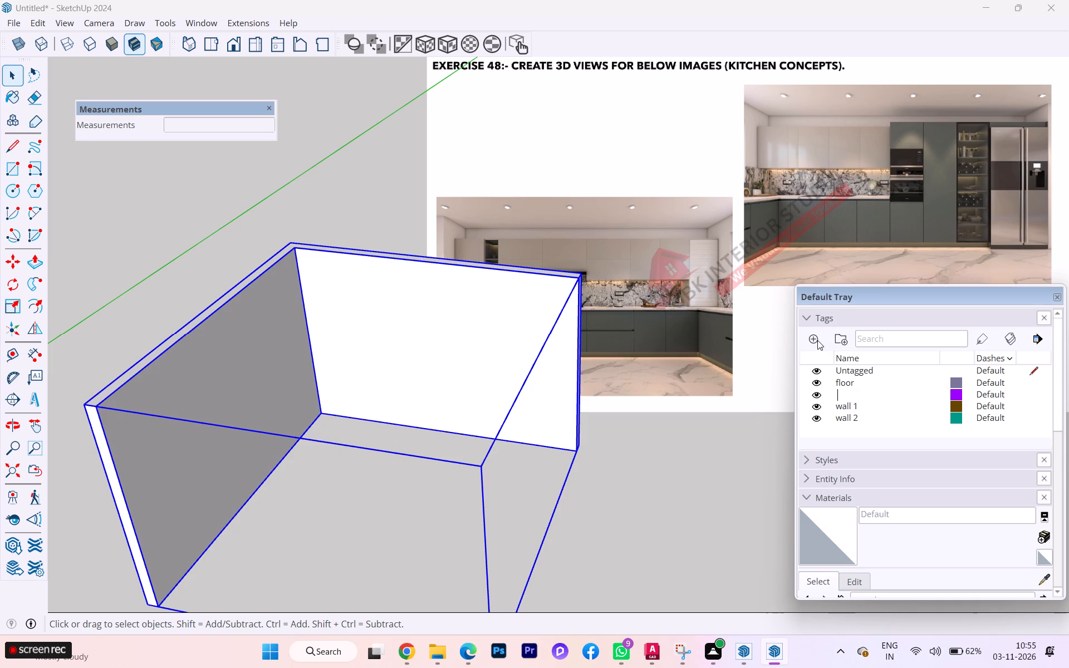
{"action": "type", "text": "slab"}
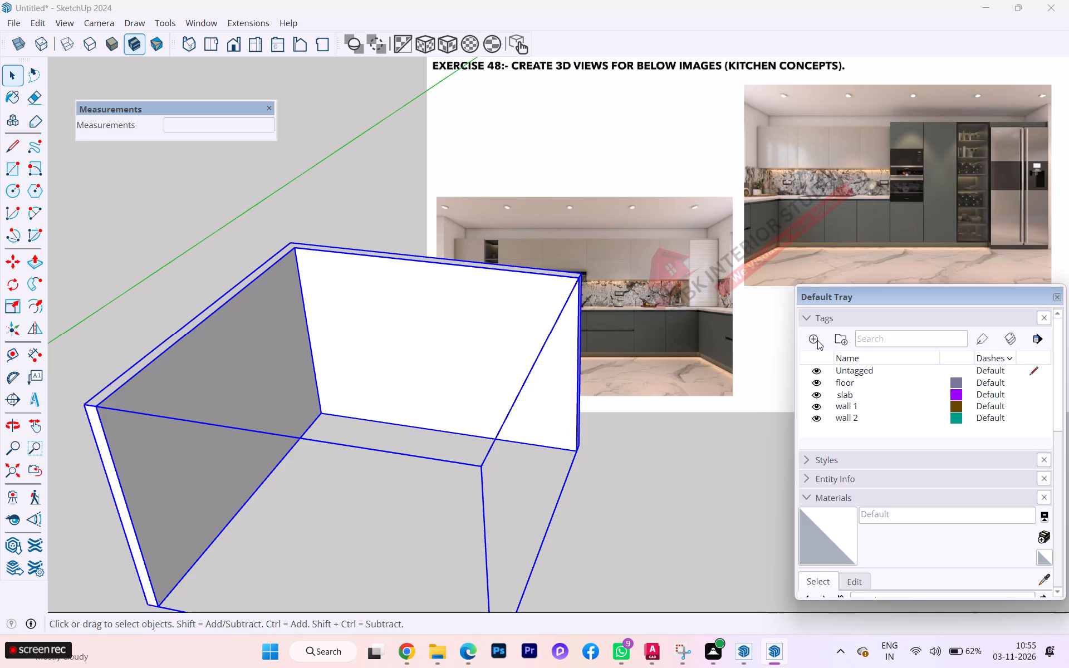
Add a fifth tag and clear its default name.
{"action": "left_click", "coordinate": [811, 336]}
{"action": "key", "text": "BackSpace"}
{"action": "key", "text": "BackSpace"}
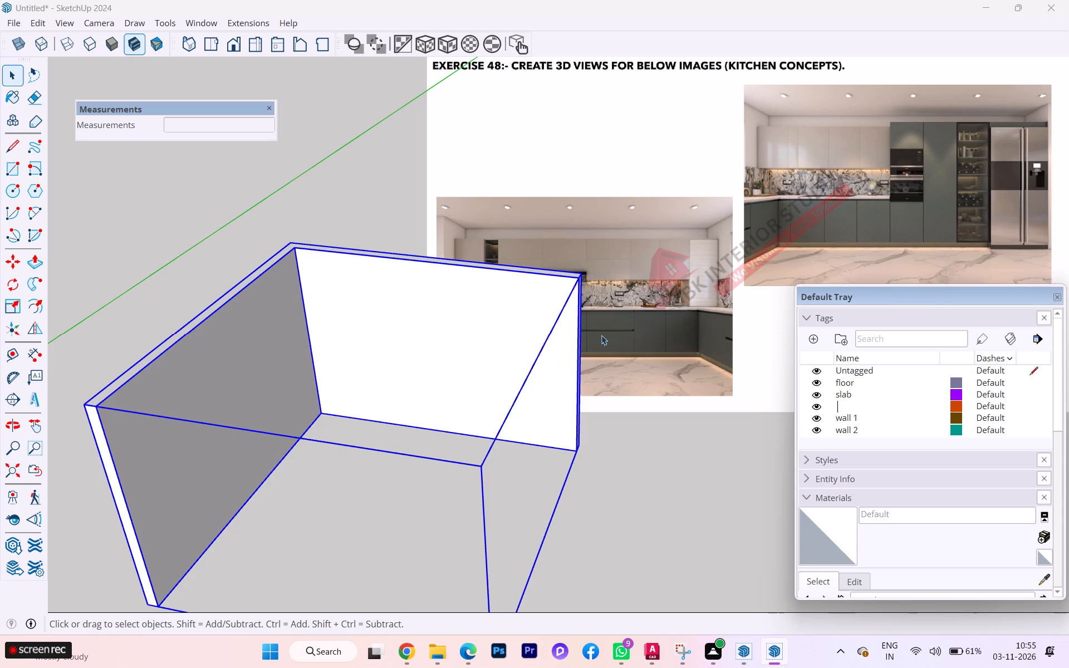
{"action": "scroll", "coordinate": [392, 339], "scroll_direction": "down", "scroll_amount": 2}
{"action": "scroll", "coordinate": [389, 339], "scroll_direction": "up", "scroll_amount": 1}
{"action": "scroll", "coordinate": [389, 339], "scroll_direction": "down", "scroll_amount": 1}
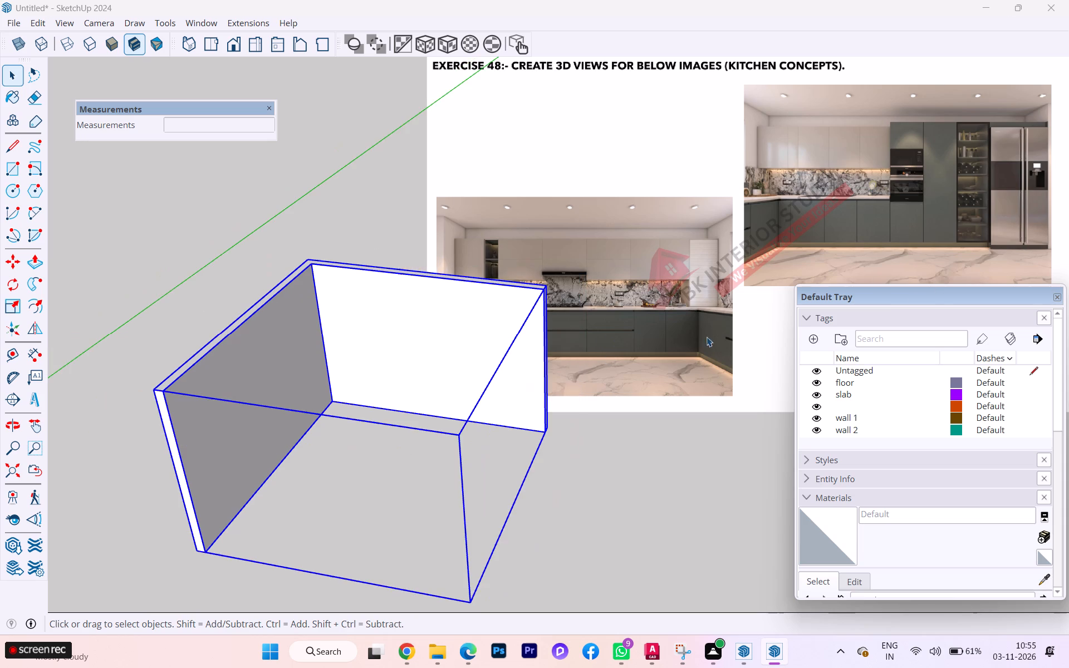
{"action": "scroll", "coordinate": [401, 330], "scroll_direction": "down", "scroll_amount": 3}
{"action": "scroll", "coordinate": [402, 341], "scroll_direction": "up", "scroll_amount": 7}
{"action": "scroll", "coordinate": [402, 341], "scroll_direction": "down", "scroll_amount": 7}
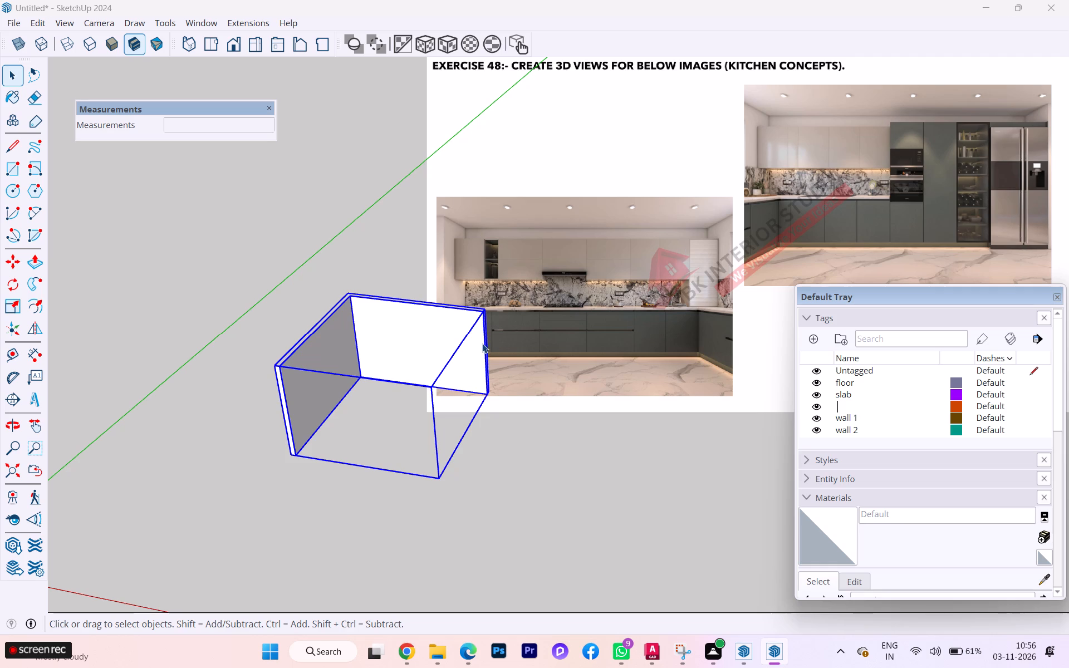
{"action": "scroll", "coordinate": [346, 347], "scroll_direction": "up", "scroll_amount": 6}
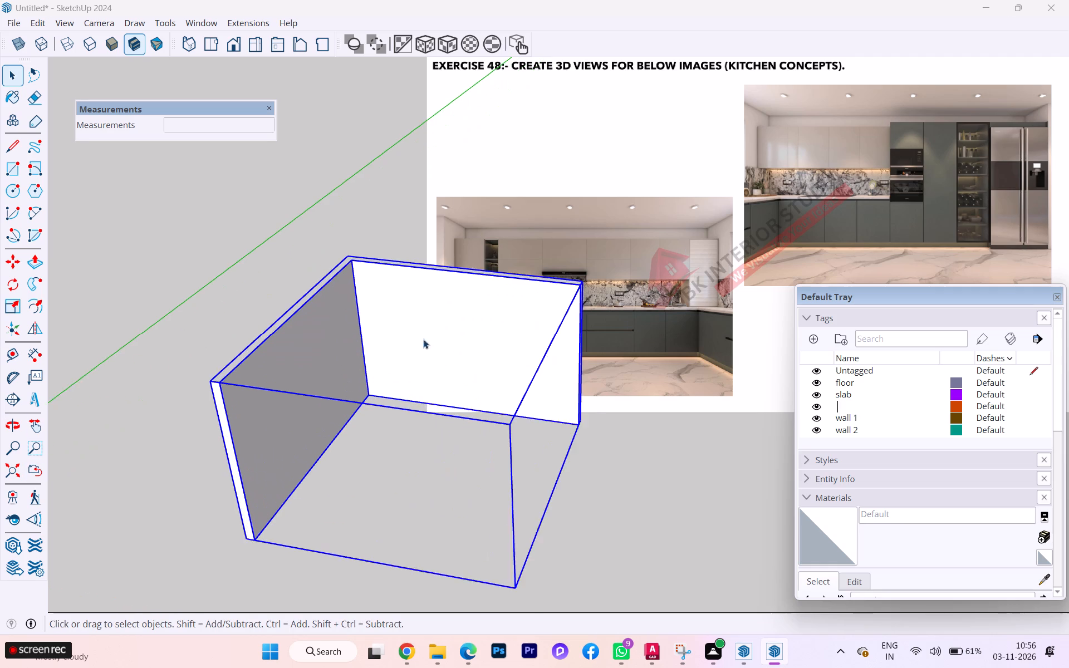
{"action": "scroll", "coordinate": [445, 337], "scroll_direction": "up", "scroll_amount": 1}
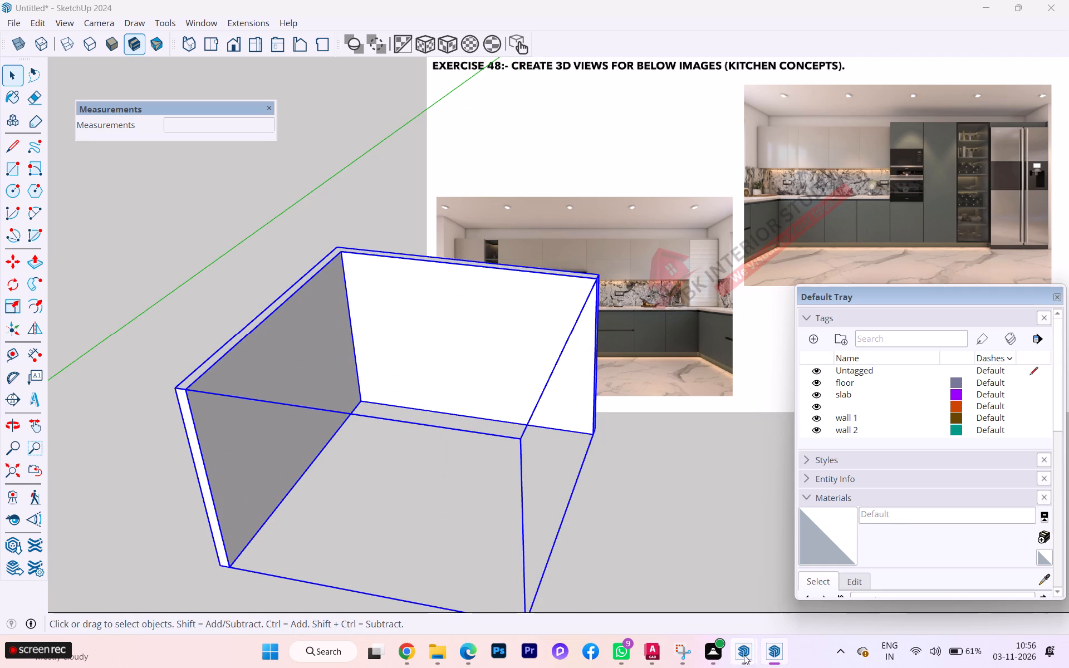
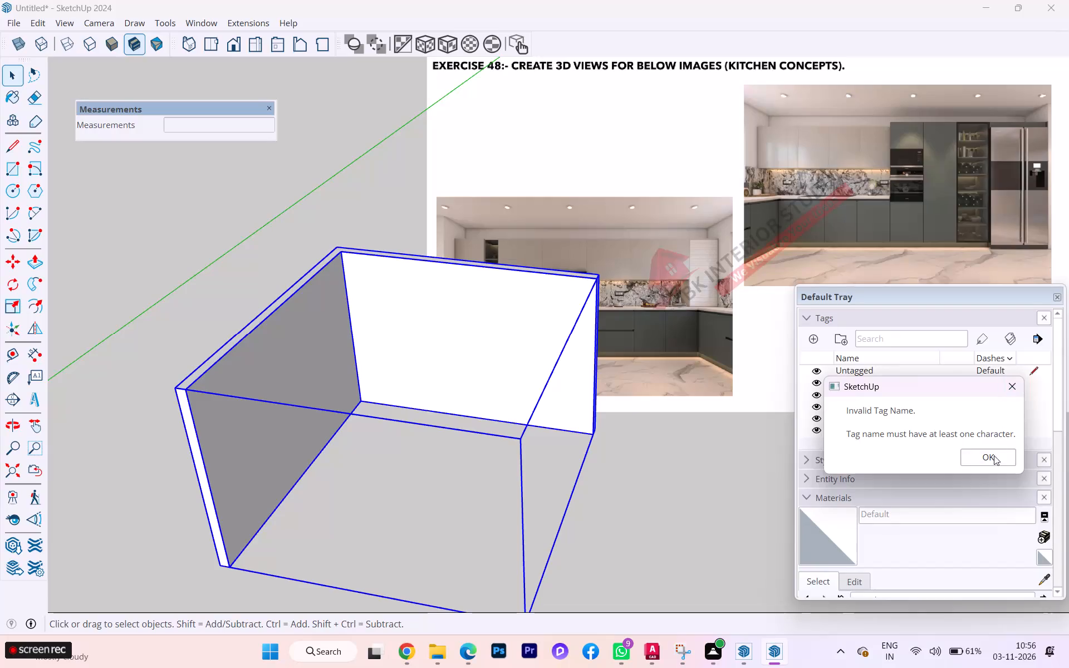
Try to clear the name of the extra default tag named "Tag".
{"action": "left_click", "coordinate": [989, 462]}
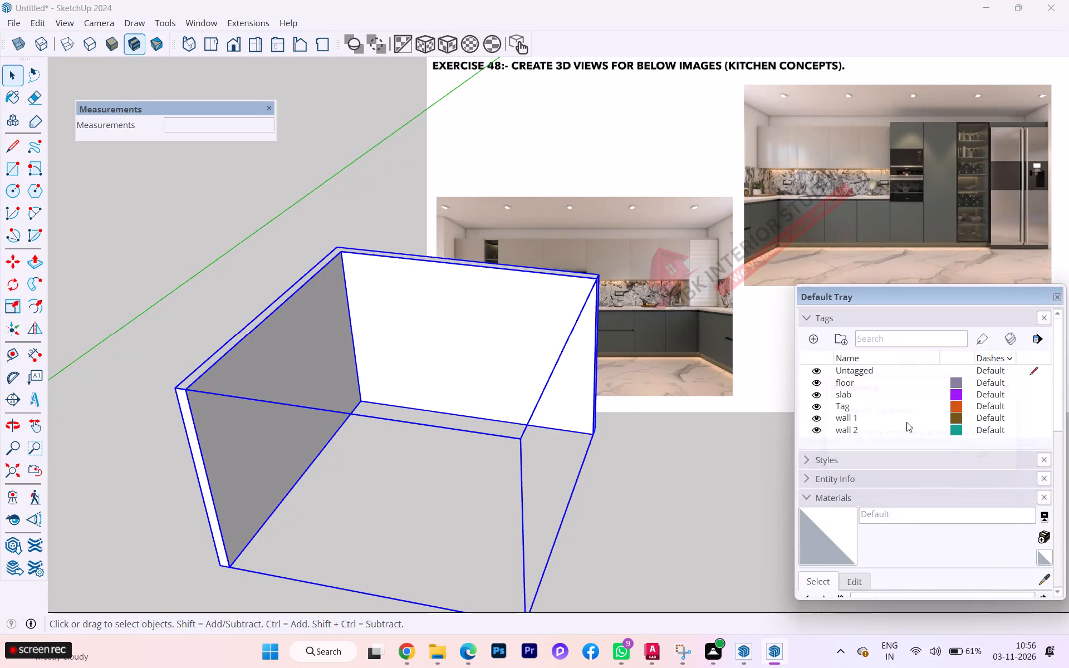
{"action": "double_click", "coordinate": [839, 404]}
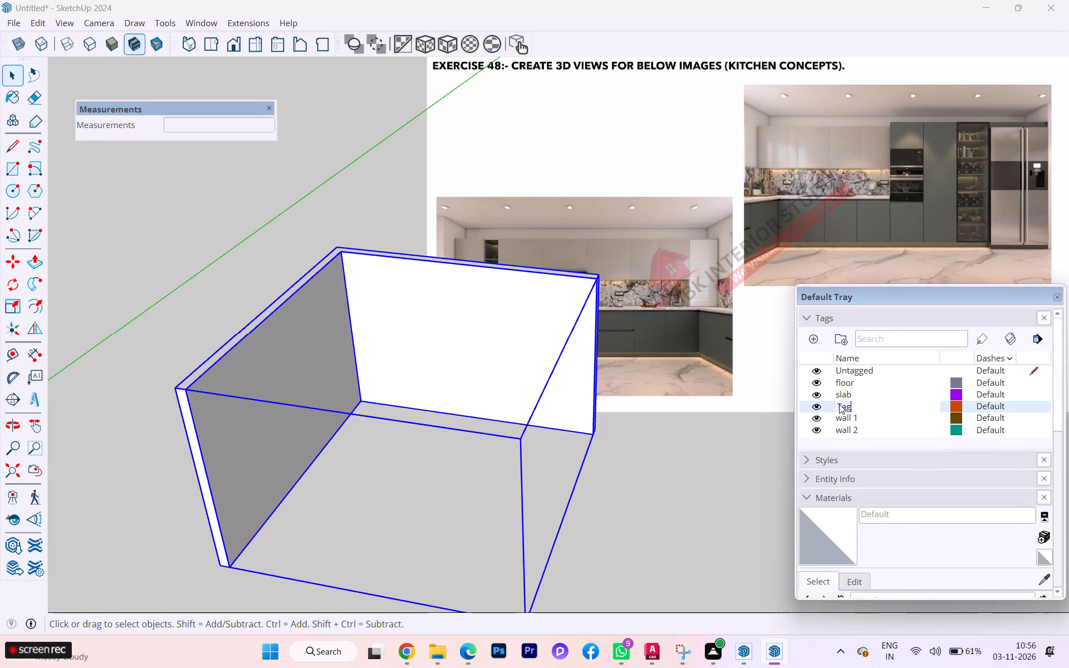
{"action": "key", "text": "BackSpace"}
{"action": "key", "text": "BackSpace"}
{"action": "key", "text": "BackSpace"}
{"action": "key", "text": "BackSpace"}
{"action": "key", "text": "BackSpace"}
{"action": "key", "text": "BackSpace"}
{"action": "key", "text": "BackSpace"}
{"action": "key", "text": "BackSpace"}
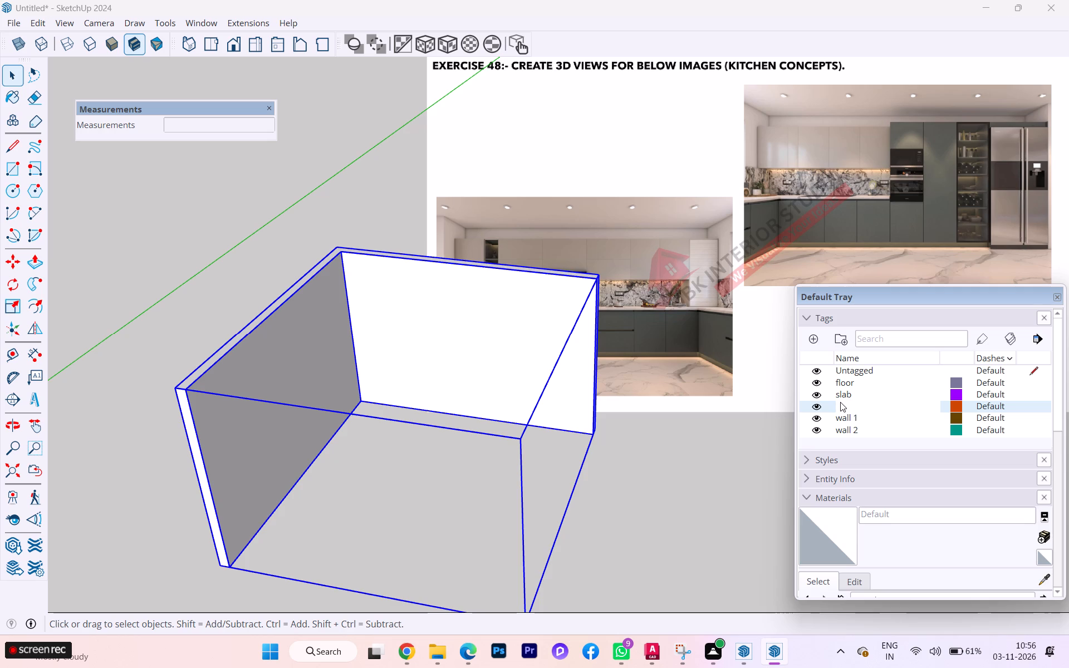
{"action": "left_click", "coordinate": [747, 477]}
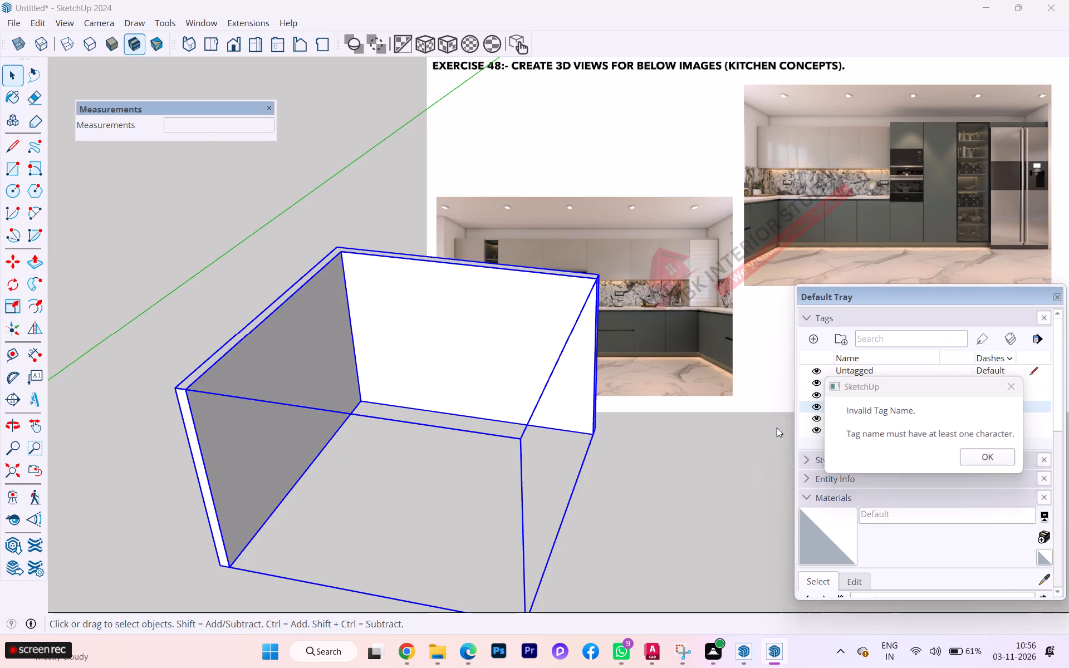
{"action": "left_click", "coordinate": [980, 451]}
Draw a 15' by 15' floor rectangle between the outer bottom corners of the two walls.
{"action": "scroll", "coordinate": [251, 358], "scroll_direction": "down", "scroll_amount": 8}
{"action": "scroll", "coordinate": [271, 379], "scroll_direction": "up", "scroll_amount": 1}
{"action": "scroll", "coordinate": [272, 380], "scroll_direction": "down", "scroll_amount": 2}
{"action": "middle_click_drag", "start_coordinate": [280, 387], "coordinate": [214, 380]}
{"action": "left_click", "coordinate": [427, 528]}
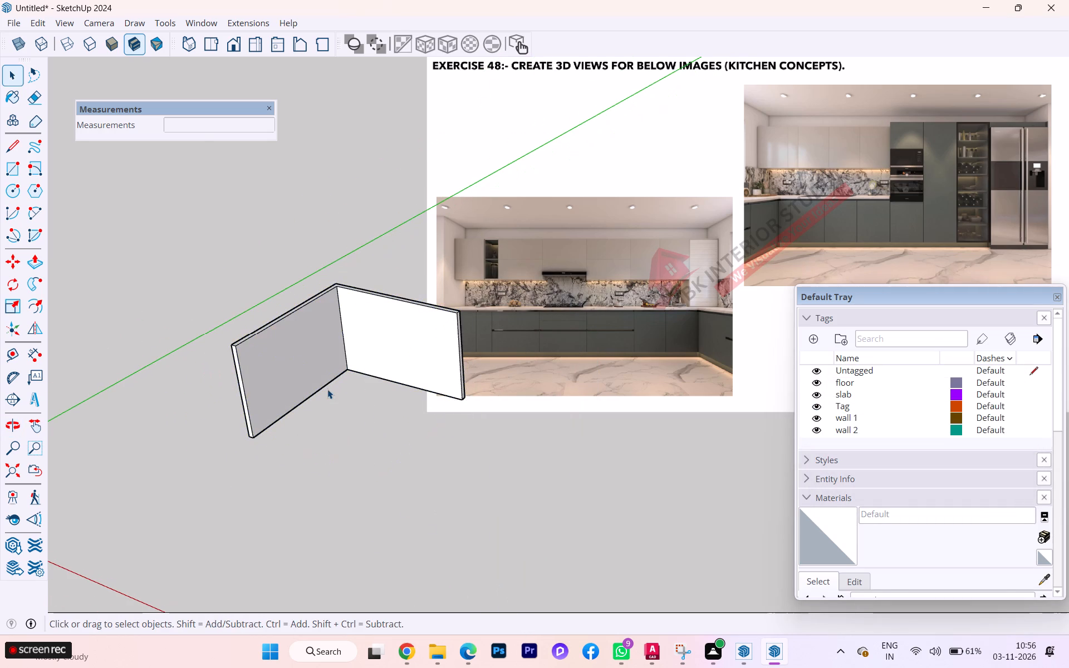
{"action": "scroll", "coordinate": [327, 389], "scroll_direction": "up", "scroll_amount": 8}
{"action": "scroll", "coordinate": [327, 389], "scroll_direction": "down", "scroll_amount": 3}
{"action": "scroll", "coordinate": [327, 389], "scroll_direction": "up", "scroll_amount": 1}
{"action": "scroll", "coordinate": [327, 389], "scroll_direction": "down", "scroll_amount": 1}
{"action": "scroll", "coordinate": [327, 389], "scroll_direction": "up", "scroll_amount": 1}
{"action": "scroll", "coordinate": [246, 444], "scroll_direction": "up", "scroll_amount": 1}
{"action": "scroll", "coordinate": [246, 444], "scroll_direction": "down", "scroll_amount": 2}
{"action": "scroll", "coordinate": [246, 445], "scroll_direction": "up", "scroll_amount": 1}
{"action": "scroll", "coordinate": [246, 445], "scroll_direction": "down", "scroll_amount": 5}
{"action": "scroll", "coordinate": [246, 445], "scroll_direction": "up", "scroll_amount": 4}
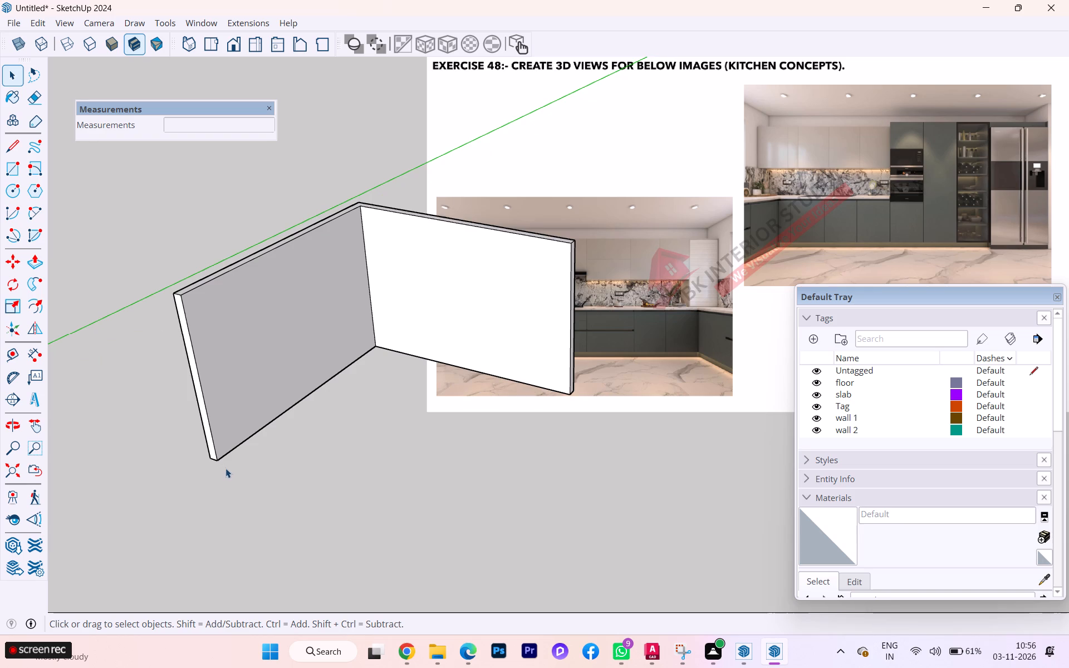
{"action": "key", "text": "r"}
{"action": "scroll", "coordinate": [195, 482], "scroll_direction": "up", "scroll_amount": 1}
{"action": "scroll", "coordinate": [195, 482], "scroll_direction": "down", "scroll_amount": 1}
{"action": "scroll", "coordinate": [196, 482], "scroll_direction": "up", "scroll_amount": 4}
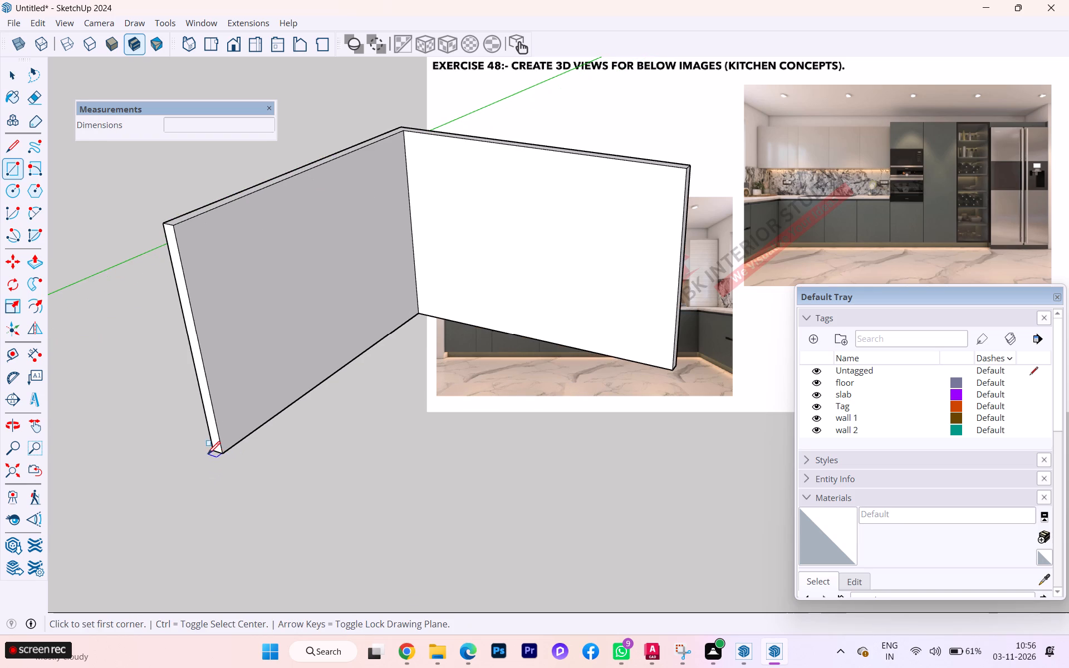
{"action": "left_click", "coordinate": [212, 453]}
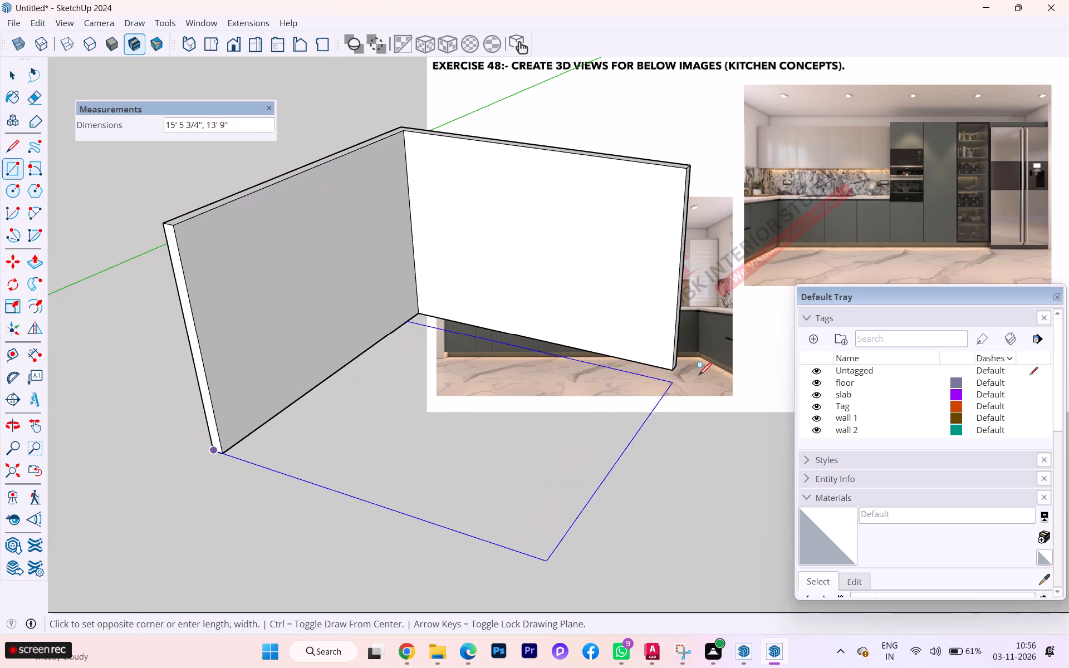
{"action": "scroll", "coordinate": [706, 375], "scroll_direction": "up", "scroll_amount": 6}
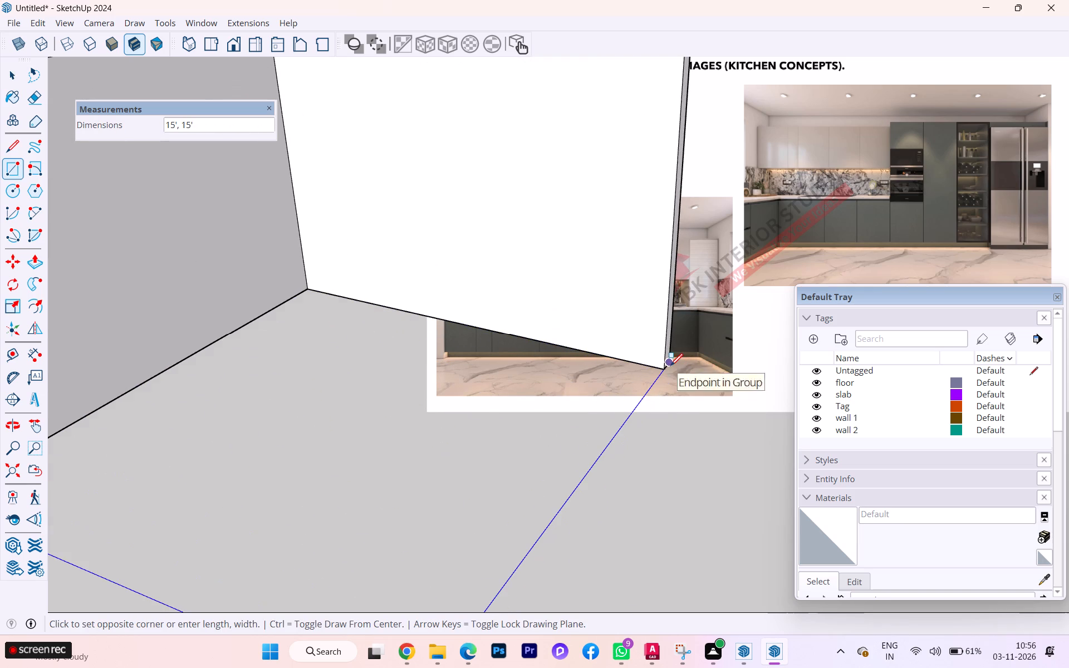
{"action": "left_click", "coordinate": [670, 366]}
{"action": "scroll", "coordinate": [540, 411], "scroll_direction": "down", "scroll_amount": 5}
{"action": "middle_click_drag", "start_coordinate": [516, 449], "coordinate": [407, 413]}
{"action": "key", "text": "space"}
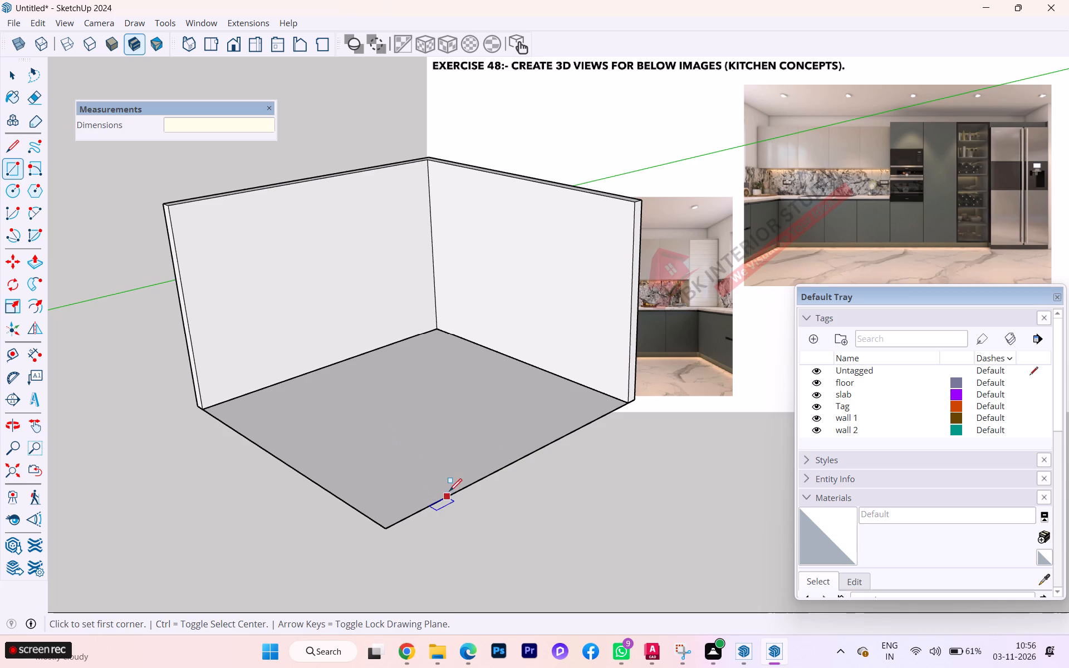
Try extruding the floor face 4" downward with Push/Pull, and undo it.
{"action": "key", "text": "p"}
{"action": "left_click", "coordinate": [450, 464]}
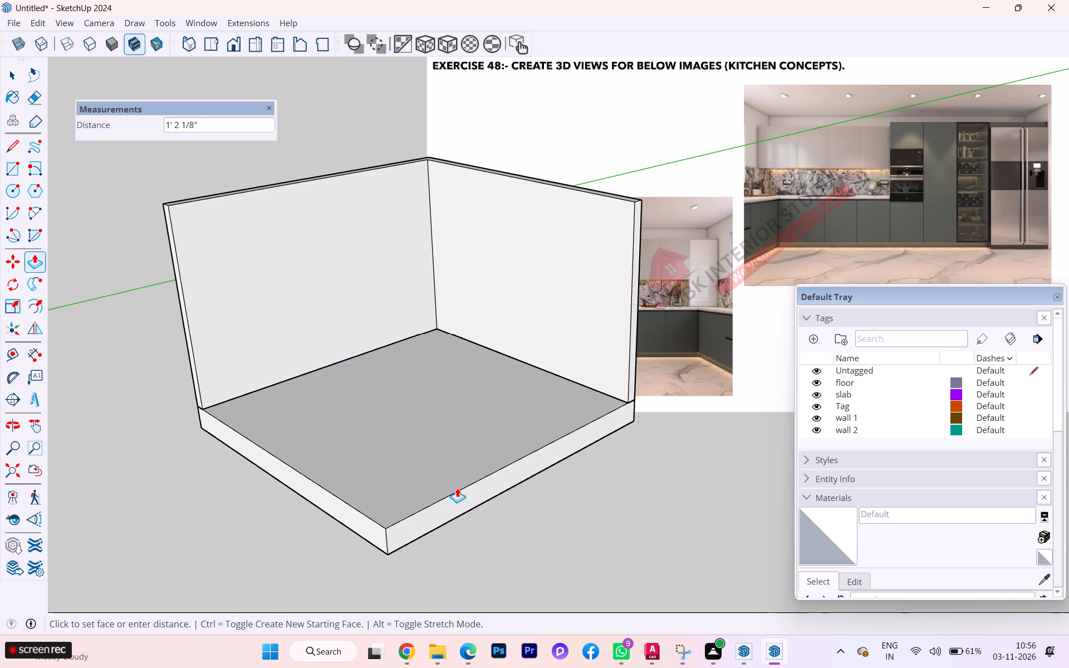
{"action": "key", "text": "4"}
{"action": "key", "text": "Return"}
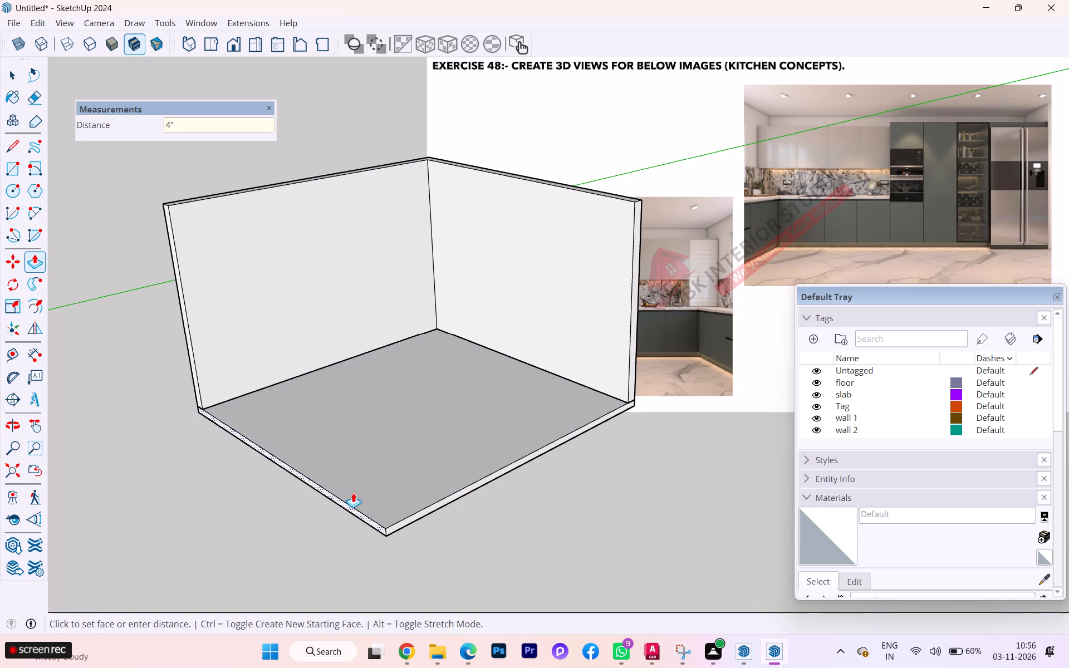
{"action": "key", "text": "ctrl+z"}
Extrude the floor face 6" downward with Push/Pull.
{"action": "left_click", "coordinate": [399, 463]}
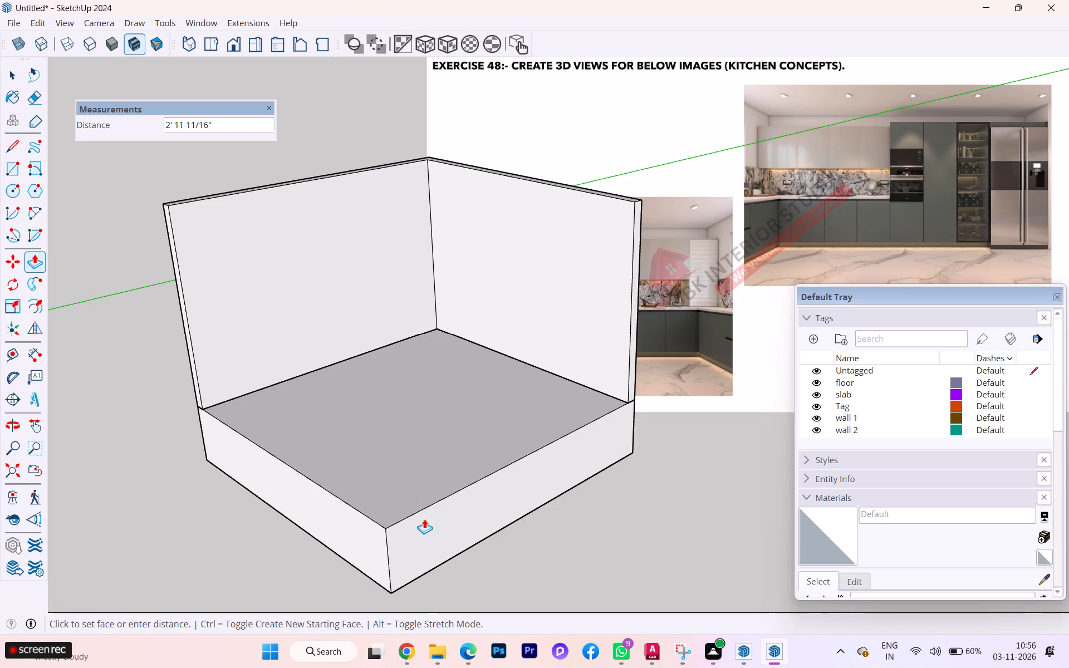
{"action": "key", "text": "6"}
{"action": "key", "text": "Return"}
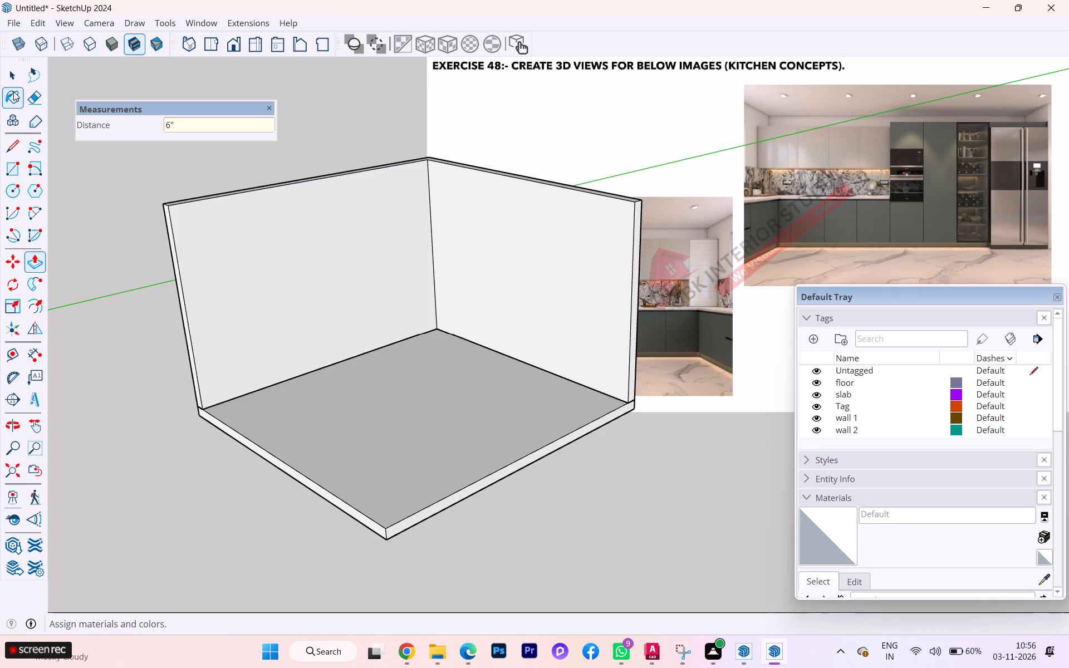
Make the whole extruded floor slab a group.
{"action": "left_click", "coordinate": [16, 75]}
{"action": "triple_click", "coordinate": [484, 483]}
{"action": "right_click", "coordinate": [483, 482]}
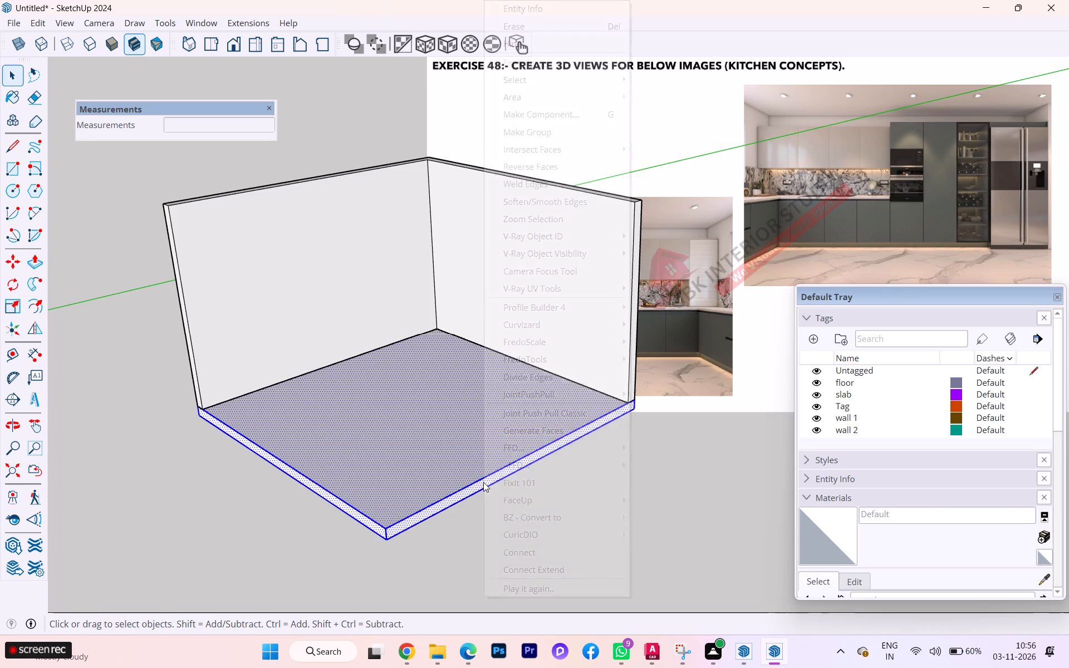
{"action": "left_click", "coordinate": [541, 136]}
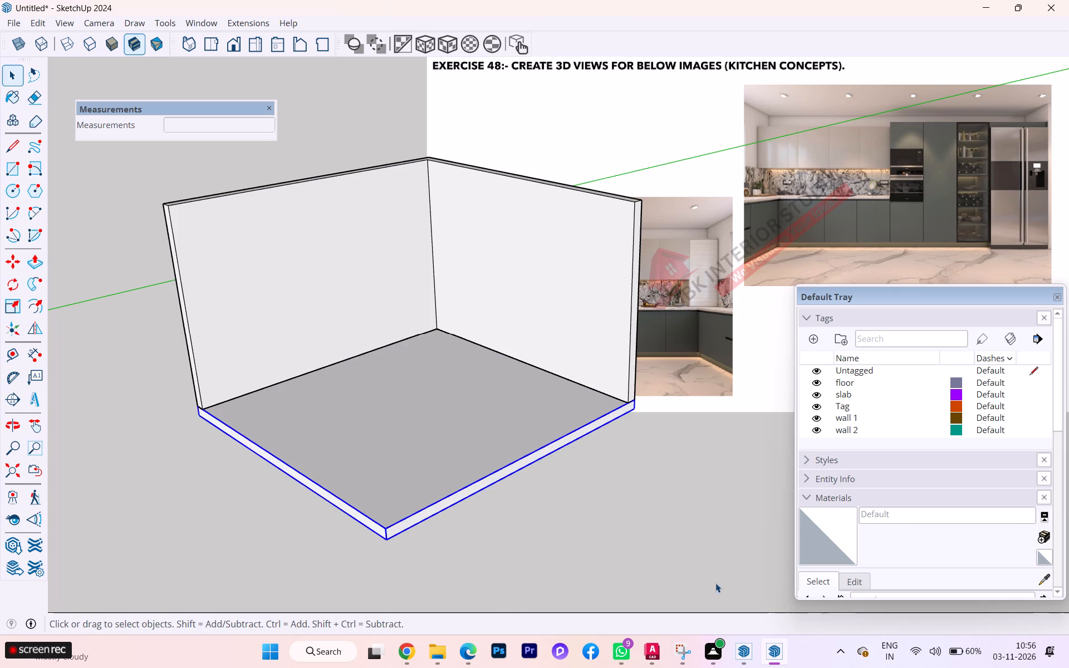
{"action": "left_click", "coordinate": [664, 539]}
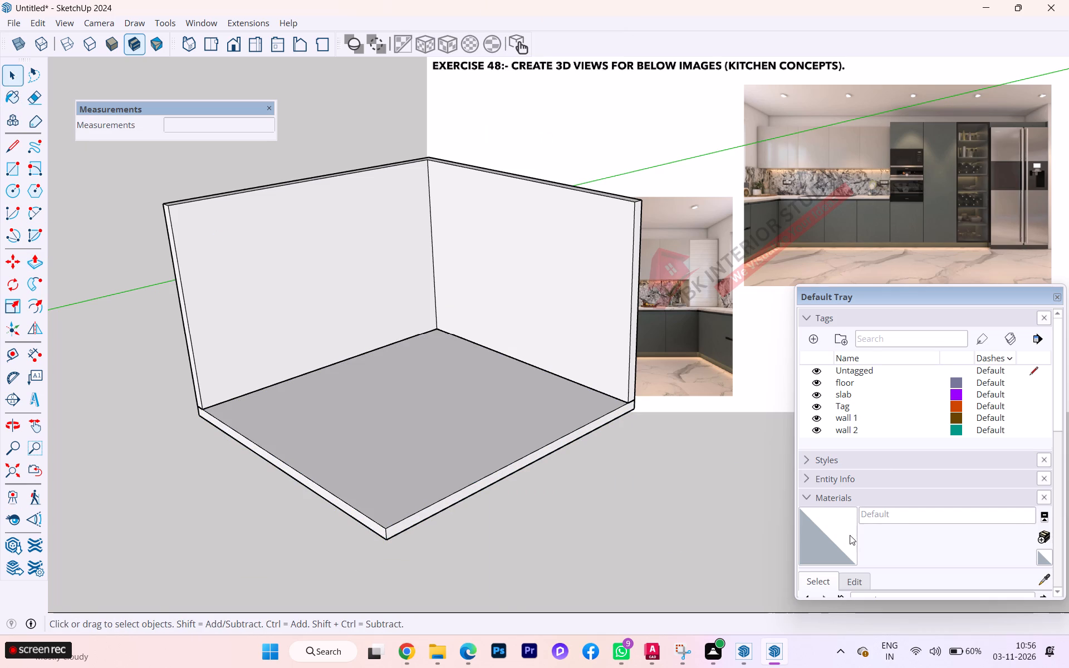
Assign the floor slab group to the tag "floor" in its entity information.
{"action": "left_click", "coordinate": [802, 479]}
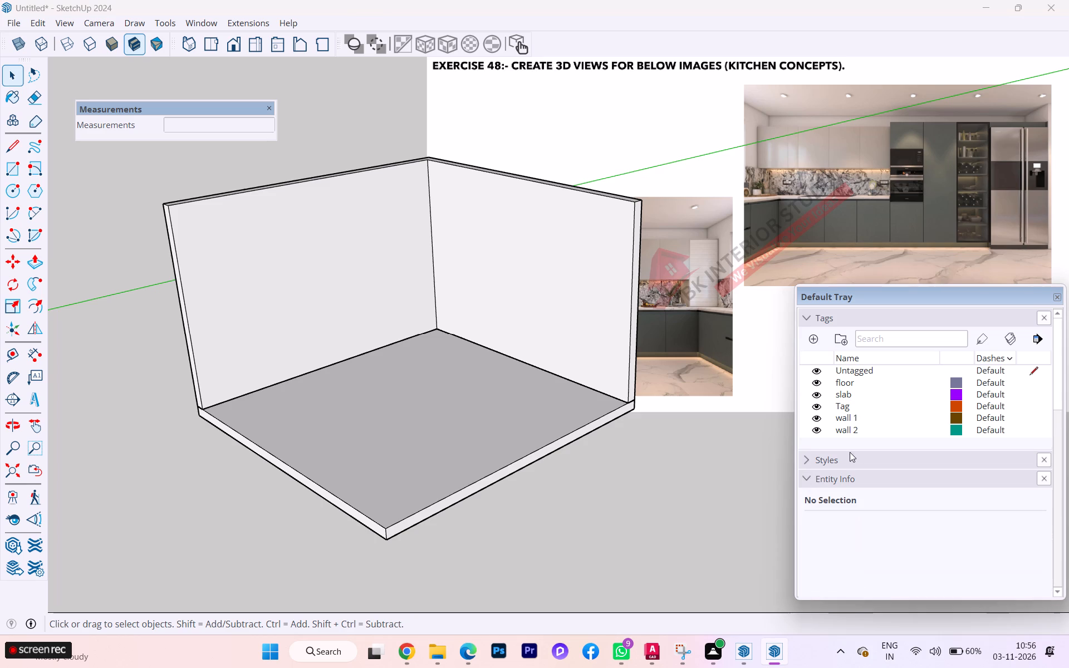
{"action": "scroll", "coordinate": [836, 503], "scroll_direction": "down", "scroll_amount": 1}
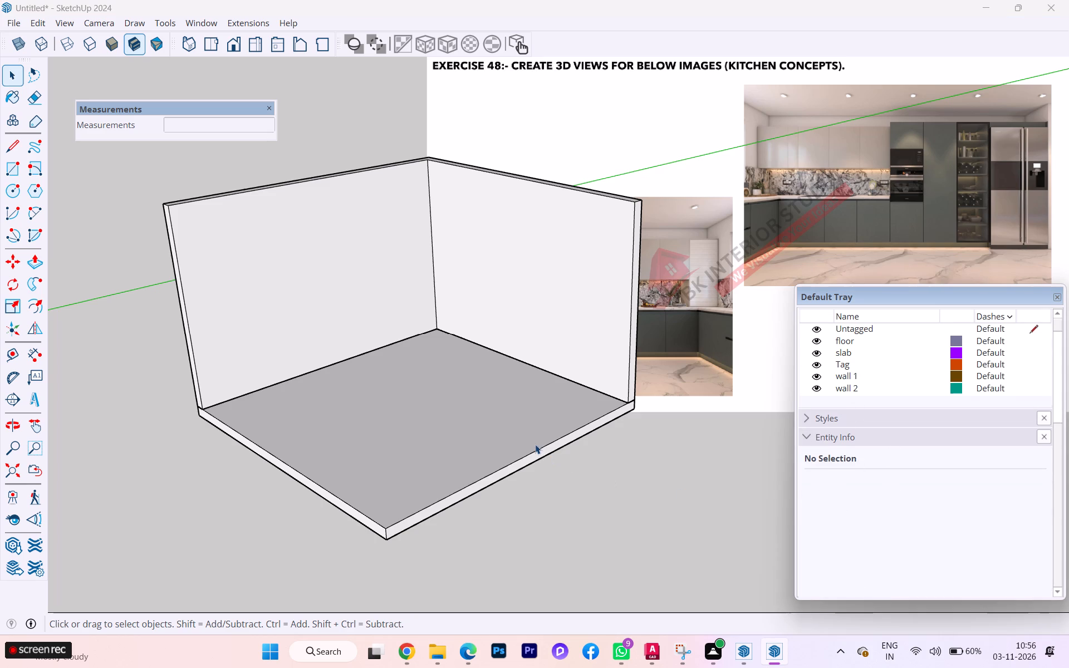
{"action": "left_click", "coordinate": [535, 444]}
{"action": "left_click", "coordinate": [935, 480]}
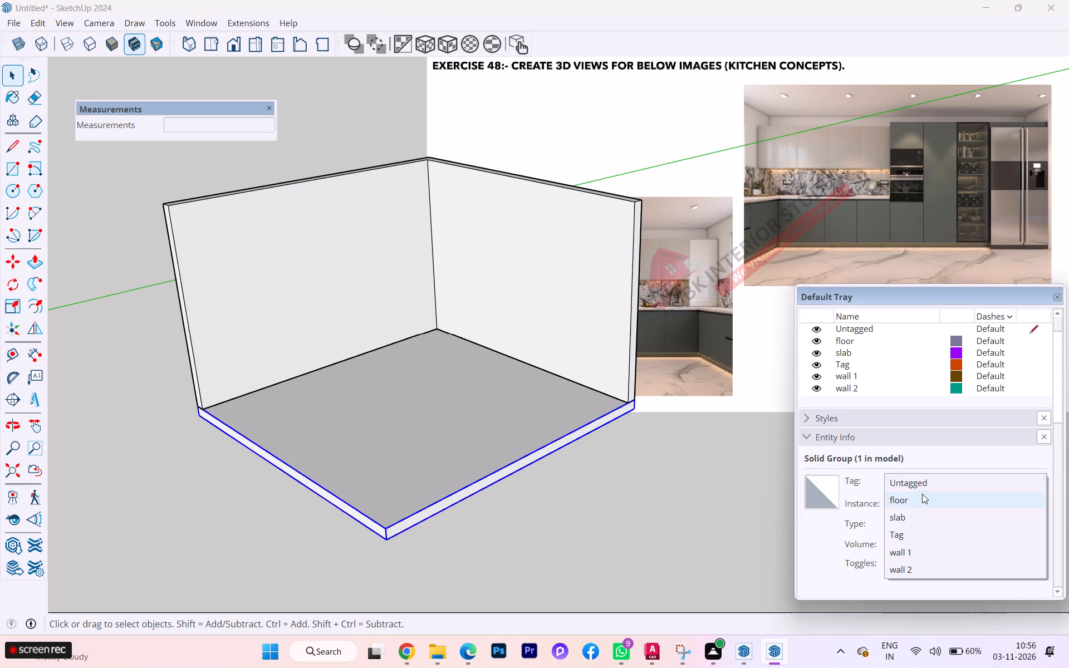
{"action": "left_click", "coordinate": [919, 499]}
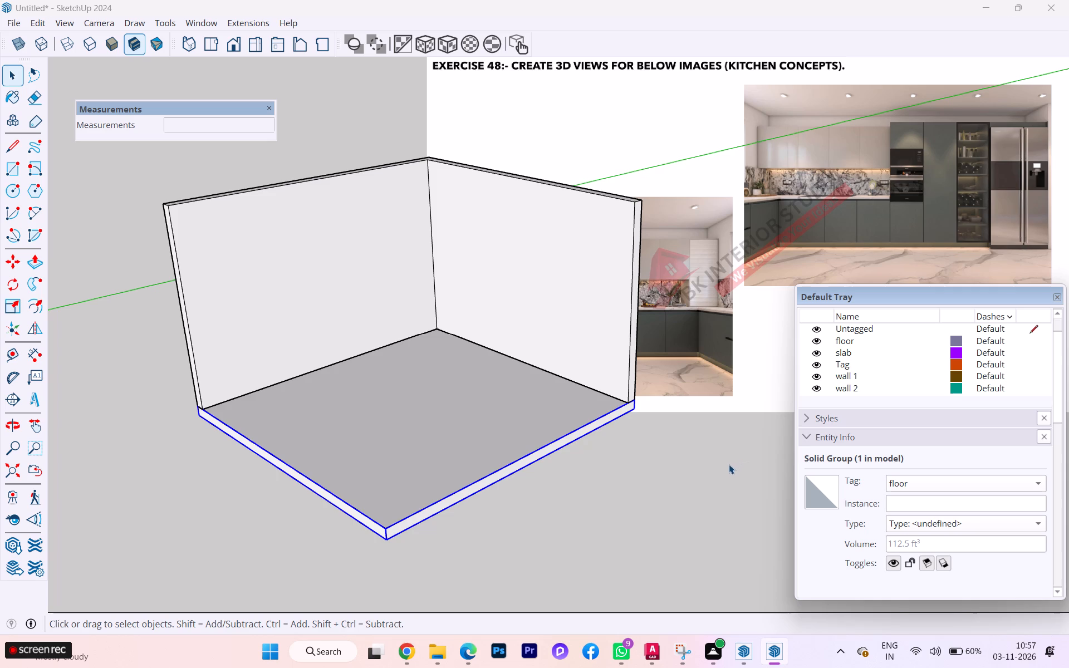
Assign the L-shaped wall group to the tag "wall 1".
{"action": "left_click", "coordinate": [504, 286]}
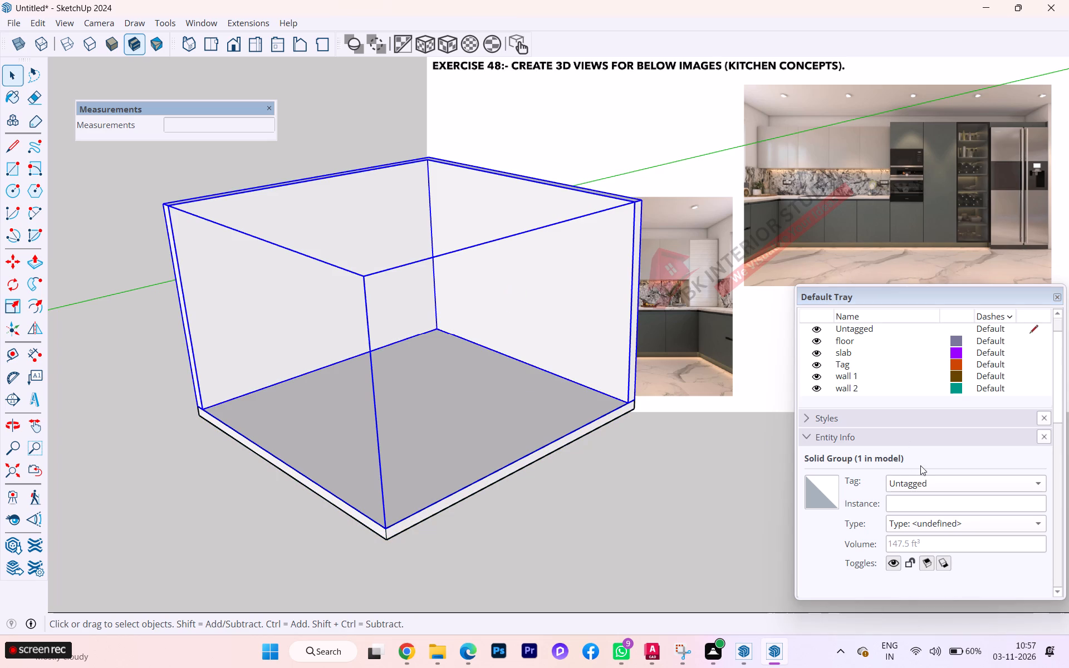
{"action": "left_click", "coordinate": [972, 483]}
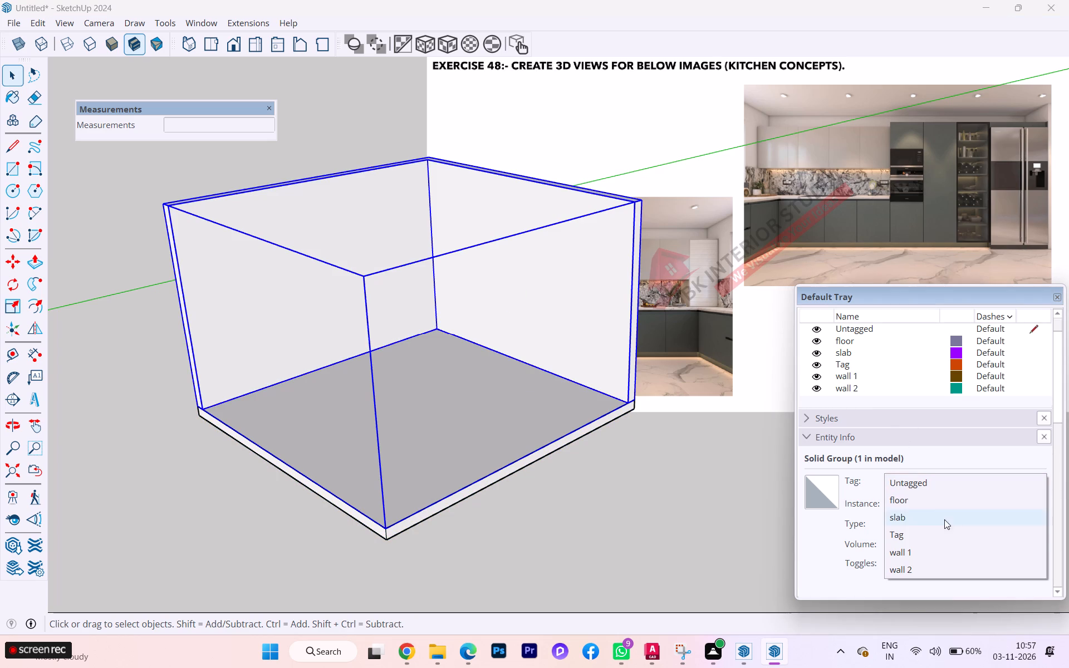
{"action": "left_click", "coordinate": [923, 551]}
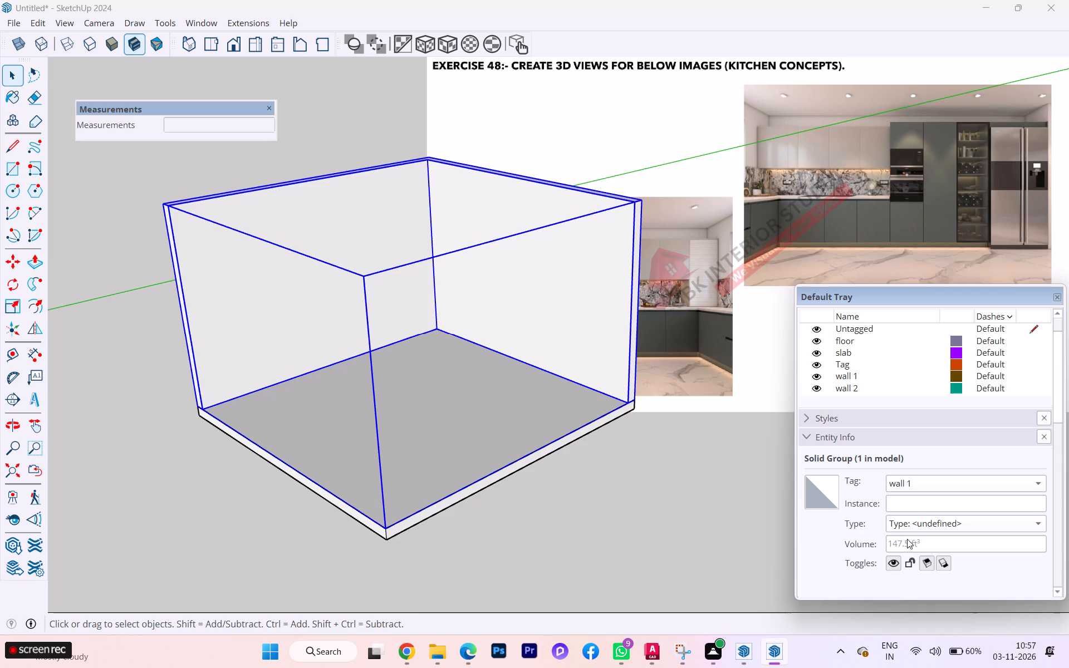
{"action": "left_click", "coordinate": [291, 542]}
Examine the room shell from several angles, including the corner where the wall end meets the floor slab.
{"action": "scroll", "coordinate": [384, 498], "scroll_direction": "down", "scroll_amount": 3}
{"action": "middle_click_drag", "start_coordinate": [380, 502], "coordinate": [337, 542]}
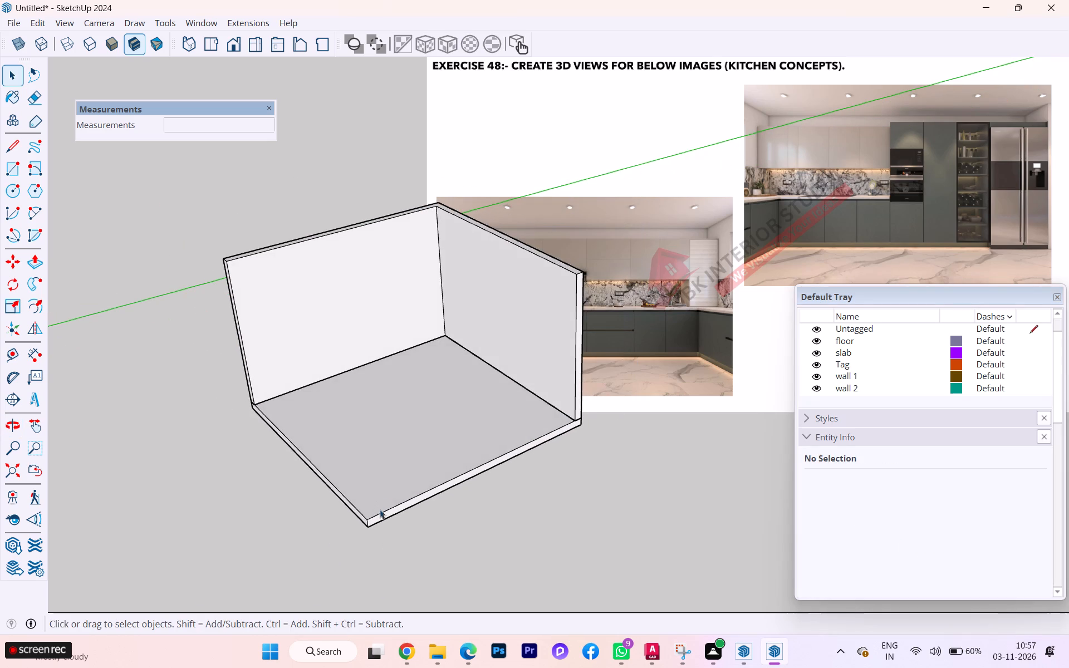
{"action": "scroll", "coordinate": [547, 448], "scroll_direction": "up", "scroll_amount": 1}
{"action": "scroll", "coordinate": [553, 445], "scroll_direction": "down", "scroll_amount": 1}
{"action": "scroll", "coordinate": [563, 439], "scroll_direction": "up", "scroll_amount": 12}
{"action": "scroll", "coordinate": [592, 416], "scroll_direction": "down", "scroll_amount": 1}
{"action": "scroll", "coordinate": [575, 412], "scroll_direction": "up", "scroll_amount": 4}
{"action": "middle_click_drag", "start_coordinate": [571, 412], "coordinate": [552, 434]}
{"action": "scroll", "coordinate": [571, 412], "scroll_direction": "down", "scroll_amount": 1}
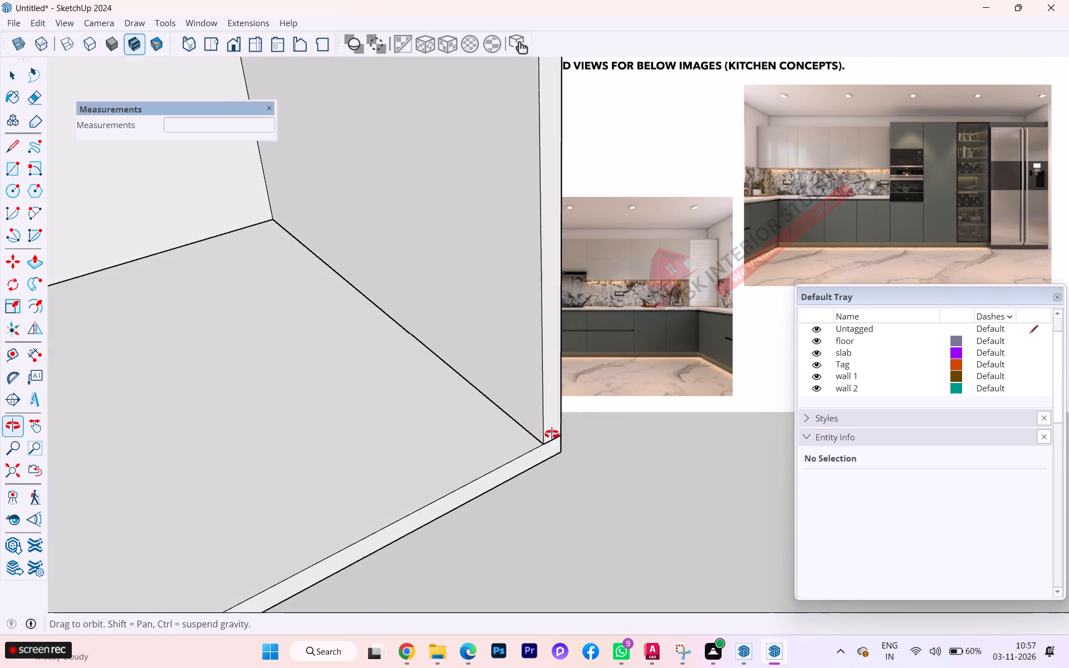
{"action": "middle_click_drag", "start_coordinate": [552, 434], "coordinate": [611, 343]}
{"action": "scroll", "coordinate": [446, 380], "scroll_direction": "down", "scroll_amount": 10}
{"action": "scroll", "coordinate": [452, 390], "scroll_direction": "up", "scroll_amount": 4}
{"action": "scroll", "coordinate": [454, 394], "scroll_direction": "down", "scroll_amount": 4}
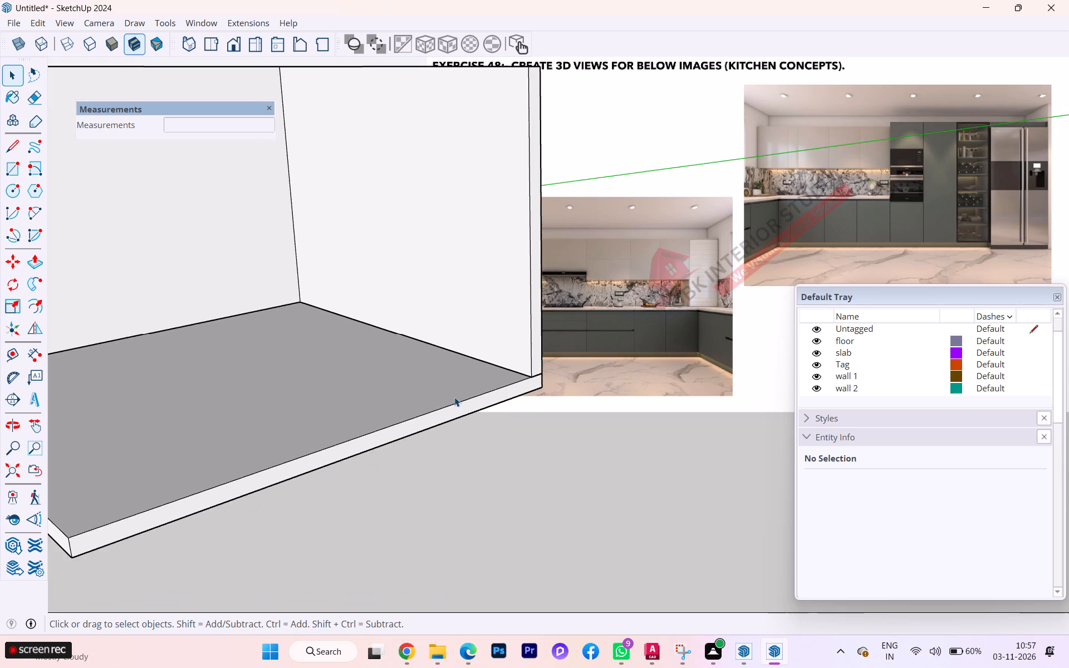
{"action": "scroll", "coordinate": [454, 397], "scroll_direction": "down", "scroll_amount": 6}
{"action": "scroll", "coordinate": [454, 409], "scroll_direction": "up", "scroll_amount": 3}
{"action": "scroll", "coordinate": [454, 410], "scroll_direction": "down", "scroll_amount": 1}
{"action": "scroll", "coordinate": [355, 423], "scroll_direction": "down", "scroll_amount": 1}
{"action": "scroll", "coordinate": [355, 423], "scroll_direction": "up", "scroll_amount": 2}
{"action": "scroll", "coordinate": [355, 423], "scroll_direction": "down", "scroll_amount": 1}
{"action": "middle_click_drag", "start_coordinate": [354, 423], "coordinate": [668, 396]}
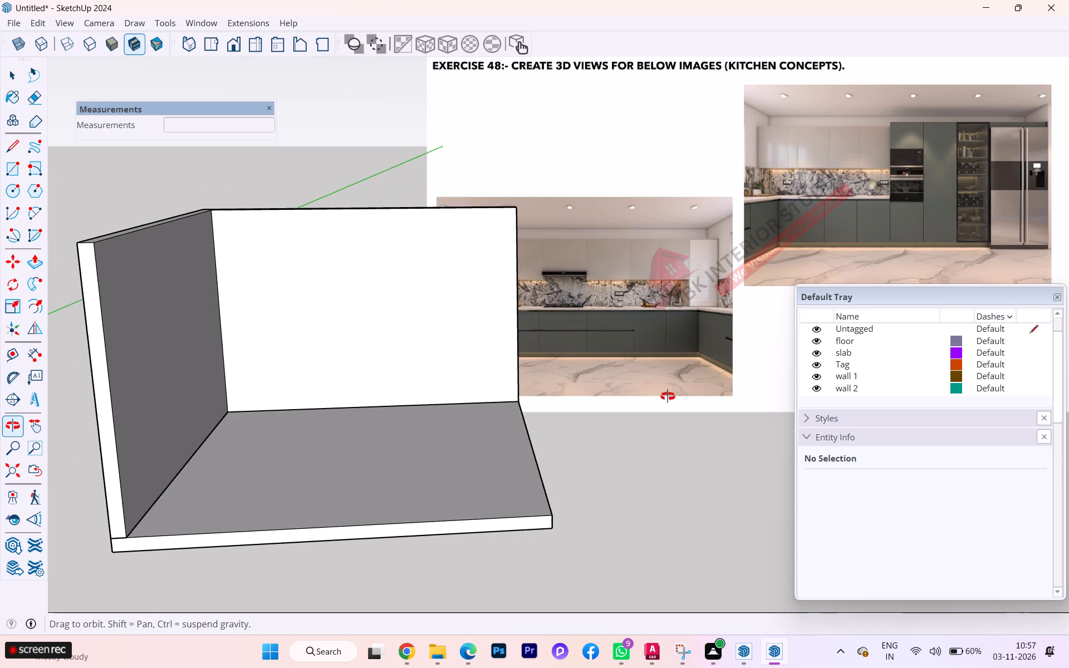
{"action": "middle_click_drag", "start_coordinate": [668, 396], "coordinate": [164, 486]}
{"action": "scroll", "coordinate": [331, 438], "scroll_direction": "down", "scroll_amount": 1}
{"action": "scroll", "coordinate": [334, 438], "scroll_direction": "up", "scroll_amount": 1}
{"action": "scroll", "coordinate": [334, 438], "scroll_direction": "down", "scroll_amount": 3}
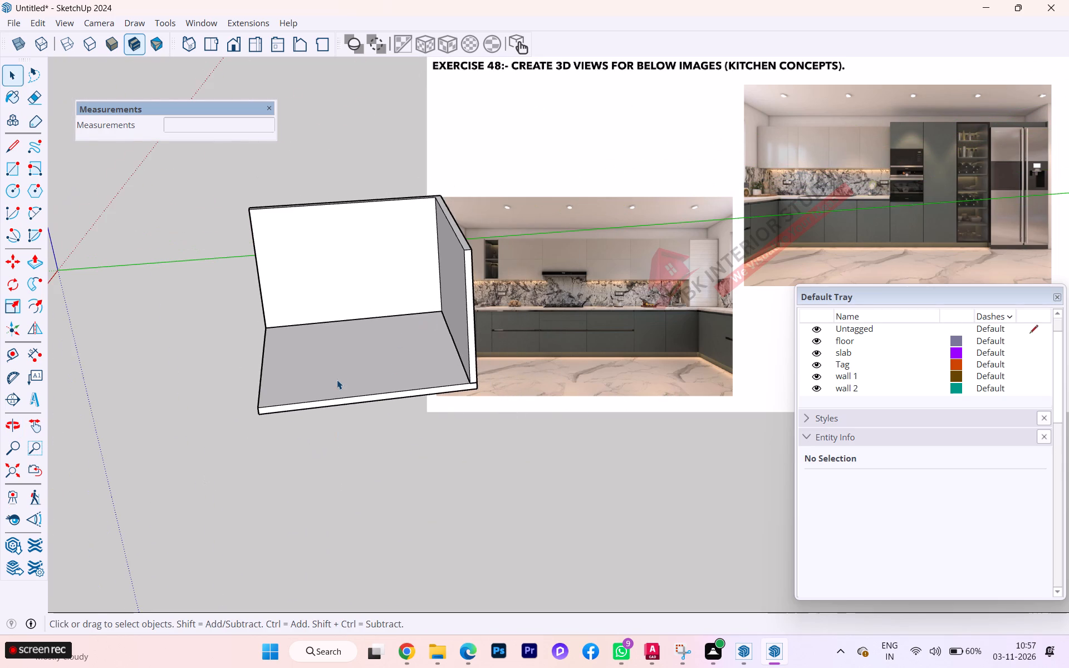
Copy the floor slab straight up, about 10' 5", to the top of the walls as an upper slab.
{"action": "left_click", "coordinate": [339, 385]}
{"action": "key", "text": "m"}
{"action": "scroll", "coordinate": [410, 373], "scroll_direction": "up", "scroll_amount": 1}
{"action": "scroll", "coordinate": [432, 375], "scroll_direction": "down", "scroll_amount": 1}
{"action": "scroll", "coordinate": [434, 376], "scroll_direction": "up", "scroll_amount": 9}
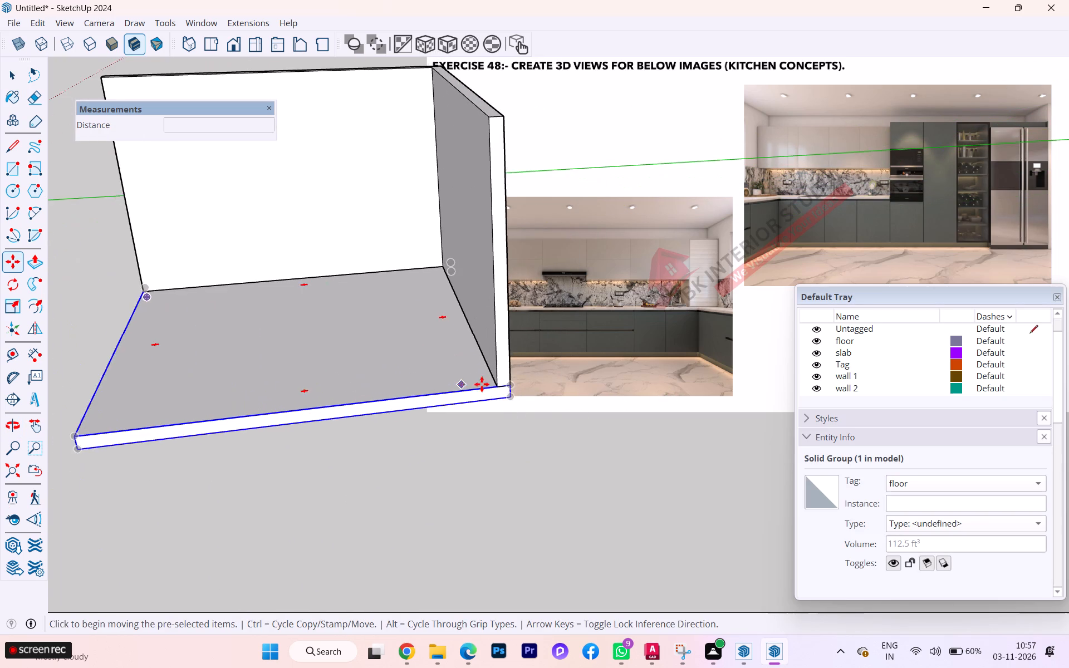
{"action": "scroll", "coordinate": [490, 389], "scroll_direction": "up", "scroll_amount": 6}
{"action": "left_click_drag", "start_coordinate": [503, 401], "coordinate": [526, 400]}
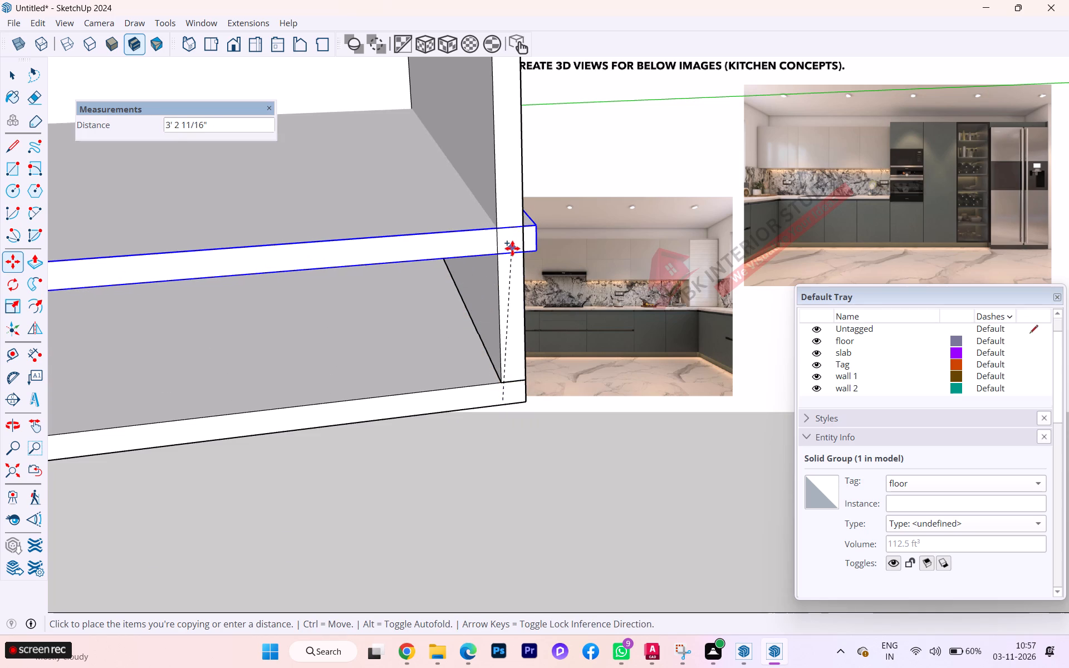
{"action": "key", "text": "Up"}
{"action": "scroll", "coordinate": [478, 256], "scroll_direction": "down", "scroll_amount": 7}
{"action": "scroll", "coordinate": [475, 278], "scroll_direction": "up", "scroll_amount": 1}
{"action": "scroll", "coordinate": [475, 278], "scroll_direction": "down", "scroll_amount": 1}
{"action": "scroll", "coordinate": [475, 279], "scroll_direction": "up", "scroll_amount": 1}
{"action": "scroll", "coordinate": [475, 279], "scroll_direction": "down", "scroll_amount": 2}
{"action": "scroll", "coordinate": [475, 274], "scroll_direction": "up", "scroll_amount": 5}
{"action": "scroll", "coordinate": [475, 274], "scroll_direction": "down", "scroll_amount": 1}
{"action": "scroll", "coordinate": [475, 274], "scroll_direction": "up", "scroll_amount": 2}
{"action": "scroll", "coordinate": [475, 273], "scroll_direction": "down", "scroll_amount": 1}
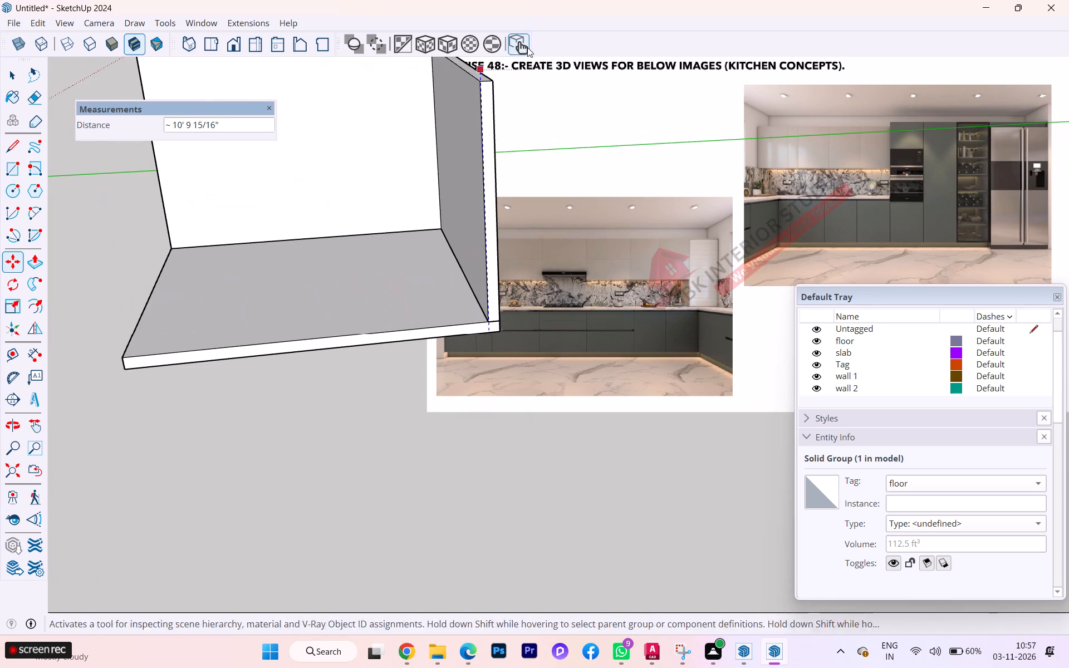
{"action": "scroll", "coordinate": [491, 78], "scroll_direction": "up", "scroll_amount": 1}
{"action": "scroll", "coordinate": [491, 78], "scroll_direction": "down", "scroll_amount": 5}
{"action": "scroll", "coordinate": [491, 78], "scroll_direction": "up", "scroll_amount": 3}
{"action": "scroll", "coordinate": [491, 72], "scroll_direction": "down", "scroll_amount": 1}
{"action": "scroll", "coordinate": [491, 72], "scroll_direction": "up", "scroll_amount": 5}
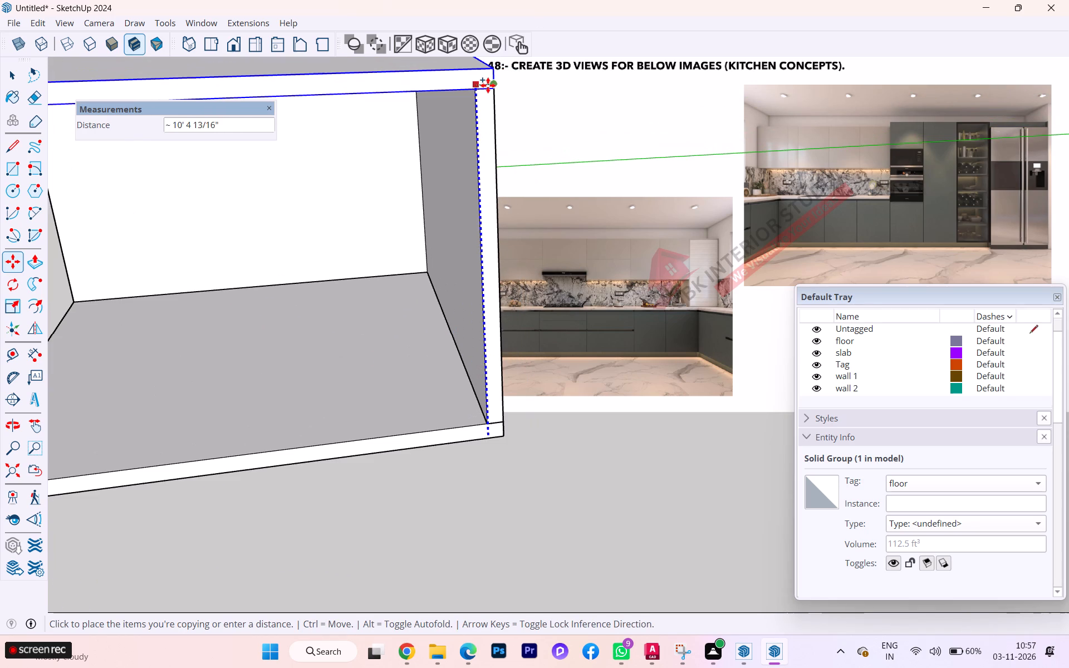
{"action": "left_click", "coordinate": [487, 82]}
Move the upper slab so its lower corner sits exactly on the outer top corner of the wall end.
{"action": "scroll", "coordinate": [458, 260], "scroll_direction": "down", "scroll_amount": 1}
{"action": "scroll", "coordinate": [453, 272], "scroll_direction": "up", "scroll_amount": 1}
{"action": "scroll", "coordinate": [447, 286], "scroll_direction": "down", "scroll_amount": 2}
{"action": "scroll", "coordinate": [435, 312], "scroll_direction": "up", "scroll_amount": 1}
{"action": "scroll", "coordinate": [432, 319], "scroll_direction": "down", "scroll_amount": 2}
{"action": "middle_click_drag", "start_coordinate": [327, 430], "coordinate": [234, 443]}
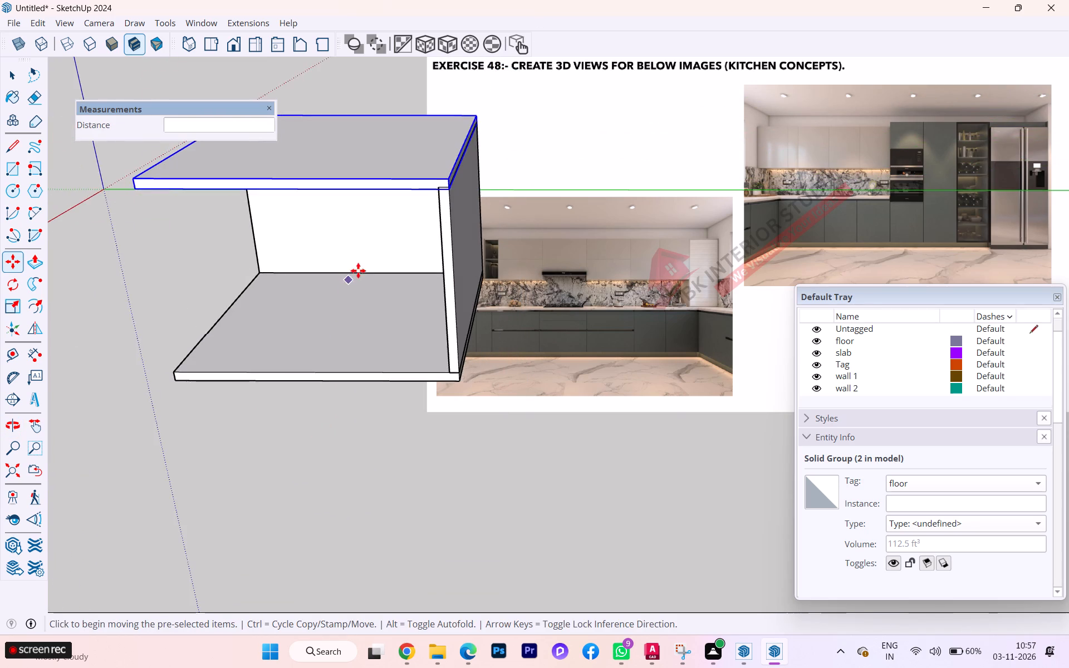
{"action": "scroll", "coordinate": [433, 227], "scroll_direction": "up", "scroll_amount": 13}
{"action": "scroll", "coordinate": [408, 166], "scroll_direction": "down", "scroll_amount": 1}
{"action": "scroll", "coordinate": [408, 166], "scroll_direction": "up", "scroll_amount": 11}
{"action": "left_click", "coordinate": [432, 198]}
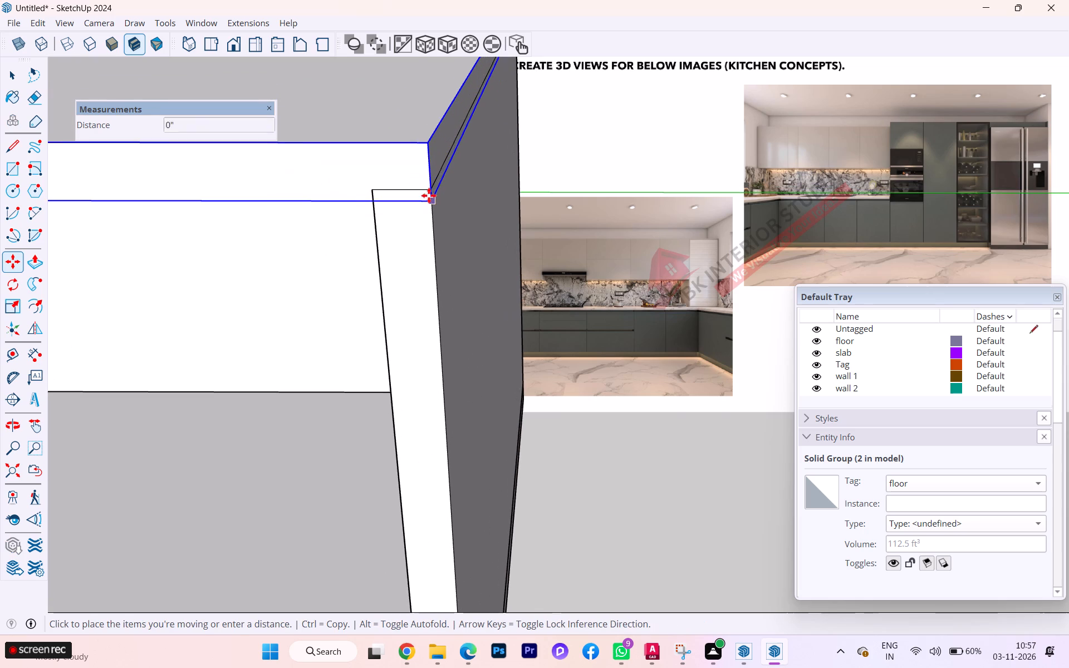
{"action": "left_click", "coordinate": [429, 187]}
{"action": "scroll", "coordinate": [473, 387], "scroll_direction": "down", "scroll_amount": 4}
{"action": "scroll", "coordinate": [467, 498], "scroll_direction": "up", "scroll_amount": 1}
{"action": "scroll", "coordinate": [467, 498], "scroll_direction": "down", "scroll_amount": 2}
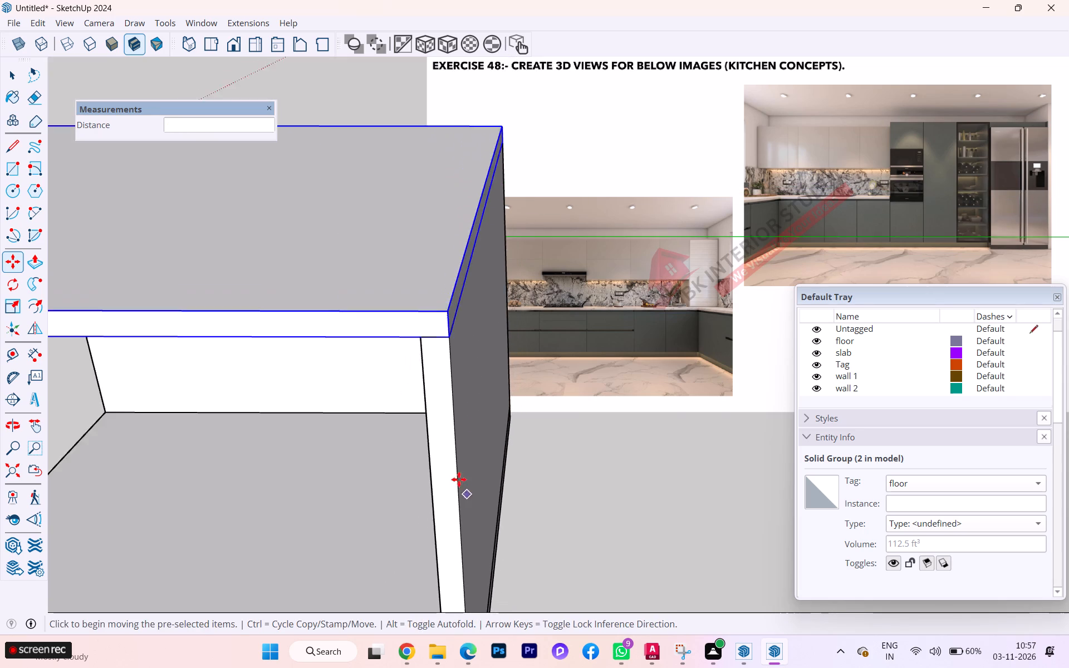
{"action": "scroll", "coordinate": [459, 479], "scroll_direction": "down", "scroll_amount": 2}
{"action": "middle_click_drag", "start_coordinate": [454, 477], "coordinate": [542, 437]}
{"action": "key", "text": "space"}
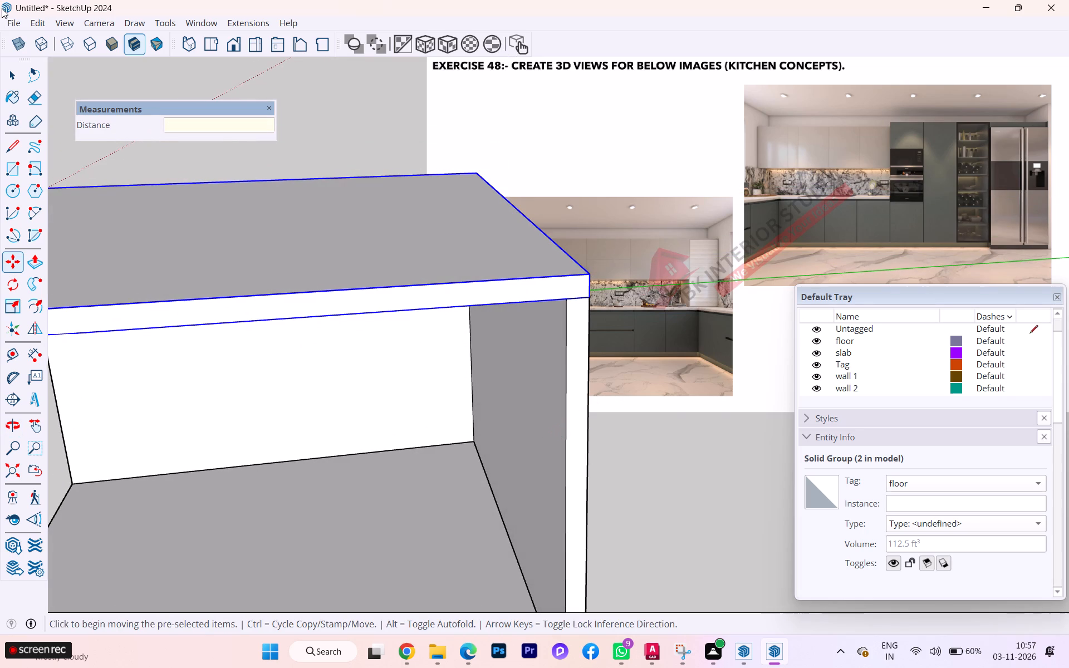
{"action": "left_click", "coordinate": [9, 75]}
{"action": "left_click", "coordinate": [622, 527]}
Assign the upper slab group to the tag "slab" in its entity information.
{"action": "scroll", "coordinate": [711, 454], "scroll_direction": "down", "scroll_amount": 3}
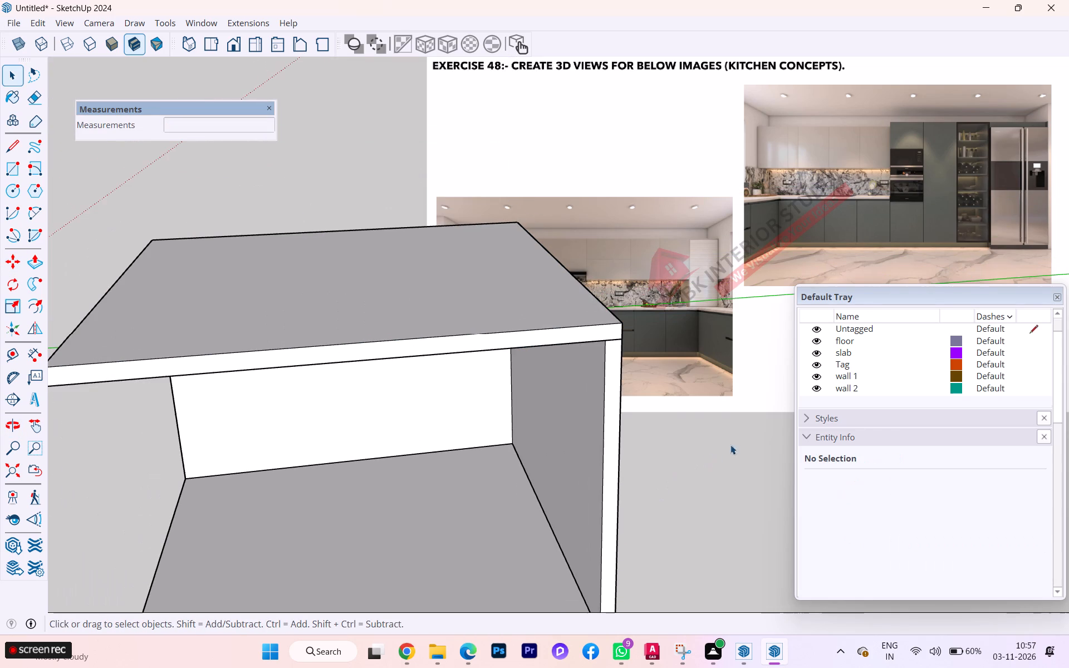
{"action": "left_click", "coordinate": [449, 318]}
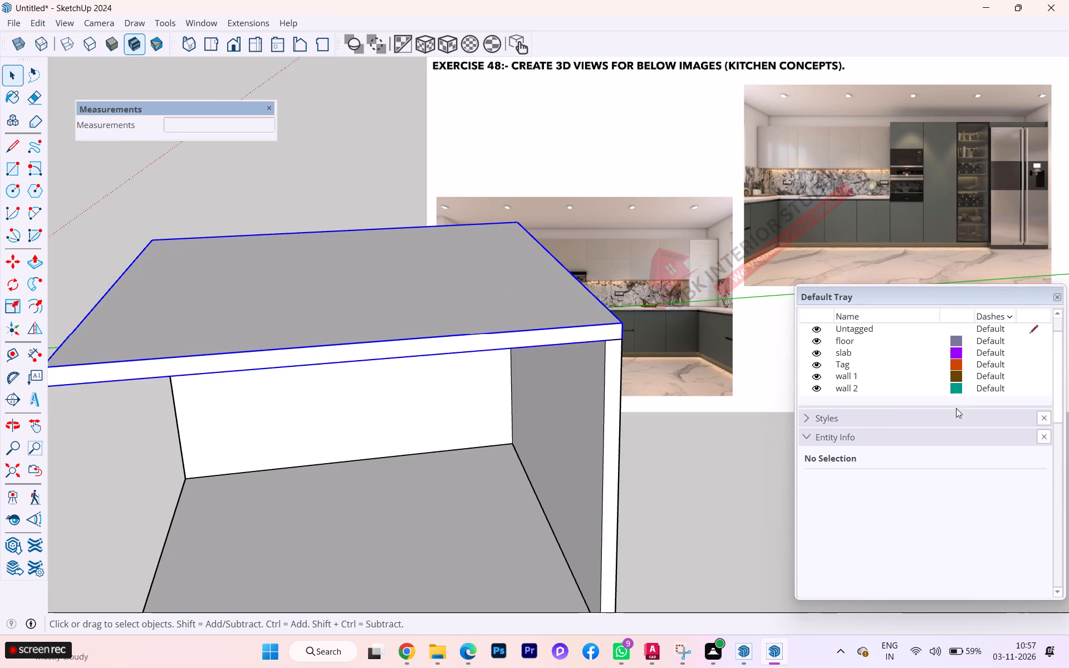
{"action": "left_click", "coordinate": [930, 484]}
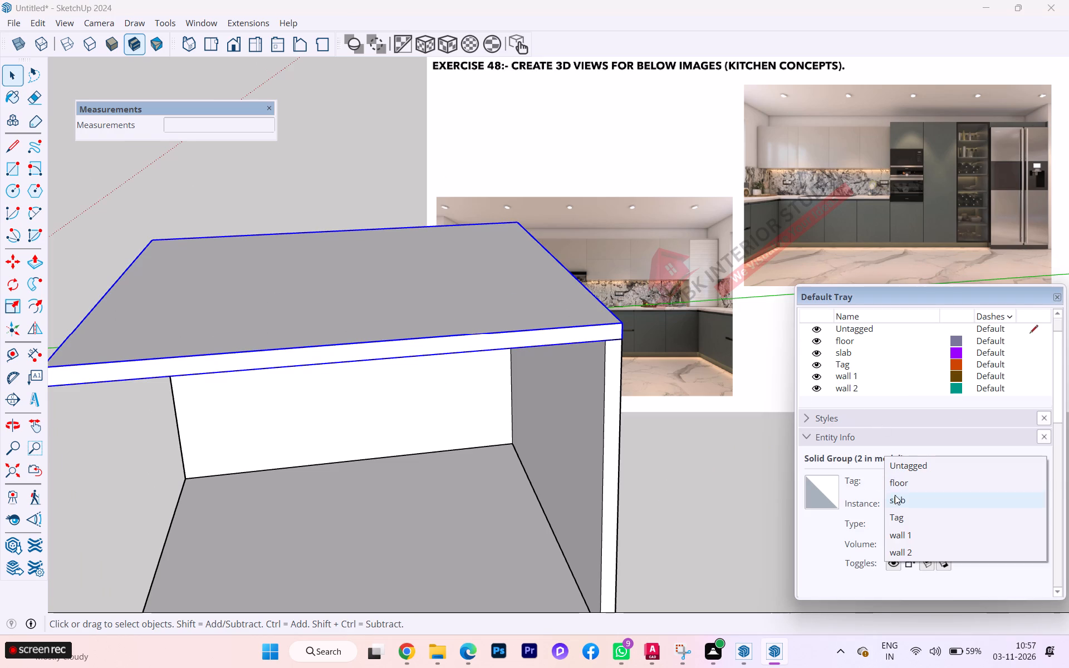
{"action": "left_click", "coordinate": [924, 502]}
{"action": "left_click", "coordinate": [681, 484]}
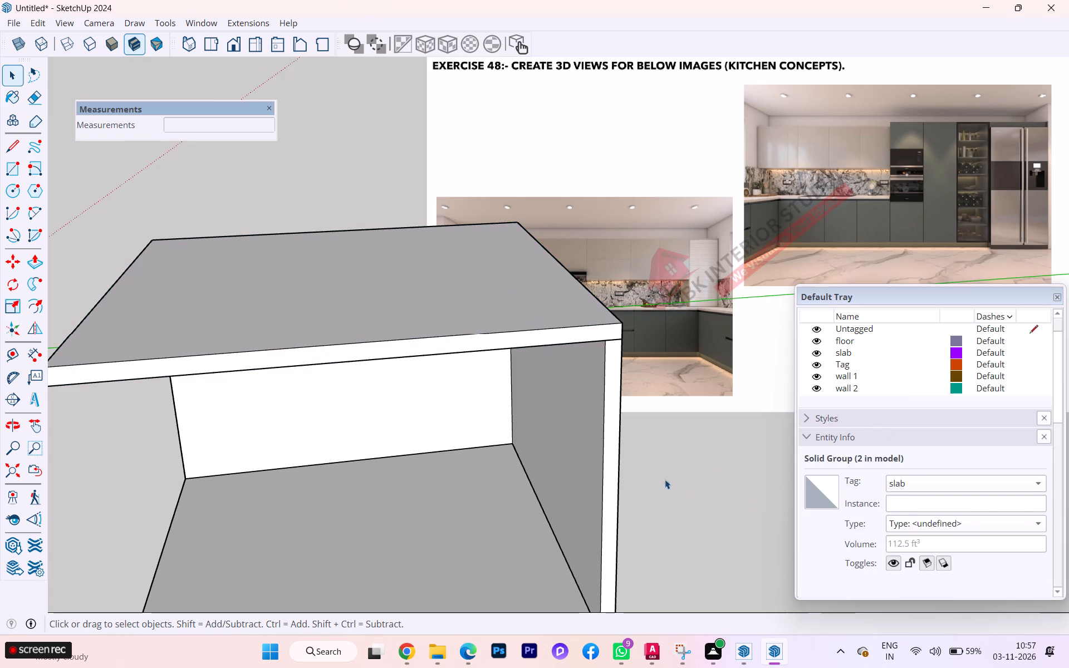
Hide the "slab" tag to open up the view into the room.
{"action": "left_click", "coordinate": [818, 353]}
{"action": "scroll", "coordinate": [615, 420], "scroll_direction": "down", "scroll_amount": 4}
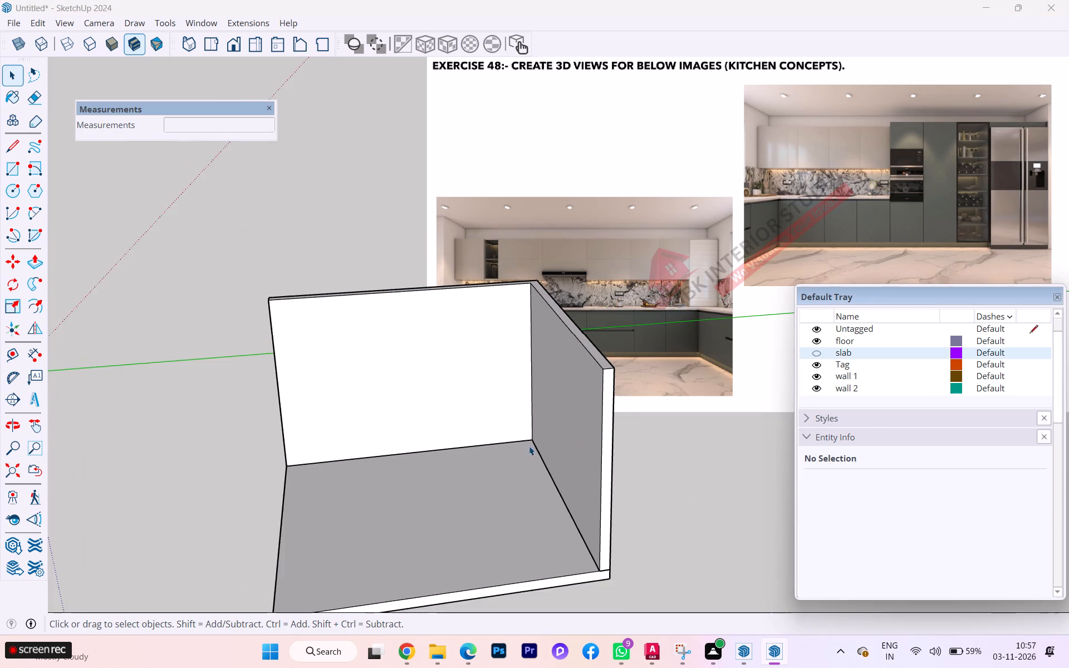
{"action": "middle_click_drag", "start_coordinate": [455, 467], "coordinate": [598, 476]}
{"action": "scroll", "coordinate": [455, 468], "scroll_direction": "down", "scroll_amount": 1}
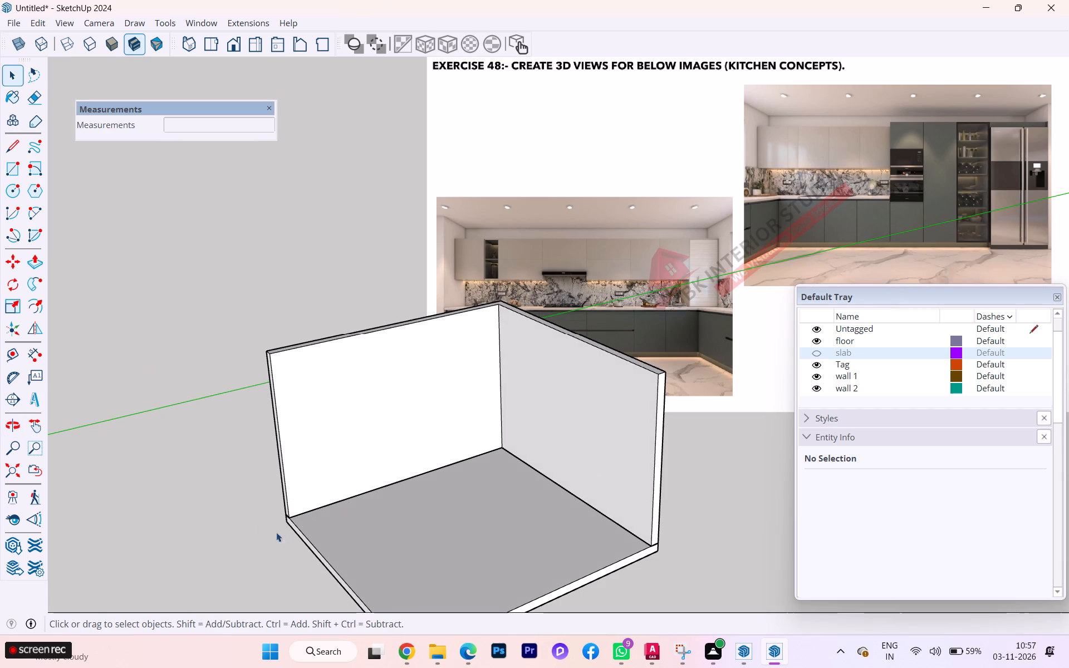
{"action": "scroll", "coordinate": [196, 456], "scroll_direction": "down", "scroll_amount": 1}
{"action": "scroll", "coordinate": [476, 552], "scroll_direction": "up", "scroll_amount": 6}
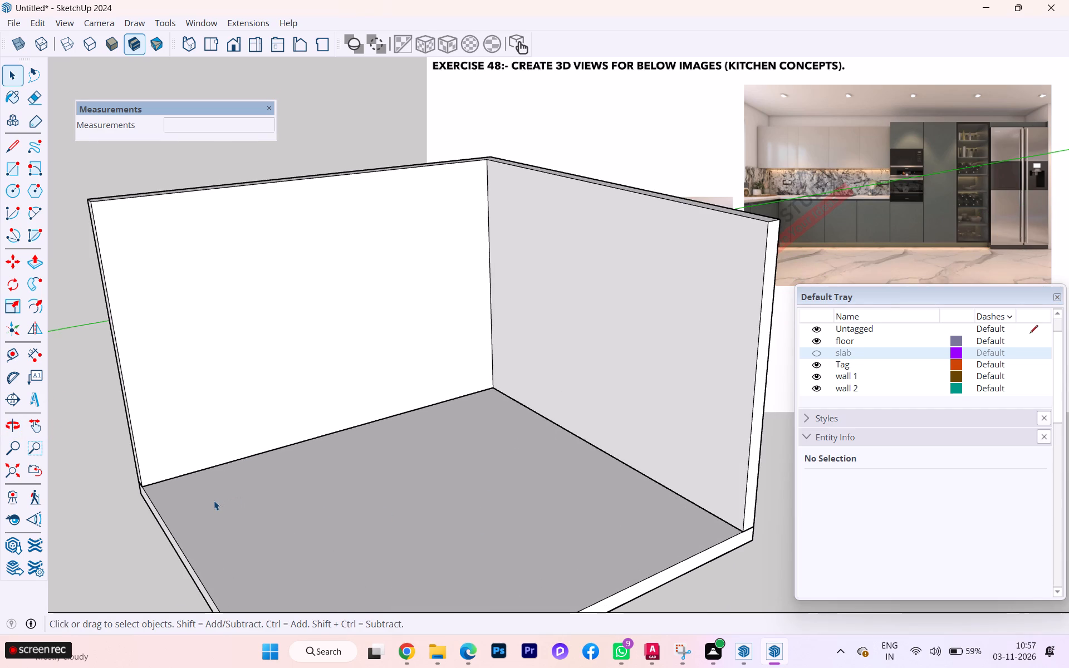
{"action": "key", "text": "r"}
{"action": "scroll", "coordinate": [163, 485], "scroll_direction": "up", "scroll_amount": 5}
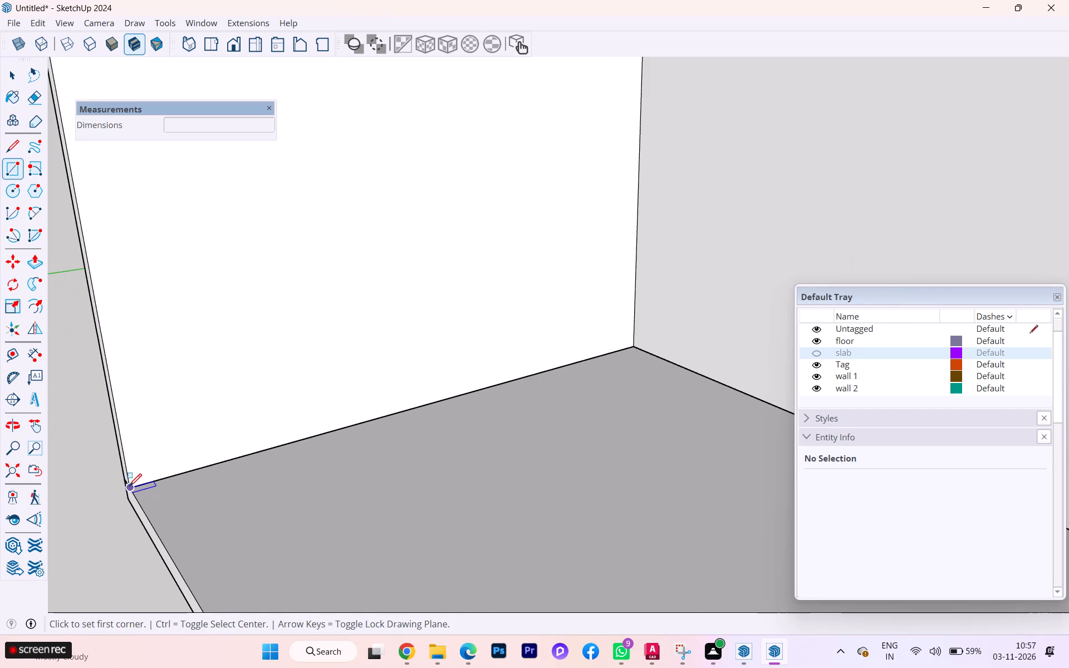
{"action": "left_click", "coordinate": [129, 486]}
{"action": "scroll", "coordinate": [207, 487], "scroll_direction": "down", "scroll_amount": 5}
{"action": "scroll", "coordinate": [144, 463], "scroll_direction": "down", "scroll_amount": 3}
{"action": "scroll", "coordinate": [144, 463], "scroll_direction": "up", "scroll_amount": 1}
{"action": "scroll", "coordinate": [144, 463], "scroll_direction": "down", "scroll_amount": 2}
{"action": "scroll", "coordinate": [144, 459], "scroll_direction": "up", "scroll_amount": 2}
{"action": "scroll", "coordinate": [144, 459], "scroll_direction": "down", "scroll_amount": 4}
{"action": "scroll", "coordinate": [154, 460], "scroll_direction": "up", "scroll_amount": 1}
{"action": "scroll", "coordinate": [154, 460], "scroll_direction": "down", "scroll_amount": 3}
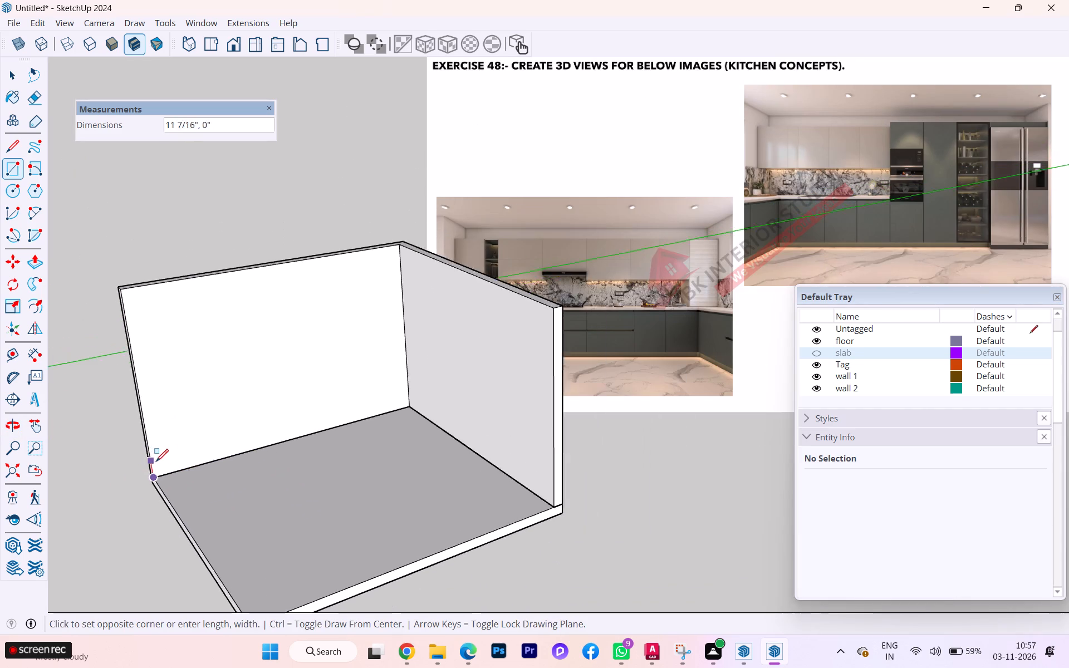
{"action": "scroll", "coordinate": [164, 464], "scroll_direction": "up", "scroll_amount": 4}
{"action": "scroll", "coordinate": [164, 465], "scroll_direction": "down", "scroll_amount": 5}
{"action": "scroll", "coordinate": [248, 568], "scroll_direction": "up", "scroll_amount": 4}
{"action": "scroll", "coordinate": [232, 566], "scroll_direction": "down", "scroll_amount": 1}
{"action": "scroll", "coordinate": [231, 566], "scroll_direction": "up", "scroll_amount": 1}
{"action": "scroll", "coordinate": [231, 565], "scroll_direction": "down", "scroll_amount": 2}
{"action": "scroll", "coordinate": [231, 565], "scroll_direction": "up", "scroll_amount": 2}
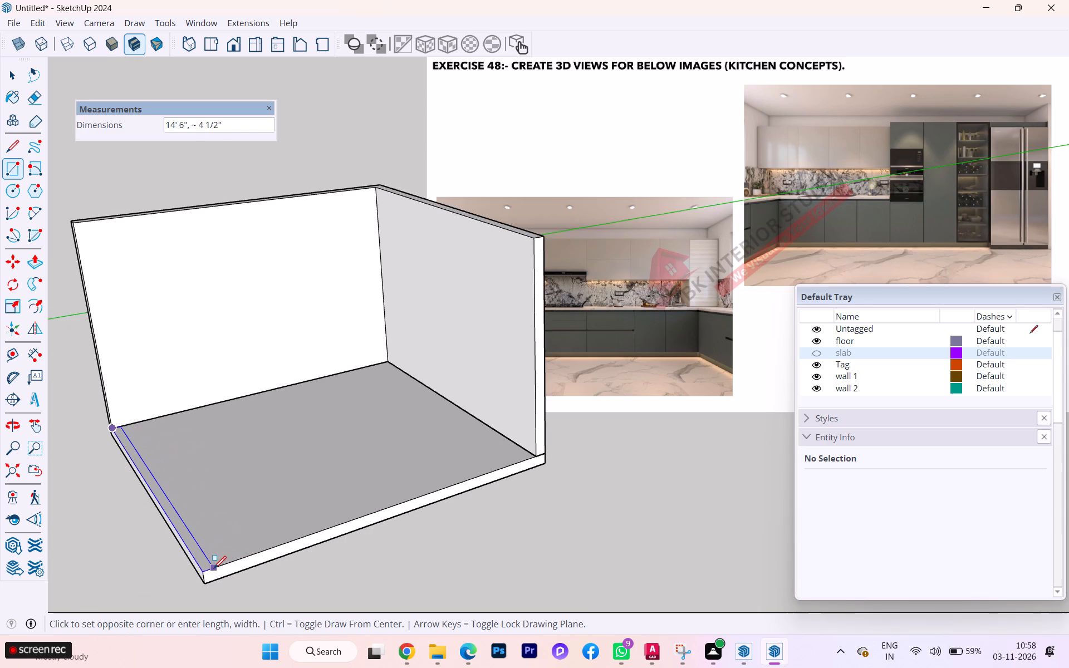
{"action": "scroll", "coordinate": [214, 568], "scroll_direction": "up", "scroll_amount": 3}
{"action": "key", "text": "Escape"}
Place guides 6" inward from the floor slab's open side edge and 6" inward from its front edge.
{"action": "key", "text": "t"}
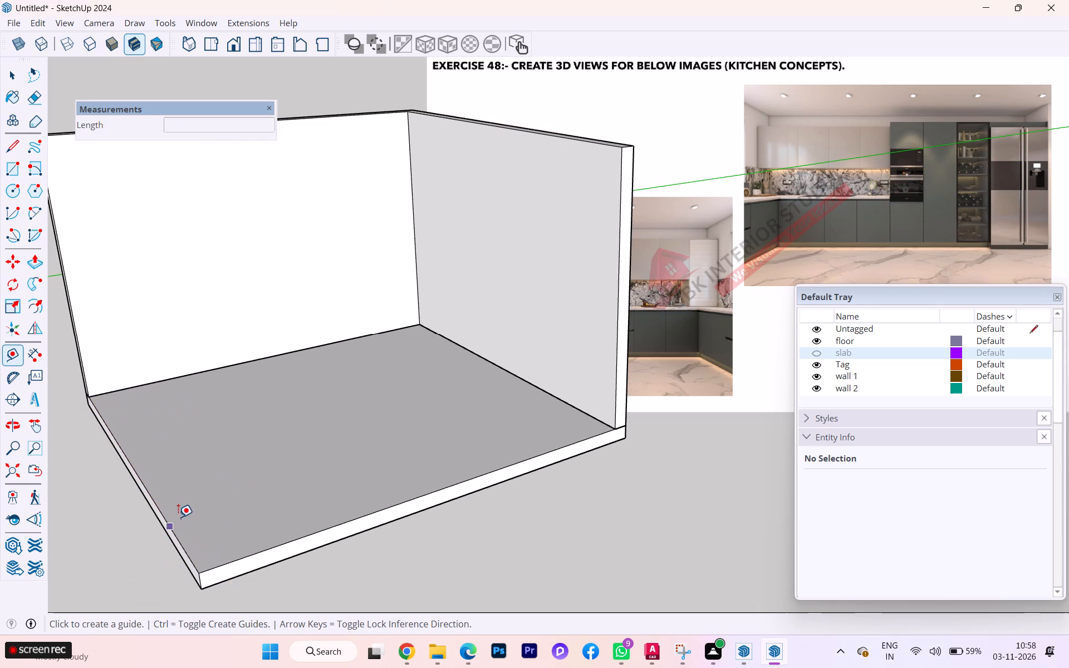
{"action": "left_click", "coordinate": [176, 529]}
{"action": "key", "text": "6"}
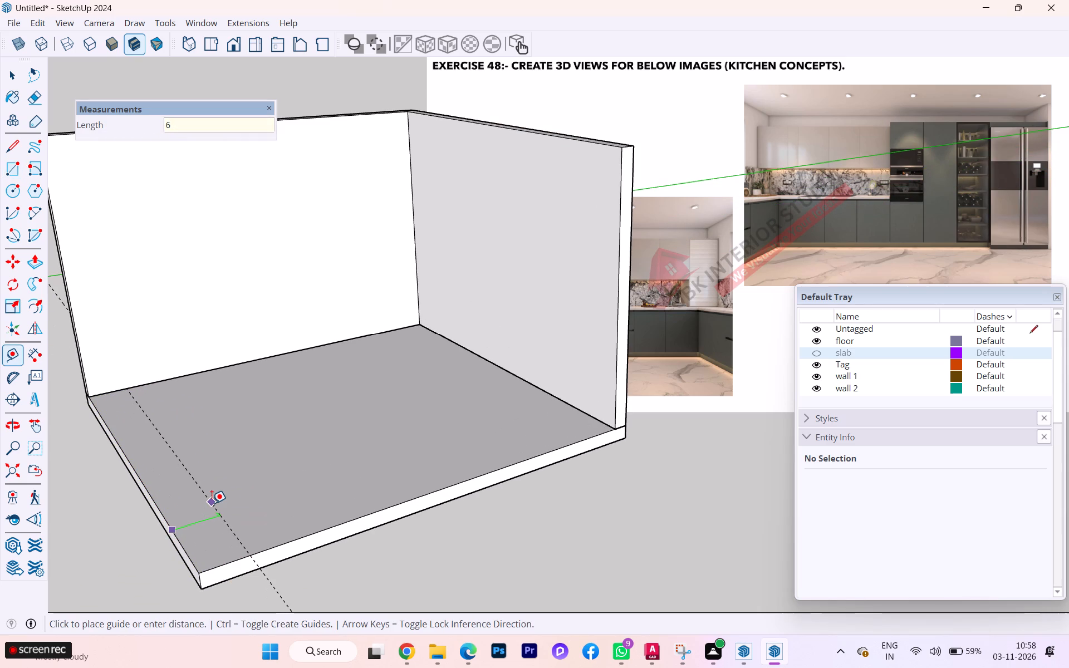
{"action": "key", "text": "Return"}
{"action": "left_click", "coordinate": [262, 547]}
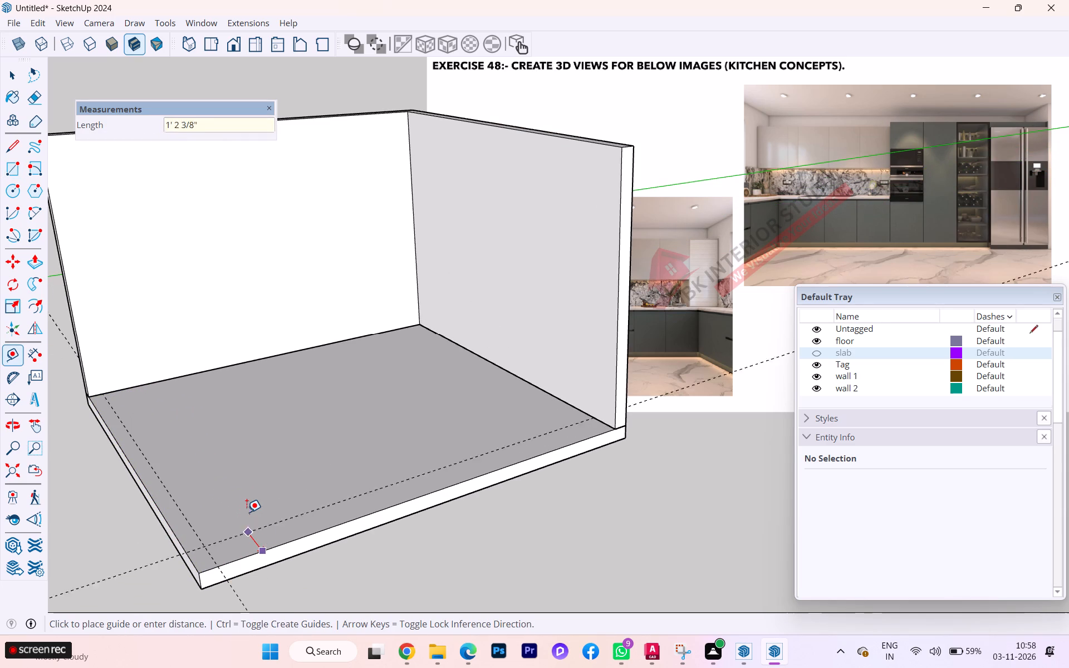
{"action": "key", "text": "6"}
{"action": "key", "text": "Return"}
{"action": "key", "text": "space"}
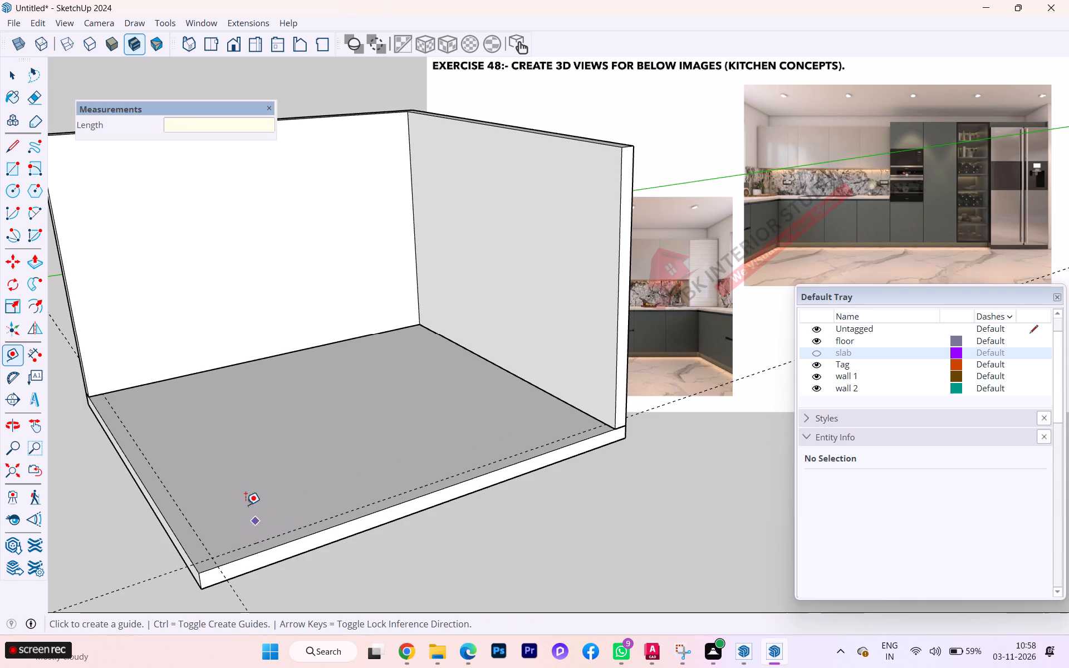
Draw a 14' by 6" rectangle on the floor along the open side edge, from the back wall to the guide intersection.
{"action": "key", "text": "r"}
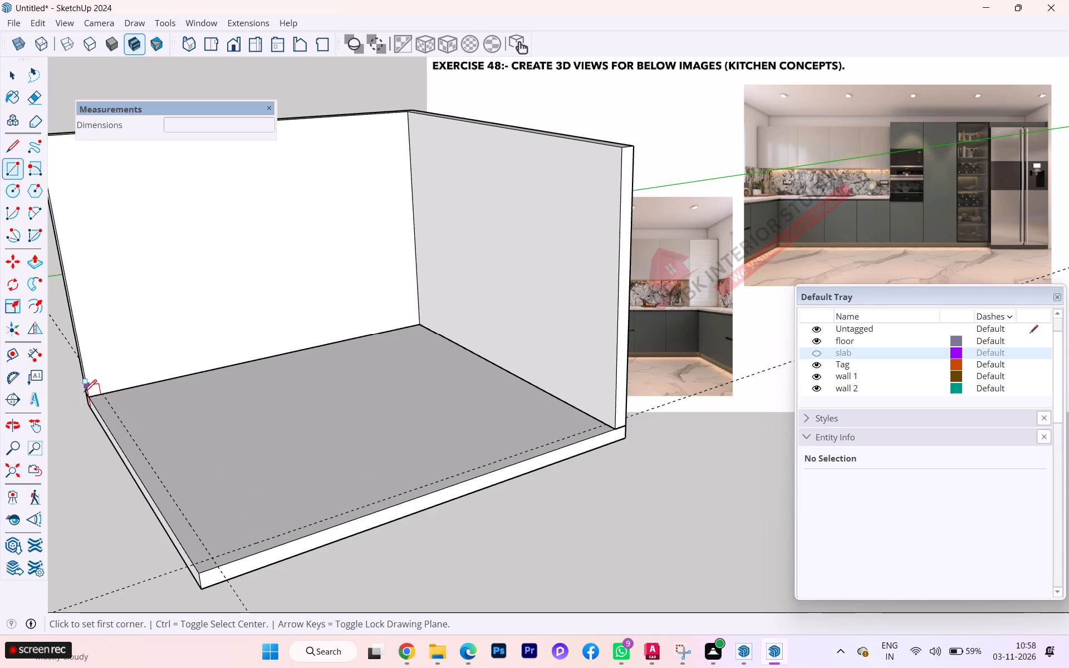
{"action": "left_click", "coordinate": [86, 397]}
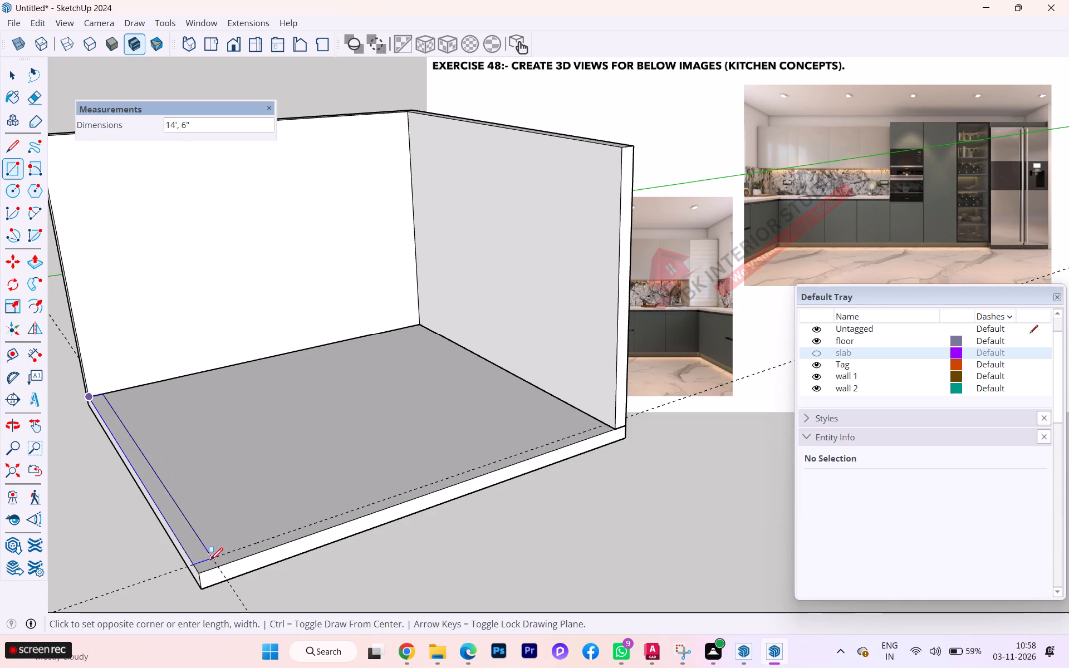
{"action": "left_click", "coordinate": [218, 567]}
{"action": "key", "text": "space"}
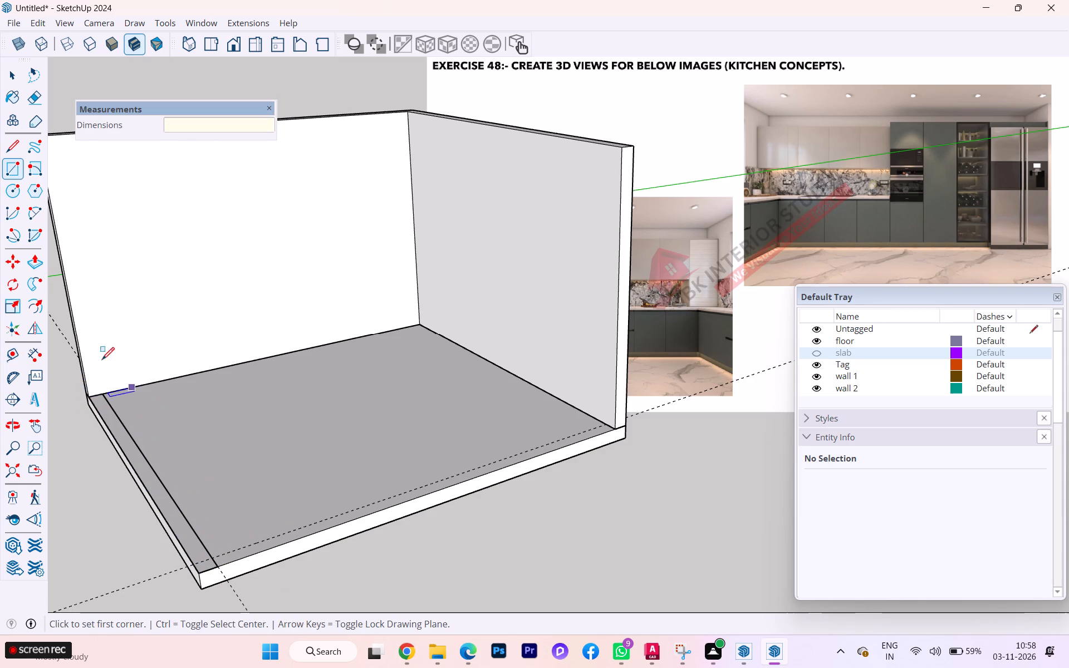
Extrude the floor strip up 10' to the top of the existing walls as a new side wall.
{"action": "key", "text": "p"}
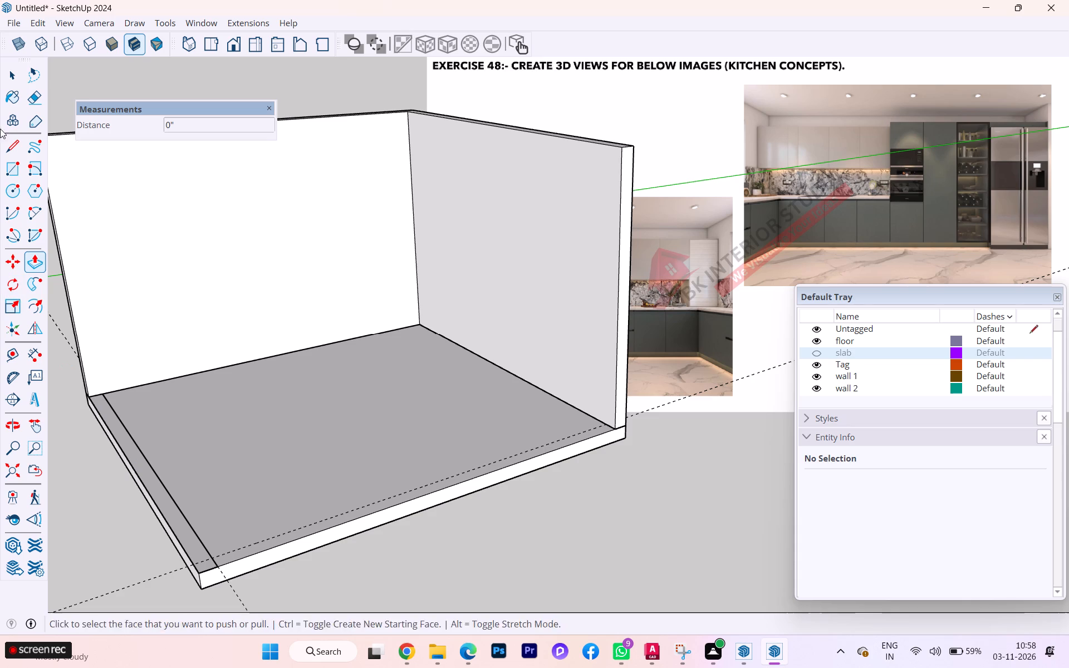
{"action": "left_click", "coordinate": [21, 83]}
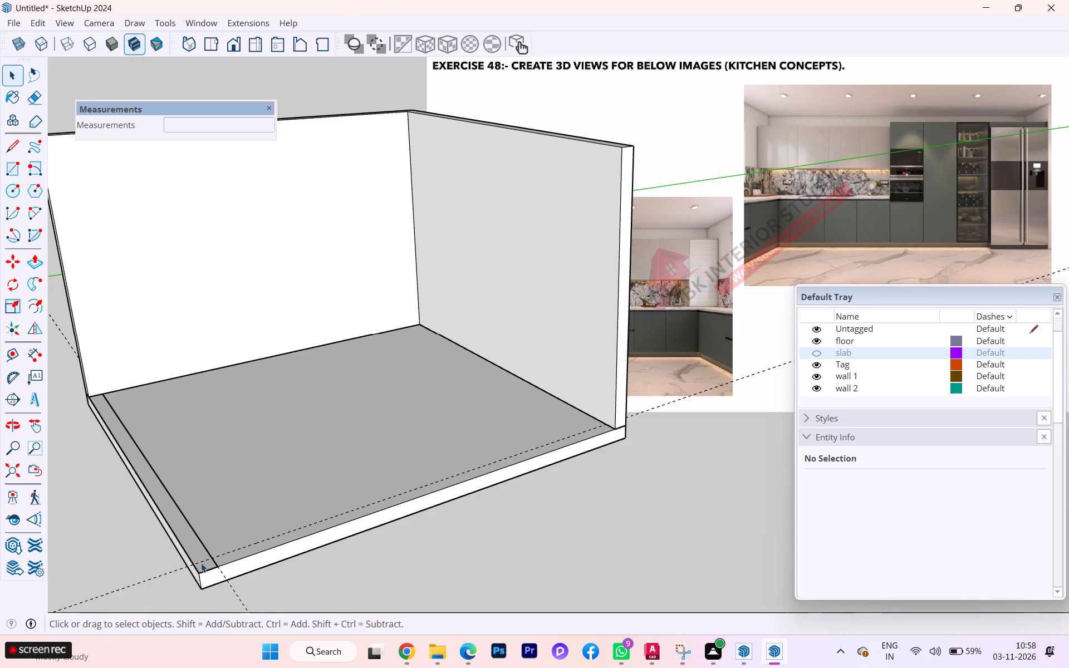
{"action": "triple_click", "coordinate": [199, 557]}
{"action": "key", "text": "p"}
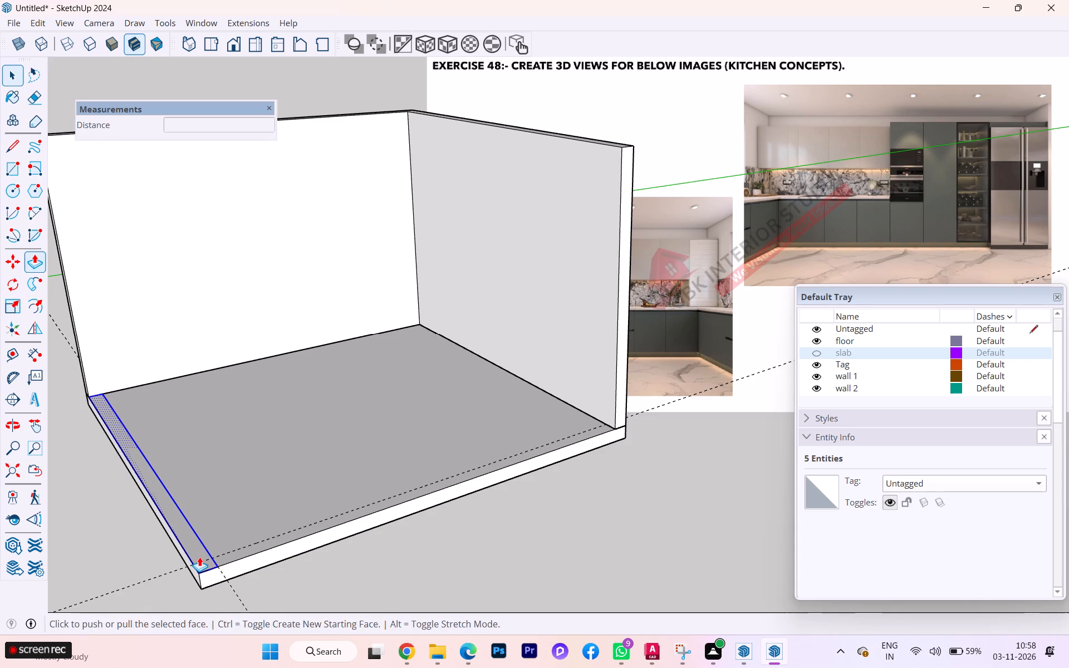
{"action": "left_click", "coordinate": [199, 557]}
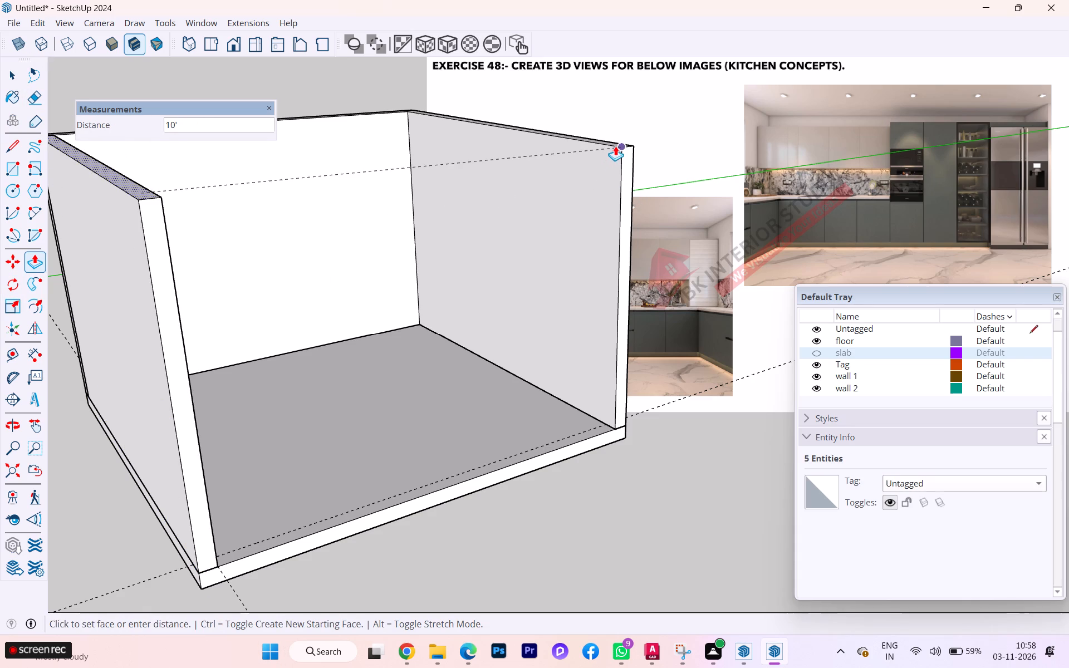
{"action": "left_click", "coordinate": [615, 145]}
{"action": "key", "text": "space"}
{"action": "left_click", "coordinate": [5, 72]}
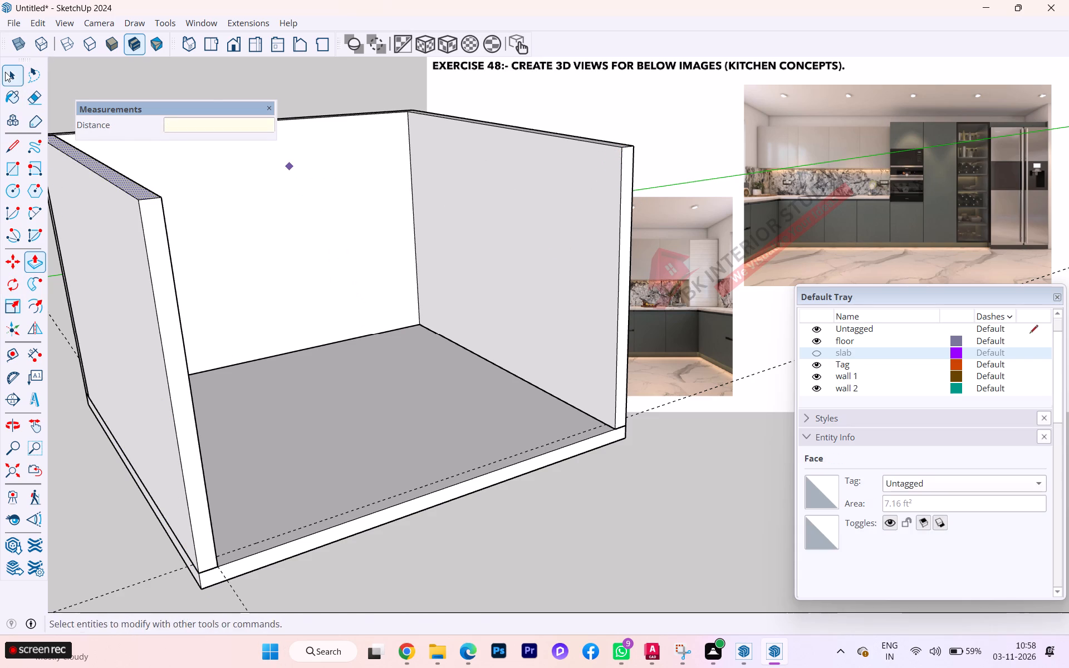
Make the new side wall a group and assign it to the tag "wall 2".
{"action": "triple_click", "coordinate": [169, 347]}
{"action": "right_click", "coordinate": [169, 347]}
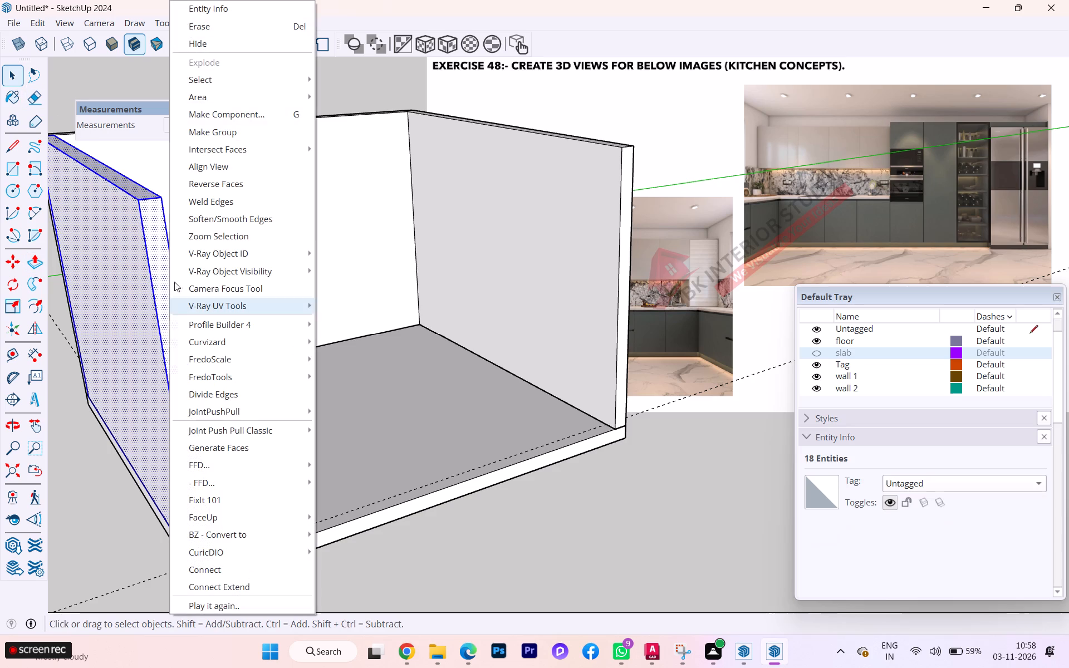
{"action": "left_click", "coordinate": [237, 129]}
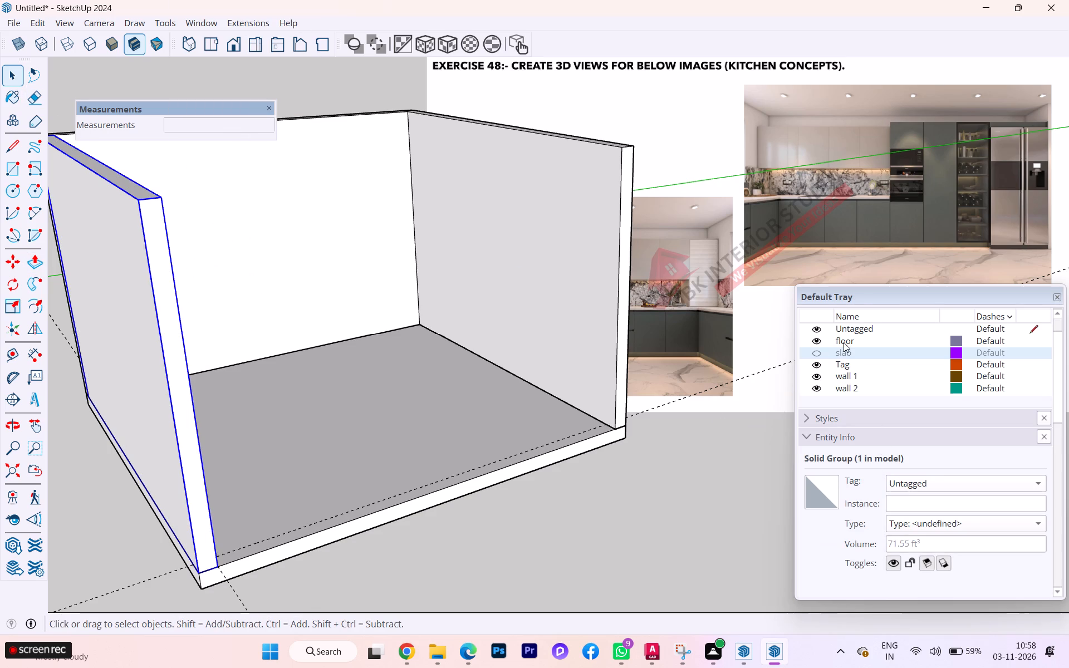
{"action": "left_click", "coordinate": [908, 480]}
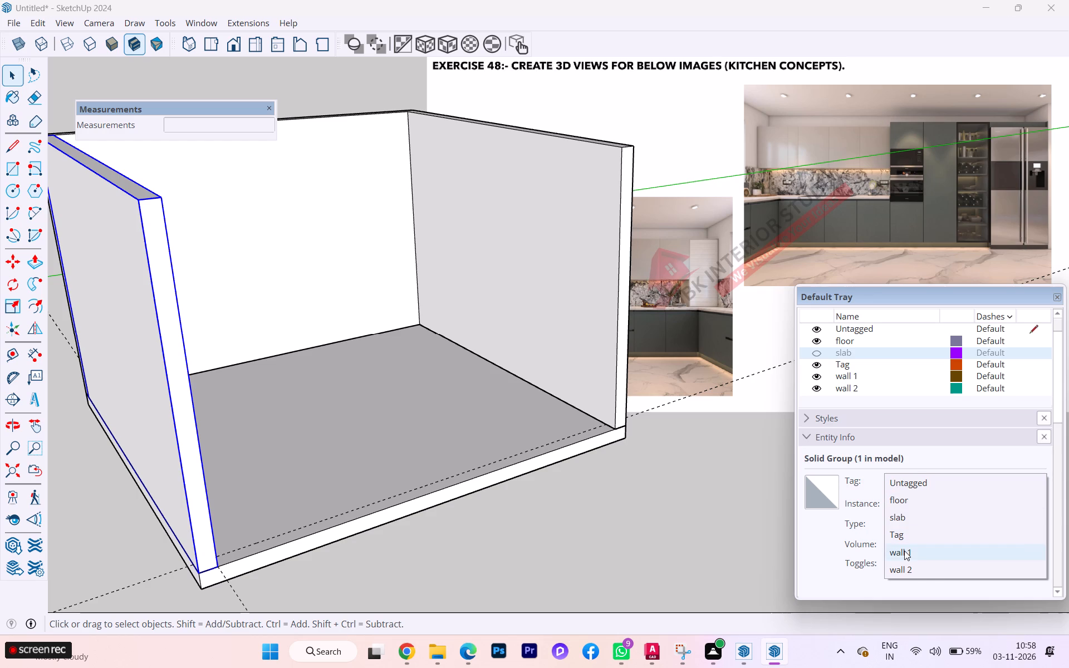
{"action": "left_click", "coordinate": [904, 567]}
{"action": "left_click", "coordinate": [647, 480]}
Hide the "wall 2" tag.
{"action": "scroll", "coordinate": [641, 475], "scroll_direction": "down", "scroll_amount": 1}
{"action": "middle_click_drag", "start_coordinate": [619, 485], "coordinate": [544, 504]}
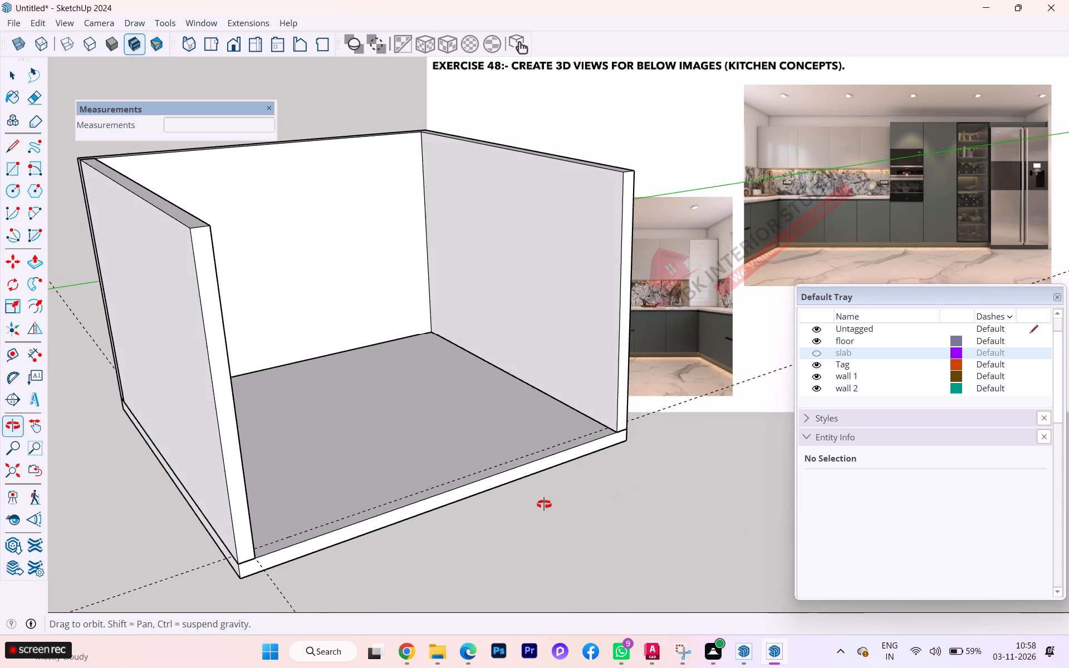
{"action": "middle_click_drag", "start_coordinate": [544, 504], "coordinate": [416, 509]}
{"action": "left_click", "coordinate": [814, 385]}
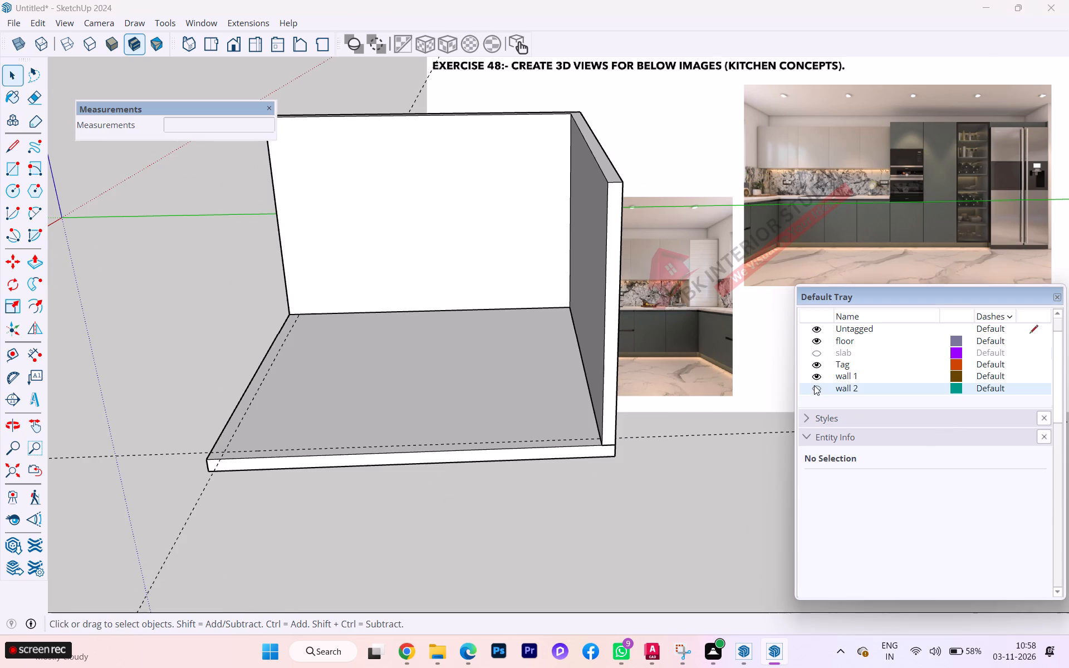
Draw a 6" by 14' rectangle on the floor along the hidden wall's footprint, from the back wall's end to the front guide.
{"action": "scroll", "coordinate": [221, 470], "scroll_direction": "down", "scroll_amount": 1}
{"action": "middle_click_drag", "start_coordinate": [221, 470], "coordinate": [709, 461]}
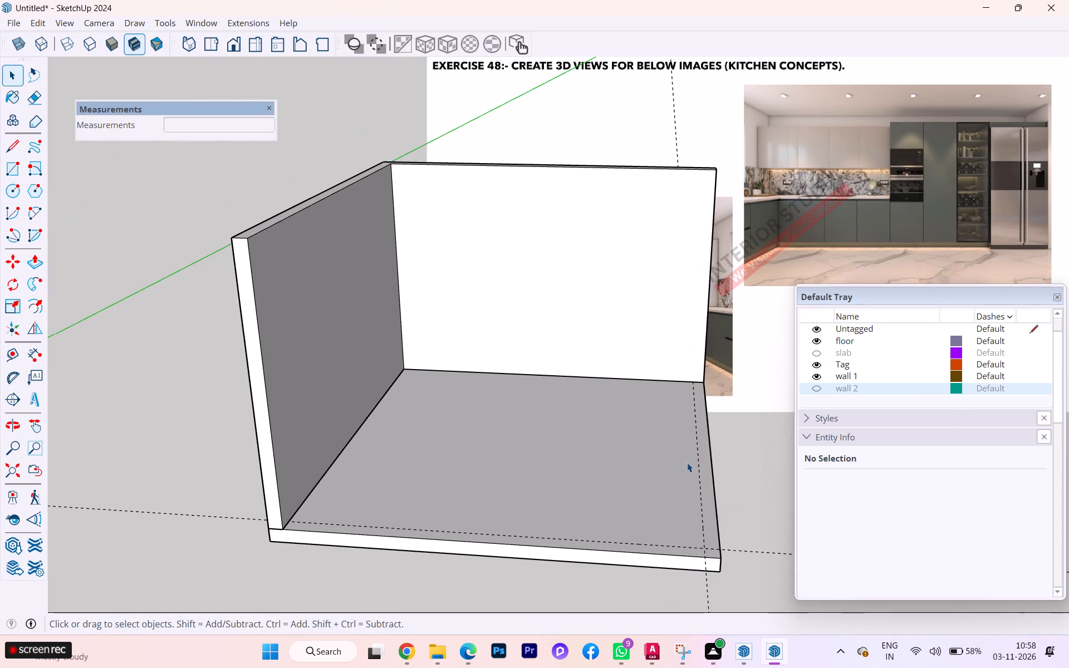
{"action": "key", "text": "r"}
{"action": "scroll", "coordinate": [705, 363], "scroll_direction": "up", "scroll_amount": 1}
{"action": "scroll", "coordinate": [705, 365], "scroll_direction": "down", "scroll_amount": 1}
{"action": "scroll", "coordinate": [705, 365], "scroll_direction": "up", "scroll_amount": 2}
{"action": "scroll", "coordinate": [705, 366], "scroll_direction": "down", "scroll_amount": 1}
{"action": "scroll", "coordinate": [706, 367], "scroll_direction": "up", "scroll_amount": 2}
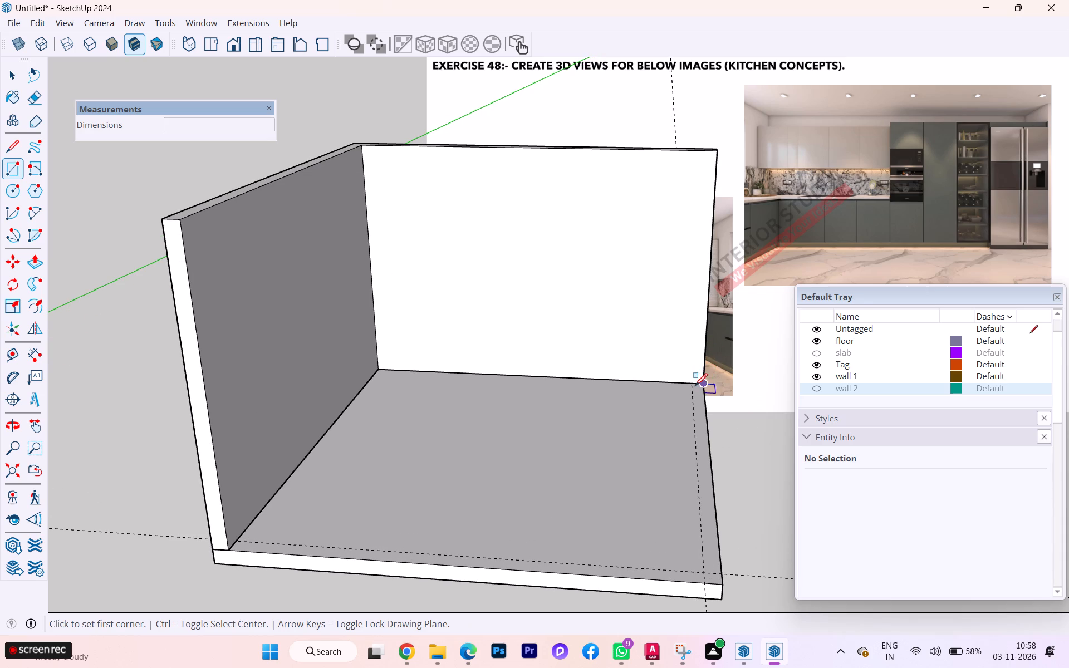
{"action": "left_click", "coordinate": [694, 387]}
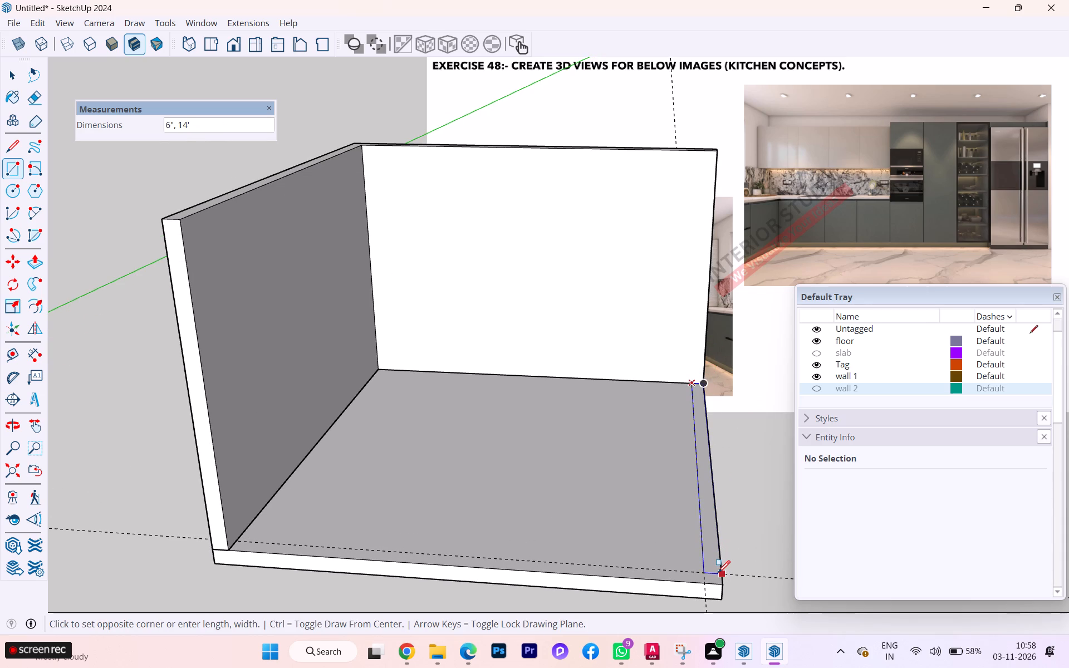
{"action": "left_click", "coordinate": [718, 573]}
{"action": "key", "text": "space"}
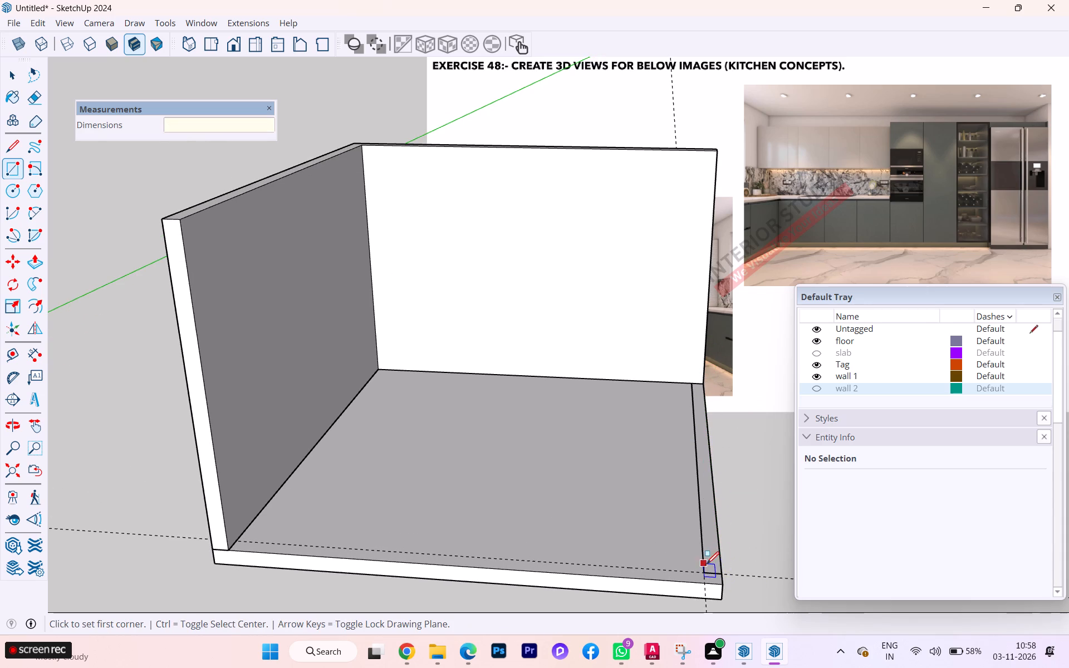
Extrude the 6" by 14' floor strip up 10' to the top of the existing walls as the opposite side wall.
{"action": "key", "text": "p"}
{"action": "left_click", "coordinate": [708, 539]}
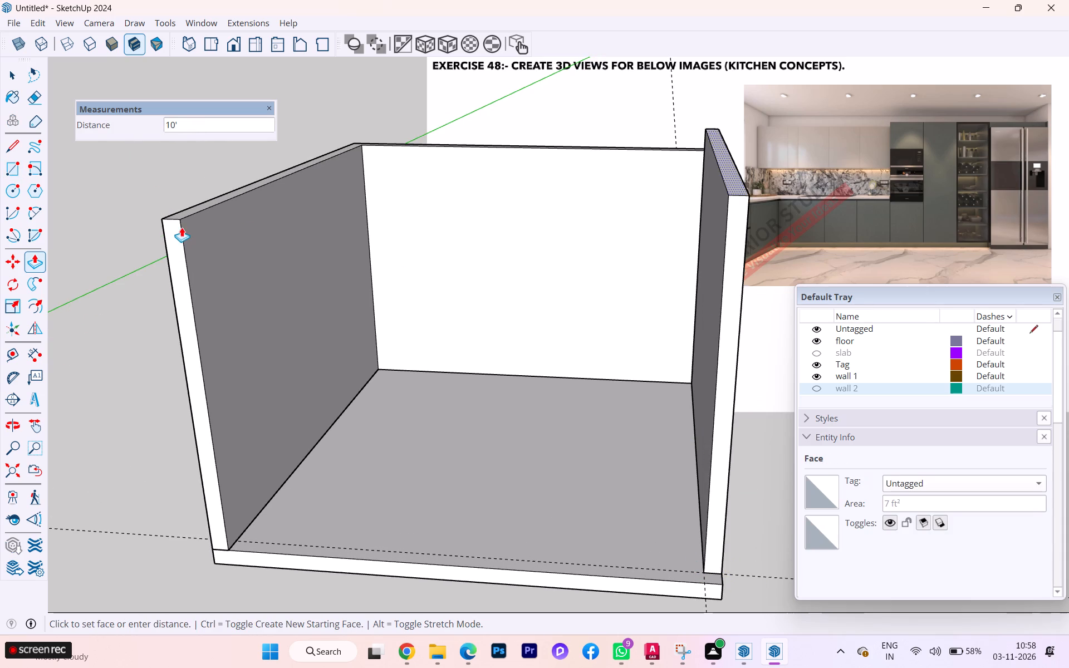
{"action": "left_click", "coordinate": [184, 220]}
Select the whole new side wall and make it a group.
{"action": "left_click", "coordinate": [19, 83]}
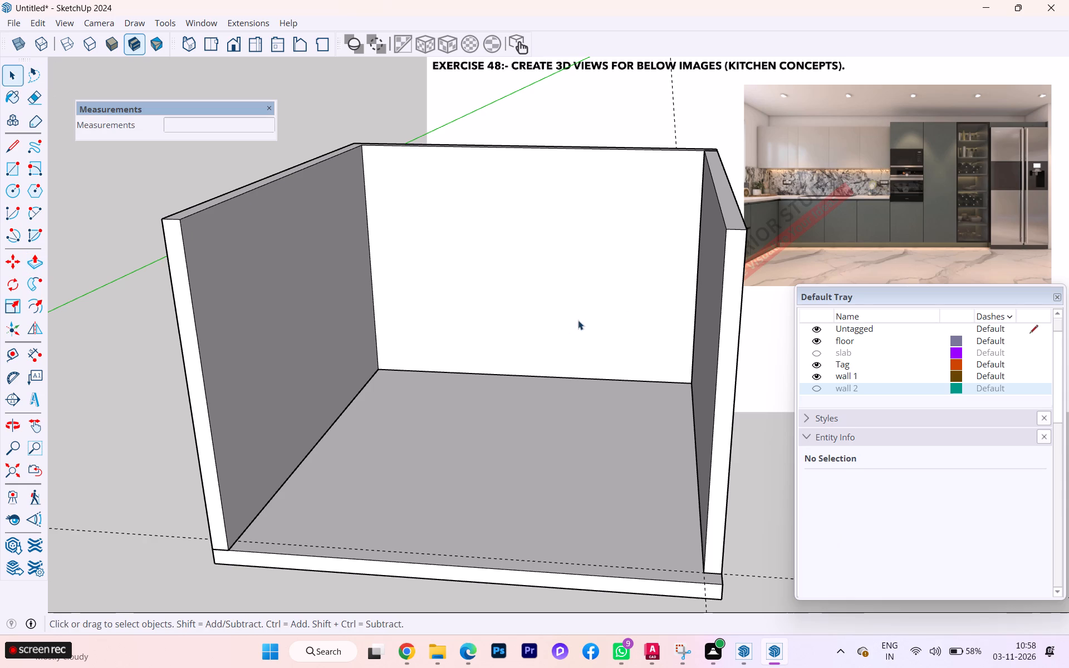
{"action": "triple_click", "coordinate": [717, 287]}
{"action": "right_click", "coordinate": [718, 287]}
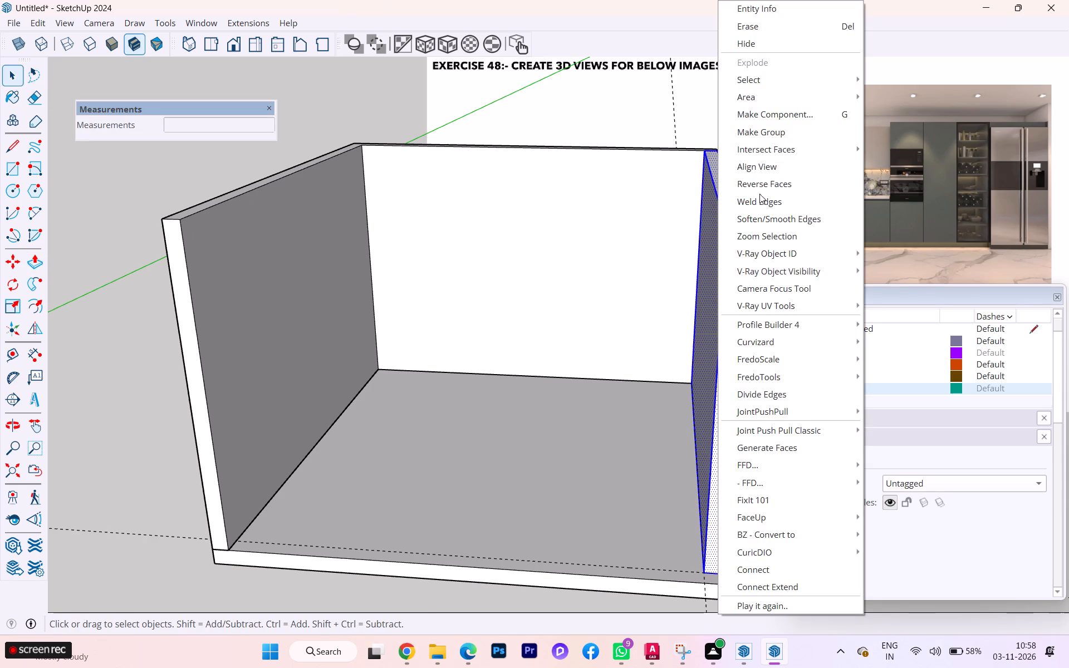
{"action": "left_click", "coordinate": [789, 131]}
{"action": "scroll", "coordinate": [718, 482], "scroll_direction": "down", "scroll_amount": 3}
{"action": "middle_click_drag", "start_coordinate": [709, 482], "coordinate": [524, 482]}
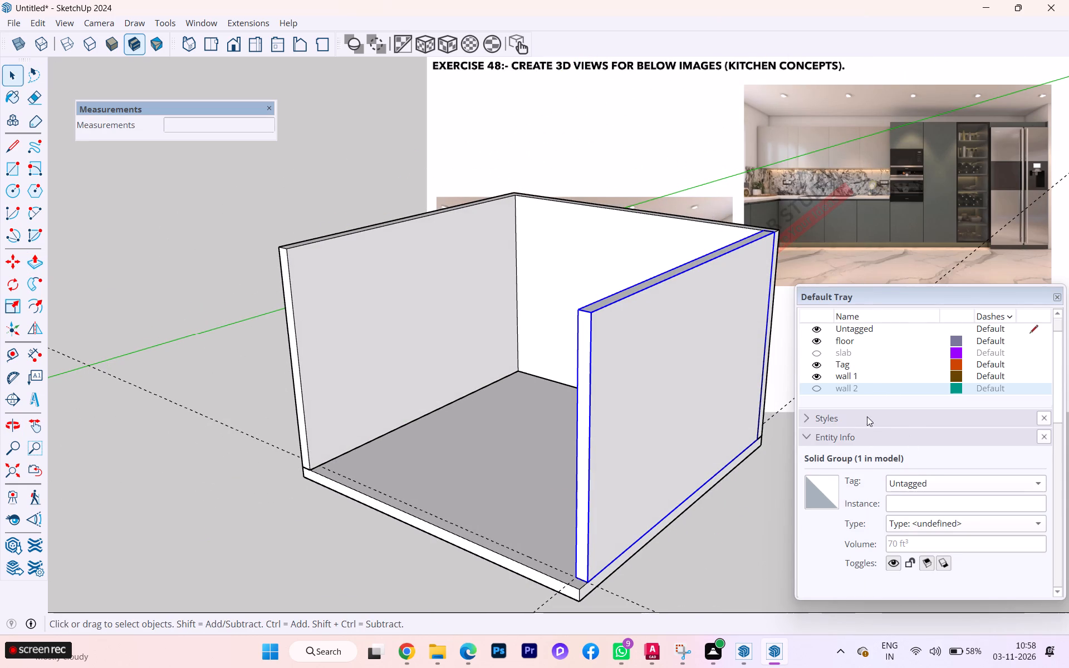
Rename the tag "Tag" as "wall 3".
{"action": "left_click", "coordinate": [856, 365]}
{"action": "right_click", "coordinate": [856, 364]}
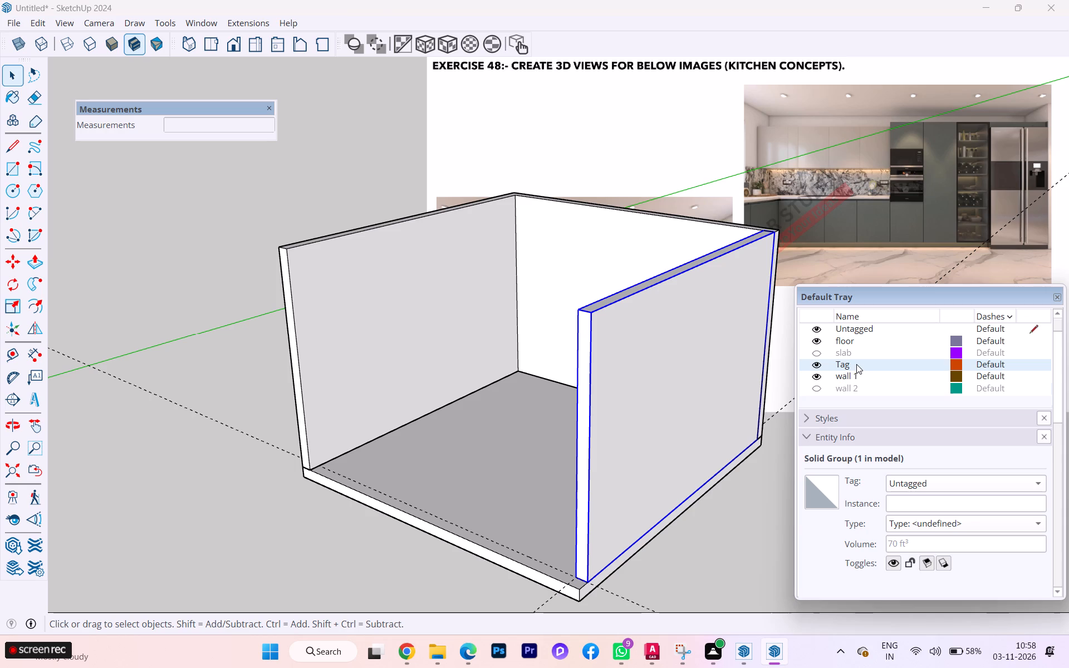
{"action": "double_click", "coordinate": [856, 363]}
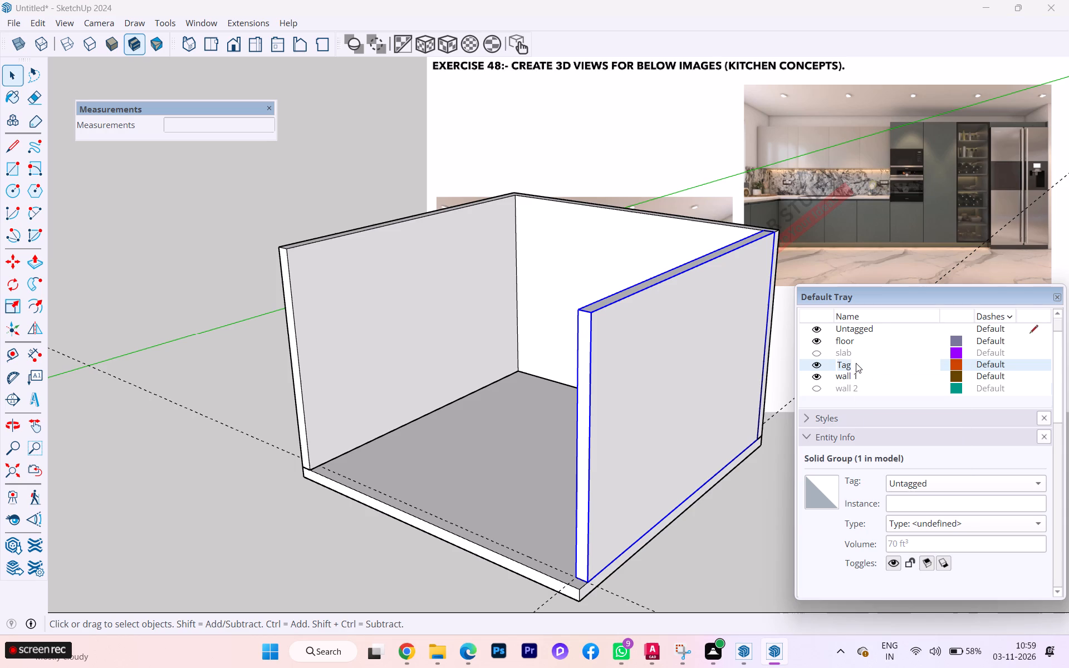
{"action": "key", "text": "BackSpace"}
{"action": "type", "text": "wall"}
{"action": "key", "text": "space"}
{"action": "key", "text": "3"}
{"action": "left_click", "coordinate": [766, 499]}
Assign the new side wall group to the tag "wall 3".
{"action": "left_click", "coordinate": [935, 480]}
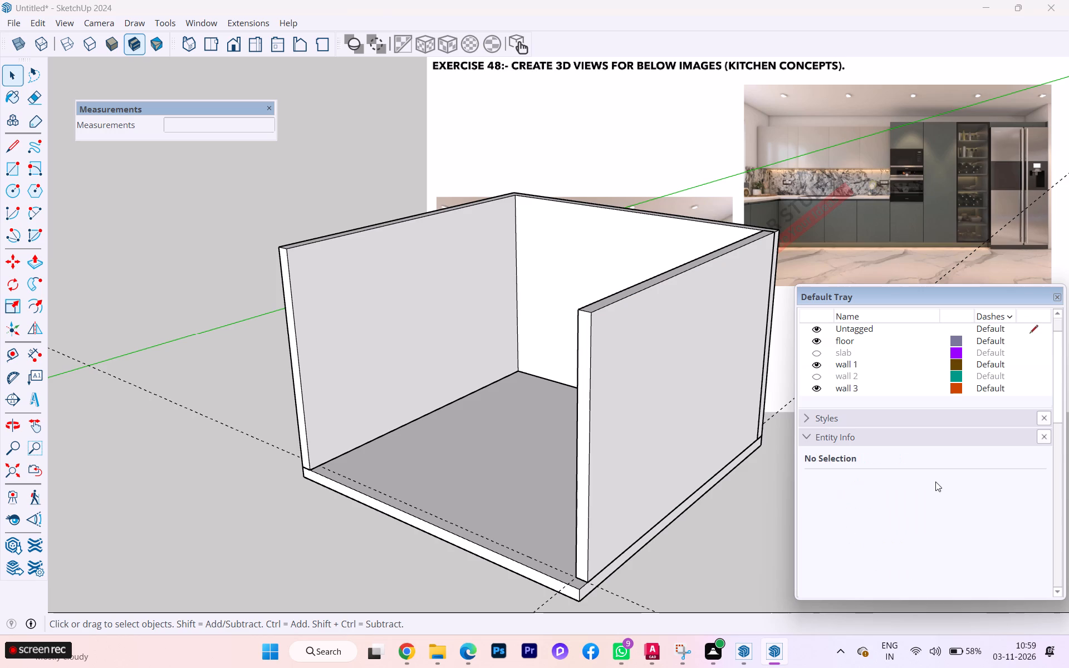
{"action": "left_click", "coordinate": [653, 360]}
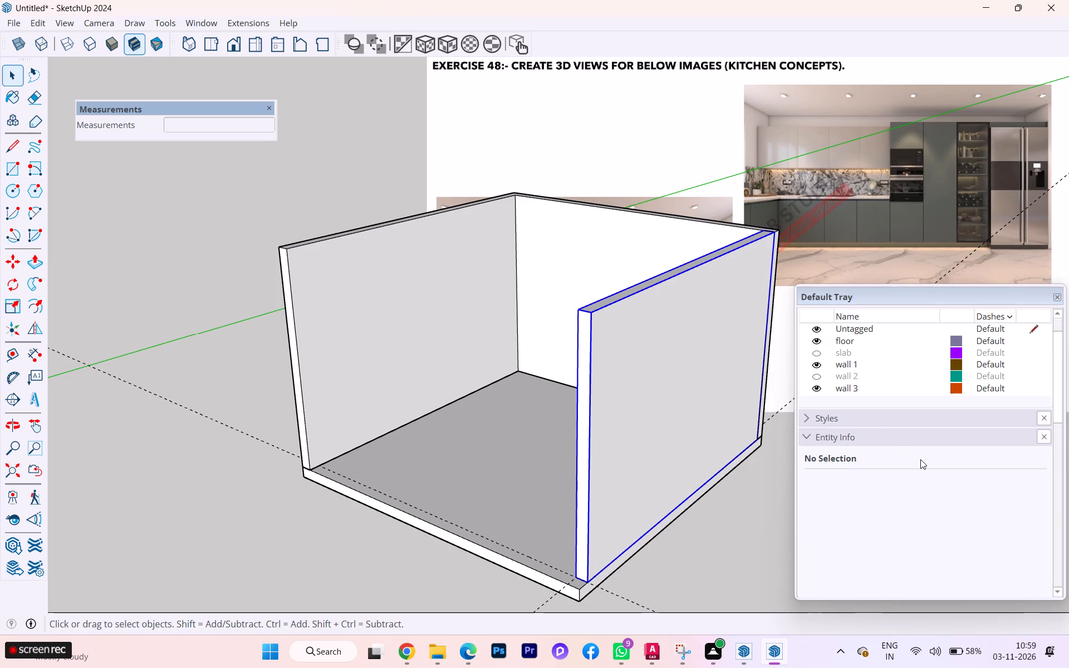
{"action": "left_click", "coordinate": [929, 476]}
{"action": "left_click", "coordinate": [923, 572]}
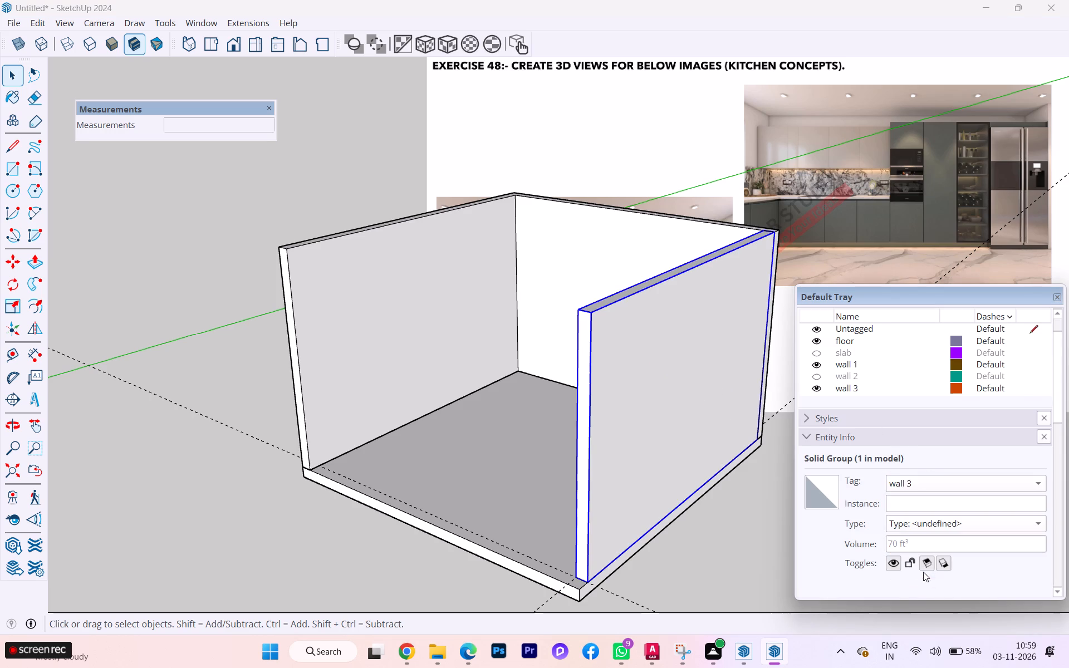
Hide the "wall 3" tag, toggling the "wall 2" tag on and back off.
{"action": "left_click", "coordinate": [817, 388]}
{"action": "left_click", "coordinate": [815, 374]}
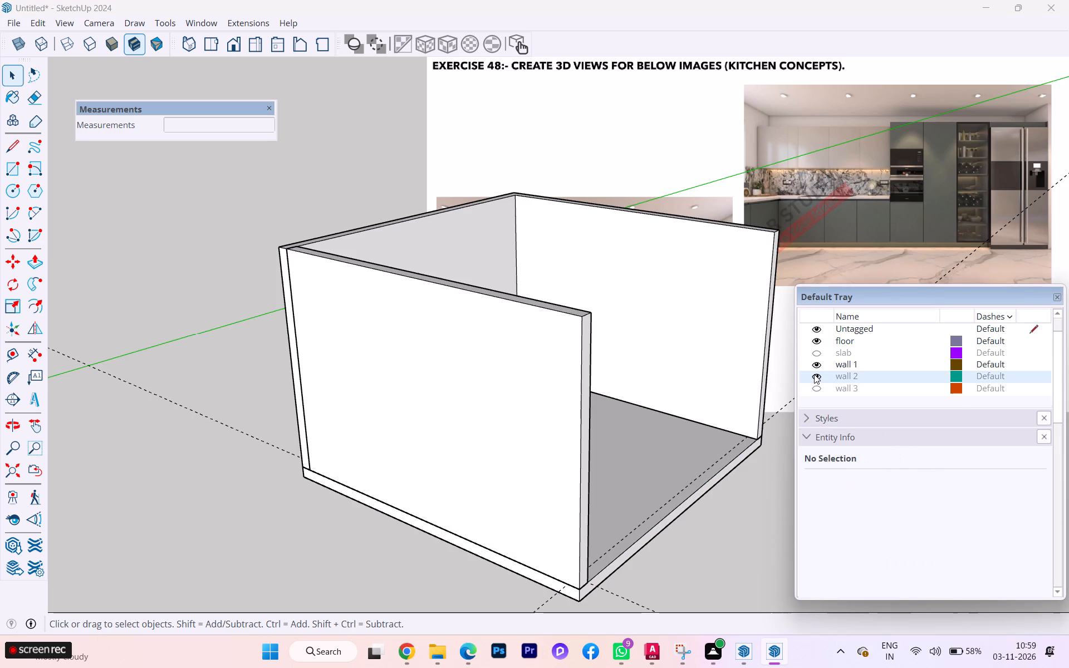
{"action": "left_click", "coordinate": [815, 377]}
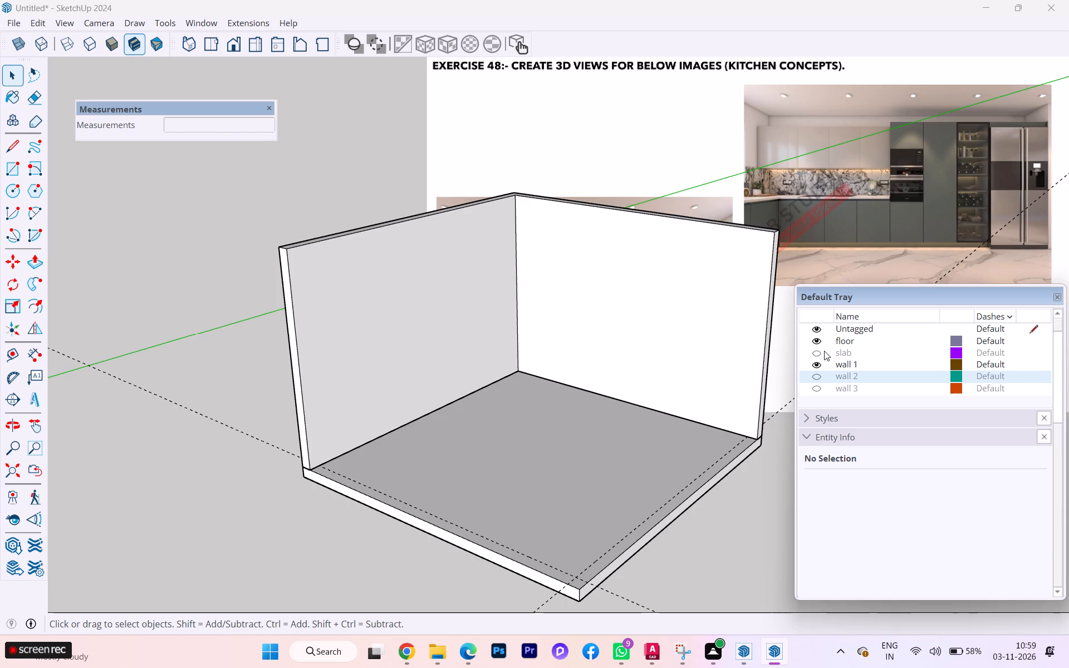
{"action": "left_click", "coordinate": [729, 508]}
Delete all guides from the model.
{"action": "scroll", "coordinate": [583, 489], "scroll_direction": "down", "scroll_amount": 2}
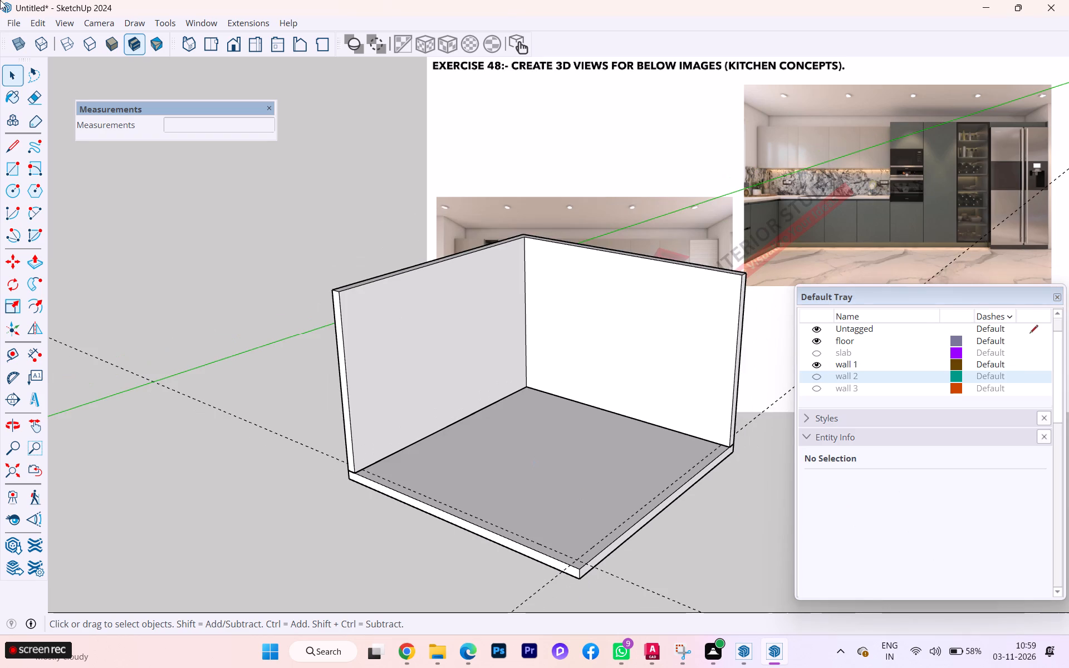
{"action": "left_click", "coordinate": [43, 24]}
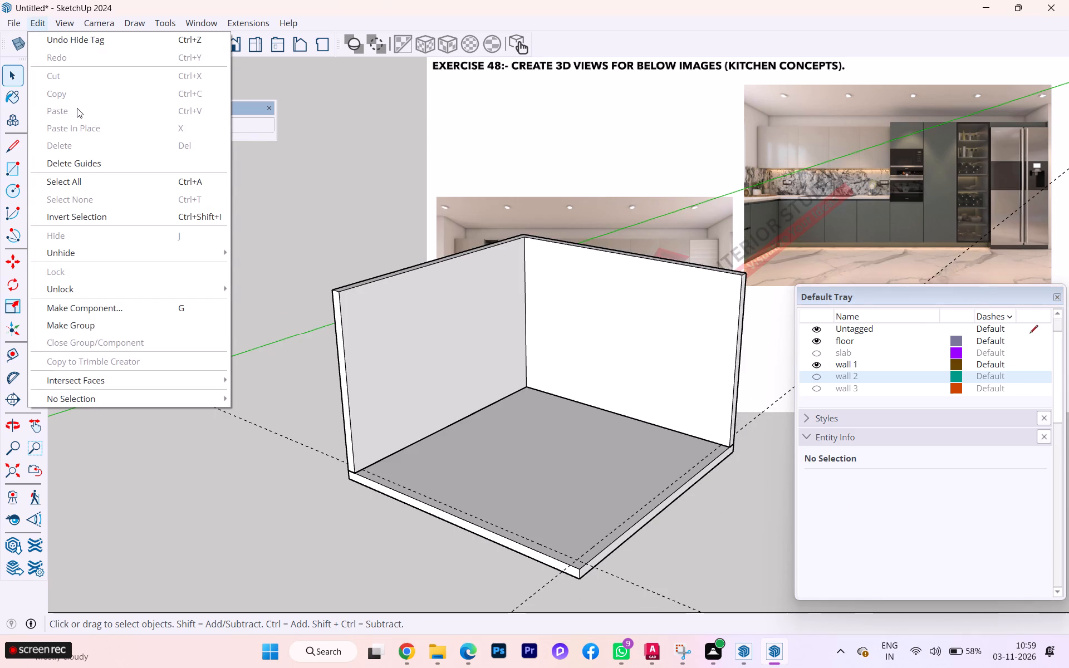
{"action": "left_click", "coordinate": [100, 159]}
{"action": "left_click", "coordinate": [252, 411]}
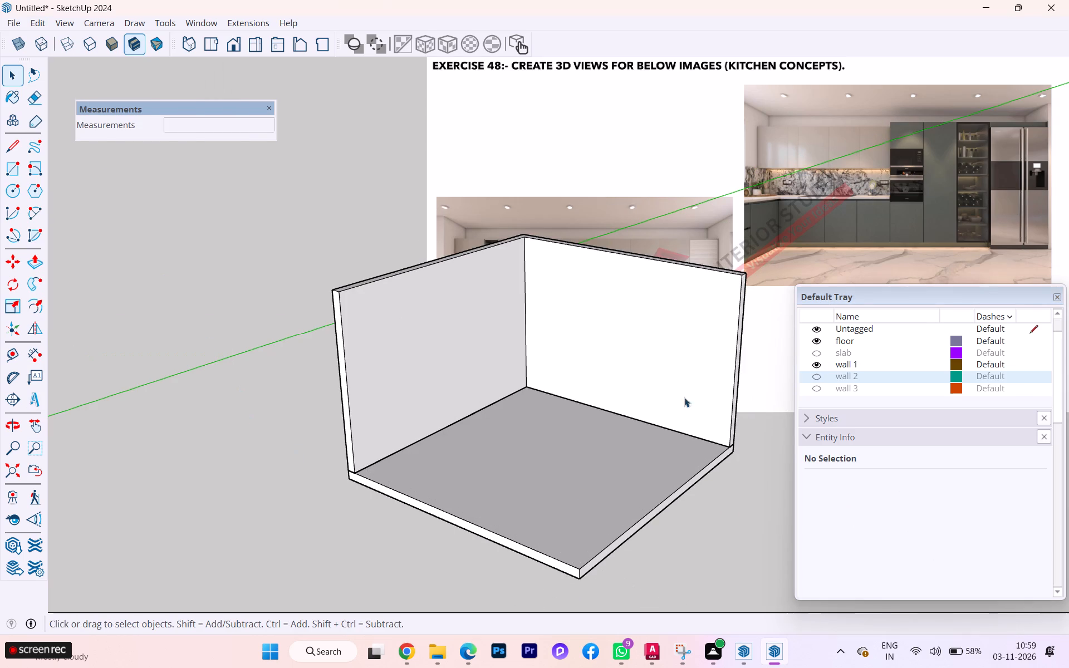
Place a guide on the floor 2' from the base edge of the visible left wall, along the red axis.
{"action": "scroll", "coordinate": [661, 387], "scroll_direction": "up", "scroll_amount": 3}
{"action": "scroll", "coordinate": [395, 428], "scroll_direction": "down", "scroll_amount": 1}
{"action": "middle_click_drag", "start_coordinate": [384, 432], "coordinate": [389, 471]}
{"action": "scroll", "coordinate": [364, 458], "scroll_direction": "down", "scroll_amount": 1}
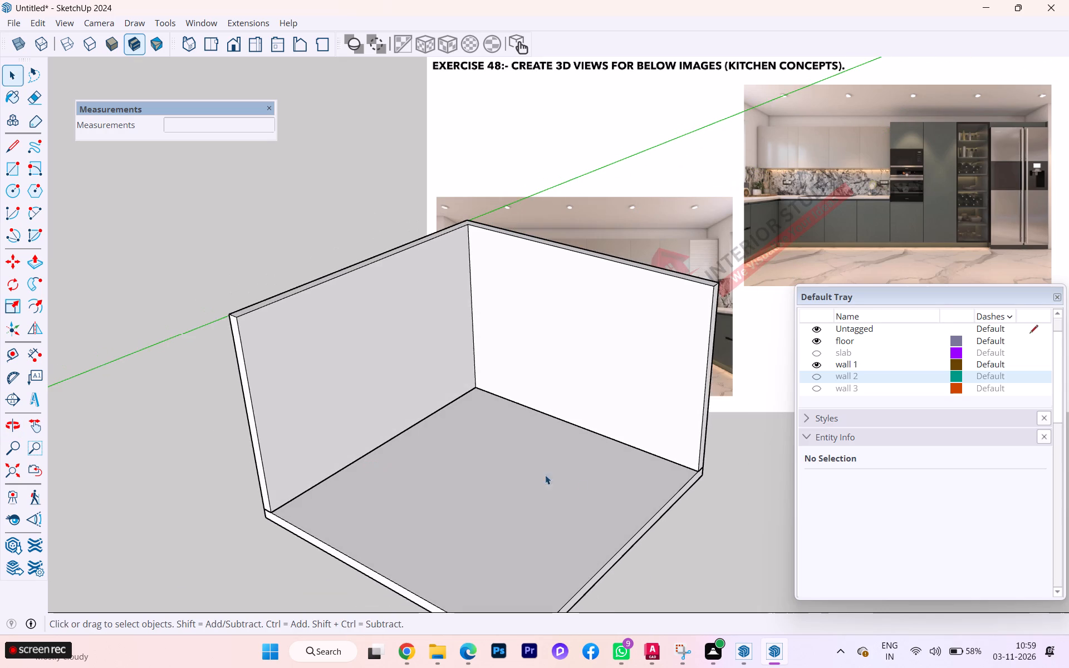
{"action": "scroll", "coordinate": [472, 450], "scroll_direction": "up", "scroll_amount": 2}
{"action": "key", "text": "t"}
{"action": "scroll", "coordinate": [435, 416], "scroll_direction": "up", "scroll_amount": 4}
{"action": "left_click", "coordinate": [391, 423]}
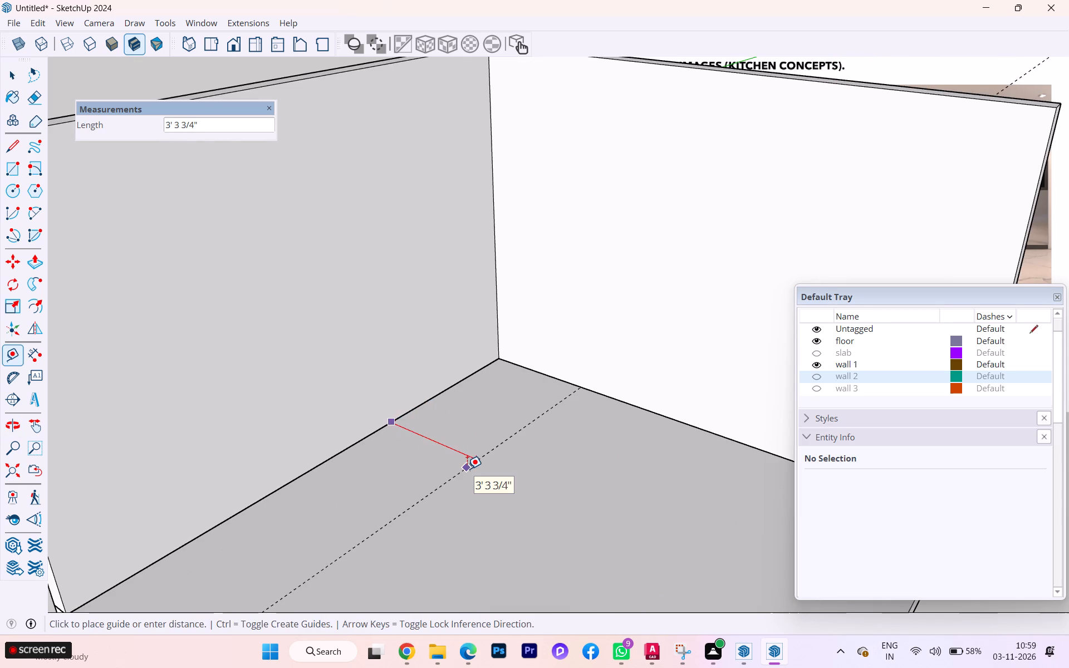
{"action": "key", "text": "Right"}
{"action": "type", "text": "2'"}
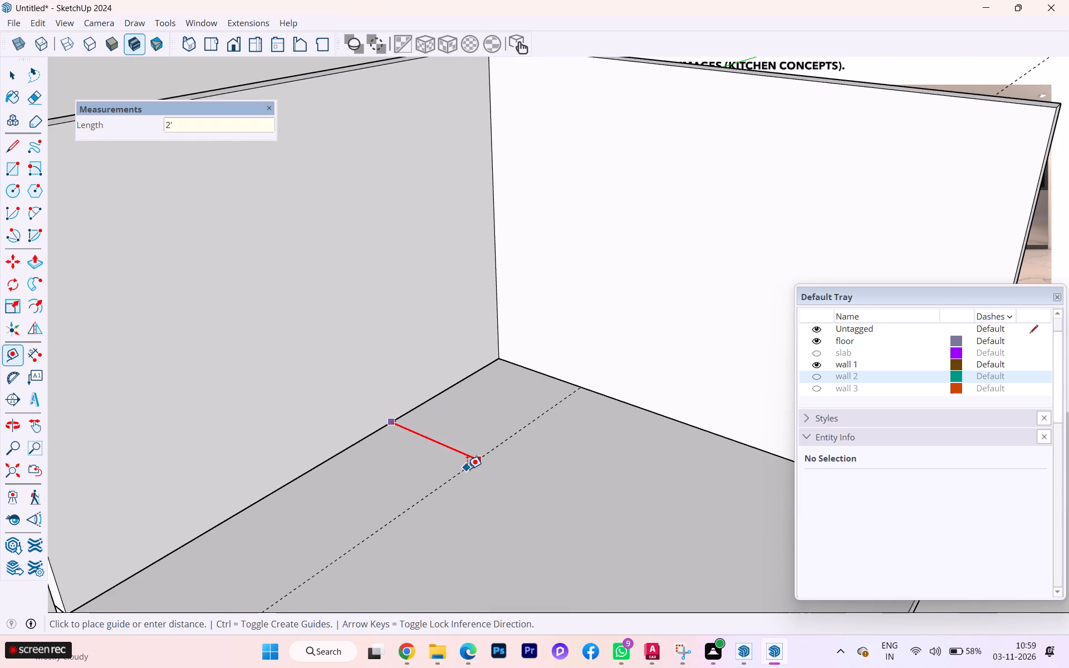
{"action": "key", "text": "Return"}
Place a second floor guide 2' from the base edge of the adjoining back wall.
{"action": "scroll", "coordinate": [467, 469], "scroll_direction": "up", "scroll_amount": 1}
{"action": "left_click", "coordinate": [626, 391]}
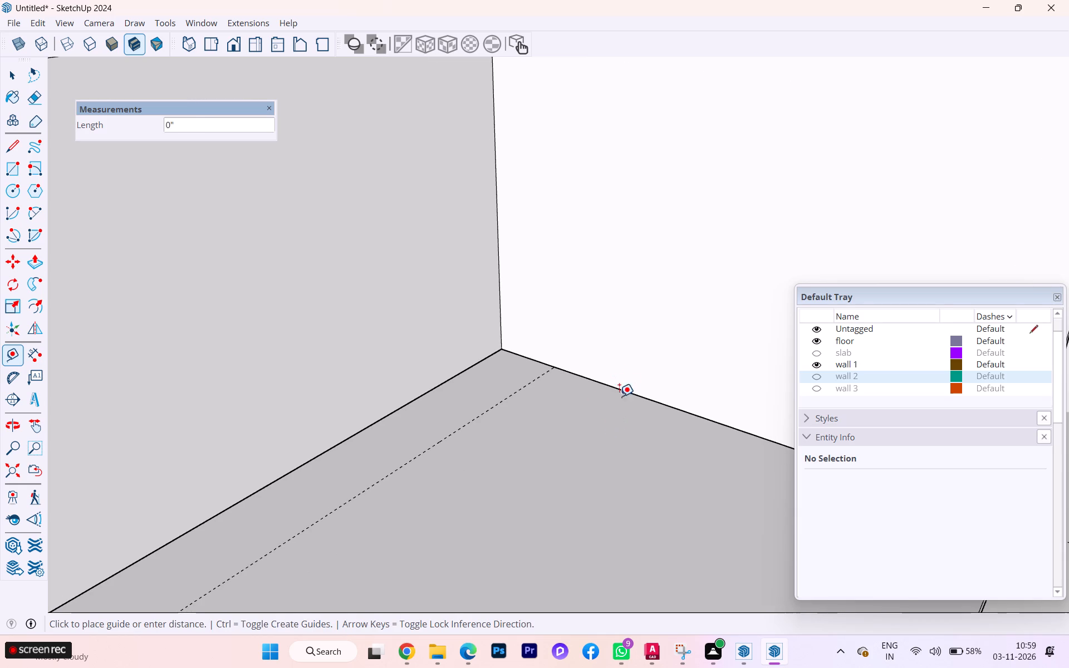
{"action": "key", "text": "2"}
{"action": "key", "text": "apostrophe"}
{"action": "key", "text": "Return"}
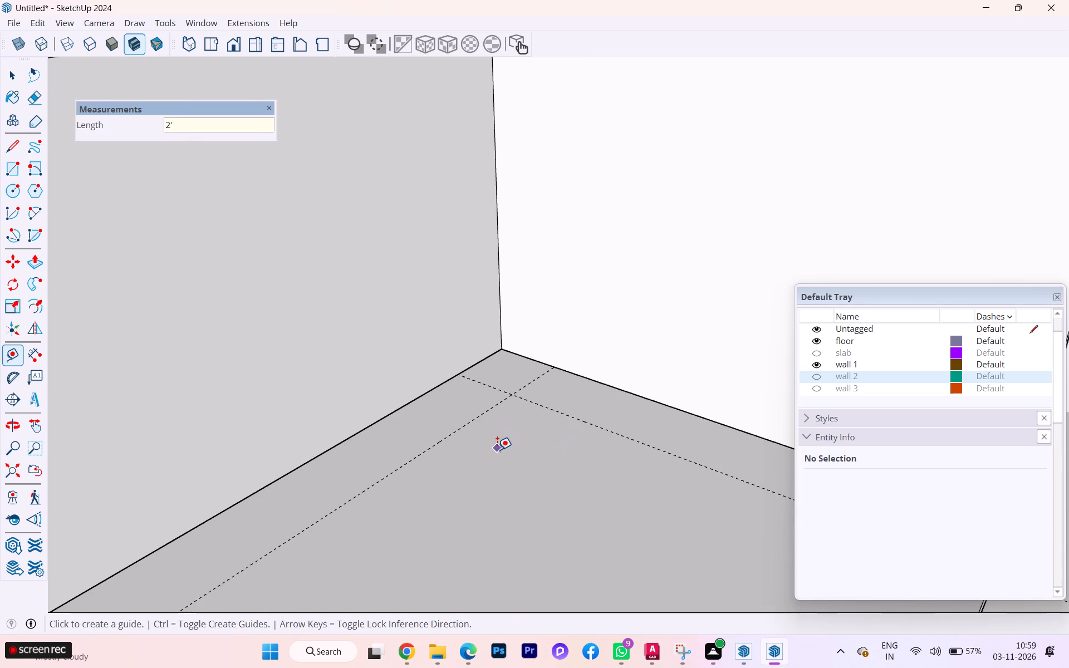
Draw a 2' wide floor rectangle about 12' 5 1/2" long beside the left wall, from the inner corner along the guide.
{"action": "scroll", "coordinate": [509, 439], "scroll_direction": "down", "scroll_amount": 5}
{"action": "scroll", "coordinate": [512, 429], "scroll_direction": "up", "scroll_amount": 2}
{"action": "scroll", "coordinate": [512, 429], "scroll_direction": "down", "scroll_amount": 3}
{"action": "scroll", "coordinate": [511, 428], "scroll_direction": "up", "scroll_amount": 2}
{"action": "scroll", "coordinate": [510, 428], "scroll_direction": "down", "scroll_amount": 2}
{"action": "middle_click_drag", "start_coordinate": [494, 455], "coordinate": [472, 494]}
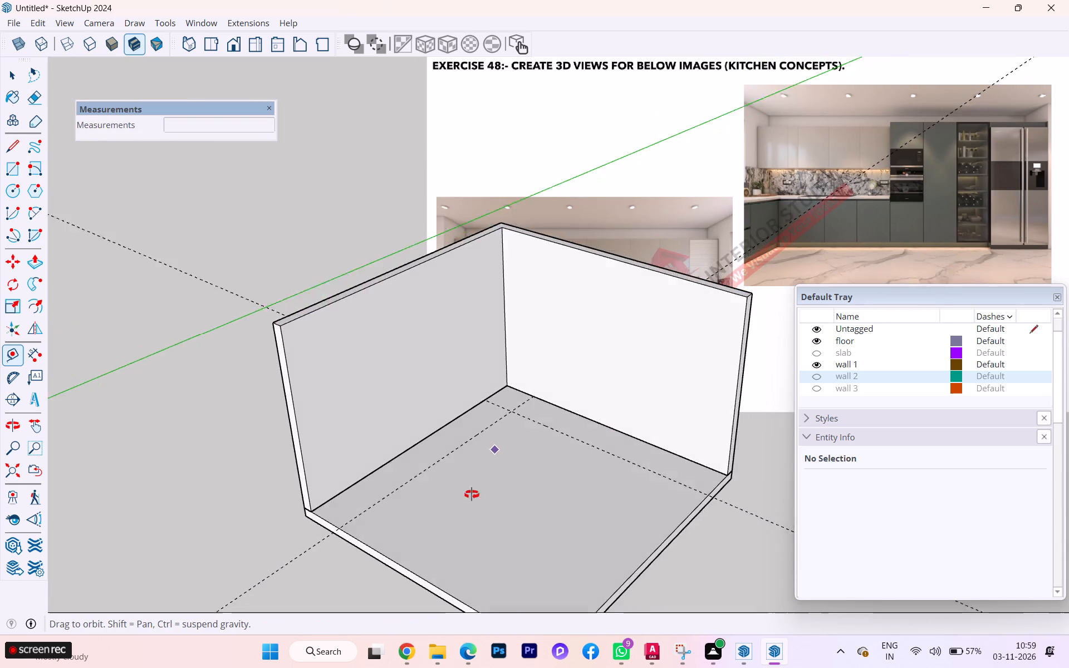
{"action": "middle_click_drag", "start_coordinate": [472, 494], "coordinate": [468, 512]}
{"action": "key", "text": "space"}
{"action": "key", "text": "r"}
{"action": "scroll", "coordinate": [517, 382], "scroll_direction": "up", "scroll_amount": 4}
{"action": "scroll", "coordinate": [543, 382], "scroll_direction": "down", "scroll_amount": 1}
{"action": "scroll", "coordinate": [543, 382], "scroll_direction": "up", "scroll_amount": 3}
{"action": "left_click", "coordinate": [545, 382]}
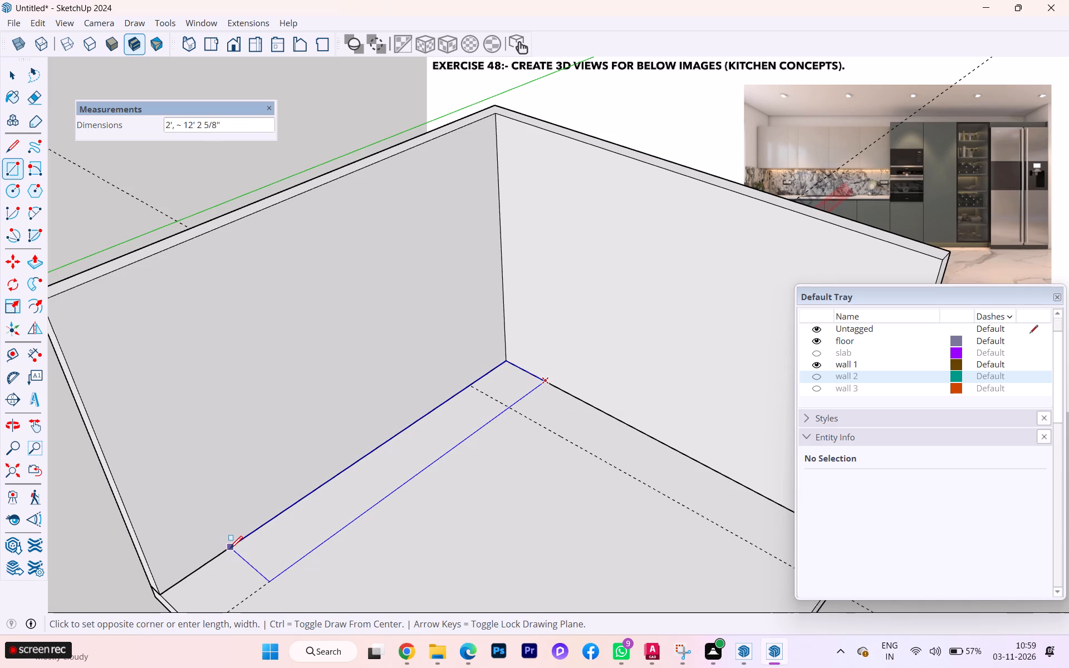
{"action": "scroll", "coordinate": [229, 549], "scroll_direction": "right", "scroll_amount": 1}
{"action": "key", "text": "Up"}
{"action": "scroll", "coordinate": [227, 551], "scroll_direction": "up", "scroll_amount": 5}
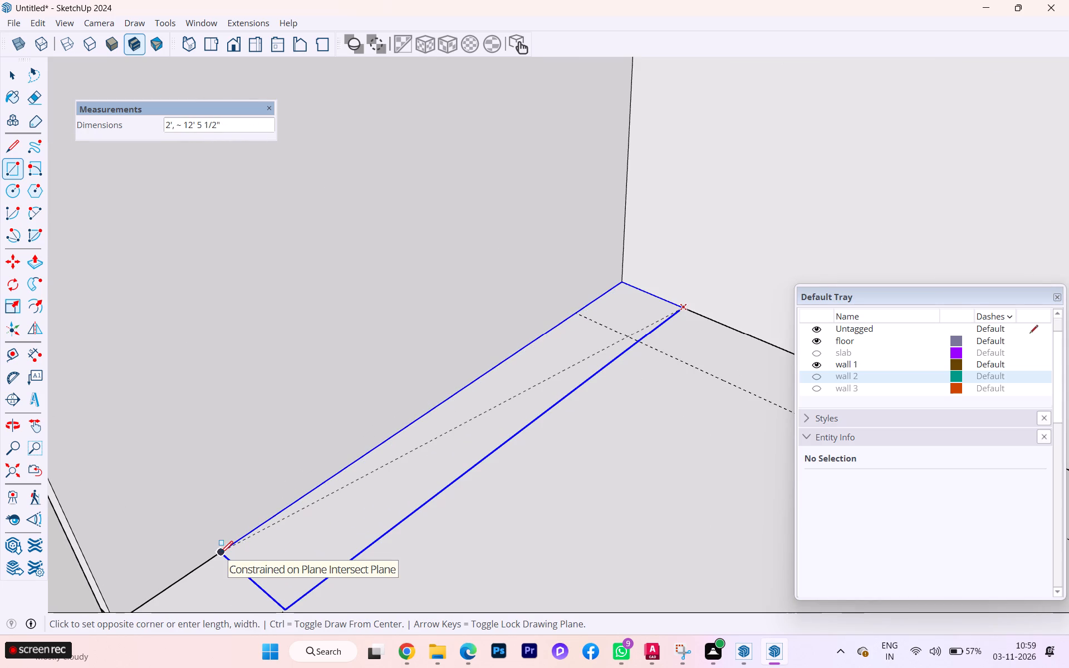
{"action": "left_click", "coordinate": [220, 553]}
{"action": "key", "text": "space"}
Draw a floor rectangle 2' wide and about 14' 3" long beside the back wall, starting where the guide meets the left wall.
{"action": "scroll", "coordinate": [611, 420], "scroll_direction": "down", "scroll_amount": 1}
{"action": "scroll", "coordinate": [611, 420], "scroll_direction": "up", "scroll_amount": 1}
{"action": "scroll", "coordinate": [611, 420], "scroll_direction": "down", "scroll_amount": 2}
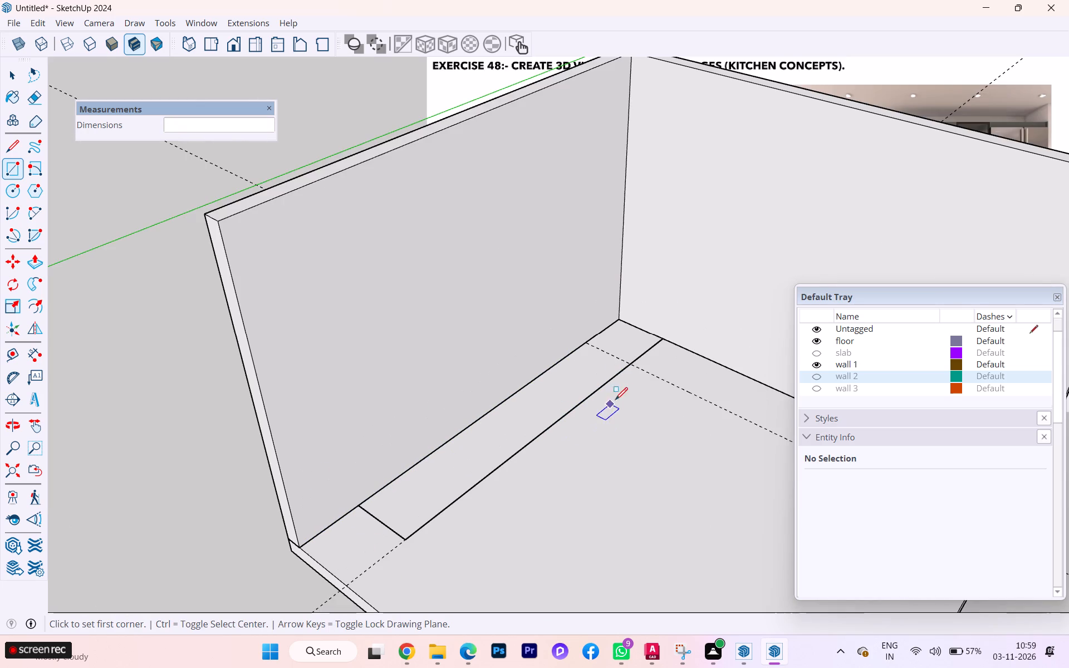
{"action": "scroll", "coordinate": [596, 360], "scroll_direction": "up", "scroll_amount": 6}
{"action": "left_click", "coordinate": [575, 335]}
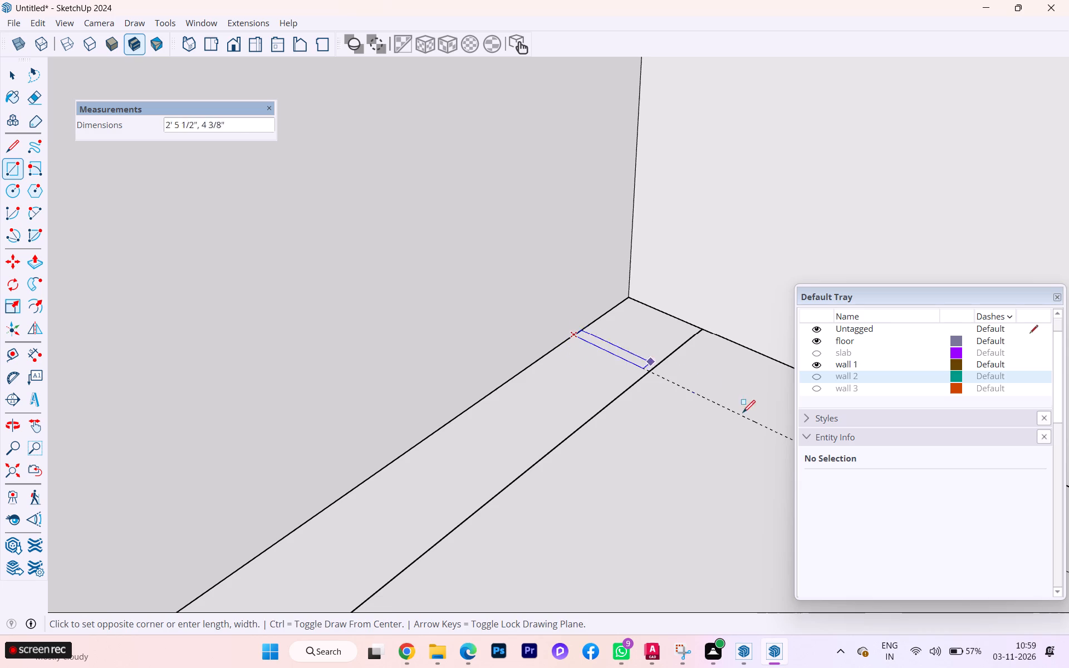
{"action": "scroll", "coordinate": [497, 429], "scroll_direction": "down", "scroll_amount": 18}
{"action": "key", "text": "Up"}
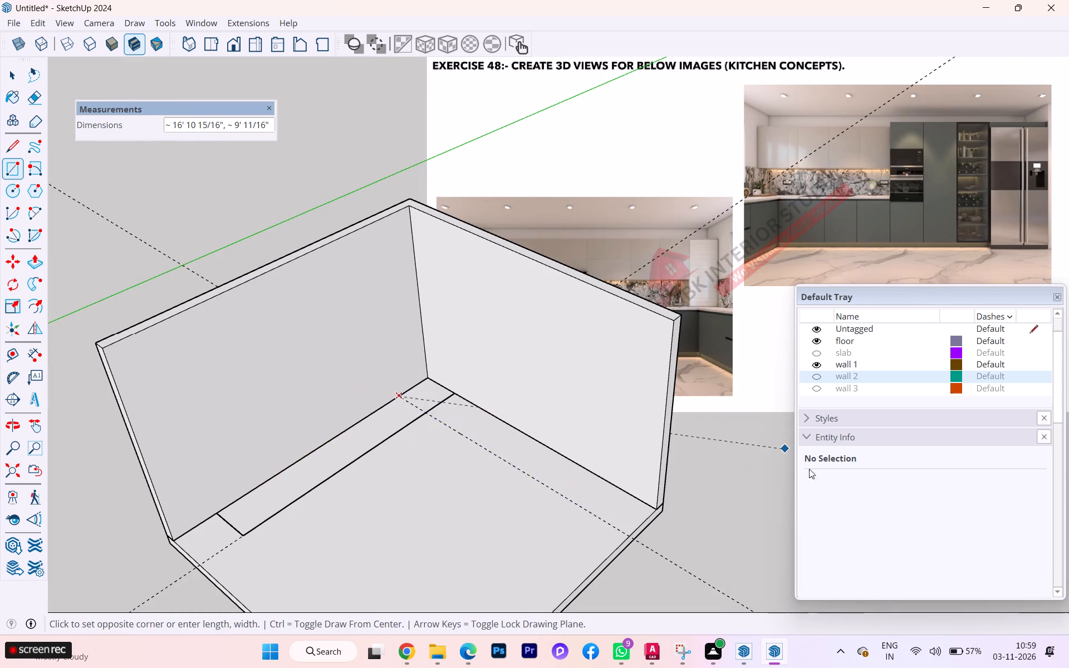
{"action": "scroll", "coordinate": [648, 508], "scroll_direction": "up", "scroll_amount": 14}
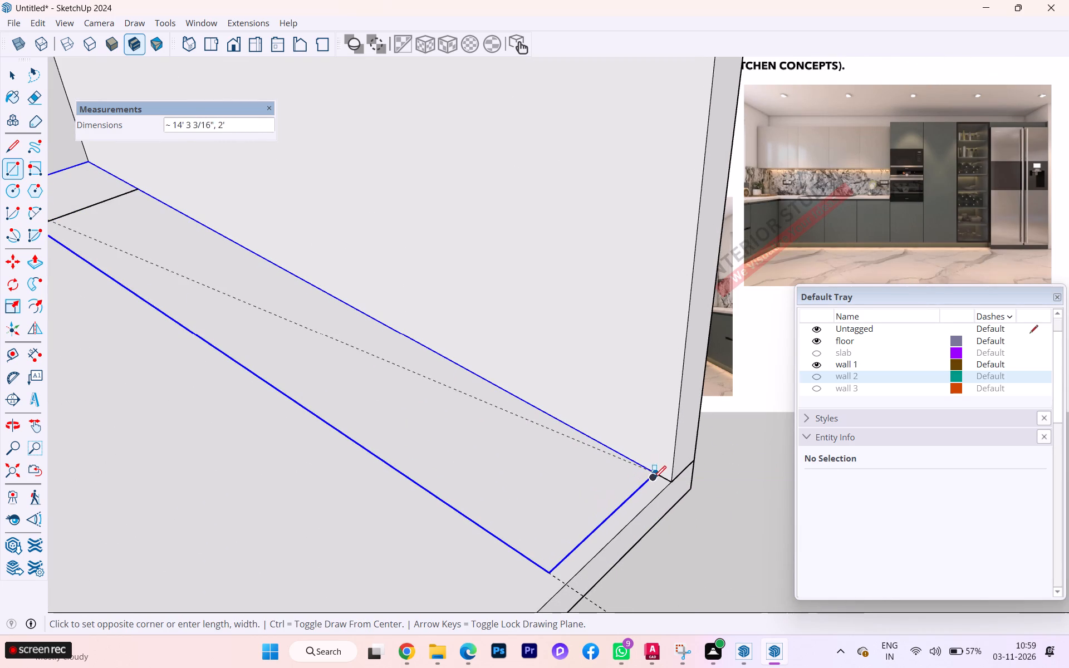
{"action": "scroll", "coordinate": [653, 474], "scroll_direction": "up", "scroll_amount": 1}
{"action": "left_click", "coordinate": [653, 474]}
Erase the two inner lines where the floor strips overlap at the corner to merge them into one L-shaped face.
{"action": "scroll", "coordinate": [664, 498], "scroll_direction": "down", "scroll_amount": 4}
{"action": "scroll", "coordinate": [754, 465], "scroll_direction": "down", "scroll_amount": 2}
{"action": "scroll", "coordinate": [753, 466], "scroll_direction": "up", "scroll_amount": 1}
{"action": "scroll", "coordinate": [753, 466], "scroll_direction": "down", "scroll_amount": 3}
{"action": "scroll", "coordinate": [755, 478], "scroll_direction": "up", "scroll_amount": 1}
{"action": "scroll", "coordinate": [755, 479], "scroll_direction": "down", "scroll_amount": 4}
{"action": "scroll", "coordinate": [755, 482], "scroll_direction": "up", "scroll_amount": 2}
{"action": "scroll", "coordinate": [755, 482], "scroll_direction": "down", "scroll_amount": 2}
{"action": "key", "text": "space"}
{"action": "scroll", "coordinate": [654, 505], "scroll_direction": "down", "scroll_amount": 4}
{"action": "scroll", "coordinate": [609, 500], "scroll_direction": "up", "scroll_amount": 1}
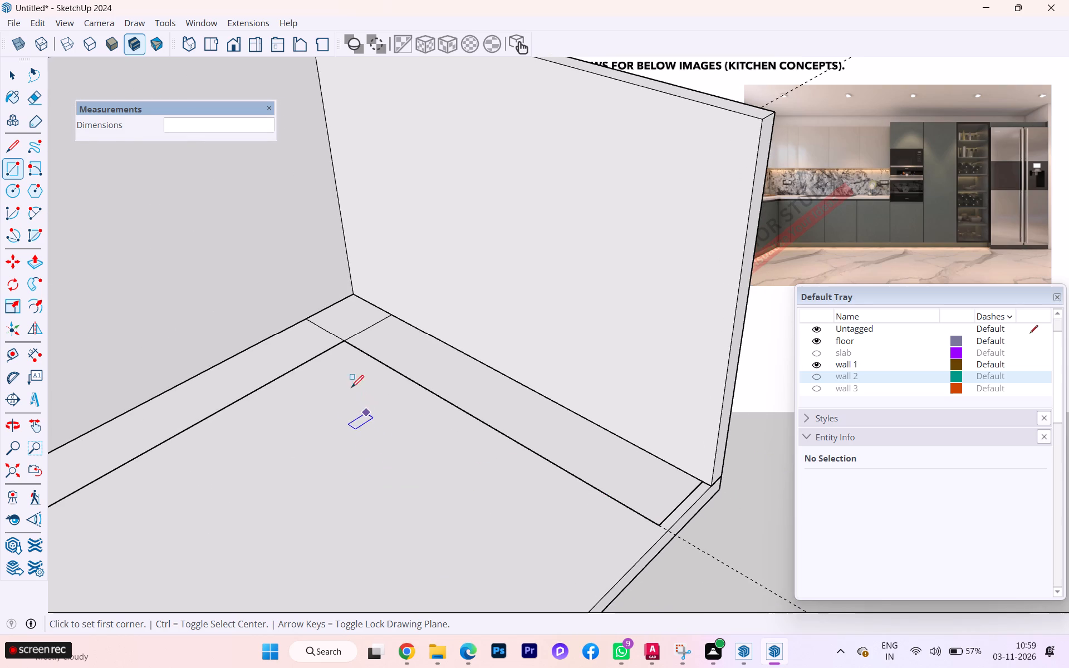
{"action": "key", "text": "e"}
{"action": "scroll", "coordinate": [335, 335], "scroll_direction": "up", "scroll_amount": 2}
{"action": "left_click", "coordinate": [331, 332]}
{"action": "left_click", "coordinate": [367, 326]}
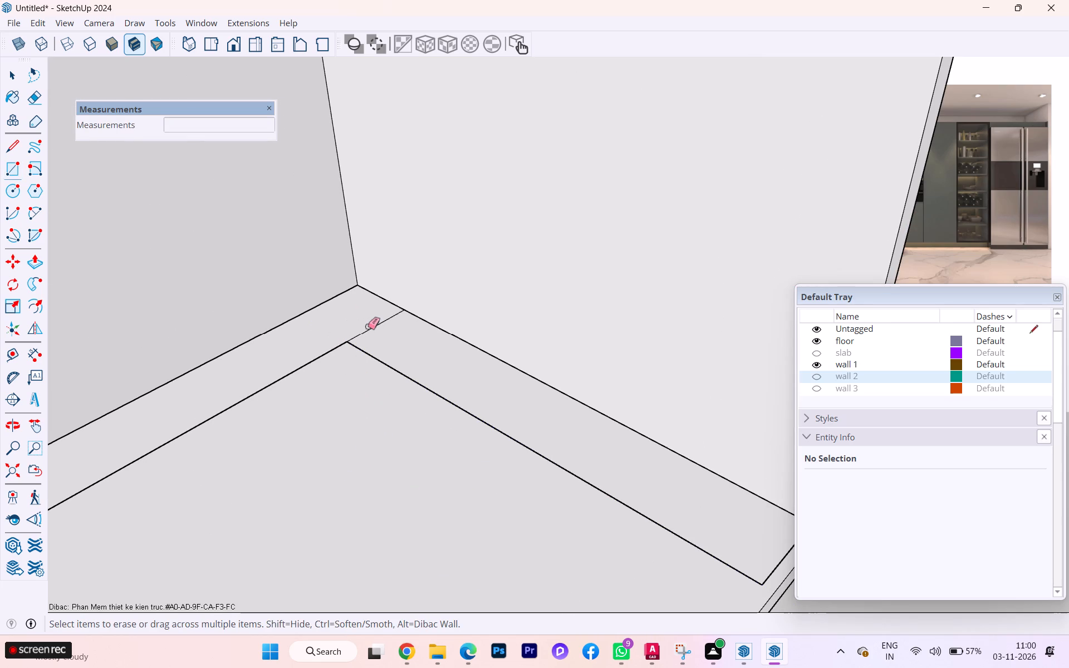
{"action": "left_click", "coordinate": [368, 329]}
Extrude the L-shaped floor face up 2' 10" as the base cabinet block.
{"action": "scroll", "coordinate": [413, 437], "scroll_direction": "down", "scroll_amount": 6}
{"action": "scroll", "coordinate": [463, 435], "scroll_direction": "up", "scroll_amount": 1}
{"action": "scroll", "coordinate": [465, 435], "scroll_direction": "down", "scroll_amount": 4}
{"action": "key", "text": "space"}
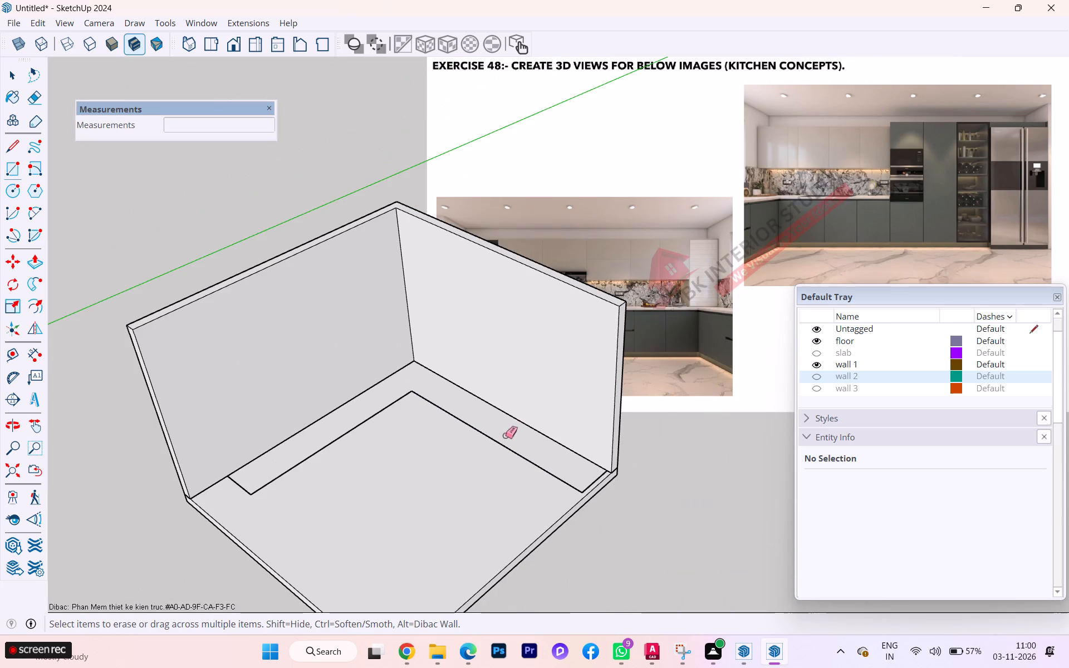
{"action": "key", "text": "o"}
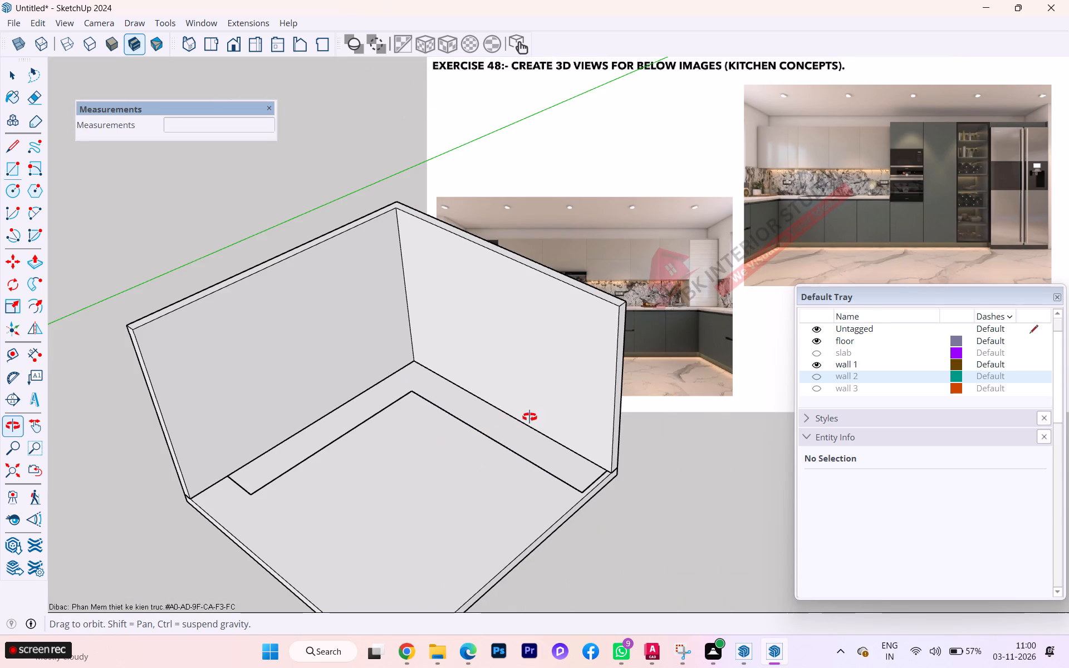
{"action": "key", "text": "p"}
{"action": "left_click", "coordinate": [503, 424]}
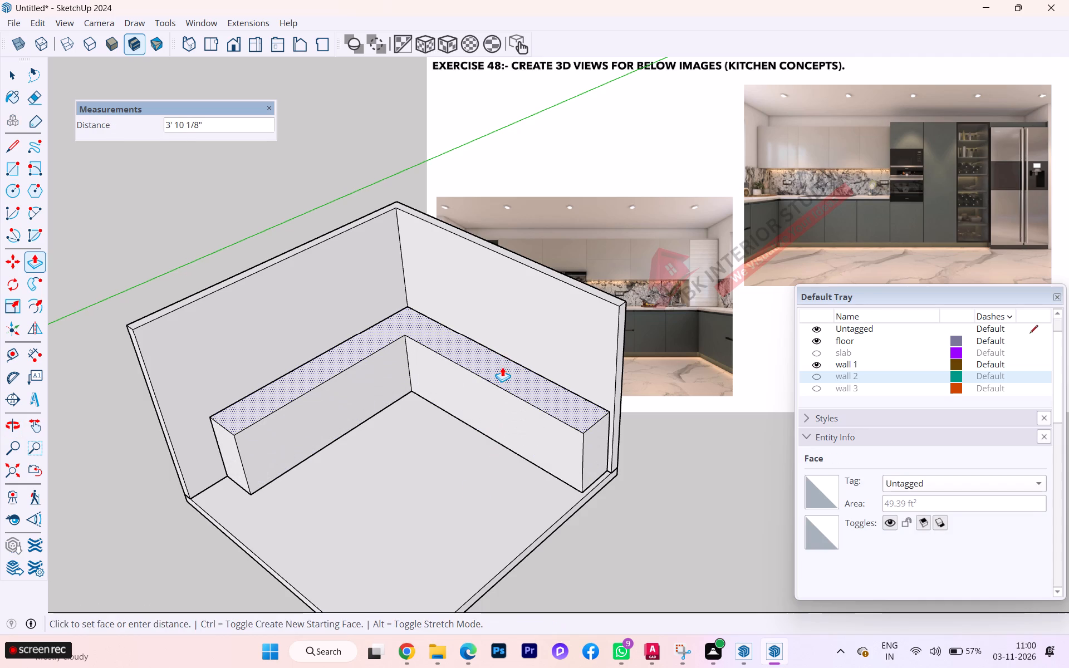
{"action": "left_click", "coordinate": [502, 367]}
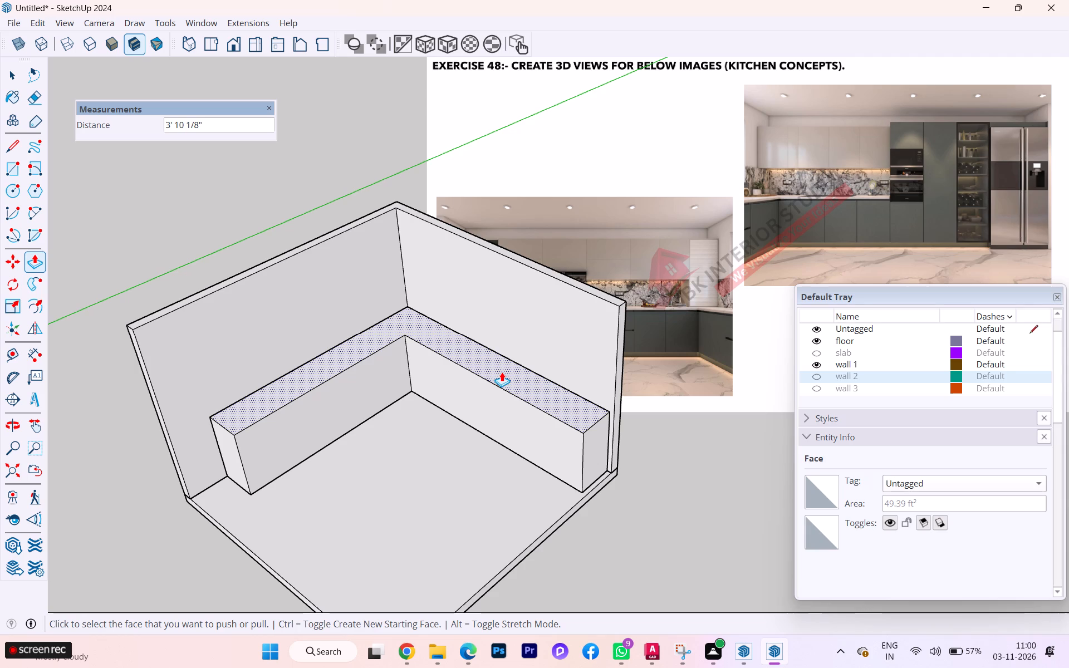
{"action": "type", "text": "2'10"}
{"action": "key", "text": "Return"}
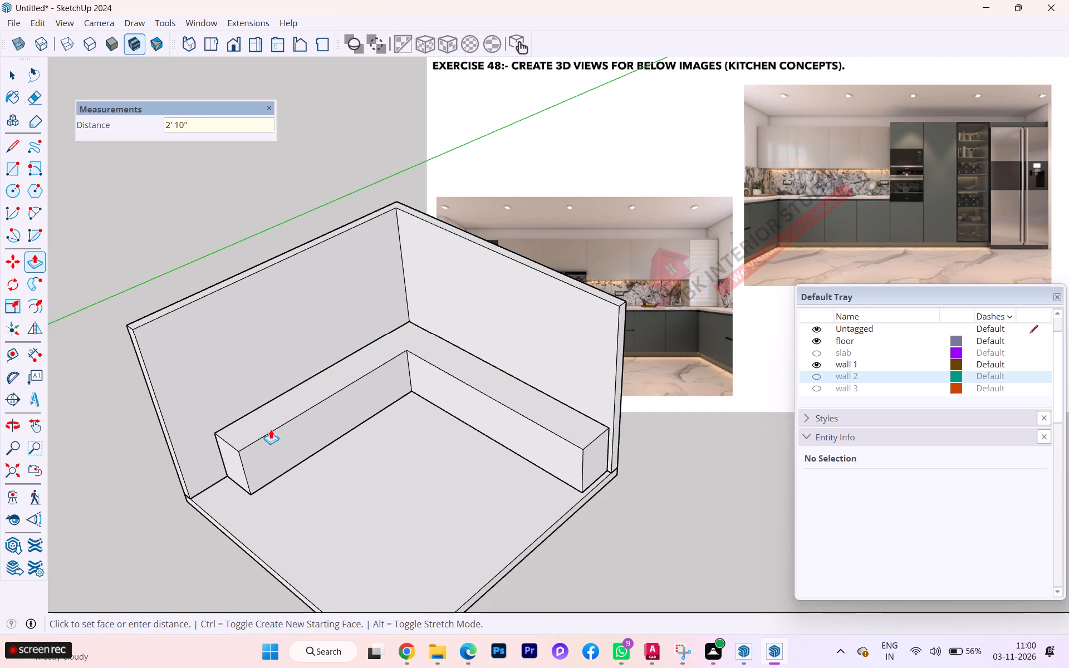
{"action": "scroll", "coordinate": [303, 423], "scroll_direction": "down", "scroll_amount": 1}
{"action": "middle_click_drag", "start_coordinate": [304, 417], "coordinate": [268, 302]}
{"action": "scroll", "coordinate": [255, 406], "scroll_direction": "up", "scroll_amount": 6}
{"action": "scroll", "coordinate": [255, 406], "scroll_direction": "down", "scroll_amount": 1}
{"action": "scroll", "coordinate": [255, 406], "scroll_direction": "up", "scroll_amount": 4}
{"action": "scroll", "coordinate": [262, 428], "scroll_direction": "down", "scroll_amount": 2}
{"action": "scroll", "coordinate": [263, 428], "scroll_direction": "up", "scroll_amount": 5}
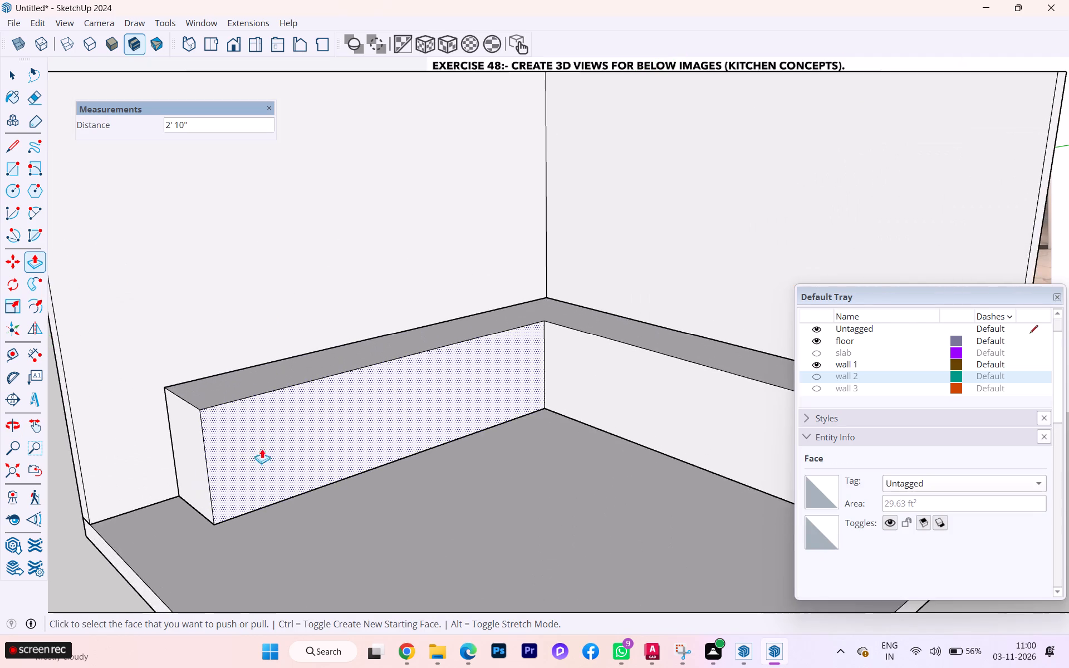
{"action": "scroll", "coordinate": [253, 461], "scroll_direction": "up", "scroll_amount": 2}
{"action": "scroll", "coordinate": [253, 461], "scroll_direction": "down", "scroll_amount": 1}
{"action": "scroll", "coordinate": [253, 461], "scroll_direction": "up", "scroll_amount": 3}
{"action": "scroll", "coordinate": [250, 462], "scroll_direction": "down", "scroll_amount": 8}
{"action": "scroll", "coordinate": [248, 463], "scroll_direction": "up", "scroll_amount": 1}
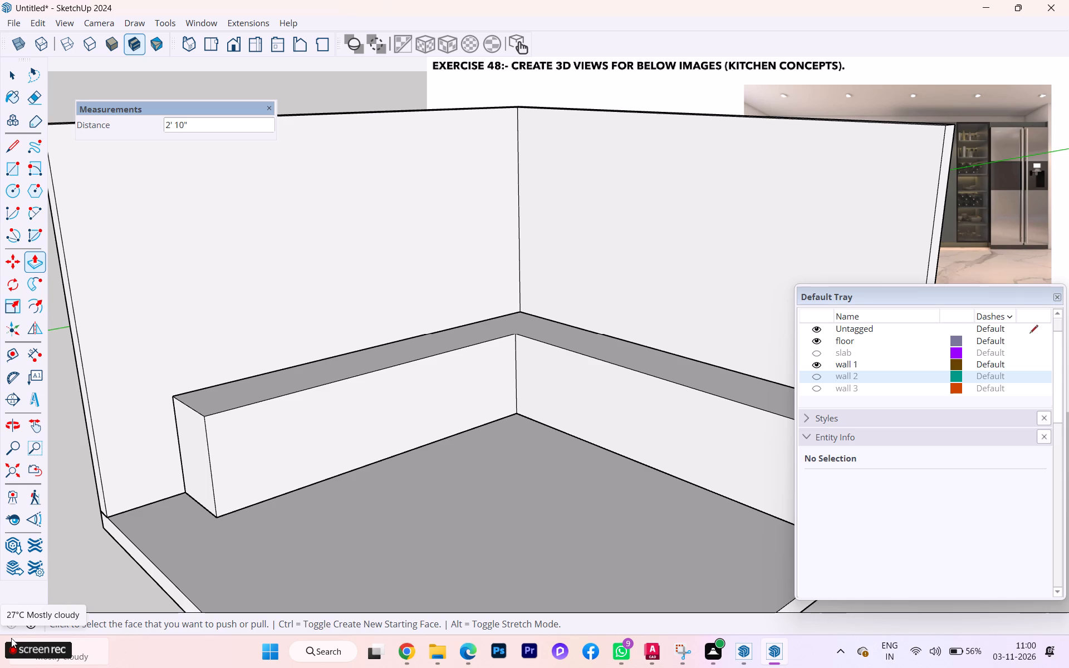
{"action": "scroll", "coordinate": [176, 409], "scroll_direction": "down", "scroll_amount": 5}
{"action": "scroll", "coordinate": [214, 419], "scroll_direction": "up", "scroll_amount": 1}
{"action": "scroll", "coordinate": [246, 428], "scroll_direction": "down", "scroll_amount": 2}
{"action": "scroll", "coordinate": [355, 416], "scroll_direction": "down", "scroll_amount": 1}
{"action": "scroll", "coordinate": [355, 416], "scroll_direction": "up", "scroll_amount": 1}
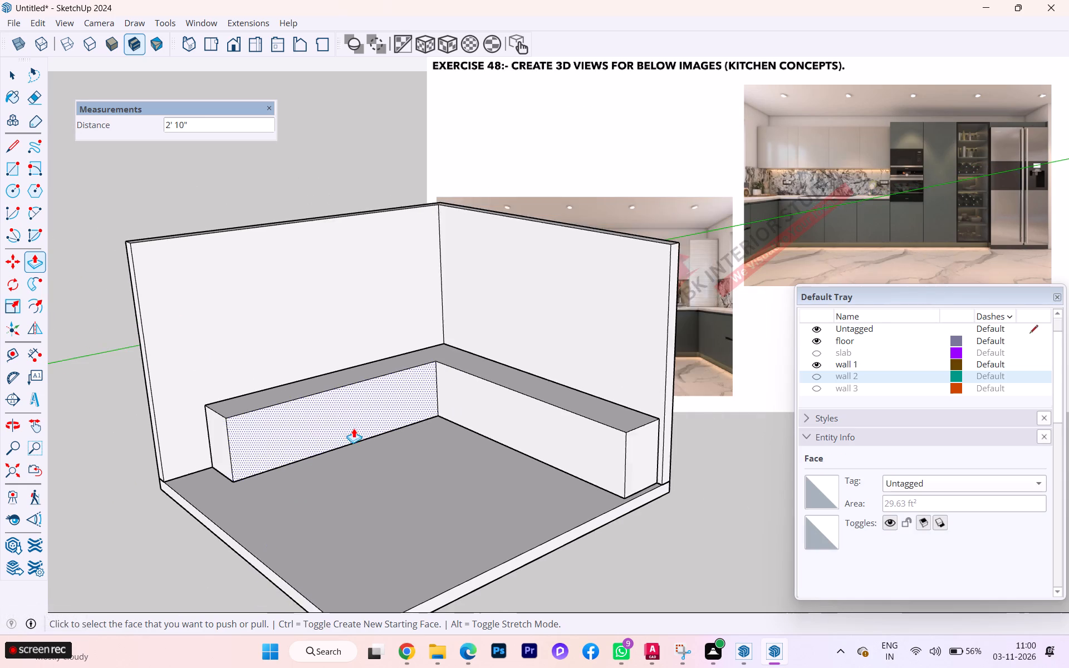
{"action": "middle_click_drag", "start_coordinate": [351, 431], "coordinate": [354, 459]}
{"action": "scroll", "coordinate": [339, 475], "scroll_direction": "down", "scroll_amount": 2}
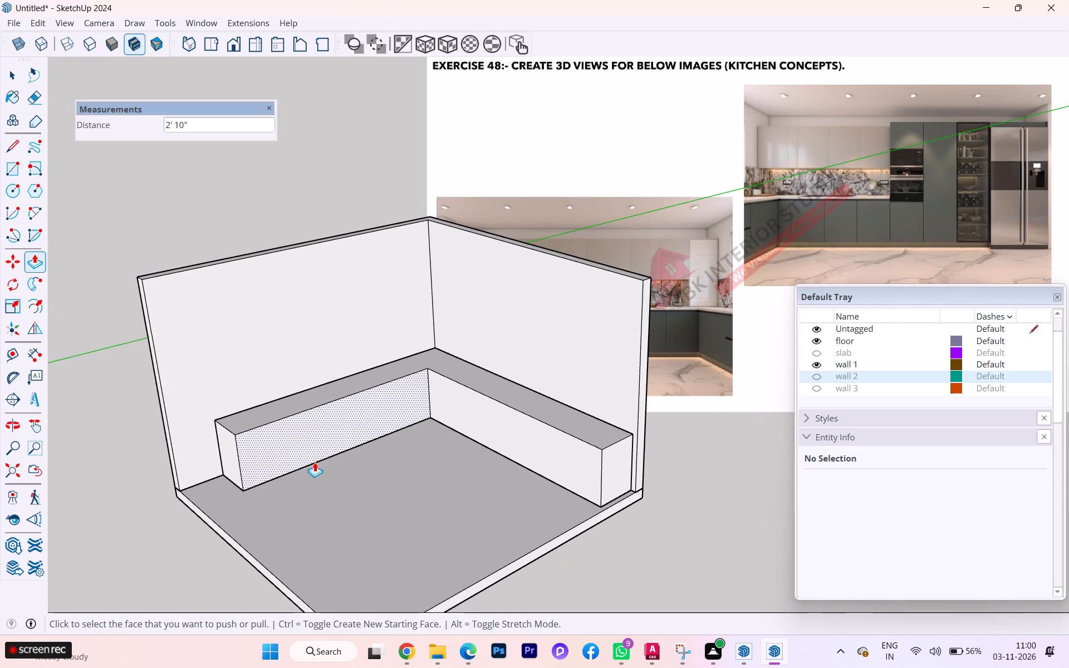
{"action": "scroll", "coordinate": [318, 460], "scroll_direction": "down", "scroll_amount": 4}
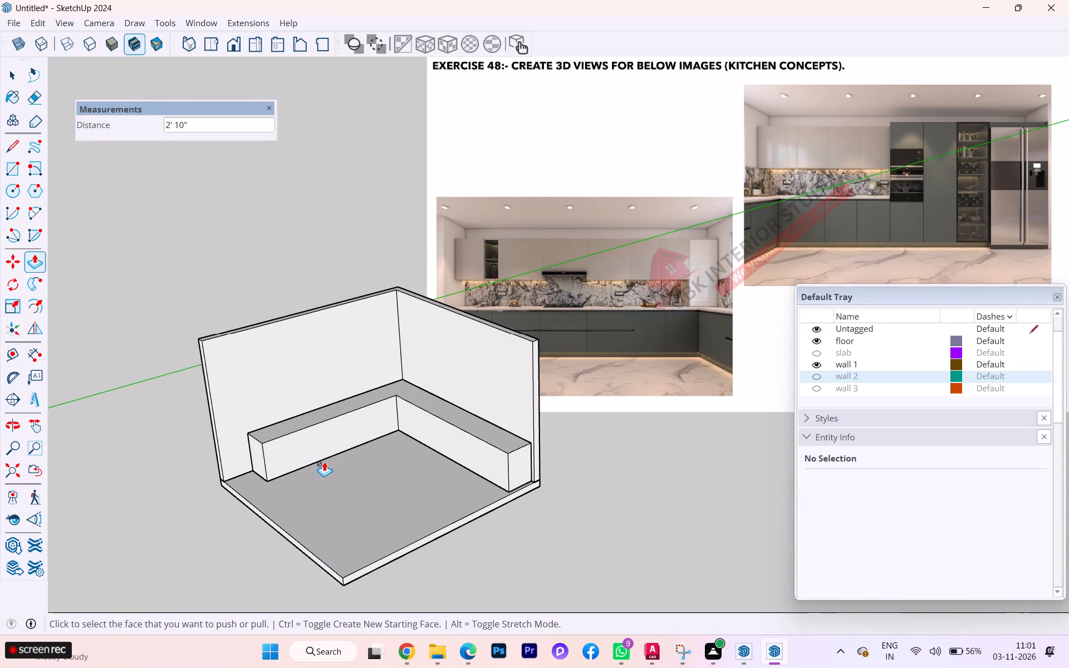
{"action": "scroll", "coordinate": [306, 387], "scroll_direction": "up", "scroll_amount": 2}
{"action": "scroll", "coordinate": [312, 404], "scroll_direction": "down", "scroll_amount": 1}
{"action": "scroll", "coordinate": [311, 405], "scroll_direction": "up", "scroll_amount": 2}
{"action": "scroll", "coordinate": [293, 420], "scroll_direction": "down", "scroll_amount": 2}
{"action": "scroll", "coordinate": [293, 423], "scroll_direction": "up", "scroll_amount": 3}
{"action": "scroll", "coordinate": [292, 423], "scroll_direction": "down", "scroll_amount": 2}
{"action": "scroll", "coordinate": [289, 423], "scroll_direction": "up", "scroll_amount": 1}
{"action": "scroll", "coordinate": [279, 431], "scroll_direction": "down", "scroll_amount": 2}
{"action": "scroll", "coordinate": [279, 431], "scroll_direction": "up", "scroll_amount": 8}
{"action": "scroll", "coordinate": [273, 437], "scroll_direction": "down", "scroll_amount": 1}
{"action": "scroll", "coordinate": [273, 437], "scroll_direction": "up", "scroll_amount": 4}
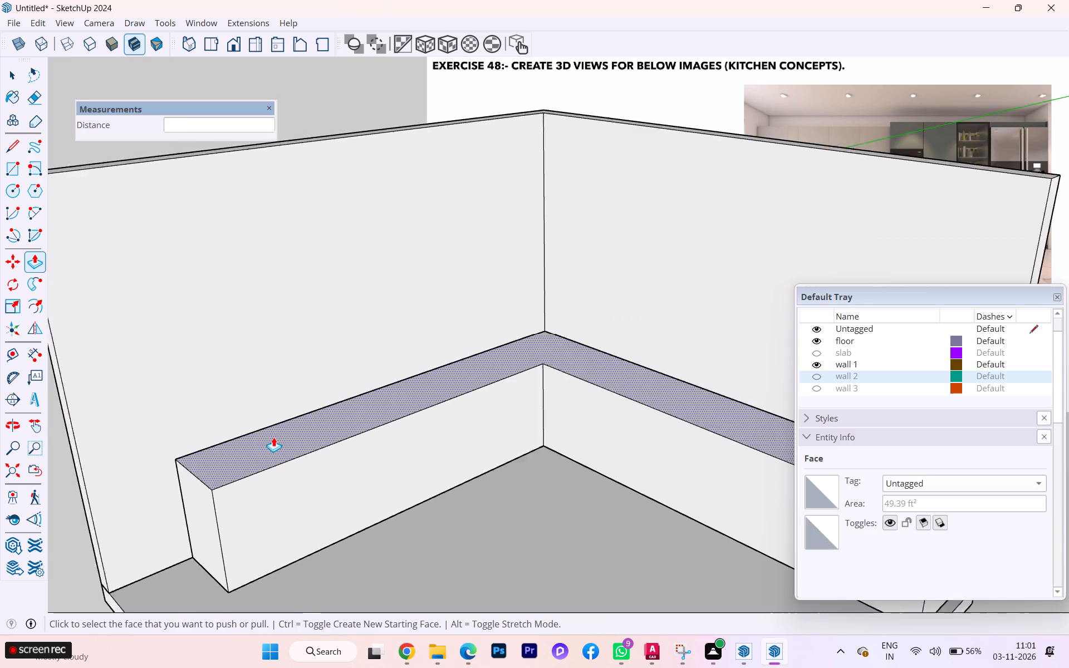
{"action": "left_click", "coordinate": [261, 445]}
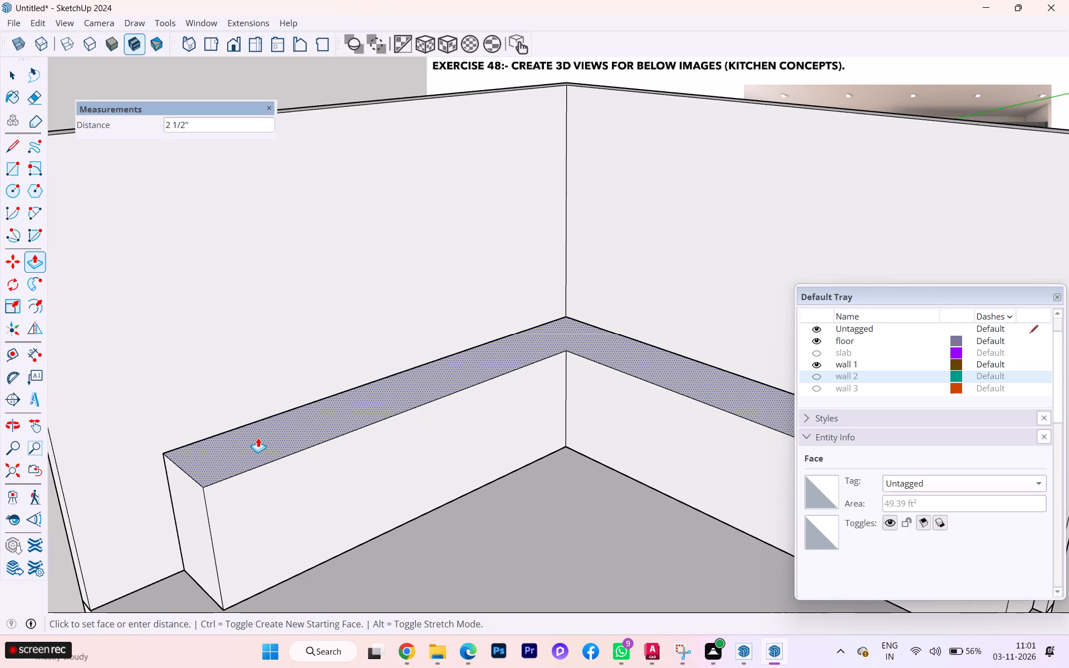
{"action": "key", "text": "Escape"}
Copy the bottom front edge of the left-wall cabinet run 3" straight up its front face.
{"action": "scroll", "coordinate": [303, 520], "scroll_direction": "down", "scroll_amount": 5}
{"action": "middle_click_drag", "start_coordinate": [293, 518], "coordinate": [228, 472]}
{"action": "scroll", "coordinate": [221, 524], "scroll_direction": "up", "scroll_amount": 3}
{"action": "scroll", "coordinate": [232, 534], "scroll_direction": "down", "scroll_amount": 5}
{"action": "scroll", "coordinate": [266, 558], "scroll_direction": "up", "scroll_amount": 6}
{"action": "scroll", "coordinate": [278, 545], "scroll_direction": "down", "scroll_amount": 1}
{"action": "scroll", "coordinate": [278, 545], "scroll_direction": "up", "scroll_amount": 1}
{"action": "scroll", "coordinate": [277, 545], "scroll_direction": "down", "scroll_amount": 1}
{"action": "scroll", "coordinate": [264, 549], "scroll_direction": "up", "scroll_amount": 4}
{"action": "middle_click_drag", "start_coordinate": [241, 539], "coordinate": [232, 515]}
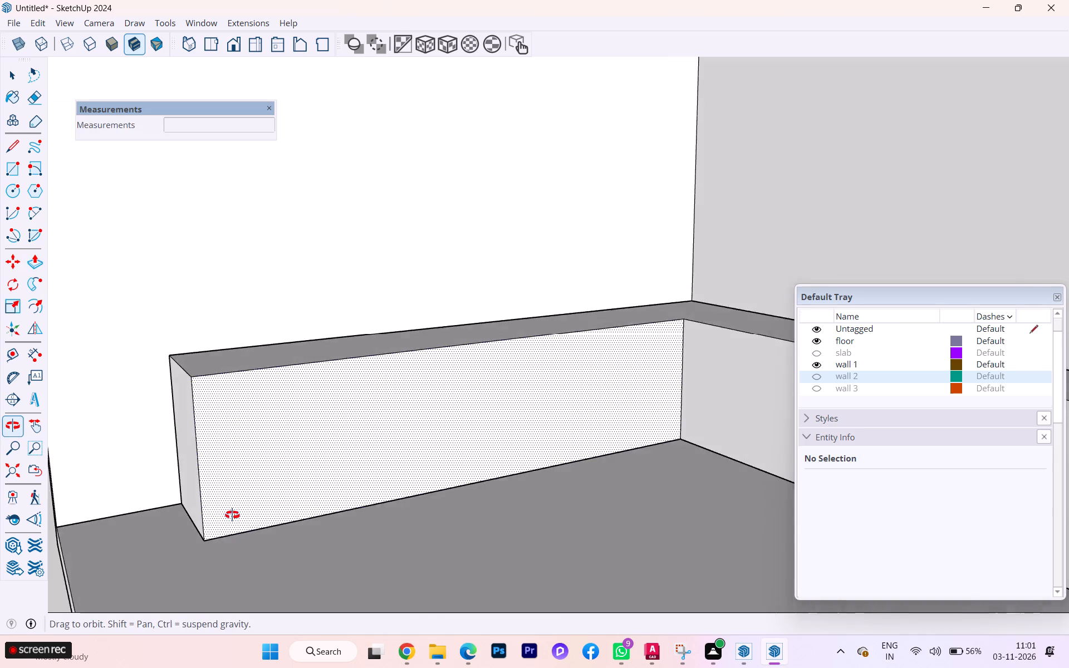
{"action": "middle_click_drag", "start_coordinate": [232, 515], "coordinate": [232, 473]}
{"action": "left_click", "coordinate": [9, 77]}
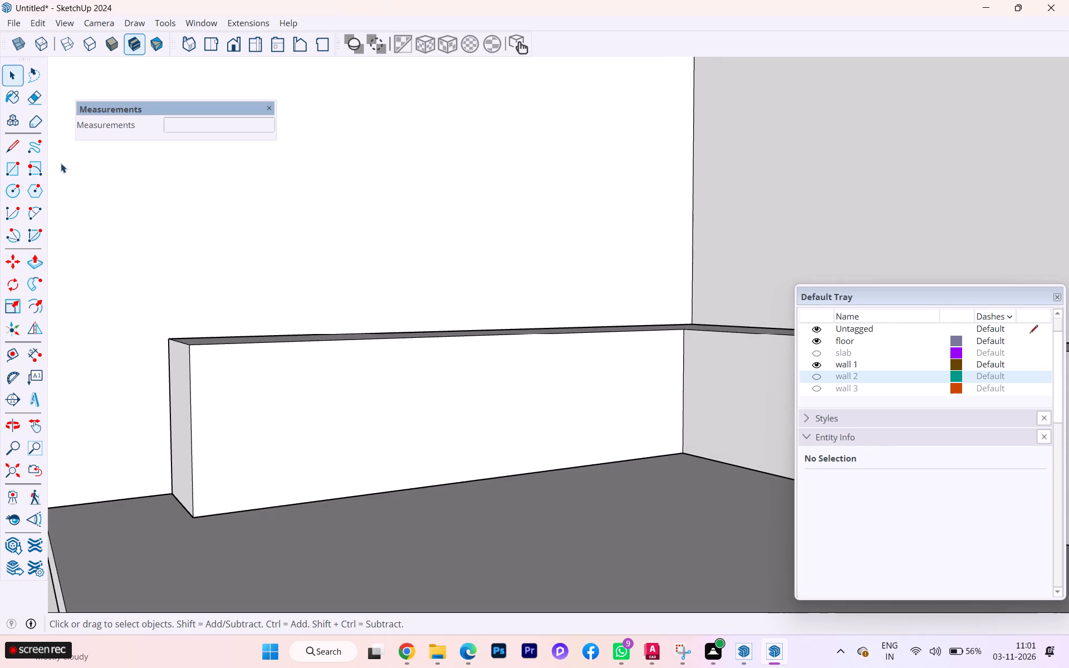
{"action": "left_click", "coordinate": [261, 477]}
{"action": "scroll", "coordinate": [239, 505], "scroll_direction": "up", "scroll_amount": 7}
{"action": "scroll", "coordinate": [237, 517], "scroll_direction": "down", "scroll_amount": 1}
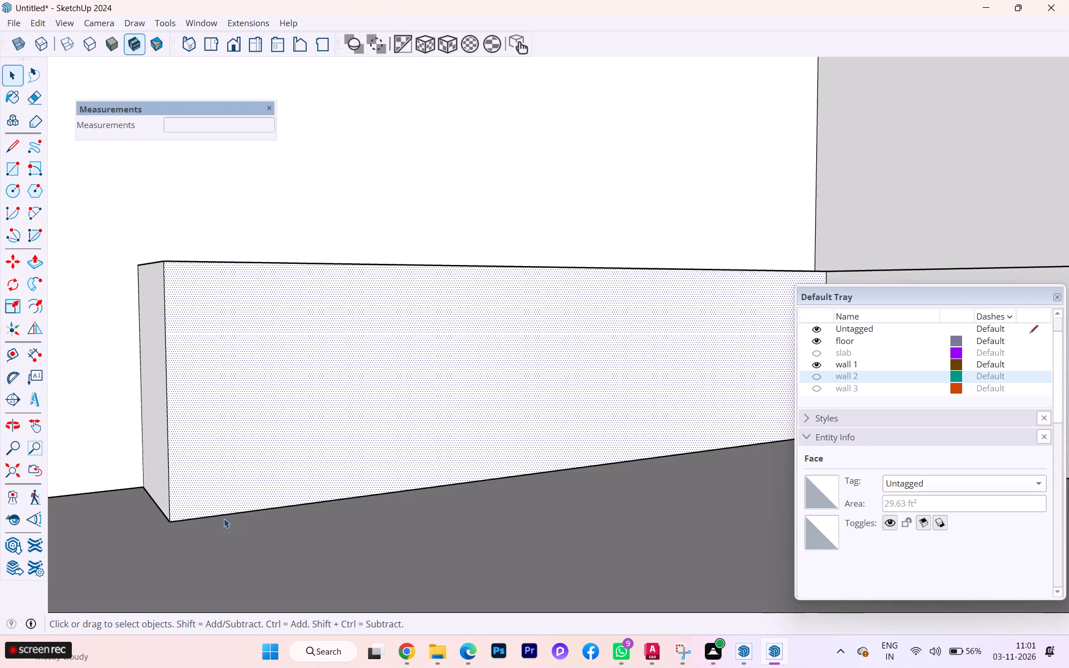
{"action": "left_click", "coordinate": [222, 517]}
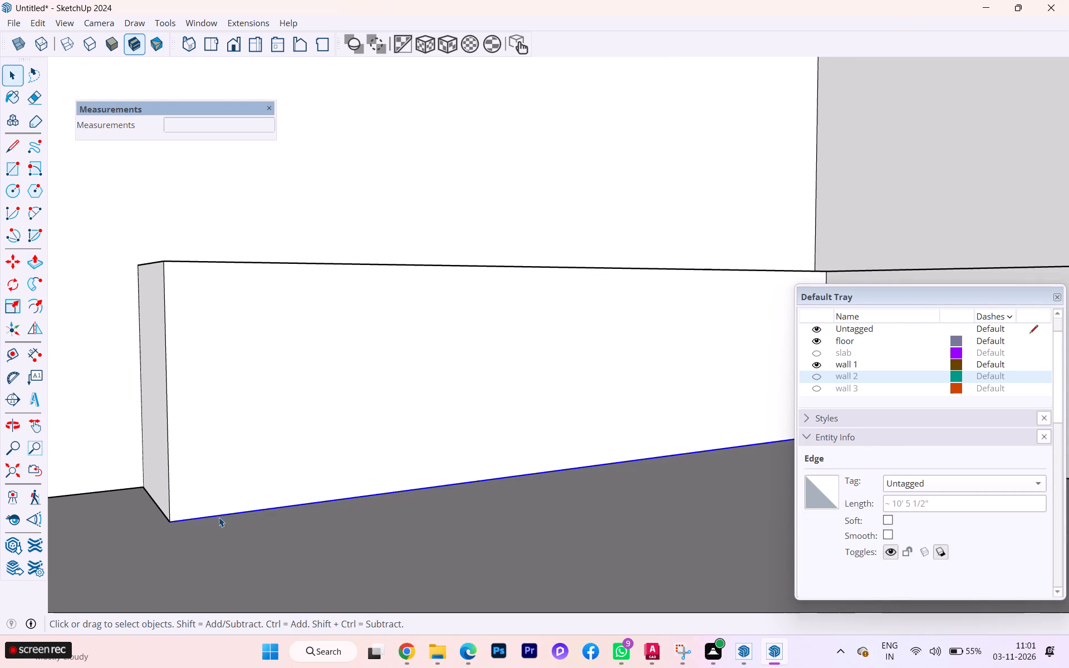
{"action": "key", "text": "m"}
{"action": "left_click", "coordinate": [216, 519]}
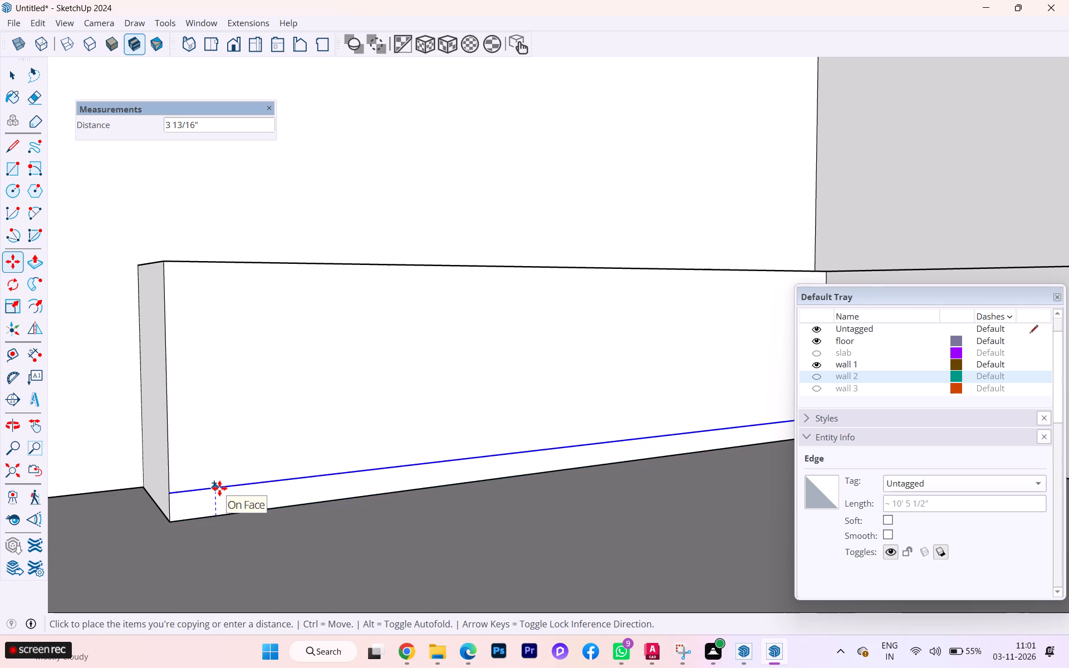
{"action": "key", "text": "Up"}
{"action": "key", "text": "3"}
{"action": "key", "text": "Return"}
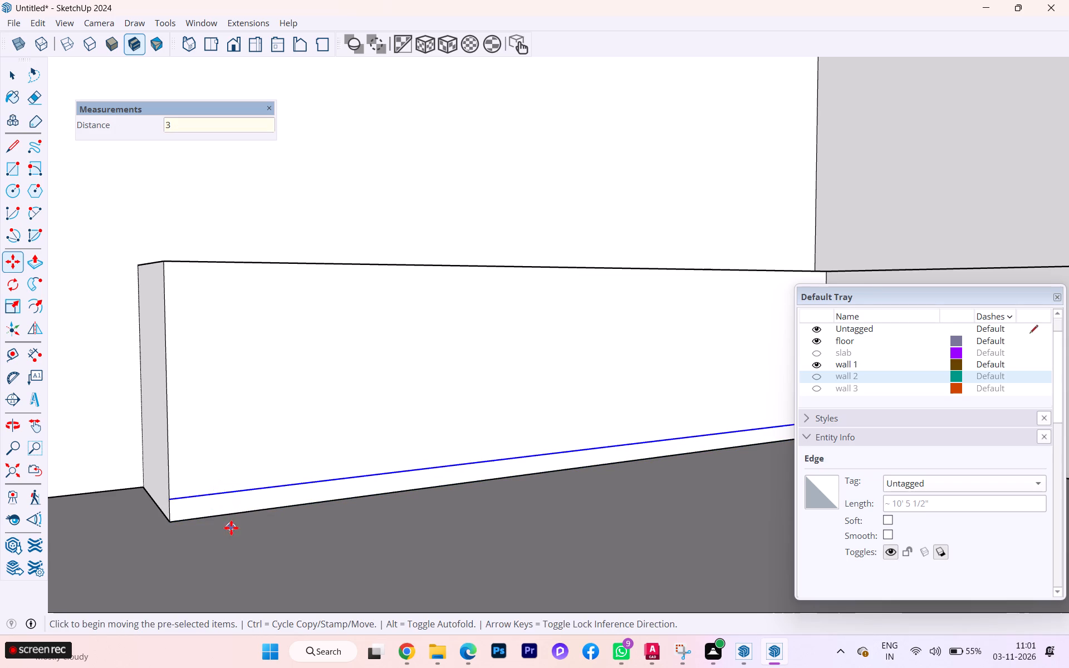
Push the narrow strip below the copied edge on the left-wall run inward 4" to form a toe kick.
{"action": "key", "text": "p"}
{"action": "left_click", "coordinate": [218, 508]}
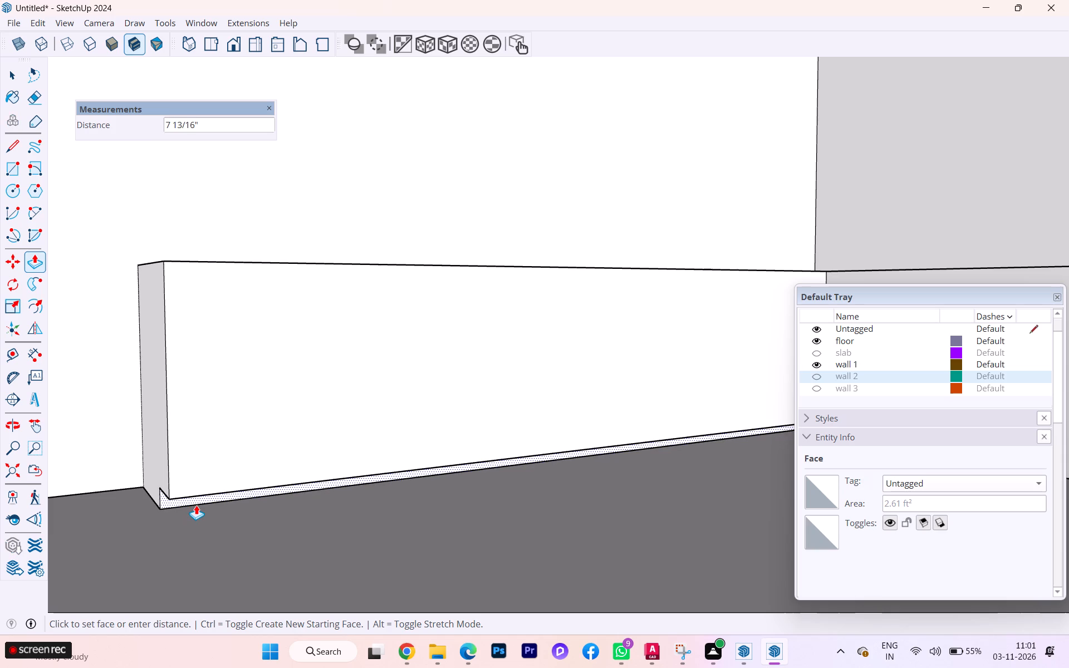
{"action": "key", "text": "4"}
{"action": "key", "text": "Return"}
{"action": "scroll", "coordinate": [195, 509], "scroll_direction": "up", "scroll_amount": 3}
{"action": "scroll", "coordinate": [195, 510], "scroll_direction": "down", "scroll_amount": 6}
{"action": "scroll", "coordinate": [192, 515], "scroll_direction": "up", "scroll_amount": 1}
{"action": "scroll", "coordinate": [191, 515], "scroll_direction": "down", "scroll_amount": 4}
{"action": "middle_click_drag", "start_coordinate": [194, 517], "coordinate": [163, 578]}
{"action": "scroll", "coordinate": [262, 542], "scroll_direction": "down", "scroll_amount": 1}
{"action": "key", "text": "space"}
Select all connected geometry of the L-shaped base cabinet block and make it a group.
{"action": "scroll", "coordinate": [307, 515], "scroll_direction": "down", "scroll_amount": 6}
{"action": "scroll", "coordinate": [307, 497], "scroll_direction": "up", "scroll_amount": 3}
{"action": "scroll", "coordinate": [306, 497], "scroll_direction": "down", "scroll_amount": 1}
{"action": "middle_click_drag", "start_coordinate": [305, 498], "coordinate": [432, 484]}
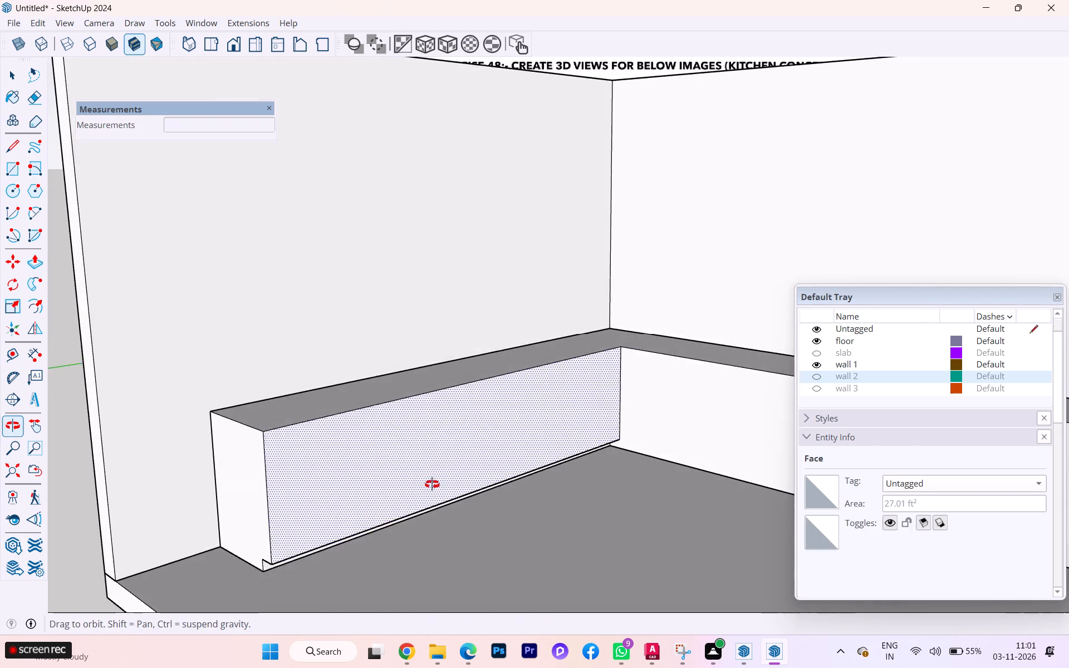
{"action": "middle_click_drag", "start_coordinate": [432, 484], "coordinate": [439, 484]}
{"action": "scroll", "coordinate": [404, 504], "scroll_direction": "up", "scroll_amount": 2}
{"action": "scroll", "coordinate": [176, 510], "scroll_direction": "down", "scroll_amount": 1}
{"action": "scroll", "coordinate": [178, 510], "scroll_direction": "up", "scroll_amount": 1}
{"action": "scroll", "coordinate": [179, 510], "scroll_direction": "down", "scroll_amount": 3}
{"action": "left_click", "coordinate": [14, 78]}
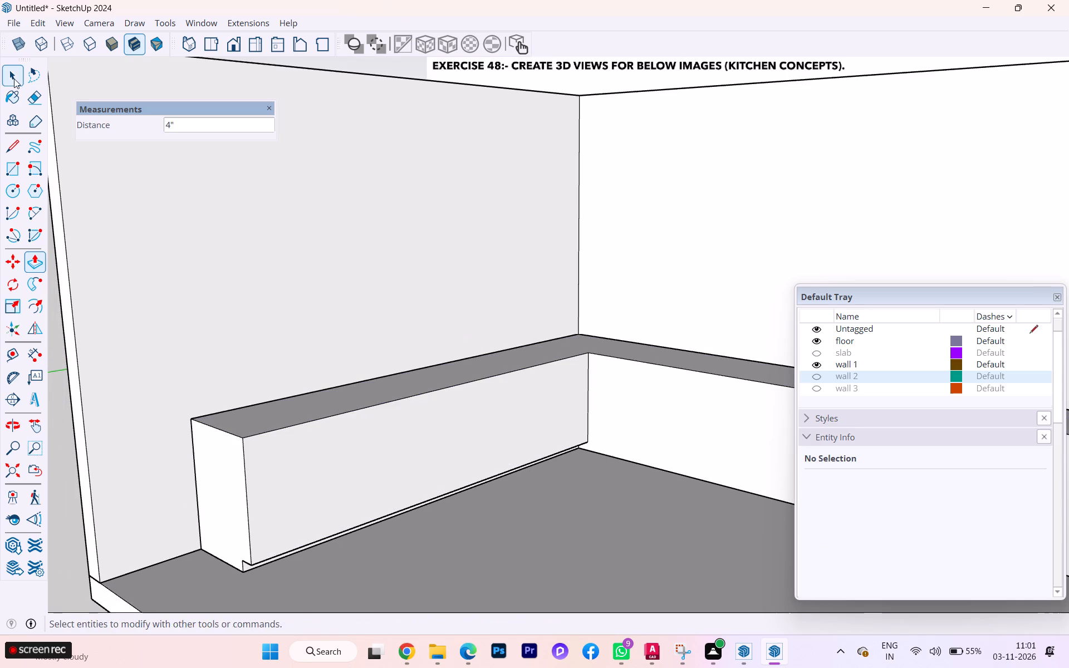
{"action": "scroll", "coordinate": [410, 329], "scroll_direction": "down", "scroll_amount": 5}
{"action": "scroll", "coordinate": [405, 337], "scroll_direction": "up", "scroll_amount": 3}
{"action": "triple_click", "coordinate": [395, 432]}
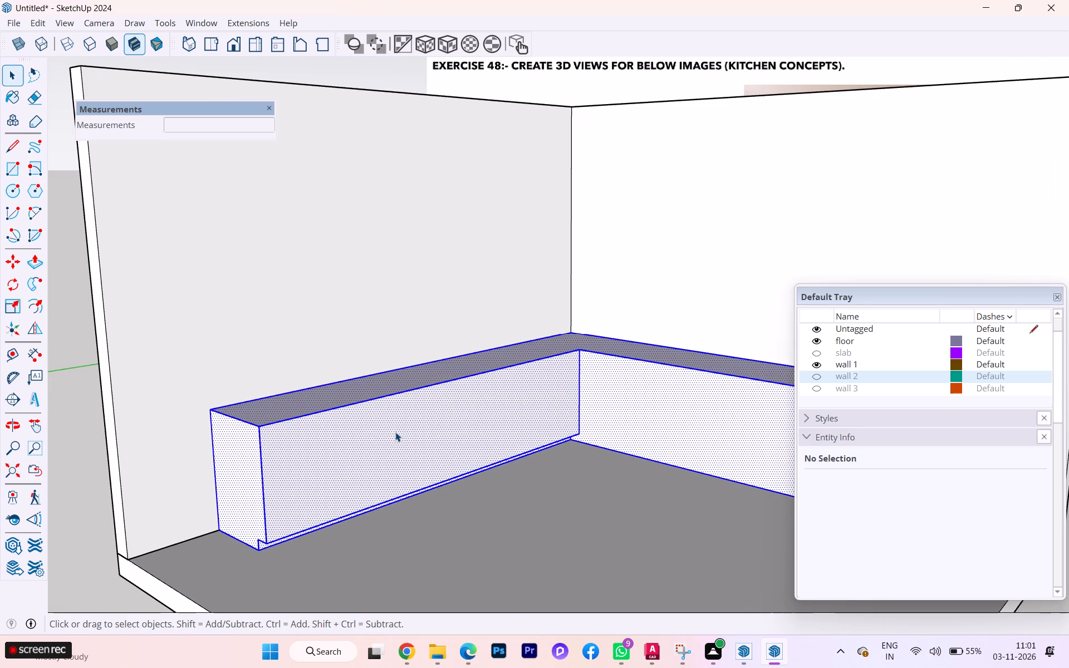
{"action": "scroll", "coordinate": [360, 417], "scroll_direction": "down", "scroll_amount": 1}
{"action": "scroll", "coordinate": [360, 417], "scroll_direction": "up", "scroll_amount": 1}
{"action": "scroll", "coordinate": [360, 417], "scroll_direction": "down", "scroll_amount": 2}
{"action": "scroll", "coordinate": [360, 417], "scroll_direction": "up", "scroll_amount": 1}
{"action": "scroll", "coordinate": [360, 417], "scroll_direction": "down", "scroll_amount": 2}
{"action": "scroll", "coordinate": [362, 416], "scroll_direction": "up", "scroll_amount": 3}
{"action": "scroll", "coordinate": [362, 416], "scroll_direction": "down", "scroll_amount": 1}
{"action": "scroll", "coordinate": [362, 416], "scroll_direction": "up", "scroll_amount": 4}
{"action": "scroll", "coordinate": [362, 416], "scroll_direction": "down", "scroll_amount": 3}
{"action": "scroll", "coordinate": [362, 415], "scroll_direction": "up", "scroll_amount": 1}
{"action": "scroll", "coordinate": [362, 415], "scroll_direction": "down", "scroll_amount": 1}
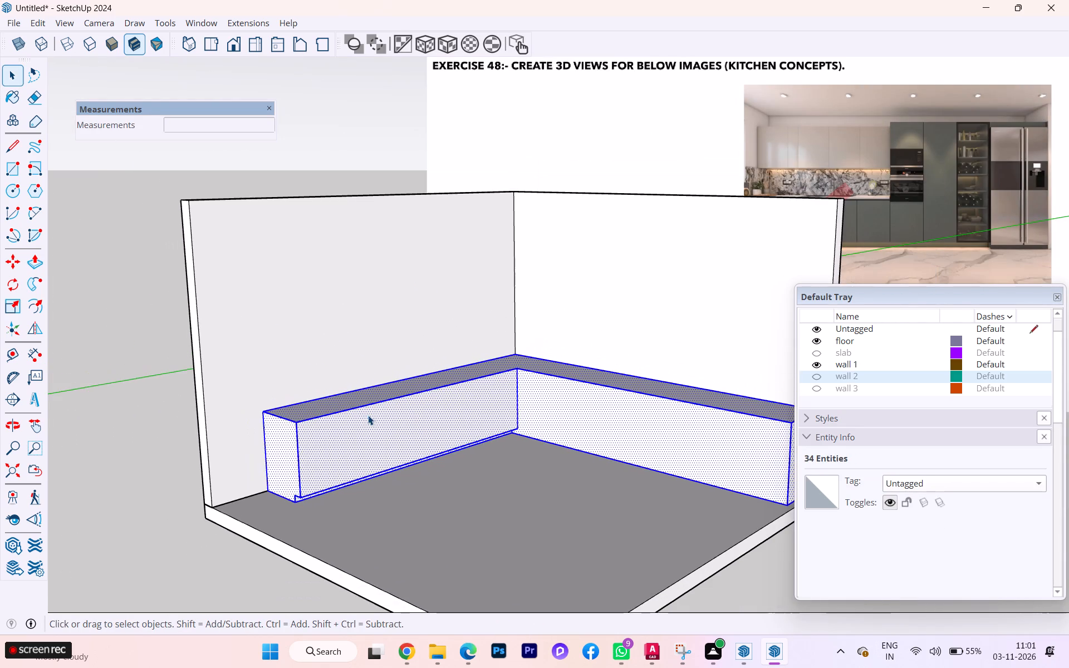
{"action": "scroll", "coordinate": [373, 416], "scroll_direction": "down", "scroll_amount": 3}
{"action": "right_click", "coordinate": [373, 416]}
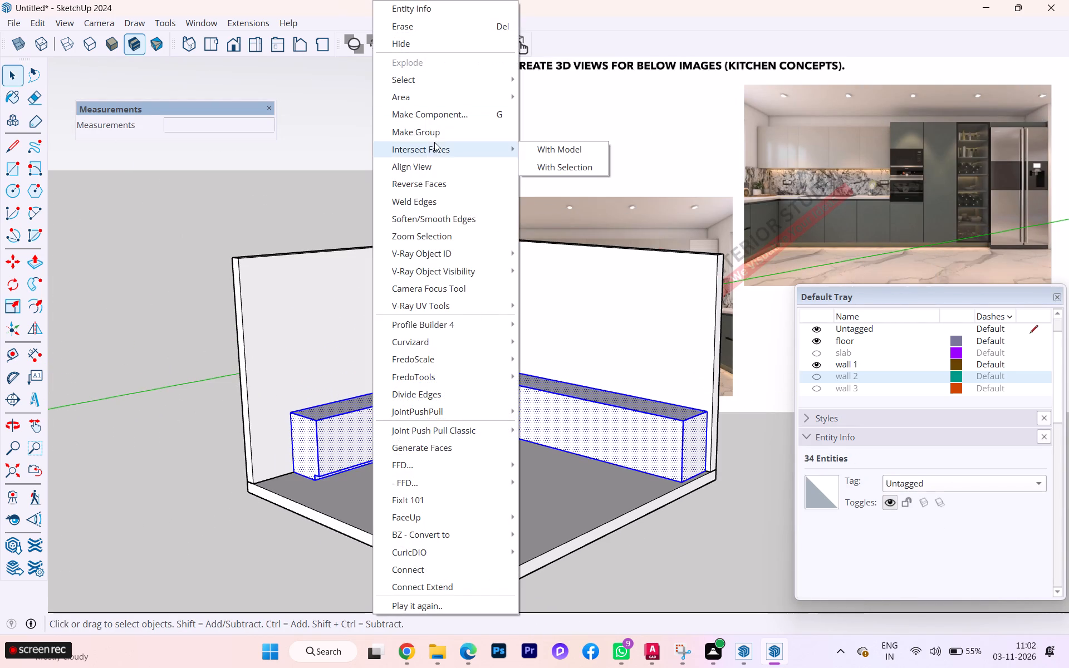
{"action": "left_click", "coordinate": [442, 124]}
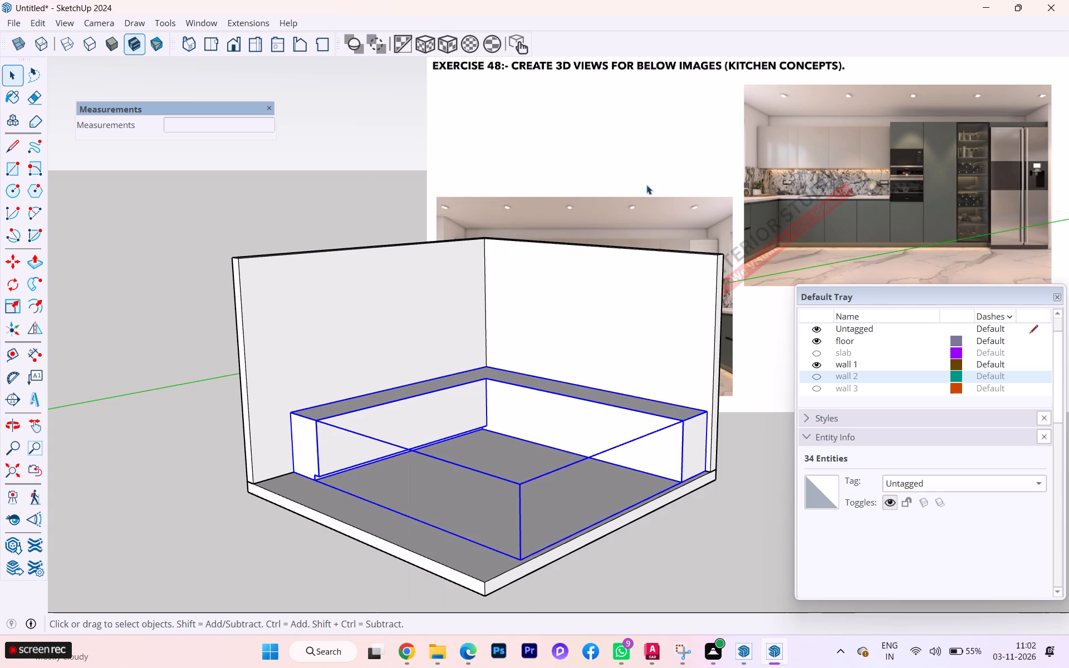
Add a new tag named "base cabinet".
{"action": "scroll", "coordinate": [816, 326], "scroll_direction": "up", "scroll_amount": 4}
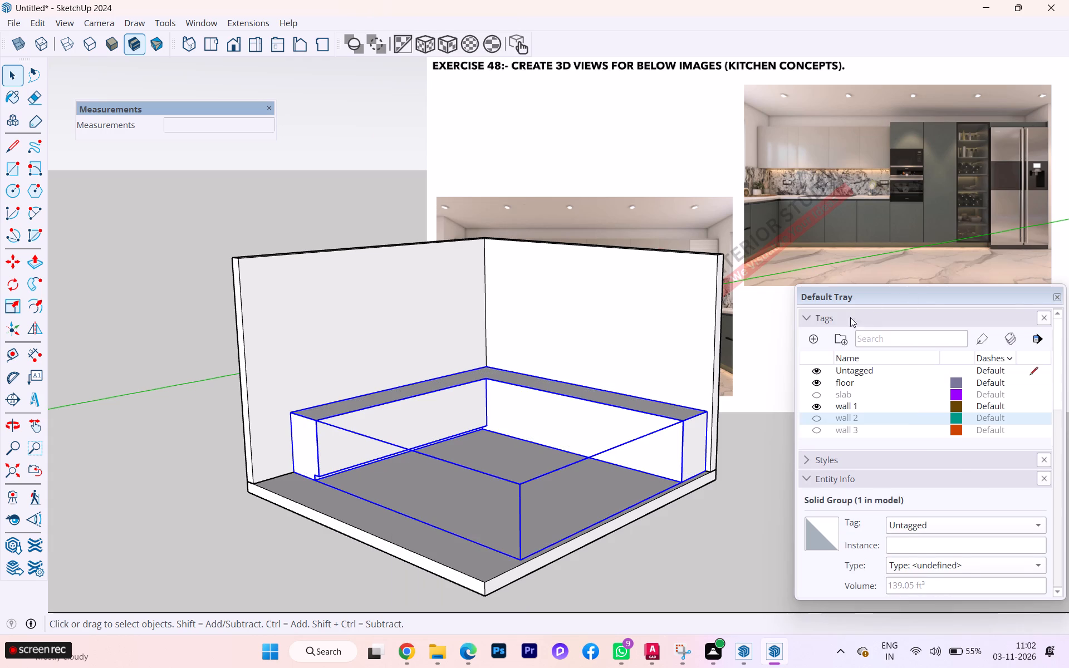
{"action": "left_click", "coordinate": [810, 335]}
{"action": "key", "text": "BackSpace"}
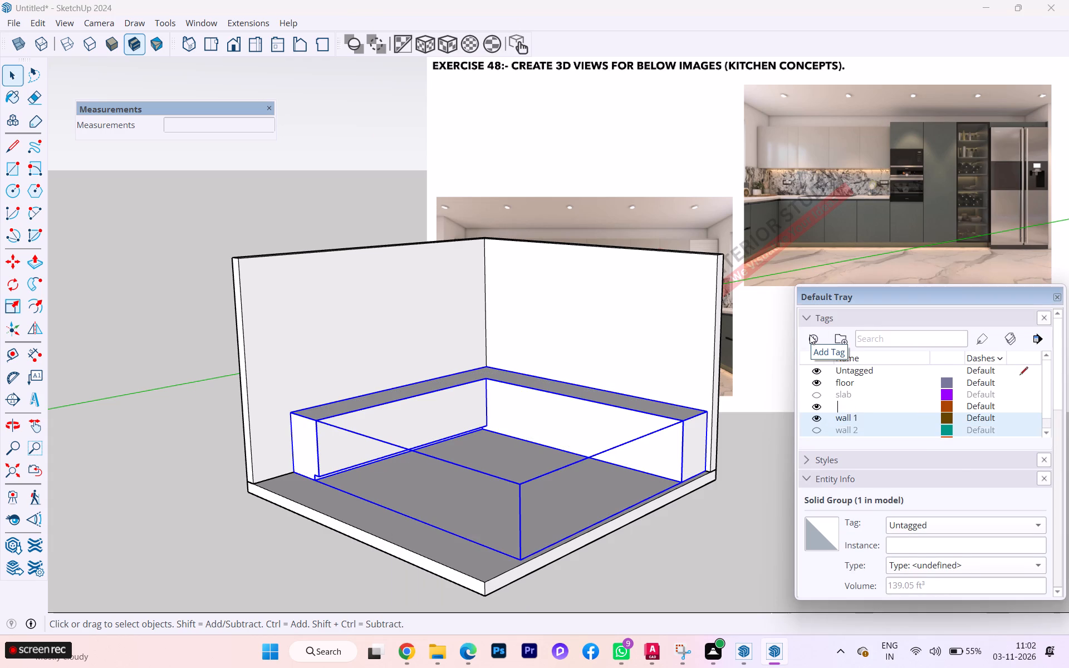
{"action": "type", "text": "base cabine"}
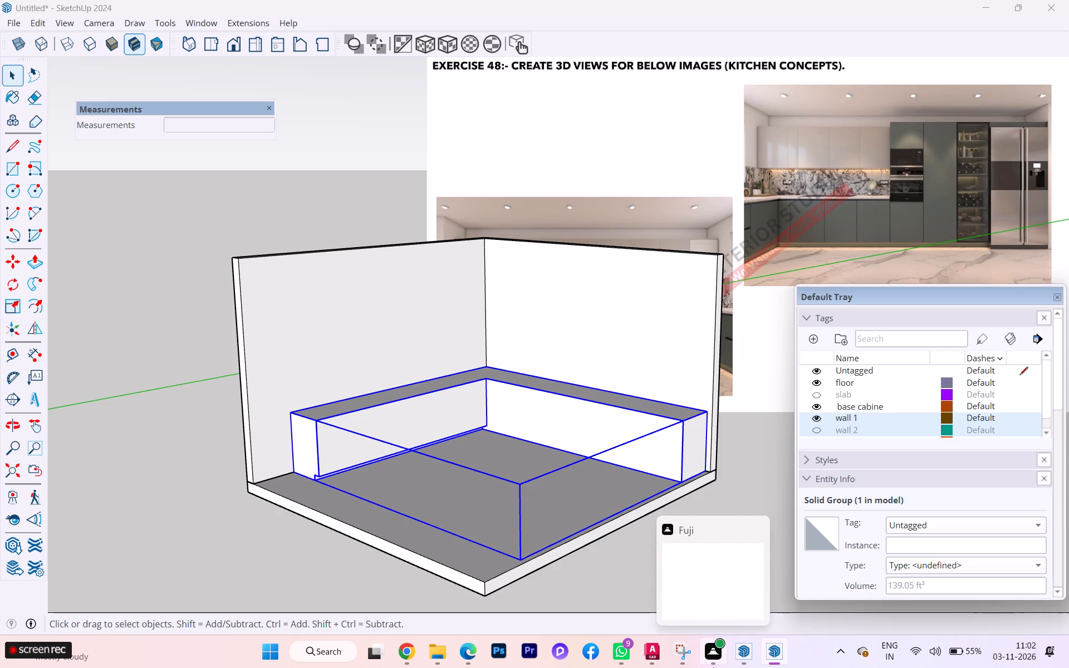
{"action": "key", "text": "t"}
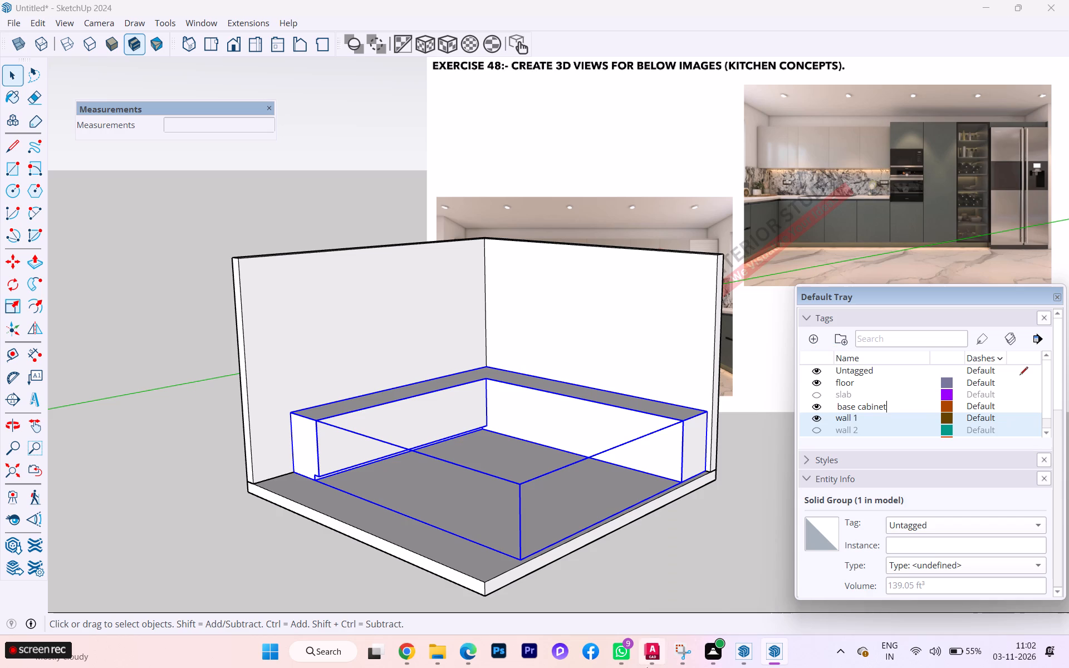
{"action": "left_click", "coordinate": [756, 548]}
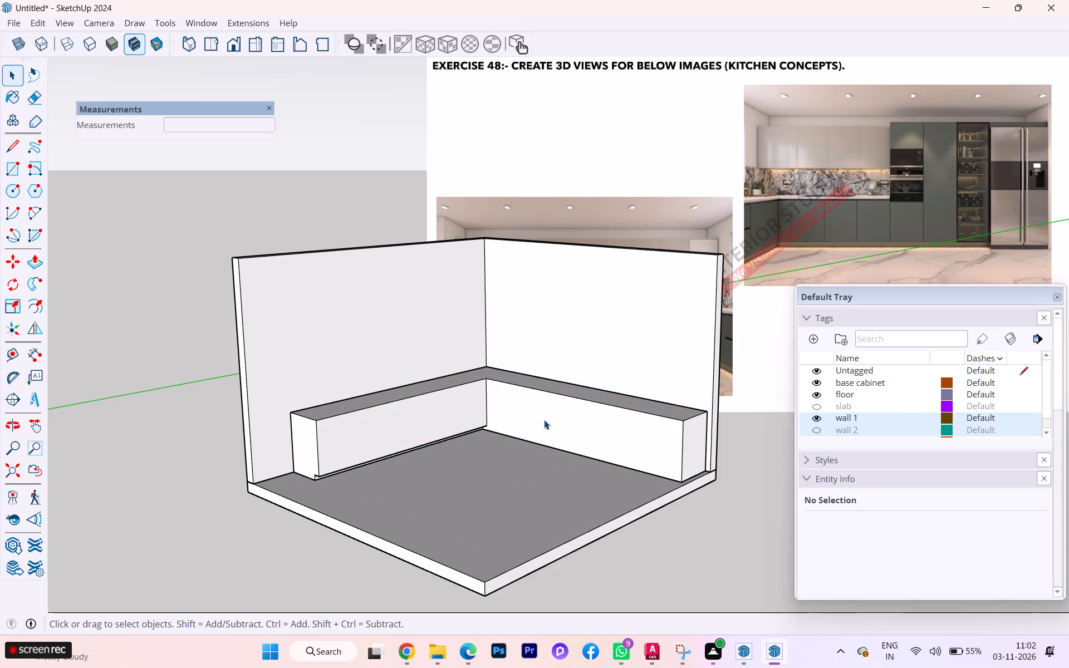
Assign the base cabinet tag to the L-shaped cabinet group.
{"action": "left_click", "coordinate": [544, 420]}
{"action": "left_click", "coordinate": [939, 524]}
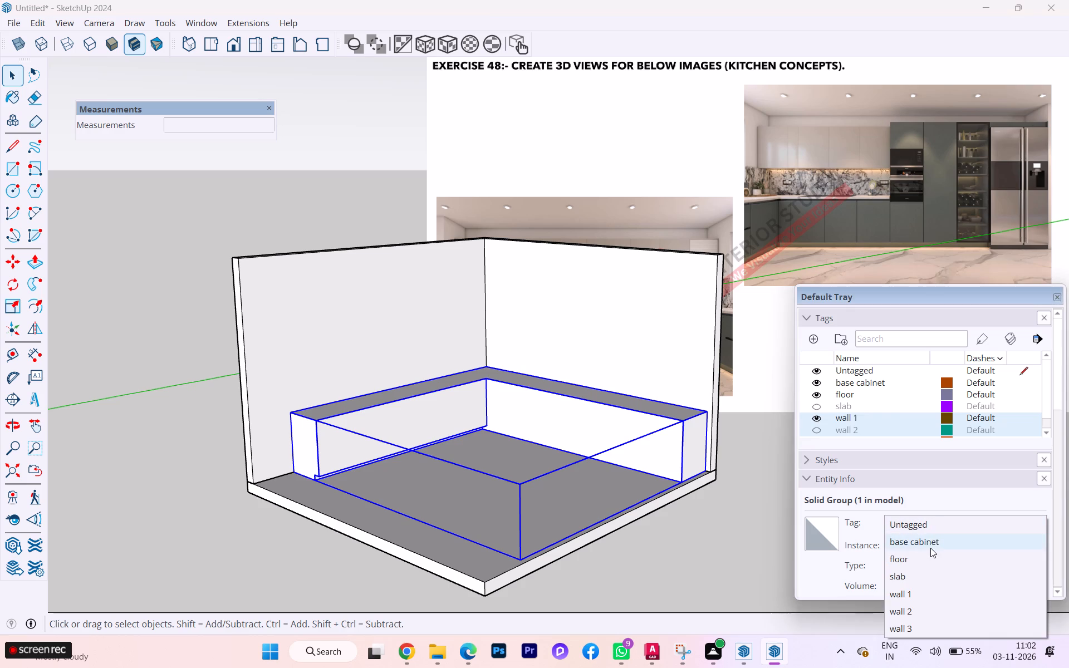
{"action": "left_click", "coordinate": [931, 538]}
{"action": "left_click", "coordinate": [675, 521]}
Inside the cabinet group, copy the back-wall run's bottom front edge straight up, level with the left-wall run's toe-kick line.
{"action": "scroll", "coordinate": [634, 459], "scroll_direction": "up", "scroll_amount": 1}
{"action": "scroll", "coordinate": [634, 459], "scroll_direction": "down", "scroll_amount": 3}
{"action": "scroll", "coordinate": [634, 459], "scroll_direction": "up", "scroll_amount": 5}
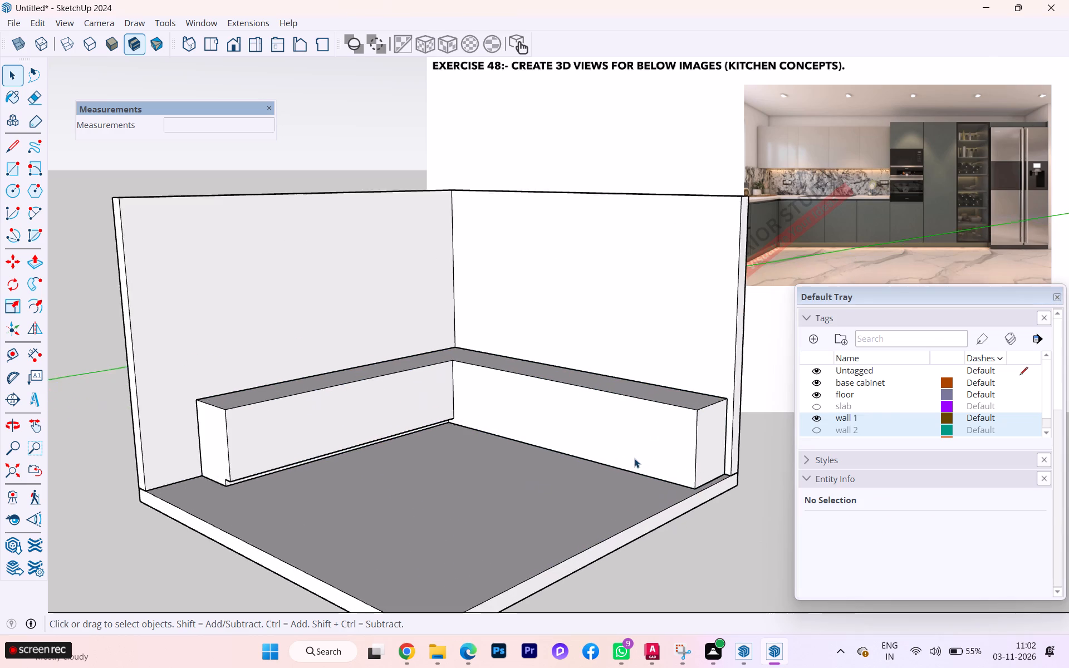
{"action": "scroll", "coordinate": [636, 457], "scroll_direction": "up", "scroll_amount": 3}
{"action": "scroll", "coordinate": [656, 460], "scroll_direction": "down", "scroll_amount": 2}
{"action": "scroll", "coordinate": [656, 460], "scroll_direction": "up", "scroll_amount": 3}
{"action": "double_click", "coordinate": [658, 458]}
{"action": "left_click", "coordinate": [641, 484]}
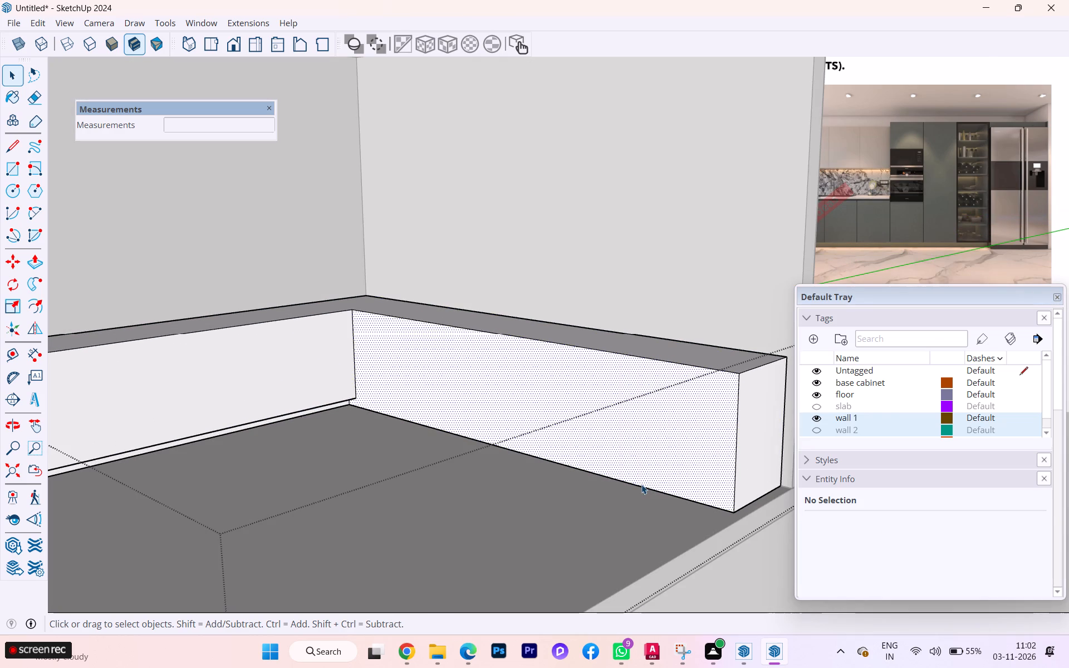
{"action": "left_click", "coordinate": [642, 489]}
{"action": "key", "text": "m"}
{"action": "left_click", "coordinate": [643, 489]}
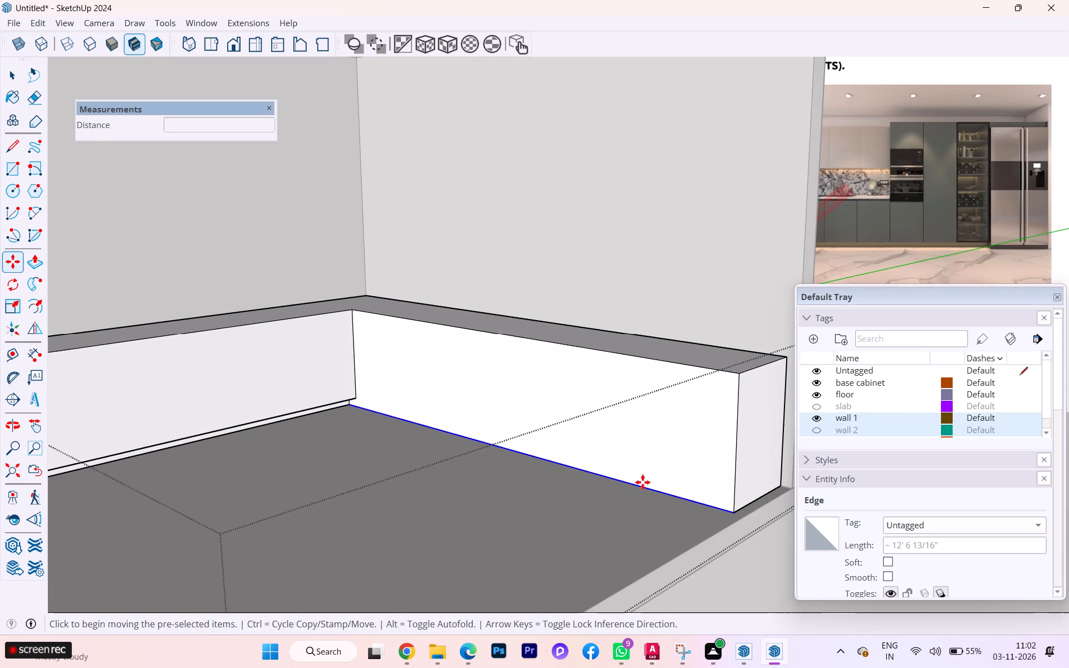
{"action": "key", "text": "Up"}
{"action": "right_click", "coordinate": [647, 466]}
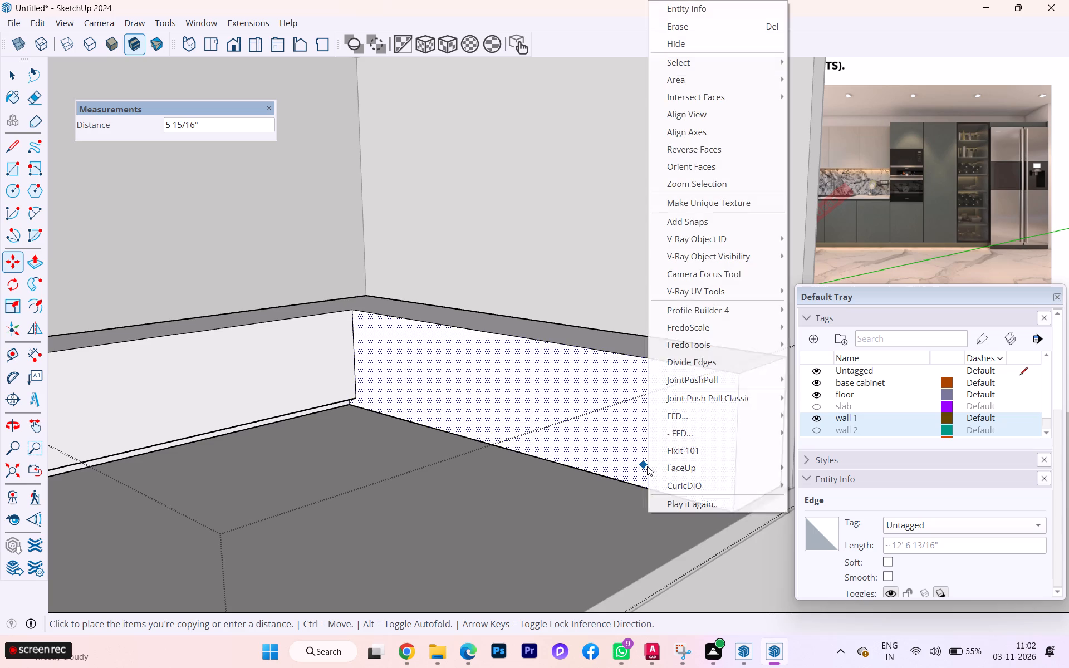
{"action": "key", "text": "Escape"}
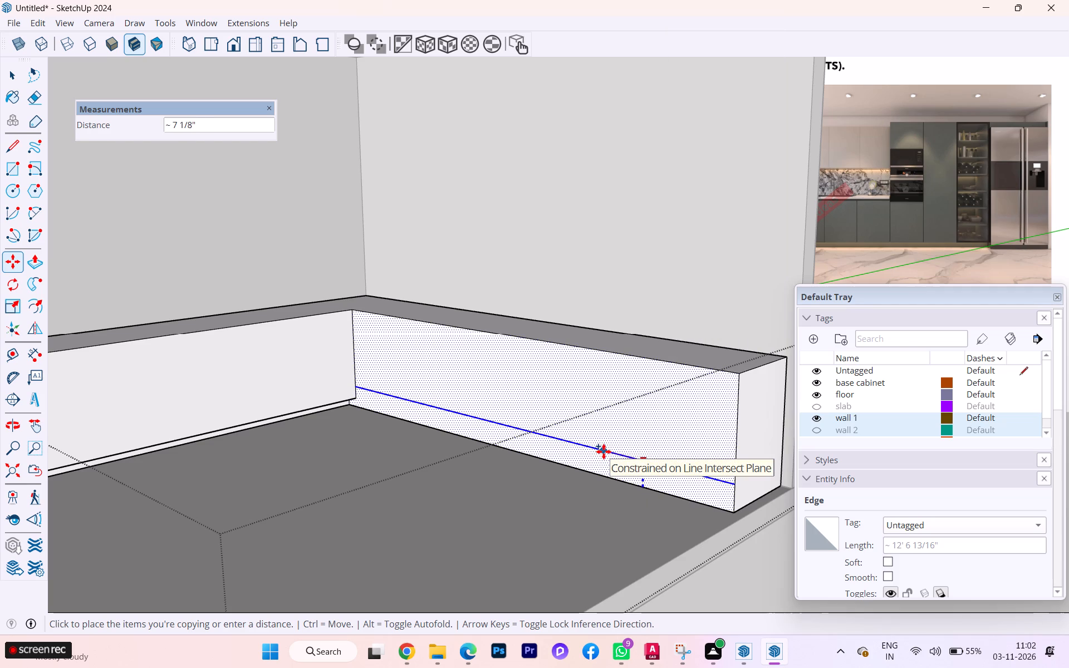
{"action": "left_click", "coordinate": [360, 397]}
{"action": "key", "text": "space"}
Push the back-wall run's lower strip inward 4" to form its toe kick, and exit the cabinet group.
{"action": "scroll", "coordinate": [664, 509], "scroll_direction": "up", "scroll_amount": 4}
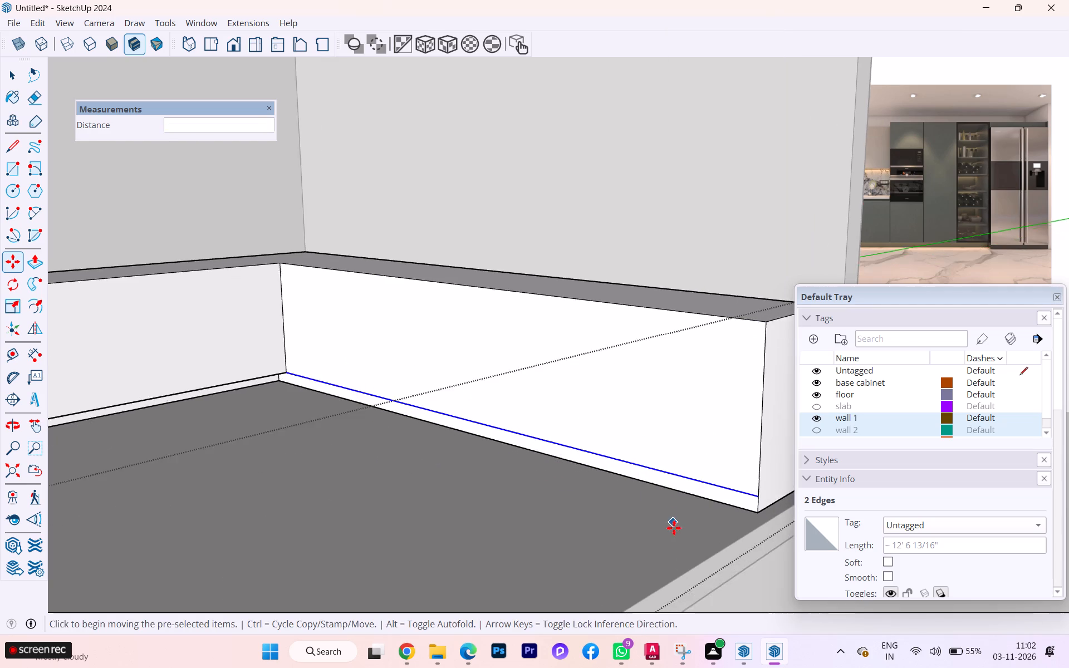
{"action": "scroll", "coordinate": [666, 524], "scroll_direction": "down", "scroll_amount": 4}
{"action": "middle_click_drag", "start_coordinate": [637, 526], "coordinate": [490, 486]}
{"action": "scroll", "coordinate": [654, 472], "scroll_direction": "up", "scroll_amount": 7}
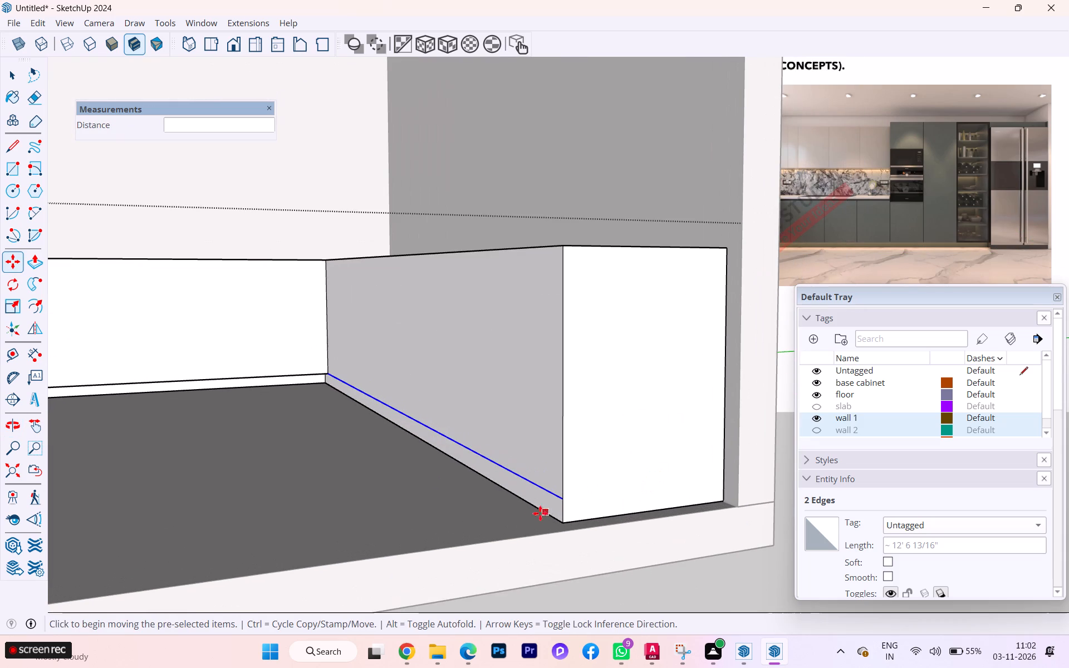
{"action": "key", "text": "p"}
{"action": "scroll", "coordinate": [858, 516], "scroll_direction": "up", "scroll_amount": 5}
{"action": "left_click", "coordinate": [532, 488]}
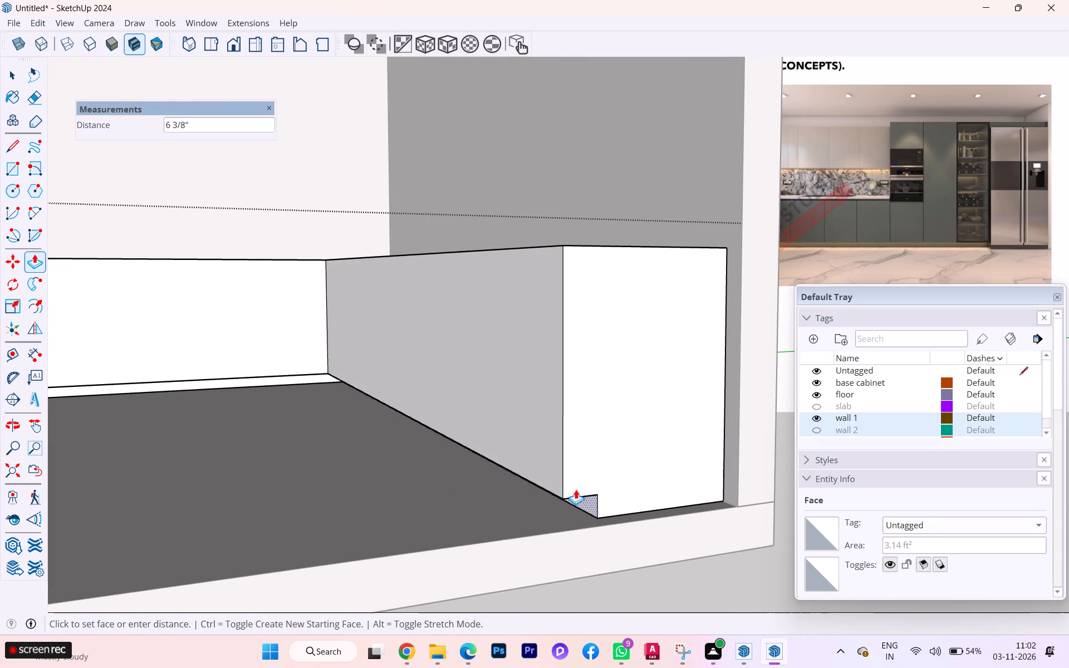
{"action": "key", "text": "4"}
{"action": "key", "text": "Return"}
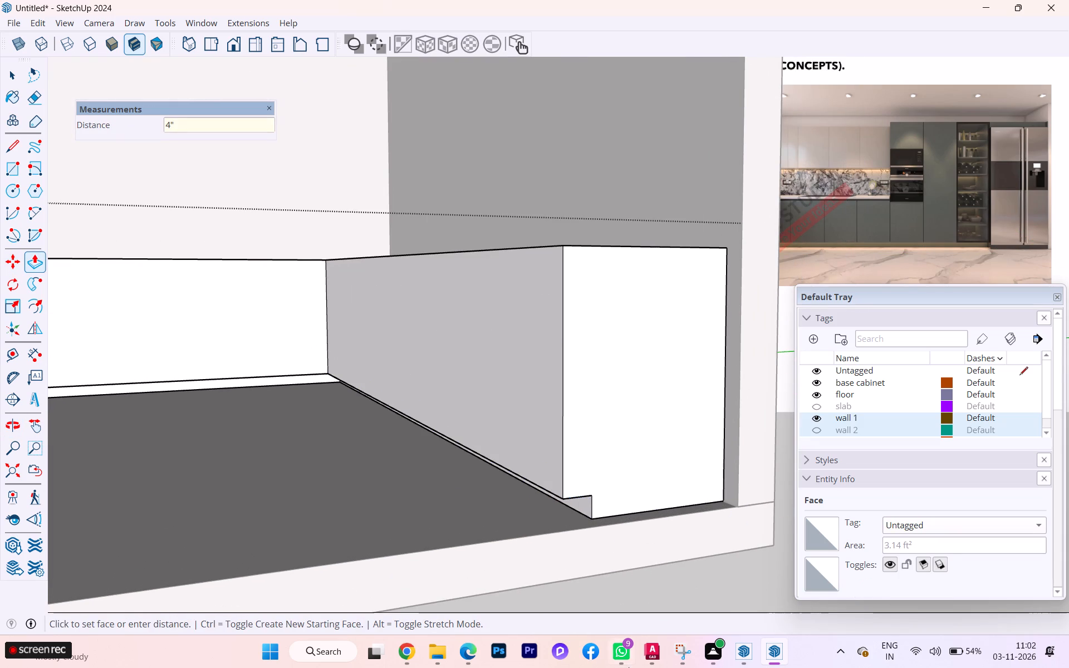
{"action": "scroll", "coordinate": [577, 667], "scroll_direction": "up", "scroll_amount": 1}
{"action": "scroll", "coordinate": [534, 503], "scroll_direction": "down", "scroll_amount": 2}
{"action": "scroll", "coordinate": [548, 498], "scroll_direction": "up", "scroll_amount": 1}
{"action": "scroll", "coordinate": [563, 491], "scroll_direction": "down", "scroll_amount": 4}
{"action": "scroll", "coordinate": [690, 453], "scroll_direction": "up", "scroll_amount": 1}
{"action": "scroll", "coordinate": [691, 452], "scroll_direction": "down", "scroll_amount": 2}
{"action": "scroll", "coordinate": [731, 432], "scroll_direction": "up", "scroll_amount": 3}
{"action": "scroll", "coordinate": [732, 432], "scroll_direction": "down", "scroll_amount": 2}
{"action": "scroll", "coordinate": [734, 433], "scroll_direction": "up", "scroll_amount": 1}
{"action": "scroll", "coordinate": [734, 433], "scroll_direction": "down", "scroll_amount": 1}
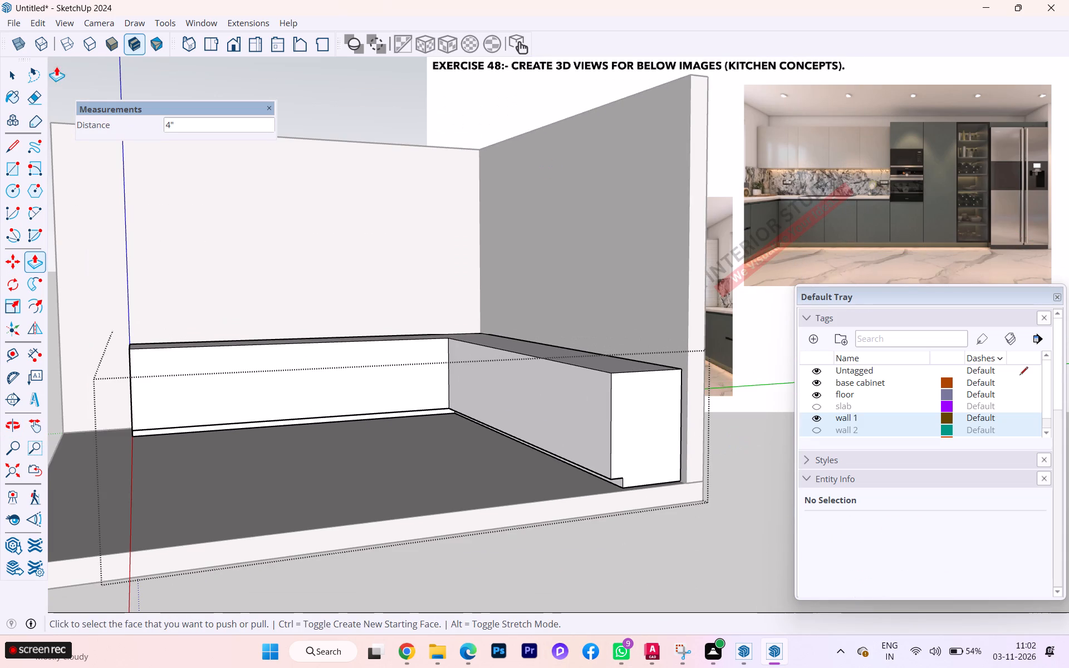
{"action": "left_click", "coordinate": [17, 76]}
{"action": "left_click", "coordinate": [520, 562]}
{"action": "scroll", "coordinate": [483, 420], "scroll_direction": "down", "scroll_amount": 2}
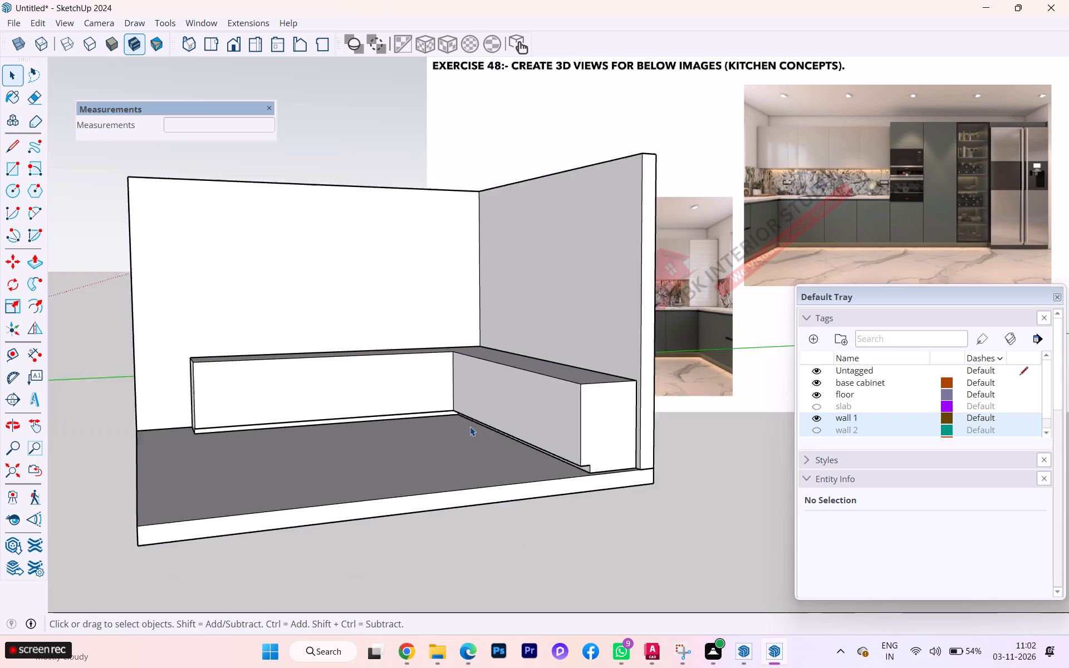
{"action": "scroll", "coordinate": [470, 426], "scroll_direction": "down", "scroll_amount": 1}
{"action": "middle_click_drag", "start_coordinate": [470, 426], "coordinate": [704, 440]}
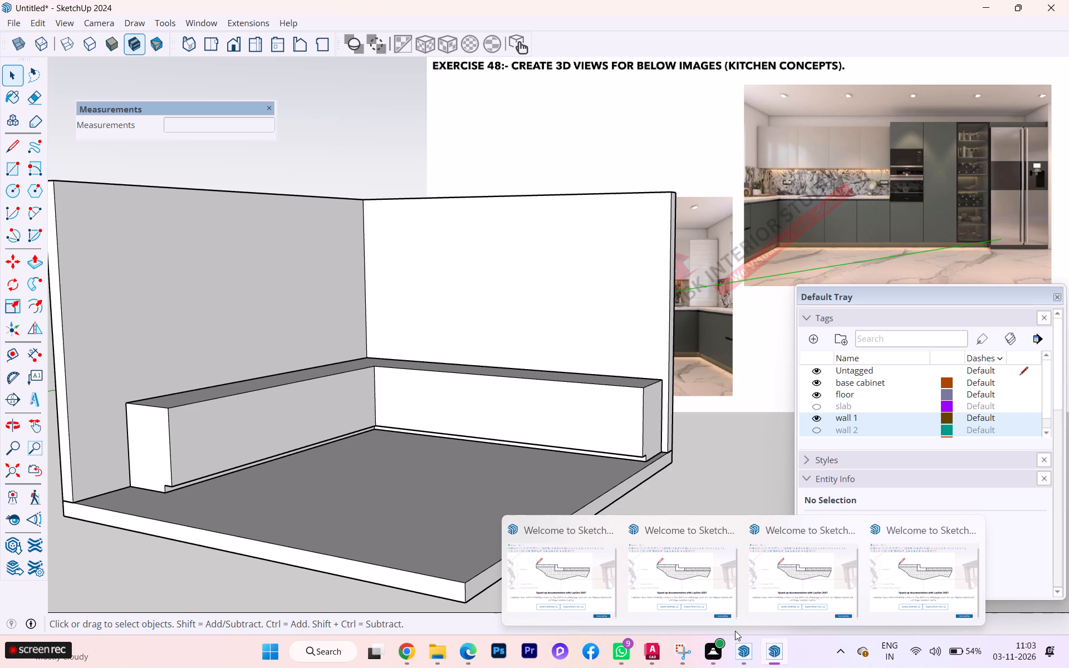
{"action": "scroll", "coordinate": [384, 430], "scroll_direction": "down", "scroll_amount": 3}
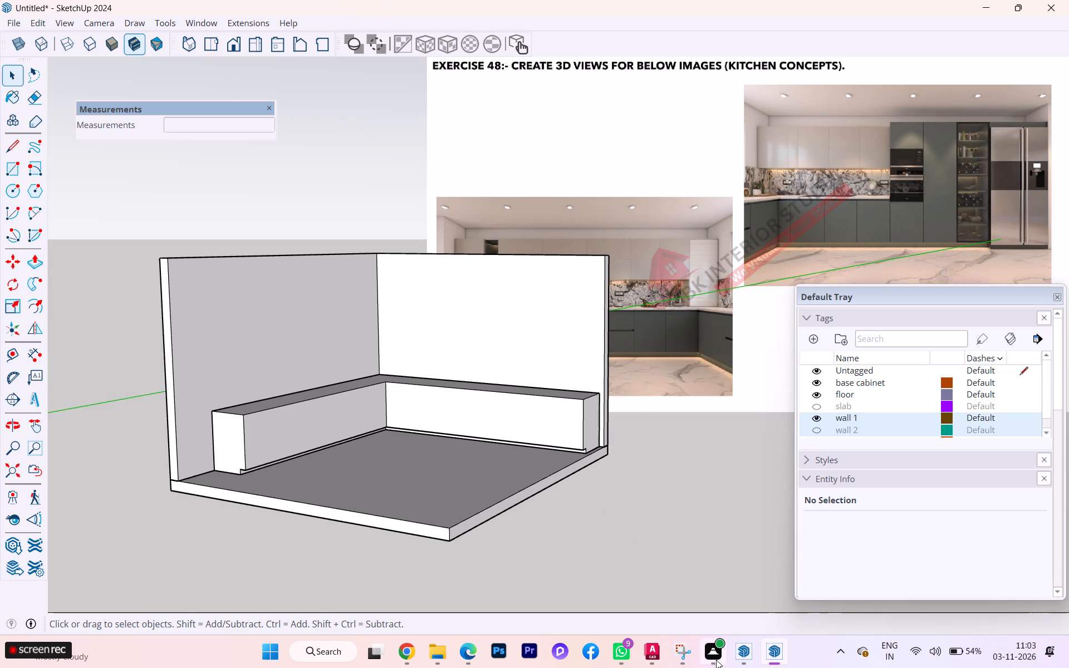
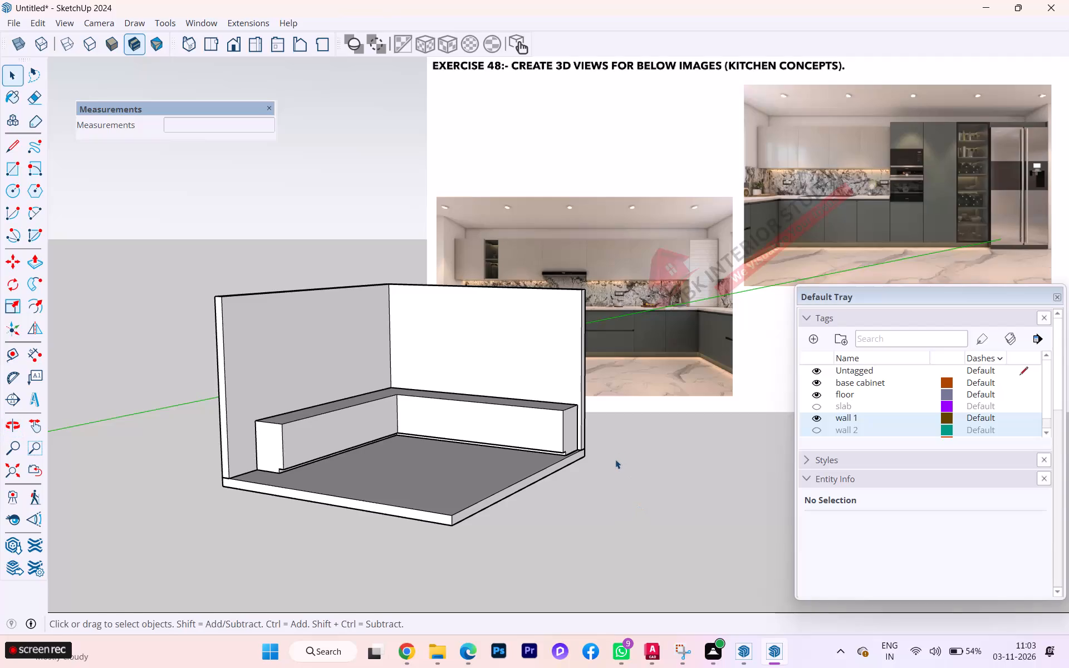
Examine the L-shaped base cabinet's two runs and their toe kicks from several angles.
{"action": "middle_click_drag", "start_coordinate": [615, 460], "coordinate": [590, 549]}
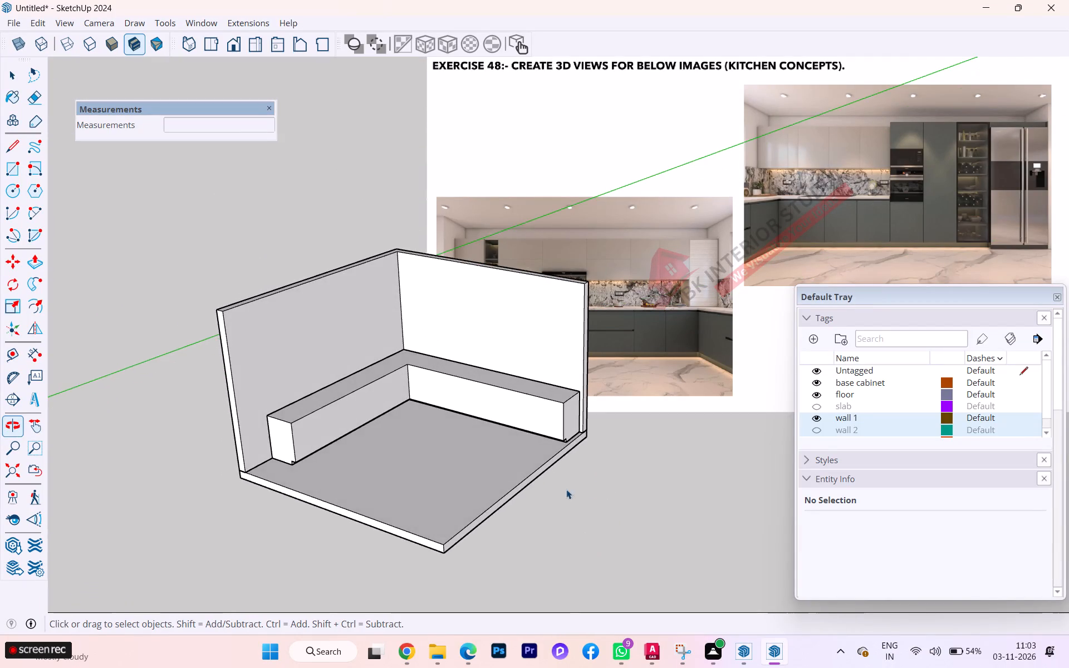
{"action": "scroll", "coordinate": [564, 407], "scroll_direction": "down", "scroll_amount": 1}
{"action": "scroll", "coordinate": [565, 406], "scroll_direction": "up", "scroll_amount": 4}
{"action": "scroll", "coordinate": [565, 405], "scroll_direction": "down", "scroll_amount": 2}
{"action": "scroll", "coordinate": [565, 405], "scroll_direction": "up", "scroll_amount": 5}
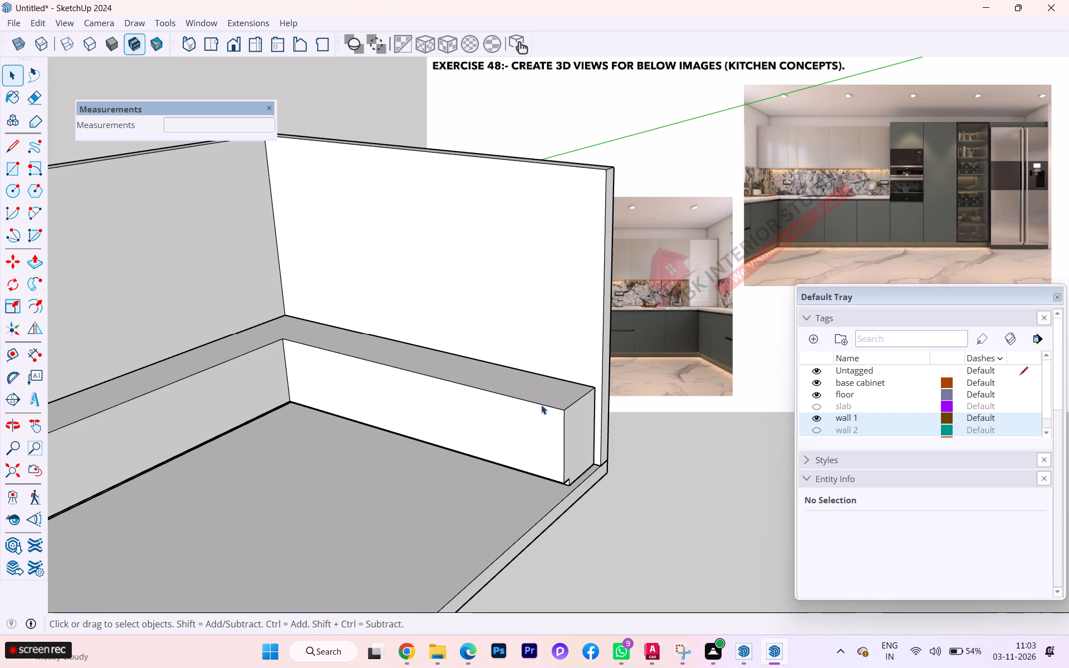
{"action": "scroll", "coordinate": [612, 444], "scroll_direction": "down", "scroll_amount": 1}
{"action": "middle_click_drag", "start_coordinate": [597, 452], "coordinate": [506, 443]}
{"action": "scroll", "coordinate": [519, 415], "scroll_direction": "up", "scroll_amount": 6}
{"action": "scroll", "coordinate": [537, 422], "scroll_direction": "down", "scroll_amount": 1}
{"action": "middle_click_drag", "start_coordinate": [545, 432], "coordinate": [645, 460]}
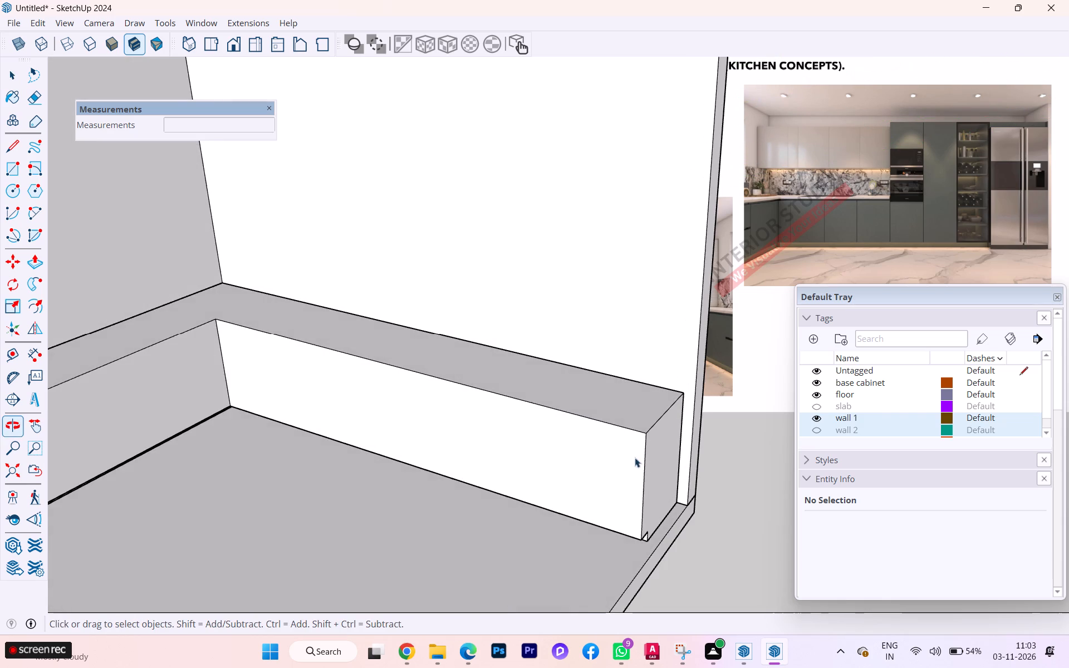
{"action": "scroll", "coordinate": [534, 405], "scroll_direction": "down", "scroll_amount": 4}
{"action": "scroll", "coordinate": [666, 415], "scroll_direction": "down", "scroll_amount": 1}
{"action": "scroll", "coordinate": [546, 421], "scroll_direction": "down", "scroll_amount": 1}
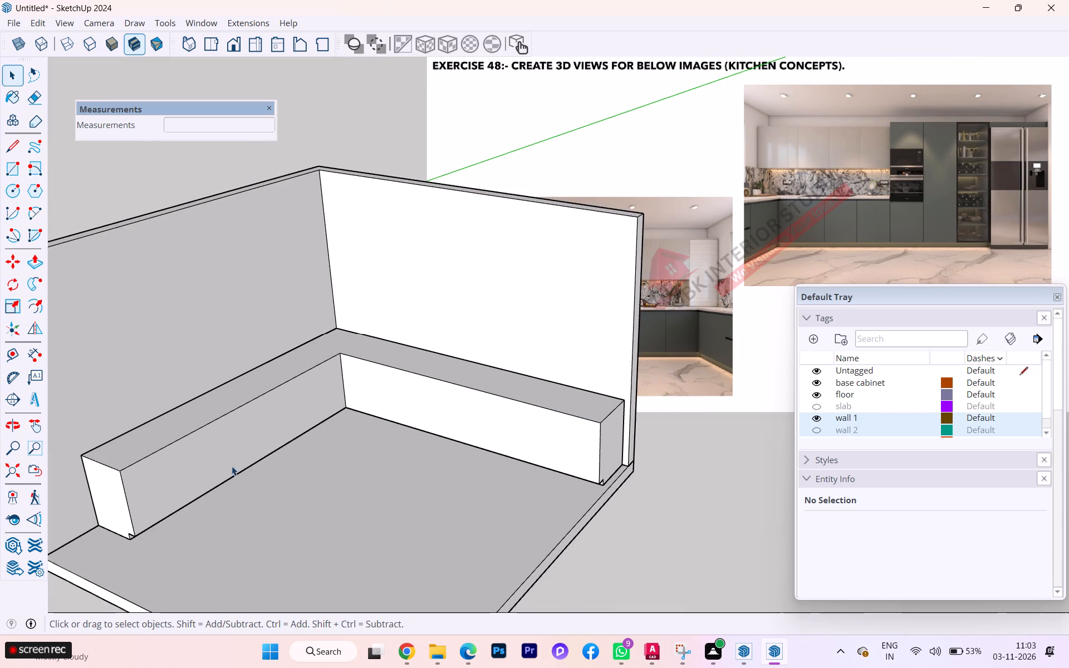
{"action": "scroll", "coordinate": [159, 471], "scroll_direction": "up", "scroll_amount": 4}
{"action": "scroll", "coordinate": [287, 525], "scroll_direction": "down", "scroll_amount": 2}
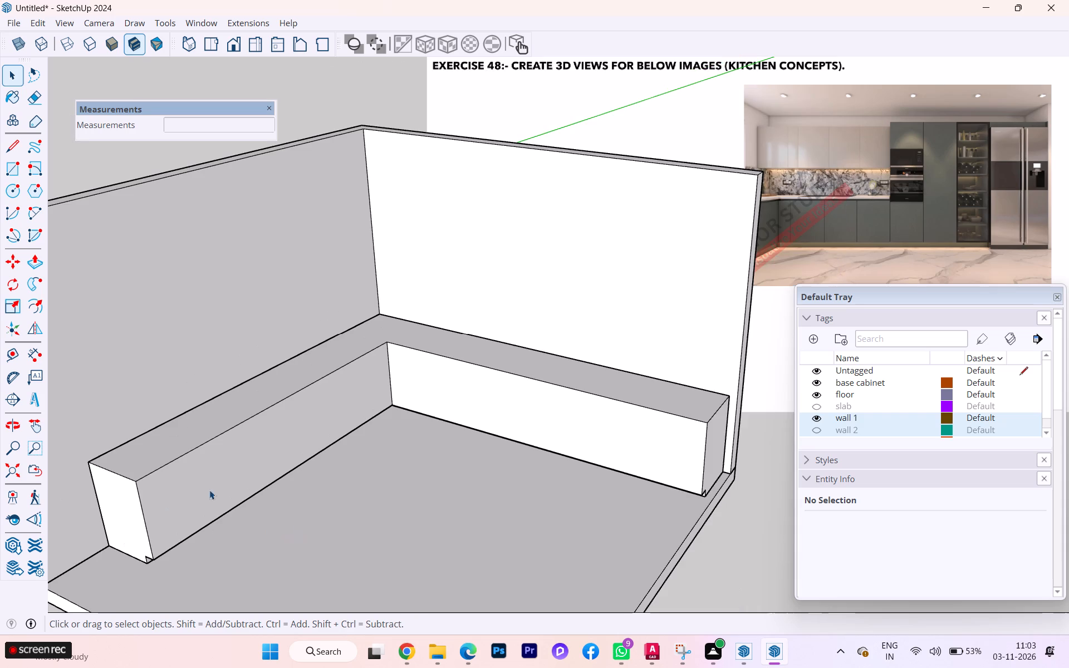
Open the L-shaped base cabinet group for editing.
{"action": "scroll", "coordinate": [189, 450], "scroll_direction": "up", "scroll_amount": 4}
{"action": "left_click", "coordinate": [164, 485]}
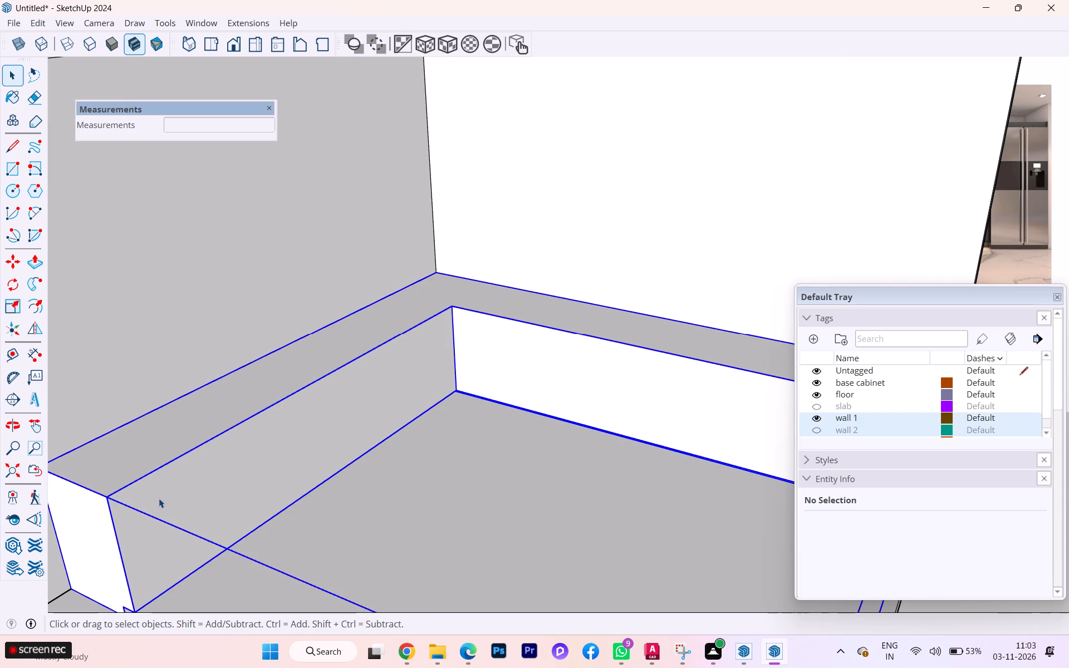
{"action": "double_click", "coordinate": [175, 499]}
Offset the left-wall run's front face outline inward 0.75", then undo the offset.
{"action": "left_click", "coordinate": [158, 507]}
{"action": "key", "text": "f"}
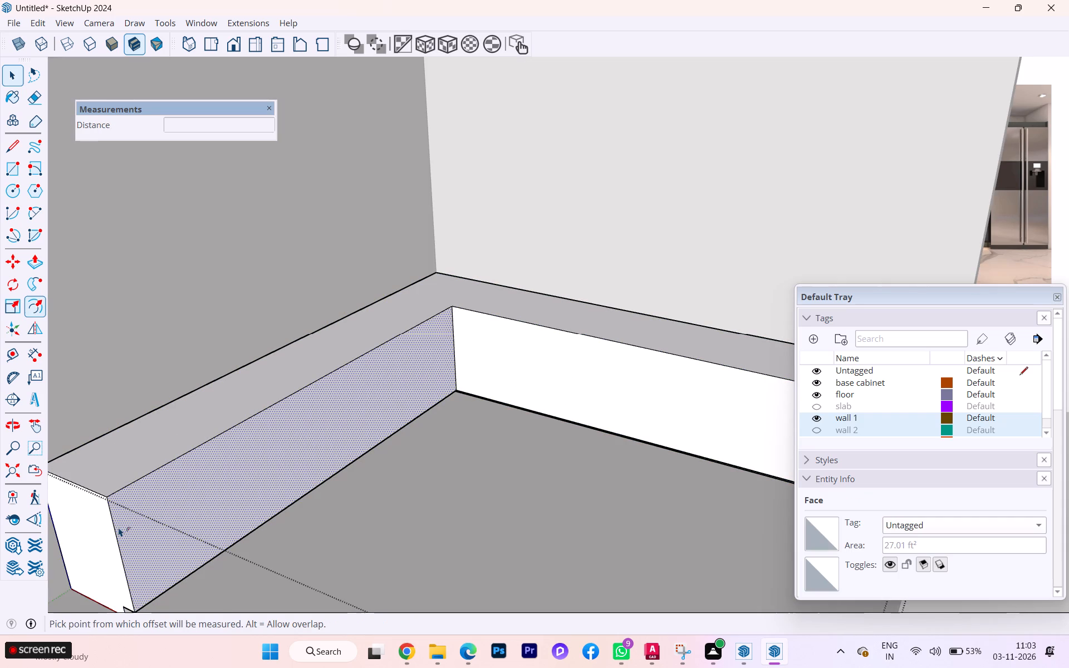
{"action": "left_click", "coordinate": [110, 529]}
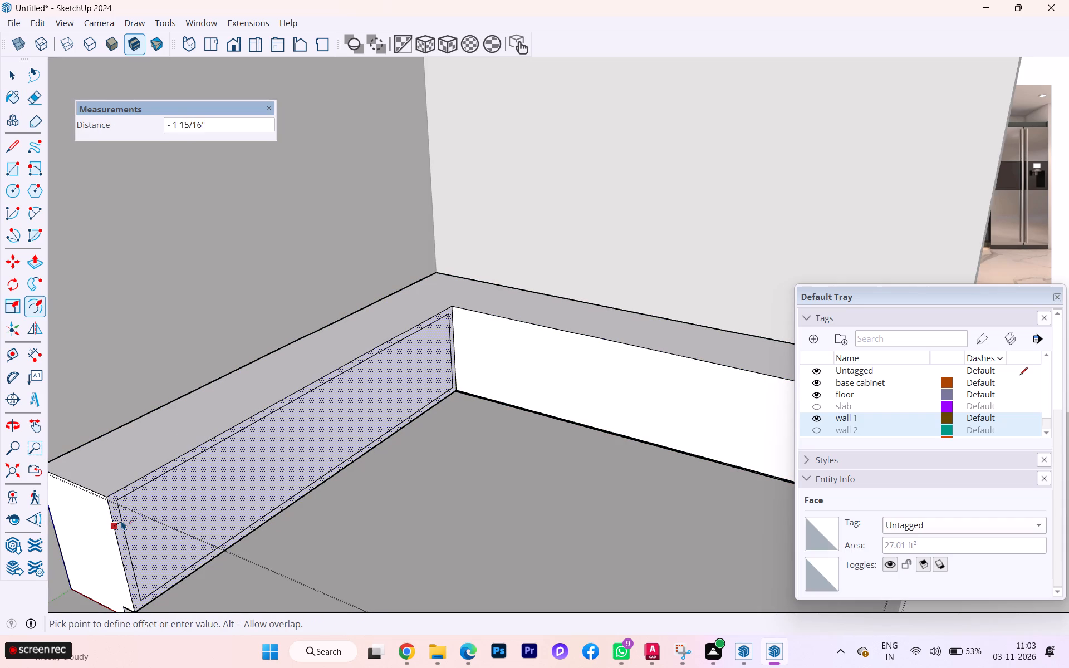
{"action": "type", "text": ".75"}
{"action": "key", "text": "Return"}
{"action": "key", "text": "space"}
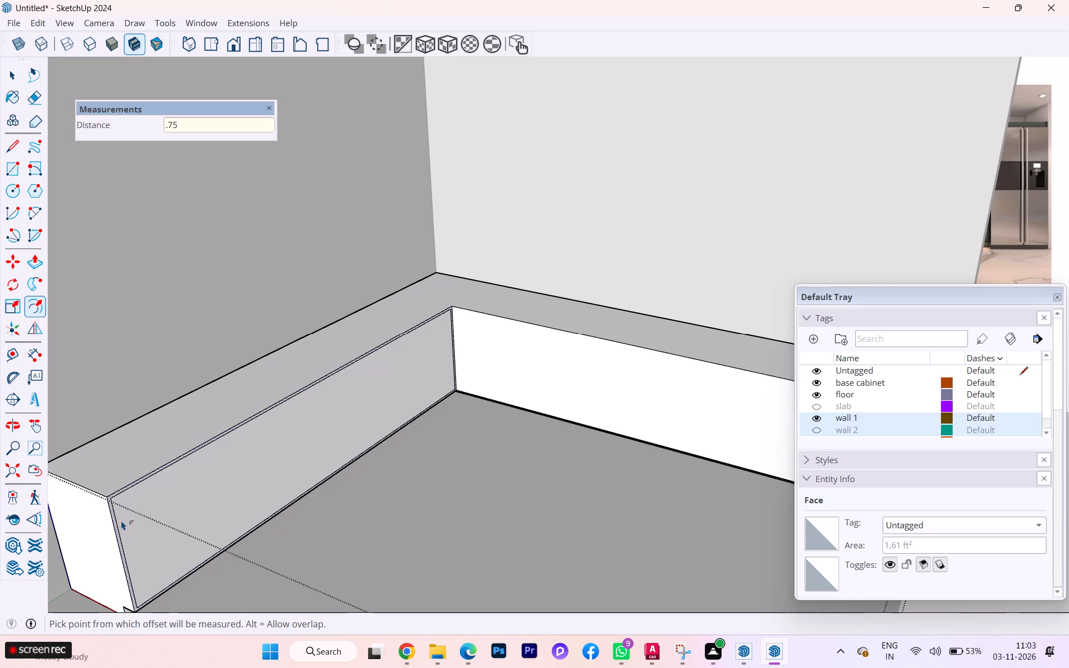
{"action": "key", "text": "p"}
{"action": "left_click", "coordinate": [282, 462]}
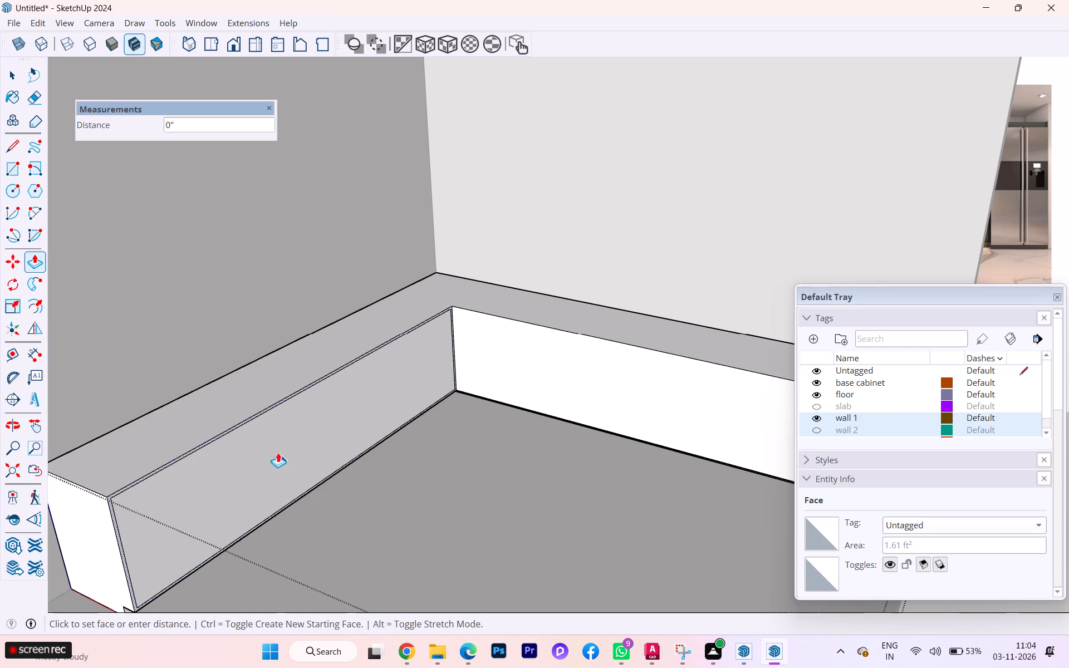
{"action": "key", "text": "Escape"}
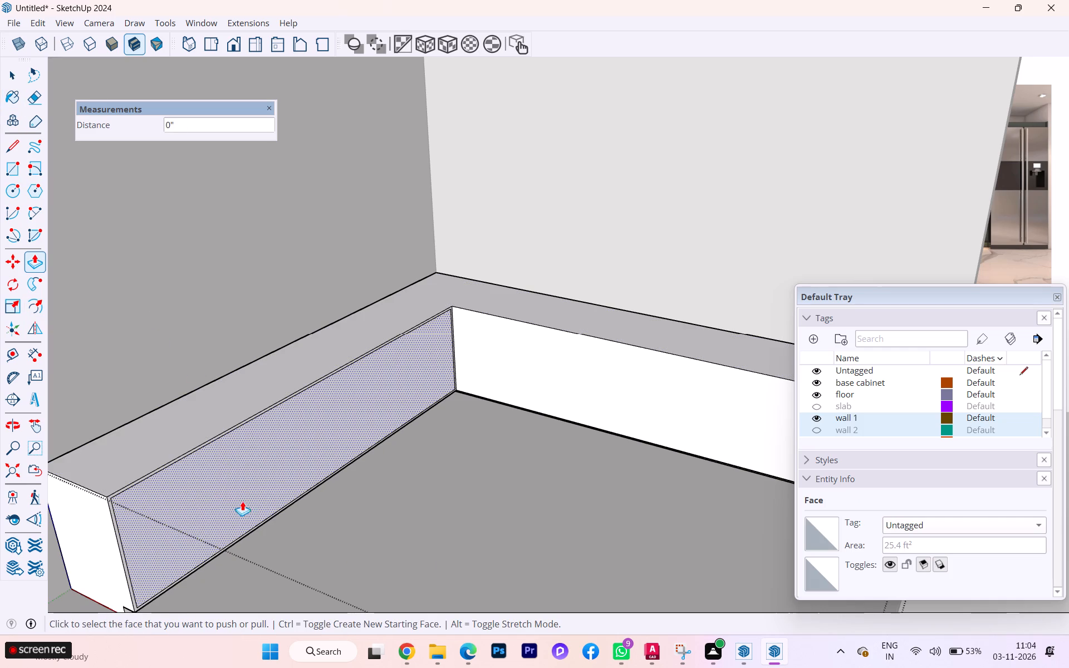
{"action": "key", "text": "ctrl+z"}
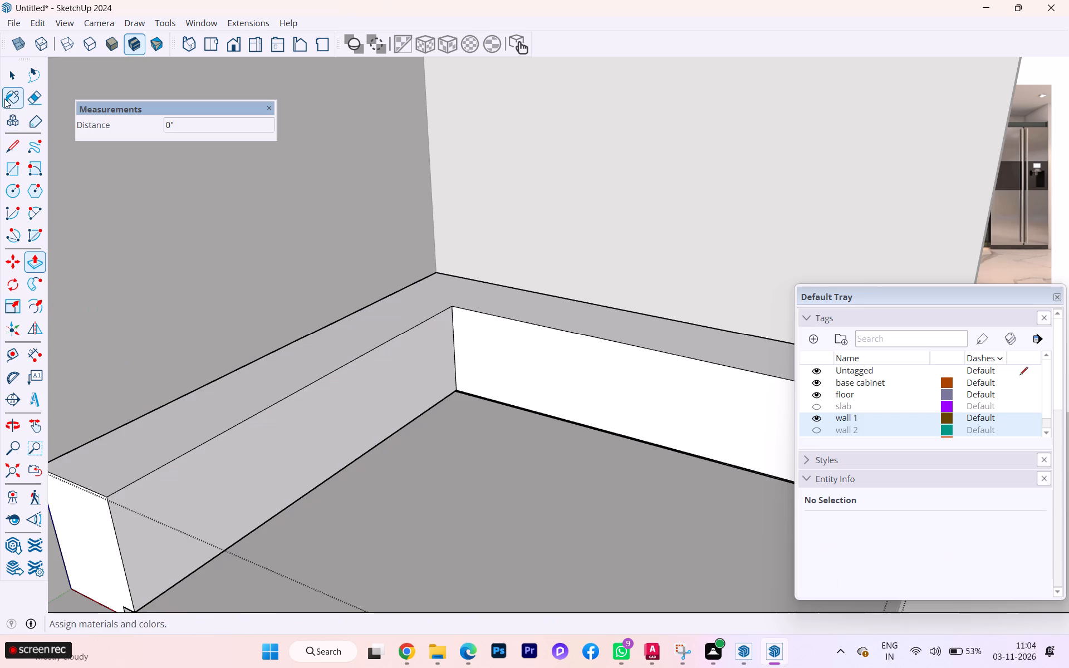
Offset the left-wall run's front face outline inward 0.75" to form the carcass frame.
{"action": "left_click", "coordinate": [13, 80]}
{"action": "double_click", "coordinate": [213, 465]}
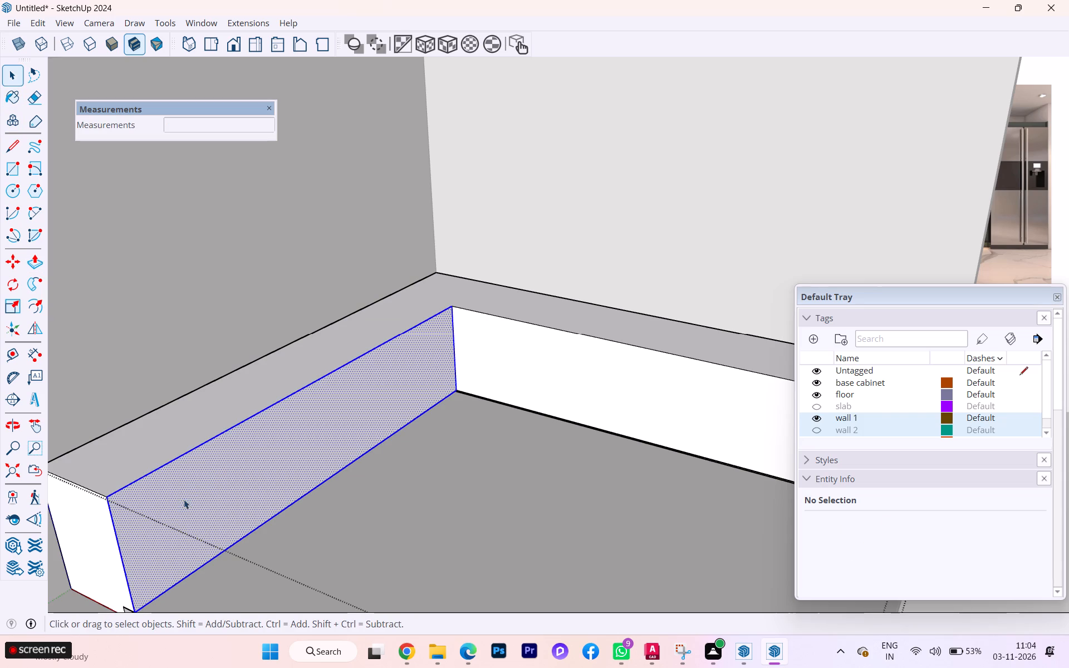
{"action": "key", "text": "f"}
{"action": "left_click", "coordinate": [118, 531]}
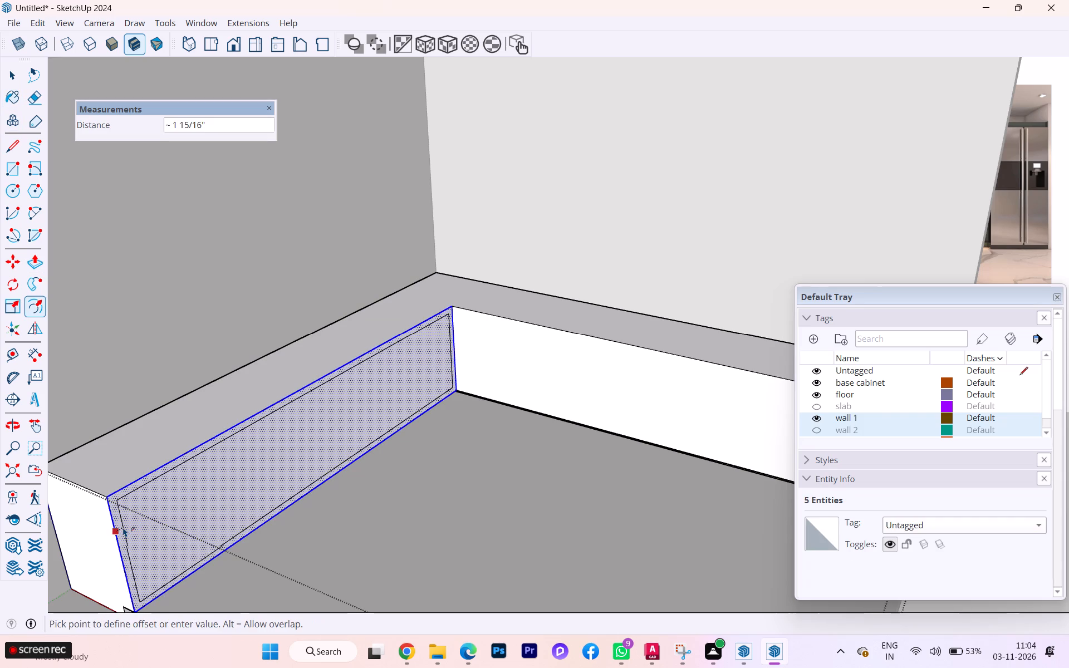
{"action": "type", "text": ".75"}
{"action": "key", "text": "Return"}
{"action": "key", "text": "space"}
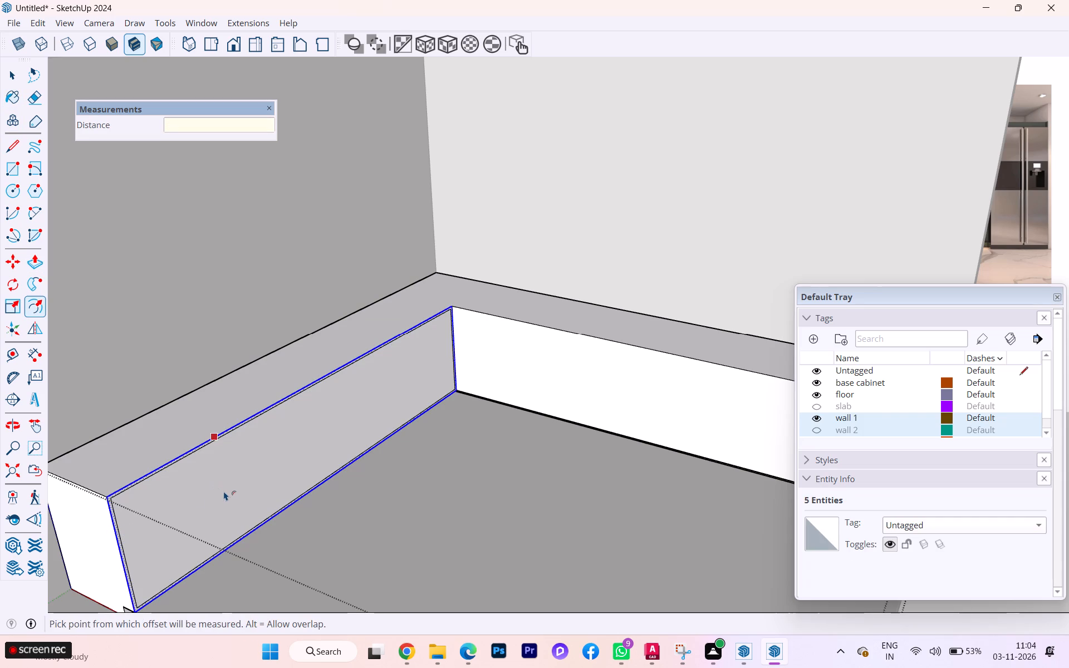
Push the left-wall run's inner front face inward 22" to hollow out the cabinet.
{"action": "key", "text": "p"}
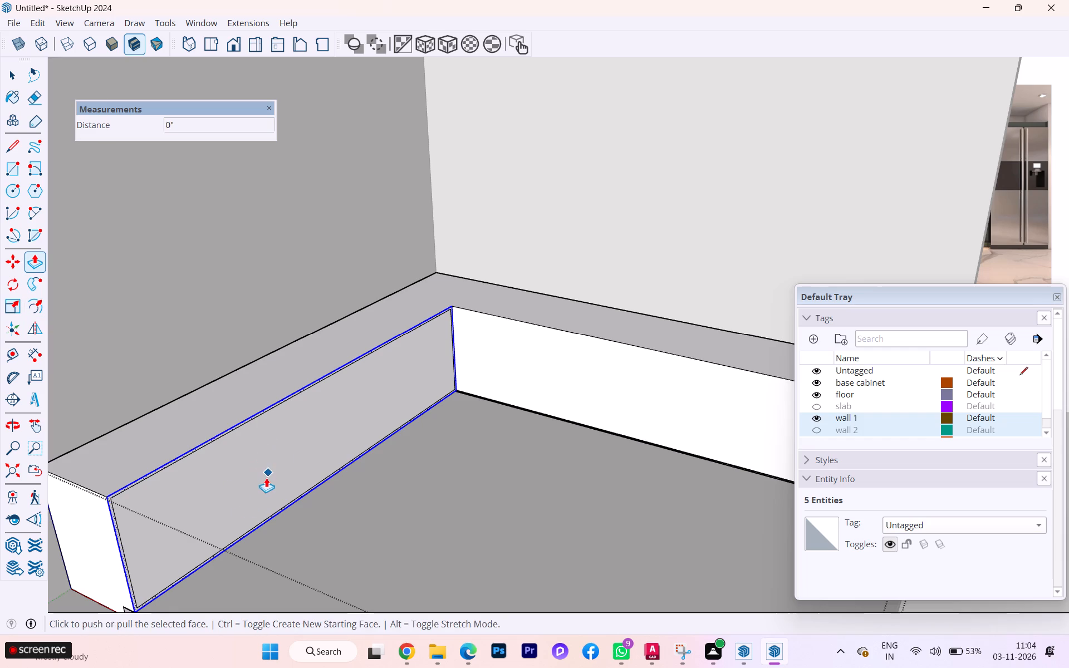
{"action": "scroll", "coordinate": [122, 549], "scroll_direction": "up", "scroll_amount": 3}
{"action": "left_click", "coordinate": [9, 78]}
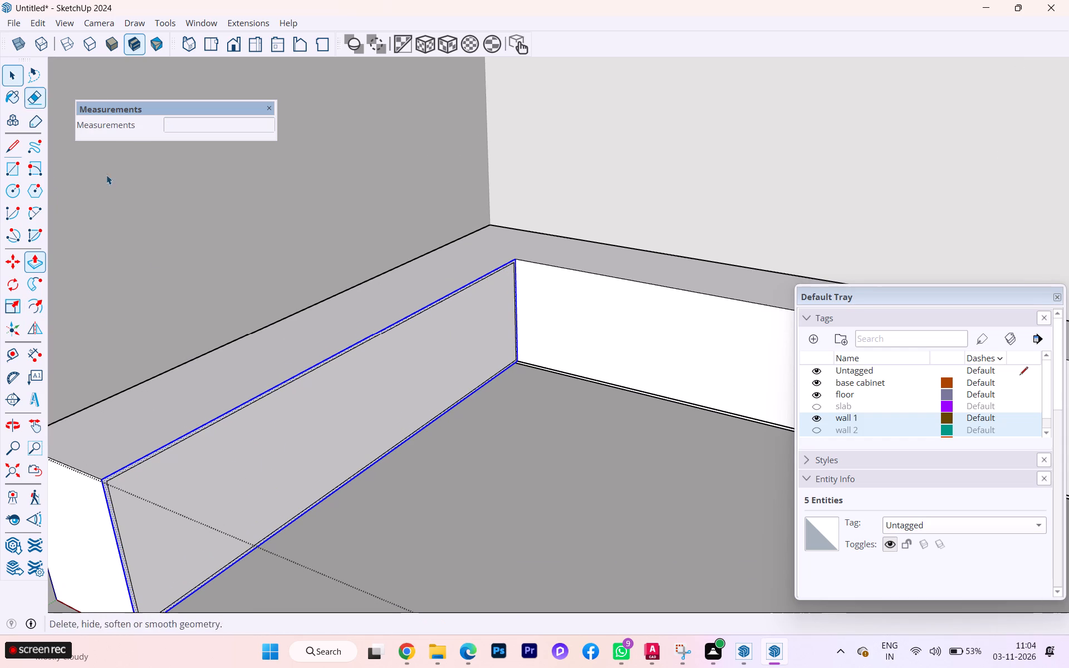
{"action": "left_click", "coordinate": [203, 469]}
{"action": "key", "text": "p"}
{"action": "left_click", "coordinate": [205, 469]}
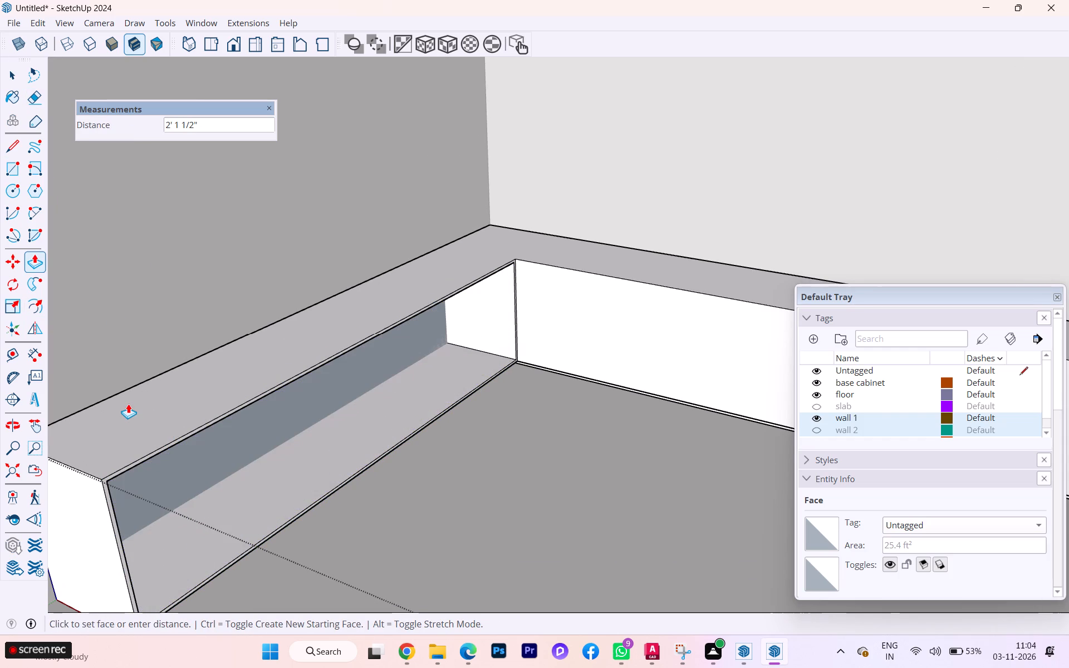
{"action": "type", "text": "22"}
{"action": "key", "text": "Return"}
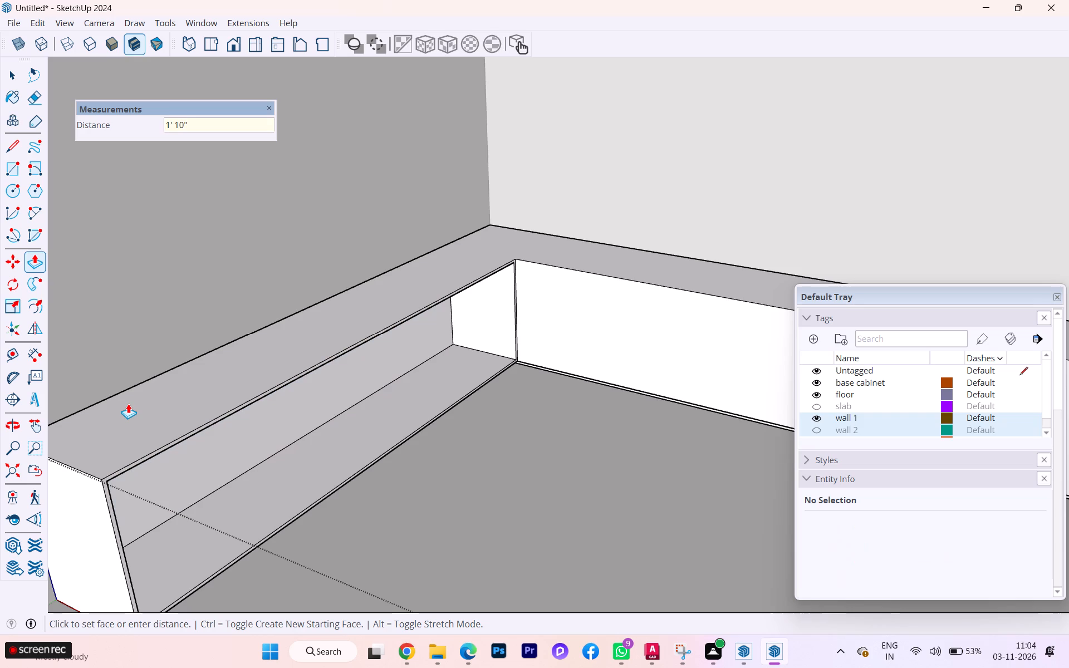
{"action": "scroll", "coordinate": [473, 471], "scroll_direction": "down", "scroll_amount": 3}
{"action": "key", "text": "space"}
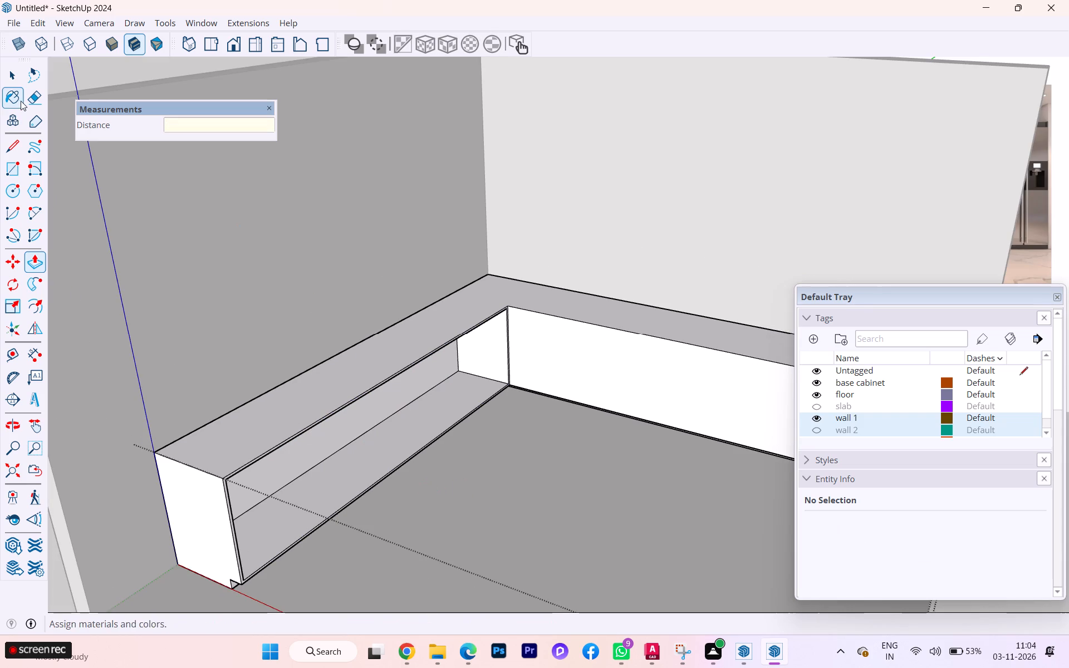
Offset the back-wall run's front face outline inward 0.75".
{"action": "left_click", "coordinate": [14, 82]}
{"action": "left_click", "coordinate": [604, 356]}
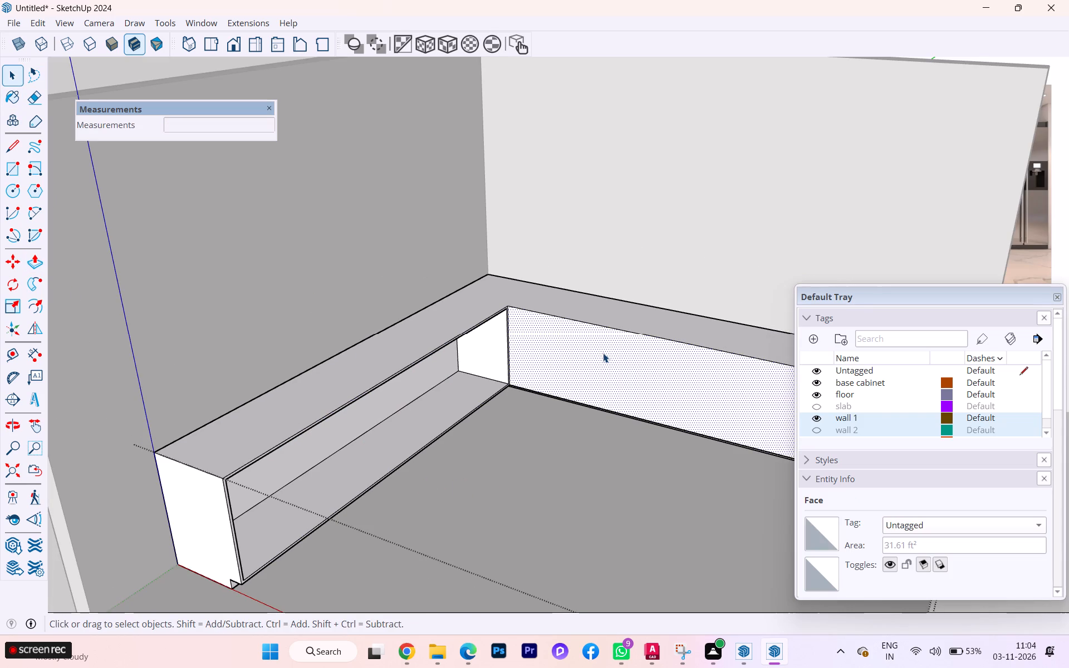
{"action": "key", "text": "f"}
{"action": "left_click", "coordinate": [518, 335]}
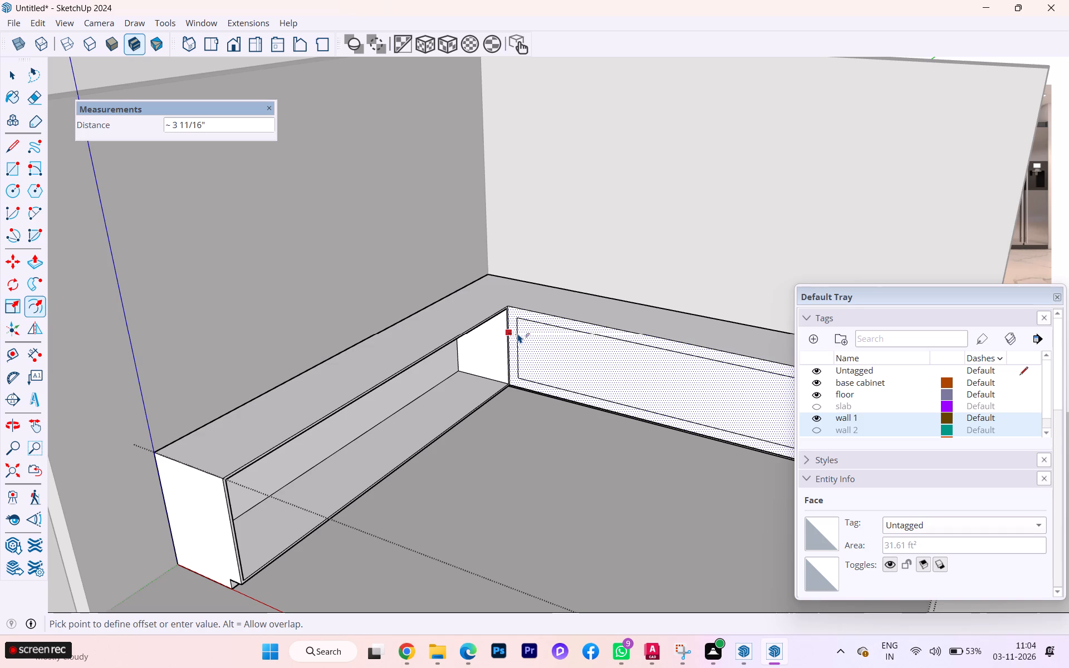
{"action": "type", "text": ".\\"}
{"action": "key", "text": "BackSpace"}
{"action": "key", "text": "BackSpace"}
{"action": "type", "text": ".75"}
{"action": "key", "text": "Return"}
{"action": "key", "text": "space"}
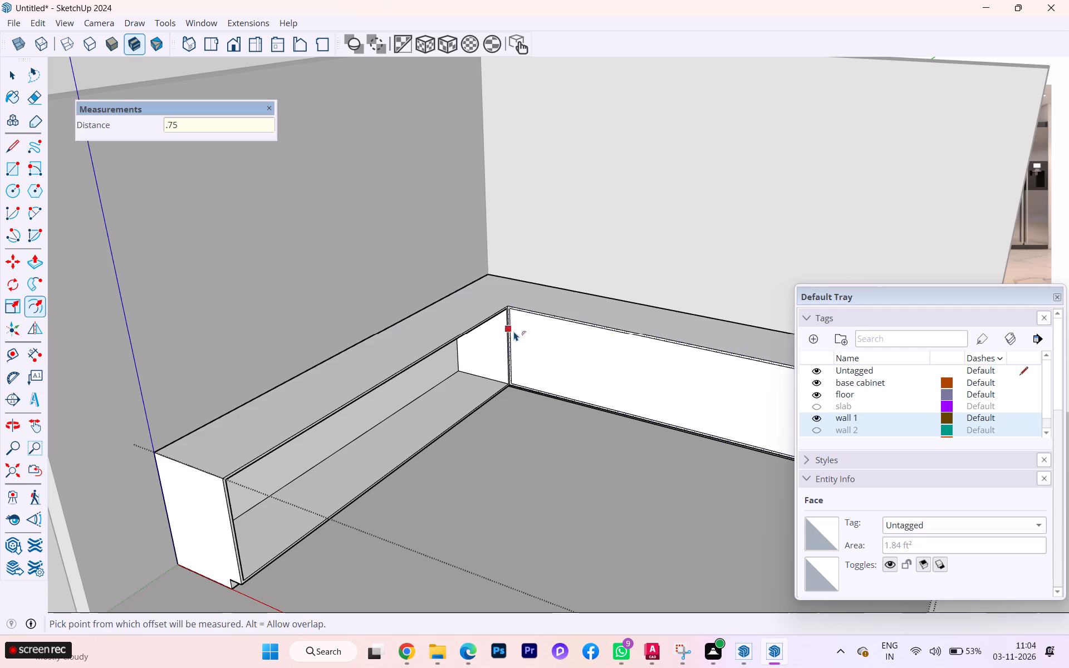
Push the back-wall run's inner front face inward 22" to hollow out the cabinet.
{"action": "scroll", "coordinate": [640, 330], "scroll_direction": "up", "scroll_amount": 4}
{"action": "key", "text": "p"}
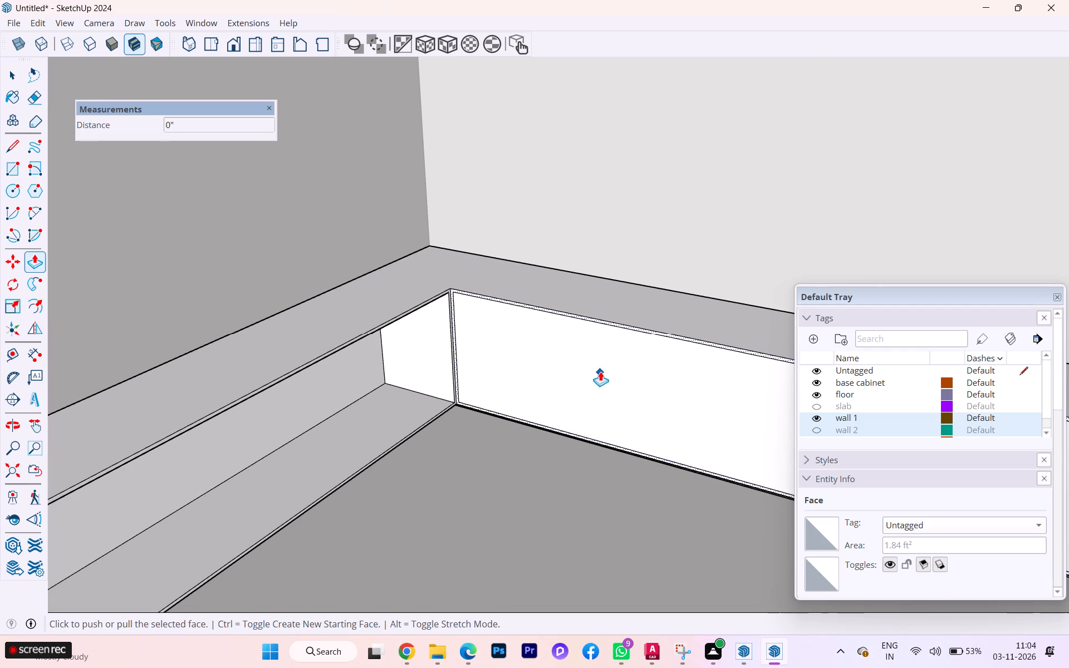
{"action": "left_click", "coordinate": [7, 72]}
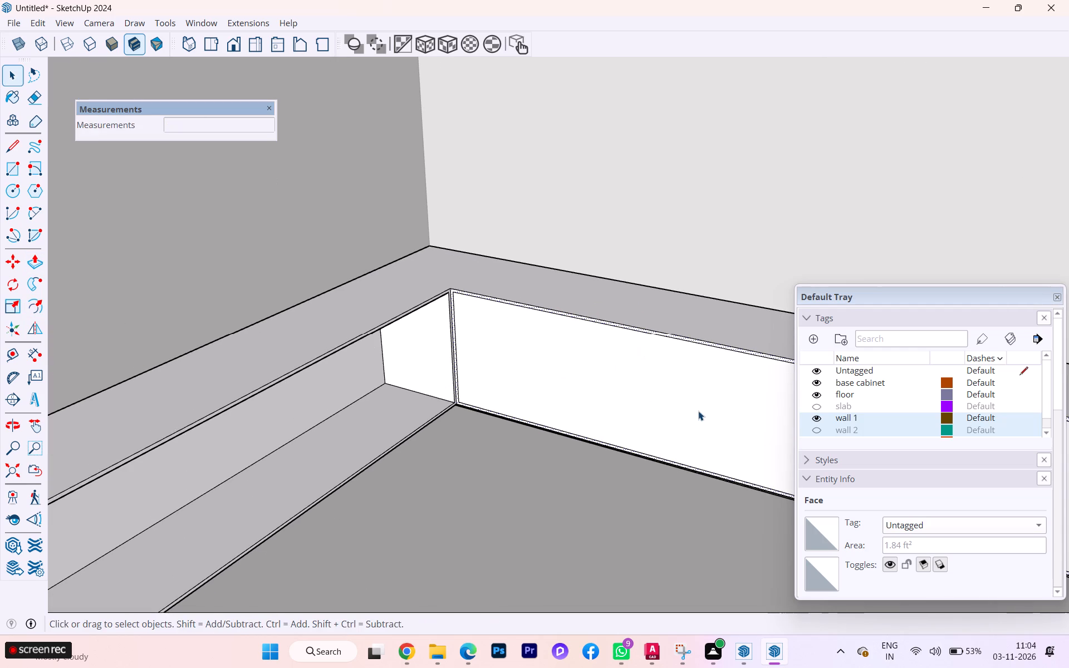
{"action": "left_click", "coordinate": [685, 410]}
{"action": "key", "text": "p"}
{"action": "left_click", "coordinate": [682, 417]}
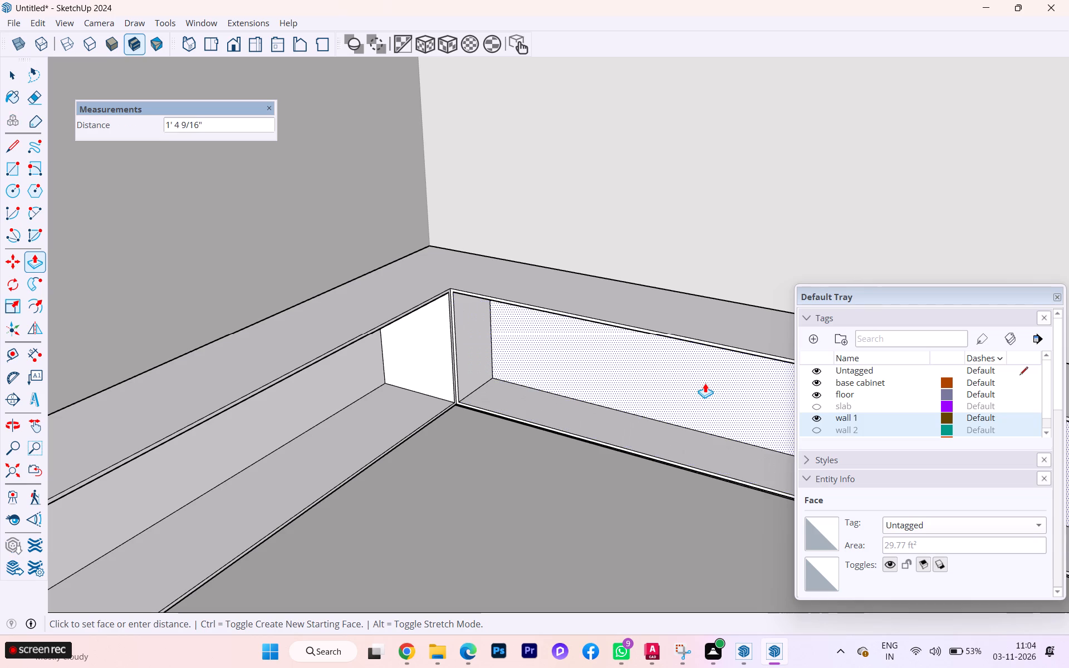
{"action": "type", "text": "22"}
{"action": "key", "text": "Return"}
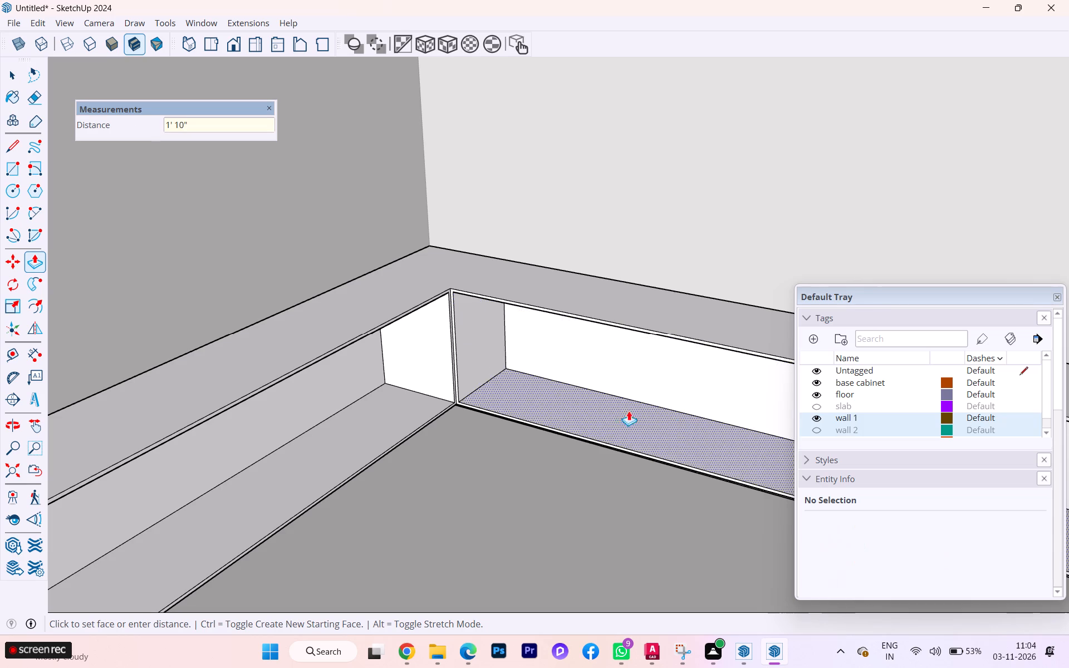
{"action": "key", "text": "space"}
Push the thin panel separating the two recesses at the inner corner through by 3/4".
{"action": "scroll", "coordinate": [509, 325], "scroll_direction": "up", "scroll_amount": 1}
{"action": "scroll", "coordinate": [506, 325], "scroll_direction": "down", "scroll_amount": 2}
{"action": "scroll", "coordinate": [504, 325], "scroll_direction": "up", "scroll_amount": 8}
{"action": "scroll", "coordinate": [442, 323], "scroll_direction": "up", "scroll_amount": 5}
{"action": "left_click", "coordinate": [436, 370]}
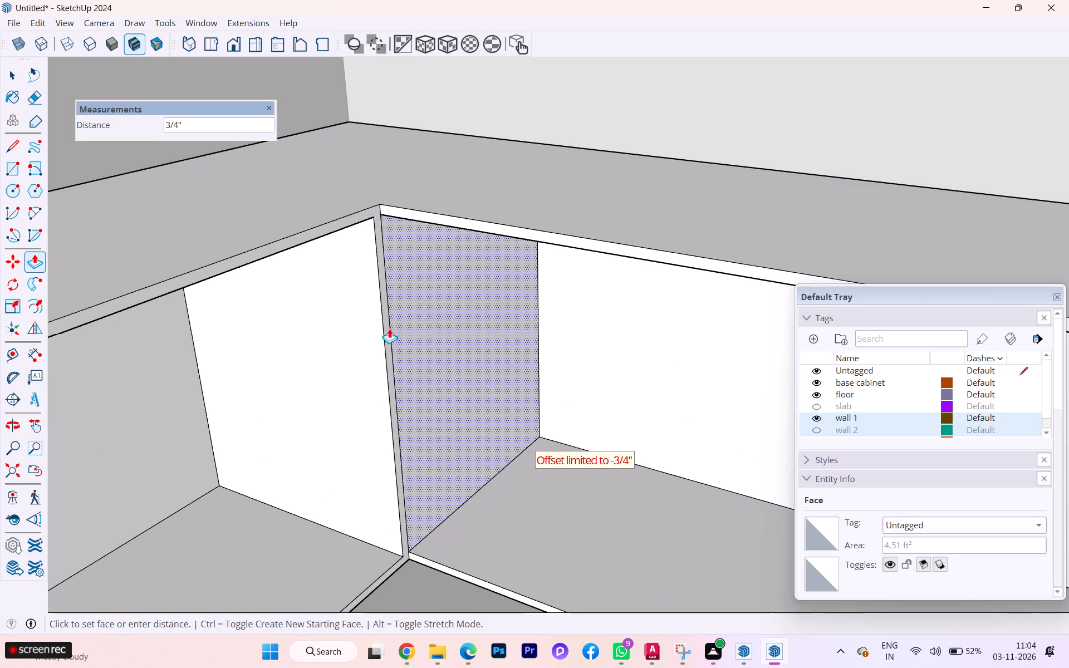
{"action": "left_click", "coordinate": [365, 320]}
Push the left-wall recess's corner end face back through the corner, flush with the back-wall recess's rear face.
{"action": "left_click", "coordinate": [351, 356]}
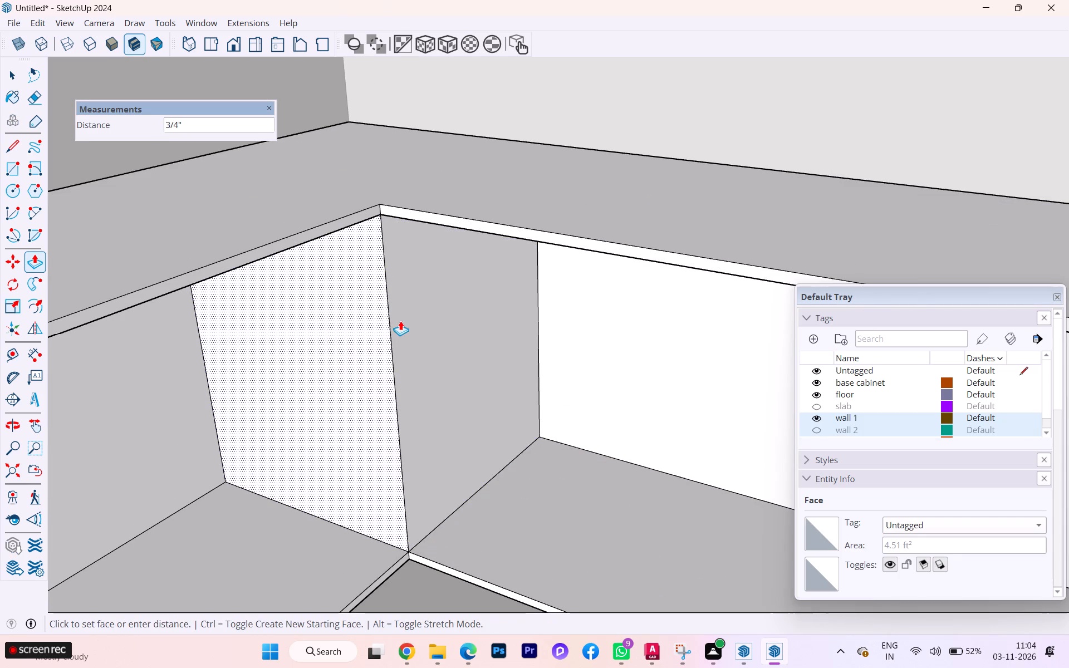
{"action": "left_click", "coordinate": [400, 321]}
{"action": "key", "text": "space"}
{"action": "left_click", "coordinate": [355, 401]}
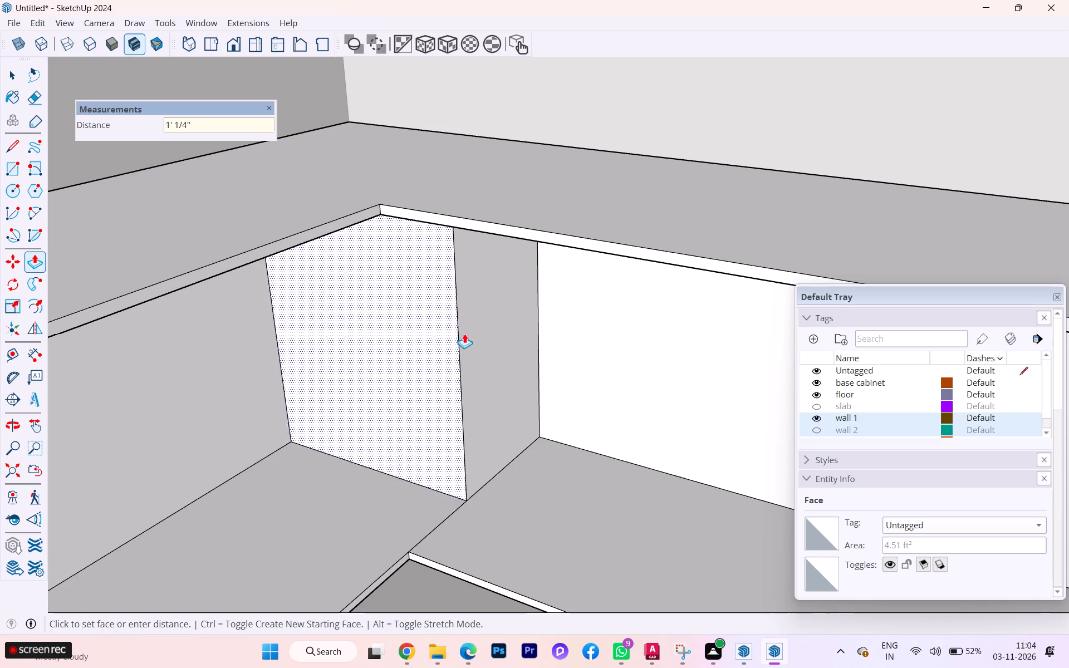
{"action": "left_click", "coordinate": [534, 298]}
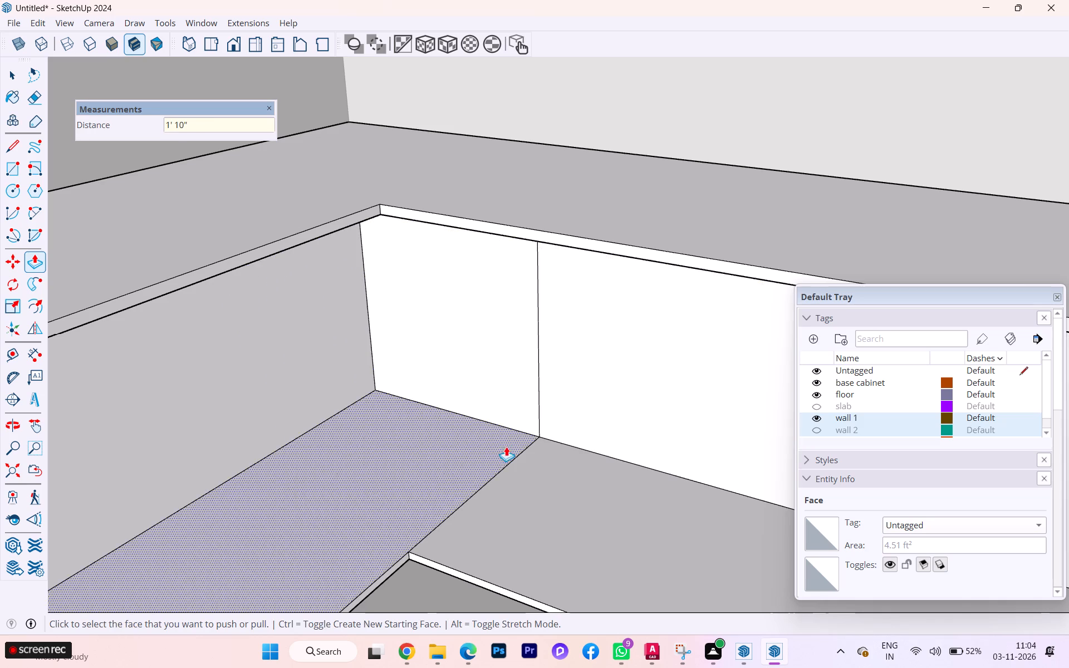
{"action": "key", "text": "space"}
Erase the two leftover edges on the recess's bottom and rear faces where the runs meet.
{"action": "scroll", "coordinate": [504, 478], "scroll_direction": "up", "scroll_amount": 4}
{"action": "key", "text": "e"}
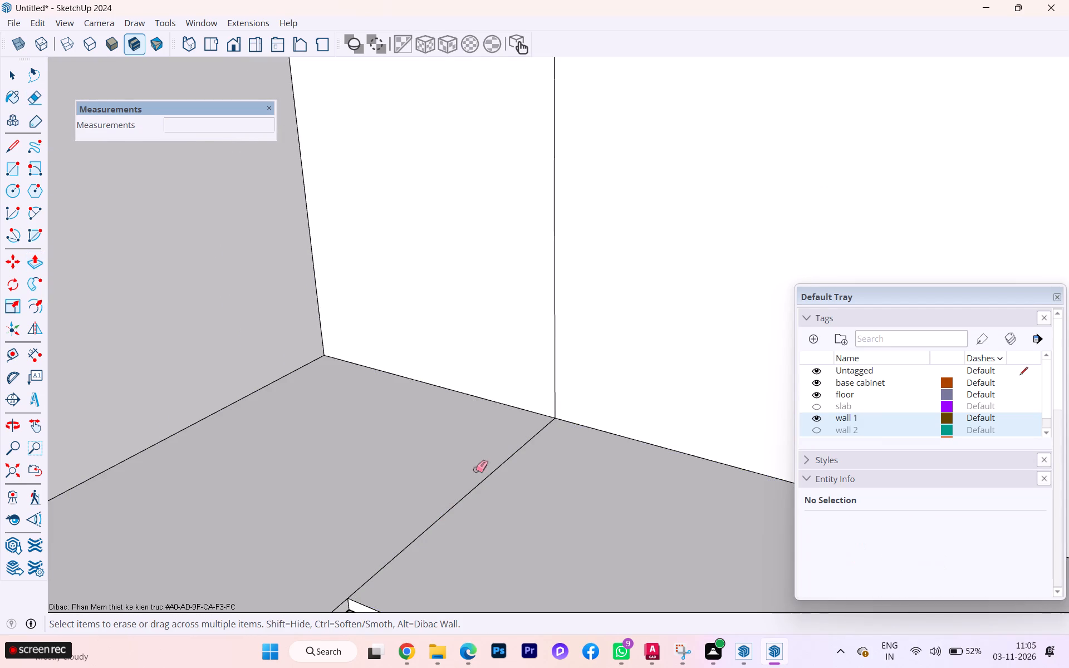
{"action": "left_click", "coordinate": [464, 499], "text": "shift"}
{"action": "left_click", "coordinate": [554, 330], "text": "shift"}
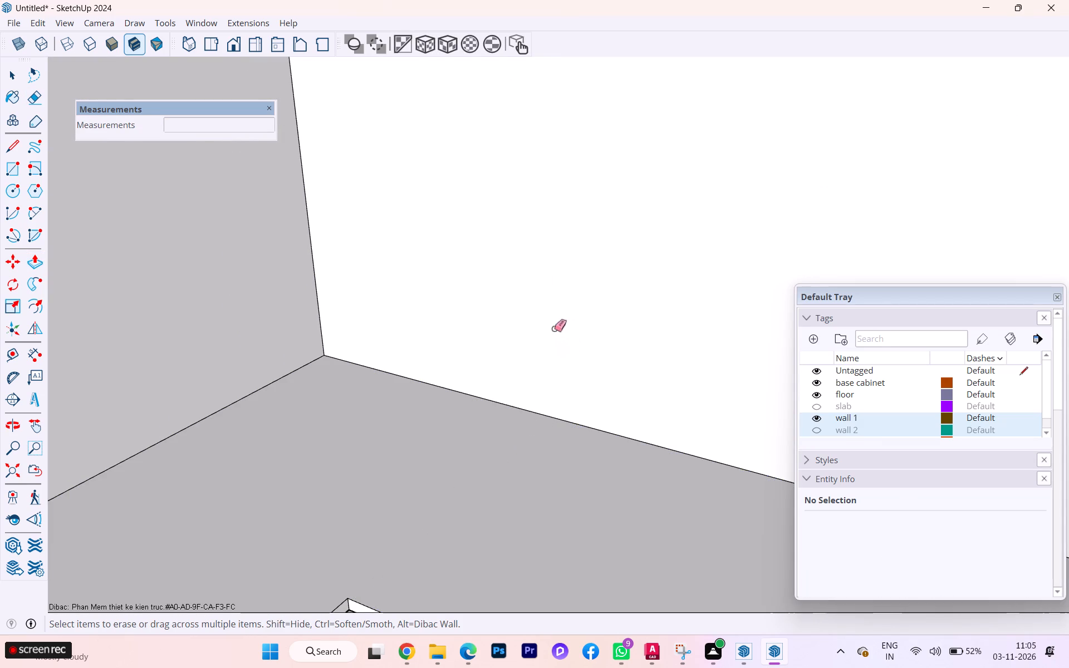
Examine the joined interior of the hollowed L-shaped cabinet around the inner corner.
{"action": "scroll", "coordinate": [505, 359], "scroll_direction": "down", "scroll_amount": 2}
{"action": "scroll", "coordinate": [491, 372], "scroll_direction": "up", "scroll_amount": 8}
{"action": "scroll", "coordinate": [491, 421], "scroll_direction": "down", "scroll_amount": 5}
{"action": "scroll", "coordinate": [489, 434], "scroll_direction": "up", "scroll_amount": 6}
{"action": "scroll", "coordinate": [489, 434], "scroll_direction": "down", "scroll_amount": 4}
{"action": "scroll", "coordinate": [485, 420], "scroll_direction": "up", "scroll_amount": 5}
{"action": "scroll", "coordinate": [484, 420], "scroll_direction": "down", "scroll_amount": 1}
{"action": "scroll", "coordinate": [484, 420], "scroll_direction": "up", "scroll_amount": 1}
{"action": "scroll", "coordinate": [483, 420], "scroll_direction": "down", "scroll_amount": 5}
{"action": "scroll", "coordinate": [538, 450], "scroll_direction": "down", "scroll_amount": 5}
{"action": "middle_click_drag", "start_coordinate": [484, 468], "coordinate": [479, 452]}
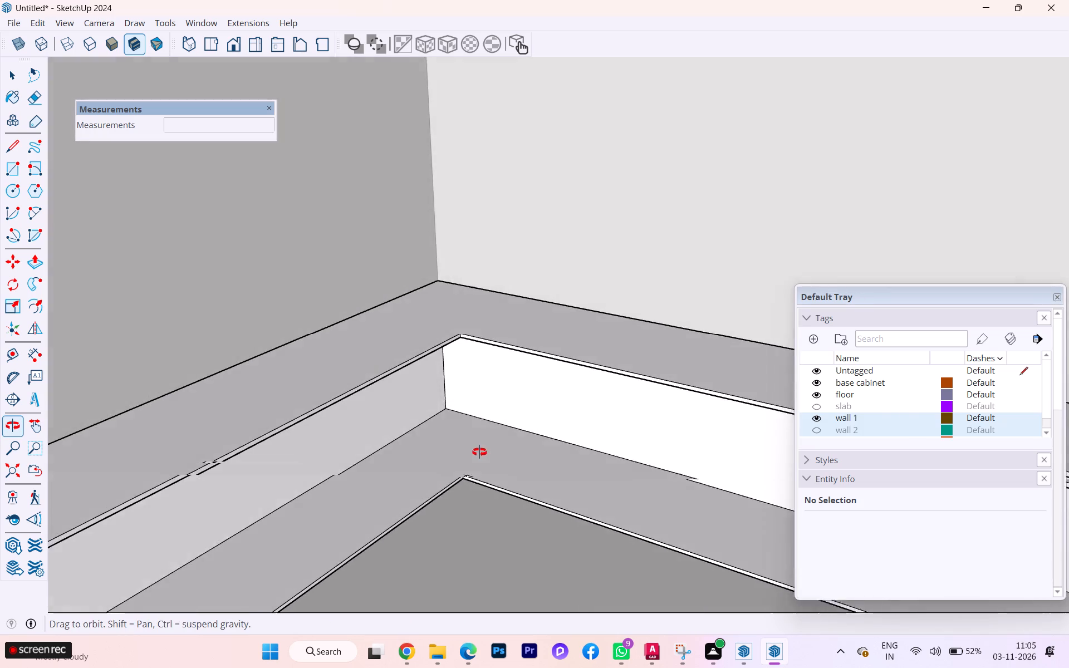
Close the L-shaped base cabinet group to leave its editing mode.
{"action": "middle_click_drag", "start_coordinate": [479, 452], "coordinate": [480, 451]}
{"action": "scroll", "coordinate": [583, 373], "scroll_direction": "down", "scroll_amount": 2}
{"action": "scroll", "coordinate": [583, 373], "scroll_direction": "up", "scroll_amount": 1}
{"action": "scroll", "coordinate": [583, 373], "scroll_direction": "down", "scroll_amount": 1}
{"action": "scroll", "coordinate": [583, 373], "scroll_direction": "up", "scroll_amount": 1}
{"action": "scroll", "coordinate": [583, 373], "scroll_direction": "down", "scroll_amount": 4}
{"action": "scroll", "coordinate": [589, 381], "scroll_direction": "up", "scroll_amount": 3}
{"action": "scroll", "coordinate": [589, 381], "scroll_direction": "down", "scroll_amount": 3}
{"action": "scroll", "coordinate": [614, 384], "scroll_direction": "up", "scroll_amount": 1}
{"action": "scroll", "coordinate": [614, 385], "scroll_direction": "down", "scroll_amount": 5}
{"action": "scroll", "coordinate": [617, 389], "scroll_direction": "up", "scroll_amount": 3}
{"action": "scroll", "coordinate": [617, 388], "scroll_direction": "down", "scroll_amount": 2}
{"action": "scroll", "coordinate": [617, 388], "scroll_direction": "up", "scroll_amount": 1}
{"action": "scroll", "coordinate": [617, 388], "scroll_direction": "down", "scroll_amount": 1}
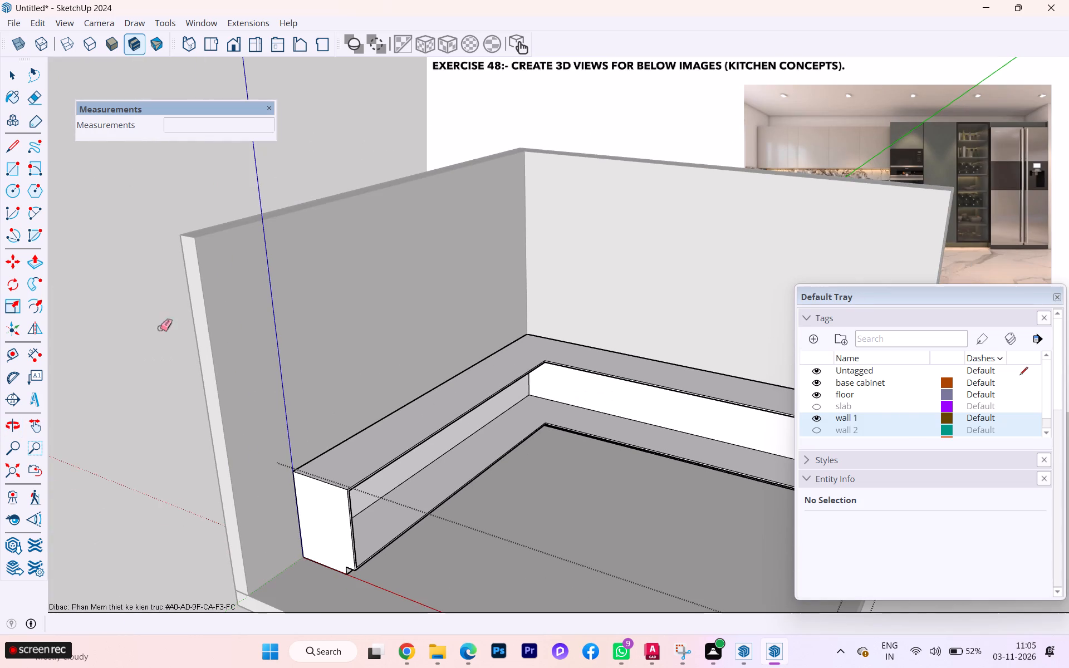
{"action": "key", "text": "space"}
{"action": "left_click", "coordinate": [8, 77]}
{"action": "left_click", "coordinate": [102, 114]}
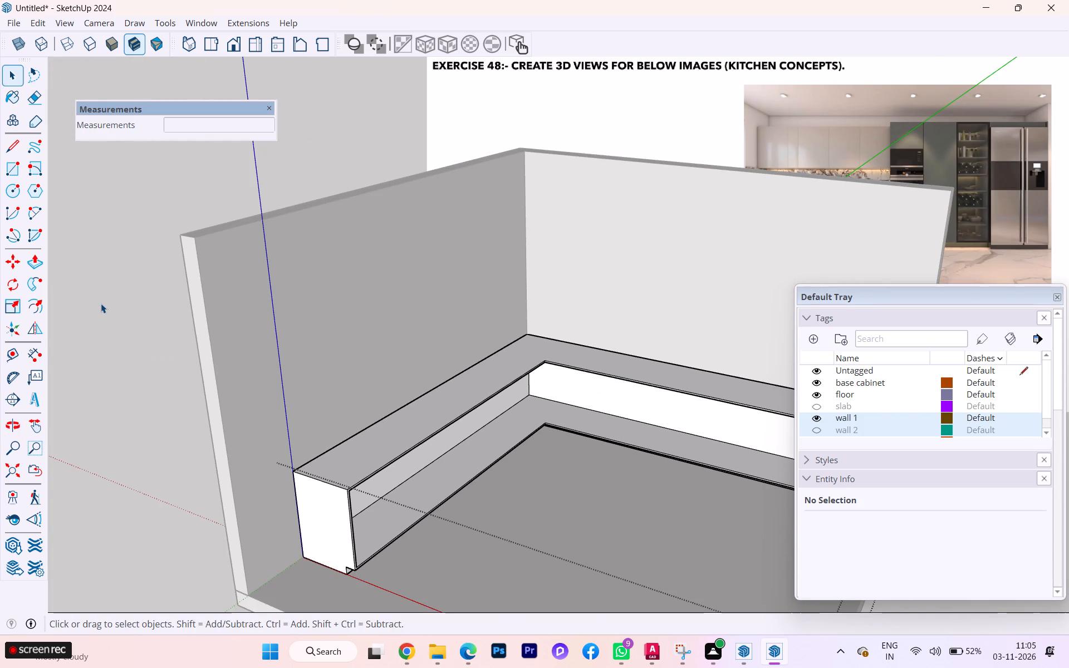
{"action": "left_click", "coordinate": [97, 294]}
Examine the hollowed L-shaped base cabinet from both ends and compare it with the kitchen reference images.
{"action": "scroll", "coordinate": [439, 568], "scroll_direction": "up", "scroll_amount": 4}
{"action": "scroll", "coordinate": [457, 567], "scroll_direction": "down", "scroll_amount": 4}
{"action": "scroll", "coordinate": [458, 566], "scroll_direction": "up", "scroll_amount": 10}
{"action": "scroll", "coordinate": [435, 551], "scroll_direction": "down", "scroll_amount": 1}
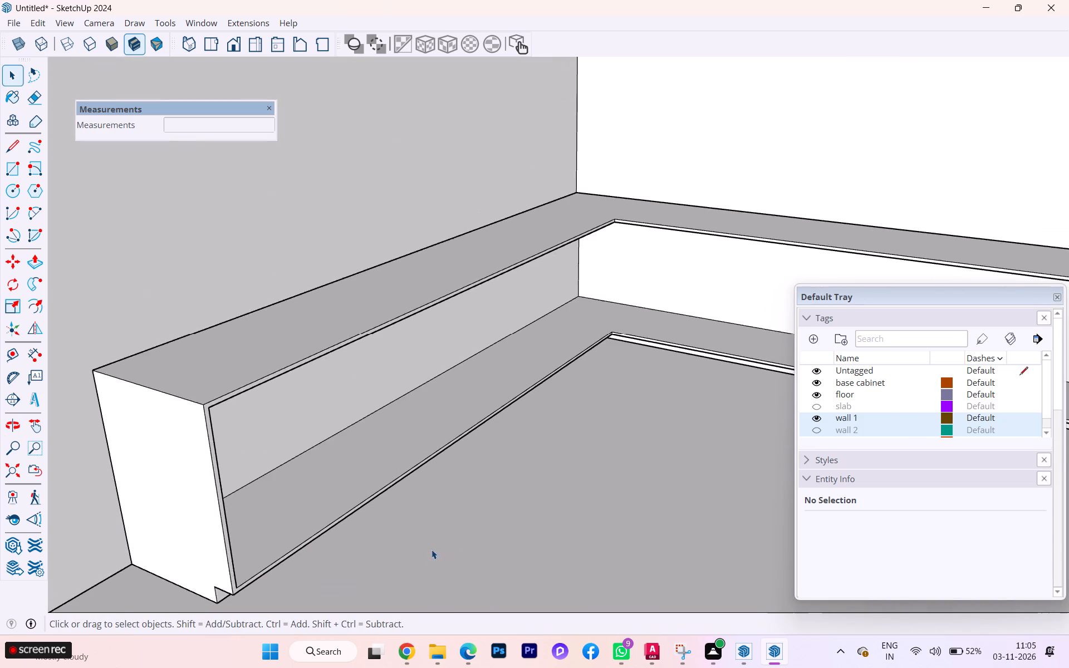
{"action": "middle_click_drag", "start_coordinate": [431, 549], "coordinate": [249, 545]}
{"action": "scroll", "coordinate": [597, 464], "scroll_direction": "down", "scroll_amount": 1}
{"action": "scroll", "coordinate": [600, 464], "scroll_direction": "up", "scroll_amount": 1}
{"action": "scroll", "coordinate": [601, 464], "scroll_direction": "down", "scroll_amount": 4}
{"action": "scroll", "coordinate": [639, 459], "scroll_direction": "up", "scroll_amount": 2}
{"action": "scroll", "coordinate": [640, 460], "scroll_direction": "down", "scroll_amount": 1}
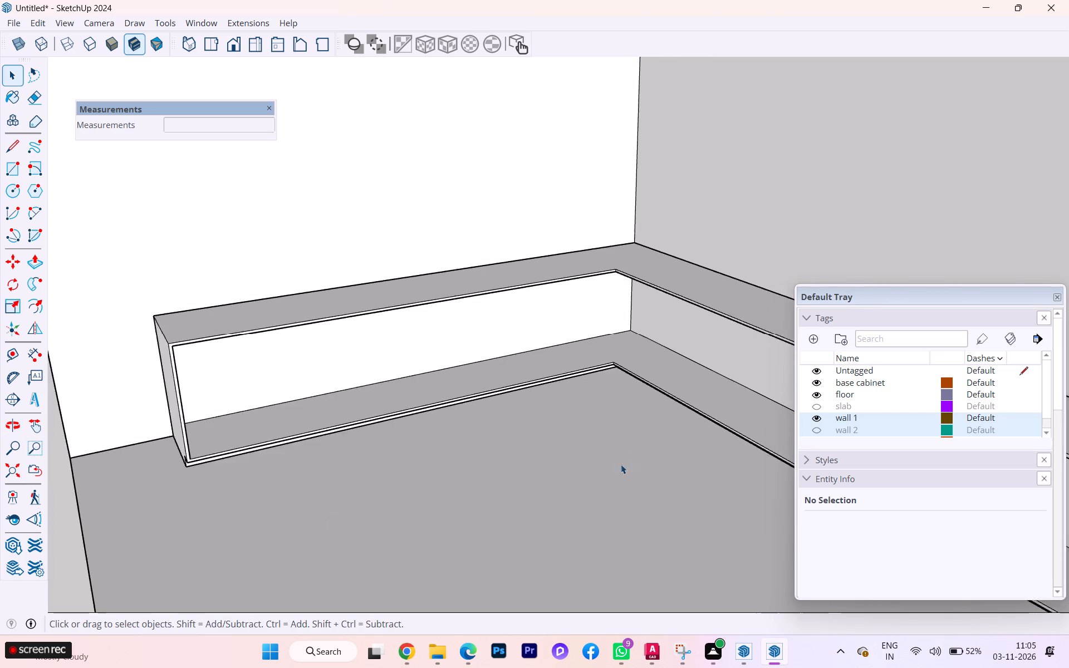
{"action": "scroll", "coordinate": [600, 472], "scroll_direction": "down", "scroll_amount": 3}
{"action": "scroll", "coordinate": [103, 522], "scroll_direction": "down", "scroll_amount": 6}
{"action": "scroll", "coordinate": [152, 533], "scroll_direction": "up", "scroll_amount": 1}
{"action": "scroll", "coordinate": [154, 533], "scroll_direction": "down", "scroll_amount": 1}
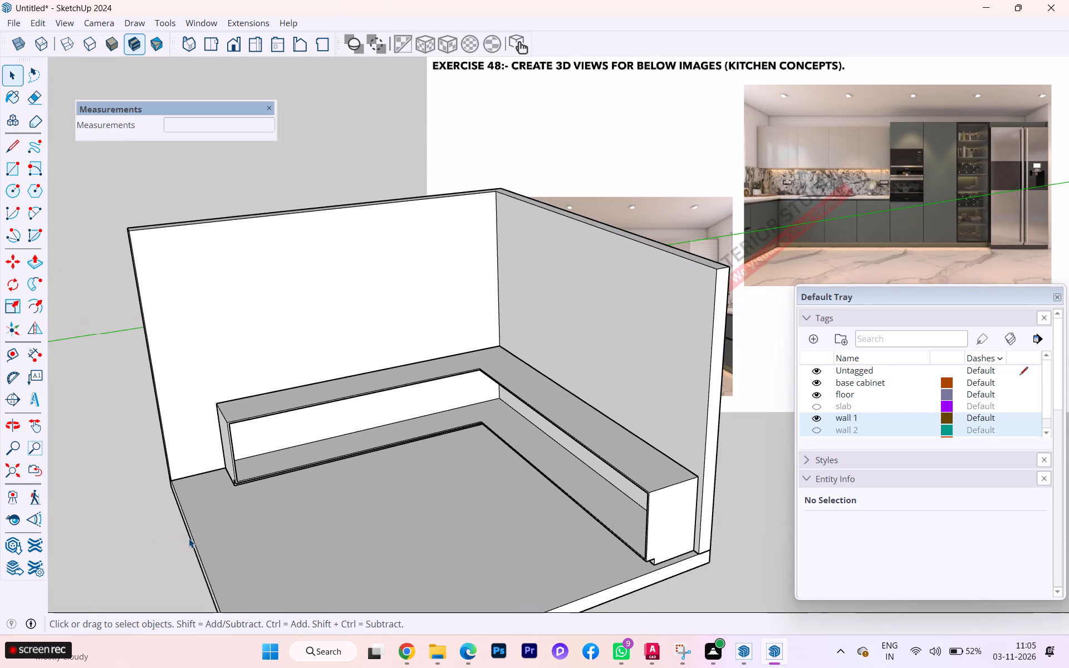
{"action": "scroll", "coordinate": [189, 538], "scroll_direction": "down", "scroll_amount": 3}
{"action": "scroll", "coordinate": [187, 565], "scroll_direction": "up", "scroll_amount": 2}
{"action": "scroll", "coordinate": [187, 566], "scroll_direction": "down", "scroll_amount": 2}
{"action": "scroll", "coordinate": [187, 567], "scroll_direction": "up", "scroll_amount": 2}
{"action": "scroll", "coordinate": [187, 567], "scroll_direction": "down", "scroll_amount": 2}
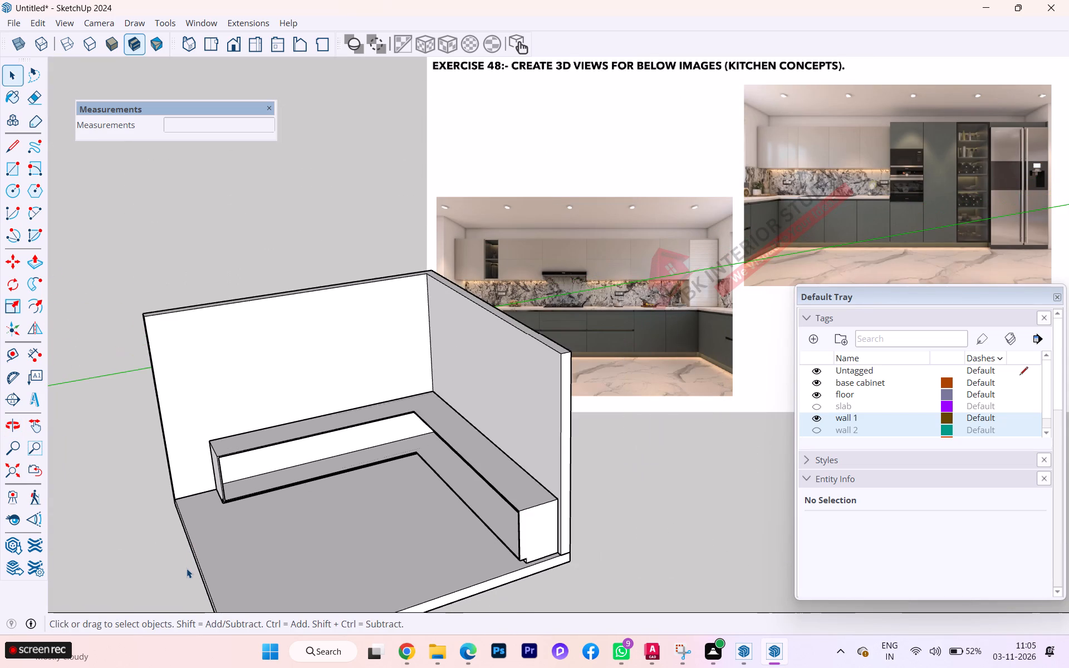
{"action": "scroll", "coordinate": [187, 568], "scroll_direction": "down", "scroll_amount": 2}
{"action": "scroll", "coordinate": [187, 568], "scroll_direction": "up", "scroll_amount": 1}
{"action": "scroll", "coordinate": [187, 568], "scroll_direction": "down", "scroll_amount": 1}
{"action": "scroll", "coordinate": [190, 546], "scroll_direction": "up", "scroll_amount": 2}
{"action": "scroll", "coordinate": [222, 542], "scroll_direction": "down", "scroll_amount": 3}
{"action": "scroll", "coordinate": [222, 542], "scroll_direction": "up", "scroll_amount": 1}
{"action": "scroll", "coordinate": [222, 542], "scroll_direction": "down", "scroll_amount": 2}
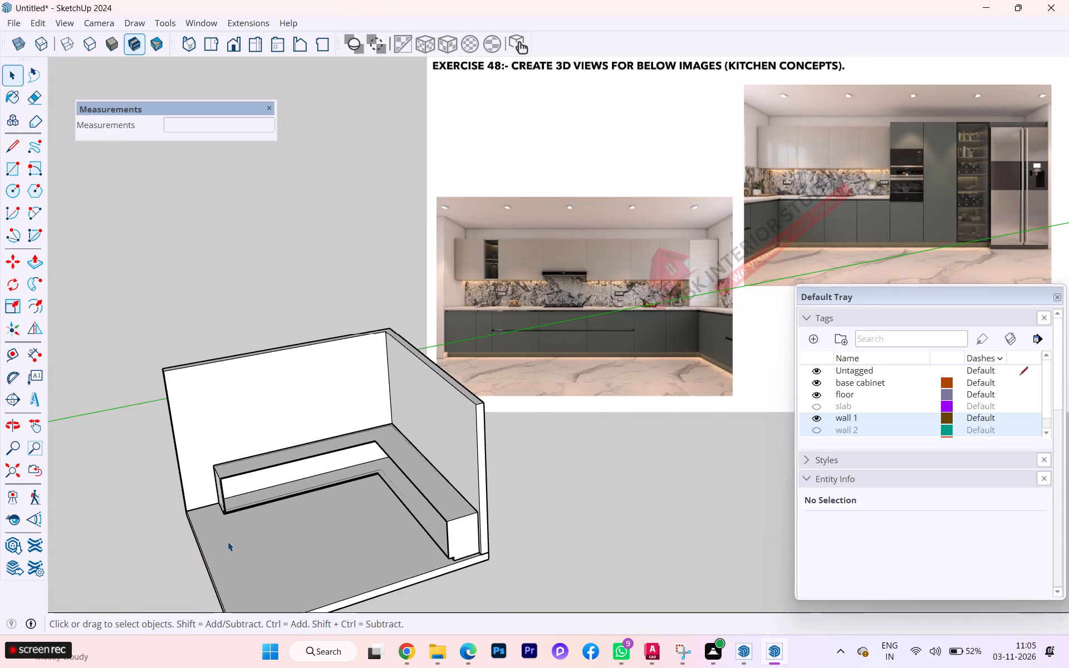
Undo the hollowing of both runs of the L-shaped base cabinet, back to plain front faces.
{"action": "key", "text": "ctrl+z"}
{"action": "key", "text": "ctrl+z"}
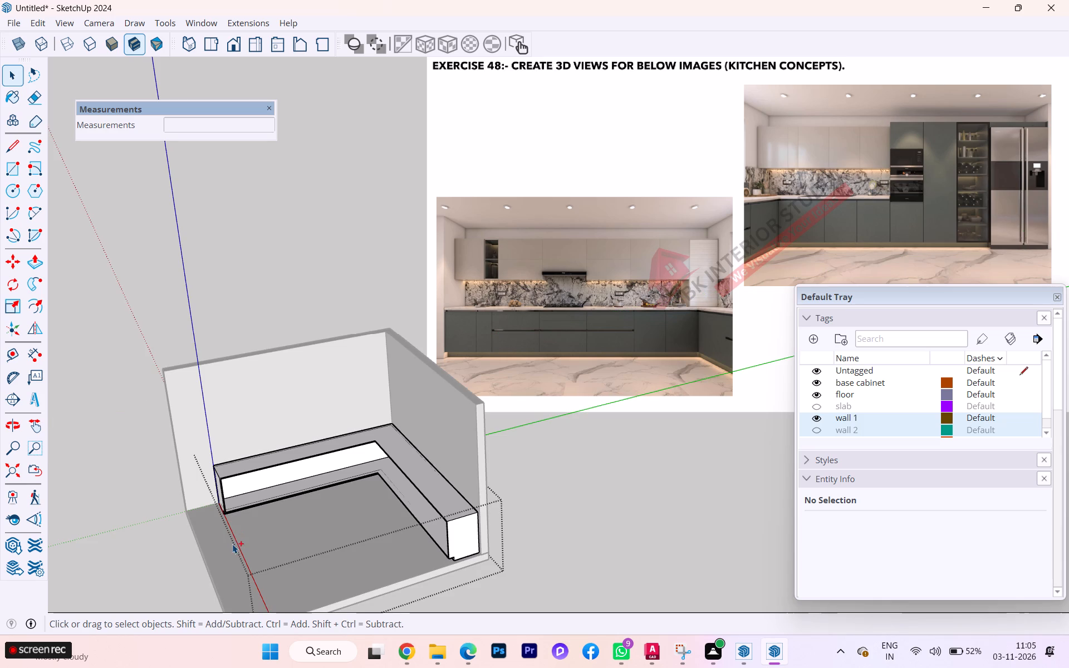
{"action": "key", "text": "ctrl+z"}
{"action": "key", "text": "ctrl+z"}
{"action": "key", "text": "ctrl+z"}
{"action": "key", "text": "ctrl+z"}
{"action": "key", "text": "ctrl+z"}
{"action": "key", "text": "ctrl+z"}
{"action": "key", "text": "ctrl+z"}
{"action": "key", "text": "ctrl+z"}
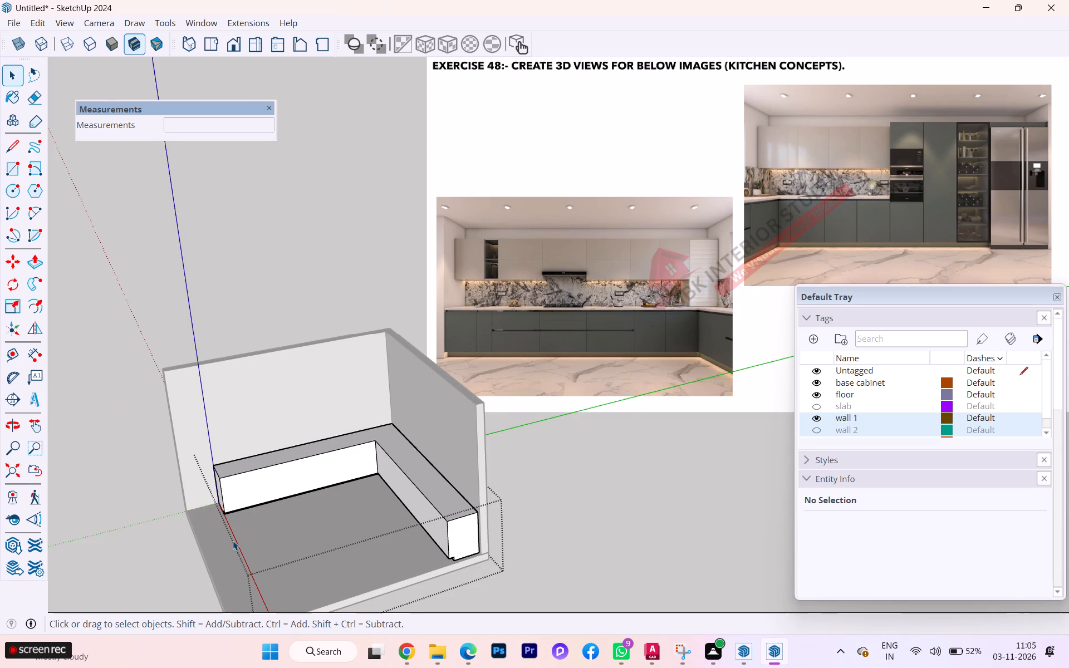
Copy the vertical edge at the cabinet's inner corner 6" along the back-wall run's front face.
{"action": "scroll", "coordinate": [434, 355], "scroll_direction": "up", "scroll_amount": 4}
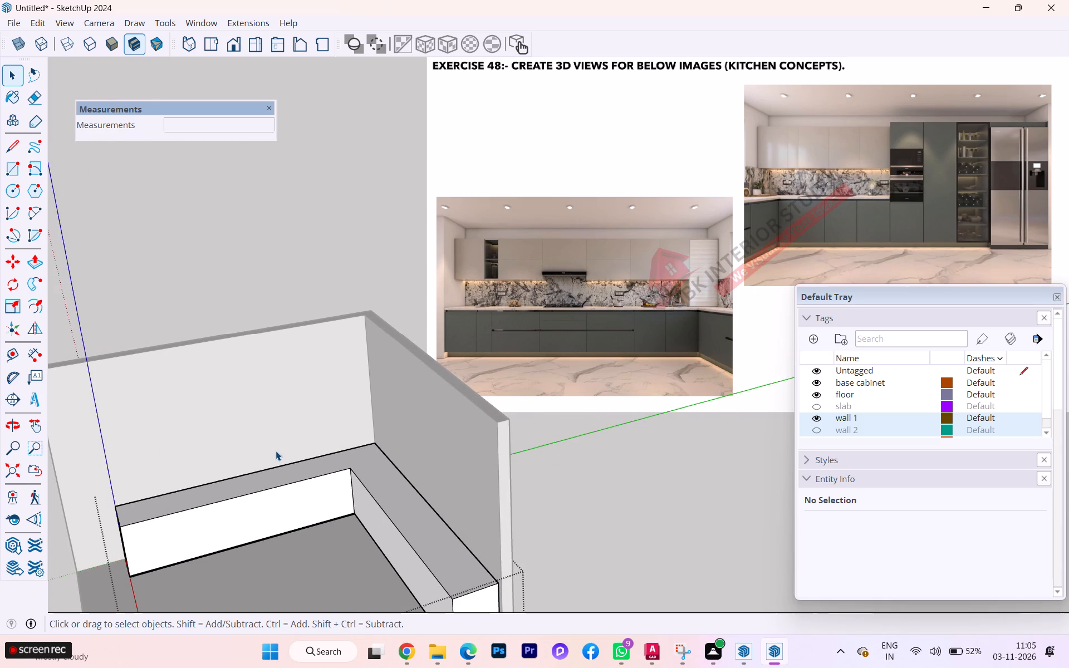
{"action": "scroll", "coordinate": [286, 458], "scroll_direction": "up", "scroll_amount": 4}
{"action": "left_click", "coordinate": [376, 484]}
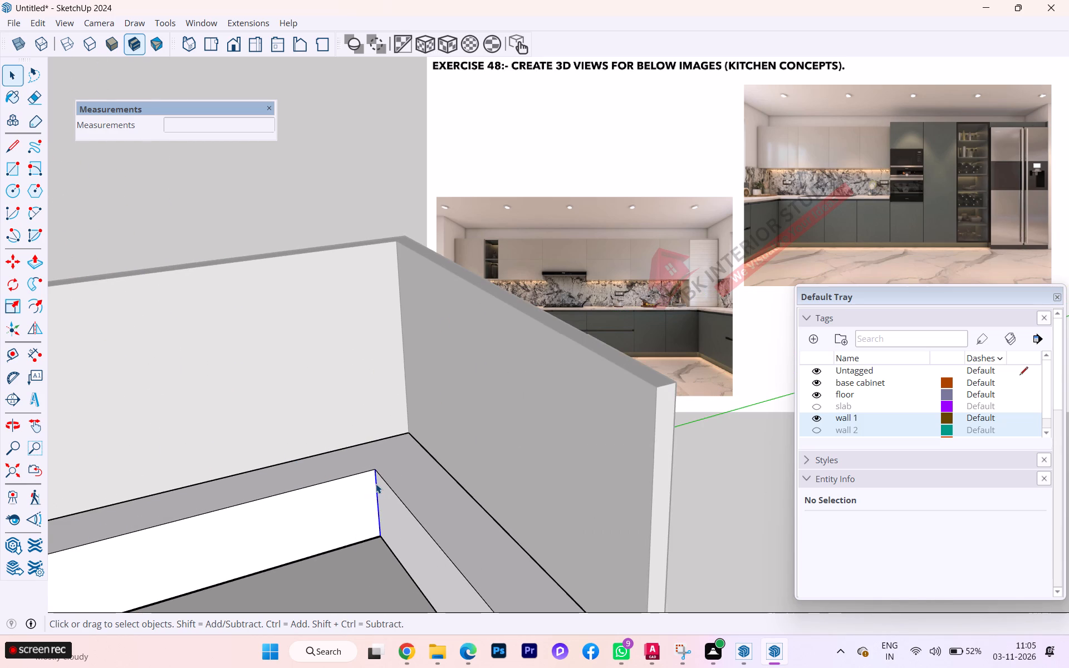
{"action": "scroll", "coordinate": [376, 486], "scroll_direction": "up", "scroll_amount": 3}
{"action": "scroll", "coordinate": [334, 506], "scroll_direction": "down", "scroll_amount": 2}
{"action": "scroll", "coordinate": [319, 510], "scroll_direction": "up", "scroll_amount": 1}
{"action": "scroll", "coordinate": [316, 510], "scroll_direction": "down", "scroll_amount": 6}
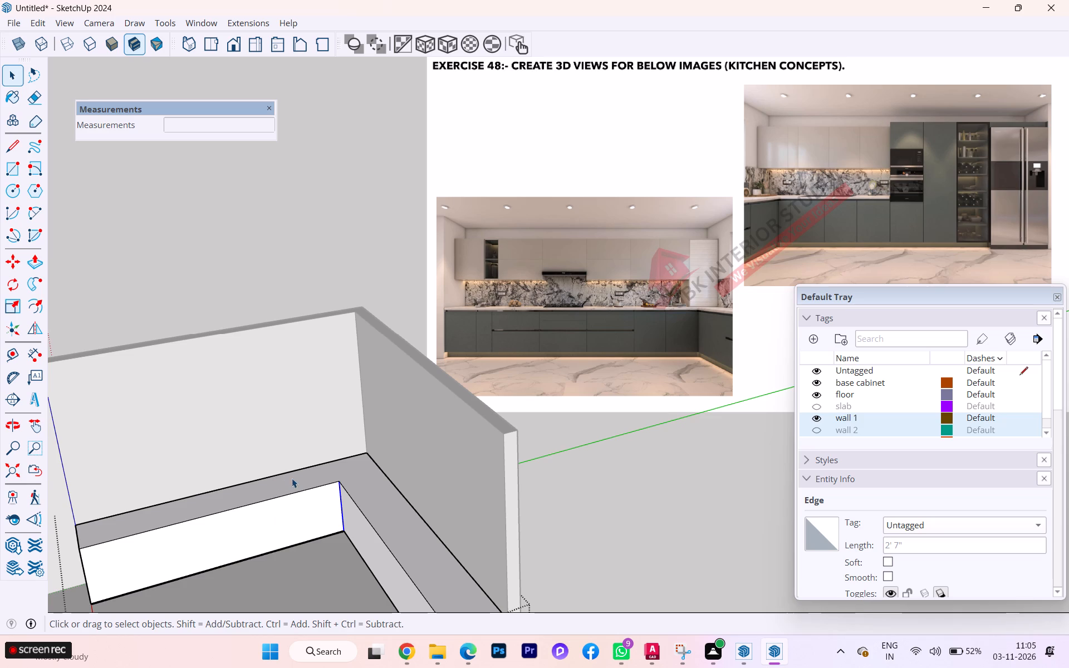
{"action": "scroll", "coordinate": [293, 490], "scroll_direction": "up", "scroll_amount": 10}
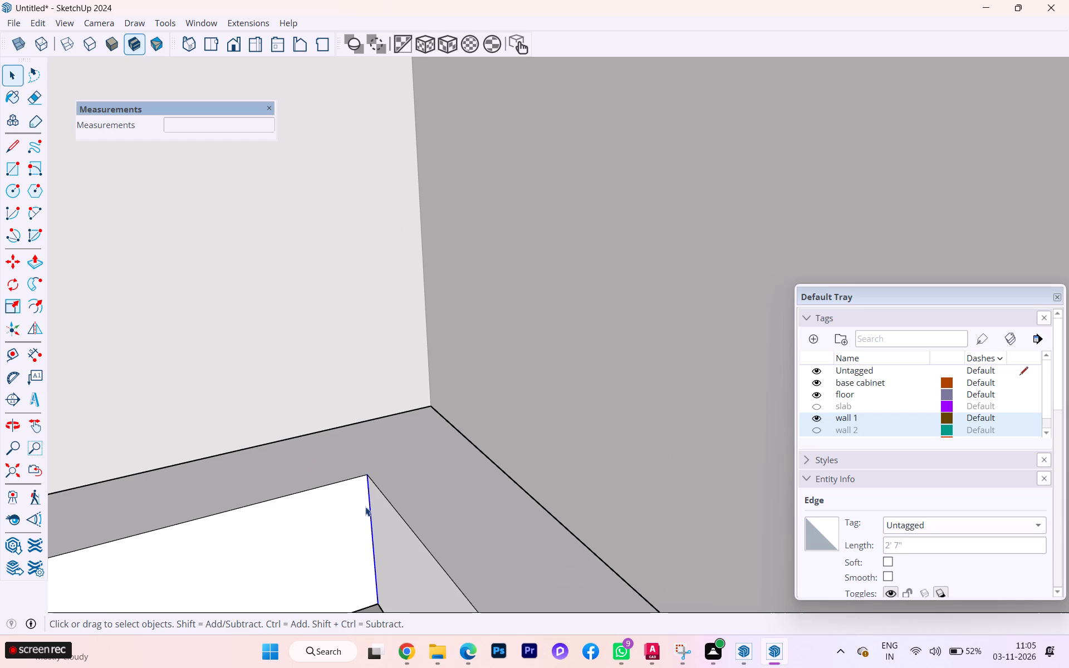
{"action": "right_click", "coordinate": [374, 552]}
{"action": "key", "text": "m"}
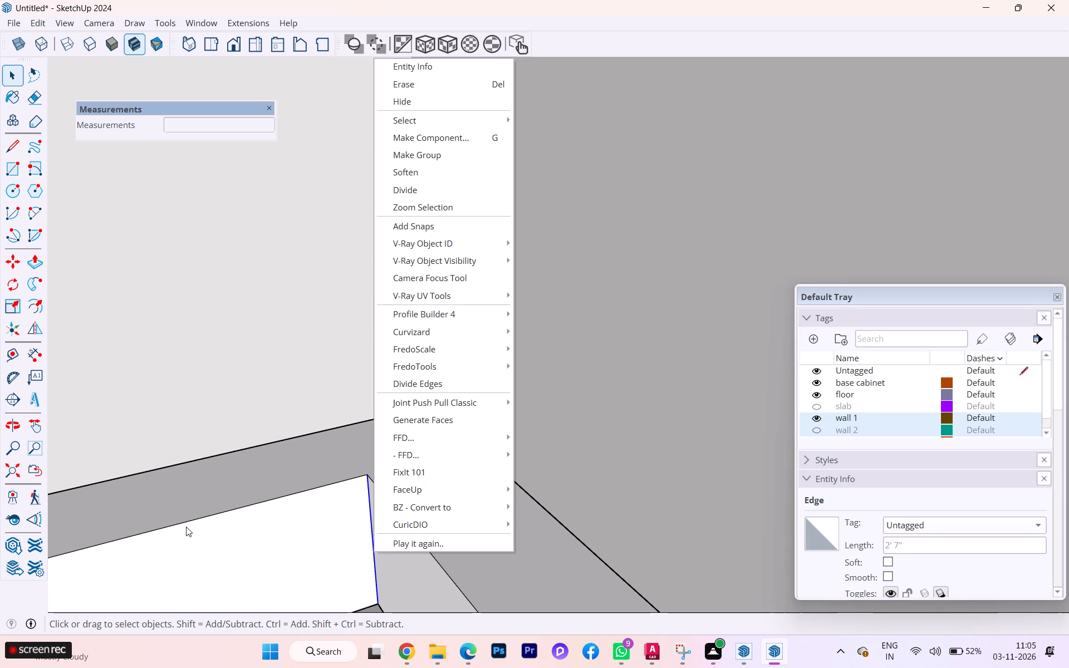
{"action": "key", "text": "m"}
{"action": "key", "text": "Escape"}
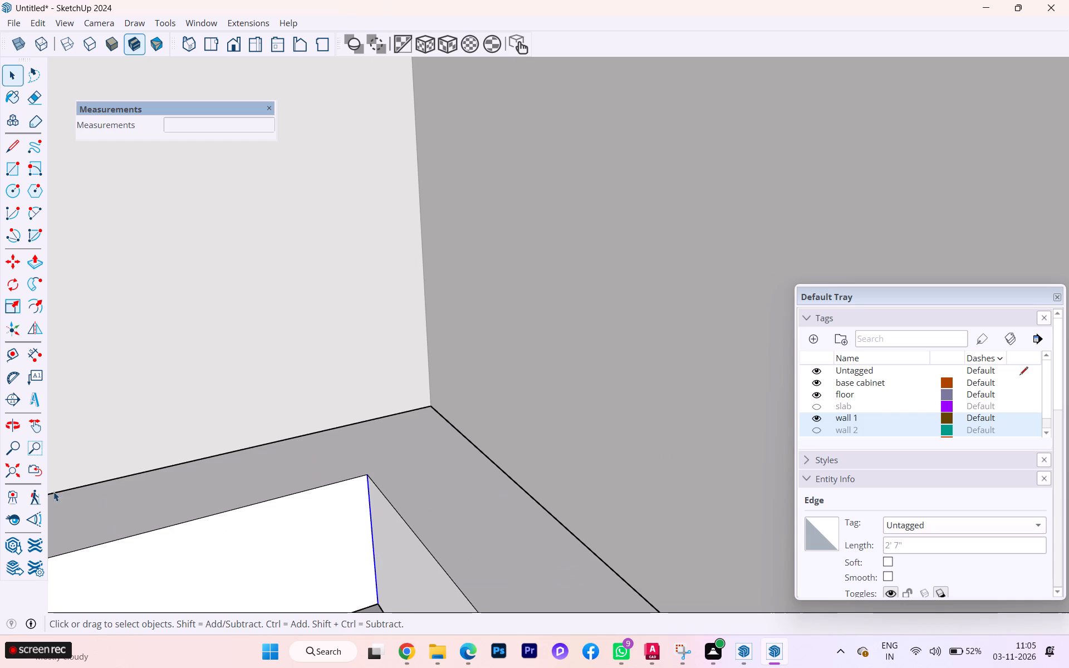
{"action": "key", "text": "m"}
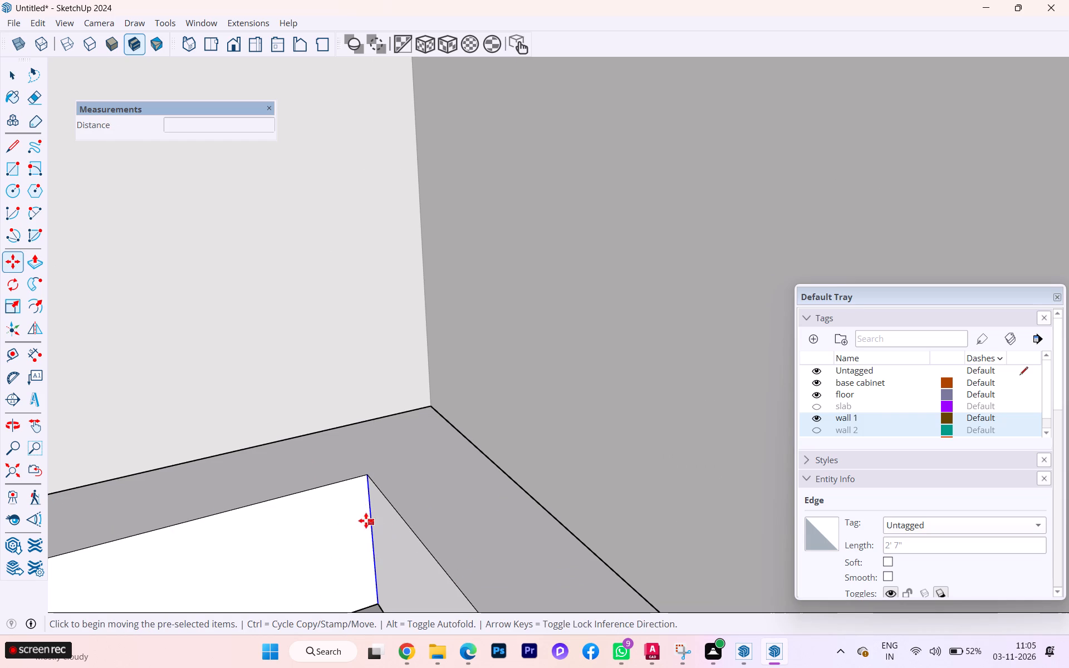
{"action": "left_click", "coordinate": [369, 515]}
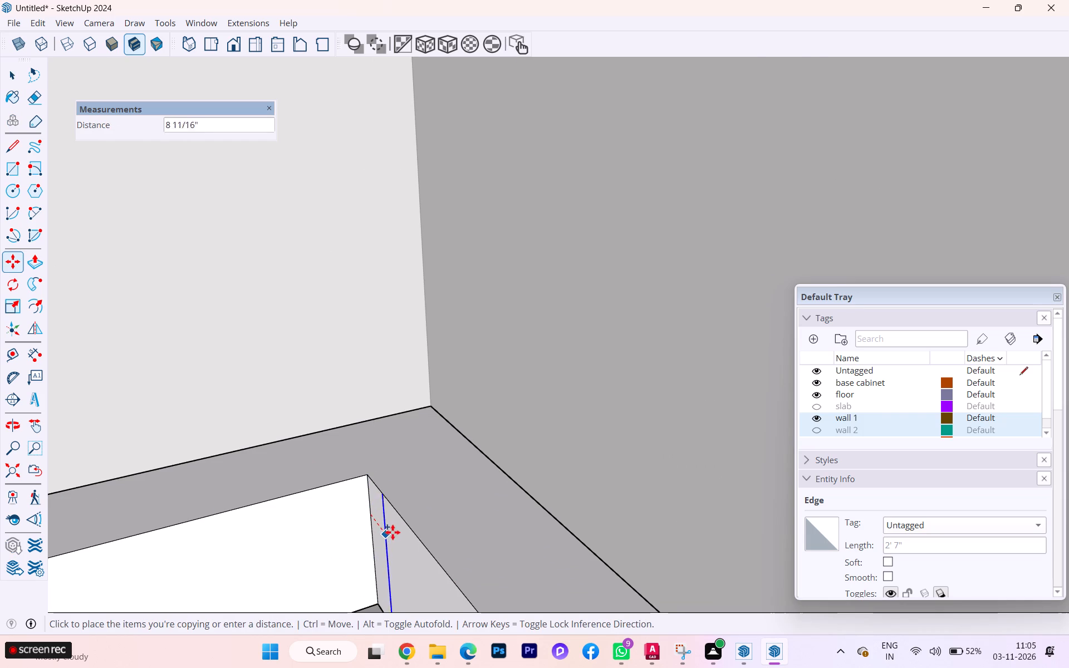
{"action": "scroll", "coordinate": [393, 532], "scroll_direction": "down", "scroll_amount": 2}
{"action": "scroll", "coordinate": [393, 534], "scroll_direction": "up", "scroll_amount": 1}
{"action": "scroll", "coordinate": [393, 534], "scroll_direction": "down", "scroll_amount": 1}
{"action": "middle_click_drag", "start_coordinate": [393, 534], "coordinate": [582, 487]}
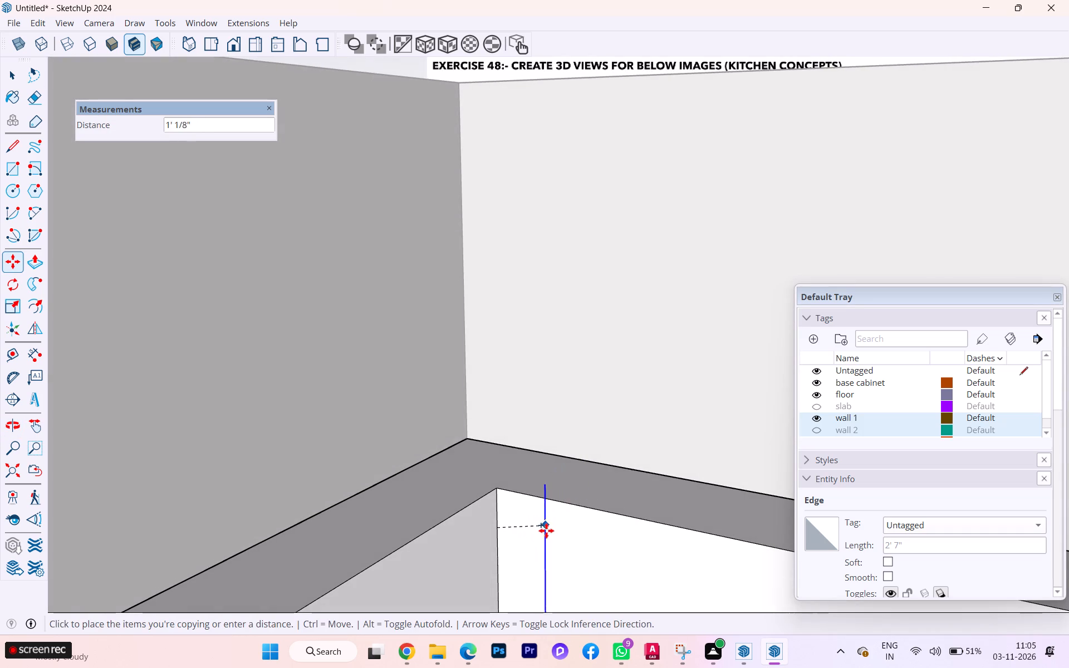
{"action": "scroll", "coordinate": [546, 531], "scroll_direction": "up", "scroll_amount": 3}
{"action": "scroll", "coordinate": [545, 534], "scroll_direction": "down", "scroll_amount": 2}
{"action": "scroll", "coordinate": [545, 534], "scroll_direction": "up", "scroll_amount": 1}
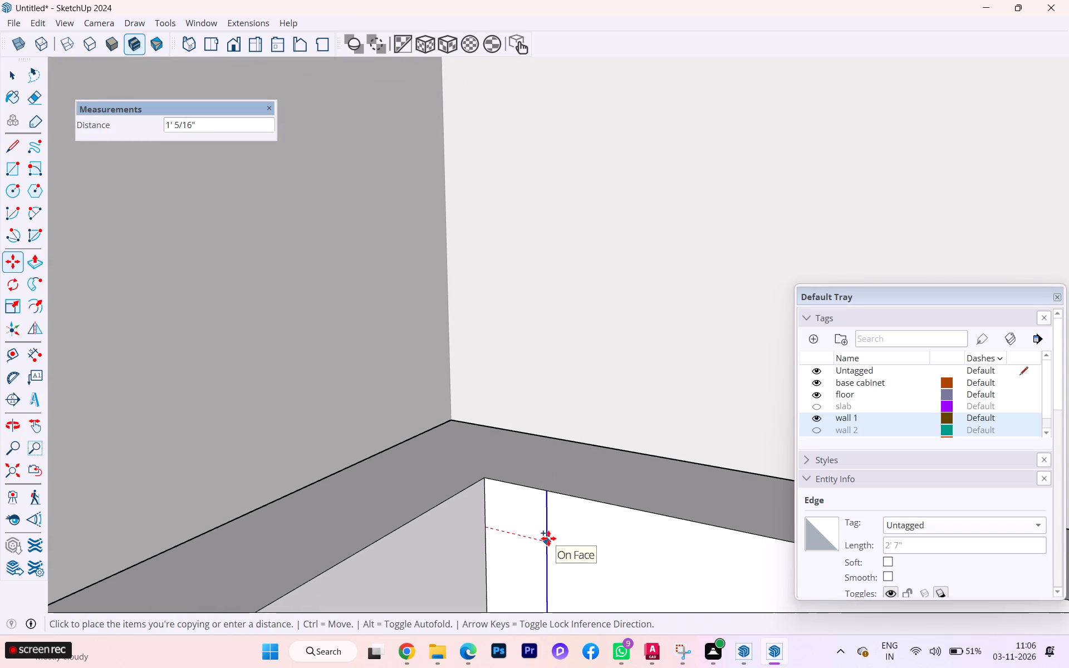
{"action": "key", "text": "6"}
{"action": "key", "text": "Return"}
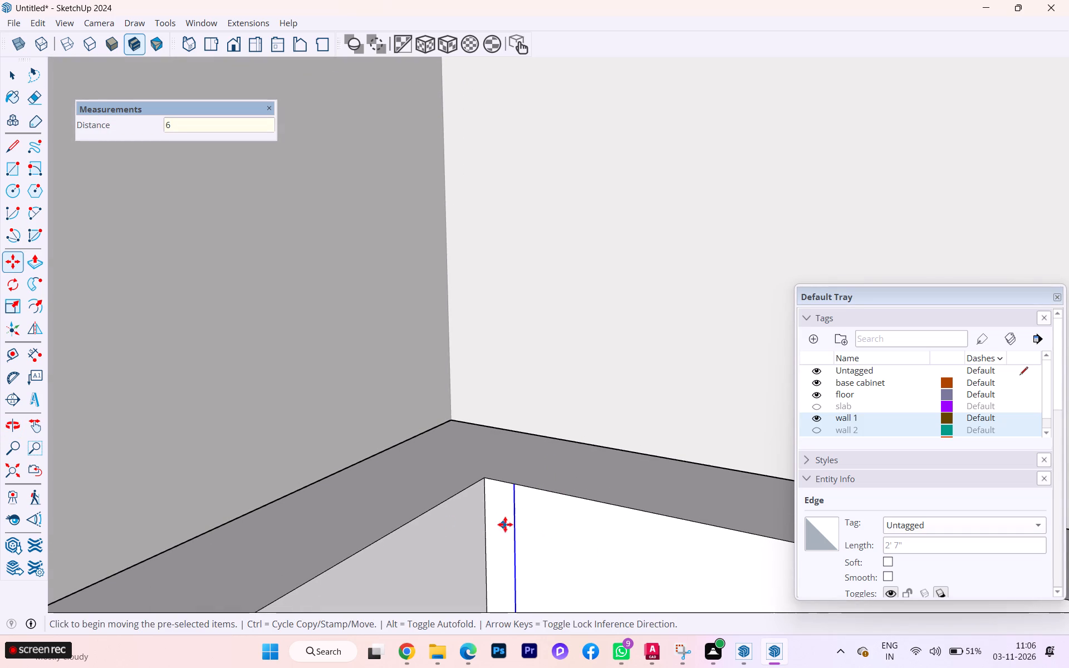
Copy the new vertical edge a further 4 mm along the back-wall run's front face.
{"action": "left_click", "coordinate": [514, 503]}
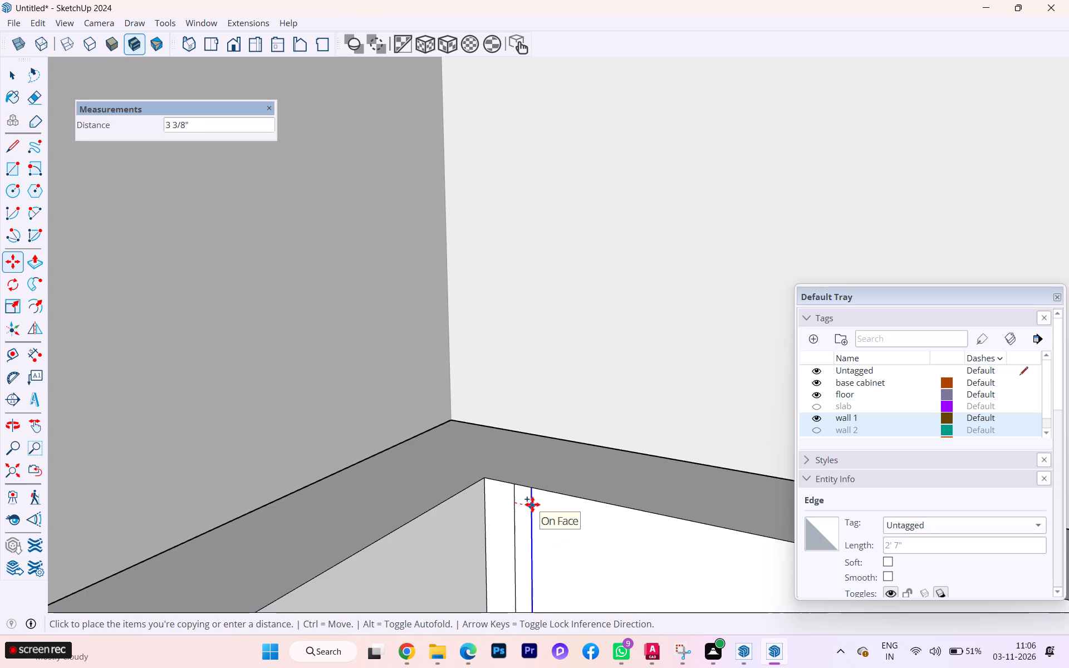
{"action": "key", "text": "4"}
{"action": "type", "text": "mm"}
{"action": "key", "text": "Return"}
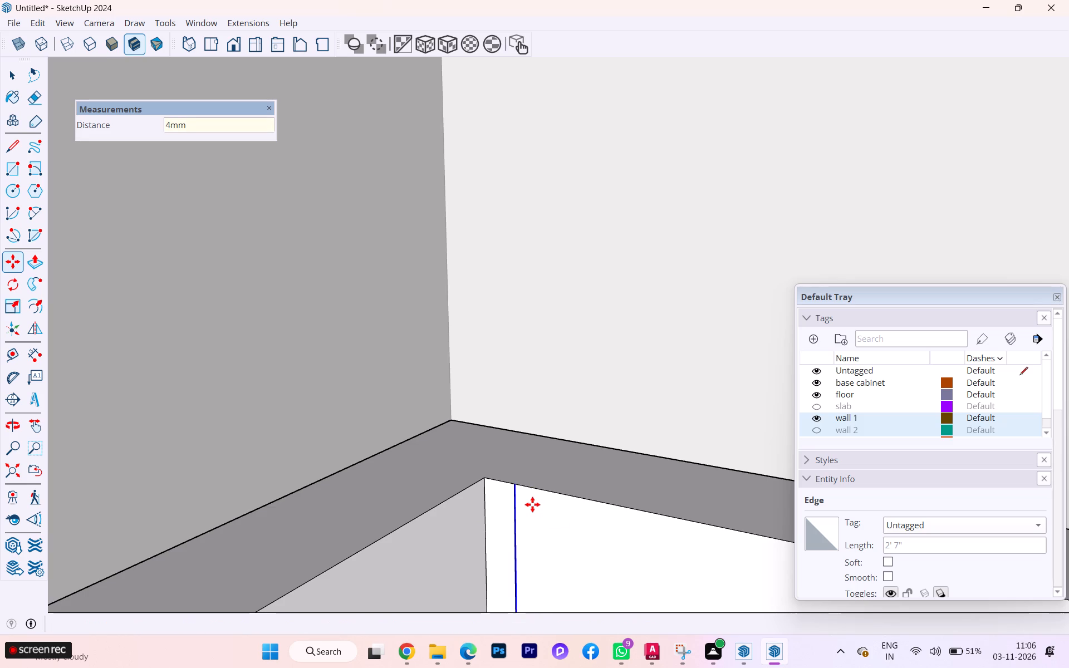
Examine the narrow strip between the two copied edges and its position beside the cabinet's inner corner.
{"action": "scroll", "coordinate": [516, 560], "scroll_direction": "up", "scroll_amount": 4}
{"action": "scroll", "coordinate": [538, 425], "scroll_direction": "down", "scroll_amount": 2}
{"action": "scroll", "coordinate": [538, 424], "scroll_direction": "up", "scroll_amount": 4}
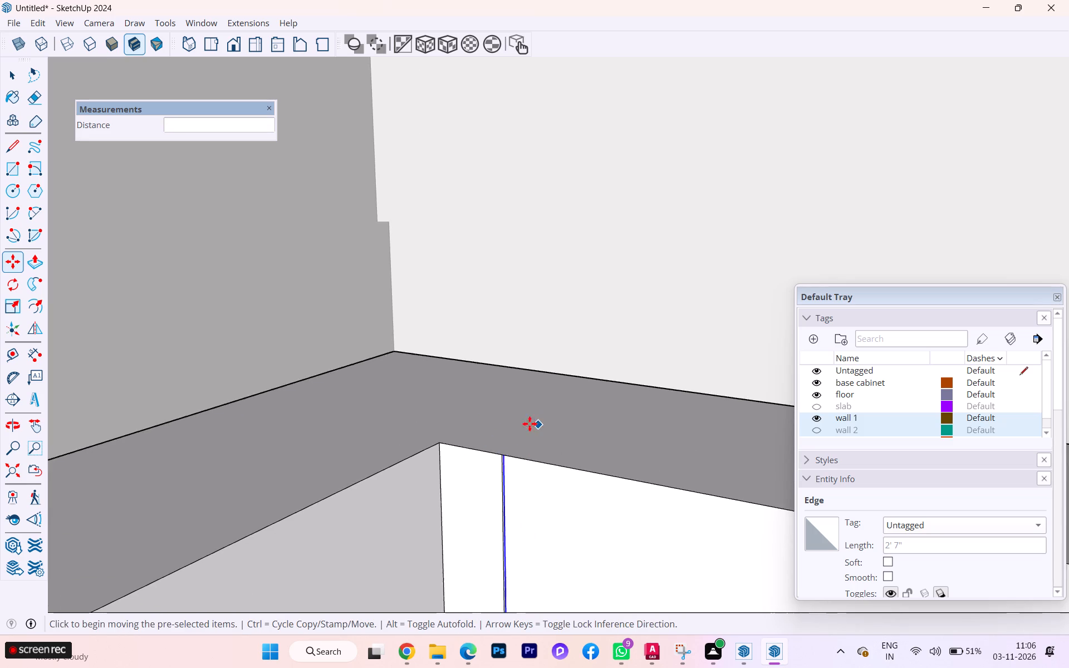
{"action": "scroll", "coordinate": [529, 424], "scroll_direction": "up", "scroll_amount": 7}
{"action": "scroll", "coordinate": [513, 431], "scroll_direction": "down", "scroll_amount": 1}
{"action": "scroll", "coordinate": [513, 431], "scroll_direction": "up", "scroll_amount": 1}
{"action": "scroll", "coordinate": [513, 431], "scroll_direction": "down", "scroll_amount": 5}
{"action": "scroll", "coordinate": [513, 431], "scroll_direction": "up", "scroll_amount": 2}
{"action": "scroll", "coordinate": [512, 433], "scroll_direction": "down", "scroll_amount": 1}
{"action": "scroll", "coordinate": [512, 433], "scroll_direction": "up", "scroll_amount": 1}
{"action": "scroll", "coordinate": [480, 467], "scroll_direction": "up", "scroll_amount": 5}
{"action": "scroll", "coordinate": [522, 468], "scroll_direction": "down", "scroll_amount": 2}
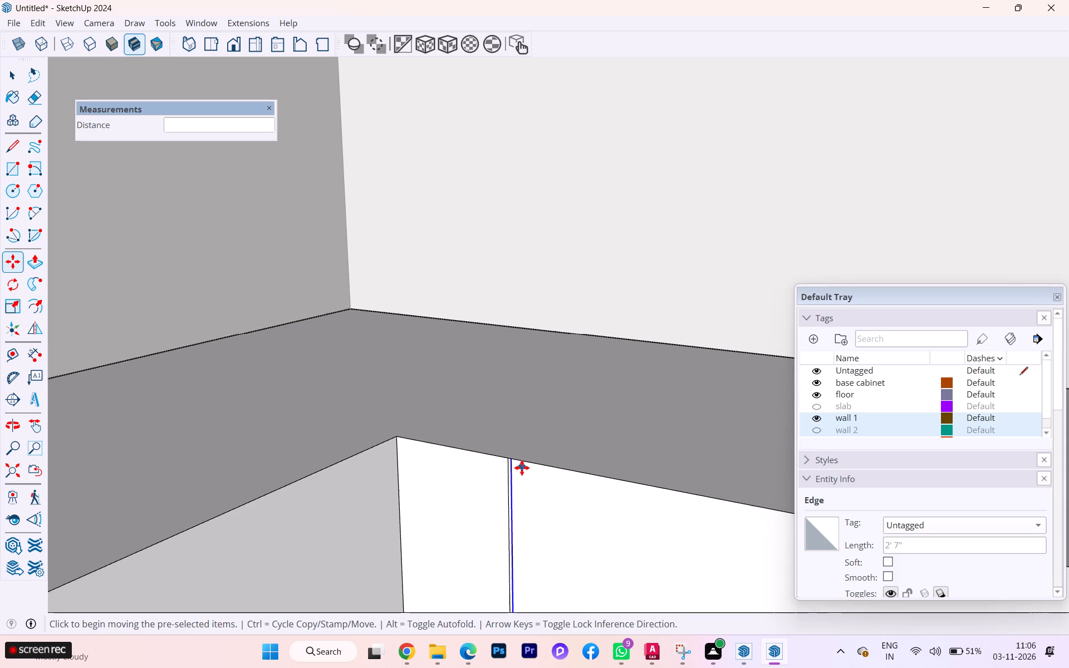
{"action": "scroll", "coordinate": [522, 468], "scroll_direction": "down", "scroll_amount": 2}
{"action": "scroll", "coordinate": [522, 477], "scroll_direction": "up", "scroll_amount": 4}
{"action": "scroll", "coordinate": [522, 479], "scroll_direction": "down", "scroll_amount": 4}
{"action": "scroll", "coordinate": [518, 564], "scroll_direction": "down", "scroll_amount": 3}
{"action": "scroll", "coordinate": [517, 573], "scroll_direction": "up", "scroll_amount": 2}
{"action": "scroll", "coordinate": [516, 552], "scroll_direction": "down", "scroll_amount": 5}
{"action": "scroll", "coordinate": [475, 501], "scroll_direction": "up", "scroll_amount": 1}
{"action": "scroll", "coordinate": [475, 501], "scroll_direction": "down", "scroll_amount": 5}
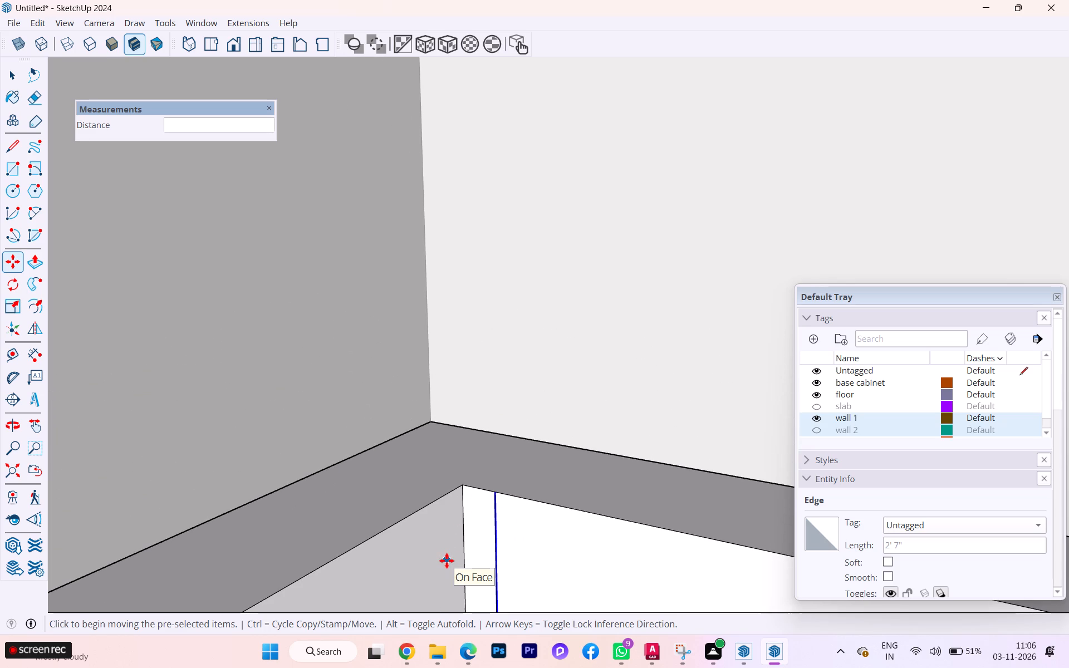
{"action": "scroll", "coordinate": [447, 562], "scroll_direction": "down", "scroll_amount": 3}
{"action": "scroll", "coordinate": [448, 564], "scroll_direction": "up", "scroll_amount": 1}
{"action": "scroll", "coordinate": [448, 564], "scroll_direction": "down", "scroll_amount": 3}
{"action": "scroll", "coordinate": [543, 337], "scroll_direction": "down", "scroll_amount": 3}
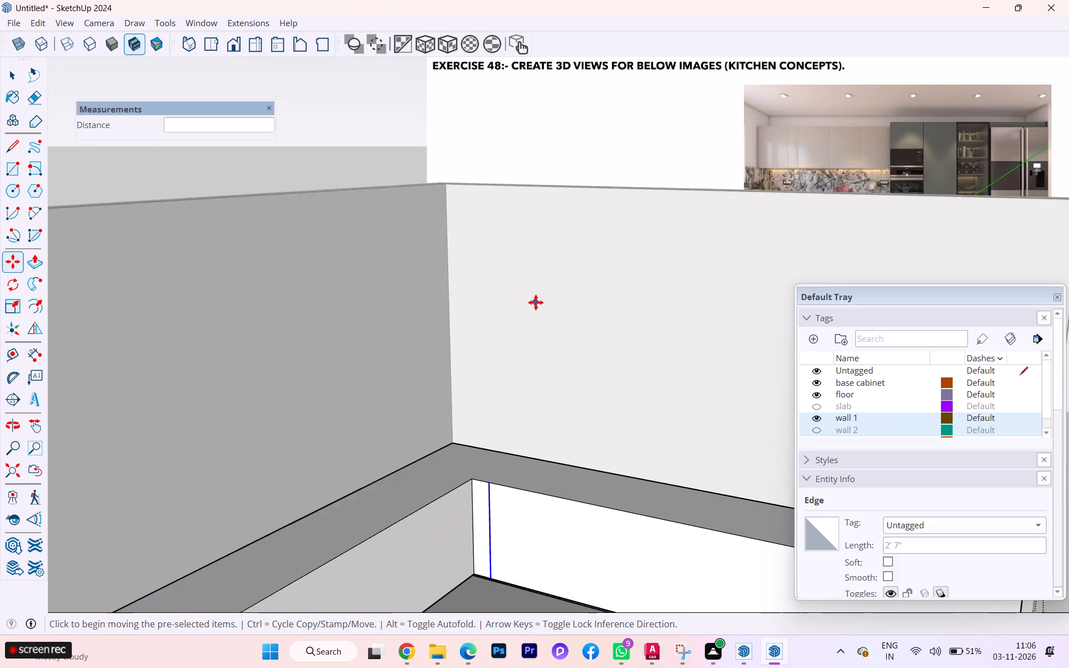
{"action": "scroll", "coordinate": [539, 292], "scroll_direction": "down", "scroll_amount": 1}
{"action": "scroll", "coordinate": [539, 292], "scroll_direction": "up", "scroll_amount": 1}
{"action": "scroll", "coordinate": [539, 293], "scroll_direction": "down", "scroll_amount": 3}
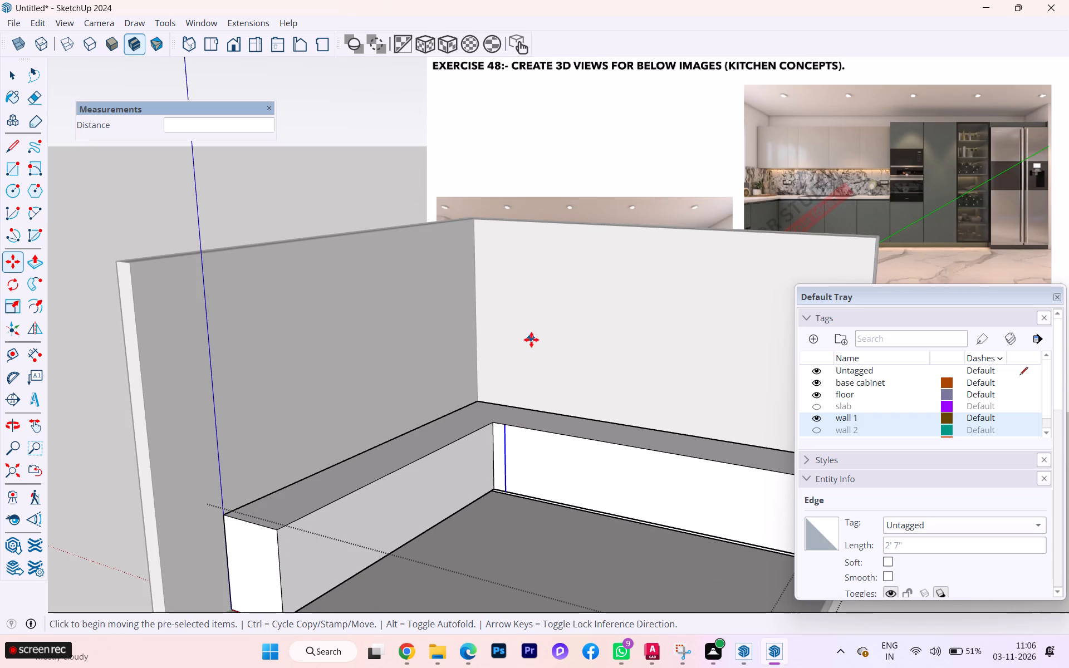
{"action": "scroll", "coordinate": [540, 370], "scroll_direction": "down", "scroll_amount": 1}
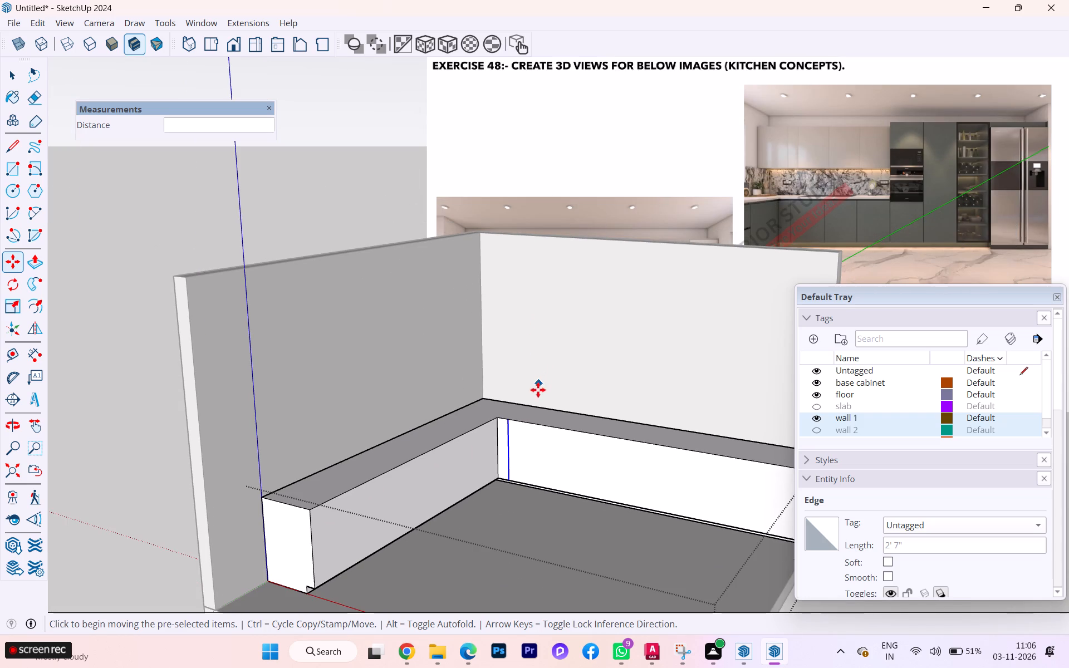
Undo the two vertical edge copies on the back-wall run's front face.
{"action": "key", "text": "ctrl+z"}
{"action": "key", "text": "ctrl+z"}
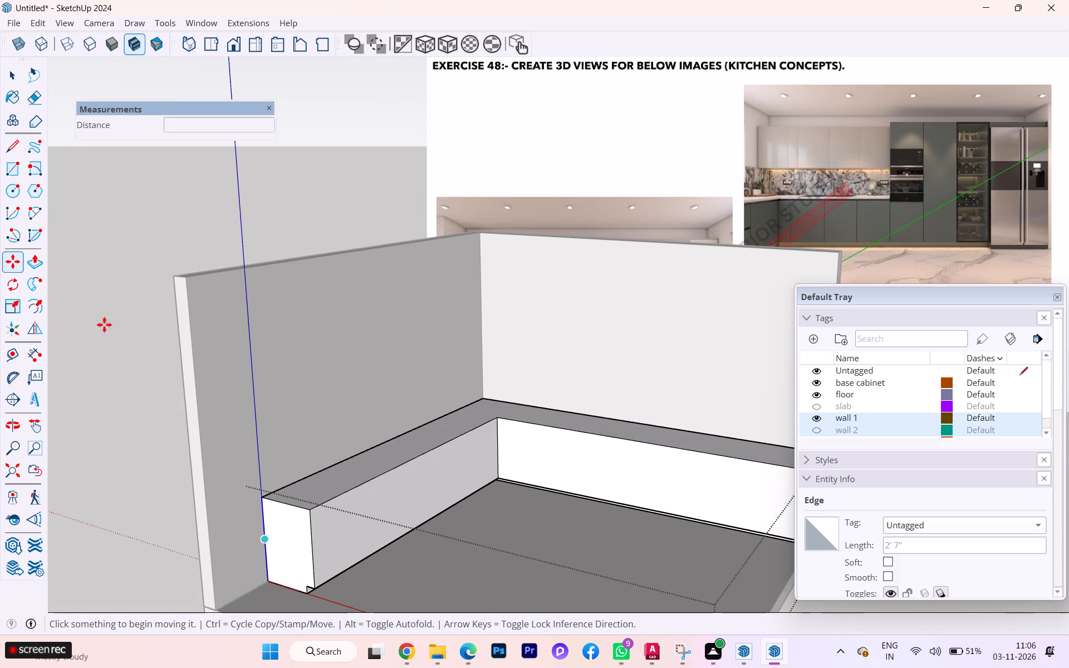
Close the L-shaped base cabinet group and clear the selection.
{"action": "left_click", "coordinate": [14, 81]}
{"action": "left_click", "coordinate": [105, 185]}
Draw a vertical rectangle of about 10' 5 1/2" by 2' 7" over the left-hand run's front face, above the toe kick.
{"action": "scroll", "coordinate": [339, 513], "scroll_direction": "down", "scroll_amount": 3}
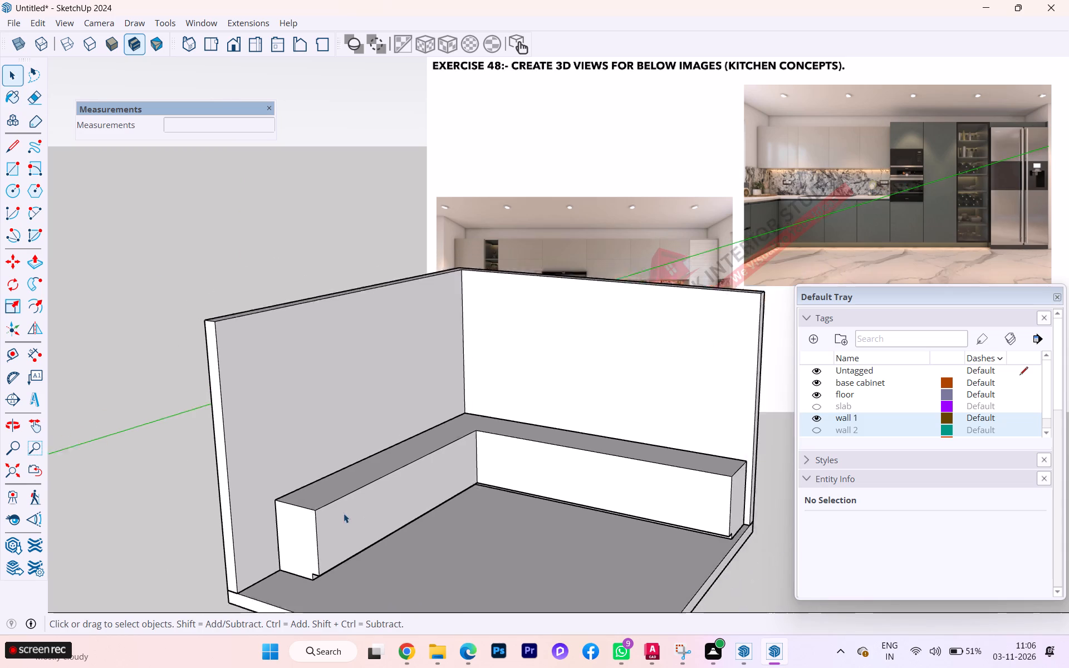
{"action": "scroll", "coordinate": [344, 513], "scroll_direction": "down", "scroll_amount": 2}
{"action": "middle_click_drag", "start_coordinate": [200, 504], "coordinate": [114, 495]}
{"action": "scroll", "coordinate": [344, 487], "scroll_direction": "up", "scroll_amount": 8}
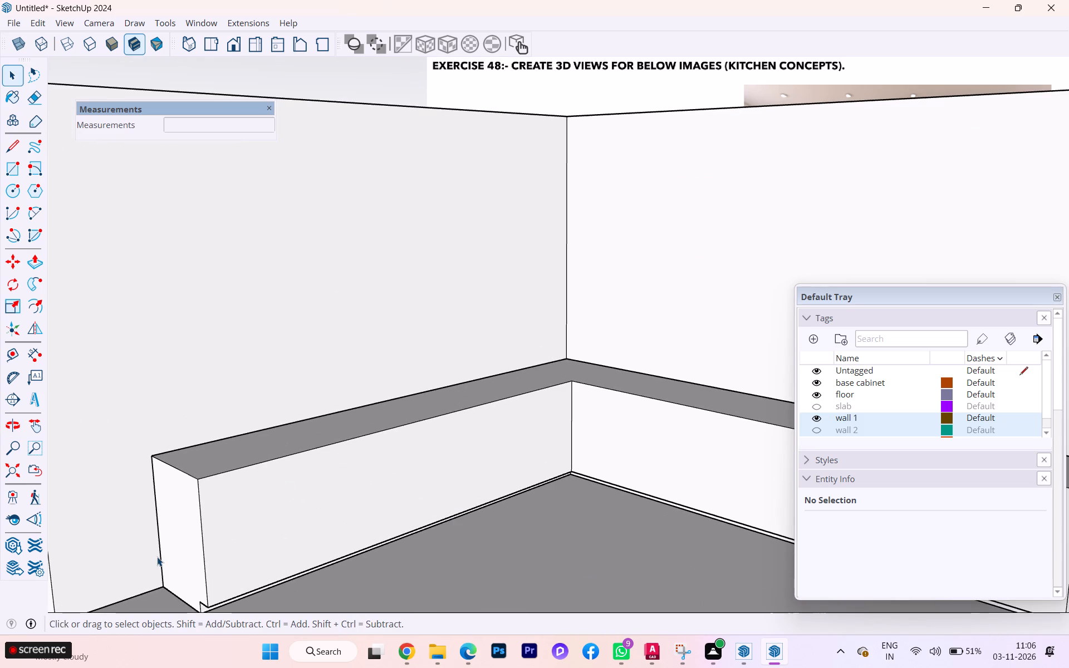
{"action": "key", "text": "r"}
{"action": "scroll", "coordinate": [259, 520], "scroll_direction": "up", "scroll_amount": 3}
{"action": "left_click", "coordinate": [170, 468]}
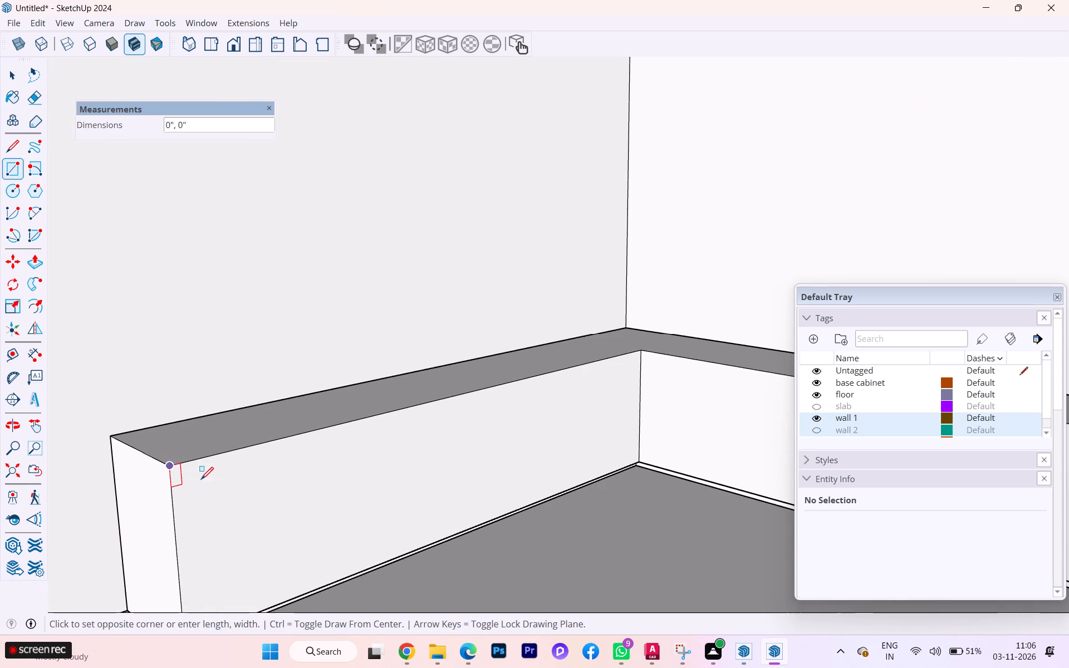
{"action": "scroll", "coordinate": [663, 448], "scroll_direction": "up", "scroll_amount": 1}
{"action": "scroll", "coordinate": [663, 448], "scroll_direction": "down", "scroll_amount": 3}
{"action": "scroll", "coordinate": [661, 451], "scroll_direction": "up", "scroll_amount": 5}
{"action": "scroll", "coordinate": [616, 460], "scroll_direction": "down", "scroll_amount": 2}
{"action": "scroll", "coordinate": [616, 460], "scroll_direction": "up", "scroll_amount": 3}
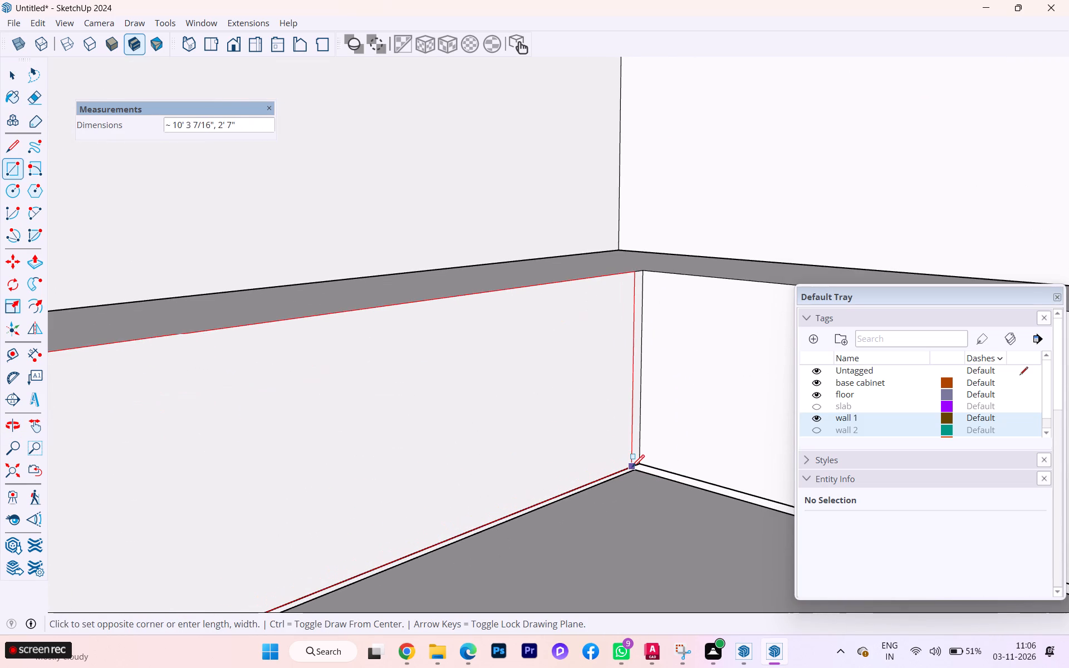
{"action": "key", "text": "Up"}
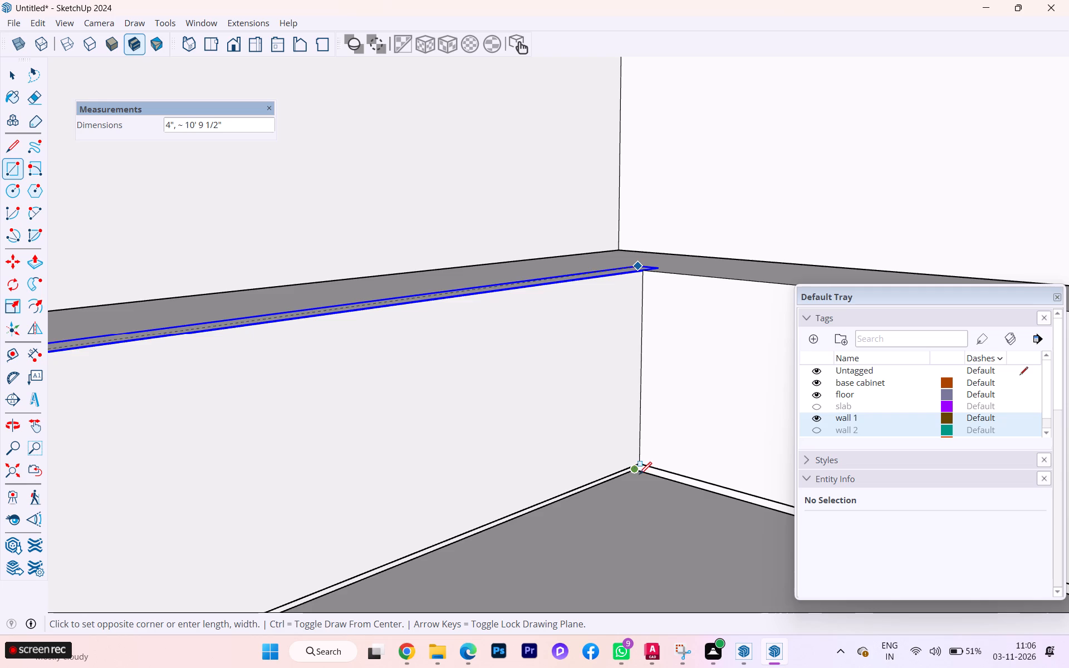
{"action": "right_click", "coordinate": [639, 474]}
{"action": "key", "text": "Right"}
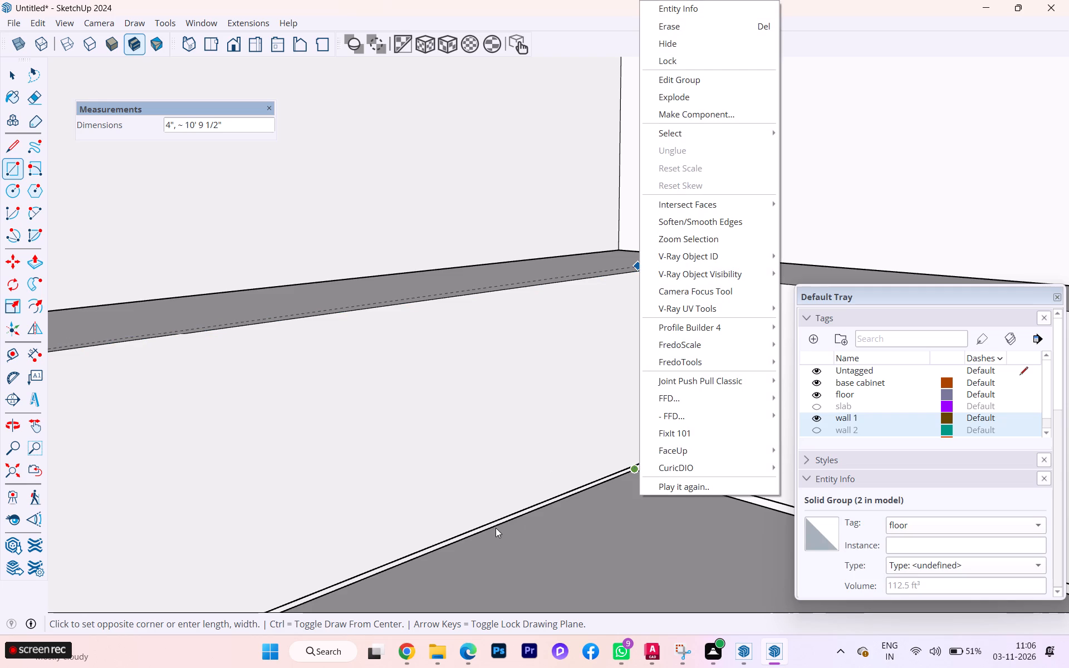
{"action": "key", "text": "Escape"}
{"action": "key", "text": "Right"}
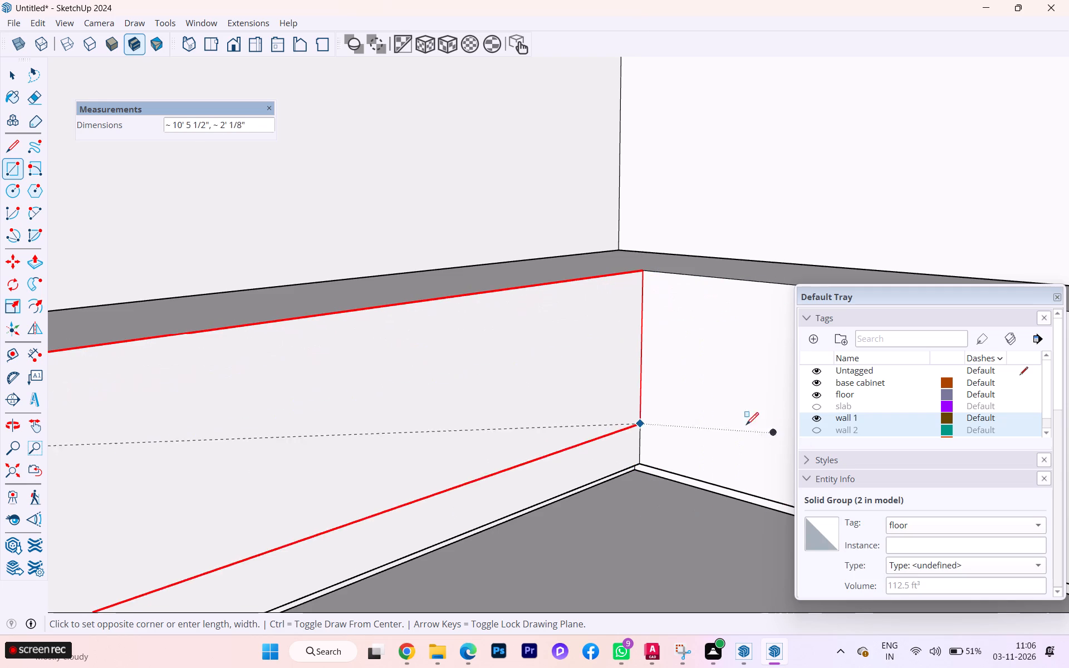
{"action": "scroll", "coordinate": [610, 473], "scroll_direction": "up", "scroll_amount": 4}
{"action": "scroll", "coordinate": [653, 455], "scroll_direction": "up", "scroll_amount": 6}
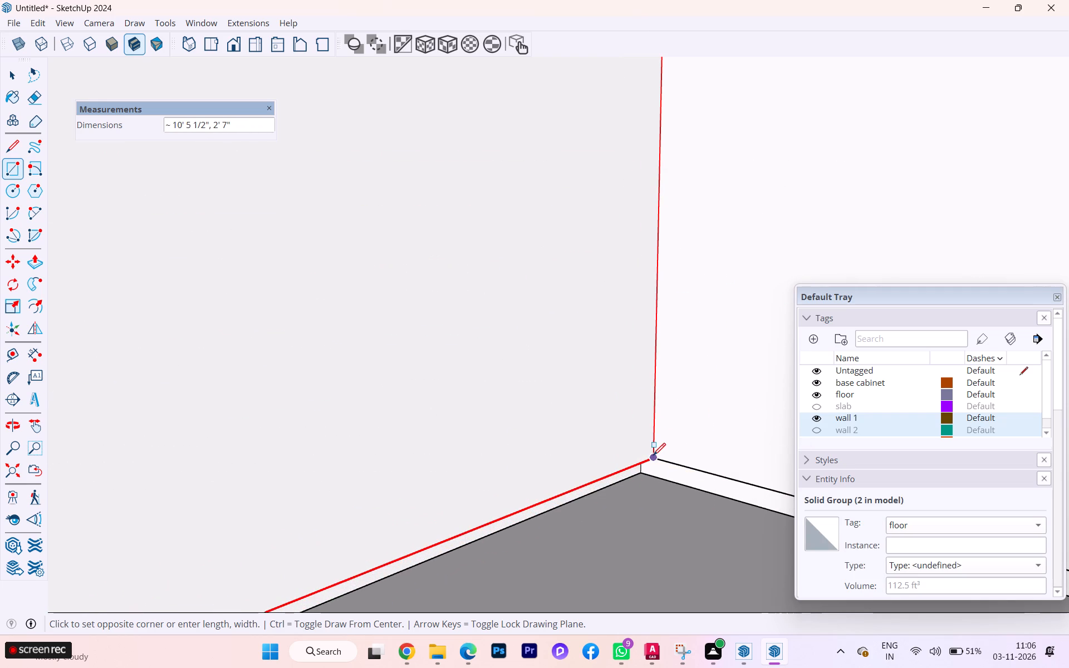
{"action": "left_click", "coordinate": [653, 455]}
{"action": "scroll", "coordinate": [684, 448], "scroll_direction": "down", "scroll_amount": 4}
{"action": "scroll", "coordinate": [684, 448], "scroll_direction": "up", "scroll_amount": 4}
{"action": "scroll", "coordinate": [684, 448], "scroll_direction": "down", "scroll_amount": 4}
{"action": "scroll", "coordinate": [683, 473], "scroll_direction": "up", "scroll_amount": 2}
{"action": "scroll", "coordinate": [683, 474], "scroll_direction": "down", "scroll_amount": 1}
{"action": "scroll", "coordinate": [683, 474], "scroll_direction": "up", "scroll_amount": 1}
{"action": "scroll", "coordinate": [683, 475], "scroll_direction": "down", "scroll_amount": 3}
{"action": "scroll", "coordinate": [616, 381], "scroll_direction": "down", "scroll_amount": 6}
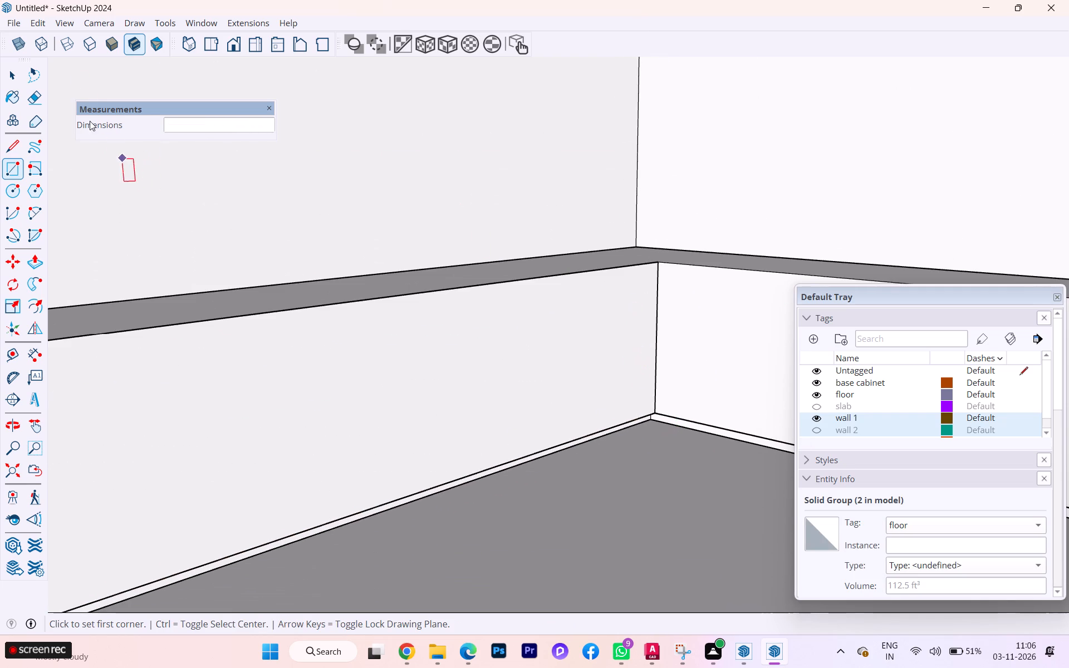
Make the new rectangle's face and its bounding edges into a separate front panel group.
{"action": "left_click", "coordinate": [13, 75]}
{"action": "scroll", "coordinate": [537, 346], "scroll_direction": "down", "scroll_amount": 5}
{"action": "middle_click_drag", "start_coordinate": [546, 348], "coordinate": [505, 433]}
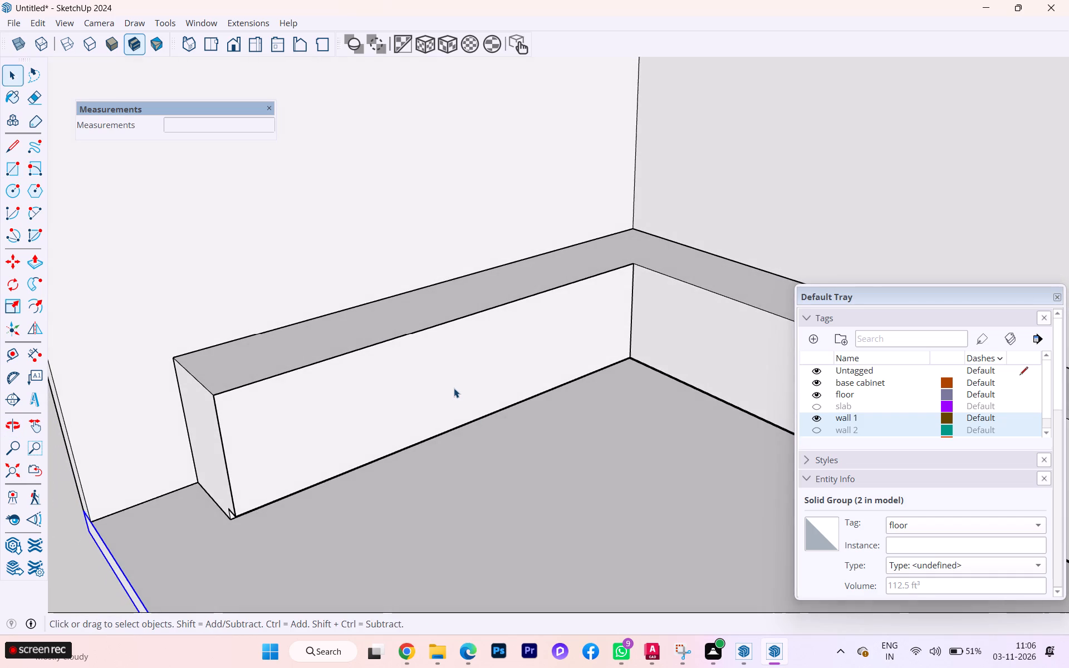
{"action": "left_click", "coordinate": [451, 385]}
{"action": "double_click", "coordinate": [451, 385]}
{"action": "right_click", "coordinate": [451, 387]}
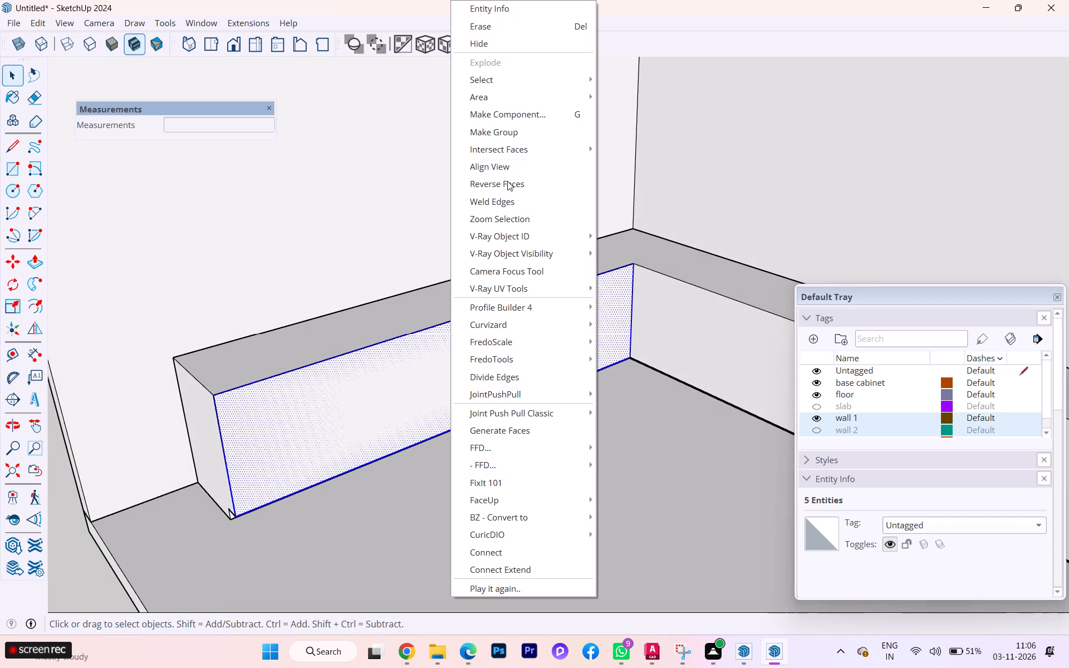
{"action": "left_click", "coordinate": [533, 134]}
Open the new front panel group for editing and hide the rest of the model.
{"action": "double_click", "coordinate": [519, 362]}
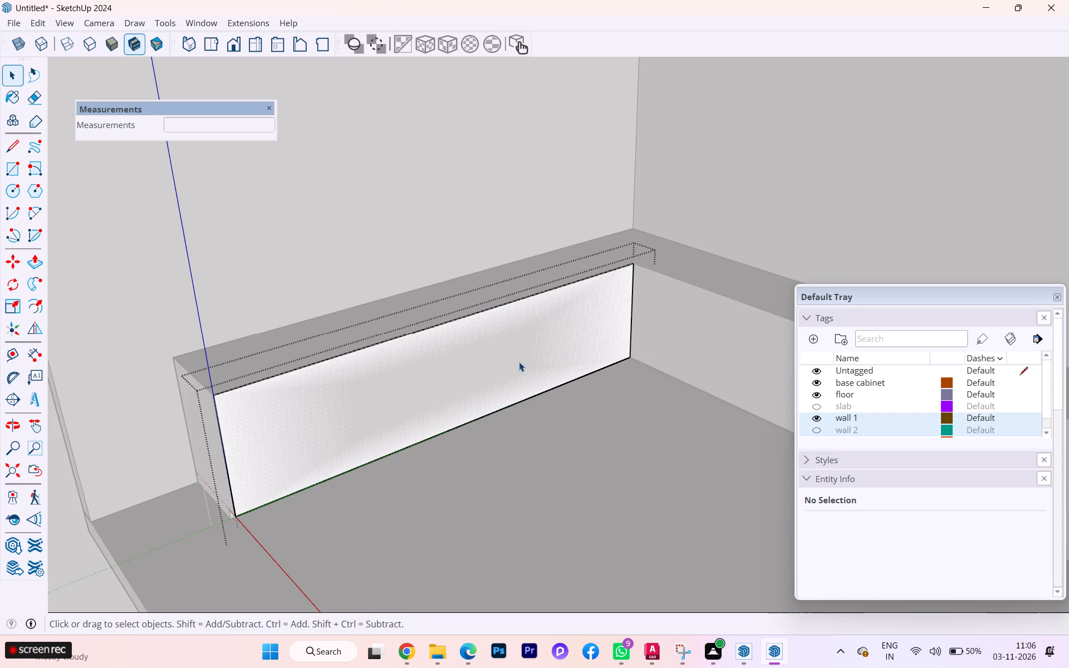
{"action": "left_click", "coordinate": [519, 362]}
{"action": "key", "text": "h"}
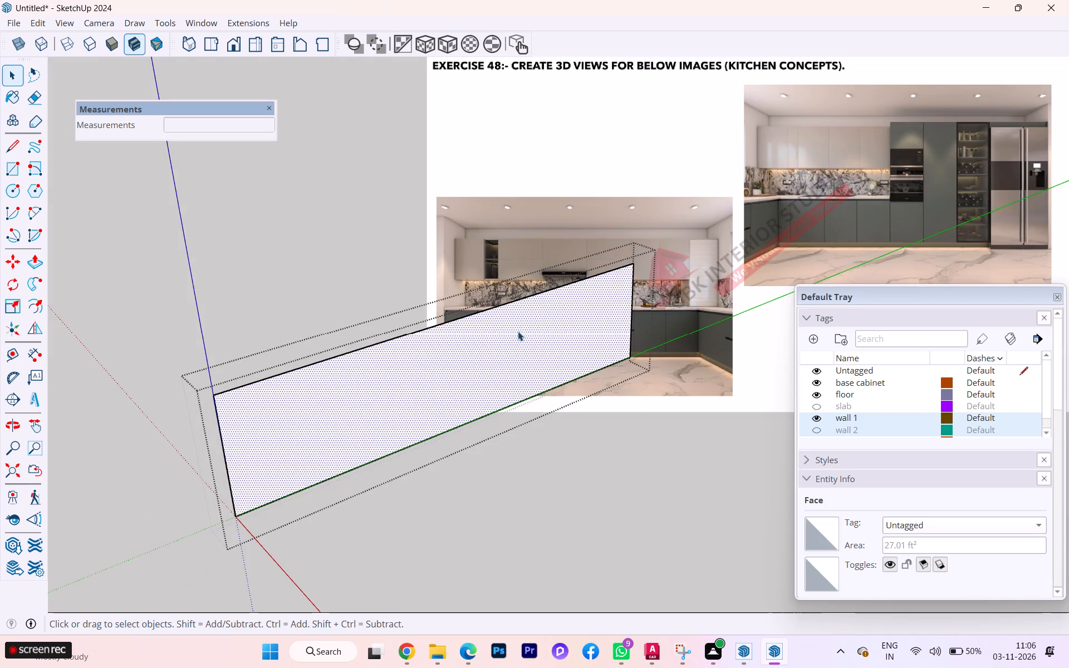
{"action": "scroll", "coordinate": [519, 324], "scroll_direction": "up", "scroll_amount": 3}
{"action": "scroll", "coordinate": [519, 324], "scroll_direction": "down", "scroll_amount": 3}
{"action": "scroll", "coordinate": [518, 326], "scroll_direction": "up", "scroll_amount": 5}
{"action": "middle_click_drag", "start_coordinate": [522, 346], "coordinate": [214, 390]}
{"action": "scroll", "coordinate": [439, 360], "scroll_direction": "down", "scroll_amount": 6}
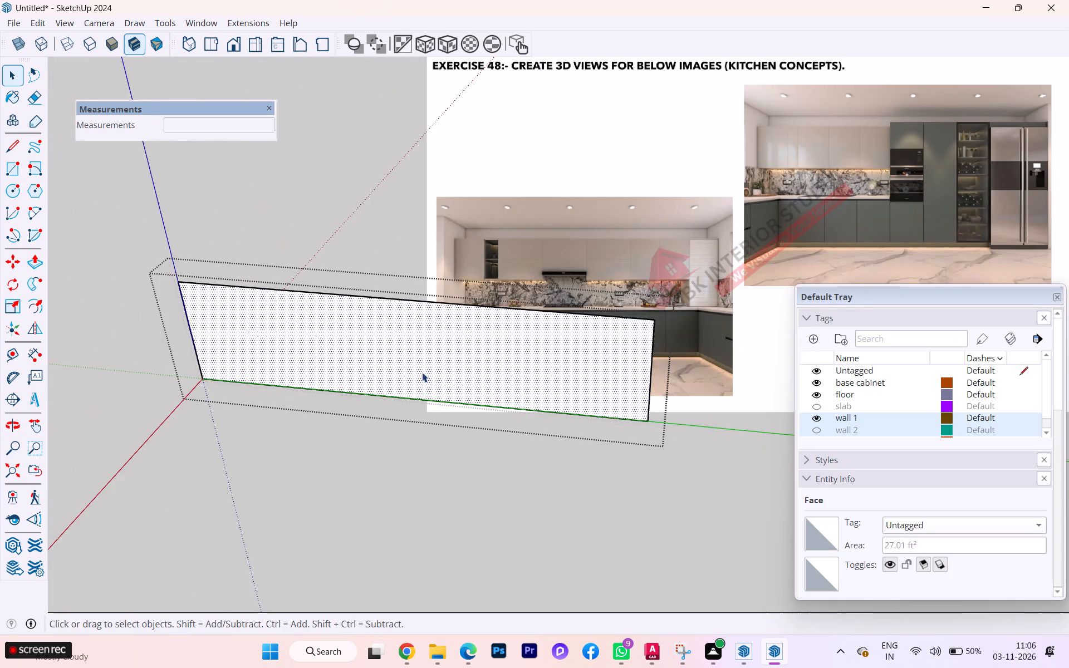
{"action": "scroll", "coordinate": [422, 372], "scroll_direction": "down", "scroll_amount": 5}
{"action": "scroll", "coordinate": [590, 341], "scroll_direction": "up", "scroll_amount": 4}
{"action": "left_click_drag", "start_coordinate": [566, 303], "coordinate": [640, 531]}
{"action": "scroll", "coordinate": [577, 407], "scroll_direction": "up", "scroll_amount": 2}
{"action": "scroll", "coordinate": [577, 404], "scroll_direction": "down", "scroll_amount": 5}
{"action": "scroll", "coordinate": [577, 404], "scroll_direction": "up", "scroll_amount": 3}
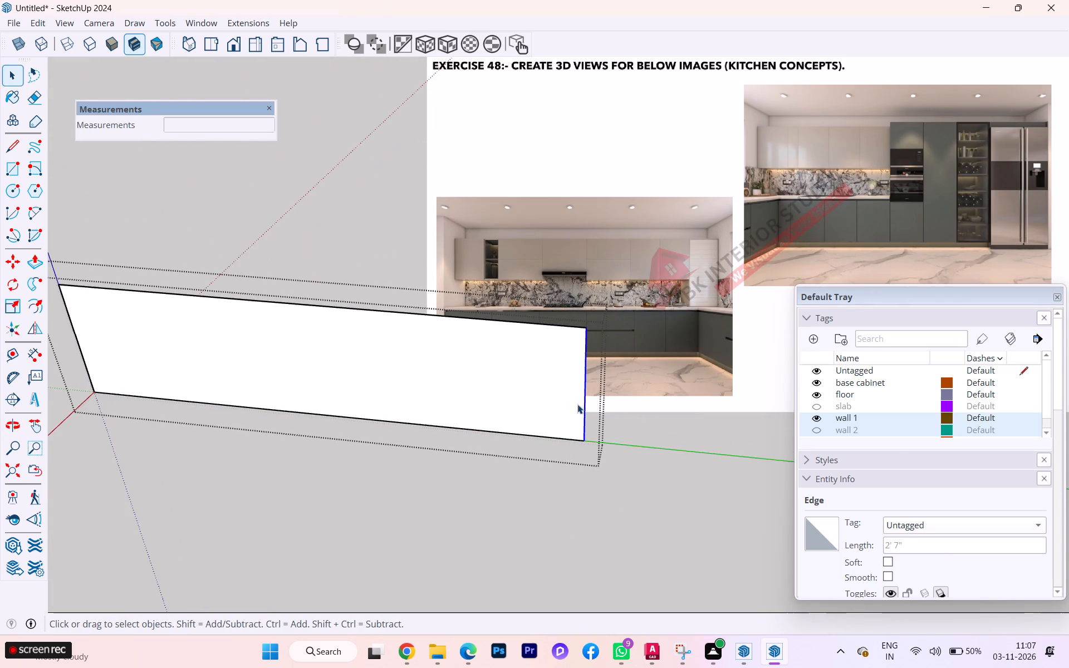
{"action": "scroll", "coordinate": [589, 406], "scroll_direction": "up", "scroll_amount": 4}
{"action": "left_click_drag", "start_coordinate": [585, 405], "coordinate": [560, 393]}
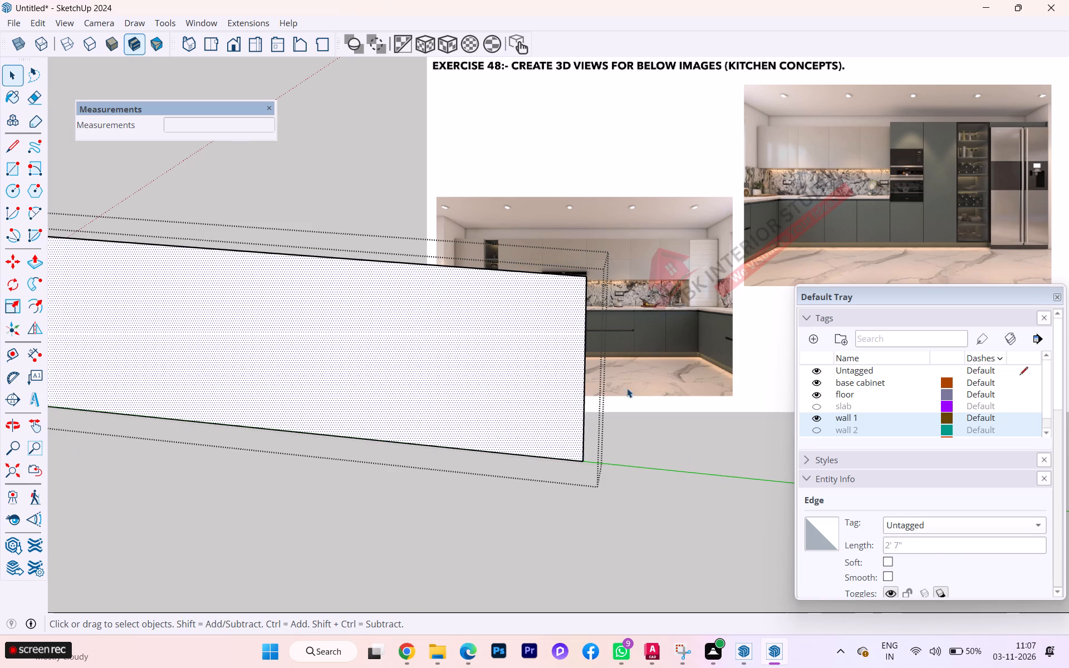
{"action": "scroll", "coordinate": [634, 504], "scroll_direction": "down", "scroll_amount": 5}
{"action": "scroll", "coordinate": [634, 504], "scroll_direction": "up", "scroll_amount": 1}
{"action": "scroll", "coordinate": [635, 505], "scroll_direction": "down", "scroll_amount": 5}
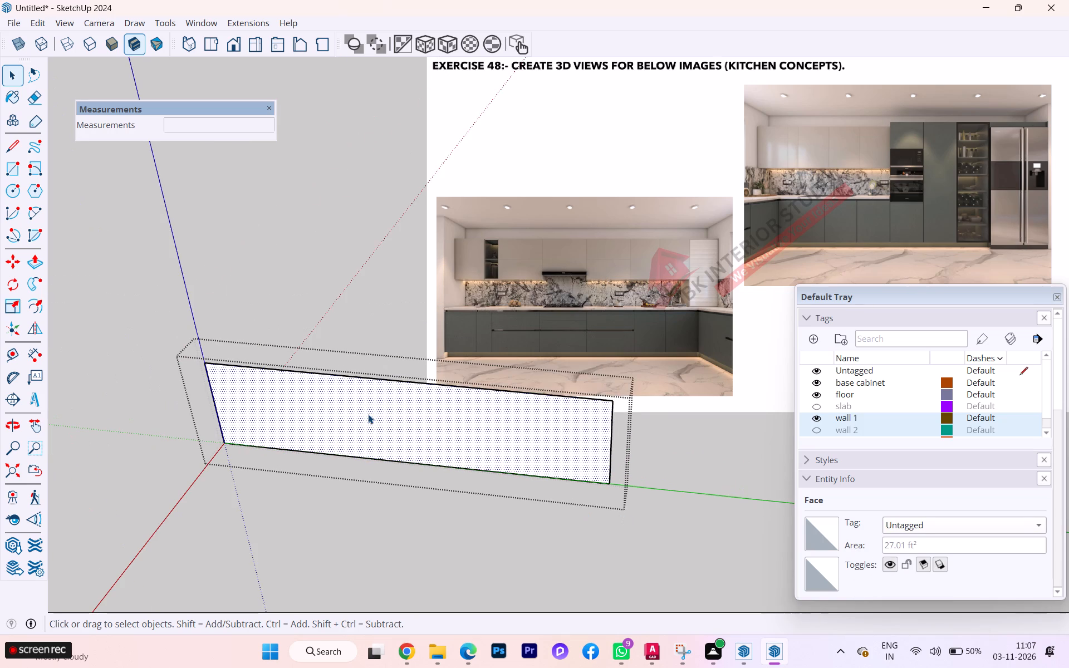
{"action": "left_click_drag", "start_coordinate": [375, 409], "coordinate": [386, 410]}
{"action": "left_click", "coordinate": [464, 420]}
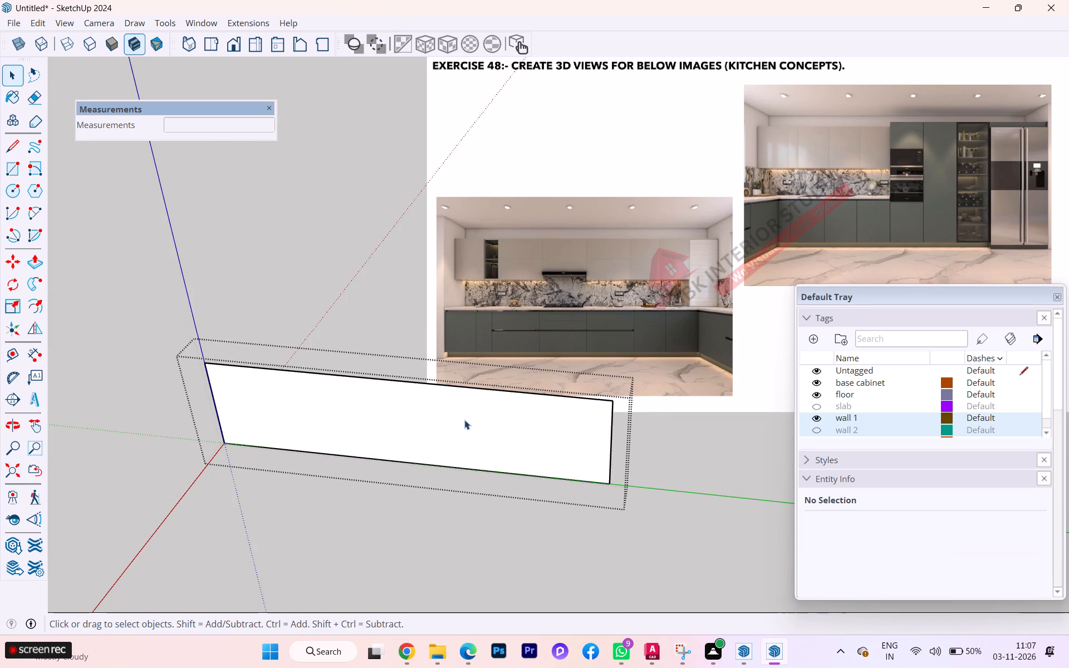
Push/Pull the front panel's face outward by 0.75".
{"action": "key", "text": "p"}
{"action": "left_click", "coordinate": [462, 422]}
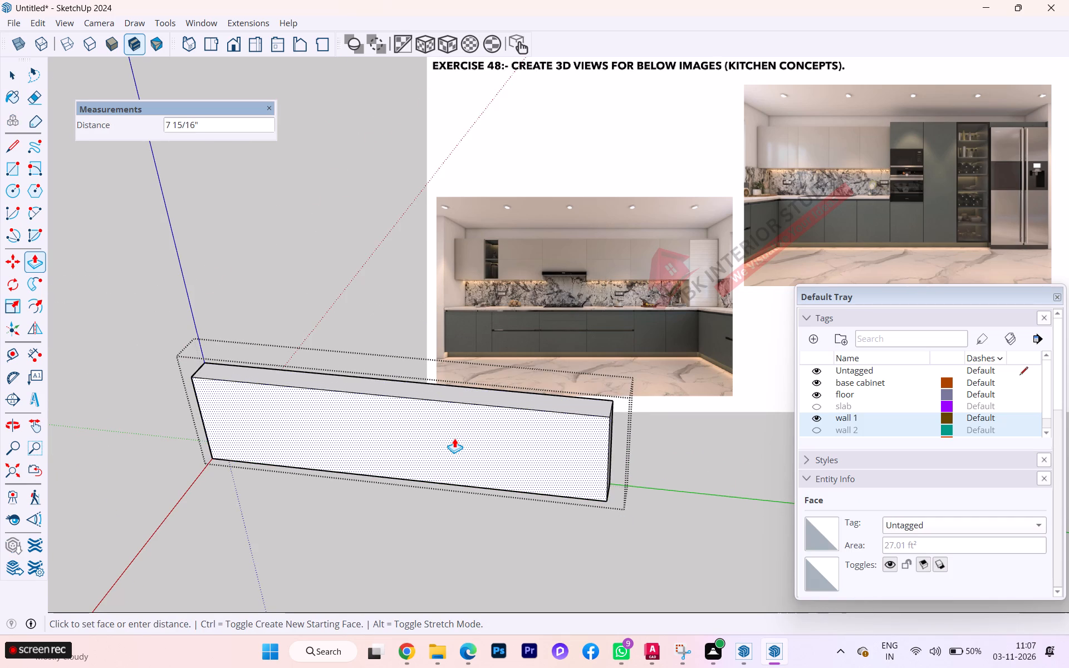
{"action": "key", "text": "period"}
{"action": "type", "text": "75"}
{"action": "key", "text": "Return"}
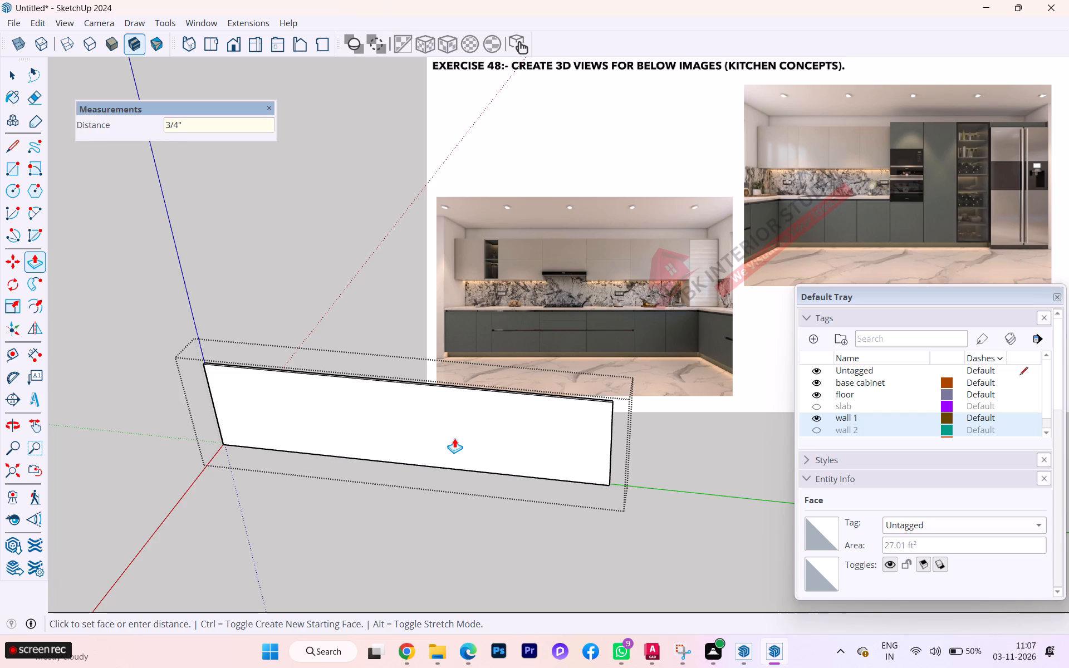
Examine the panel's thickness along its top edge and at its end.
{"action": "scroll", "coordinate": [463, 419], "scroll_direction": "up", "scroll_amount": 3}
{"action": "scroll", "coordinate": [504, 399], "scroll_direction": "up", "scroll_amount": 7}
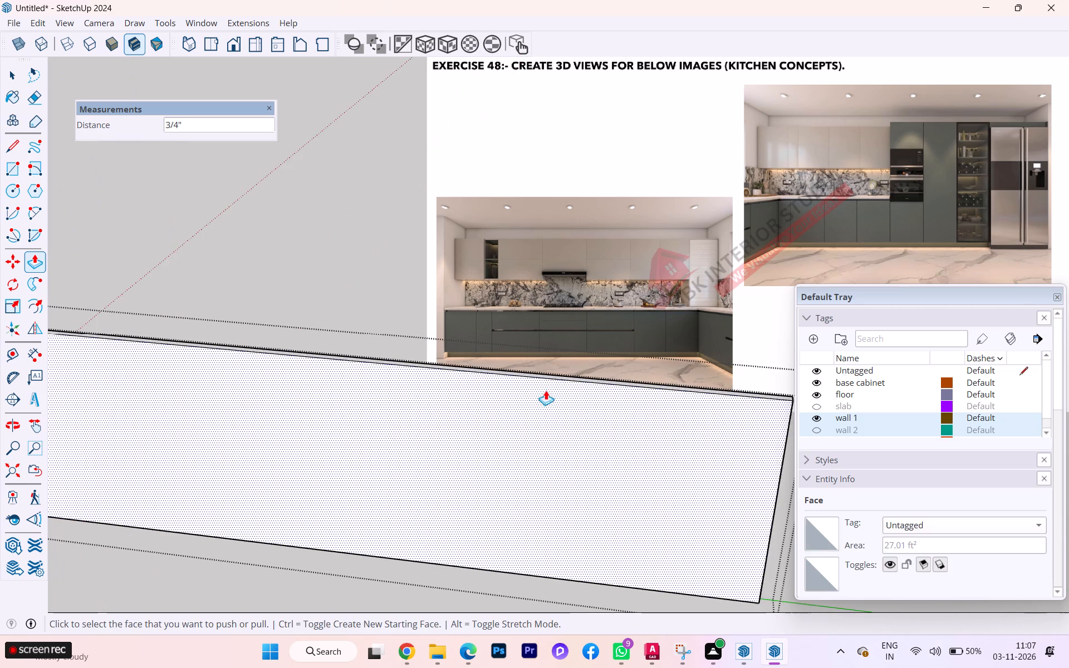
{"action": "scroll", "coordinate": [573, 387], "scroll_direction": "up", "scroll_amount": 2}
{"action": "scroll", "coordinate": [695, 414], "scroll_direction": "down", "scroll_amount": 7}
{"action": "scroll", "coordinate": [648, 412], "scroll_direction": "down", "scroll_amount": 1}
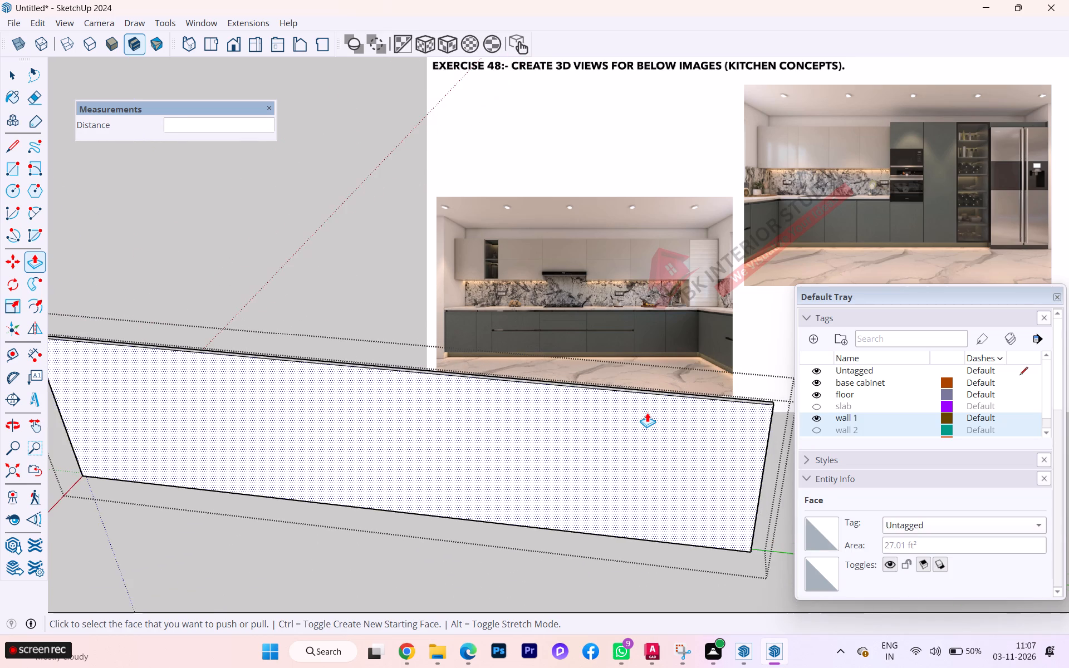
{"action": "scroll", "coordinate": [647, 412], "scroll_direction": "down", "scroll_amount": 1}
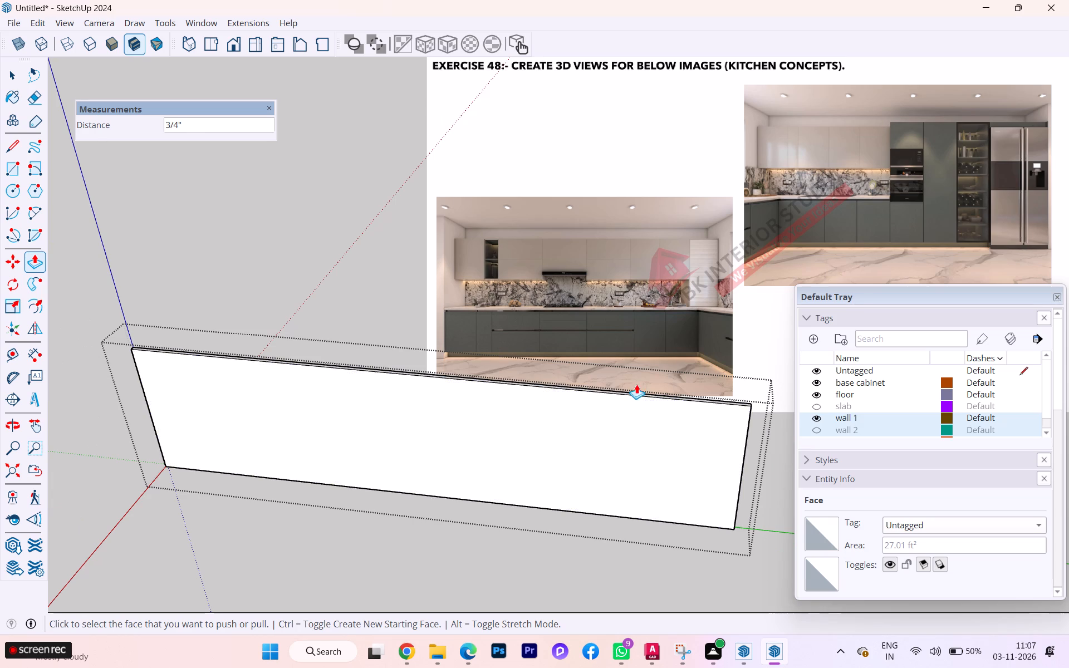
{"action": "scroll", "coordinate": [636, 384], "scroll_direction": "up", "scroll_amount": 2}
{"action": "scroll", "coordinate": [752, 412], "scroll_direction": "down", "scroll_amount": 7}
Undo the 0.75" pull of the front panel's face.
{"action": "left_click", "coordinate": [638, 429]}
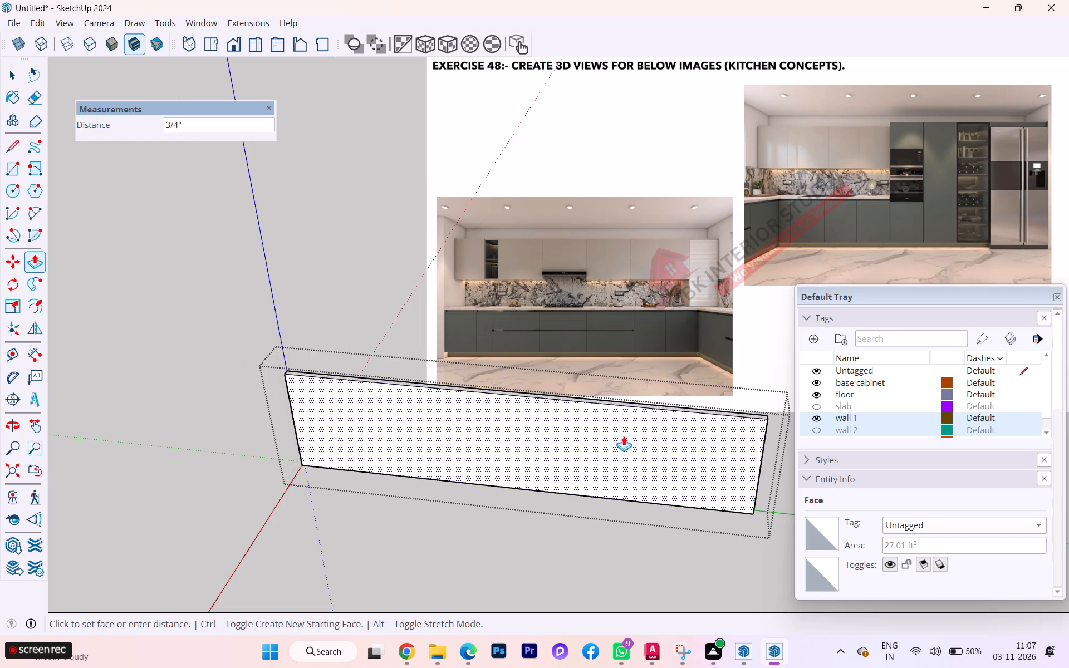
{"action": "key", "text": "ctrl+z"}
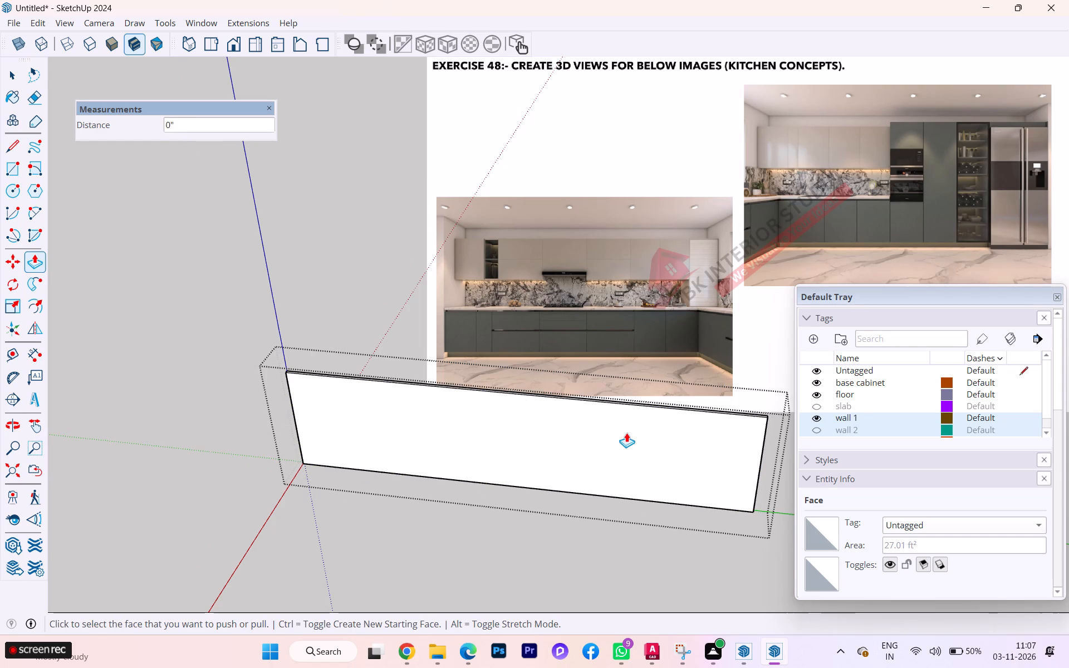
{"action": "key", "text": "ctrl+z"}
Push/Pull the front panel's face outward by 1" and close the panel group.
{"action": "left_click", "coordinate": [626, 433]}
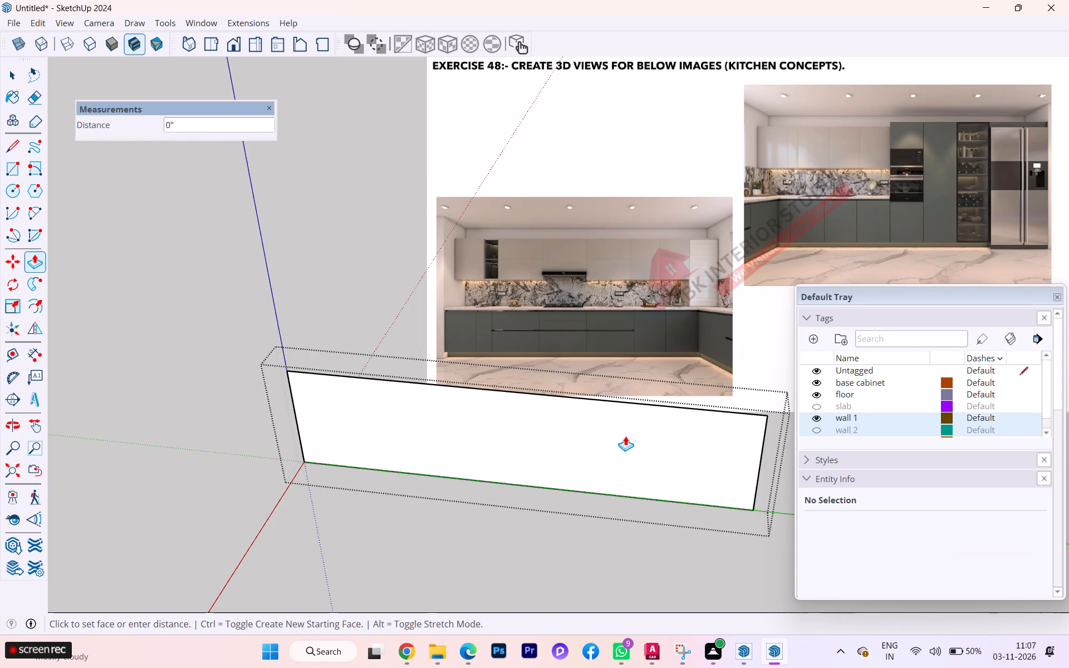
{"action": "key", "text": "1"}
{"action": "key", "text": "Return"}
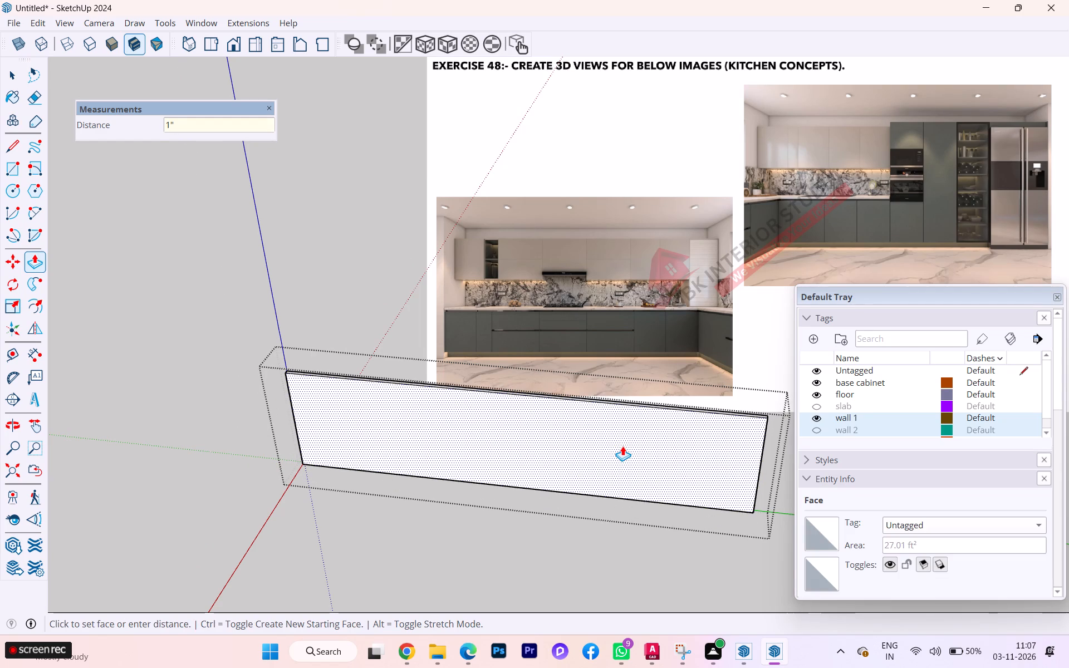
{"action": "key", "text": "space"}
{"action": "left_click", "coordinate": [21, 70]}
{"action": "left_click", "coordinate": [133, 228]}
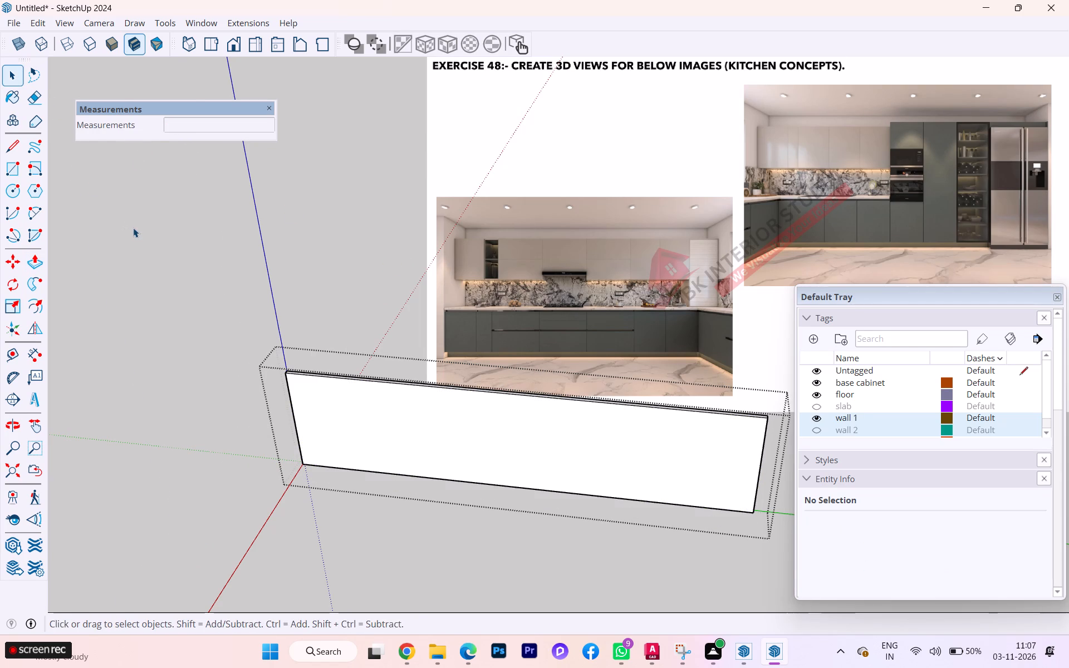
Examine how the front panel sits against the base cabinet, its toe kick and the inner corner.
{"action": "scroll", "coordinate": [110, 456], "scroll_direction": "down", "scroll_amount": 8}
{"action": "middle_click_drag", "start_coordinate": [125, 478], "coordinate": [583, 452]}
{"action": "scroll", "coordinate": [626, 477], "scroll_direction": "up", "scroll_amount": 6}
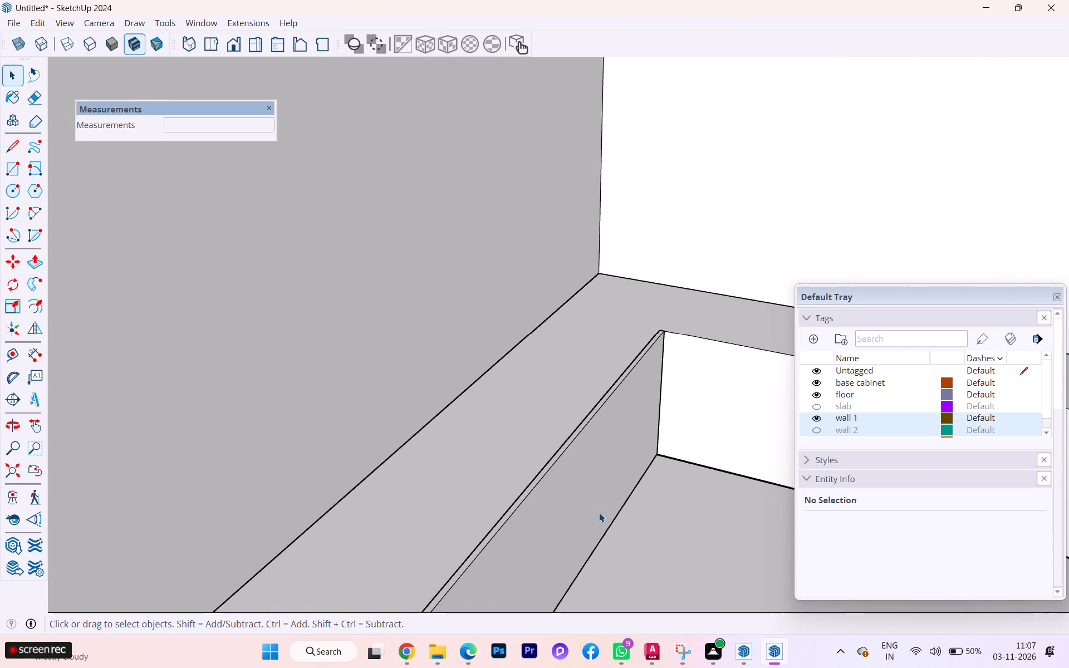
{"action": "middle_click_drag", "start_coordinate": [552, 497], "coordinate": [447, 379]}
{"action": "scroll", "coordinate": [519, 380], "scroll_direction": "down", "scroll_amount": 3}
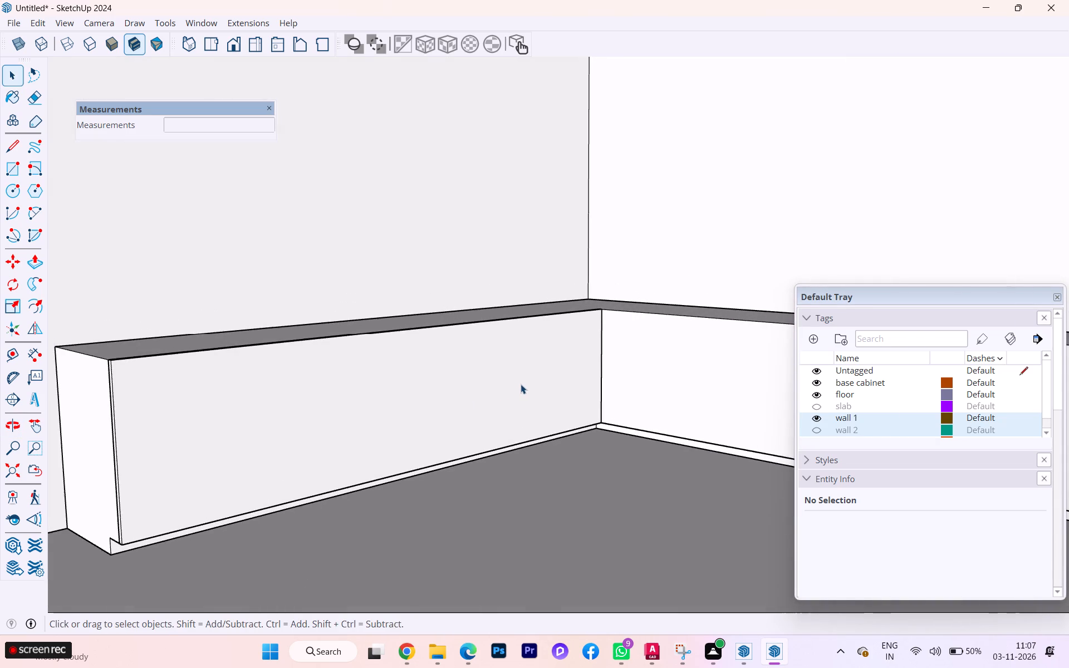
{"action": "scroll", "coordinate": [521, 385], "scroll_direction": "down", "scroll_amount": 2}
{"action": "middle_click_drag", "start_coordinate": [527, 386], "coordinate": [540, 386]}
{"action": "middle_click_drag", "start_coordinate": [502, 432], "coordinate": [491, 492]}
{"action": "scroll", "coordinate": [337, 471], "scroll_direction": "down", "scroll_amount": 1}
{"action": "scroll", "coordinate": [335, 473], "scroll_direction": "up", "scroll_amount": 1}
{"action": "scroll", "coordinate": [332, 475], "scroll_direction": "down", "scroll_amount": 7}
{"action": "scroll", "coordinate": [282, 508], "scroll_direction": "down", "scroll_amount": 3}
{"action": "scroll", "coordinate": [271, 513], "scroll_direction": "up", "scroll_amount": 1}
{"action": "scroll", "coordinate": [271, 513], "scroll_direction": "down", "scroll_amount": 1}
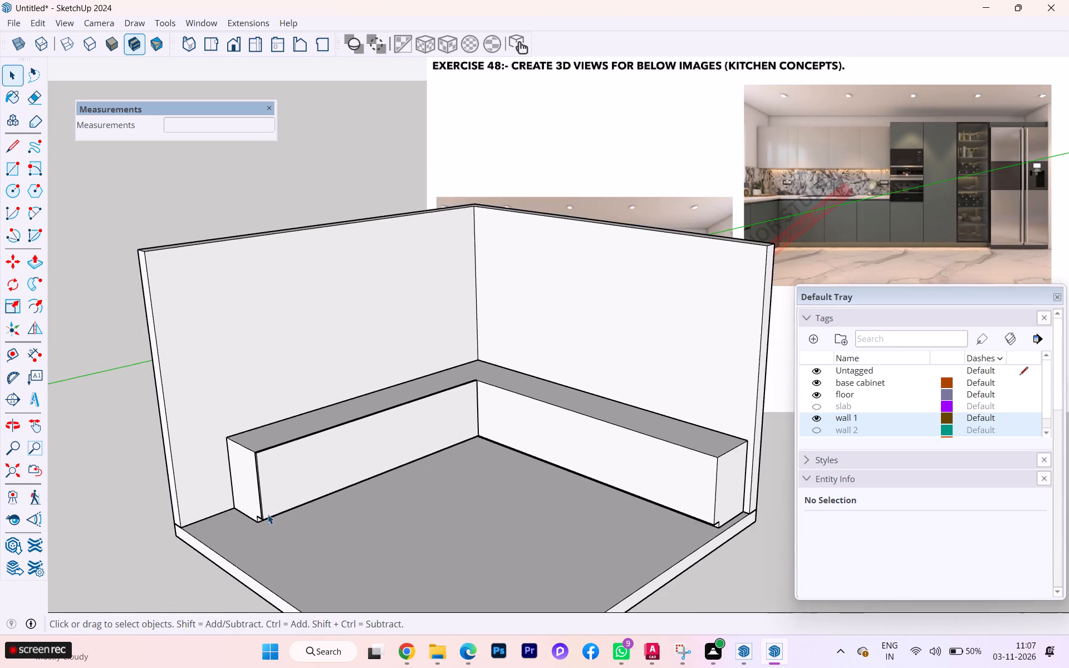
Open the front panel group on the base cabinet's longer front for editing.
{"action": "scroll", "coordinate": [483, 429], "scroll_direction": "up", "scroll_amount": 2}
{"action": "left_click", "coordinate": [453, 416]}
{"action": "double_click", "coordinate": [449, 415]}
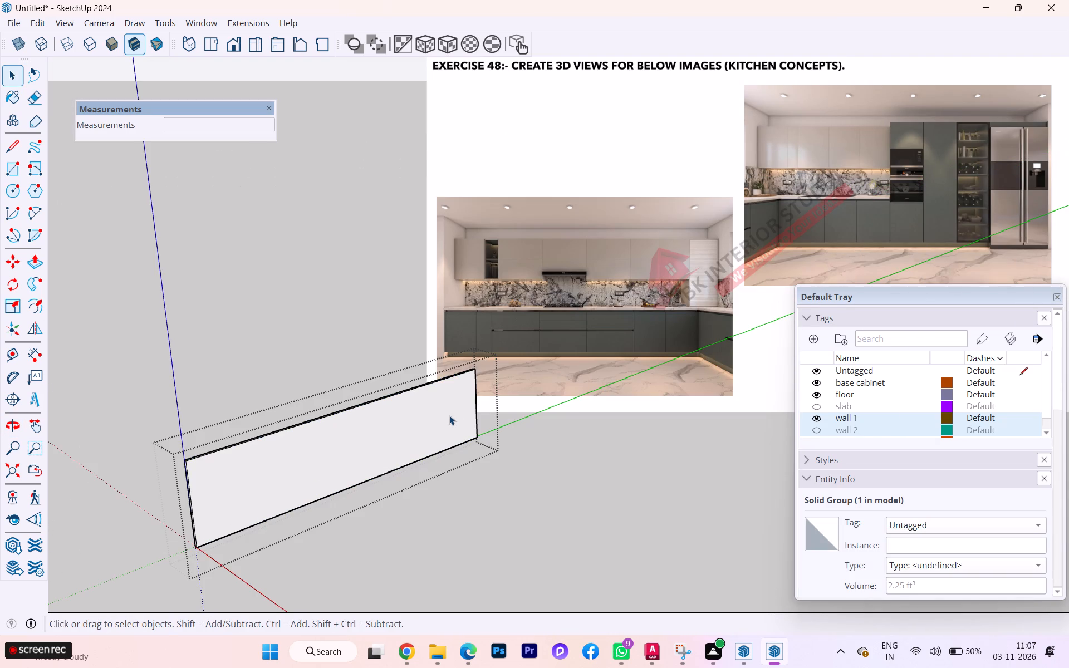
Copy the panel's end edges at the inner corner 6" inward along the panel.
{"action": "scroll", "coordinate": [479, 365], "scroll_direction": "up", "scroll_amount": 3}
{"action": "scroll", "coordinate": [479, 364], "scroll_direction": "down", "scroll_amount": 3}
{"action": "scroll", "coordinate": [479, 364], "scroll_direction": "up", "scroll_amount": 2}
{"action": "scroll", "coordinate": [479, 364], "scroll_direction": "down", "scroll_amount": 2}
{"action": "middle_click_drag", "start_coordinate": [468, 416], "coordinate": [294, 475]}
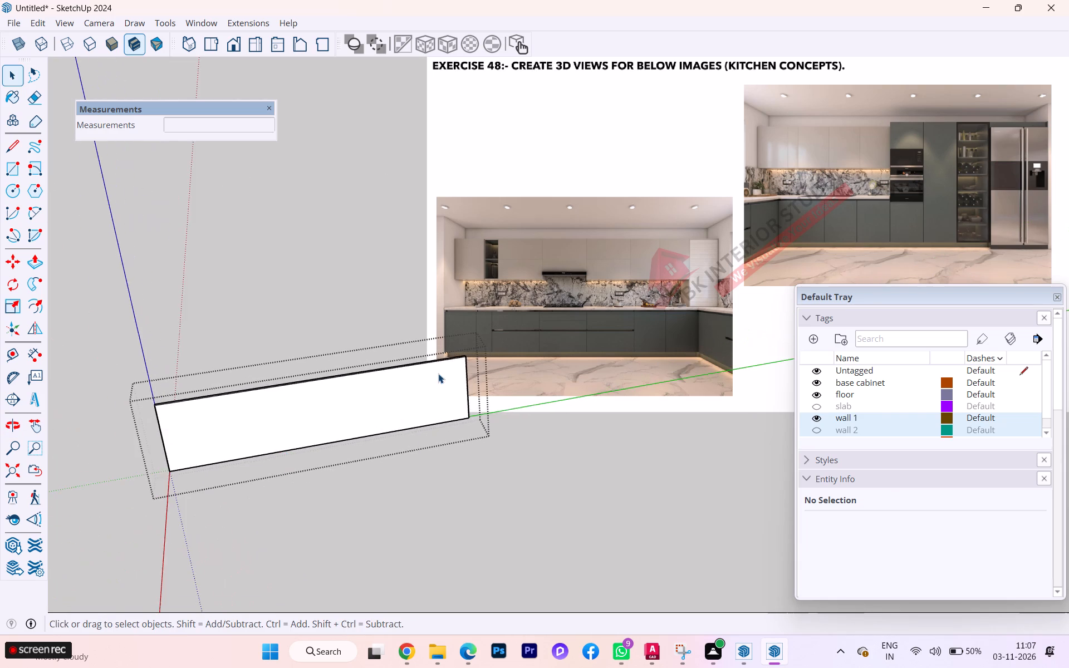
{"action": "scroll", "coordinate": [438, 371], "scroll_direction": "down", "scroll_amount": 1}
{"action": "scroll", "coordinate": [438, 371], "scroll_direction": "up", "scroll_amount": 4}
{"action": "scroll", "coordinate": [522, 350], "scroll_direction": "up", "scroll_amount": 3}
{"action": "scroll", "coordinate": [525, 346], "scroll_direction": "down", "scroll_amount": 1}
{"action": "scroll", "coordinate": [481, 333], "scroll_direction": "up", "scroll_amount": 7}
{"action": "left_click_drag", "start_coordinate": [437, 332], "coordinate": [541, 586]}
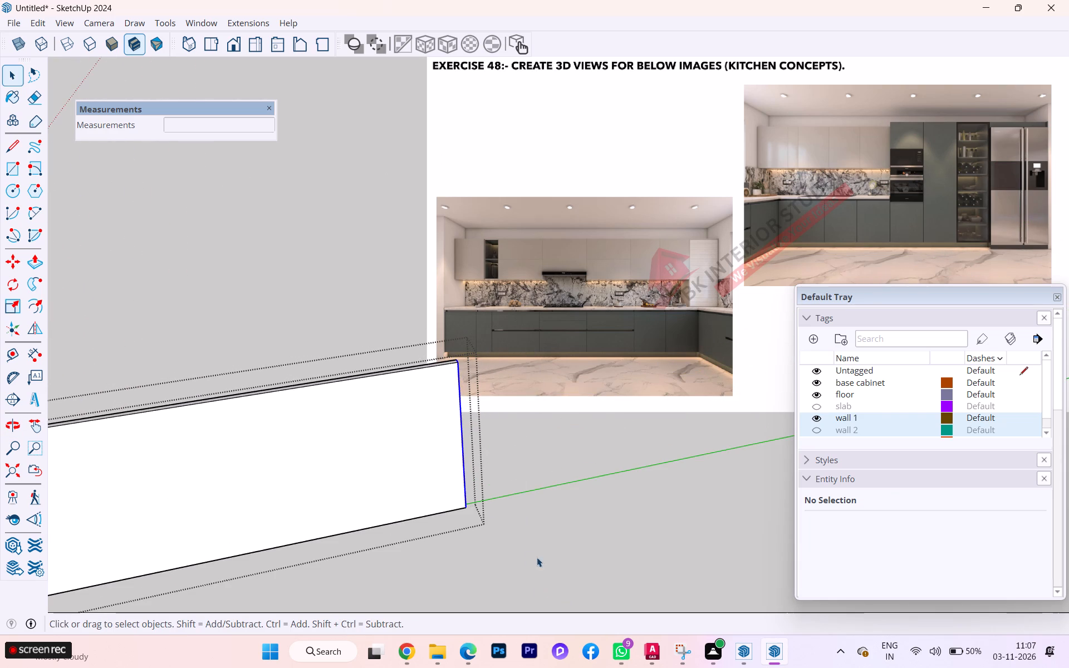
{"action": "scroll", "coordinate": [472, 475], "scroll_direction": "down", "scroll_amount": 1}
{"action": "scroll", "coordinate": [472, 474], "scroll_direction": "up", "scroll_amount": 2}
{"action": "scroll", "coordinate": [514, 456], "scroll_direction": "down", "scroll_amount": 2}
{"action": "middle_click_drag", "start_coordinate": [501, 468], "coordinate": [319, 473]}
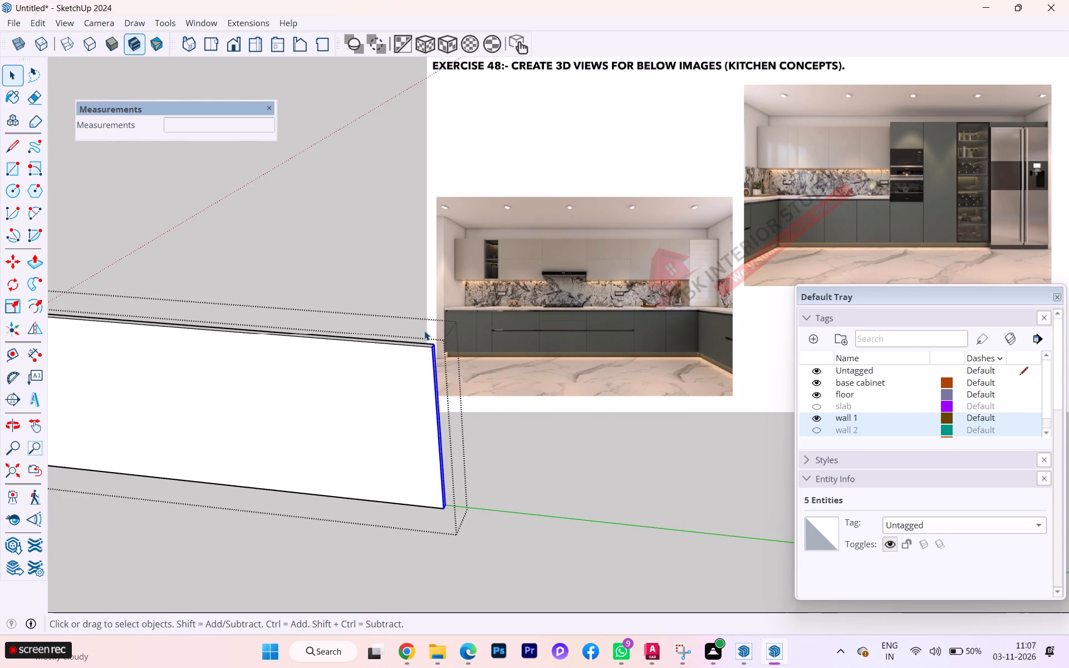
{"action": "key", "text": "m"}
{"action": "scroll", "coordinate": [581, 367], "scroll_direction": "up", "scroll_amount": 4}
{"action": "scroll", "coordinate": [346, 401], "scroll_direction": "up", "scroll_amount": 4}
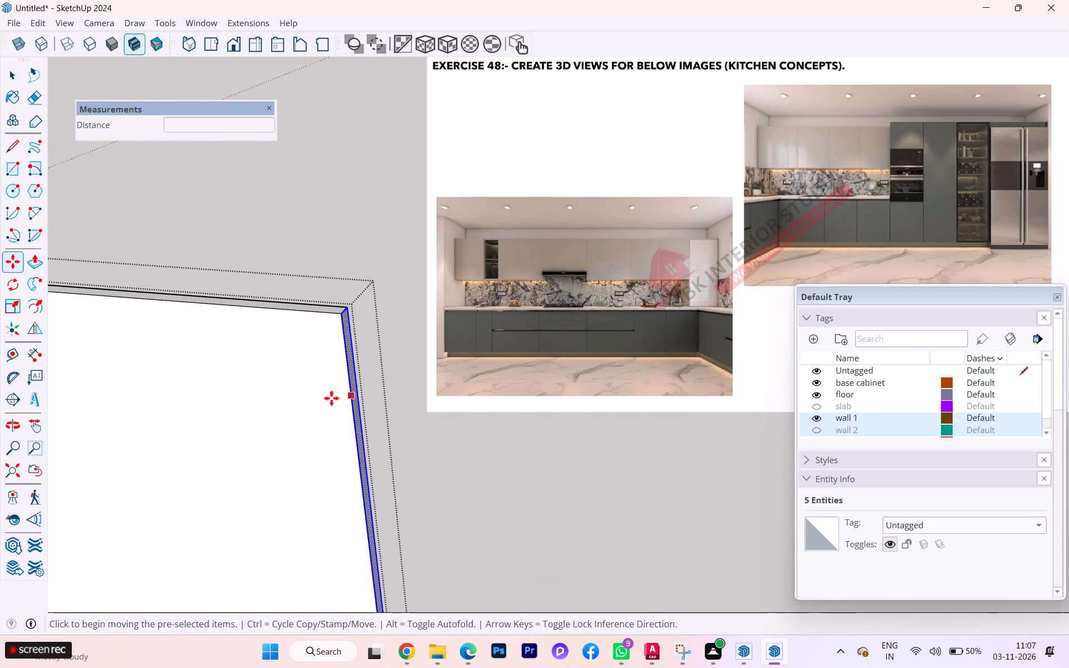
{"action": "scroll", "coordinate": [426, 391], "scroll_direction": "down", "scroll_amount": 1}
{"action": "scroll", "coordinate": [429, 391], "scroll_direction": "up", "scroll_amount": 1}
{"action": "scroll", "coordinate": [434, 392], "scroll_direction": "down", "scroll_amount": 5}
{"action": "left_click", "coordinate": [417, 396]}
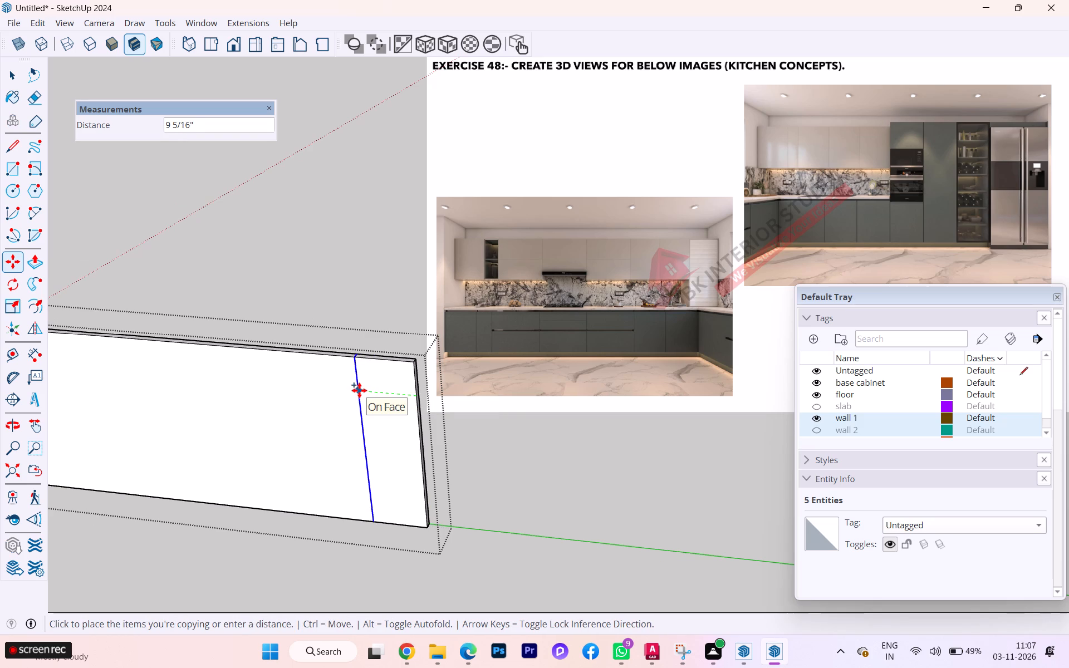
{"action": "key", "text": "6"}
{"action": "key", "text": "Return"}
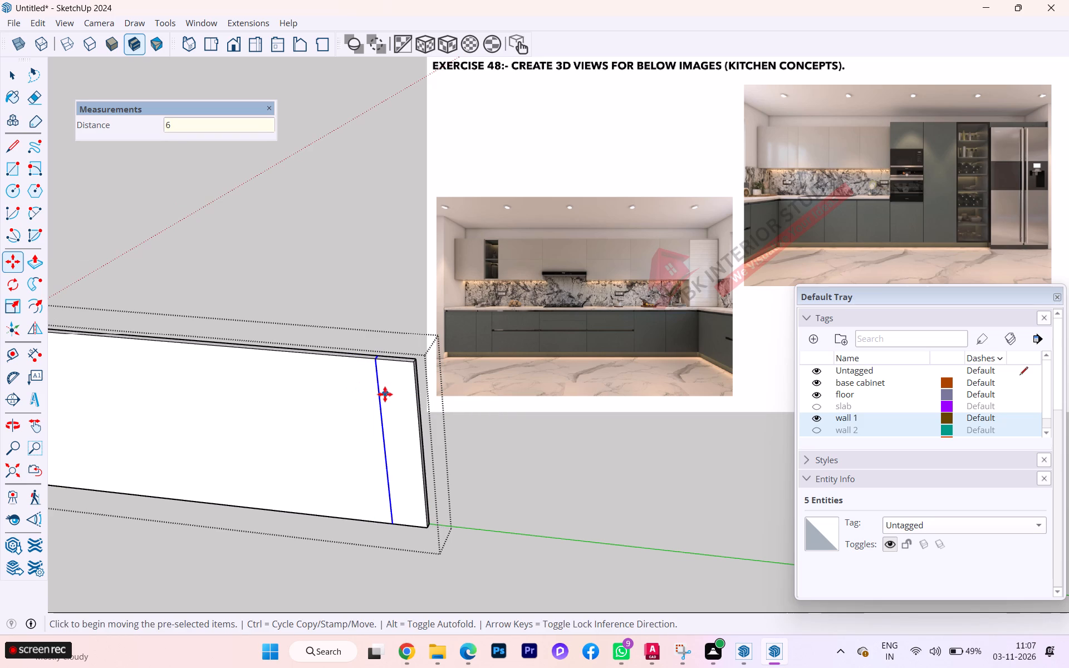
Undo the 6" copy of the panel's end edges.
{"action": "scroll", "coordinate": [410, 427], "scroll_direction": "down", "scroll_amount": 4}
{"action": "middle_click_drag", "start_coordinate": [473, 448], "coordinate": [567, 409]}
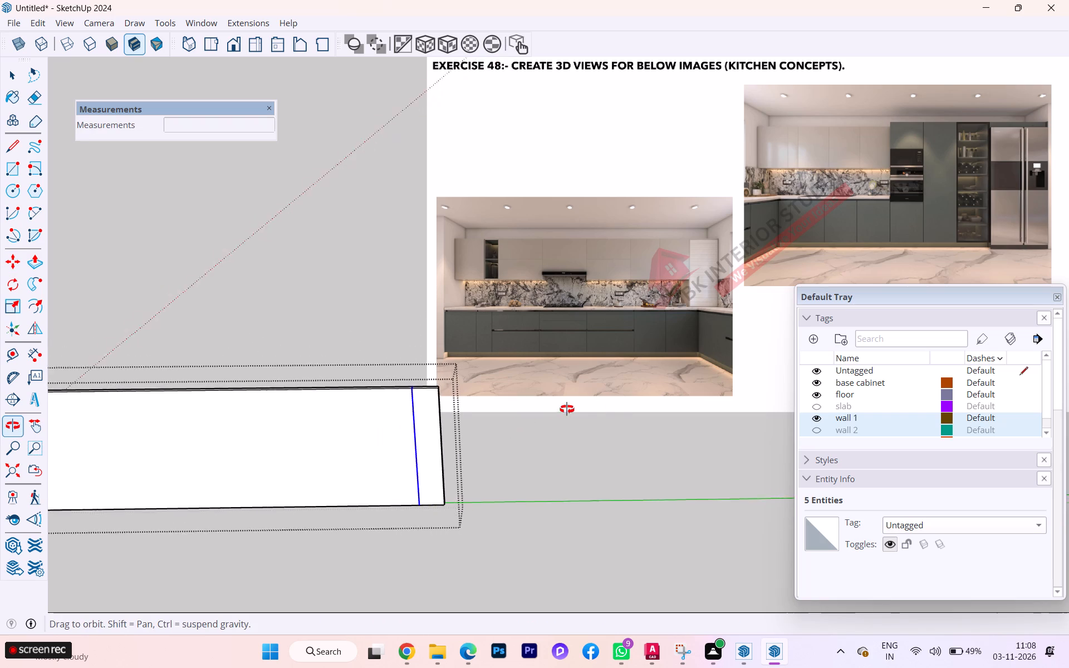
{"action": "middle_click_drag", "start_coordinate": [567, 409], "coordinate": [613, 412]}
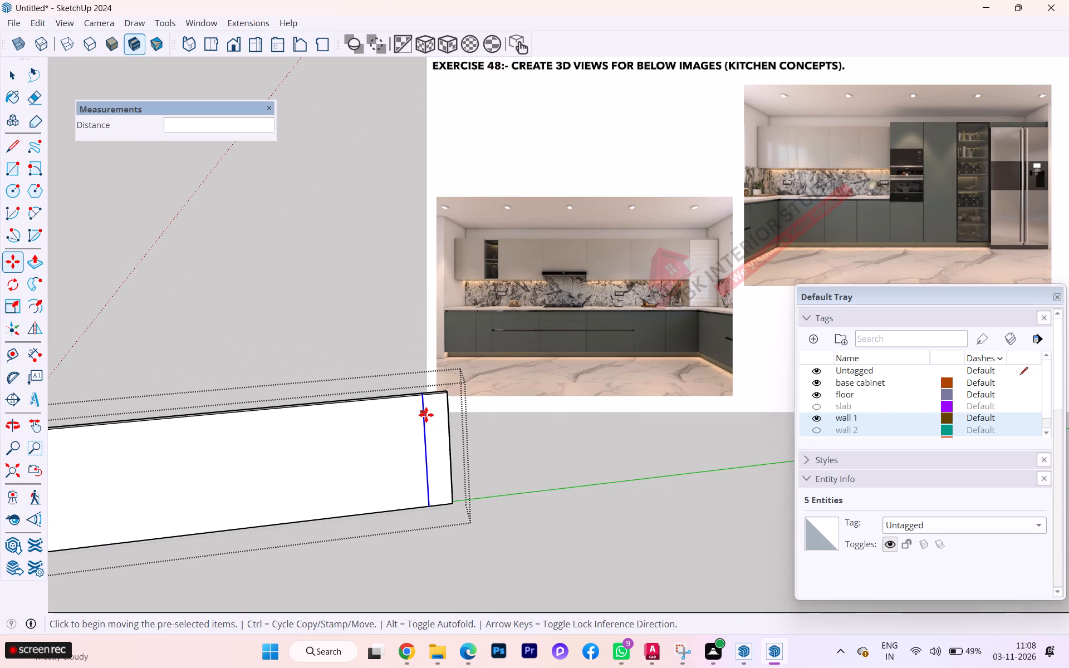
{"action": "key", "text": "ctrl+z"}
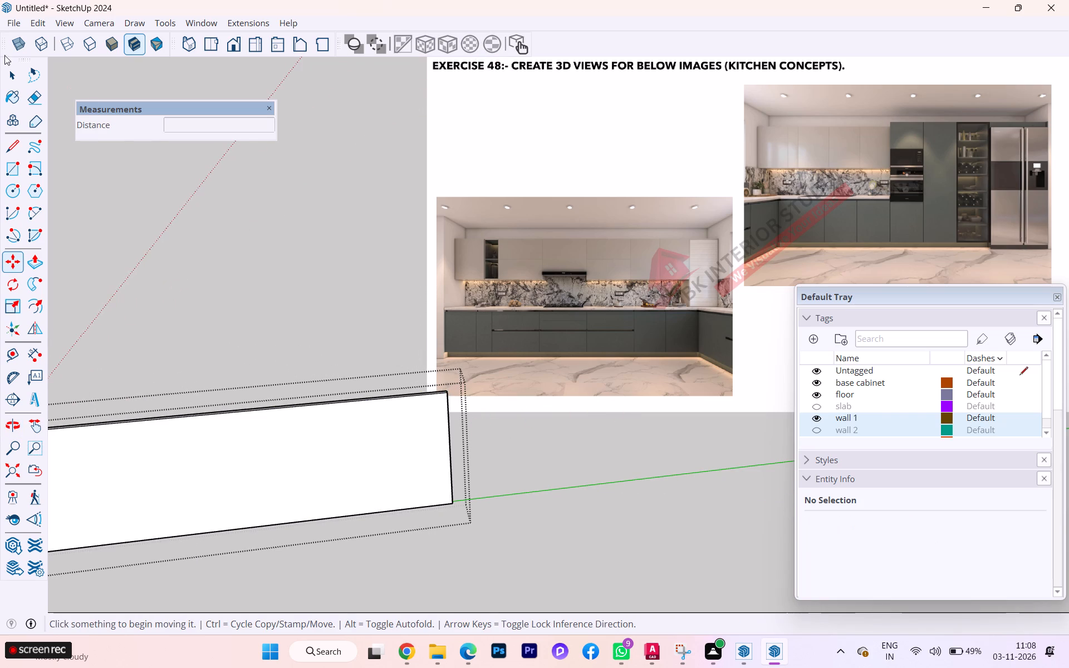
Copy the panel's end edges at the inner corner 16" inward along the panel as a dividing line.
{"action": "left_click", "coordinate": [4, 68]}
{"action": "left_click_drag", "start_coordinate": [426, 358], "coordinate": [499, 667]}
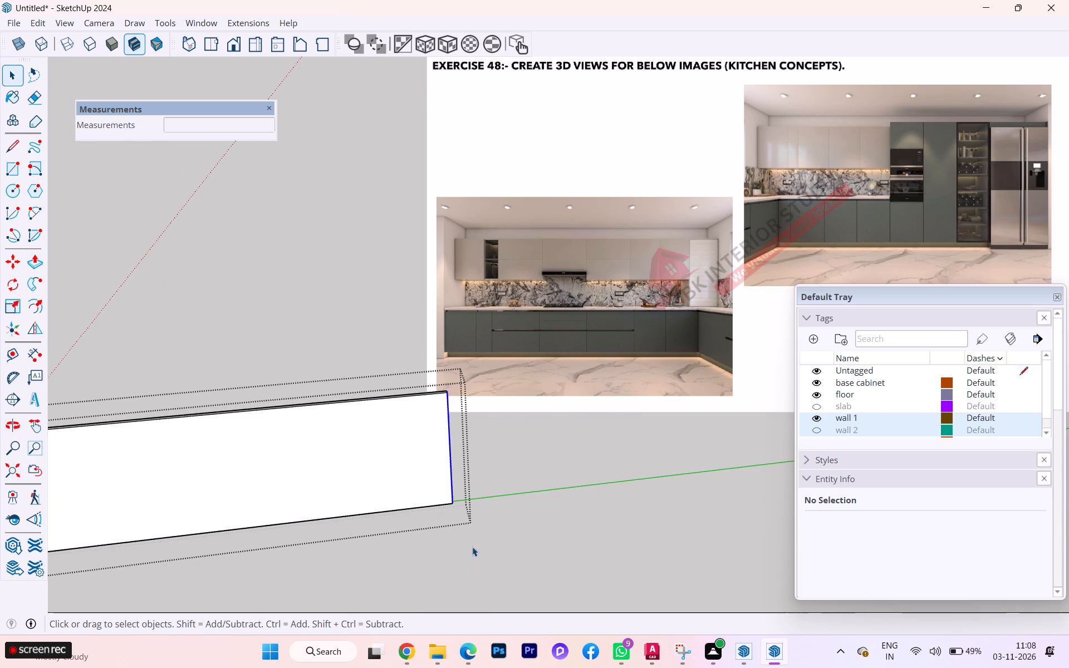
{"action": "key", "text": "m"}
{"action": "left_click", "coordinate": [447, 448]}
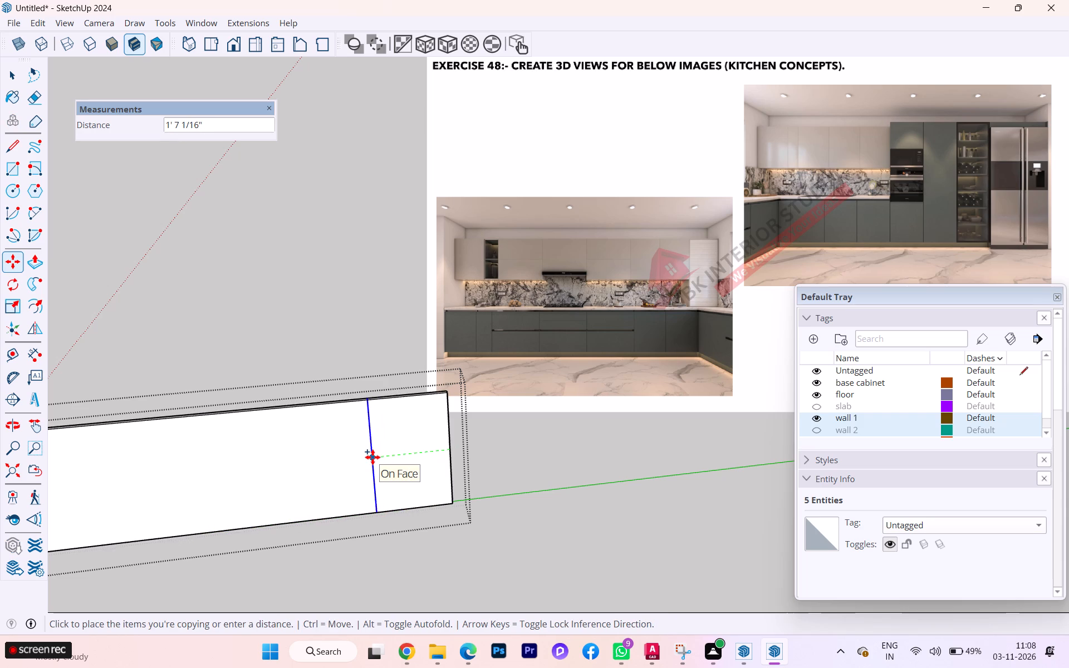
{"action": "type", "text": "16"}
{"action": "key", "text": "Return"}
Copy the dividing line 4 mm further along the panel, away from the inner corner, to outline a narrow gap.
{"action": "scroll", "coordinate": [389, 429], "scroll_direction": "up", "scroll_amount": 2}
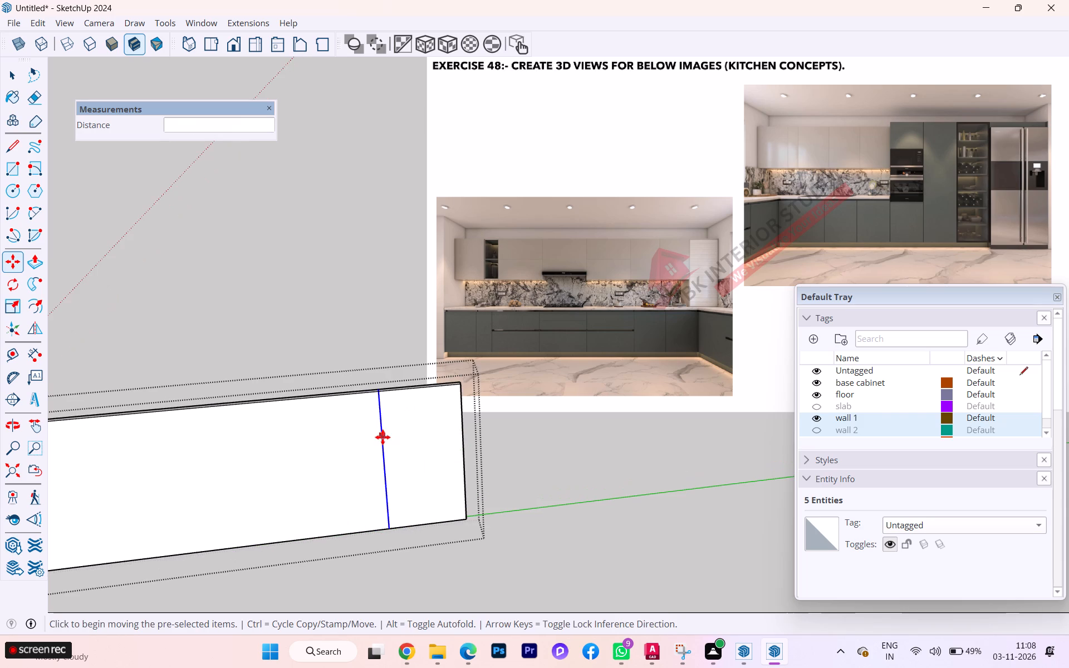
{"action": "left_click", "coordinate": [383, 437]}
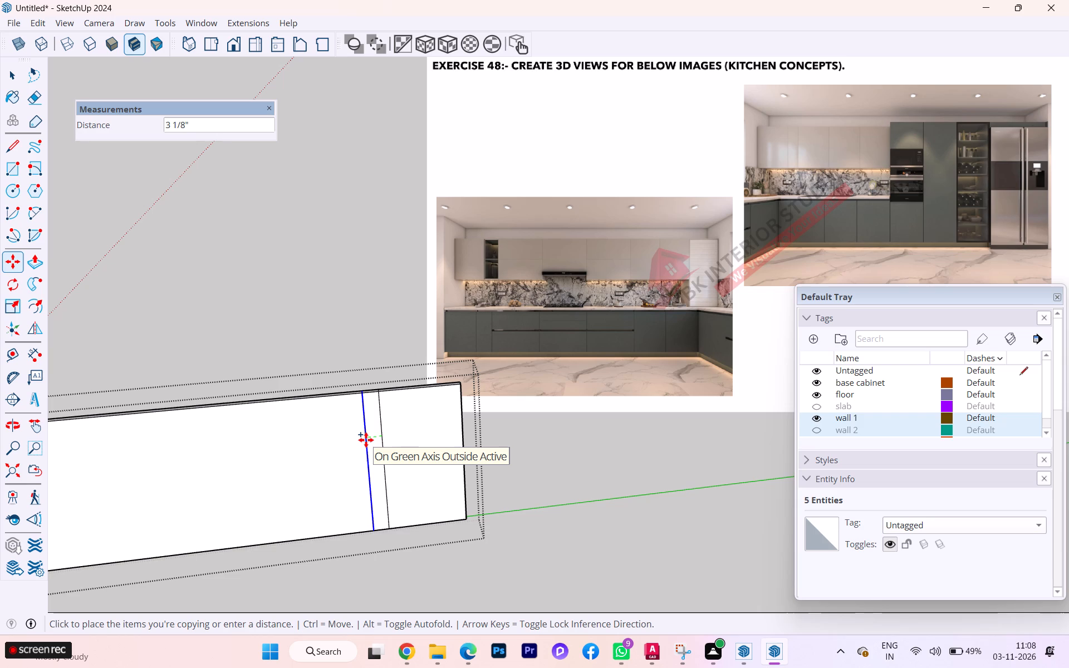
{"action": "key", "text": "4"}
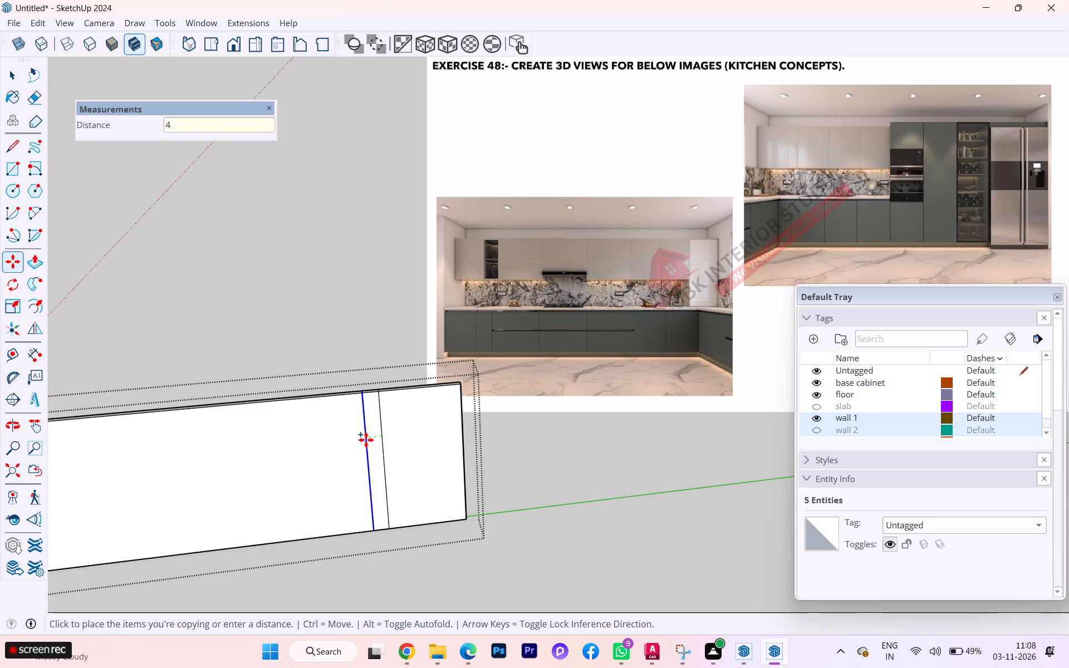
{"action": "type", "text": "mm"}
{"action": "key", "text": "Return"}
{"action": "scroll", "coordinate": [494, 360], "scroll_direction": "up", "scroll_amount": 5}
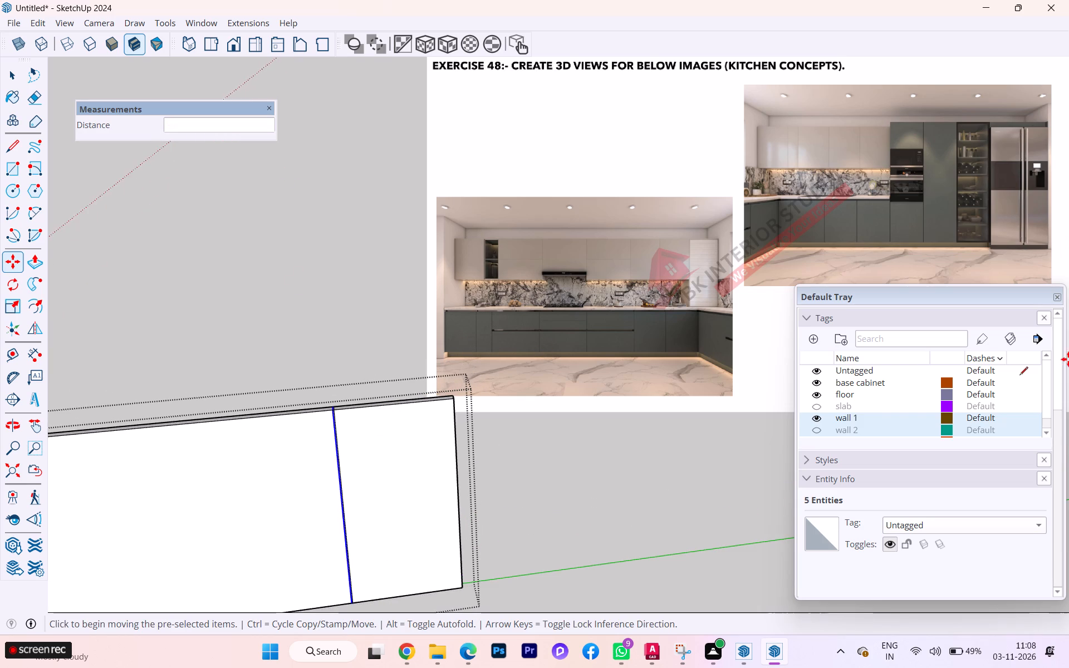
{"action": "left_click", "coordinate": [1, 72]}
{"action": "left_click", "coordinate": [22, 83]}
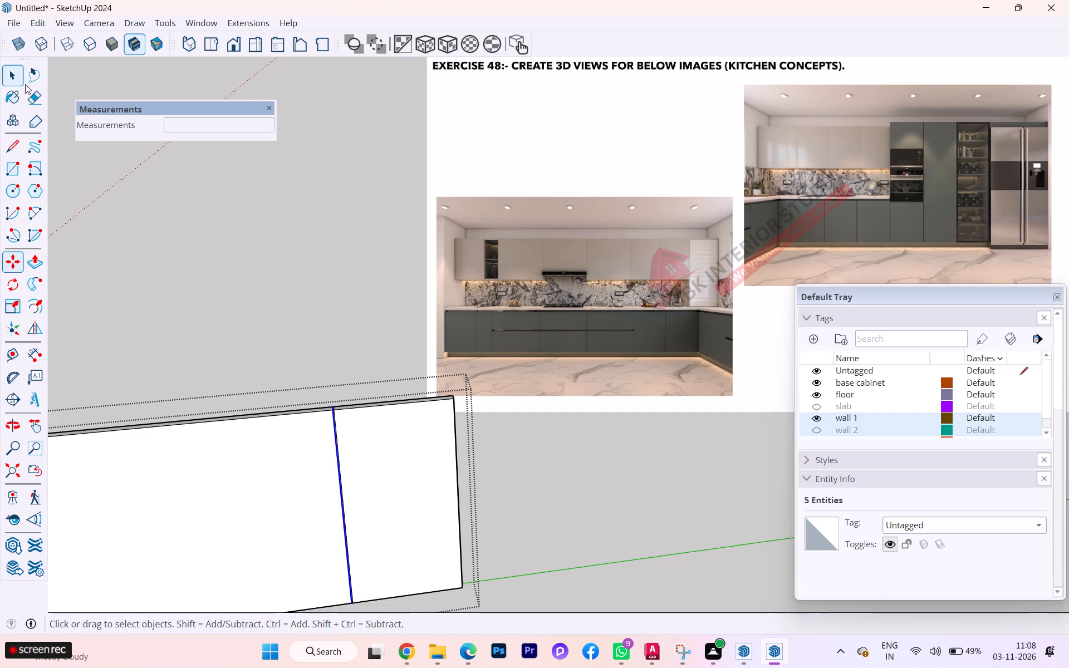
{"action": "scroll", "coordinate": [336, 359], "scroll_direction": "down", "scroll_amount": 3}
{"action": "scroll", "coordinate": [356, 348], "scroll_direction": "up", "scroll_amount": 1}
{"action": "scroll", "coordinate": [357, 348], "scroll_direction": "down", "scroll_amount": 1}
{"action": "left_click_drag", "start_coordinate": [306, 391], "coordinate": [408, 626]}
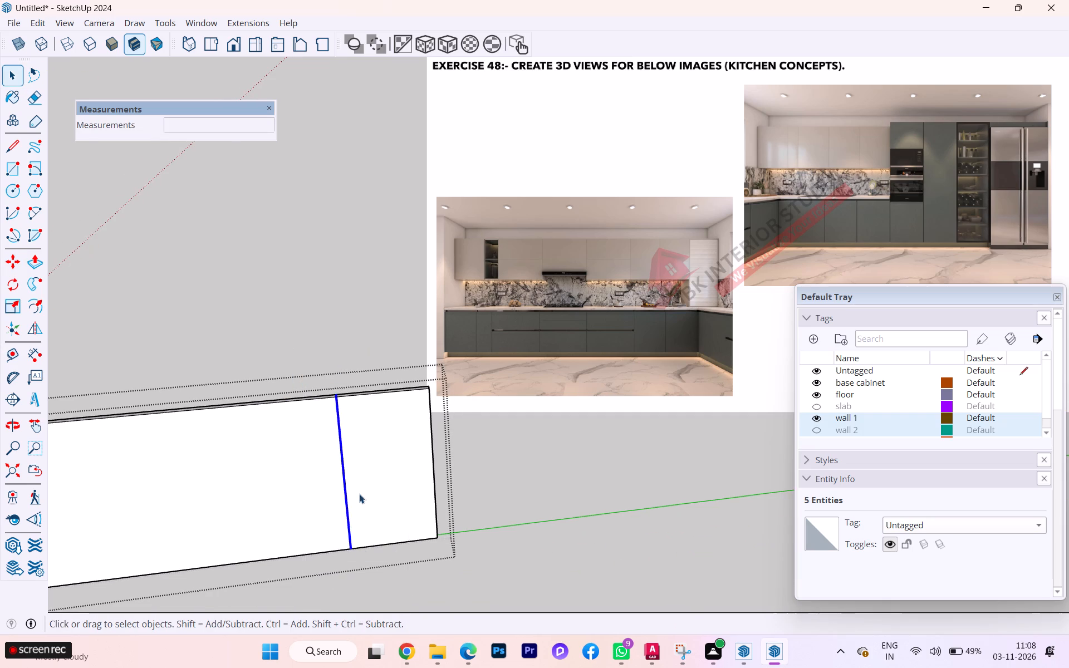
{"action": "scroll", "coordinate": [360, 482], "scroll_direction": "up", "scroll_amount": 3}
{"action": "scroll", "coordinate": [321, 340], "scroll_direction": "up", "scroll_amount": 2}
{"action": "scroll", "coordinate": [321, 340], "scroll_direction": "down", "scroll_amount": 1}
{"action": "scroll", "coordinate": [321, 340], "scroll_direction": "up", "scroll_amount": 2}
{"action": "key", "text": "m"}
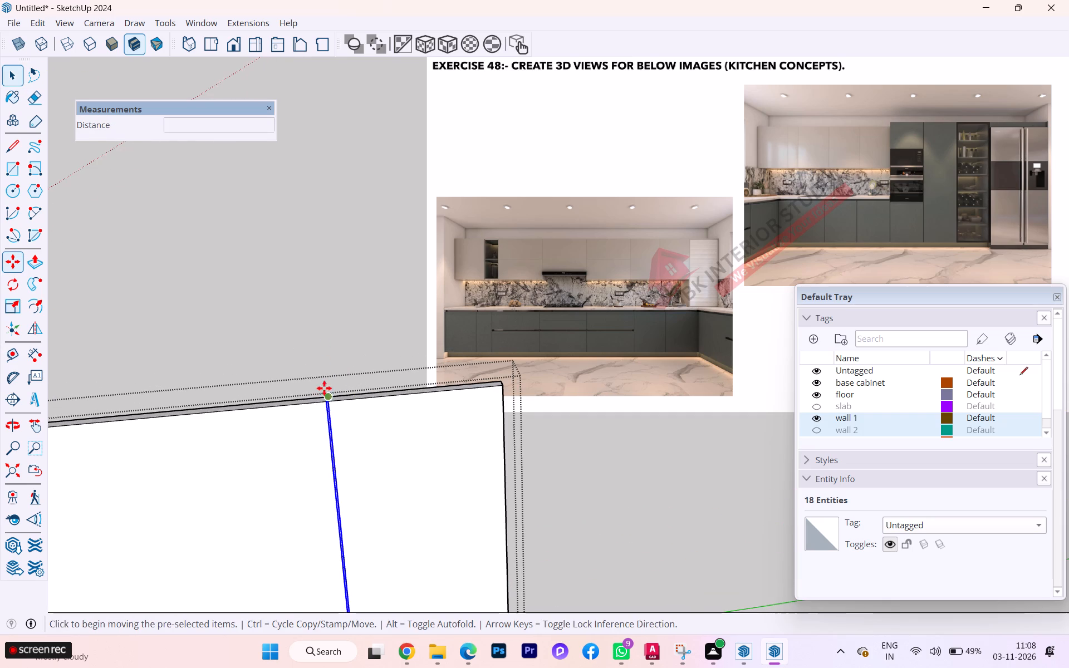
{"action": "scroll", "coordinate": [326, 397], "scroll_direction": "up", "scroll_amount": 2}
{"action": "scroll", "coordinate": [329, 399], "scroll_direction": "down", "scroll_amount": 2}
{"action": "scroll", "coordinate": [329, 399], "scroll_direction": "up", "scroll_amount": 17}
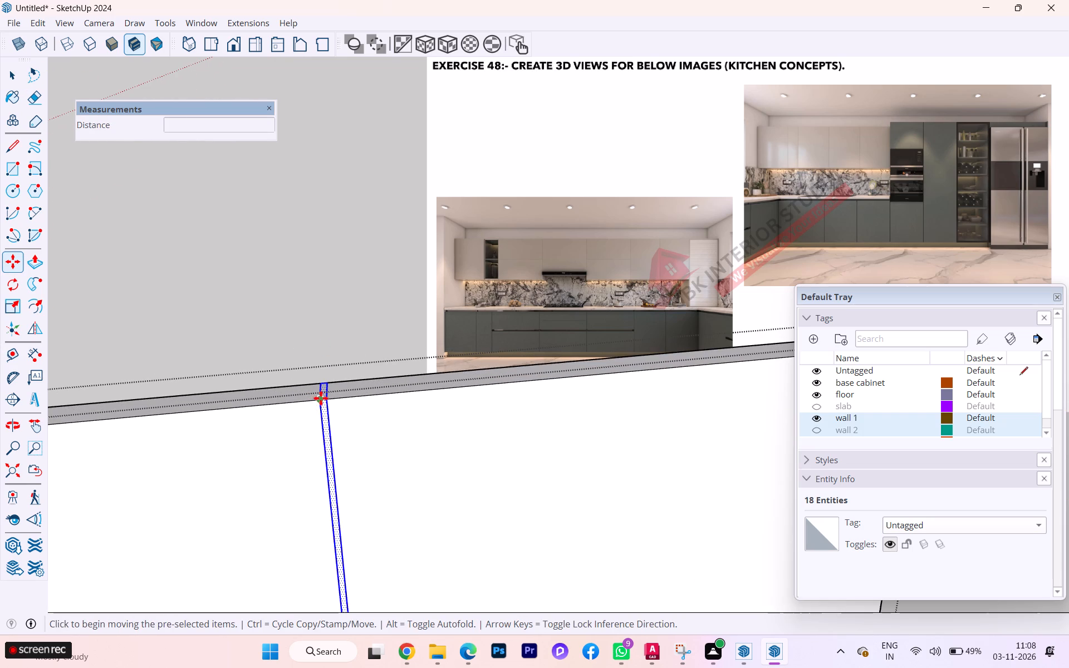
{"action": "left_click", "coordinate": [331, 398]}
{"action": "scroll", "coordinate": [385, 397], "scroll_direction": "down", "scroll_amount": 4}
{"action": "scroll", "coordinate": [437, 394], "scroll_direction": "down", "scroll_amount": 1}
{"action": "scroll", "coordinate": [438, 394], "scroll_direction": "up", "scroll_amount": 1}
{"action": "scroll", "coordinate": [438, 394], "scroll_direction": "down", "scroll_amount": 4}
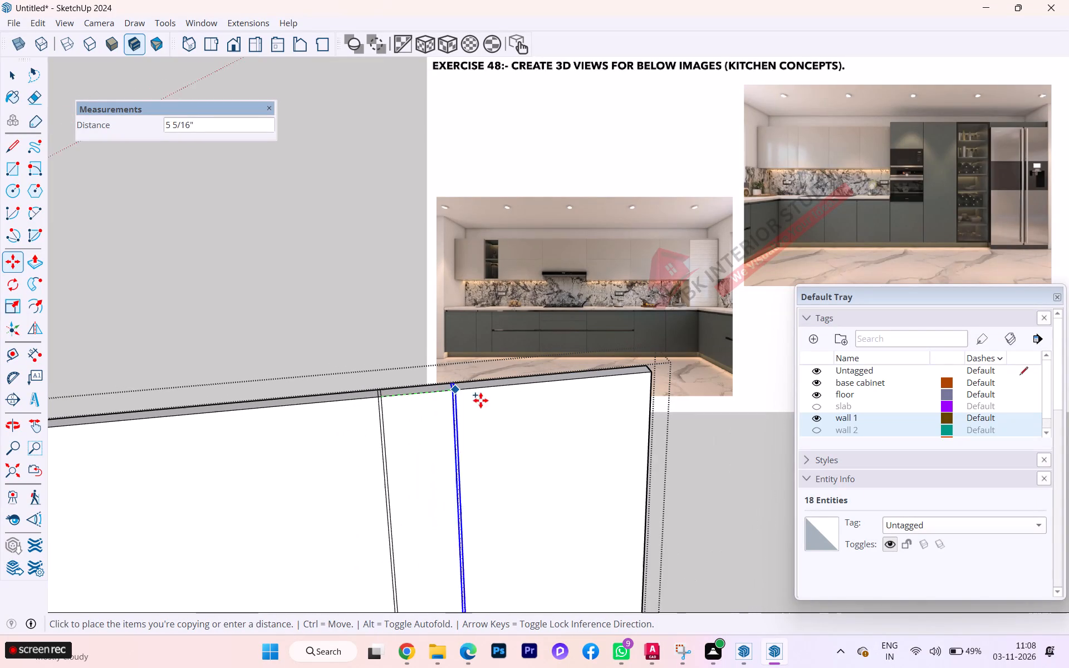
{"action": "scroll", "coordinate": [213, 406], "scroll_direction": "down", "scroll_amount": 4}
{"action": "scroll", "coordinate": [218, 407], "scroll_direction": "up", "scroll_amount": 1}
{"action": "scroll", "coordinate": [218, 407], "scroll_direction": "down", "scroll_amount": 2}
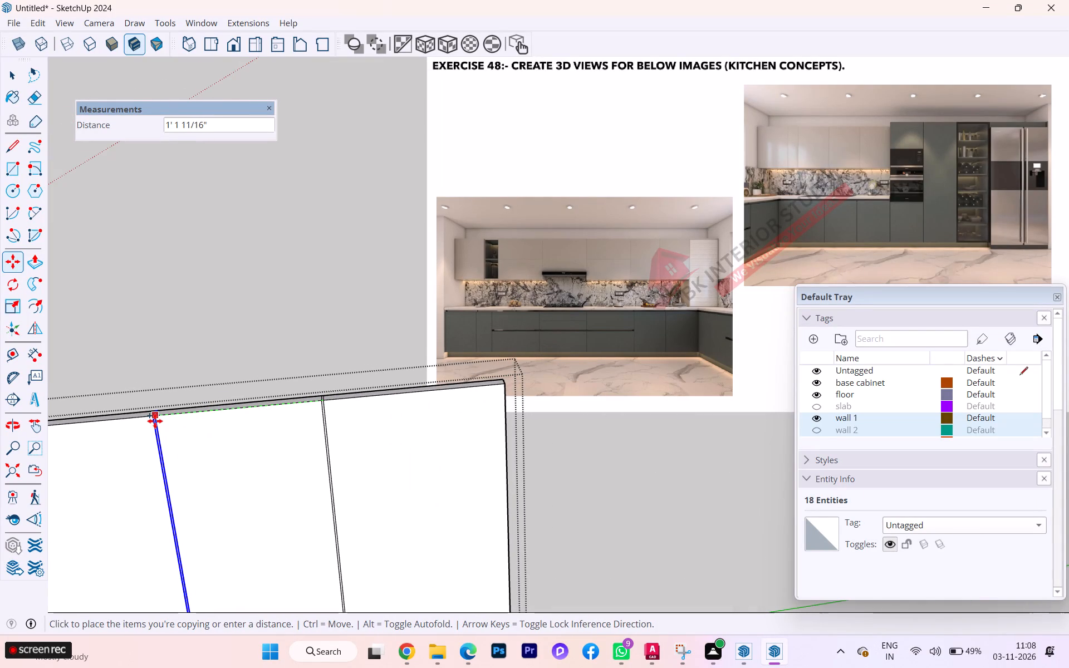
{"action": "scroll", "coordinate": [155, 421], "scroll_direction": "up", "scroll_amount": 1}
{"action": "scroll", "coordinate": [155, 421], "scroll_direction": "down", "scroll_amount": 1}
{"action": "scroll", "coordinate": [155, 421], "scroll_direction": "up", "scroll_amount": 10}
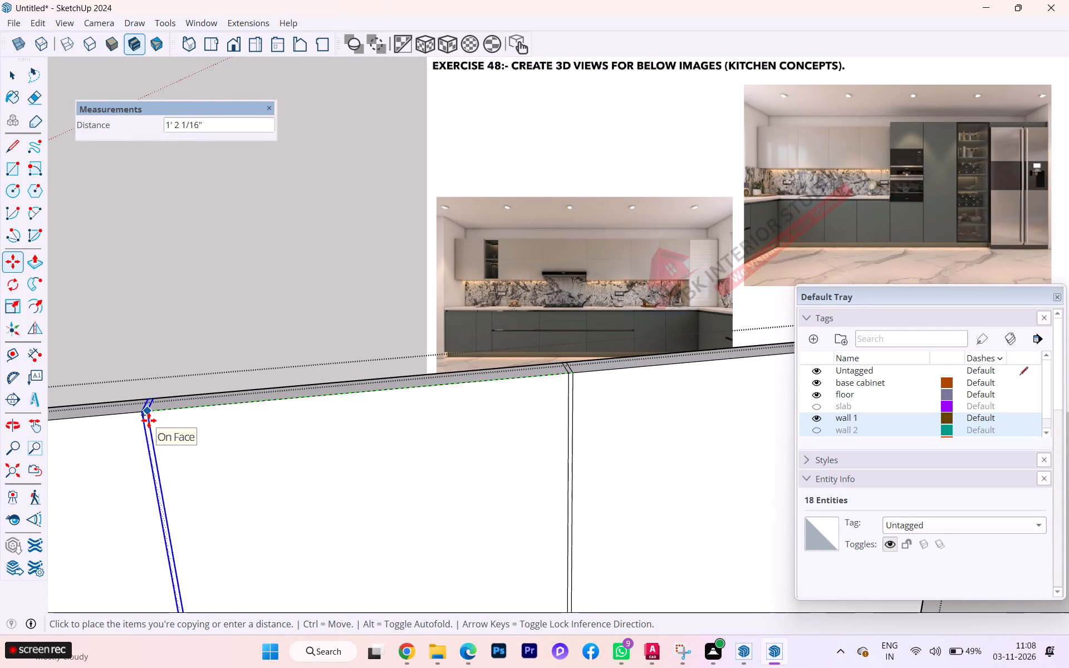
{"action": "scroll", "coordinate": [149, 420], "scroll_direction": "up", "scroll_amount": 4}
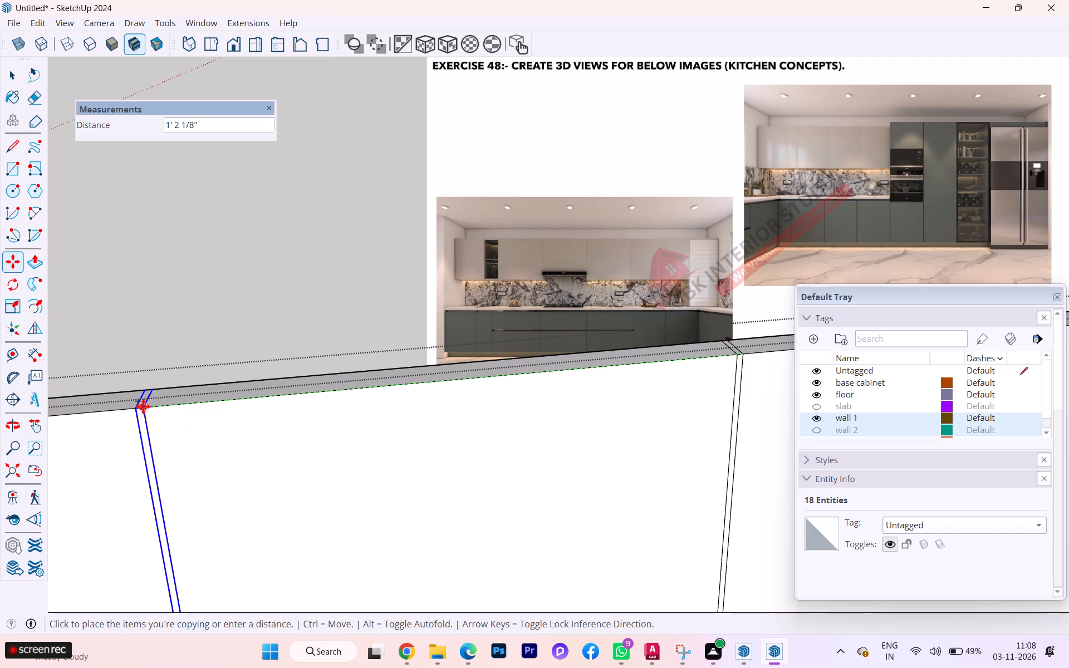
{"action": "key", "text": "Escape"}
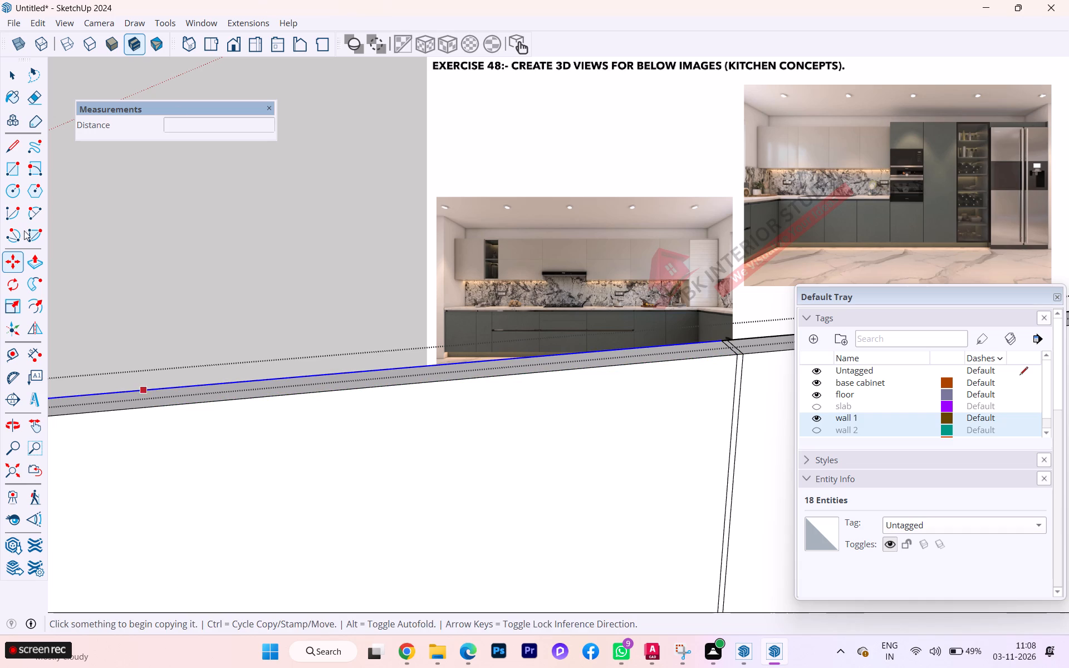
Place a vertical guide 16" from the gap line, away from the inner corner, with the Tape Measure.
{"action": "key", "text": "t"}
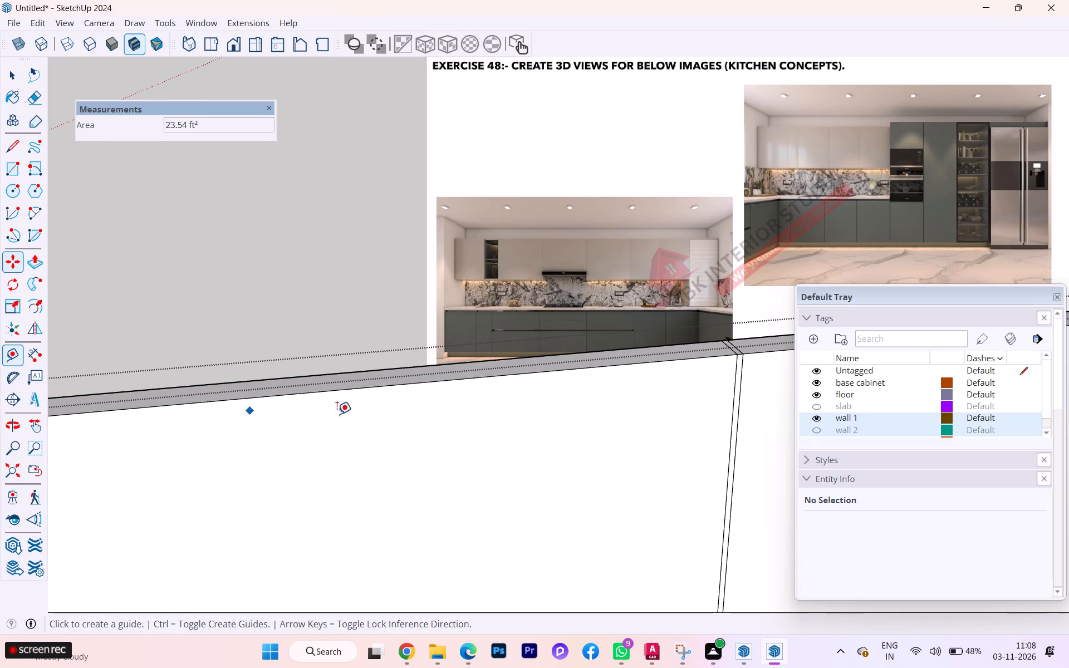
{"action": "left_click", "coordinate": [732, 390]}
{"action": "type", "text": "16"}
{"action": "key", "text": "Return"}
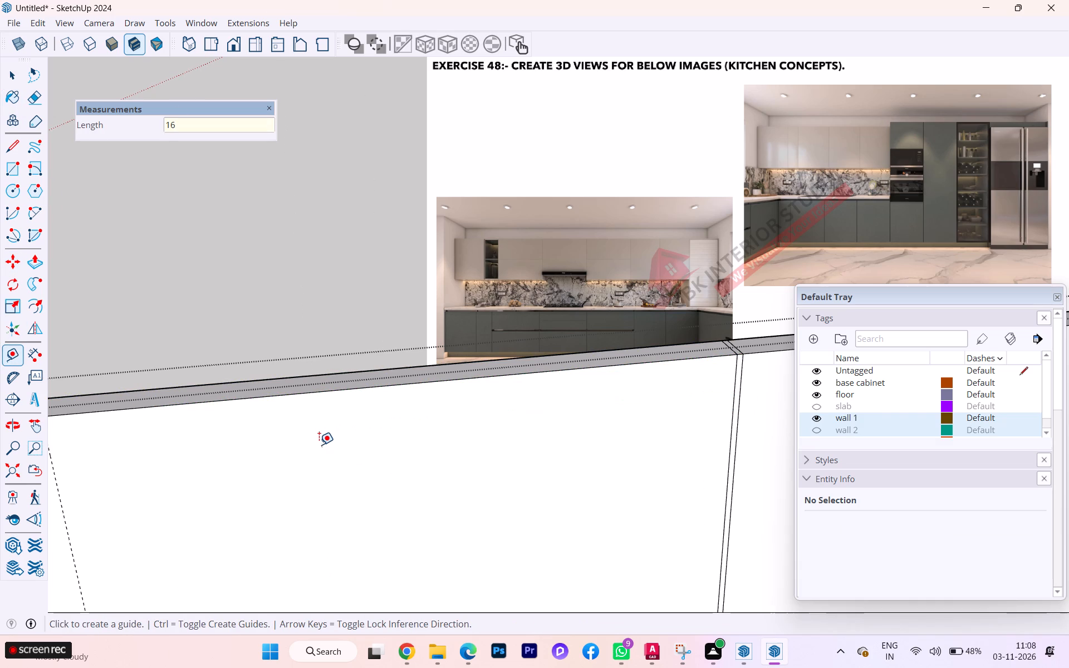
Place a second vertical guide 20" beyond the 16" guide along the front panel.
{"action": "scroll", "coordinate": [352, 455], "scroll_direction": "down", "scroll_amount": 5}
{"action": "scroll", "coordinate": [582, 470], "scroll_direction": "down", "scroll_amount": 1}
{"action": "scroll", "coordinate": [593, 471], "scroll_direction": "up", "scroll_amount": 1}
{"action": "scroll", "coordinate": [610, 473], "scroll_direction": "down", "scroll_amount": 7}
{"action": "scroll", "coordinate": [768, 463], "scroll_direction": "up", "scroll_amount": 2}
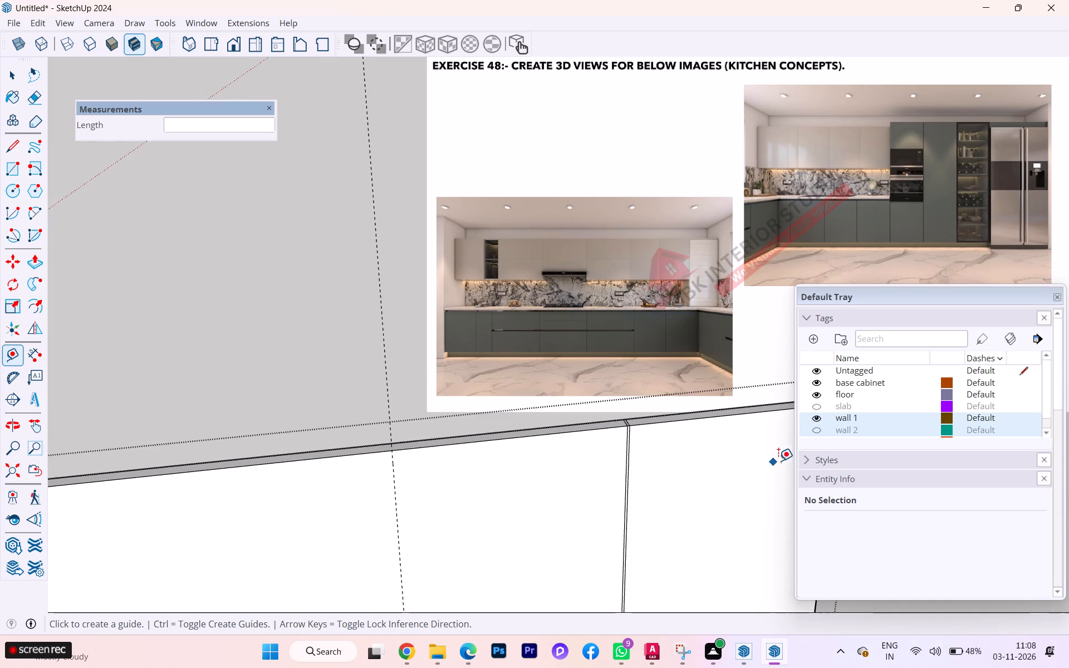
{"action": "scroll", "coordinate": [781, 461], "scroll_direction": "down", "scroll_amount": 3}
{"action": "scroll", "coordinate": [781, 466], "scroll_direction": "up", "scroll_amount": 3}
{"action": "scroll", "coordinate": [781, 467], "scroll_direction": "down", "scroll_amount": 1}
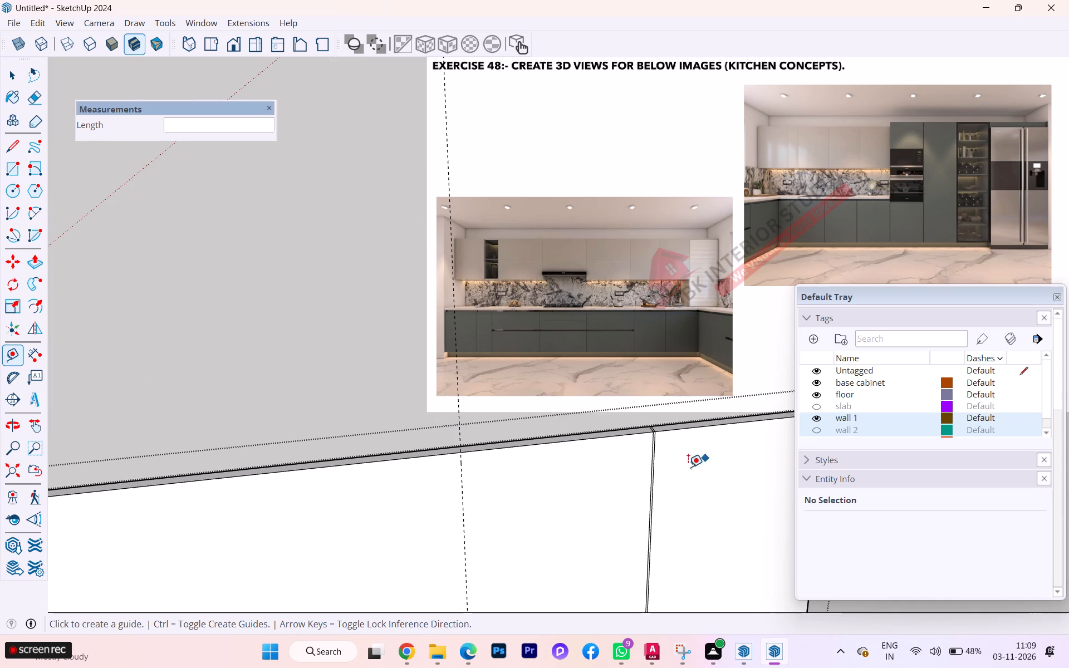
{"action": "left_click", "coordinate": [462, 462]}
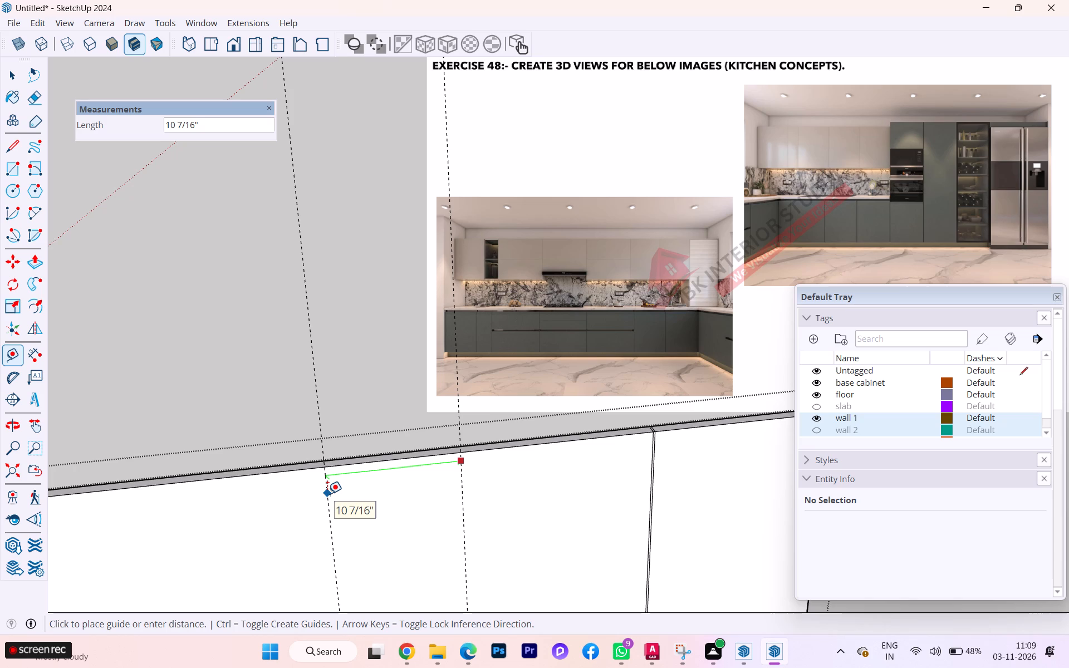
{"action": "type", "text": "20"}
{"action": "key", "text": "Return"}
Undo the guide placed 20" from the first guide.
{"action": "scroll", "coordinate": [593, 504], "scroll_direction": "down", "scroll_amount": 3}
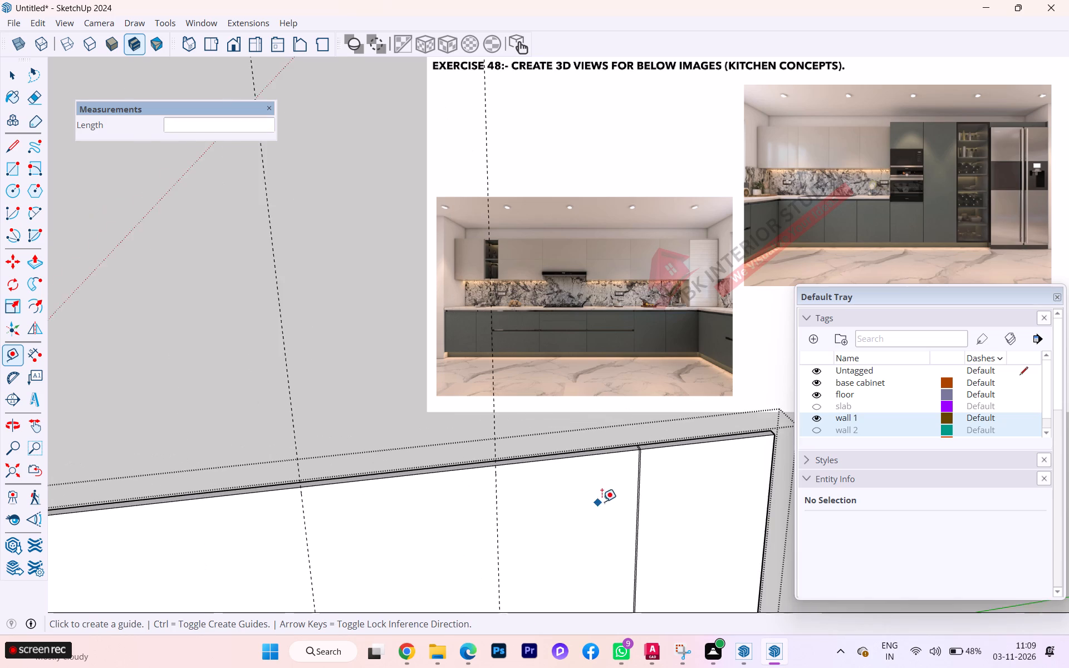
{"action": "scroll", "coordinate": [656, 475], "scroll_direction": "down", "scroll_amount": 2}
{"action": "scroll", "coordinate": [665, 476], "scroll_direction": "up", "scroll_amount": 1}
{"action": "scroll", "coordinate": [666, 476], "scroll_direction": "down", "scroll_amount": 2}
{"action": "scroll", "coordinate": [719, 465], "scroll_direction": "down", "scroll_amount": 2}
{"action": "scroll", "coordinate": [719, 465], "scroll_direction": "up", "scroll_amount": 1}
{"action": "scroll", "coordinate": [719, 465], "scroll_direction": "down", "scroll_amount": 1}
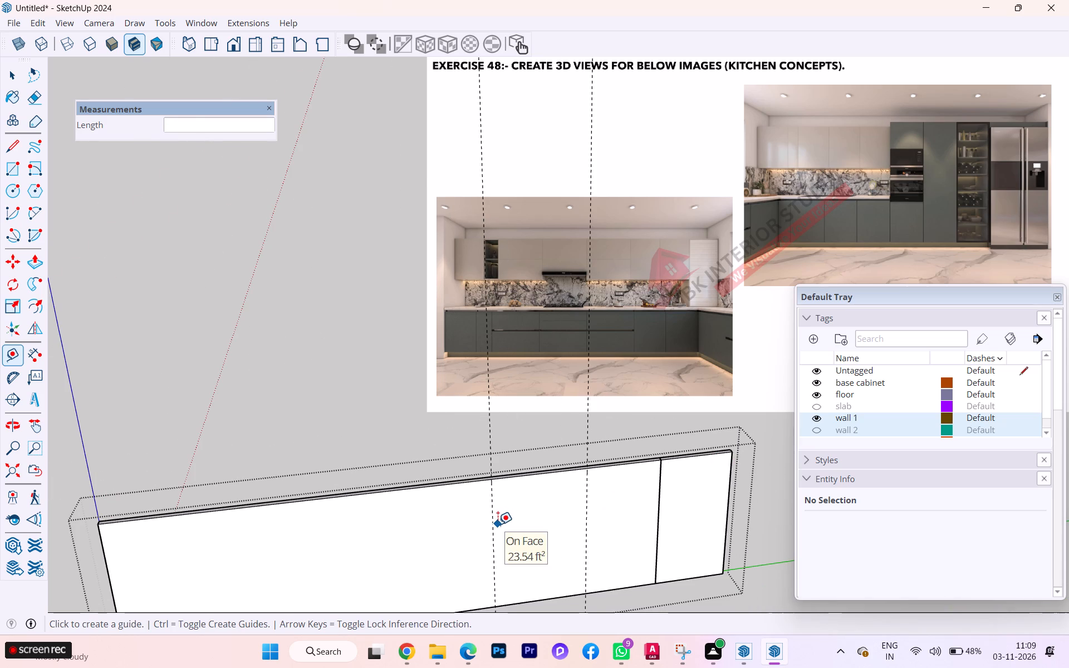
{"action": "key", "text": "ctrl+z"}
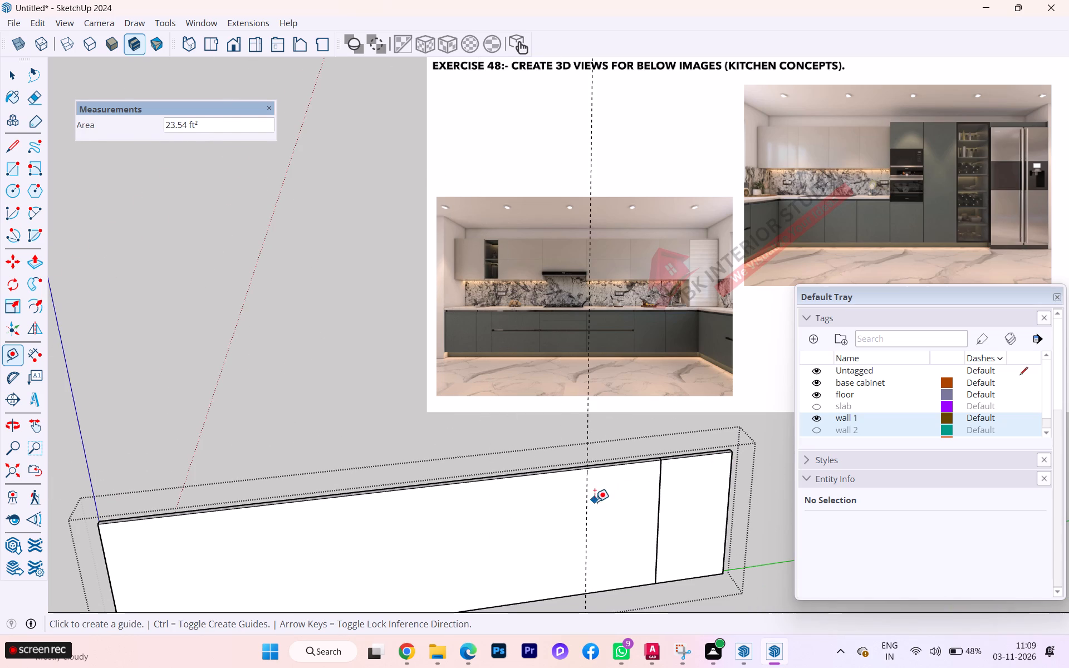
Place a vertical guide 4 mm beyond the 16" guide, away from the inner corner.
{"action": "left_click", "coordinate": [583, 502]}
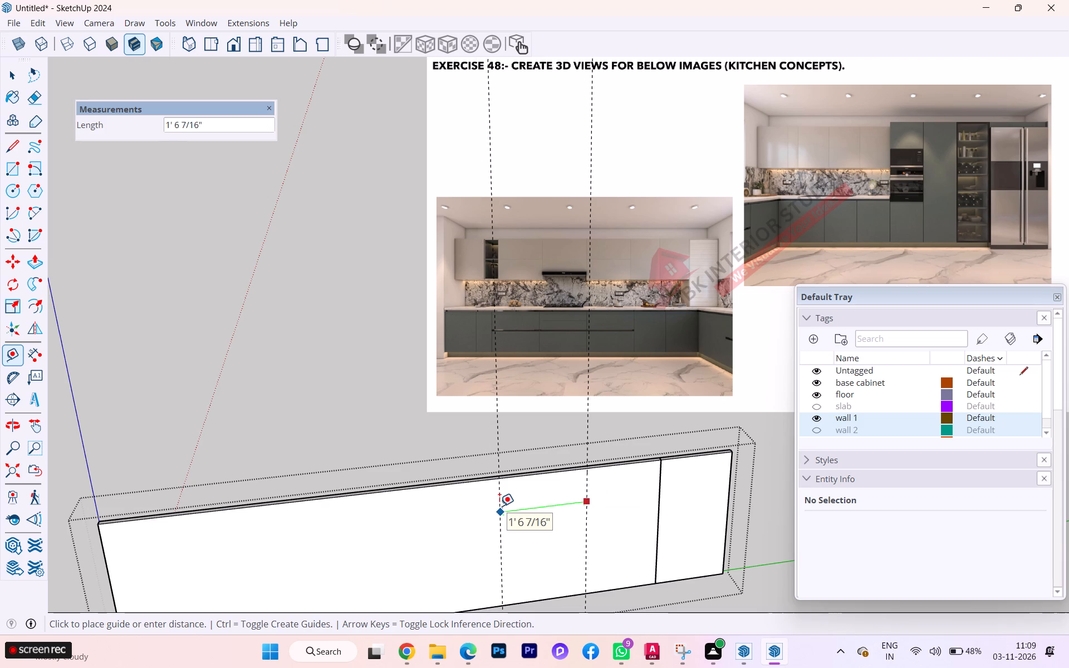
{"action": "key", "text": "4"}
{"action": "type", "text": "mm"}
{"action": "key", "text": "Return"}
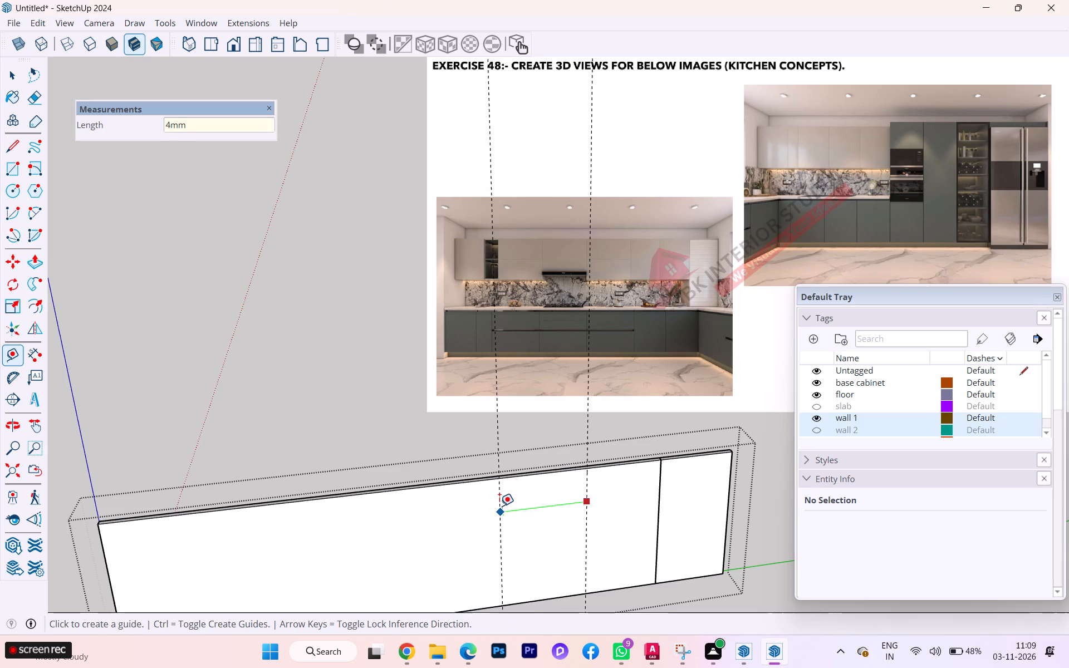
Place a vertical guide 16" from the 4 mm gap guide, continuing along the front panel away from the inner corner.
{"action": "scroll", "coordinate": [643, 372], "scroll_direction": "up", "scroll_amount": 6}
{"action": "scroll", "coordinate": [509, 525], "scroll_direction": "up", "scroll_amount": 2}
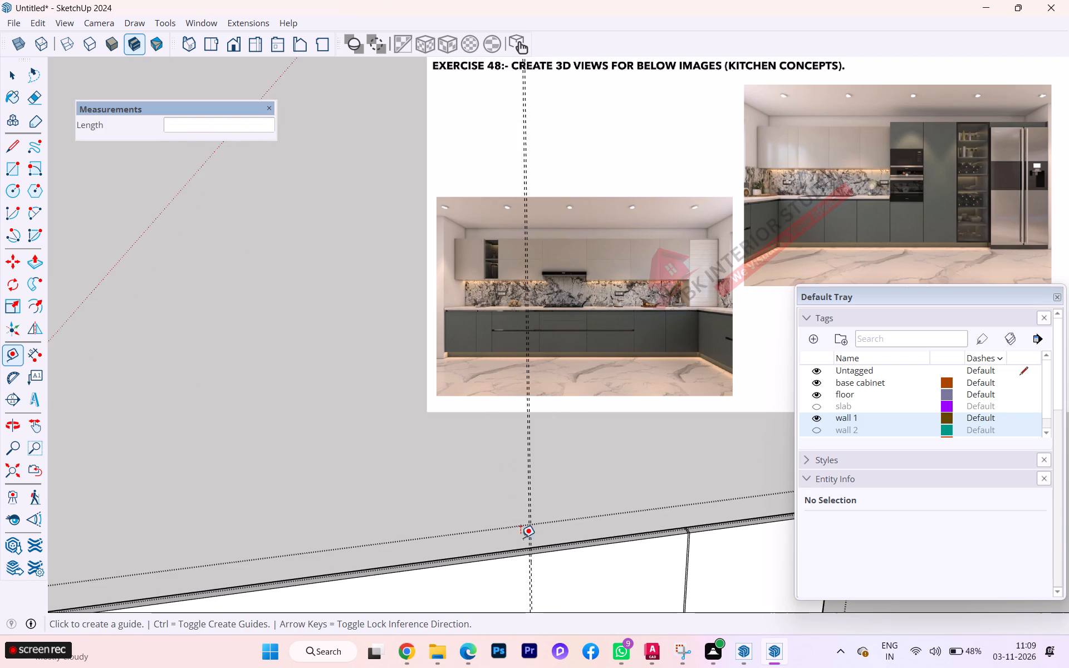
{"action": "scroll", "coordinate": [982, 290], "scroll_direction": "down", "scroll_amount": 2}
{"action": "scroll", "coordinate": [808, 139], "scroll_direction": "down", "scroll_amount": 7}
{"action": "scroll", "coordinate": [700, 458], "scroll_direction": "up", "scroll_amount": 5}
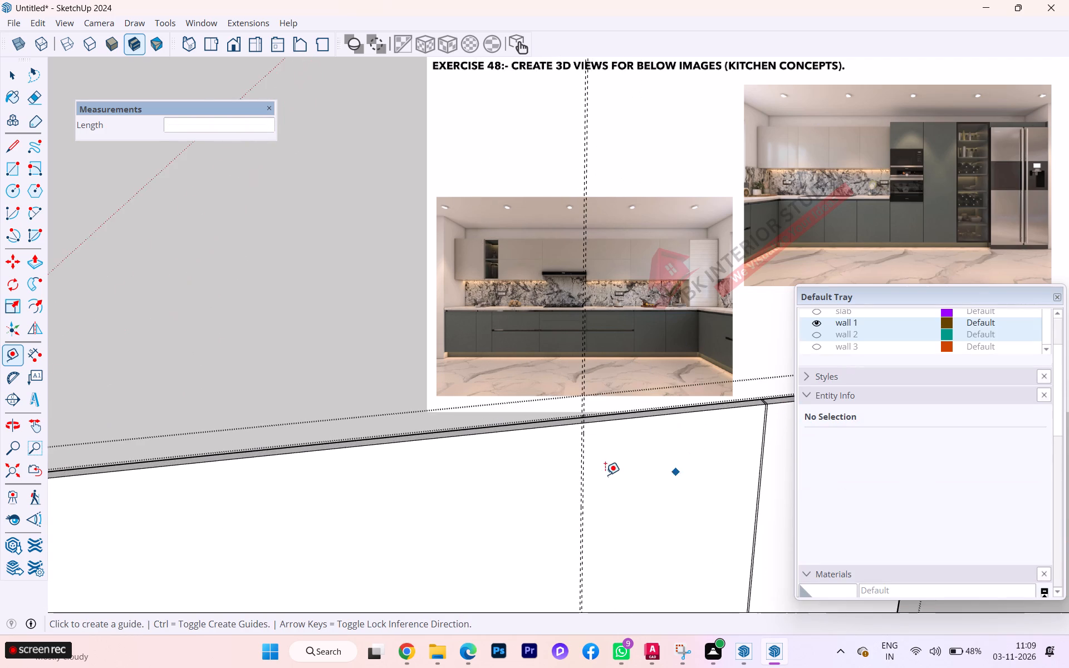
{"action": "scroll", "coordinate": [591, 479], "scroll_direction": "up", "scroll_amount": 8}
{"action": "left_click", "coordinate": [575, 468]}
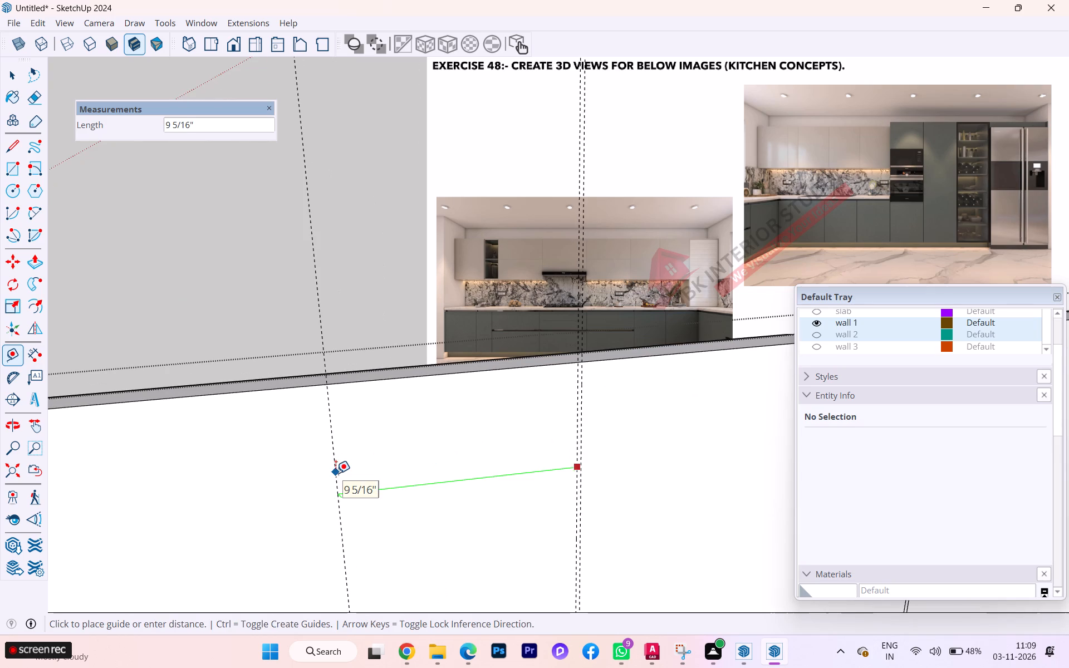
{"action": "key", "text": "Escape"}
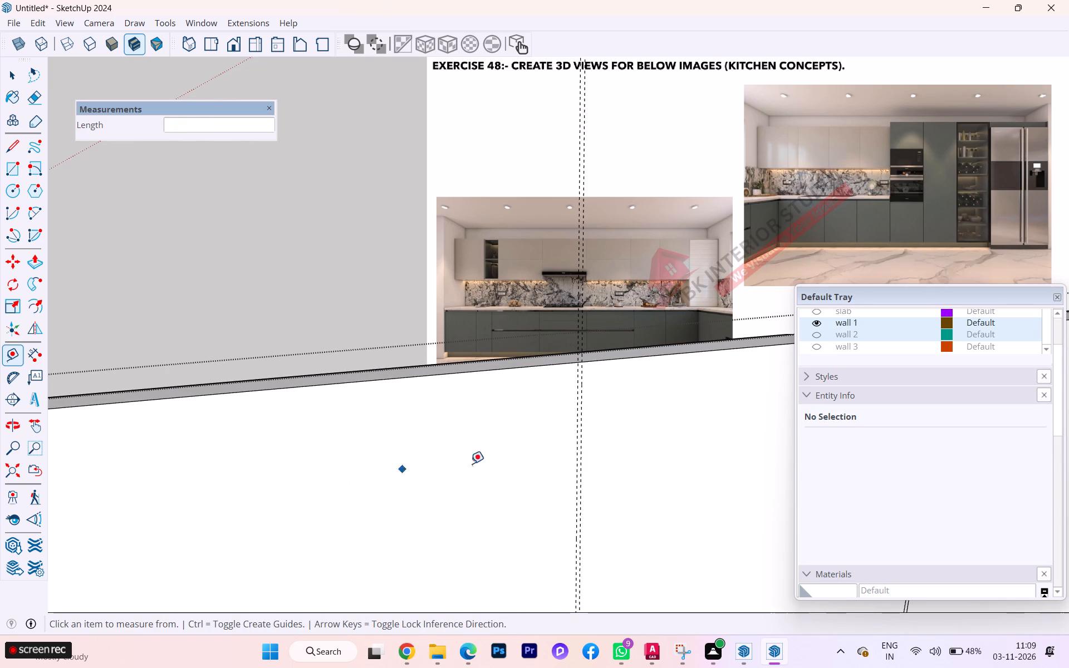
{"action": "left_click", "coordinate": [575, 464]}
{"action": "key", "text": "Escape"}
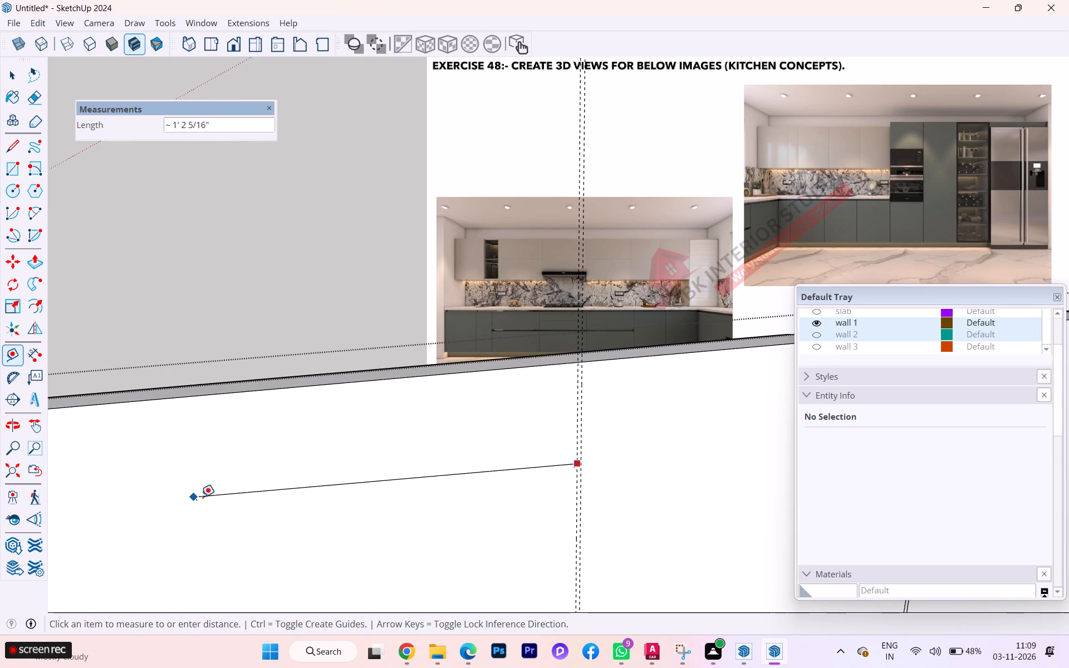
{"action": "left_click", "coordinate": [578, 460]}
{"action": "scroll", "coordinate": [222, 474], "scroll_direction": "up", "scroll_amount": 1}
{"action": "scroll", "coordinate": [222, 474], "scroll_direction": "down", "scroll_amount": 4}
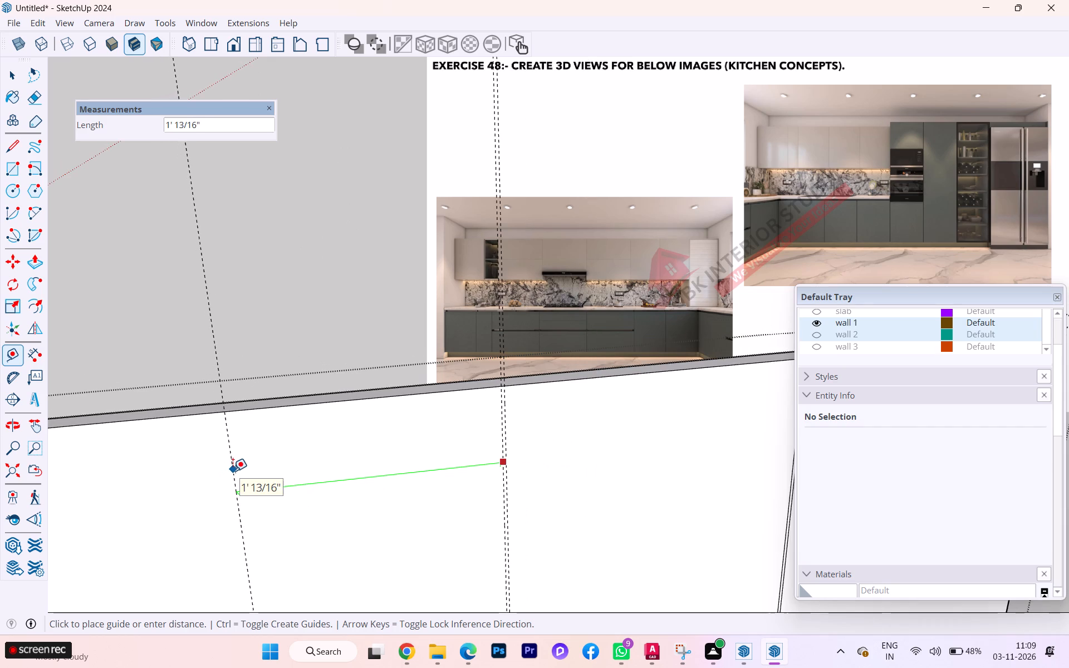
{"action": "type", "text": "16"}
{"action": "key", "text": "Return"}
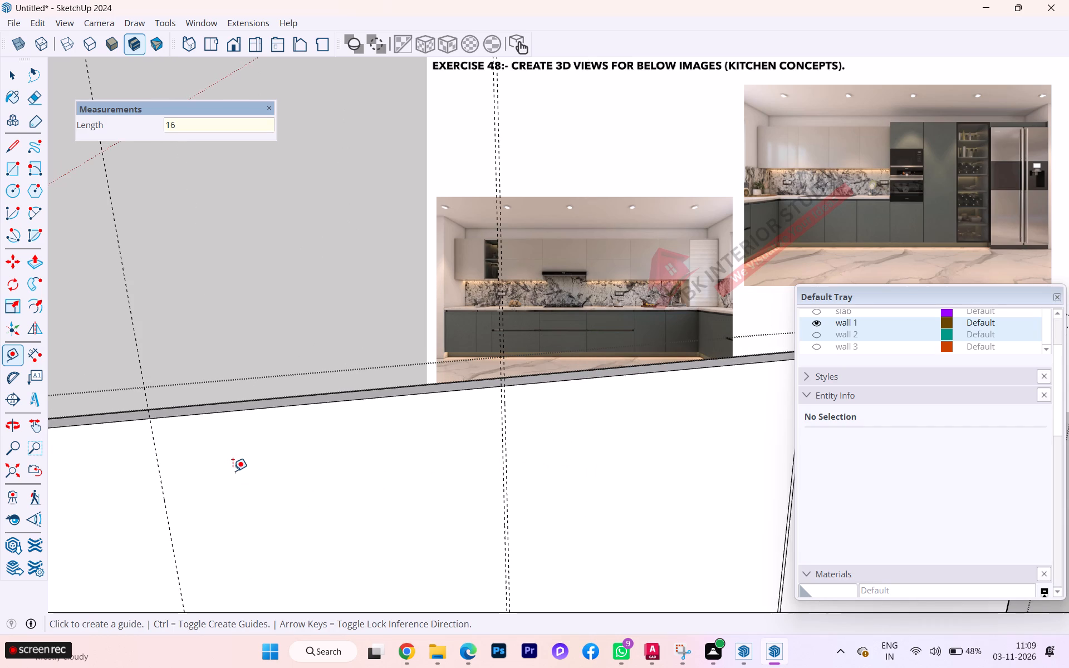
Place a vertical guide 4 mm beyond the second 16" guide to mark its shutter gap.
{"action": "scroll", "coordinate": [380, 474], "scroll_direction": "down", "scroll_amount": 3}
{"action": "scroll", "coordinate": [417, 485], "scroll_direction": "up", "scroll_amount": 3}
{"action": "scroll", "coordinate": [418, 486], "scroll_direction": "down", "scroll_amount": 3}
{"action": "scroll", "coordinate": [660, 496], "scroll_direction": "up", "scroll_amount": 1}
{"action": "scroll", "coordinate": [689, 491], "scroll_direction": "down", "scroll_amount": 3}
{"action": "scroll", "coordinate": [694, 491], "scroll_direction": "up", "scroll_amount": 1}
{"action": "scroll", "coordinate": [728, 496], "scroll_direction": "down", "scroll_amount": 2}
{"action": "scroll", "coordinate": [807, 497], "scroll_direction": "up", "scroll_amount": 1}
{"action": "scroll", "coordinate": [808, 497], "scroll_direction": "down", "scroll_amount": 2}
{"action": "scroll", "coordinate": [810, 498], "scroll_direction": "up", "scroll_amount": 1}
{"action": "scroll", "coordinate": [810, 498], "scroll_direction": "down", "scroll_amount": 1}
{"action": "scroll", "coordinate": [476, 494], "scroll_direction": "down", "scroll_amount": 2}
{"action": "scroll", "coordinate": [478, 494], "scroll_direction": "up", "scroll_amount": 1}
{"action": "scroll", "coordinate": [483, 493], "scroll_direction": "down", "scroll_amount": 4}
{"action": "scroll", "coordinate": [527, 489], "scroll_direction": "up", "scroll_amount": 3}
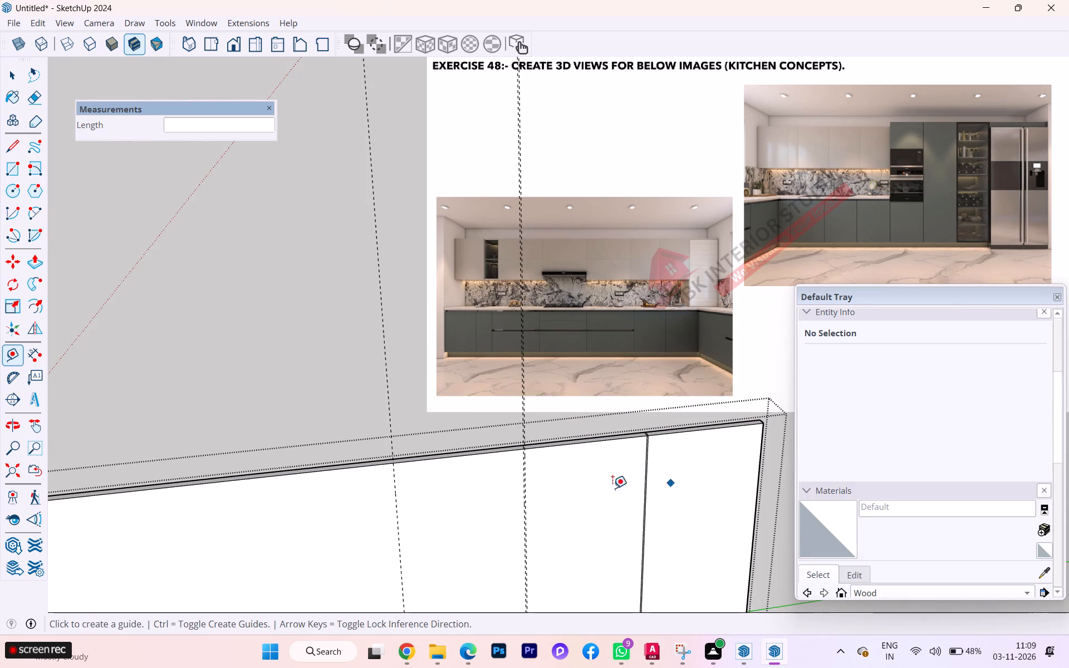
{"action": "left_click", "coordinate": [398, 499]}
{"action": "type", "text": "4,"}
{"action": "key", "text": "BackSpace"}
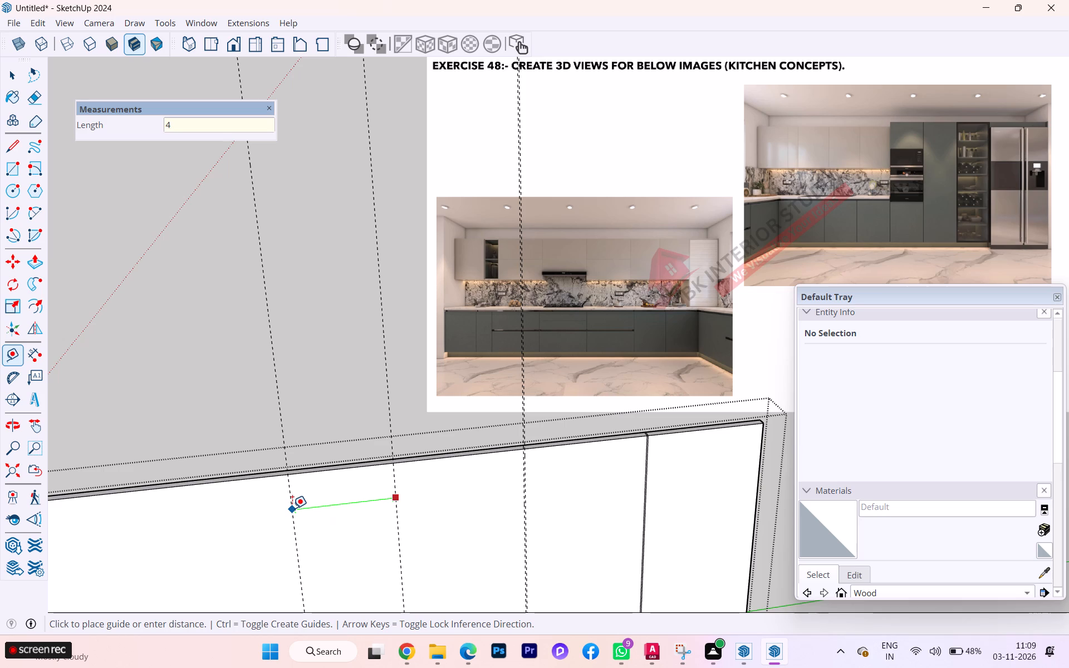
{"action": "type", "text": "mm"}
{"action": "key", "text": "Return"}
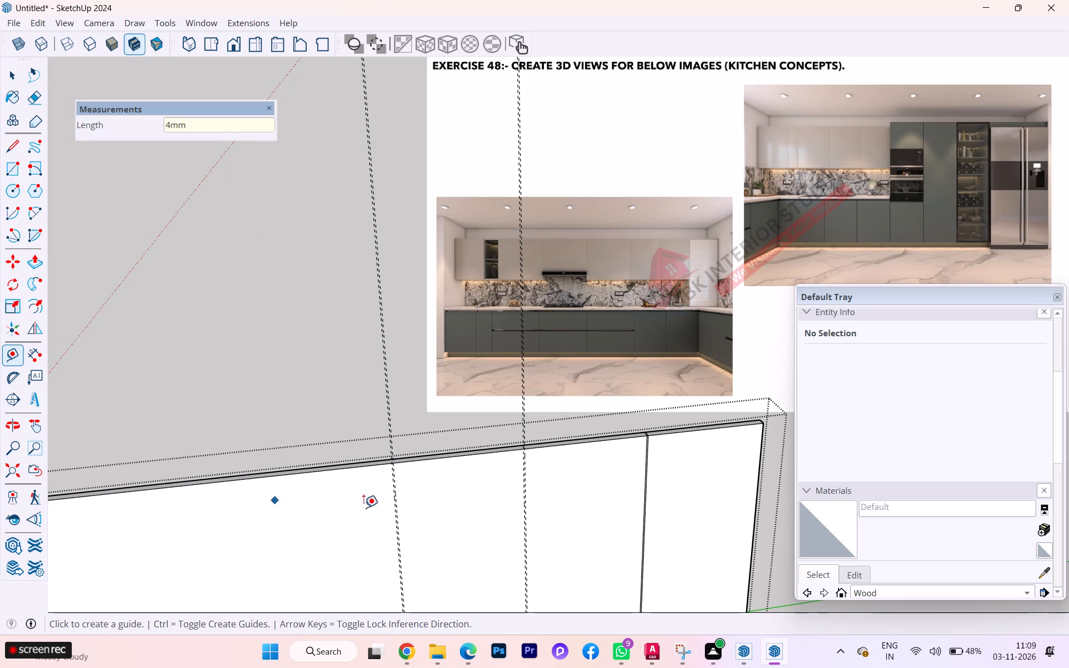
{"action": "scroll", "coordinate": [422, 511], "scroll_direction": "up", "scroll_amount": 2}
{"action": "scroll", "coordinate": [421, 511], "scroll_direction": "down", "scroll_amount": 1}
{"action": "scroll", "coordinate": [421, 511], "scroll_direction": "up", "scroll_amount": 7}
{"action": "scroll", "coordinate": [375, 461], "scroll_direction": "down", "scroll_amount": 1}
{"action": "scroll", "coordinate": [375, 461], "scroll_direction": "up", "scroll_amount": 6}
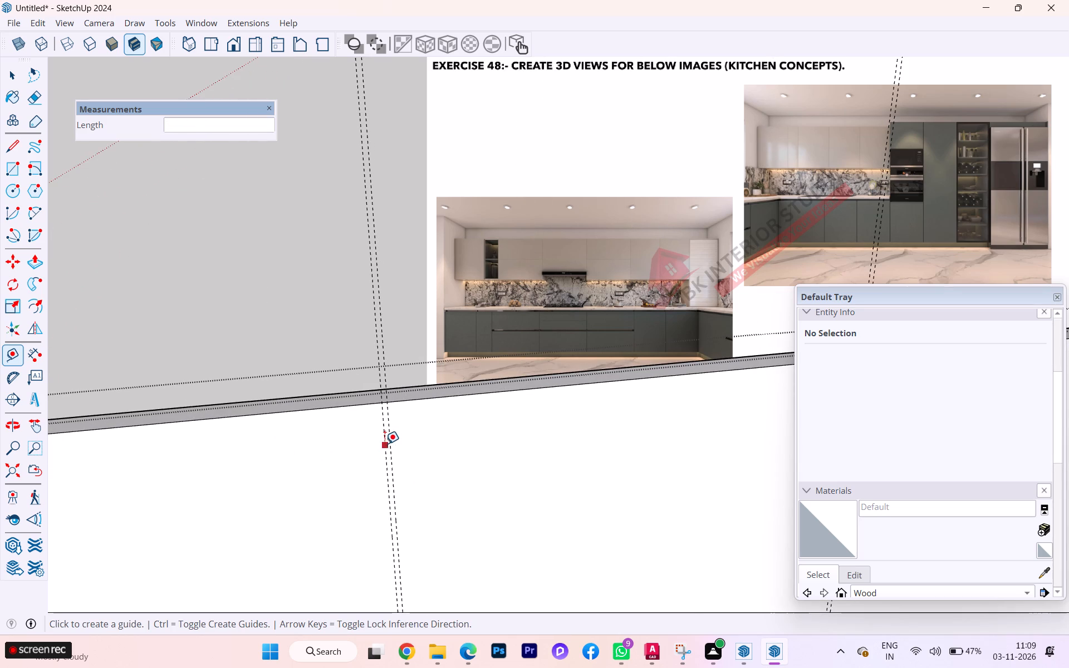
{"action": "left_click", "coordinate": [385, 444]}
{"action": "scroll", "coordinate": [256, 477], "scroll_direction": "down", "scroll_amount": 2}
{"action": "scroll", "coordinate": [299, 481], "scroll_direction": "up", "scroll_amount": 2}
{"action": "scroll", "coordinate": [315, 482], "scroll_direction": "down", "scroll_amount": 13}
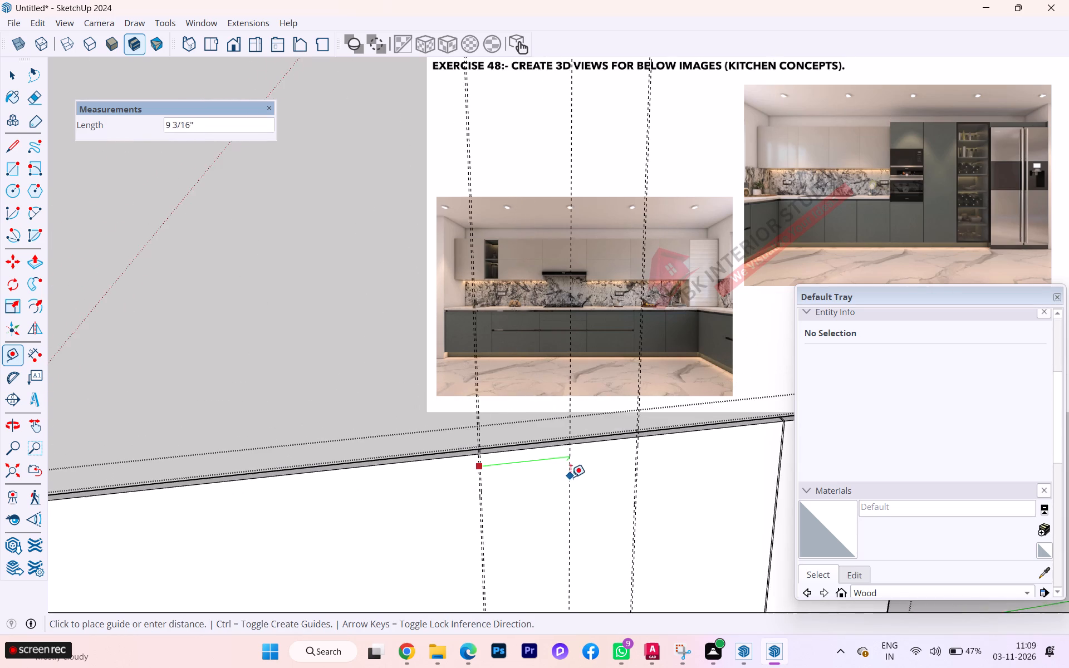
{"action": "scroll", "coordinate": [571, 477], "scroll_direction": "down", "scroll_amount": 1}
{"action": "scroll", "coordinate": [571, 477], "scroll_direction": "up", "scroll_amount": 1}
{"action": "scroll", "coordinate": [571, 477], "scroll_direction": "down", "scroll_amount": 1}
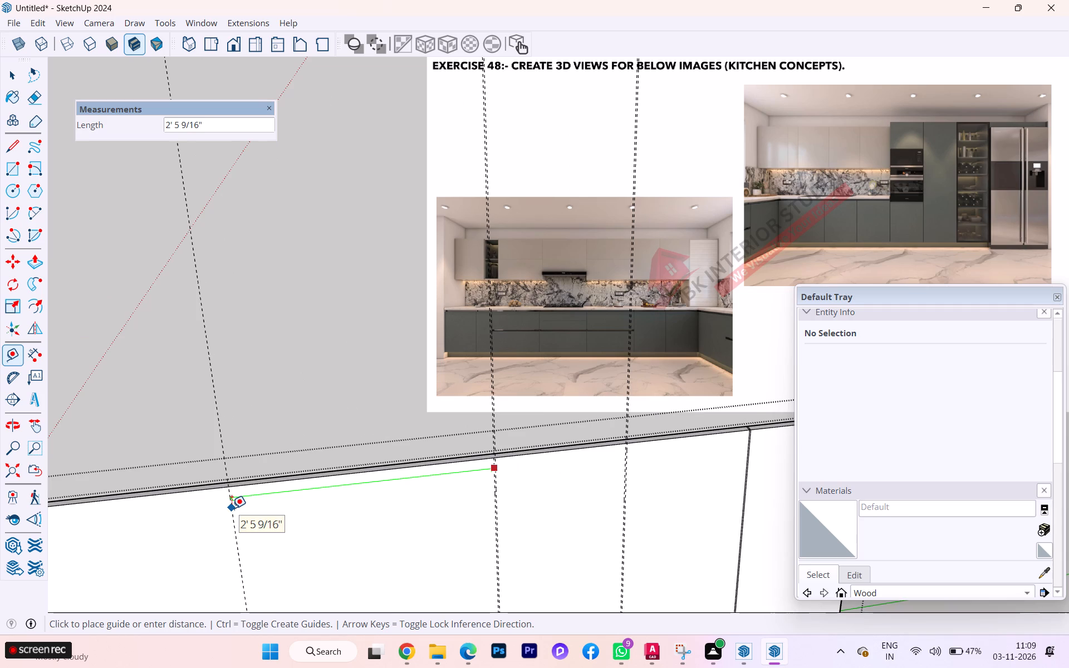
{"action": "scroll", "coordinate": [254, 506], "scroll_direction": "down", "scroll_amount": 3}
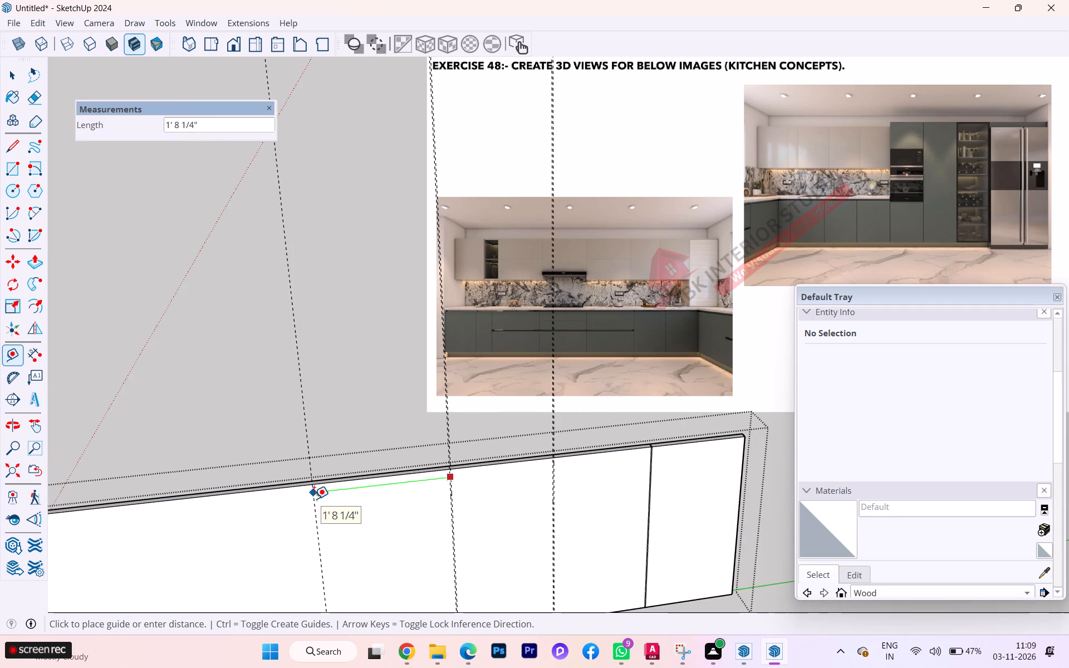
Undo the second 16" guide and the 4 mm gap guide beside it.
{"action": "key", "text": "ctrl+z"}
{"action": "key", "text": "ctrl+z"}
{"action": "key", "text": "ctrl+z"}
Place a vertical guide 22" from the first 4 mm gap guide, away from the inner corner.
{"action": "scroll", "coordinate": [578, 496], "scroll_direction": "up", "scroll_amount": 3}
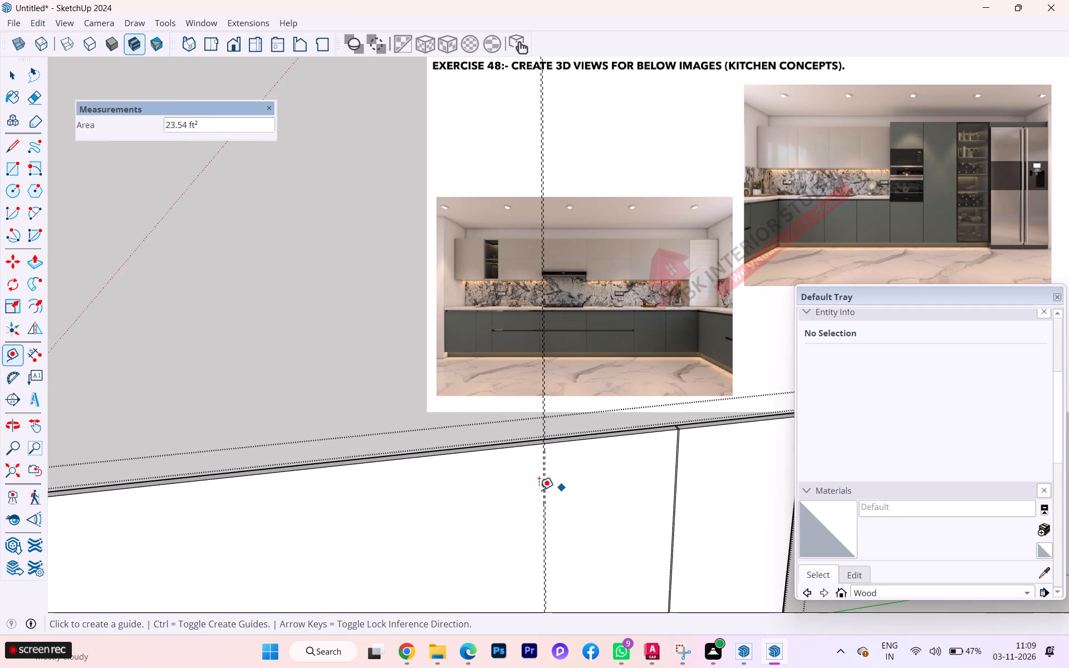
{"action": "scroll", "coordinate": [538, 489], "scroll_direction": "up", "scroll_amount": 8}
{"action": "left_click", "coordinate": [539, 487]}
{"action": "scroll", "coordinate": [180, 549], "scroll_direction": "down", "scroll_amount": 3}
{"action": "scroll", "coordinate": [222, 549], "scroll_direction": "up", "scroll_amount": 1}
{"action": "scroll", "coordinate": [227, 548], "scroll_direction": "down", "scroll_amount": 2}
{"action": "scroll", "coordinate": [309, 528], "scroll_direction": "down", "scroll_amount": 6}
{"action": "scroll", "coordinate": [341, 531], "scroll_direction": "up", "scroll_amount": 3}
{"action": "scroll", "coordinate": [341, 531], "scroll_direction": "down", "scroll_amount": 2}
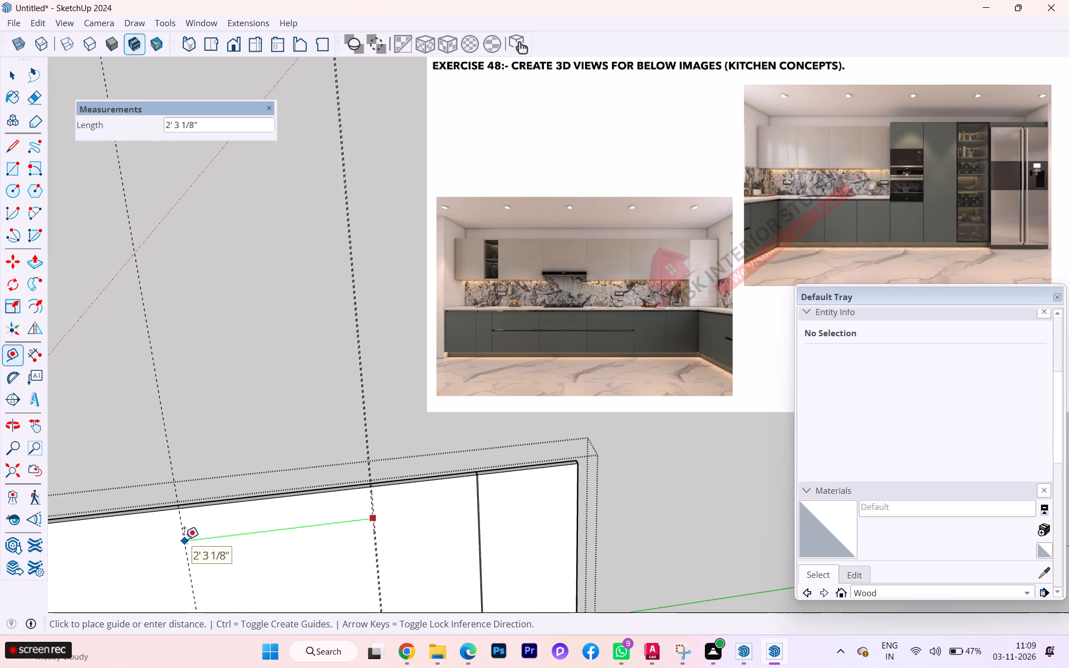
{"action": "type", "text": "22"}
{"action": "key", "text": "Return"}
Place a vertical guide 4 mm beyond the 22" guide to mark the gap between shutters.
{"action": "scroll", "coordinate": [438, 473], "scroll_direction": "down", "scroll_amount": 7}
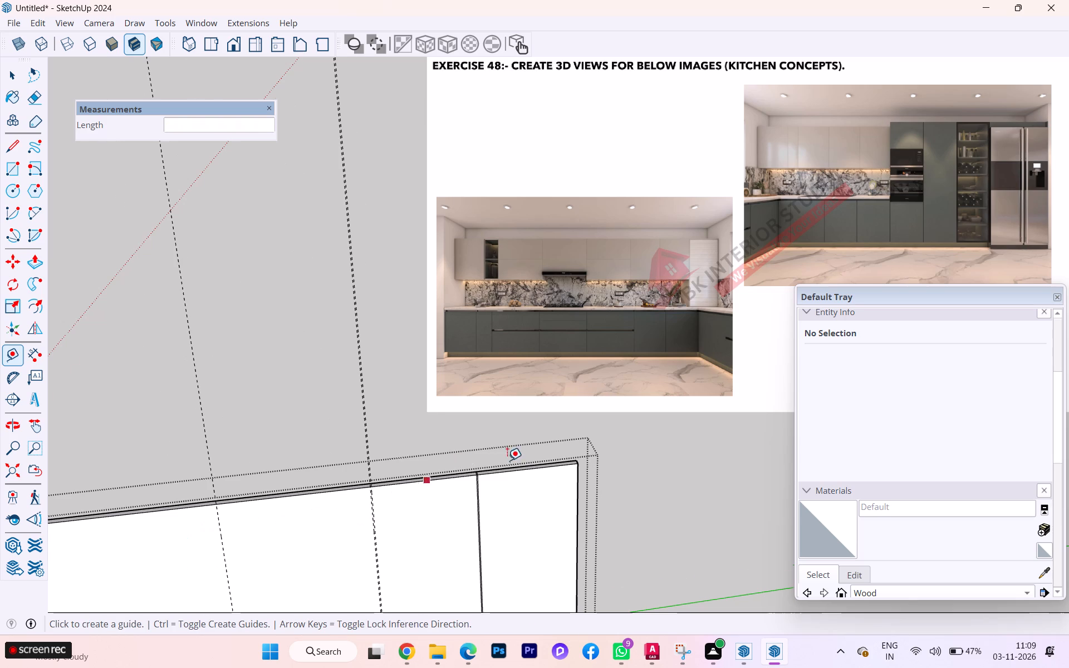
{"action": "scroll", "coordinate": [684, 454], "scroll_direction": "down", "scroll_amount": 6}
{"action": "scroll", "coordinate": [688, 457], "scroll_direction": "up", "scroll_amount": 1}
{"action": "scroll", "coordinate": [689, 458], "scroll_direction": "down", "scroll_amount": 1}
{"action": "scroll", "coordinate": [782, 474], "scroll_direction": "down", "scroll_amount": 3}
{"action": "scroll", "coordinate": [540, 525], "scroll_direction": "up", "scroll_amount": 2}
{"action": "scroll", "coordinate": [553, 524], "scroll_direction": "down", "scroll_amount": 1}
{"action": "scroll", "coordinate": [553, 523], "scroll_direction": "up", "scroll_amount": 4}
{"action": "scroll", "coordinate": [517, 490], "scroll_direction": "down", "scroll_amount": 2}
{"action": "scroll", "coordinate": [517, 490], "scroll_direction": "up", "scroll_amount": 2}
{"action": "scroll", "coordinate": [517, 490], "scroll_direction": "down", "scroll_amount": 4}
{"action": "scroll", "coordinate": [517, 490], "scroll_direction": "up", "scroll_amount": 1}
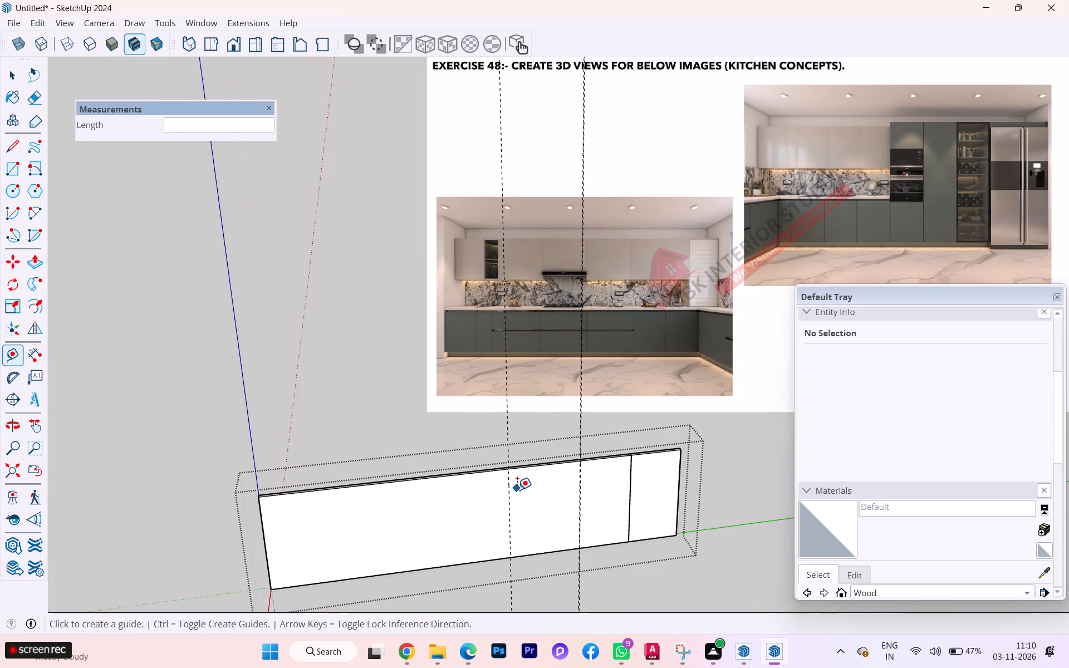
{"action": "left_click", "coordinate": [511, 503]}
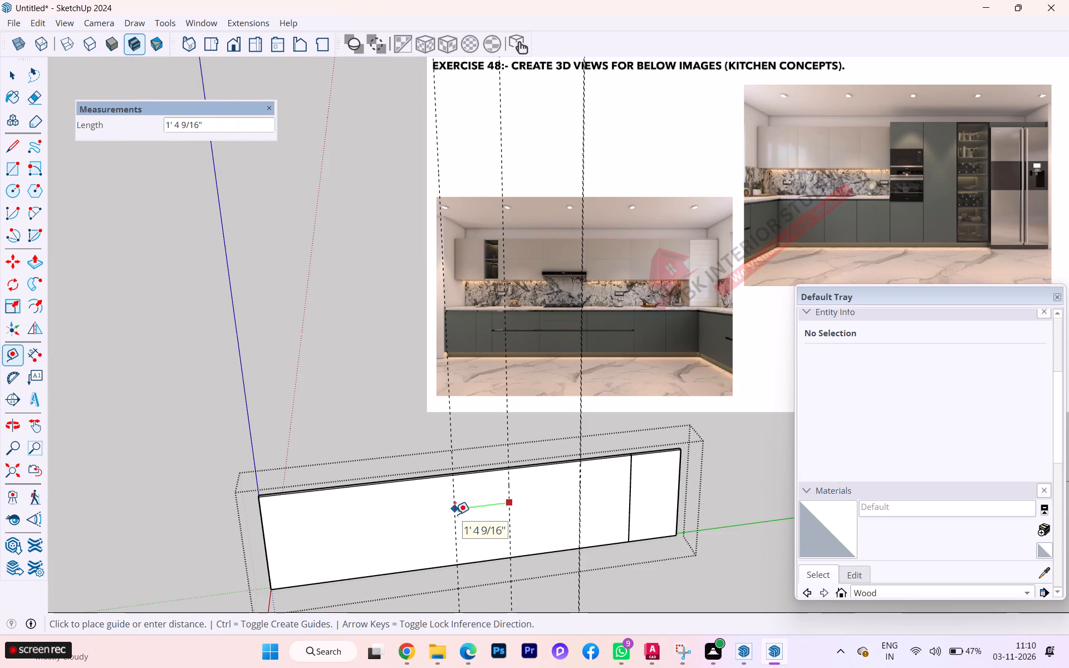
{"action": "type", "text": "4,,\\"}
{"action": "key", "text": "BackSpace"}
{"action": "key", "text": "BackSpace"}
{"action": "key", "text": "BackSpace"}
{"action": "type", "text": "mm"}
{"action": "key", "text": "Return"}
Place another vertical guide 22" from the second 4 mm gap guide, continuing away from the inner corner.
{"action": "scroll", "coordinate": [605, 397], "scroll_direction": "up", "scroll_amount": 1}
{"action": "scroll", "coordinate": [605, 396], "scroll_direction": "down", "scroll_amount": 3}
{"action": "scroll", "coordinate": [605, 394], "scroll_direction": "up", "scroll_amount": 7}
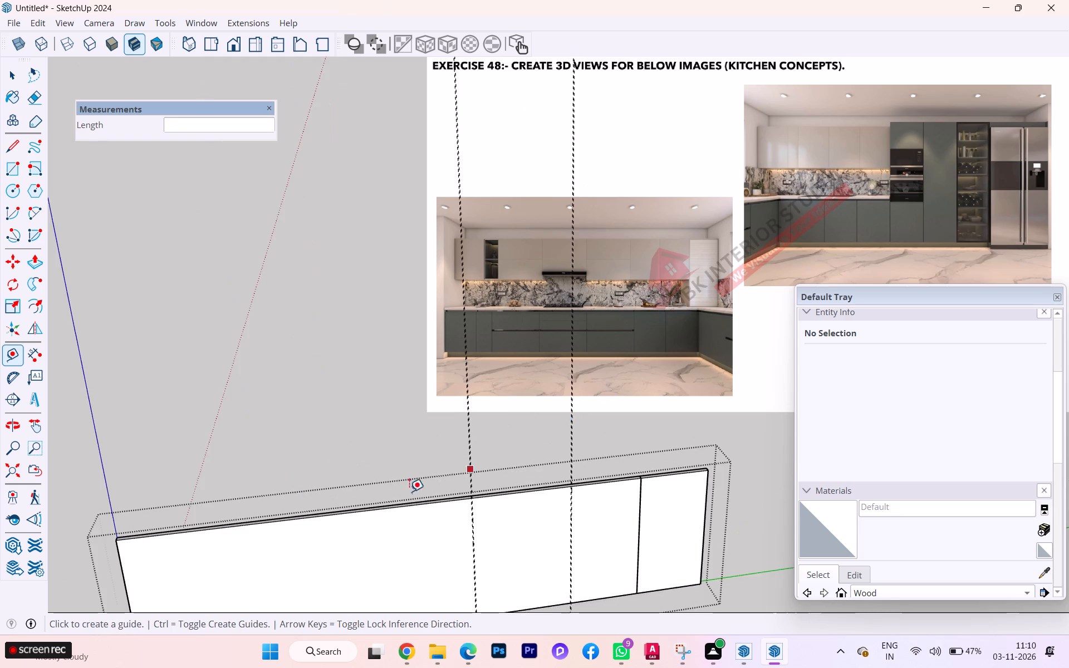
{"action": "scroll", "coordinate": [414, 519], "scroll_direction": "up", "scroll_amount": 7}
{"action": "scroll", "coordinate": [475, 499], "scroll_direction": "down", "scroll_amount": 2}
{"action": "scroll", "coordinate": [478, 498], "scroll_direction": "up", "scroll_amount": 16}
{"action": "scroll", "coordinate": [527, 459], "scroll_direction": "down", "scroll_amount": 1}
{"action": "scroll", "coordinate": [527, 459], "scroll_direction": "up", "scroll_amount": 6}
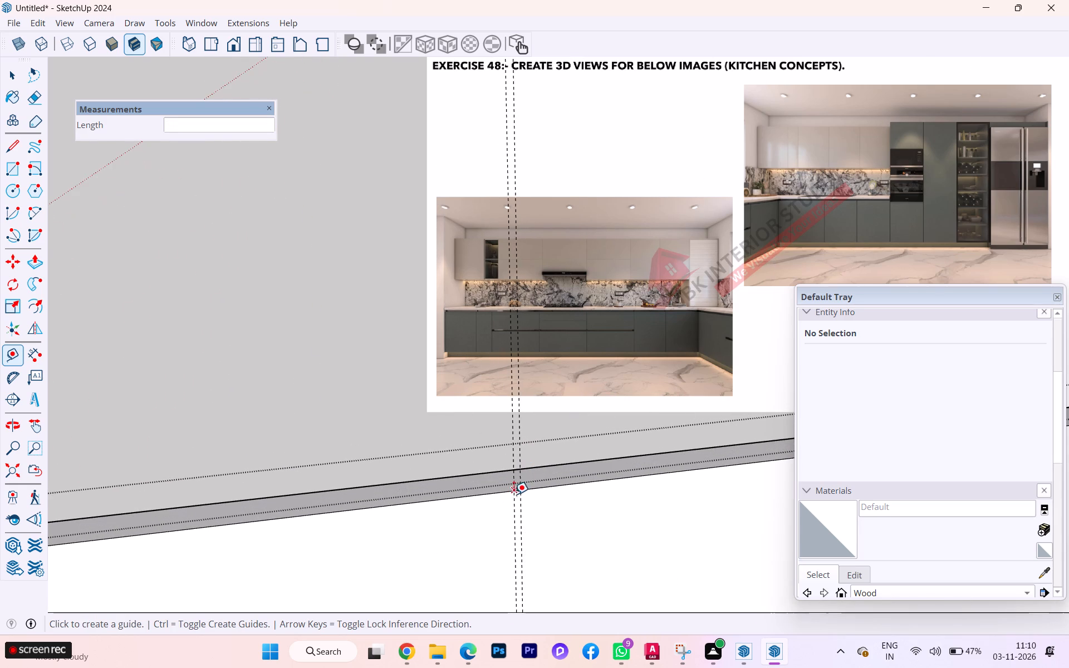
{"action": "left_click", "coordinate": [512, 498]}
{"action": "scroll", "coordinate": [236, 499], "scroll_direction": "down", "scroll_amount": 2}
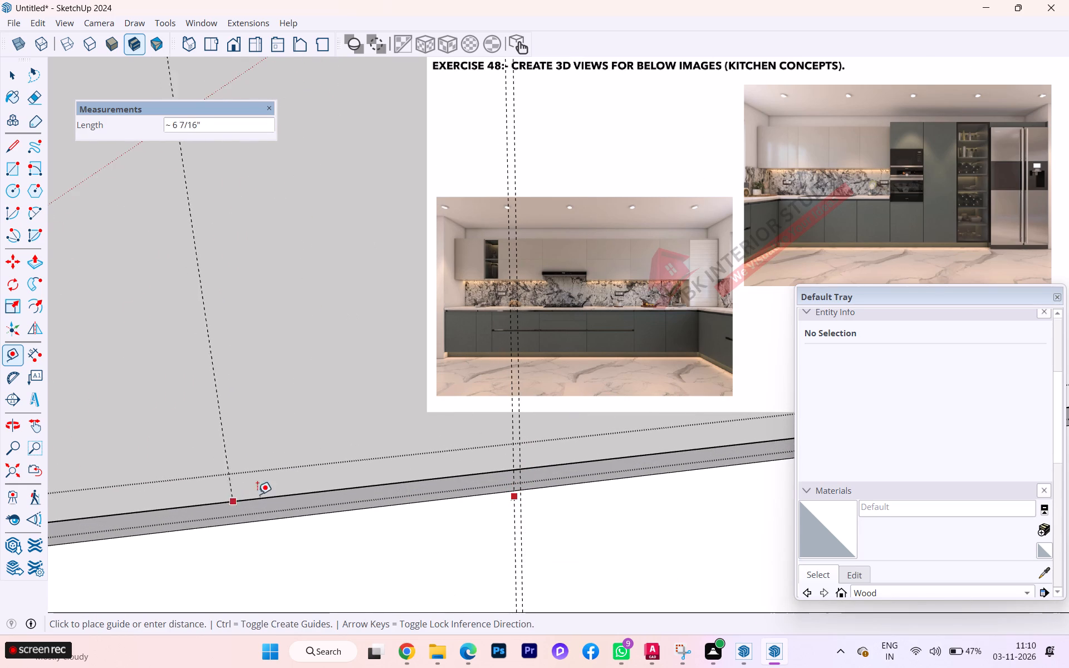
{"action": "scroll", "coordinate": [257, 494], "scroll_direction": "down", "scroll_amount": 3}
{"action": "scroll", "coordinate": [376, 498], "scroll_direction": "down", "scroll_amount": 3}
{"action": "scroll", "coordinate": [376, 498], "scroll_direction": "up", "scroll_amount": 1}
{"action": "scroll", "coordinate": [377, 498], "scroll_direction": "down", "scroll_amount": 1}
{"action": "scroll", "coordinate": [312, 519], "scroll_direction": "down", "scroll_amount": 1}
{"action": "scroll", "coordinate": [312, 519], "scroll_direction": "up", "scroll_amount": 1}
{"action": "scroll", "coordinate": [310, 520], "scroll_direction": "down", "scroll_amount": 8}
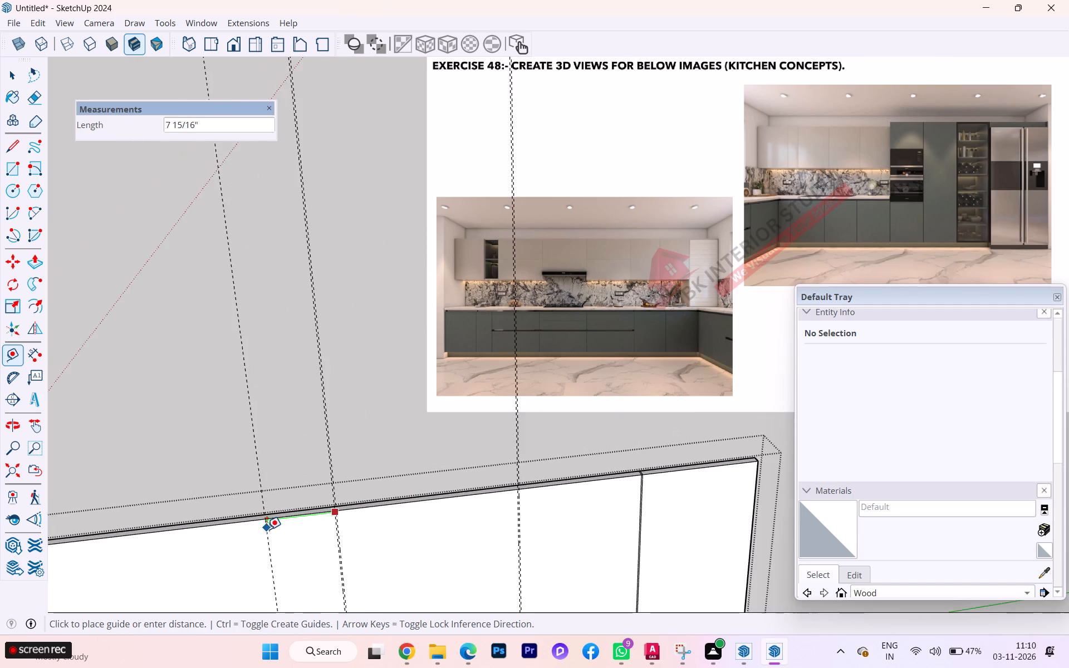
{"action": "scroll", "coordinate": [267, 529], "scroll_direction": "down", "scroll_amount": 9}
{"action": "scroll", "coordinate": [367, 529], "scroll_direction": "up", "scroll_amount": 3}
{"action": "scroll", "coordinate": [369, 530], "scroll_direction": "down", "scroll_amount": 2}
{"action": "scroll", "coordinate": [370, 531], "scroll_direction": "up", "scroll_amount": 1}
{"action": "scroll", "coordinate": [370, 531], "scroll_direction": "down", "scroll_amount": 8}
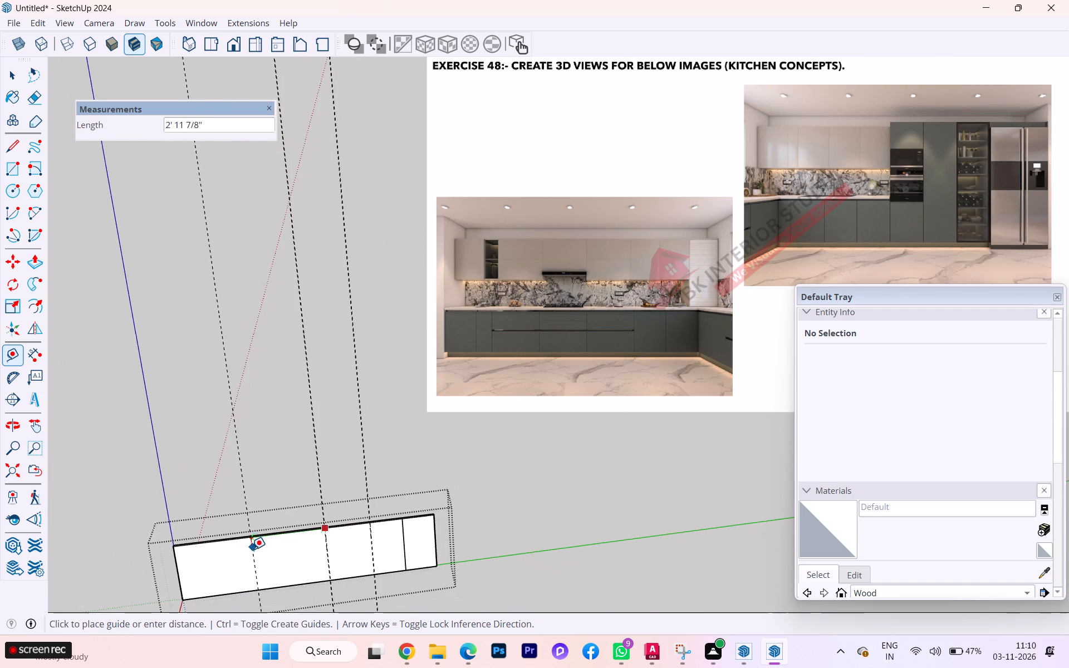
{"action": "scroll", "coordinate": [251, 549], "scroll_direction": "up", "scroll_amount": 1}
{"action": "scroll", "coordinate": [251, 549], "scroll_direction": "down", "scroll_amount": 1}
{"action": "scroll", "coordinate": [251, 549], "scroll_direction": "up", "scroll_amount": 8}
{"action": "scroll", "coordinate": [286, 539], "scroll_direction": "down", "scroll_amount": 1}
{"action": "scroll", "coordinate": [286, 539], "scroll_direction": "up", "scroll_amount": 8}
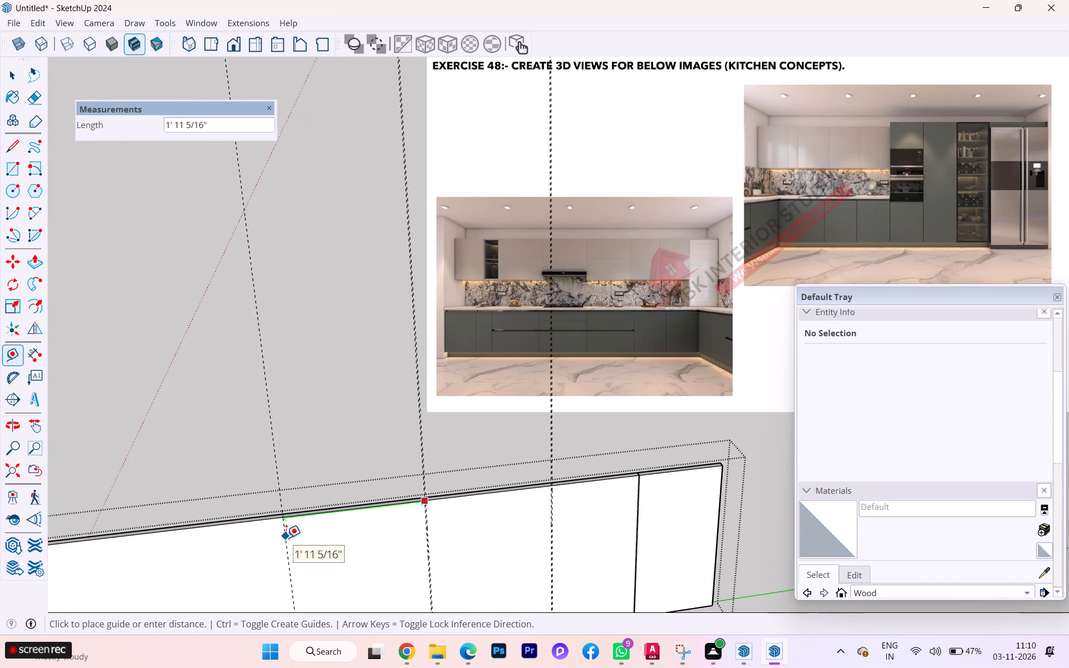
{"action": "type", "text": "22"}
{"action": "key", "text": "Return"}
Place a vertical guide 4 mm beyond the second 22" guide to mark its shutter gap.
{"action": "scroll", "coordinate": [323, 509], "scroll_direction": "up", "scroll_amount": 3}
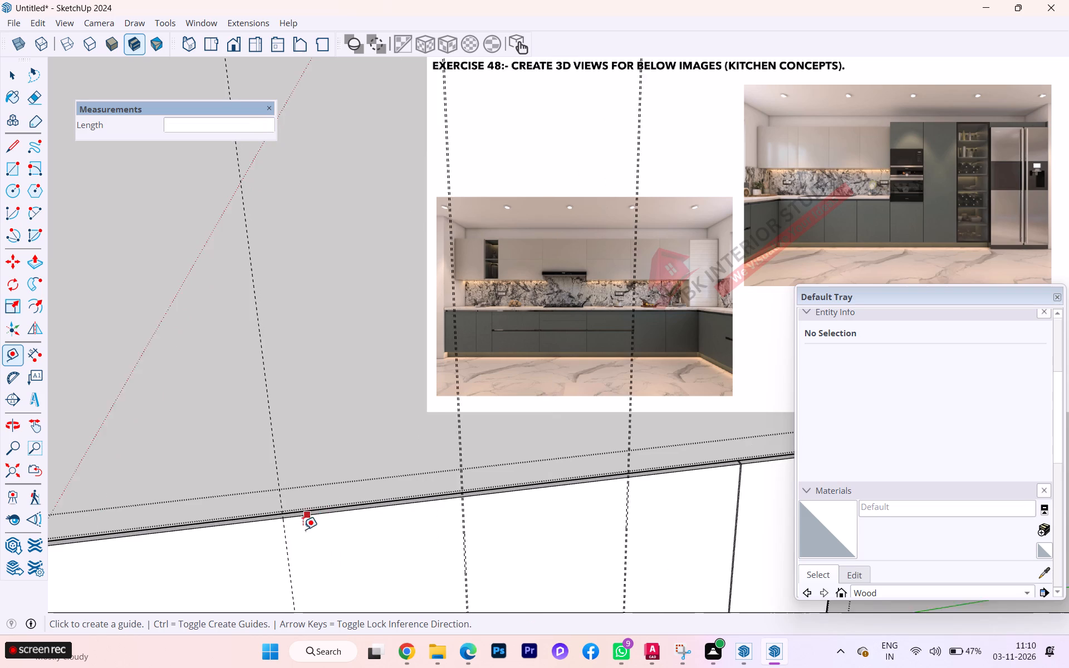
{"action": "scroll", "coordinate": [303, 529], "scroll_direction": "up", "scroll_amount": 1}
{"action": "left_click", "coordinate": [289, 565]}
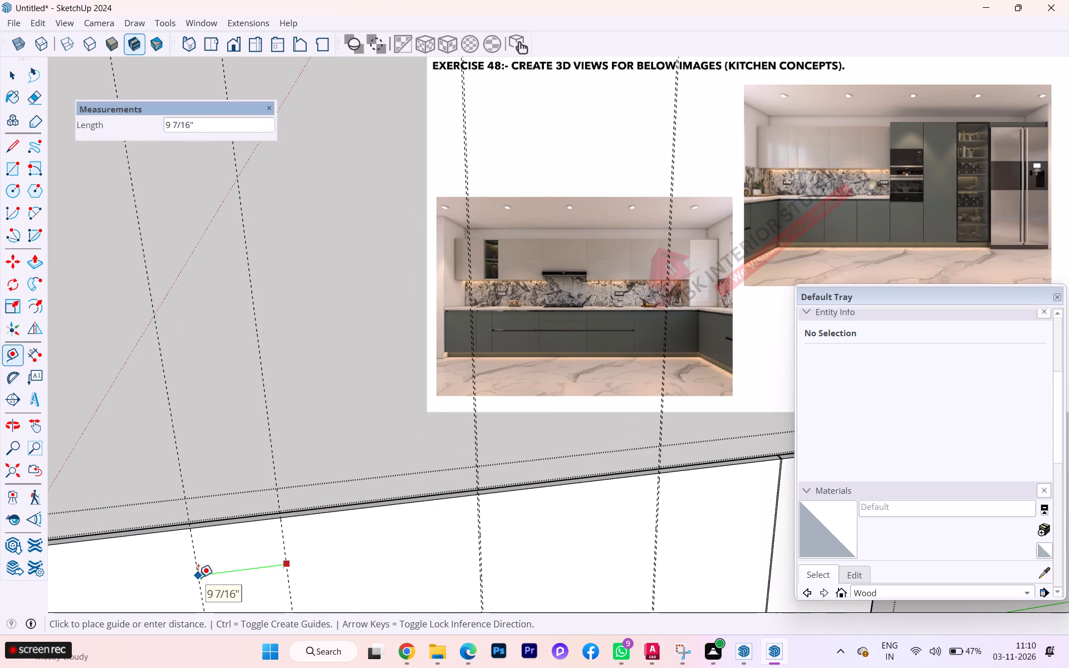
{"action": "key", "text": "4"}
{"action": "type", "text": "mm"}
{"action": "key", "text": "Return"}
Place a vertical guide 22" from the third 4 mm gap guide, continuing away from the inner corner.
{"action": "scroll", "coordinate": [653, 521], "scroll_direction": "down", "scroll_amount": 4}
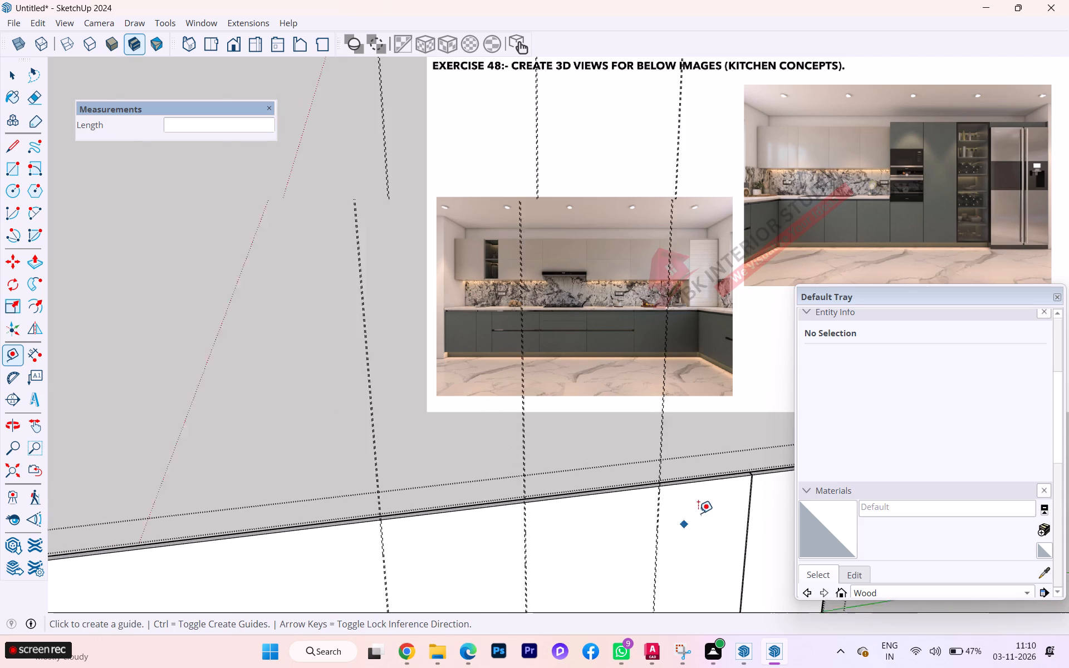
{"action": "scroll", "coordinate": [698, 513], "scroll_direction": "down", "scroll_amount": 4}
{"action": "scroll", "coordinate": [714, 490], "scroll_direction": "up", "scroll_amount": 2}
{"action": "scroll", "coordinate": [715, 490], "scroll_direction": "down", "scroll_amount": 2}
{"action": "scroll", "coordinate": [442, 518], "scroll_direction": "up", "scroll_amount": 1}
{"action": "scroll", "coordinate": [443, 518], "scroll_direction": "down", "scroll_amount": 1}
{"action": "scroll", "coordinate": [444, 517], "scroll_direction": "up", "scroll_amount": 2}
{"action": "scroll", "coordinate": [447, 513], "scroll_direction": "down", "scroll_amount": 1}
{"action": "scroll", "coordinate": [447, 510], "scroll_direction": "up", "scroll_amount": 1}
{"action": "scroll", "coordinate": [482, 561], "scroll_direction": "up", "scroll_amount": 2}
{"action": "scroll", "coordinate": [480, 554], "scroll_direction": "down", "scroll_amount": 1}
{"action": "scroll", "coordinate": [480, 554], "scroll_direction": "up", "scroll_amount": 4}
{"action": "scroll", "coordinate": [465, 531], "scroll_direction": "down", "scroll_amount": 3}
{"action": "scroll", "coordinate": [458, 527], "scroll_direction": "up", "scroll_amount": 3}
{"action": "scroll", "coordinate": [457, 524], "scroll_direction": "down", "scroll_amount": 4}
{"action": "scroll", "coordinate": [457, 523], "scroll_direction": "up", "scroll_amount": 3}
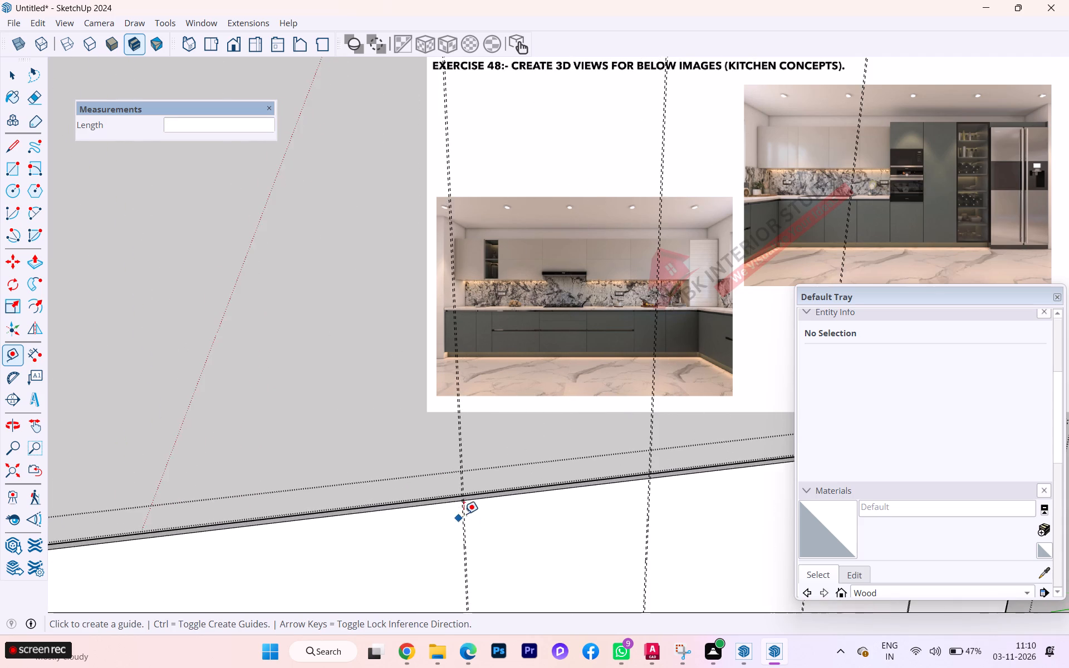
{"action": "scroll", "coordinate": [464, 514], "scroll_direction": "up", "scroll_amount": 1}
{"action": "scroll", "coordinate": [466, 509], "scroll_direction": "down", "scroll_amount": 1}
{"action": "scroll", "coordinate": [466, 509], "scroll_direction": "up", "scroll_amount": 14}
{"action": "scroll", "coordinate": [467, 503], "scroll_direction": "down", "scroll_amount": 1}
{"action": "scroll", "coordinate": [467, 503], "scroll_direction": "up", "scroll_amount": 2}
{"action": "left_click", "coordinate": [453, 509]}
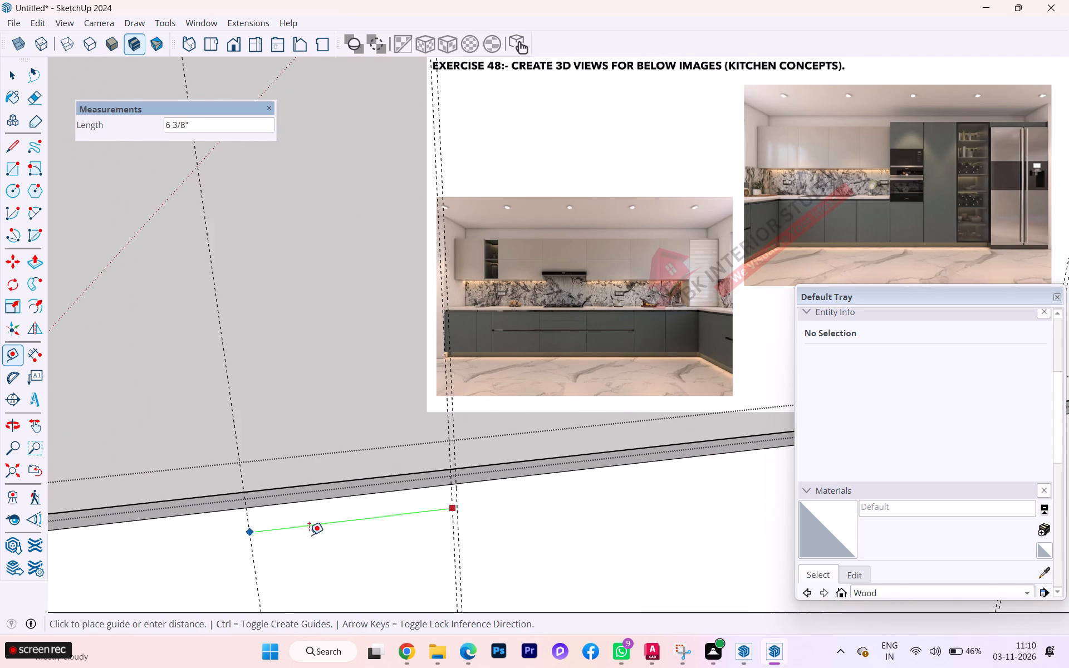
{"action": "scroll", "coordinate": [452, 537], "scroll_direction": "down", "scroll_amount": 8}
{"action": "scroll", "coordinate": [511, 542], "scroll_direction": "up", "scroll_amount": 1}
{"action": "scroll", "coordinate": [506, 551], "scroll_direction": "down", "scroll_amount": 2}
{"action": "scroll", "coordinate": [470, 549], "scroll_direction": "up", "scroll_amount": 1}
{"action": "scroll", "coordinate": [466, 548], "scroll_direction": "down", "scroll_amount": 3}
{"action": "scroll", "coordinate": [342, 549], "scroll_direction": "up", "scroll_amount": 1}
{"action": "scroll", "coordinate": [346, 550], "scroll_direction": "down", "scroll_amount": 1}
{"action": "scroll", "coordinate": [347, 551], "scroll_direction": "up", "scroll_amount": 1}
{"action": "scroll", "coordinate": [367, 560], "scroll_direction": "down", "scroll_amount": 1}
{"action": "scroll", "coordinate": [326, 578], "scroll_direction": "down", "scroll_amount": 5}
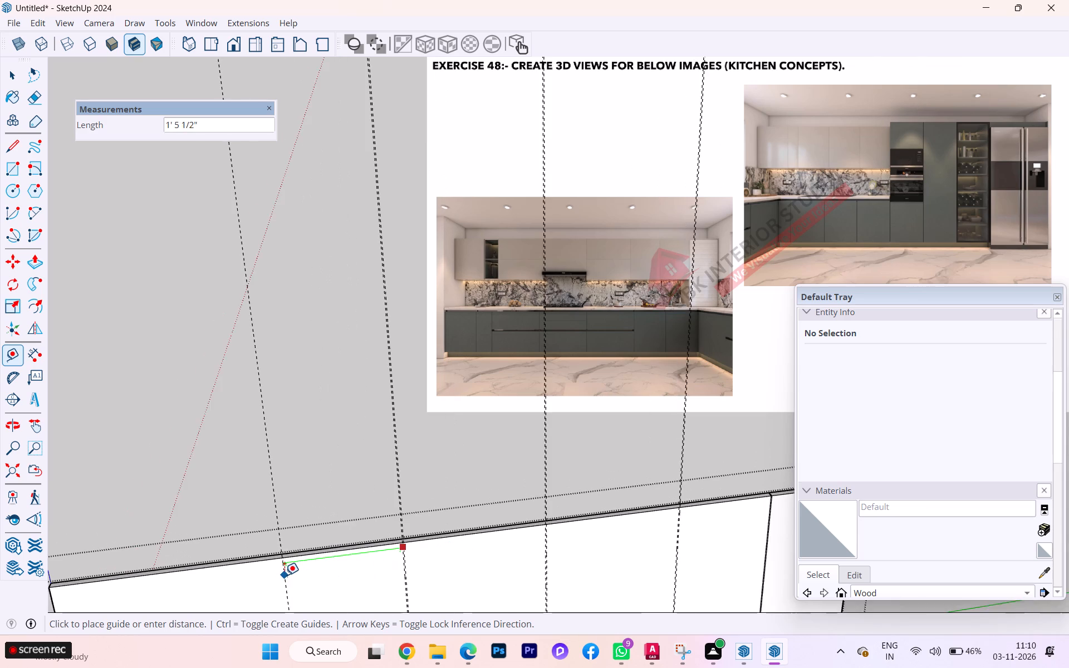
{"action": "scroll", "coordinate": [285, 575], "scroll_direction": "down", "scroll_amount": 2}
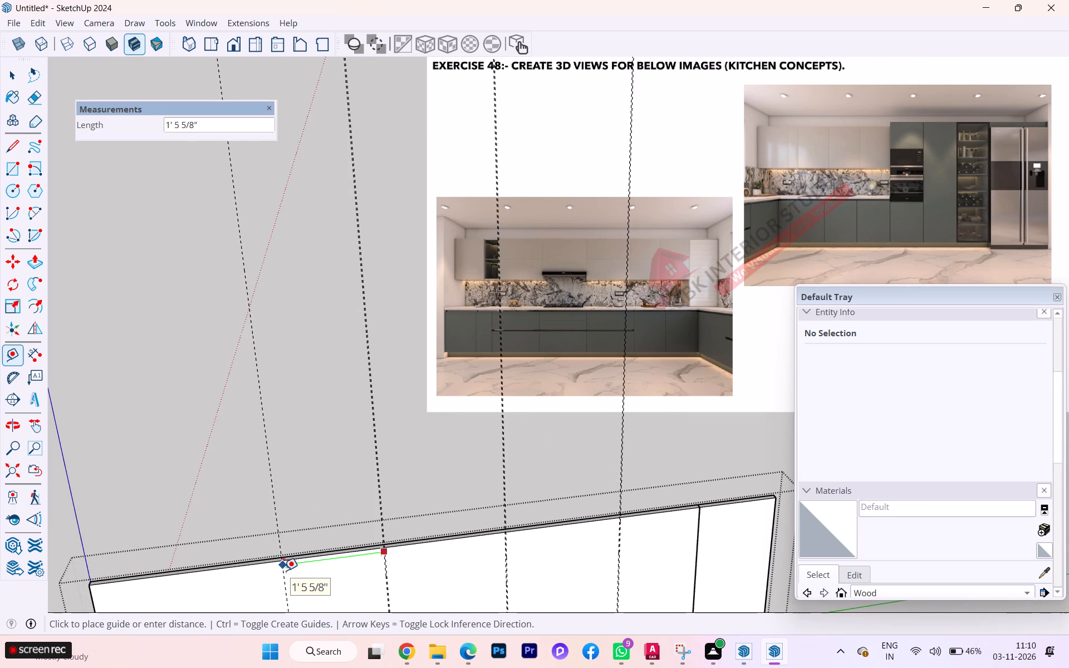
{"action": "type", "text": "22"}
{"action": "key", "text": "Return"}
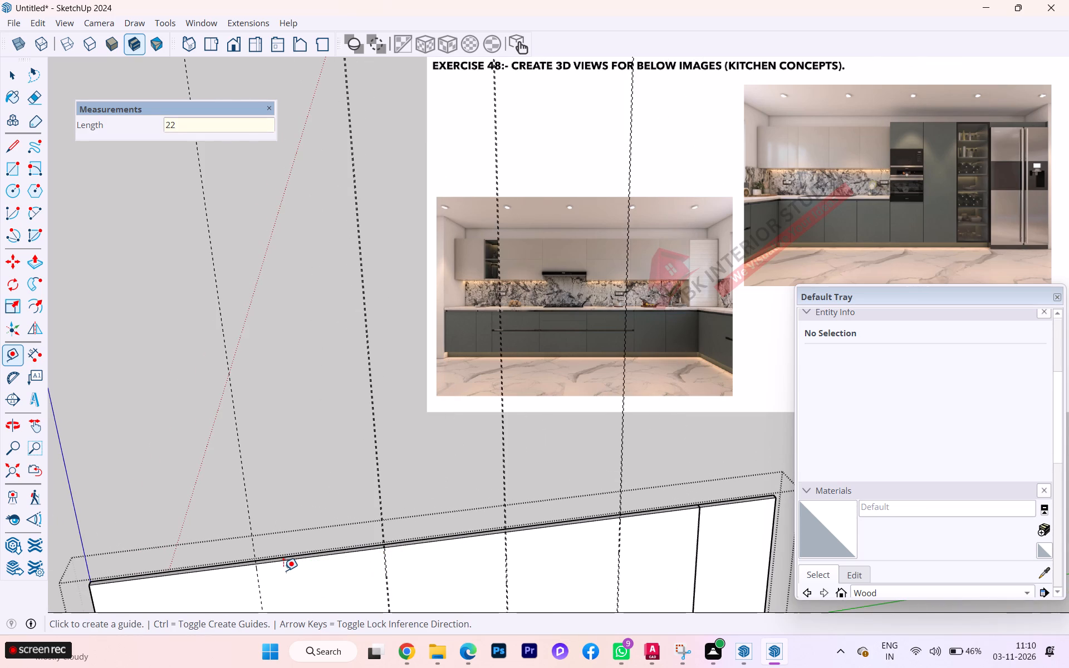
Place a vertical guide 4 mm beyond the third 22" guide to mark its shutter gap.
{"action": "scroll", "coordinate": [547, 448], "scroll_direction": "down", "scroll_amount": 3}
{"action": "scroll", "coordinate": [683, 475], "scroll_direction": "down", "scroll_amount": 1}
{"action": "scroll", "coordinate": [389, 569], "scroll_direction": "up", "scroll_amount": 1}
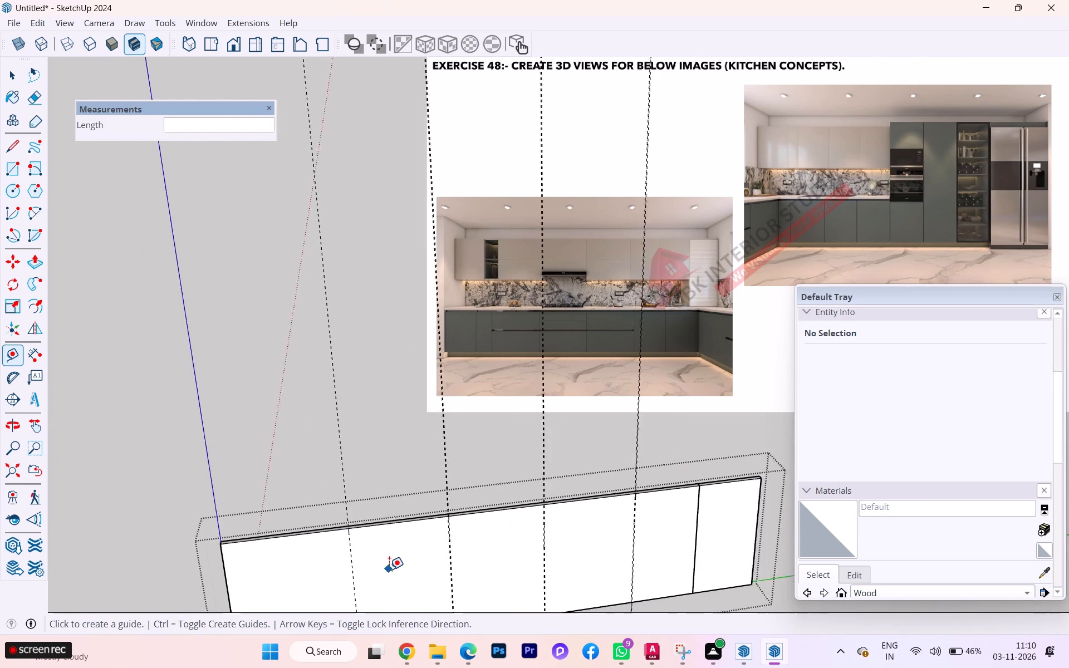
{"action": "scroll", "coordinate": [389, 569], "scroll_direction": "up", "scroll_amount": 8}
{"action": "left_click", "coordinate": [339, 527]}
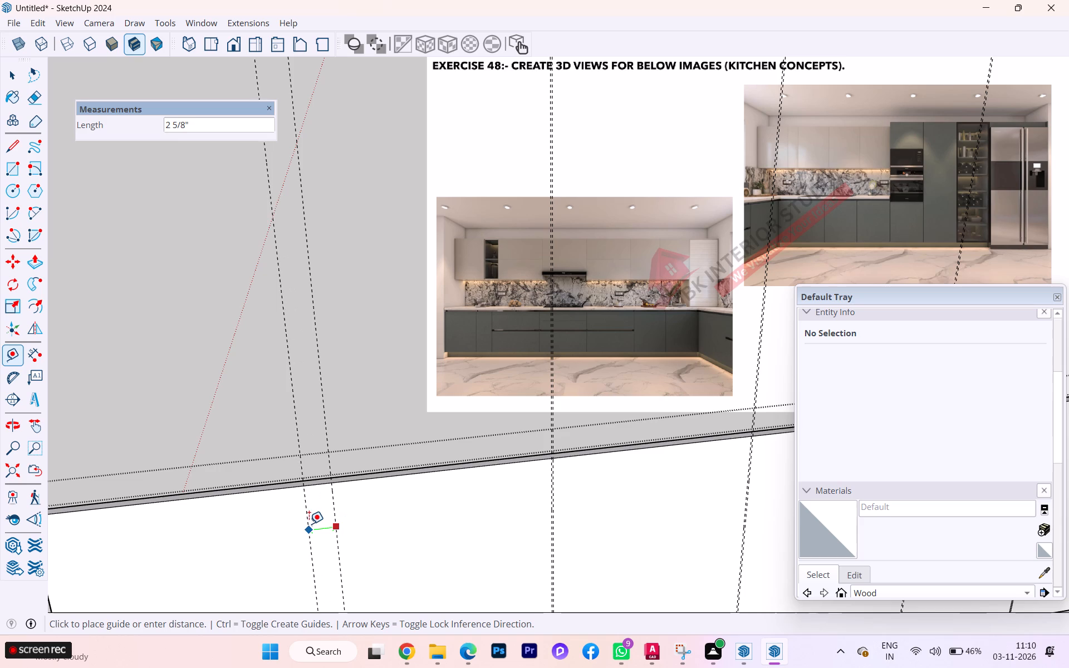
{"action": "key", "text": "4"}
{"action": "type", "text": "mm"}
{"action": "key", "text": "Return"}
Place a vertical guide 6" from the newest 4 mm gap guide, continuing away from the inner corner.
{"action": "scroll", "coordinate": [335, 494], "scroll_direction": "up", "scroll_amount": 2}
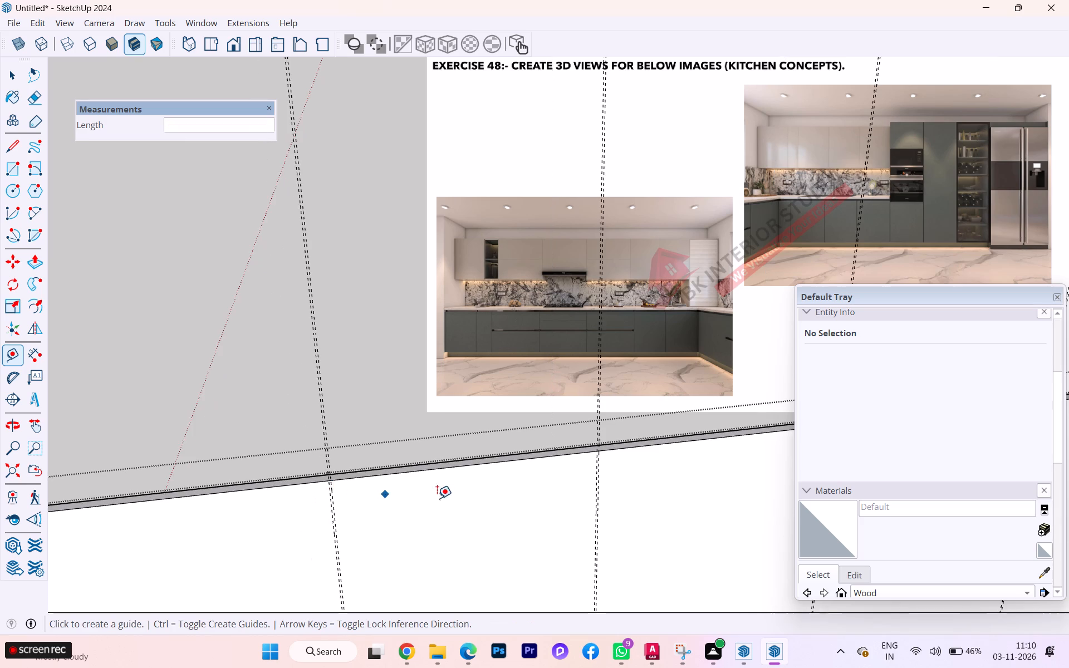
{"action": "scroll", "coordinate": [596, 512], "scroll_direction": "down", "scroll_amount": 8}
{"action": "scroll", "coordinate": [472, 510], "scroll_direction": "up", "scroll_amount": 2}
{"action": "scroll", "coordinate": [470, 521], "scroll_direction": "down", "scroll_amount": 1}
{"action": "scroll", "coordinate": [470, 525], "scroll_direction": "up", "scroll_amount": 1}
{"action": "scroll", "coordinate": [471, 526], "scroll_direction": "down", "scroll_amount": 1}
{"action": "scroll", "coordinate": [471, 526], "scroll_direction": "up", "scroll_amount": 1}
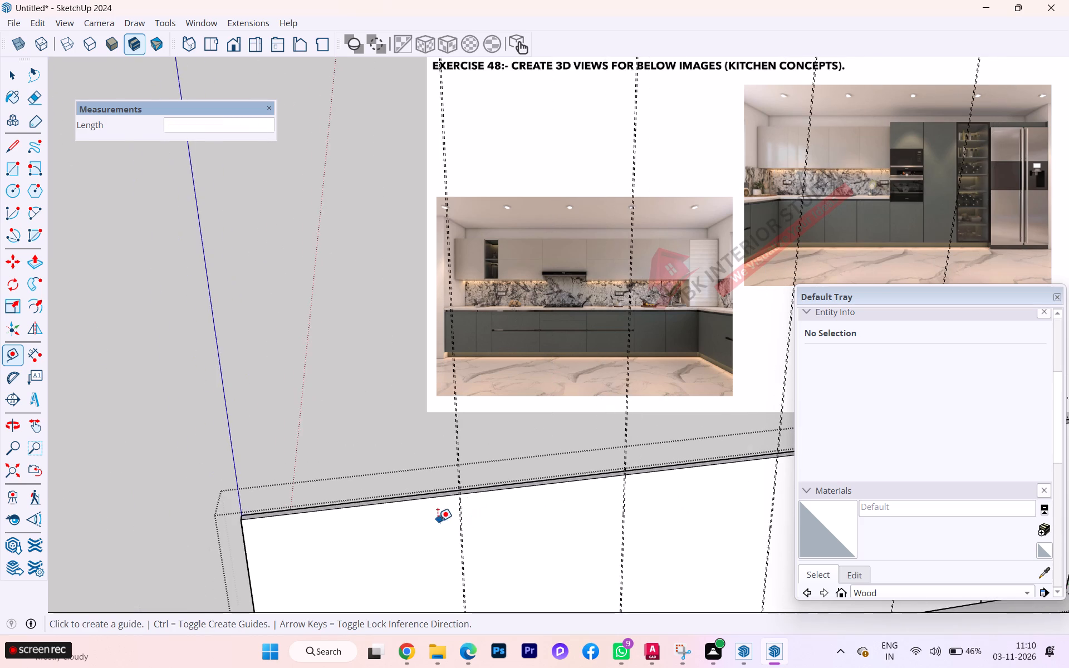
{"action": "scroll", "coordinate": [438, 521], "scroll_direction": "up", "scroll_amount": 9}
{"action": "left_click", "coordinate": [471, 507]}
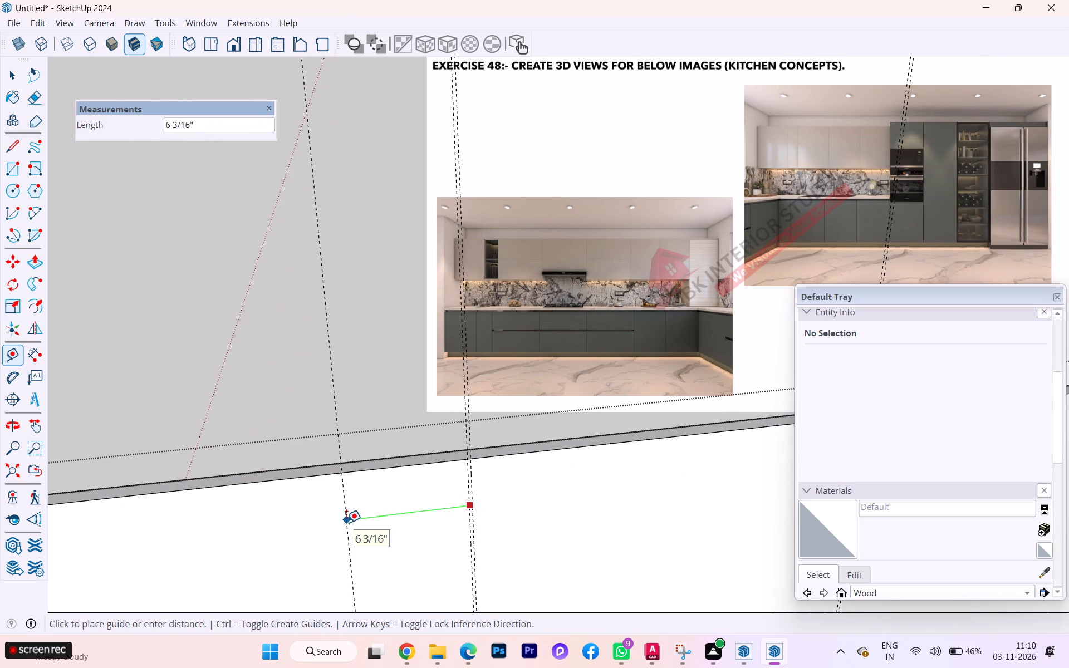
{"action": "key", "text": "6"}
{"action": "key", "text": "Return"}
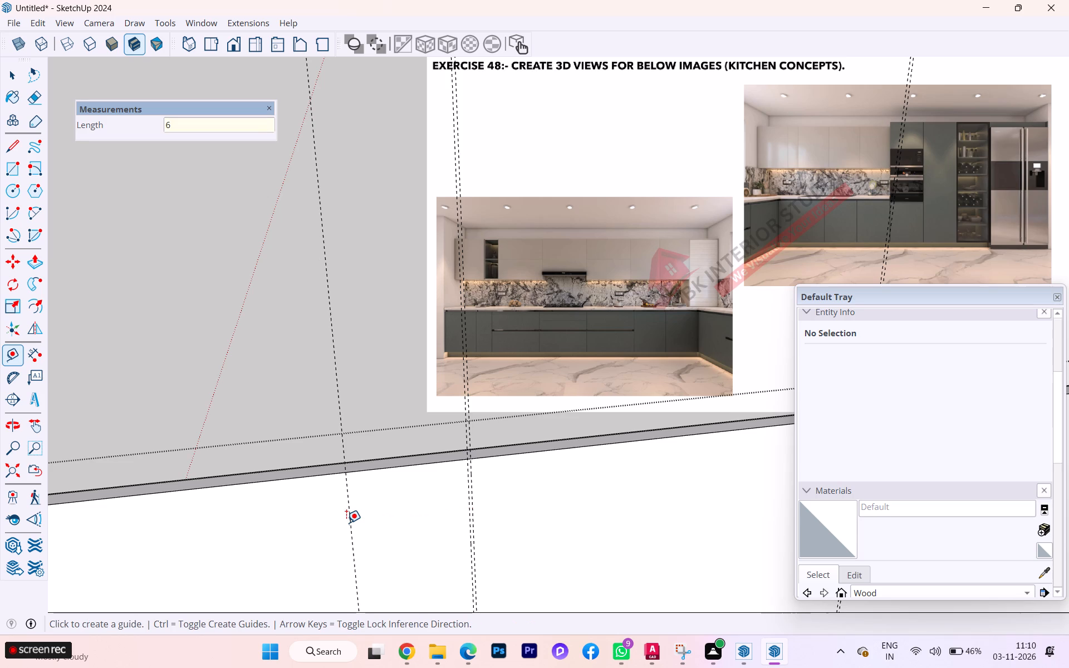
Place a vertical guide 4 mm beyond the 6" guide to mark the next shutter gap.
{"action": "left_click", "coordinate": [345, 508]}
{"action": "key", "text": "Escape"}
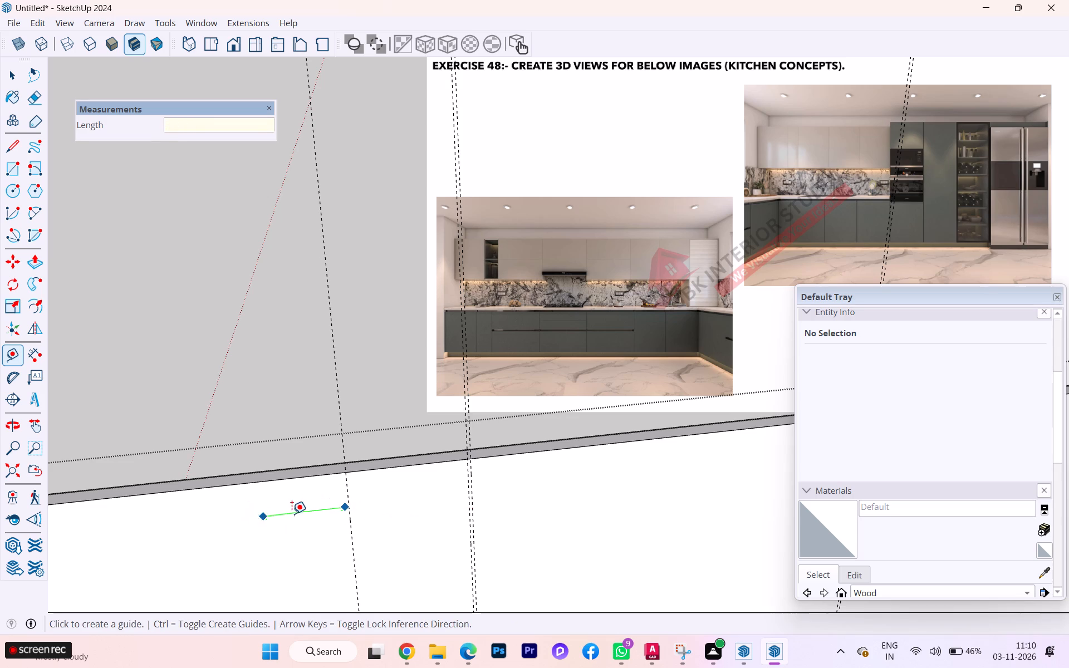
{"action": "left_click", "coordinate": [352, 510]}
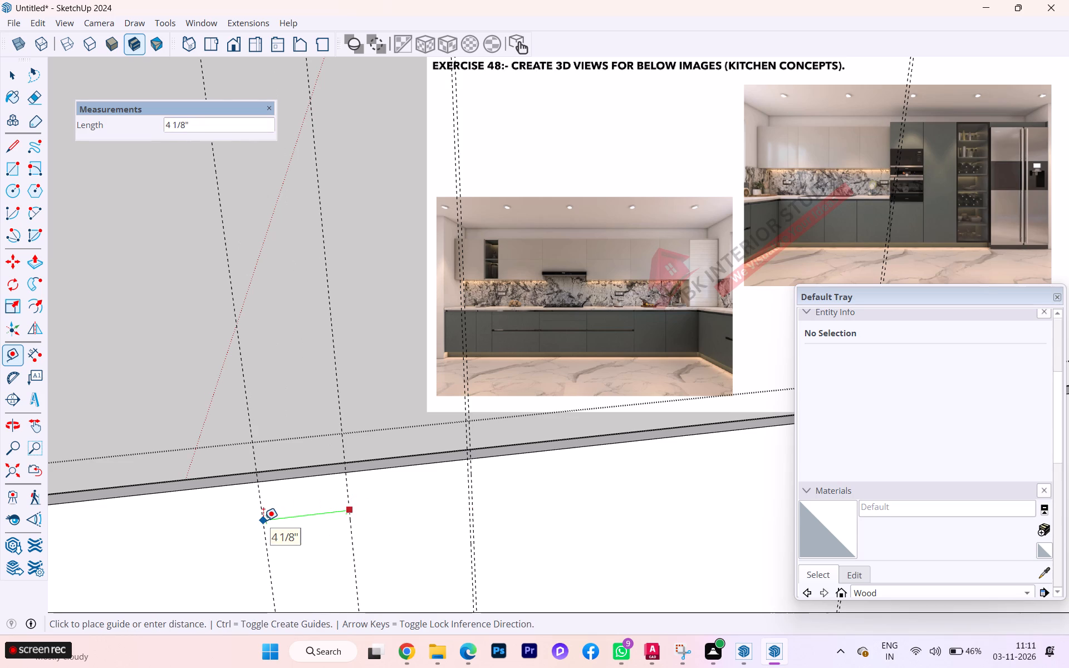
{"action": "key", "text": "4"}
{"action": "type", "text": "mm"}
{"action": "key", "text": "Return"}
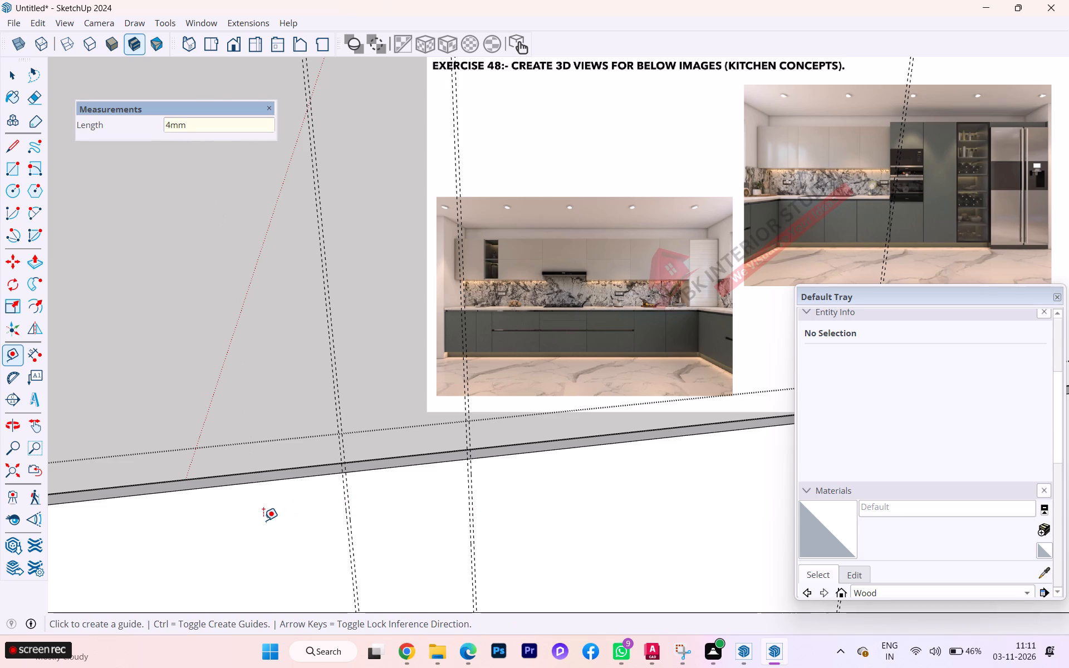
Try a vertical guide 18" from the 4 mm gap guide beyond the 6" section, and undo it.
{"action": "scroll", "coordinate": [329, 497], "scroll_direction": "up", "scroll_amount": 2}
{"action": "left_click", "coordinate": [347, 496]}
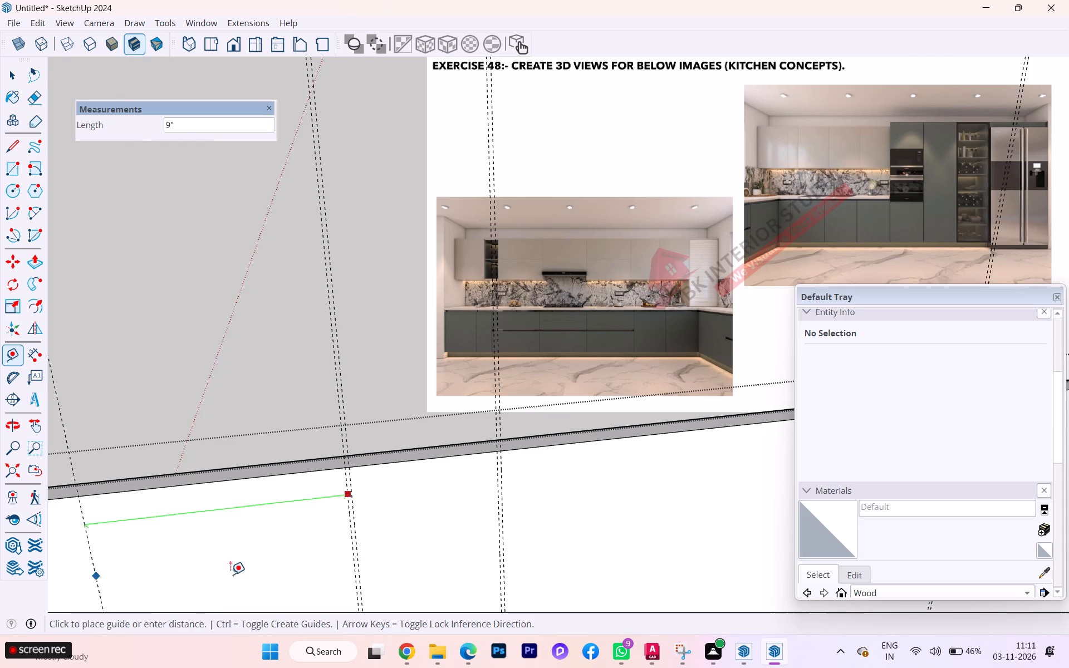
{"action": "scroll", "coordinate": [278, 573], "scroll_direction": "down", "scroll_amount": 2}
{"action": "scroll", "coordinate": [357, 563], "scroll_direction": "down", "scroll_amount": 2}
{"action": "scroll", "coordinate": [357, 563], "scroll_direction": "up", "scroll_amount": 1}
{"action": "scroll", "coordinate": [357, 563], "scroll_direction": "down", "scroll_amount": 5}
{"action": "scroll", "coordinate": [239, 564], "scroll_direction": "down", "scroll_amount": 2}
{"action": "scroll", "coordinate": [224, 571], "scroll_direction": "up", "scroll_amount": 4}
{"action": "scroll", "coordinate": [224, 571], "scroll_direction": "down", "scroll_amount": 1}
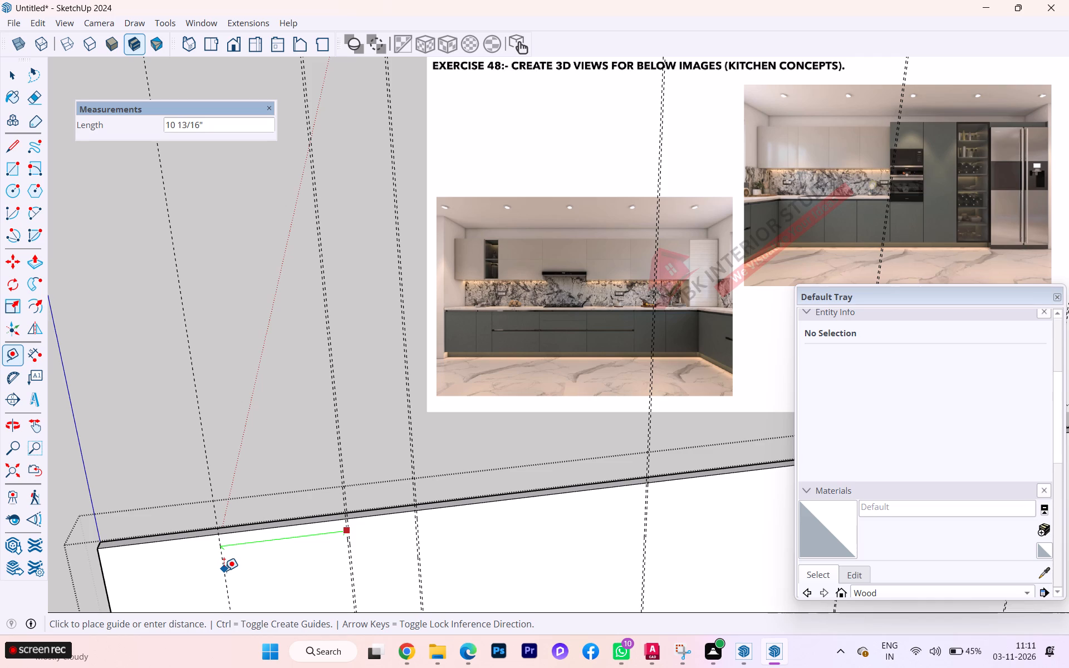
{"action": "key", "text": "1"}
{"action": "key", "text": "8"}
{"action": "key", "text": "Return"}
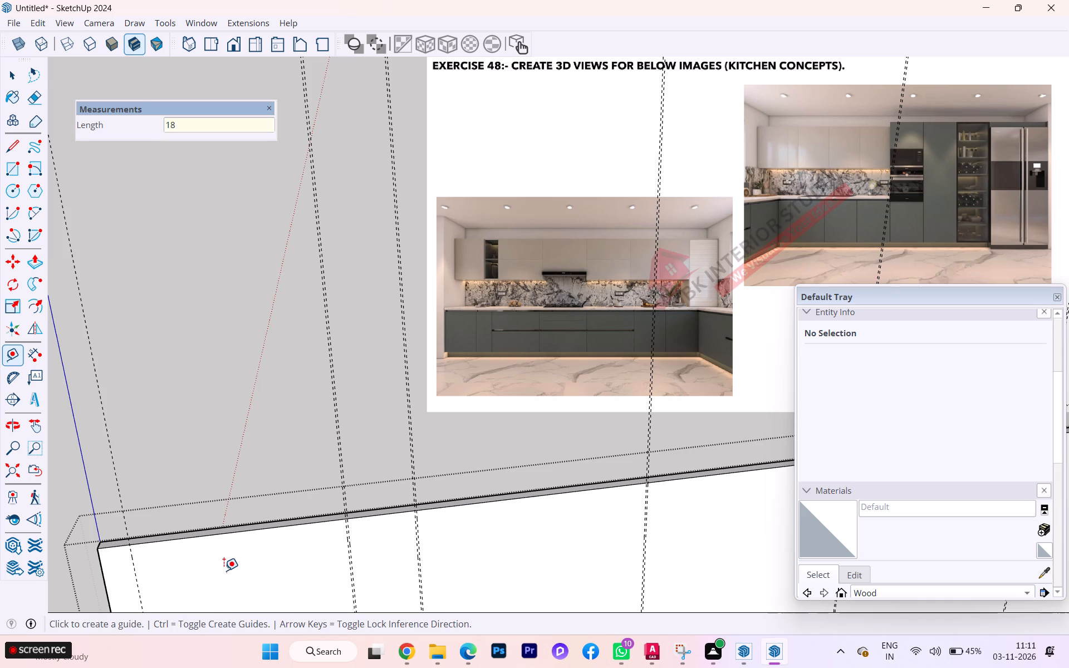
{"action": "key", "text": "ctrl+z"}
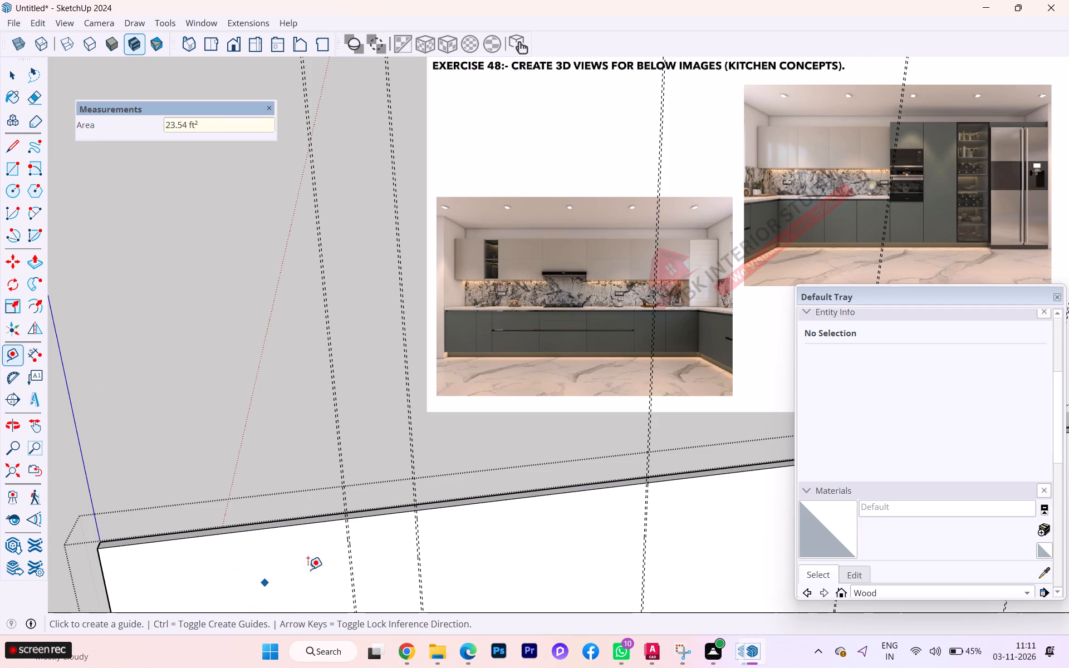
Place a vertical guide 16" from the last 4 mm gap guide, towards the outer end of the cabinet front.
{"action": "scroll", "coordinate": [355, 546], "scroll_direction": "up", "scroll_amount": 1}
{"action": "scroll", "coordinate": [355, 546], "scroll_direction": "down", "scroll_amount": 1}
{"action": "scroll", "coordinate": [355, 546], "scroll_direction": "up", "scroll_amount": 1}
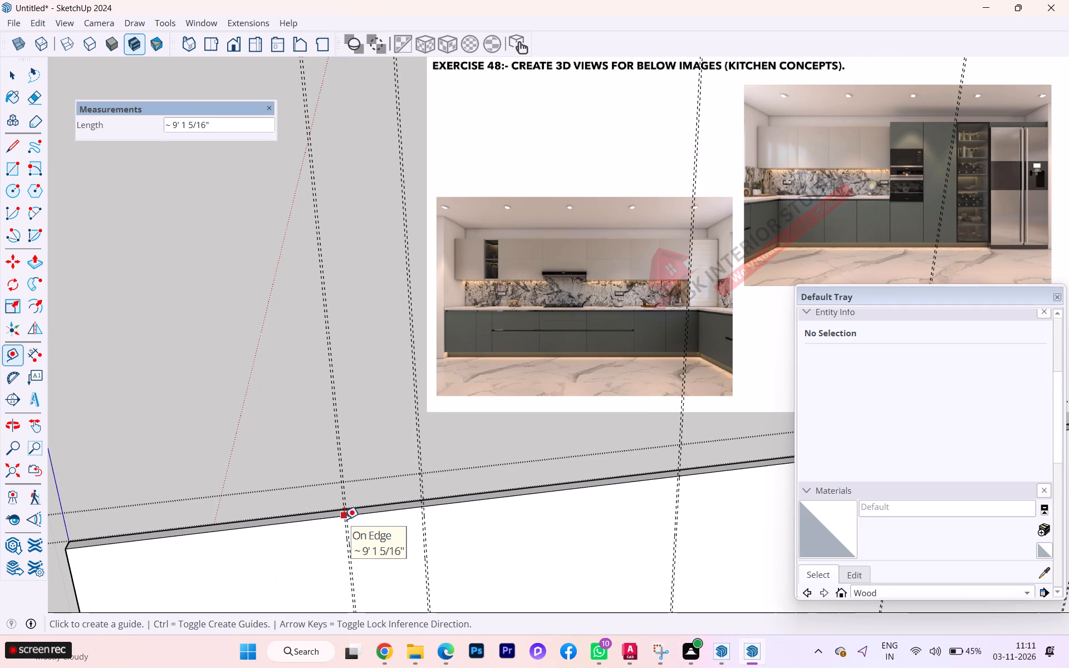
{"action": "left_click", "coordinate": [344, 519]}
{"action": "key", "text": "Escape"}
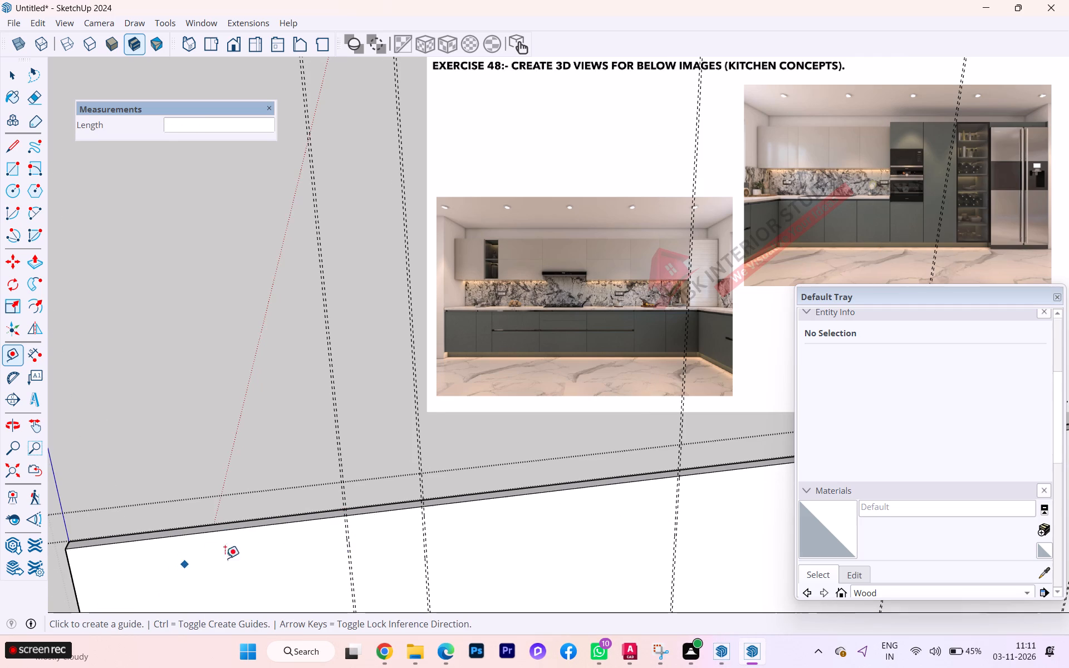
{"action": "scroll", "coordinate": [259, 549], "scroll_direction": "up", "scroll_amount": 5}
{"action": "left_click", "coordinate": [394, 519]}
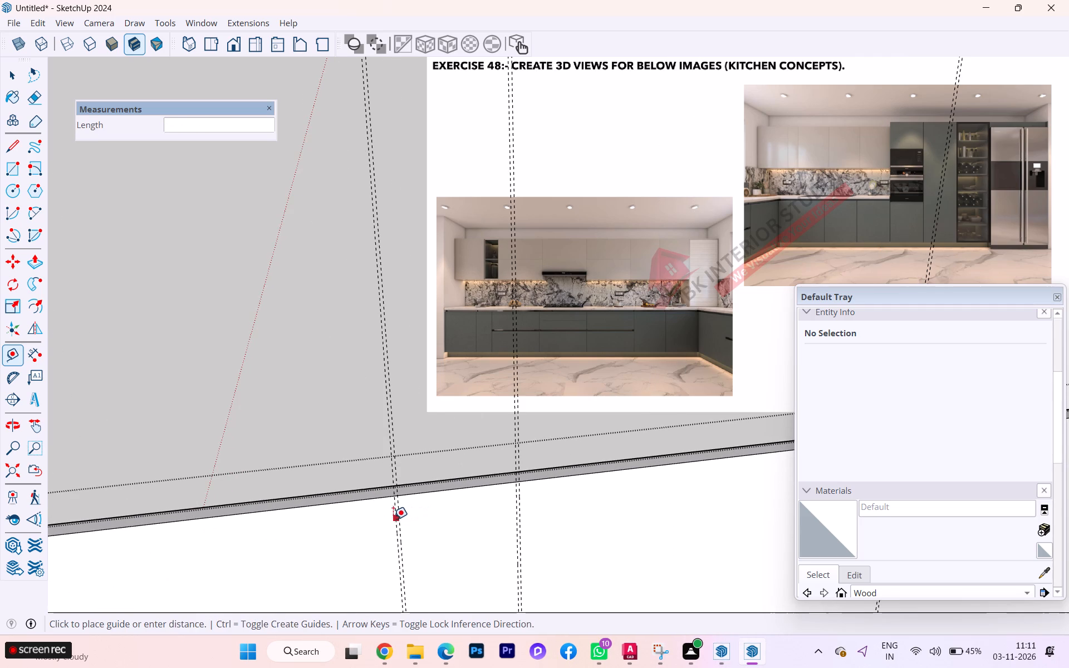
{"action": "scroll", "coordinate": [219, 560], "scroll_direction": "down", "scroll_amount": 6}
{"action": "scroll", "coordinate": [263, 559], "scroll_direction": "up", "scroll_amount": 1}
{"action": "scroll", "coordinate": [263, 559], "scroll_direction": "down", "scroll_amount": 2}
{"action": "type", "text": "16"}
{"action": "key", "text": "Return"}
Examine the guide layout and the remaining width at the outer end of the base cabinet front.
{"action": "scroll", "coordinate": [410, 469], "scroll_direction": "down", "scroll_amount": 5}
{"action": "scroll", "coordinate": [472, 477], "scroll_direction": "up", "scroll_amount": 1}
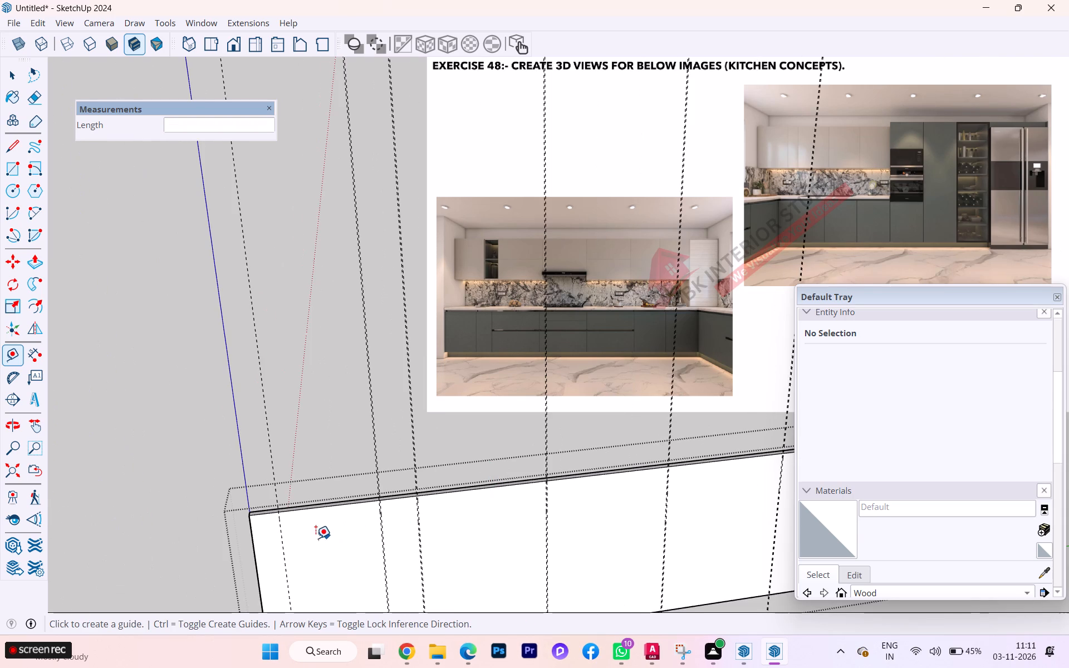
{"action": "scroll", "coordinate": [308, 533], "scroll_direction": "down", "scroll_amount": 1}
{"action": "scroll", "coordinate": [270, 562], "scroll_direction": "up", "scroll_amount": 7}
{"action": "scroll", "coordinate": [266, 567], "scroll_direction": "down", "scroll_amount": 1}
{"action": "scroll", "coordinate": [266, 568], "scroll_direction": "up", "scroll_amount": 3}
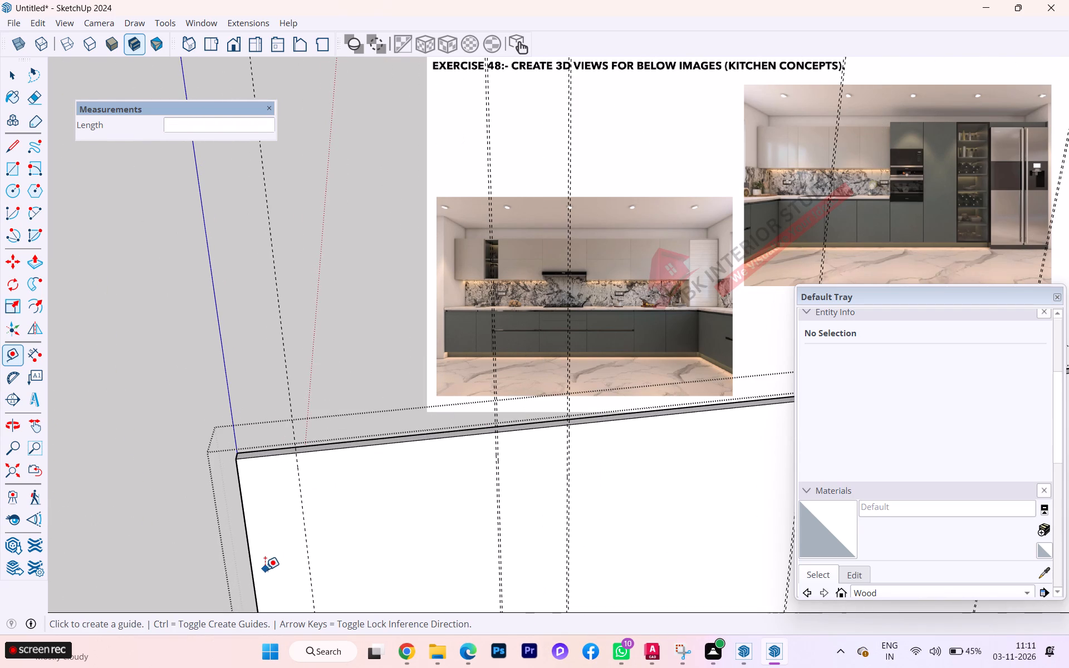
{"action": "scroll", "coordinate": [257, 545], "scroll_direction": "up", "scroll_amount": 5}
{"action": "scroll", "coordinate": [257, 538], "scroll_direction": "down", "scroll_amount": 6}
{"action": "scroll", "coordinate": [260, 538], "scroll_direction": "up", "scroll_amount": 1}
{"action": "scroll", "coordinate": [260, 538], "scroll_direction": "down", "scroll_amount": 4}
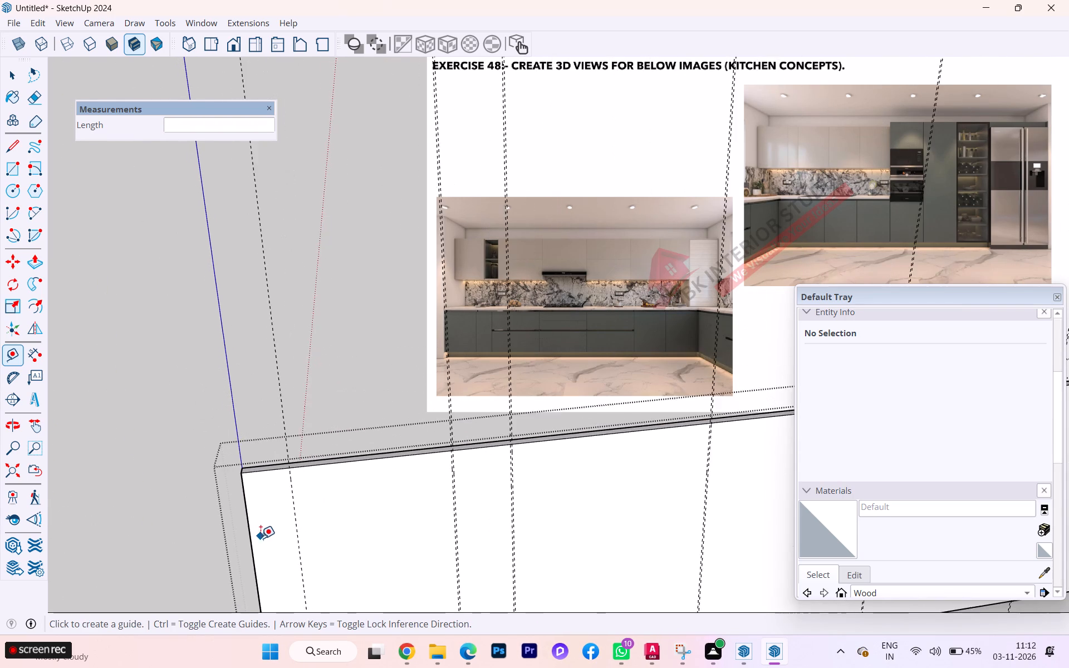
{"action": "scroll", "coordinate": [261, 541], "scroll_direction": "down", "scroll_amount": 2}
{"action": "scroll", "coordinate": [298, 457], "scroll_direction": "up", "scroll_amount": 1}
{"action": "scroll", "coordinate": [301, 441], "scroll_direction": "down", "scroll_amount": 3}
{"action": "scroll", "coordinate": [301, 440], "scroll_direction": "up", "scroll_amount": 5}
{"action": "scroll", "coordinate": [300, 446], "scroll_direction": "down", "scroll_amount": 1}
{"action": "scroll", "coordinate": [300, 448], "scroll_direction": "up", "scroll_amount": 1}
{"action": "scroll", "coordinate": [300, 448], "scroll_direction": "down", "scroll_amount": 6}
{"action": "scroll", "coordinate": [298, 456], "scroll_direction": "up", "scroll_amount": 2}
{"action": "scroll", "coordinate": [298, 460], "scroll_direction": "down", "scroll_amount": 1}
{"action": "key", "text": "space"}
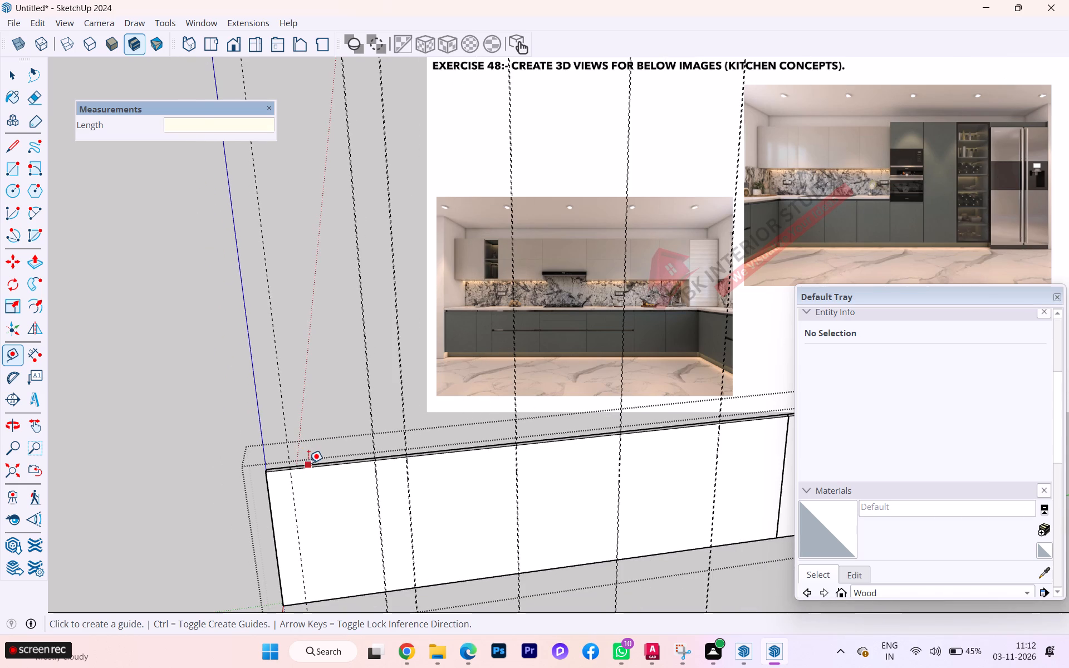
{"action": "key", "text": "Escape"}
{"action": "scroll", "coordinate": [256, 462], "scroll_direction": "down", "scroll_amount": 3}
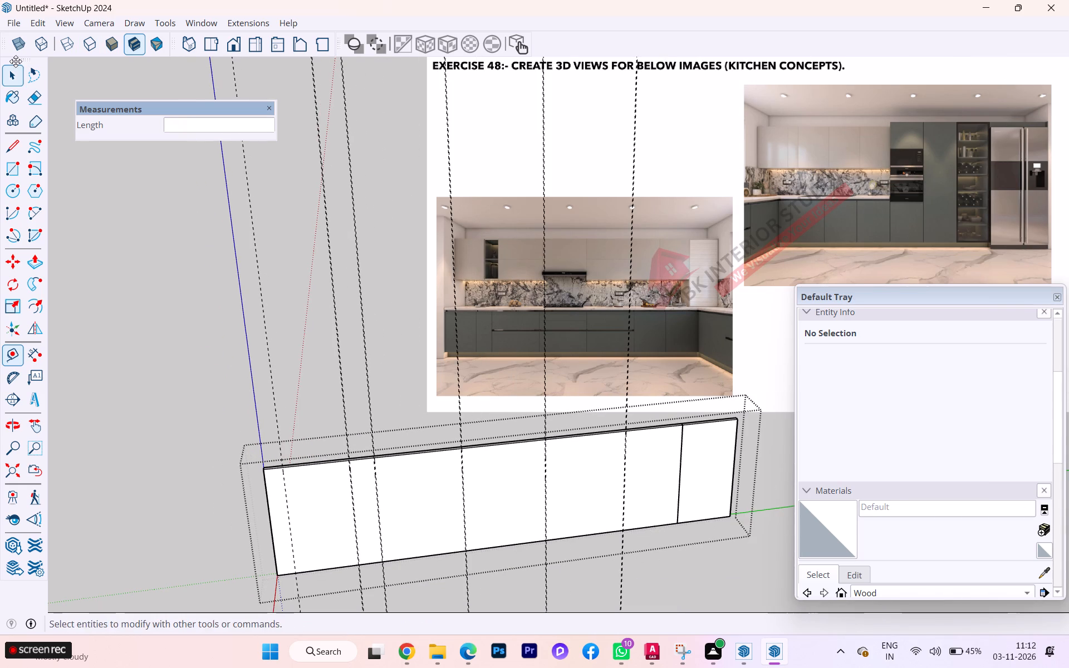
Copy the narrow gap strip near the inner corner along the cabinet front onto the nearest pair of 4 mm guides.
{"action": "left_click", "coordinate": [13, 68]}
{"action": "scroll", "coordinate": [458, 644], "scroll_direction": "down", "scroll_amount": 3}
{"action": "scroll", "coordinate": [657, 410], "scroll_direction": "up", "scroll_amount": 1}
{"action": "scroll", "coordinate": [661, 408], "scroll_direction": "down", "scroll_amount": 1}
{"action": "scroll", "coordinate": [664, 407], "scroll_direction": "up", "scroll_amount": 2}
{"action": "left_click_drag", "start_coordinate": [678, 401], "coordinate": [722, 588]}
{"action": "scroll", "coordinate": [688, 511], "scroll_direction": "up", "scroll_amount": 1}
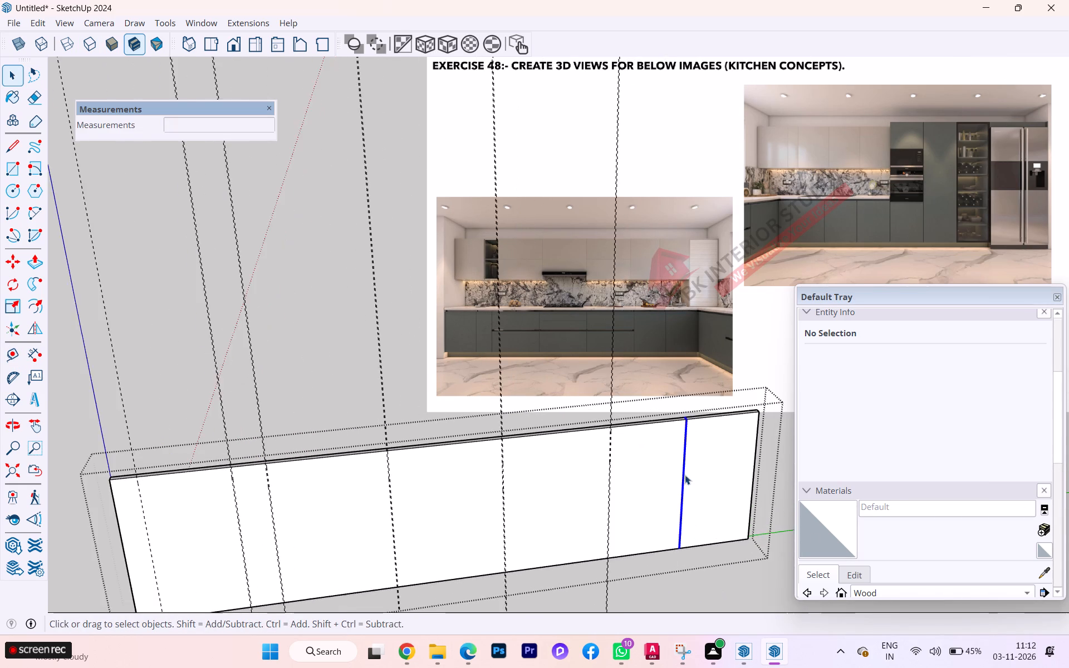
{"action": "scroll", "coordinate": [687, 445], "scroll_direction": "up", "scroll_amount": 1}
{"action": "key", "text": "m"}
{"action": "scroll", "coordinate": [696, 393], "scroll_direction": "up", "scroll_amount": 1}
{"action": "scroll", "coordinate": [695, 404], "scroll_direction": "down", "scroll_amount": 1}
{"action": "scroll", "coordinate": [694, 406], "scroll_direction": "up", "scroll_amount": 4}
{"action": "scroll", "coordinate": [693, 415], "scroll_direction": "down", "scroll_amount": 1}
{"action": "scroll", "coordinate": [692, 416], "scroll_direction": "up", "scroll_amount": 3}
{"action": "scroll", "coordinate": [688, 420], "scroll_direction": "down", "scroll_amount": 4}
{"action": "scroll", "coordinate": [688, 419], "scroll_direction": "up", "scroll_amount": 9}
{"action": "scroll", "coordinate": [685, 412], "scroll_direction": "down", "scroll_amount": 4}
{"action": "scroll", "coordinate": [685, 412], "scroll_direction": "up", "scroll_amount": 11}
{"action": "left_click", "coordinate": [670, 421]}
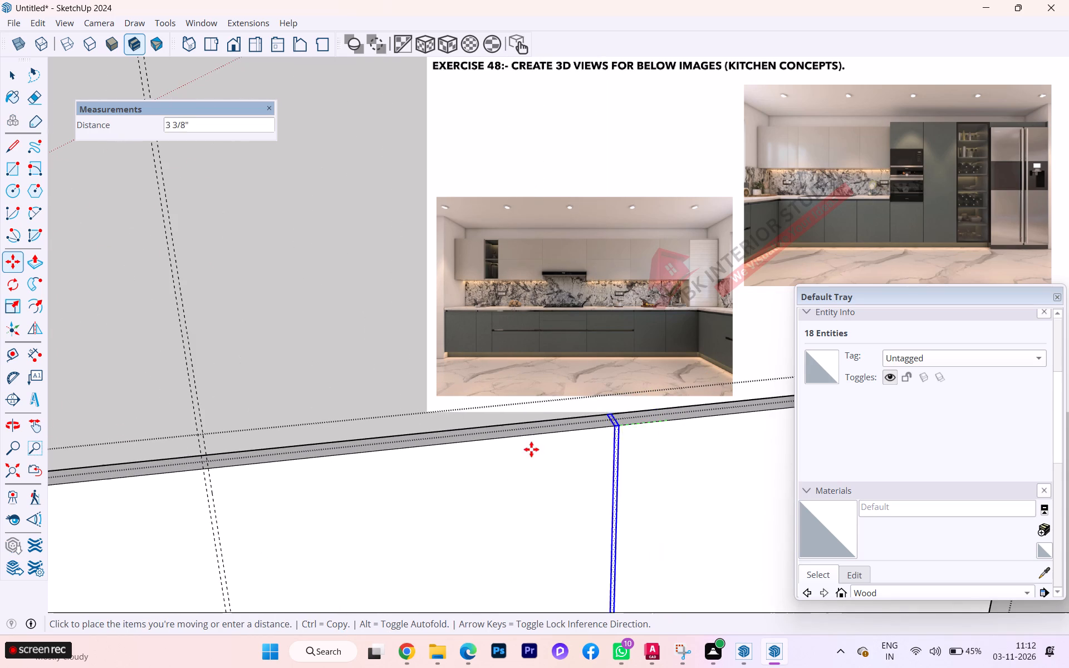
{"action": "scroll", "coordinate": [561, 432], "scroll_direction": "down", "scroll_amount": 3}
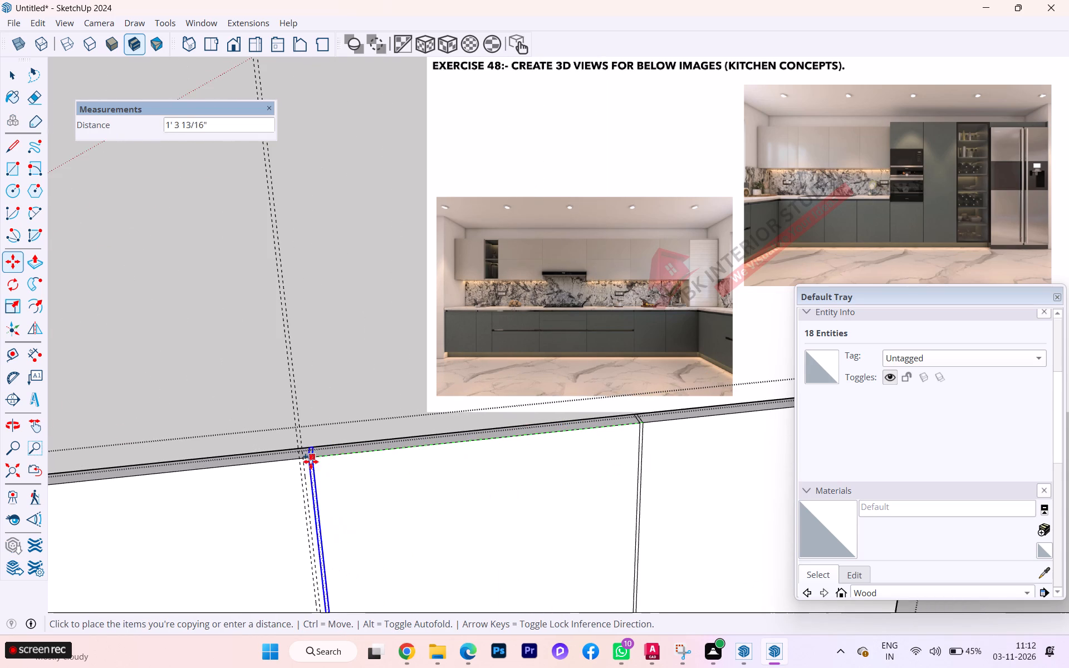
{"action": "scroll", "coordinate": [311, 462], "scroll_direction": "up", "scroll_amount": 5}
{"action": "scroll", "coordinate": [297, 463], "scroll_direction": "down", "scroll_amount": 1}
{"action": "scroll", "coordinate": [297, 463], "scroll_direction": "up", "scroll_amount": 6}
{"action": "scroll", "coordinate": [297, 458], "scroll_direction": "down", "scroll_amount": 1}
{"action": "scroll", "coordinate": [297, 457], "scroll_direction": "up", "scroll_amount": 7}
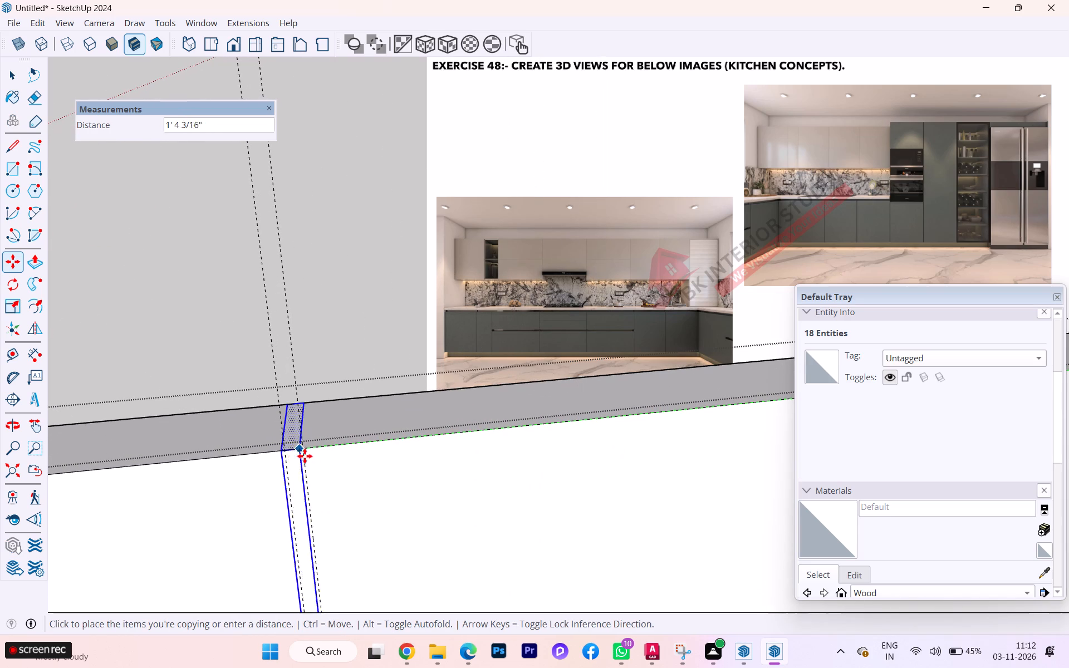
{"action": "left_click", "coordinate": [303, 449]}
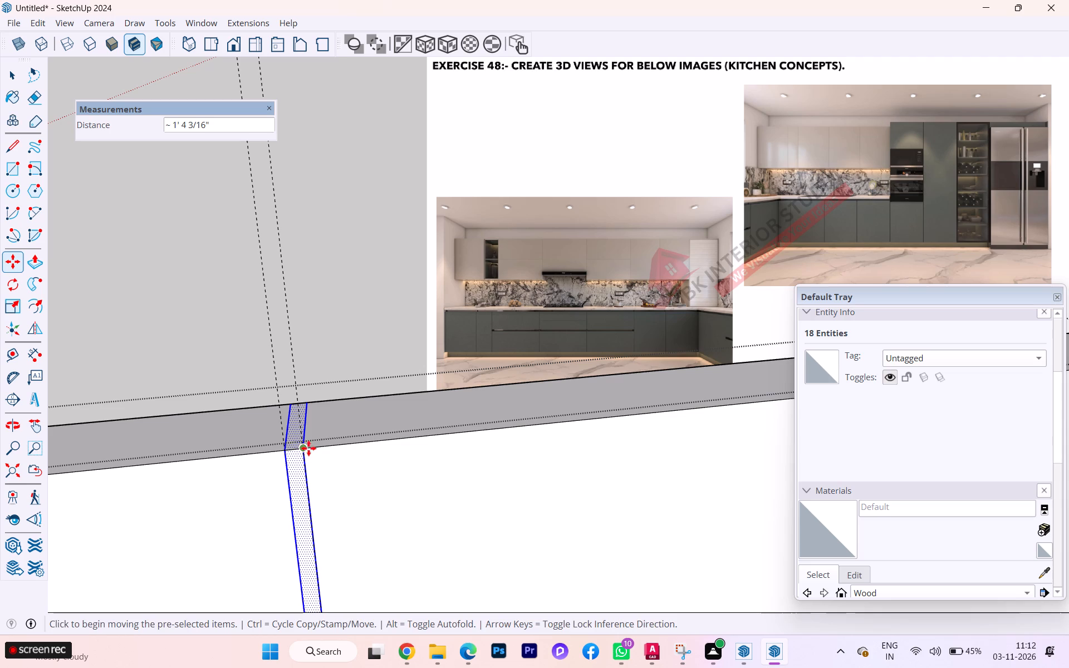
{"action": "left_click", "coordinate": [304, 445]}
{"action": "scroll", "coordinate": [429, 420], "scroll_direction": "down", "scroll_amount": 3}
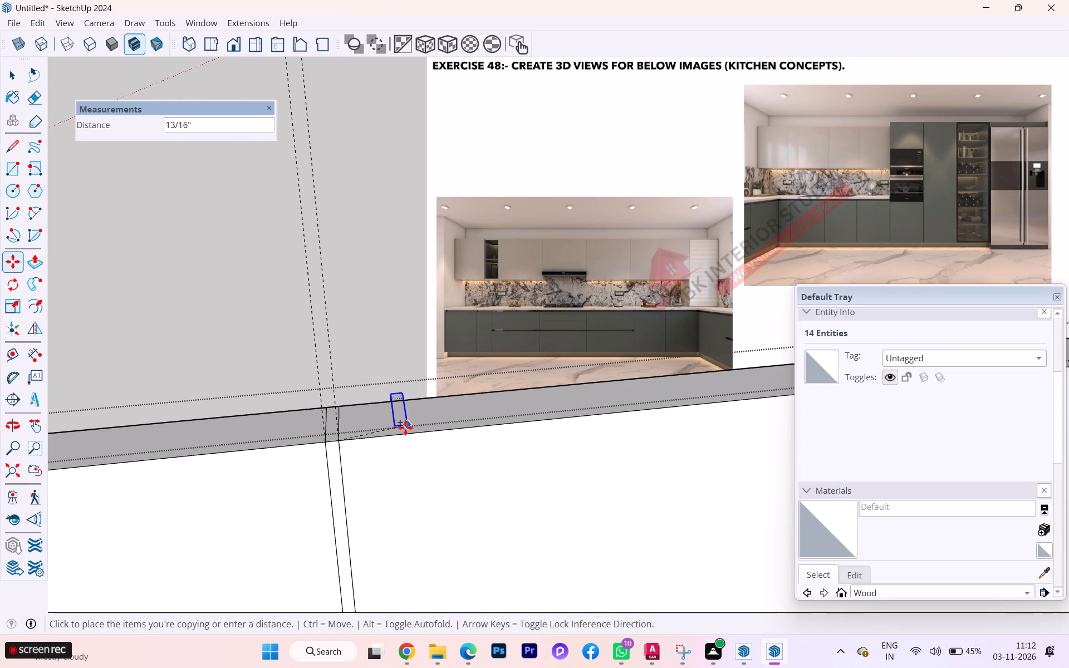
{"action": "key", "text": "Escape"}
Inspect the copied gap strip and the neighbouring original gap on the cabinet front.
{"action": "scroll", "coordinate": [339, 445], "scroll_direction": "up", "scroll_amount": 3}
{"action": "scroll", "coordinate": [521, 354], "scroll_direction": "down", "scroll_amount": 8}
{"action": "scroll", "coordinate": [498, 372], "scroll_direction": "up", "scroll_amount": 1}
{"action": "scroll", "coordinate": [498, 372], "scroll_direction": "down", "scroll_amount": 2}
{"action": "scroll", "coordinate": [496, 372], "scroll_direction": "up", "scroll_amount": 1}
{"action": "scroll", "coordinate": [496, 372], "scroll_direction": "down", "scroll_amount": 5}
{"action": "scroll", "coordinate": [401, 386], "scroll_direction": "up", "scroll_amount": 2}
{"action": "scroll", "coordinate": [398, 386], "scroll_direction": "down", "scroll_amount": 5}
{"action": "scroll", "coordinate": [381, 414], "scroll_direction": "up", "scroll_amount": 1}
{"action": "scroll", "coordinate": [382, 414], "scroll_direction": "down", "scroll_amount": 1}
{"action": "scroll", "coordinate": [383, 417], "scroll_direction": "up", "scroll_amount": 1}
{"action": "scroll", "coordinate": [383, 419], "scroll_direction": "down", "scroll_amount": 1}
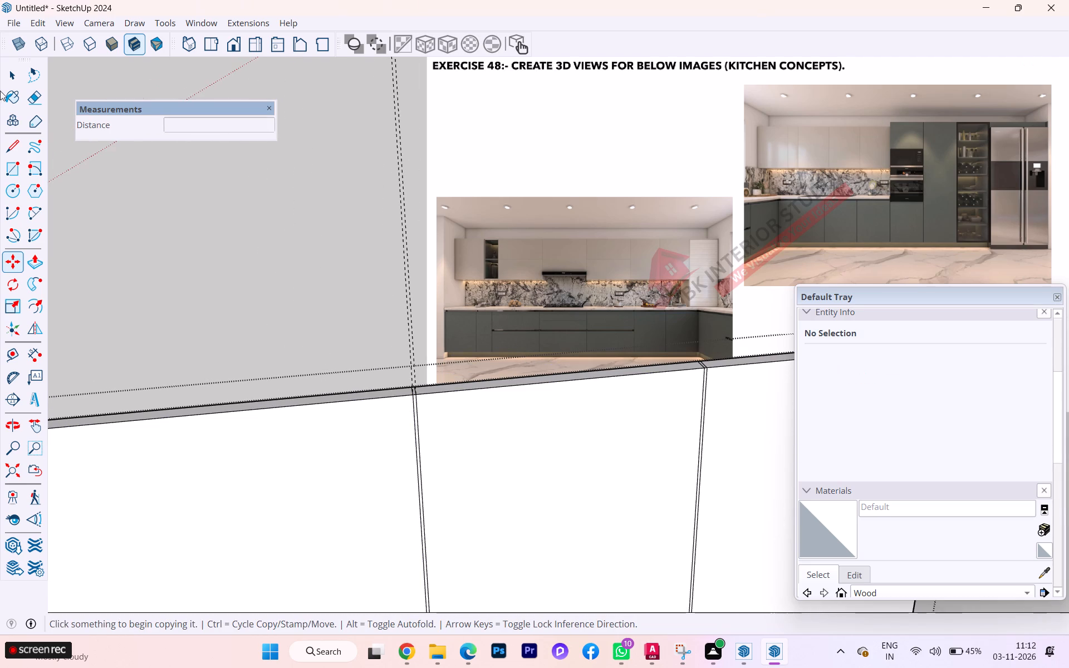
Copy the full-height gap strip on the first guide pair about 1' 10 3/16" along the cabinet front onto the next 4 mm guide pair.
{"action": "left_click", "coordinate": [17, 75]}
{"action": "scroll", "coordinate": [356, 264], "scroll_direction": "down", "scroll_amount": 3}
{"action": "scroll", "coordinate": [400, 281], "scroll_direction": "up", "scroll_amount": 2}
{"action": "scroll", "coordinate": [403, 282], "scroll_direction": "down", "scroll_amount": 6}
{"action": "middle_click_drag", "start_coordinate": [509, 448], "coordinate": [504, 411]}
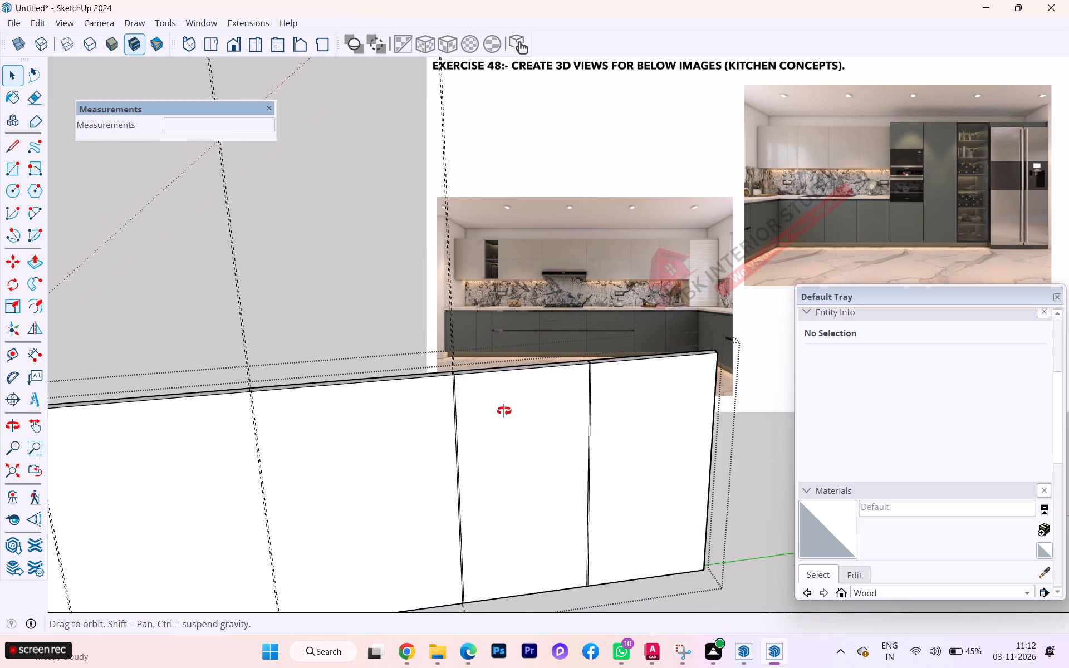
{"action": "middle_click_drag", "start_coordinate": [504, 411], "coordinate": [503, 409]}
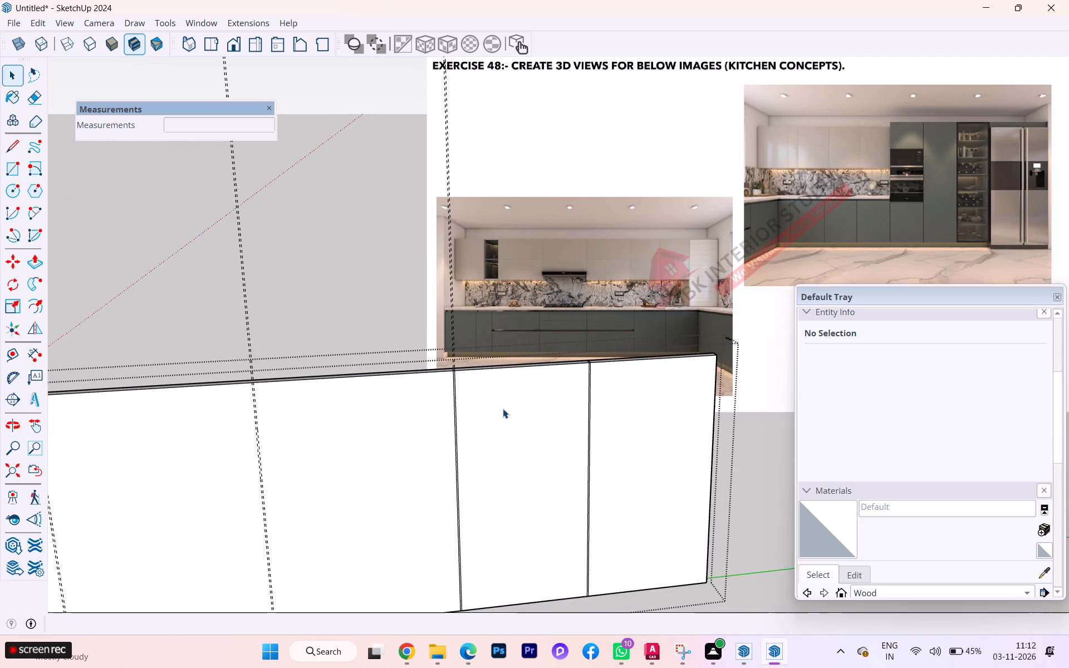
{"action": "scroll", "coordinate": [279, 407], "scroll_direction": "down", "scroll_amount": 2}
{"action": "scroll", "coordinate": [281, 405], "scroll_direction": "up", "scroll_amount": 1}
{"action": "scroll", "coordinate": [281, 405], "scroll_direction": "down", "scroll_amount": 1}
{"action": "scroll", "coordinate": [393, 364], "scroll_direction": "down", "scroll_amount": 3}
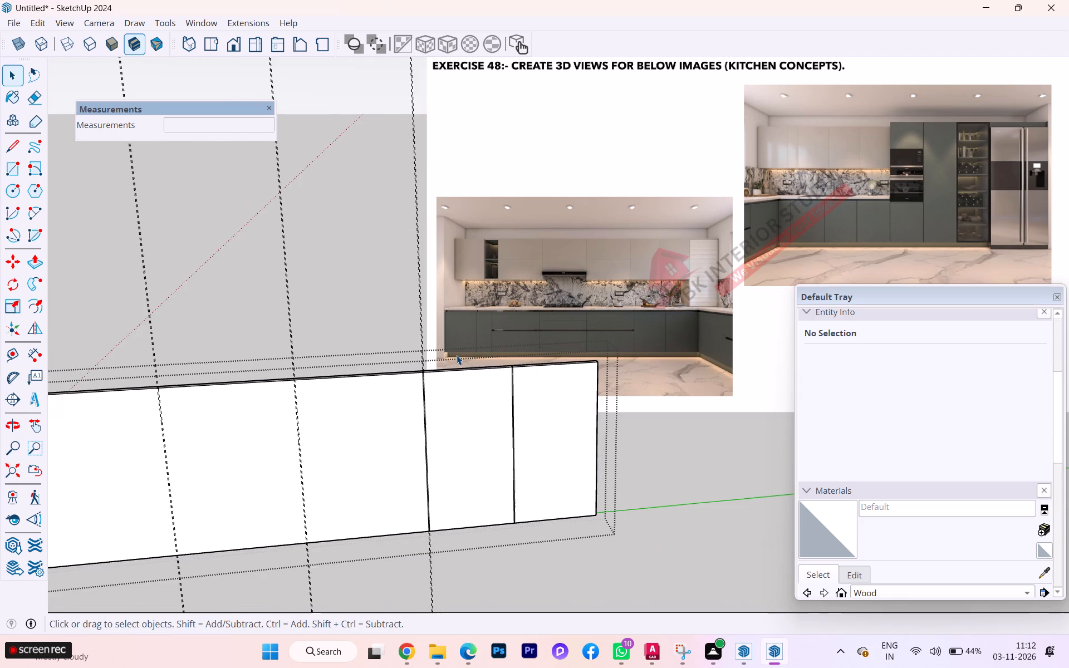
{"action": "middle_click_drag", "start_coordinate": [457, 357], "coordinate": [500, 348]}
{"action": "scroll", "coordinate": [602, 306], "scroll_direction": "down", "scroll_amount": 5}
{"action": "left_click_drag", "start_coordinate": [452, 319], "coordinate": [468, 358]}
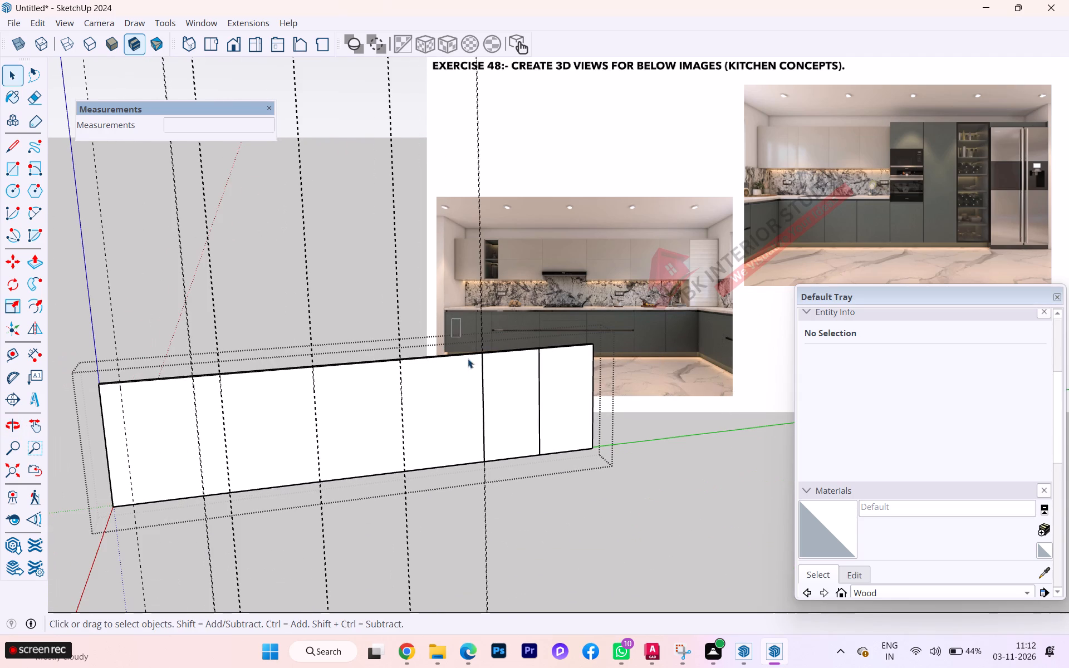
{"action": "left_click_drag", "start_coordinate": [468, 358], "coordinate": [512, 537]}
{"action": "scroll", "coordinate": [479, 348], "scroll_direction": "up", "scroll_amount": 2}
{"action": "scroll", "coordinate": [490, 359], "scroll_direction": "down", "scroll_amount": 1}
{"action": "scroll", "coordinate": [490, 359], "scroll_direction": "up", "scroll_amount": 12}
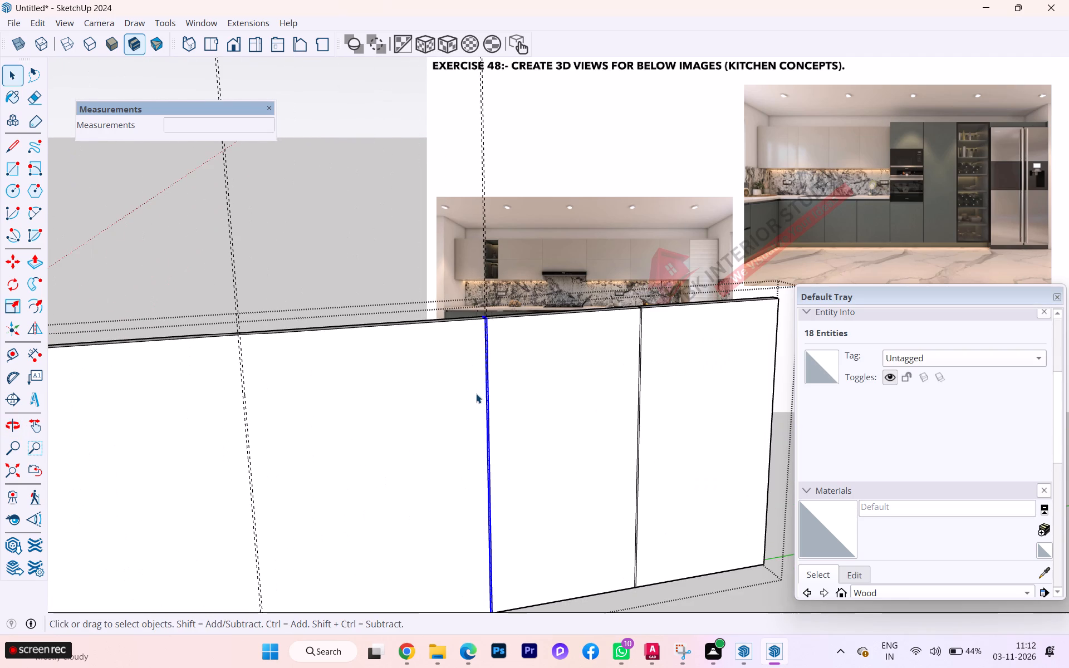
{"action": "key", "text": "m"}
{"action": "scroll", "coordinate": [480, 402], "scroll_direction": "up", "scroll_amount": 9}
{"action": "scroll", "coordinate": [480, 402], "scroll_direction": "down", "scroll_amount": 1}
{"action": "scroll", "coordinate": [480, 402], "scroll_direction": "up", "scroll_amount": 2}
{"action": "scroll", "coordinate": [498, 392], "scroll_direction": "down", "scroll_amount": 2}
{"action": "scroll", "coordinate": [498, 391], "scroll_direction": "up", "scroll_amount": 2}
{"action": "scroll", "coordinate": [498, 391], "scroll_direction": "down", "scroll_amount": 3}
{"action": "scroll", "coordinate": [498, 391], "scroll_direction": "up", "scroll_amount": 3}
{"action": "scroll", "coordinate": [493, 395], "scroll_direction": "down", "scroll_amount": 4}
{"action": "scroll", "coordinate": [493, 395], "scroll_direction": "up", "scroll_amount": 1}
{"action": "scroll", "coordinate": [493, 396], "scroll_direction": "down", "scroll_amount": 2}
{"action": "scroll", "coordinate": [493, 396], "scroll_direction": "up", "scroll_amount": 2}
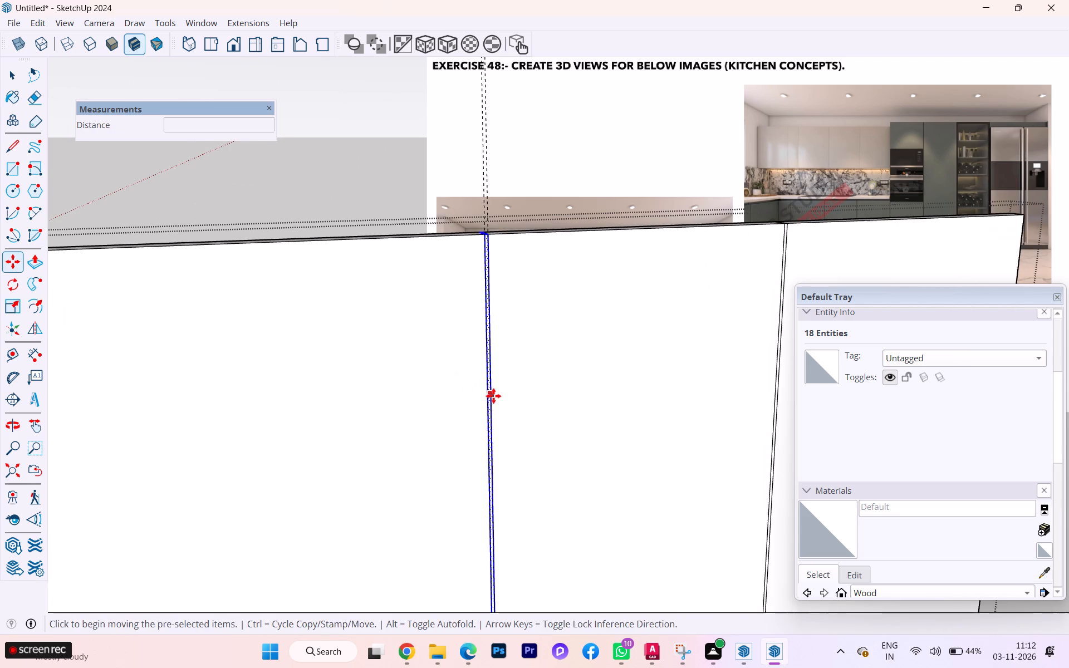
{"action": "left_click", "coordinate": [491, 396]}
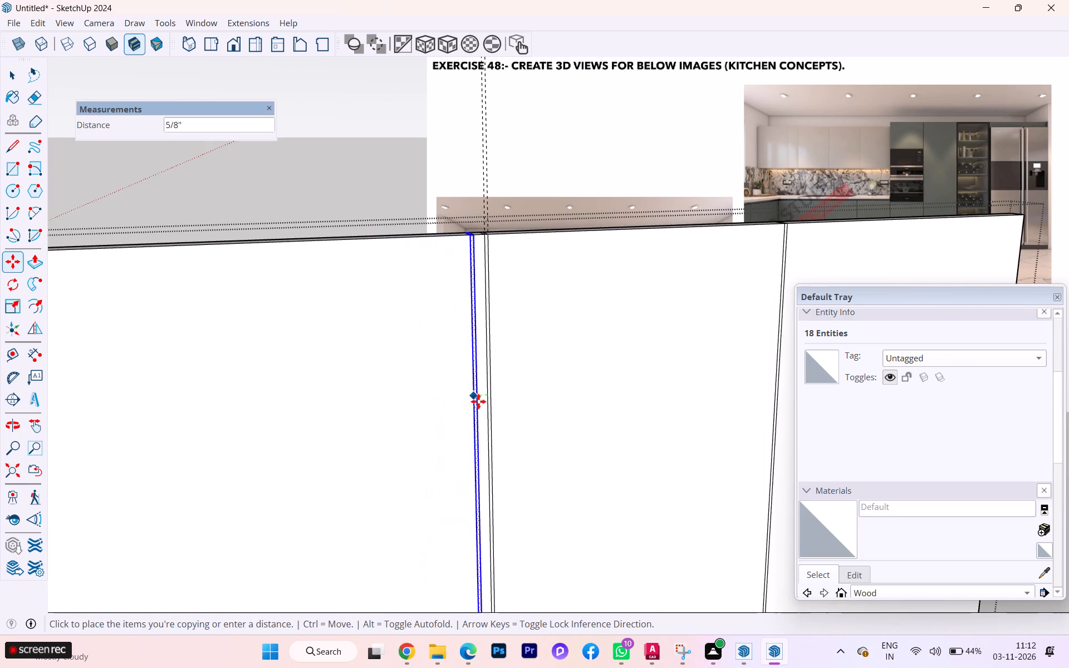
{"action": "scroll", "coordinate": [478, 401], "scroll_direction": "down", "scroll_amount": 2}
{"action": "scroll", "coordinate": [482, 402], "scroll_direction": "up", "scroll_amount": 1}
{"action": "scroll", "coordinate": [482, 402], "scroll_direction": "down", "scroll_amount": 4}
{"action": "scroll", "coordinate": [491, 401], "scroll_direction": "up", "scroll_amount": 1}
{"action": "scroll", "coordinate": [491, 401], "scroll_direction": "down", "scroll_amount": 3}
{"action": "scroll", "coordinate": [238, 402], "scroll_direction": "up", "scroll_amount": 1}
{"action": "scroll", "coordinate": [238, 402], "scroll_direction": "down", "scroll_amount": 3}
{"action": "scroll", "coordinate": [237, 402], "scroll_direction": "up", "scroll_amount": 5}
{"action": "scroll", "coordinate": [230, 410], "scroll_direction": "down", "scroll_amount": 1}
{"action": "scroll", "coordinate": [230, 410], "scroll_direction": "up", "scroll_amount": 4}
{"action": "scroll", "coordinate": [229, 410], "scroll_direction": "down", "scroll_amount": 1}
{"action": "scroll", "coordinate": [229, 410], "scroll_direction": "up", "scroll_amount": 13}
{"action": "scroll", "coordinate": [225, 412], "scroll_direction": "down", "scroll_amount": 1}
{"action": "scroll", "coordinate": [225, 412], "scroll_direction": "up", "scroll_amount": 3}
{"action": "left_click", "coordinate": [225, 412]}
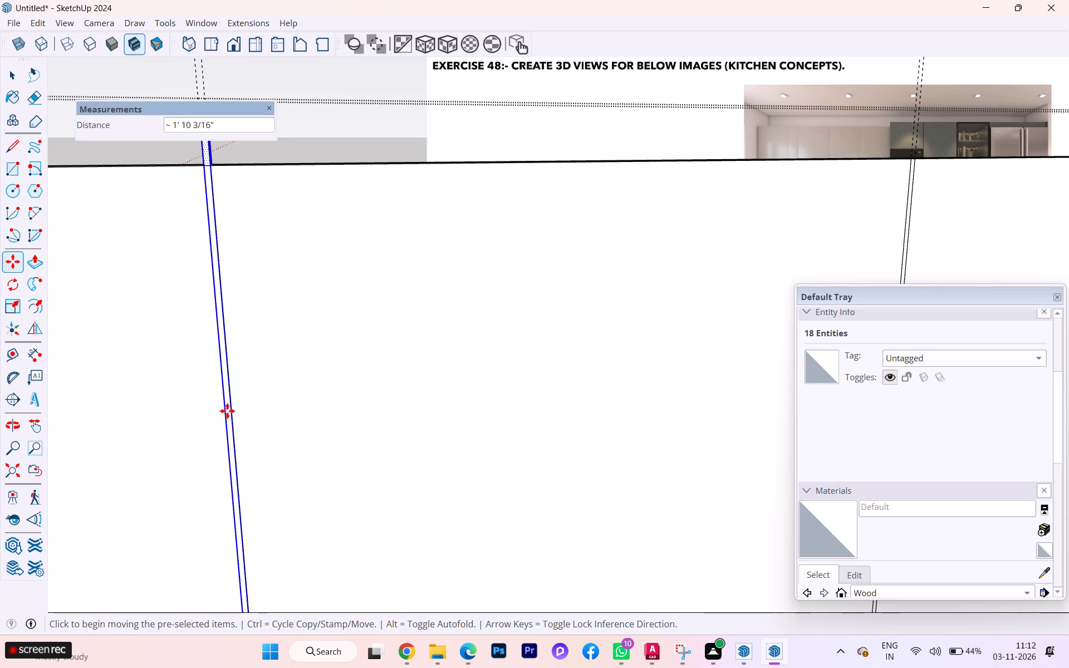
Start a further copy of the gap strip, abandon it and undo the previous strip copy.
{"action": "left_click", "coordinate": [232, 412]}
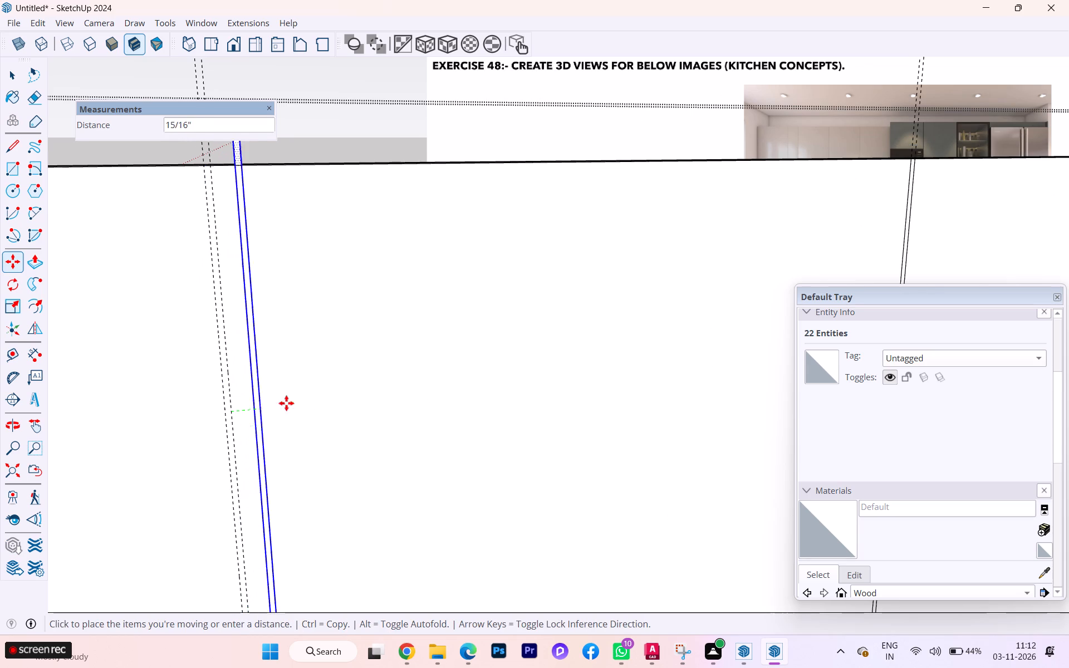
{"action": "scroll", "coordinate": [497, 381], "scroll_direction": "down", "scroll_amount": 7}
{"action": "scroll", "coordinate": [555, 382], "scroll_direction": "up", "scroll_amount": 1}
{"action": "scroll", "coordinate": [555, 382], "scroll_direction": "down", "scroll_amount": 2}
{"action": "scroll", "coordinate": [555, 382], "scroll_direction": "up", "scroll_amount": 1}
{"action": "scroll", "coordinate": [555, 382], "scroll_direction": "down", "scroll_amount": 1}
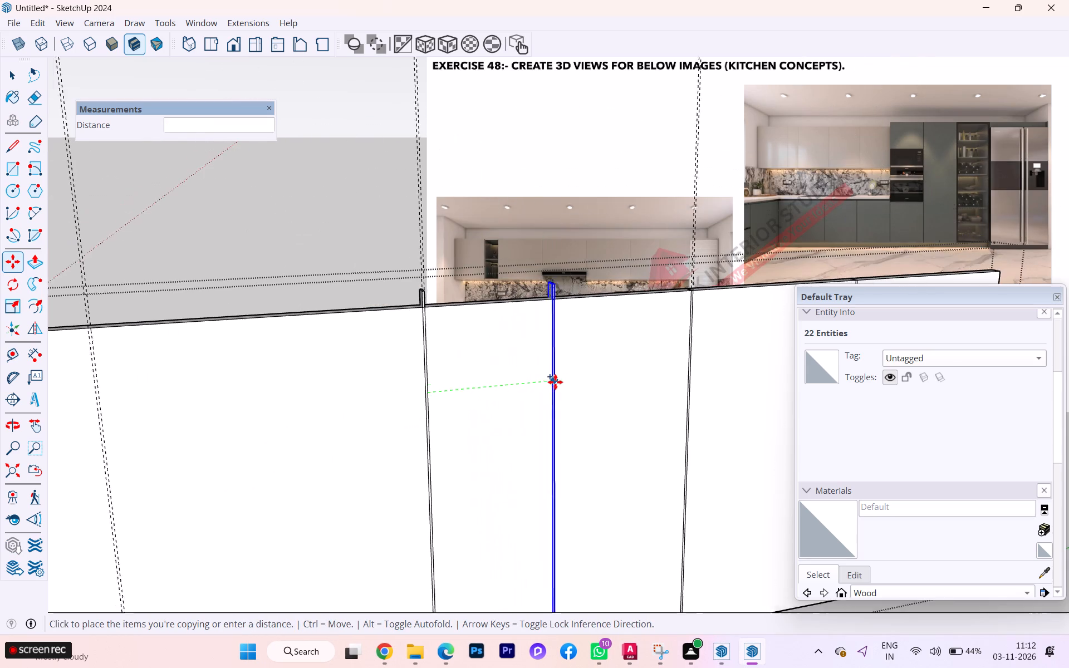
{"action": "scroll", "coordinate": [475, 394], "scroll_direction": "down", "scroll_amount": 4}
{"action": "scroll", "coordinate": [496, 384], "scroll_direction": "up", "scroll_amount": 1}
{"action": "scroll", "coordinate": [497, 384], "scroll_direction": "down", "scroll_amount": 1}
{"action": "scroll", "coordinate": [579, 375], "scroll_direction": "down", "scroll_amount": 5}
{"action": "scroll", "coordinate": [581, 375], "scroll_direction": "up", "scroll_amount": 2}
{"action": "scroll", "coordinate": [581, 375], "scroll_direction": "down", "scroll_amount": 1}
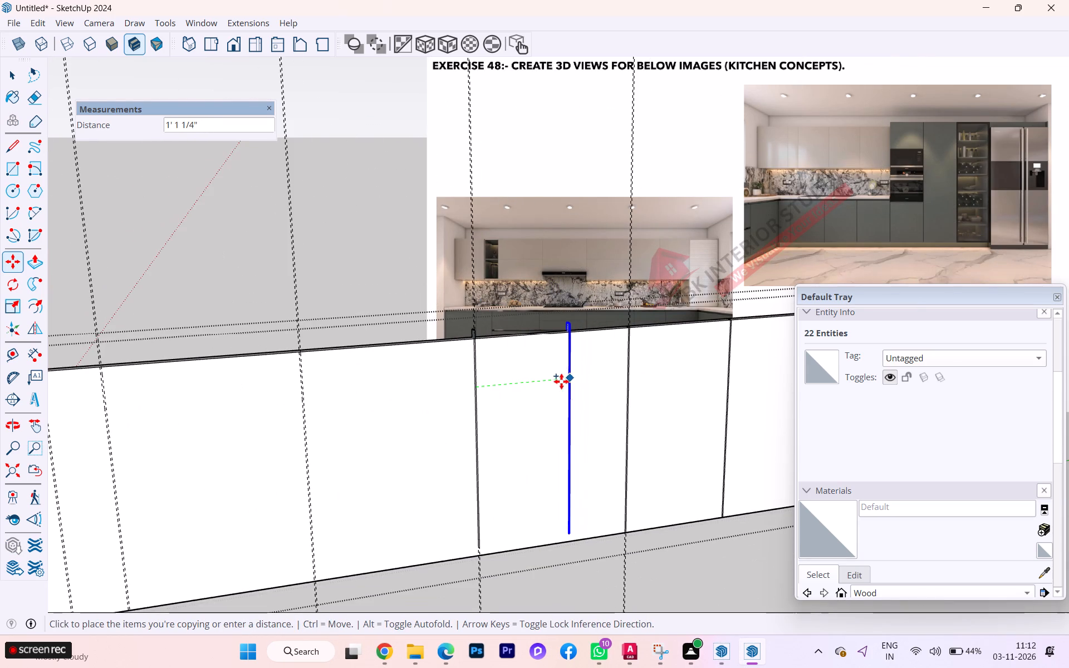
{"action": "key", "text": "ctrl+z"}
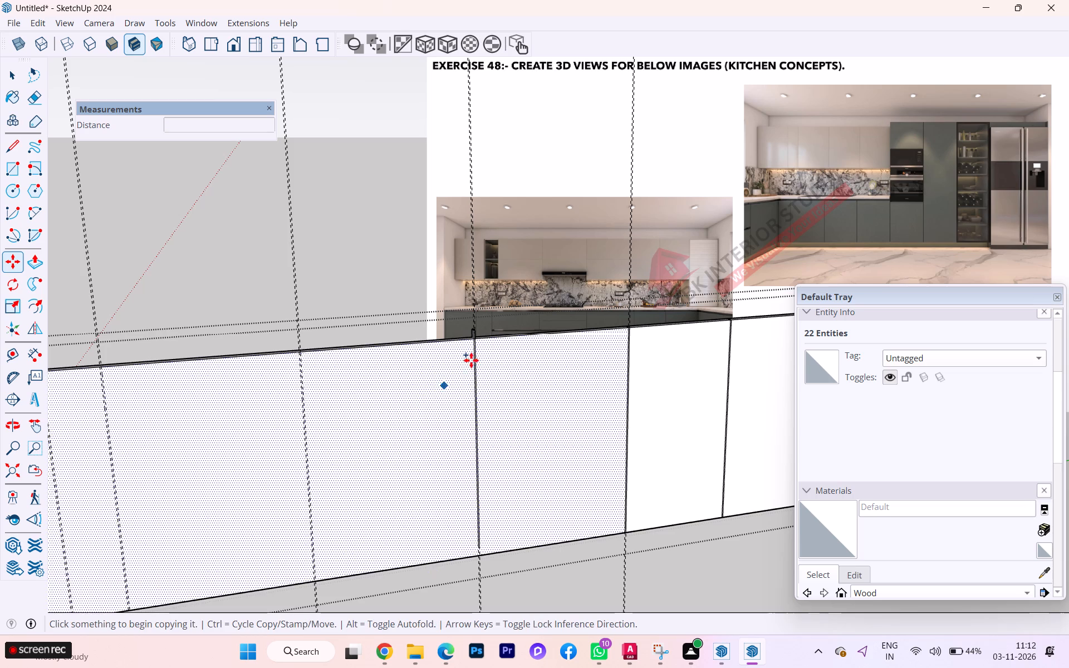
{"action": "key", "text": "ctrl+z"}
Reselect the gap strip on the first guide pair and copy it 1' 10 3/16" along the green axis onto the next 4 mm guide pair.
{"action": "scroll", "coordinate": [486, 336], "scroll_direction": "up", "scroll_amount": 6}
{"action": "scroll", "coordinate": [271, 303], "scroll_direction": "down", "scroll_amount": 3}
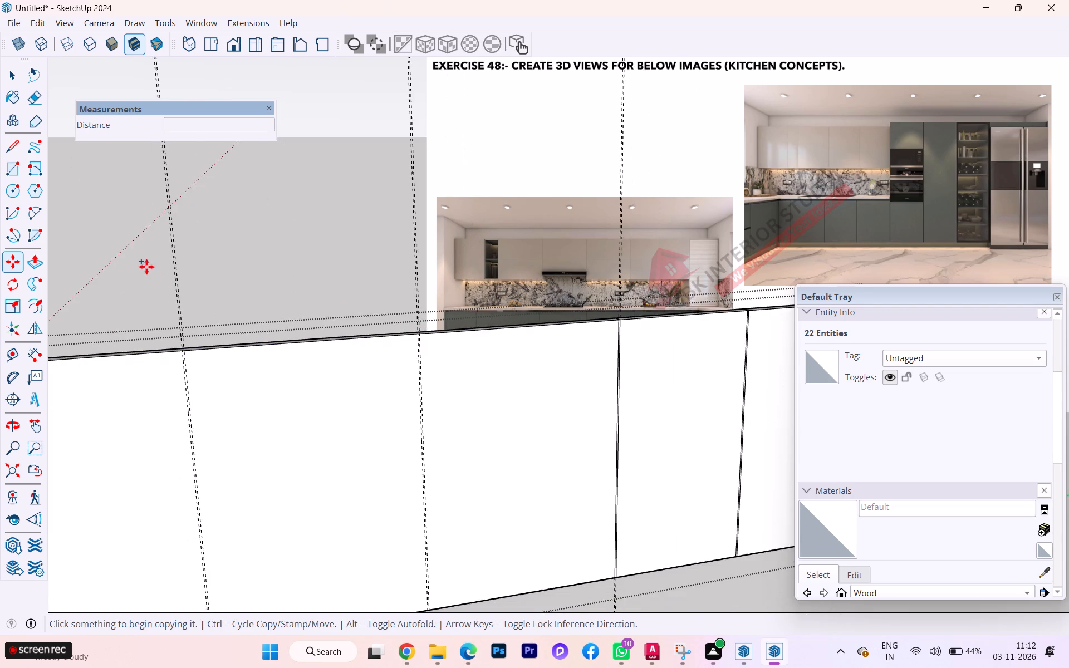
{"action": "scroll", "coordinate": [146, 267], "scroll_direction": "down", "scroll_amount": 3}
{"action": "scroll", "coordinate": [170, 267], "scroll_direction": "up", "scroll_amount": 2}
{"action": "scroll", "coordinate": [176, 267], "scroll_direction": "down", "scroll_amount": 1}
{"action": "left_click", "coordinate": [17, 74]}
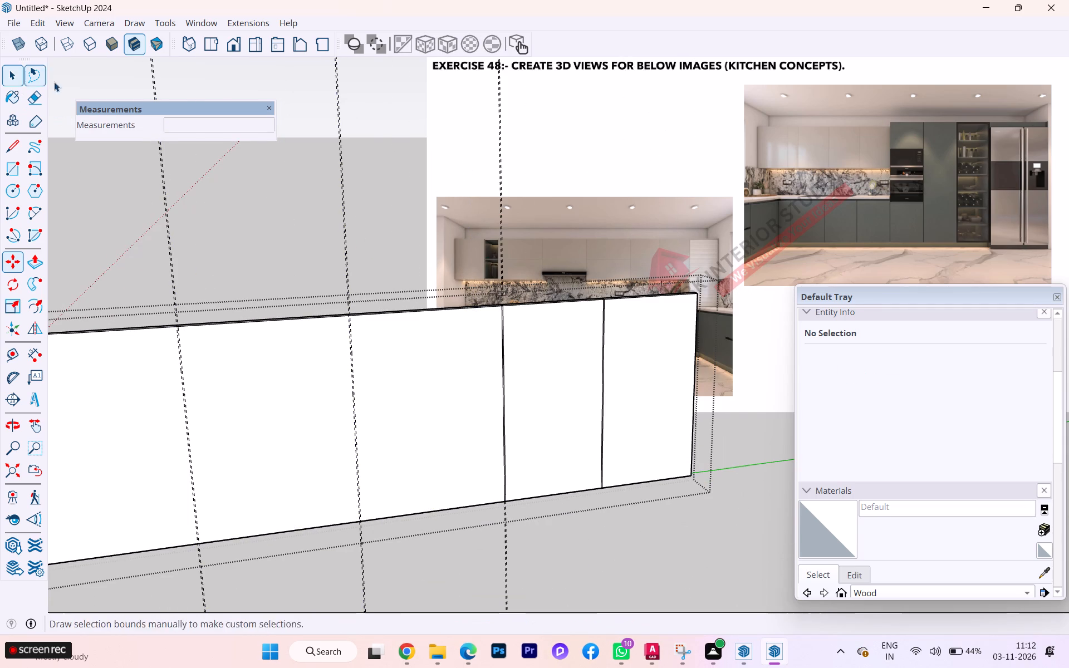
{"action": "left_click_drag", "start_coordinate": [458, 279], "coordinate": [516, 515]}
{"action": "scroll", "coordinate": [526, 303], "scroll_direction": "down", "scroll_amount": 2}
{"action": "middle_click_drag", "start_coordinate": [525, 311], "coordinate": [526, 337]}
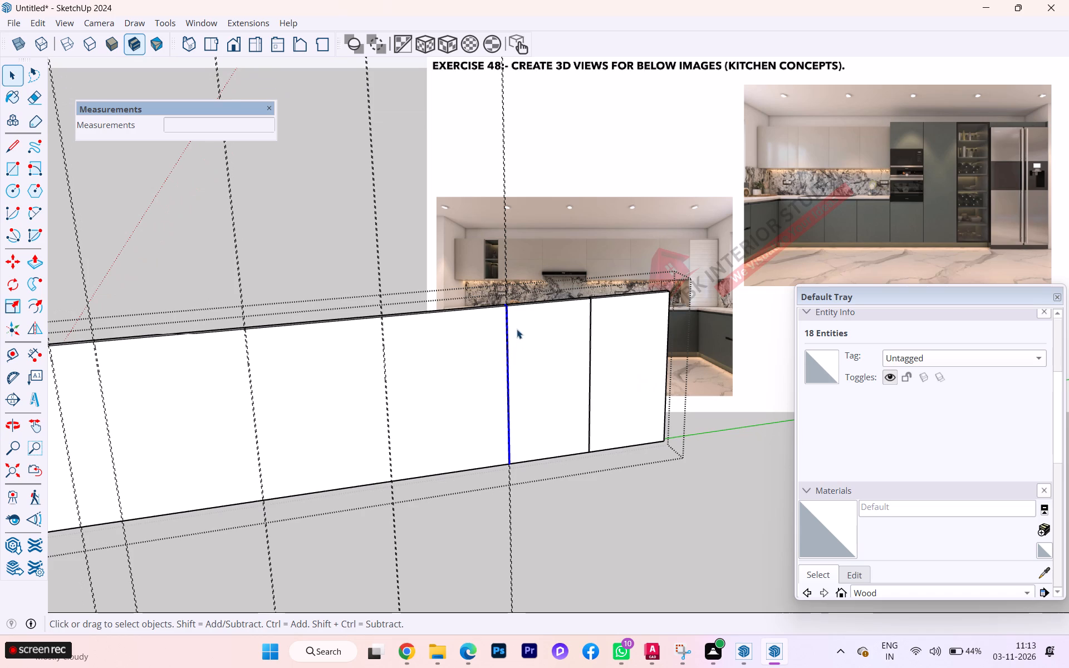
{"action": "scroll", "coordinate": [513, 296], "scroll_direction": "up", "scroll_amount": 14}
{"action": "key", "text": "m"}
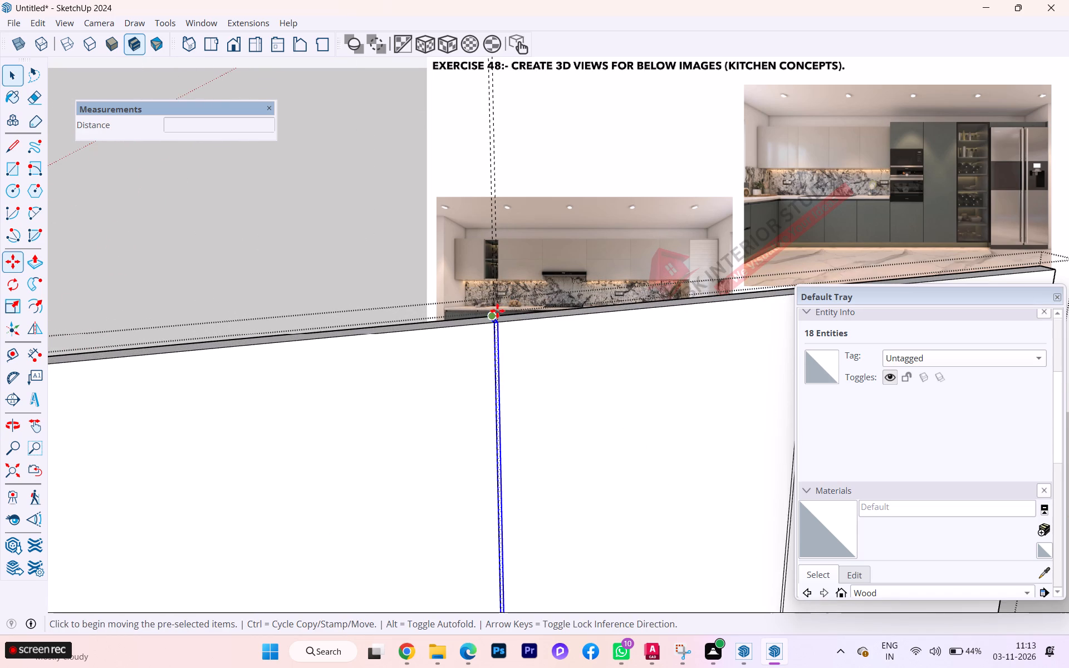
{"action": "scroll", "coordinate": [494, 312], "scroll_direction": "up", "scroll_amount": 4}
{"action": "scroll", "coordinate": [501, 326], "scroll_direction": "down", "scroll_amount": 1}
{"action": "scroll", "coordinate": [501, 326], "scroll_direction": "up", "scroll_amount": 2}
{"action": "scroll", "coordinate": [517, 337], "scroll_direction": "down", "scroll_amount": 1}
{"action": "scroll", "coordinate": [517, 337], "scroll_direction": "up", "scroll_amount": 1}
{"action": "scroll", "coordinate": [517, 337], "scroll_direction": "down", "scroll_amount": 2}
{"action": "scroll", "coordinate": [517, 337], "scroll_direction": "up", "scroll_amount": 6}
{"action": "left_click", "coordinate": [496, 325]}
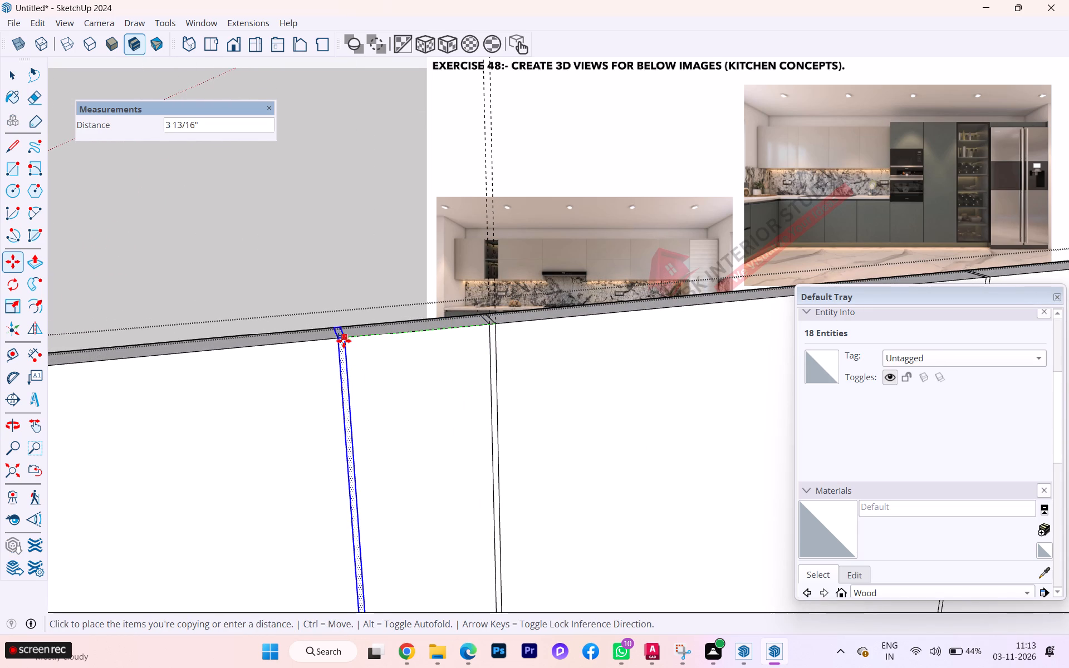
{"action": "key", "text": "Left"}
{"action": "scroll", "coordinate": [398, 343], "scroll_direction": "down", "scroll_amount": 4}
{"action": "scroll", "coordinate": [410, 345], "scroll_direction": "up", "scroll_amount": 1}
{"action": "scroll", "coordinate": [412, 345], "scroll_direction": "down", "scroll_amount": 5}
{"action": "scroll", "coordinate": [483, 346], "scroll_direction": "up", "scroll_amount": 1}
{"action": "scroll", "coordinate": [483, 346], "scroll_direction": "down", "scroll_amount": 4}
{"action": "scroll", "coordinate": [496, 346], "scroll_direction": "up", "scroll_amount": 1}
{"action": "scroll", "coordinate": [496, 346], "scroll_direction": "down", "scroll_amount": 2}
{"action": "scroll", "coordinate": [496, 347], "scroll_direction": "up", "scroll_amount": 3}
{"action": "scroll", "coordinate": [496, 347], "scroll_direction": "down", "scroll_amount": 2}
{"action": "scroll", "coordinate": [289, 346], "scroll_direction": "down", "scroll_amount": 1}
{"action": "scroll", "coordinate": [289, 346], "scroll_direction": "up", "scroll_amount": 7}
{"action": "scroll", "coordinate": [274, 359], "scroll_direction": "down", "scroll_amount": 2}
{"action": "scroll", "coordinate": [274, 359], "scroll_direction": "up", "scroll_amount": 9}
{"action": "scroll", "coordinate": [259, 374], "scroll_direction": "down", "scroll_amount": 1}
{"action": "scroll", "coordinate": [259, 374], "scroll_direction": "up", "scroll_amount": 5}
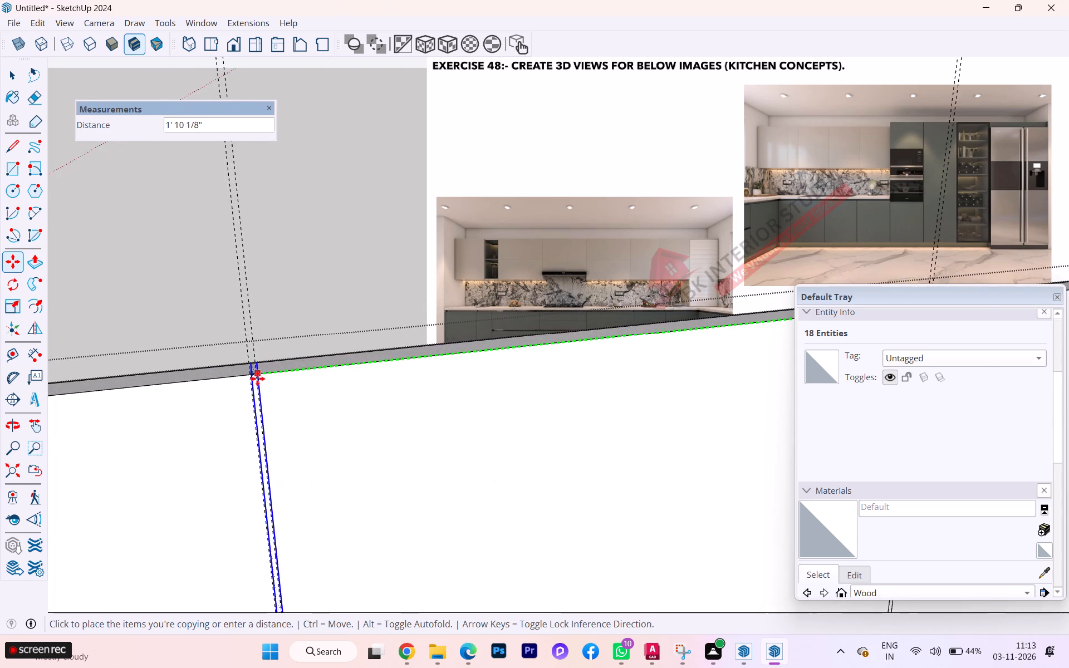
{"action": "scroll", "coordinate": [257, 379], "scroll_direction": "up", "scroll_amount": 1}
{"action": "scroll", "coordinate": [257, 379], "scroll_direction": "down", "scroll_amount": 1}
{"action": "scroll", "coordinate": [257, 379], "scroll_direction": "up", "scroll_amount": 4}
{"action": "scroll", "coordinate": [257, 379], "scroll_direction": "down", "scroll_amount": 1}
{"action": "scroll", "coordinate": [257, 379], "scroll_direction": "up", "scroll_amount": 3}
{"action": "scroll", "coordinate": [253, 374], "scroll_direction": "down", "scroll_amount": 2}
{"action": "scroll", "coordinate": [253, 374], "scroll_direction": "up", "scroll_amount": 6}
{"action": "scroll", "coordinate": [253, 374], "scroll_direction": "down", "scroll_amount": 1}
{"action": "scroll", "coordinate": [253, 374], "scroll_direction": "up", "scroll_amount": 2}
{"action": "scroll", "coordinate": [253, 374], "scroll_direction": "down", "scroll_amount": 4}
{"action": "scroll", "coordinate": [253, 374], "scroll_direction": "up", "scroll_amount": 4}
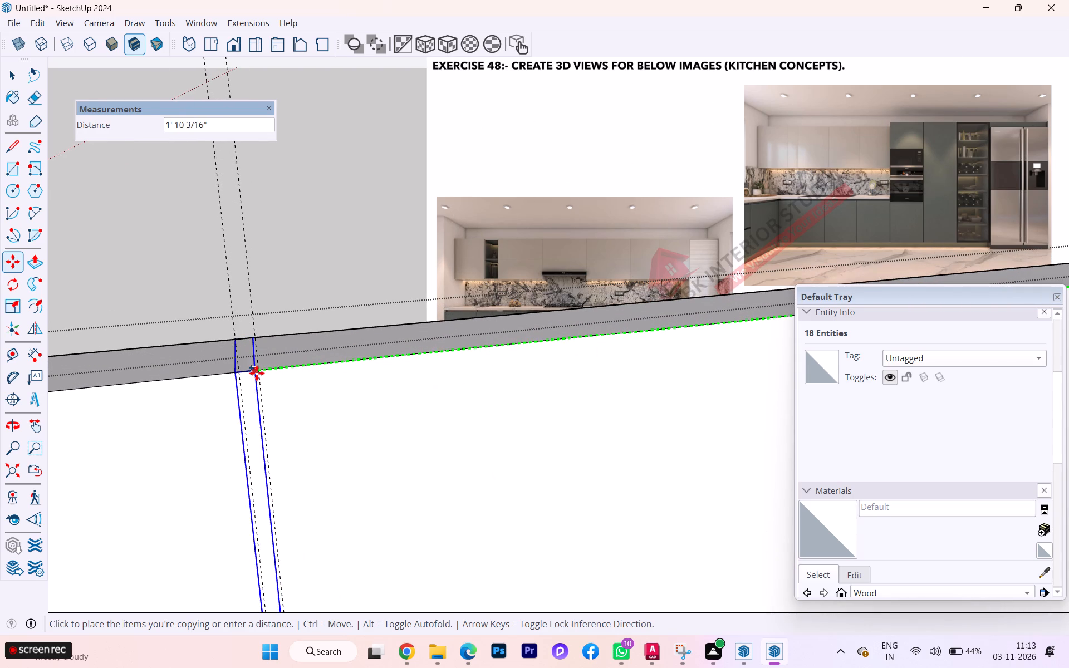
{"action": "left_click", "coordinate": [261, 369]}
Copy the new gap strip about 1' 10 3/16" along the green axis onto the following 4 mm guide pair.
{"action": "left_click", "coordinate": [258, 369]}
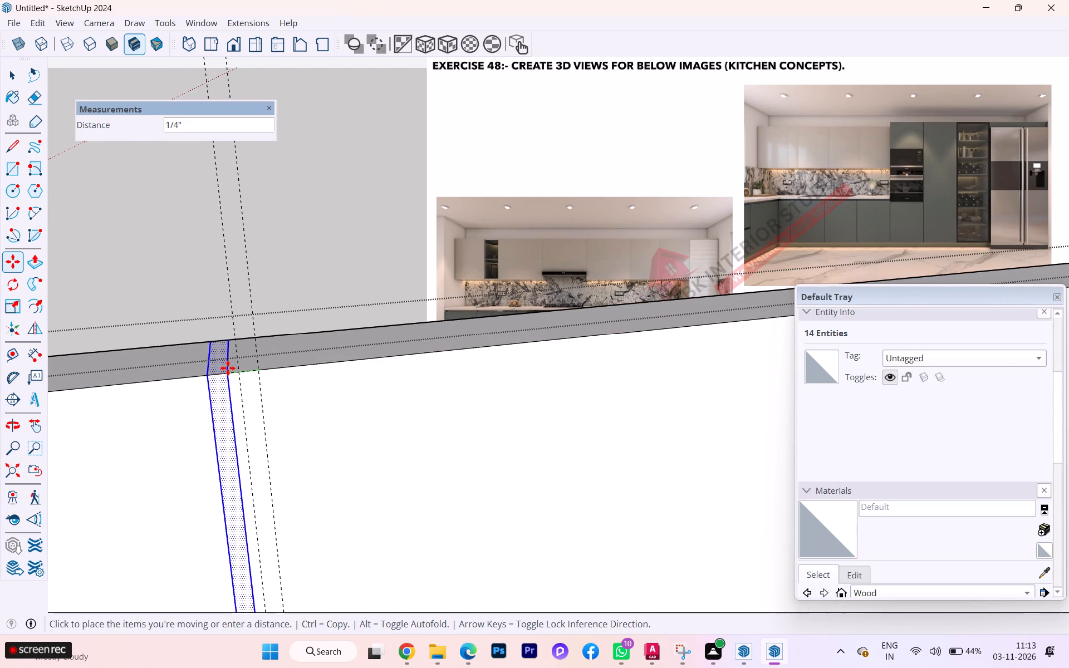
{"action": "scroll", "coordinate": [375, 352], "scroll_direction": "down", "scroll_amount": 8}
{"action": "scroll", "coordinate": [424, 352], "scroll_direction": "up", "scroll_amount": 2}
{"action": "scroll", "coordinate": [425, 352], "scroll_direction": "down", "scroll_amount": 1}
{"action": "scroll", "coordinate": [426, 352], "scroll_direction": "up", "scroll_amount": 1}
{"action": "scroll", "coordinate": [427, 352], "scroll_direction": "down", "scroll_amount": 3}
{"action": "scroll", "coordinate": [437, 352], "scroll_direction": "up", "scroll_amount": 1}
{"action": "scroll", "coordinate": [498, 346], "scroll_direction": "down", "scroll_amount": 8}
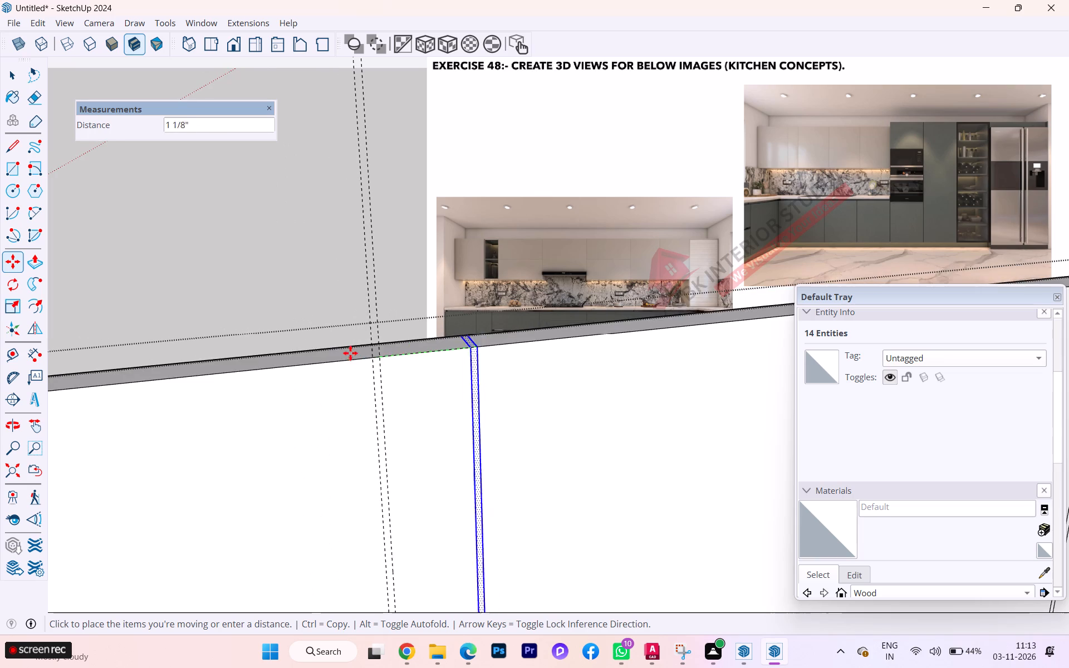
{"action": "key", "text": "Left"}
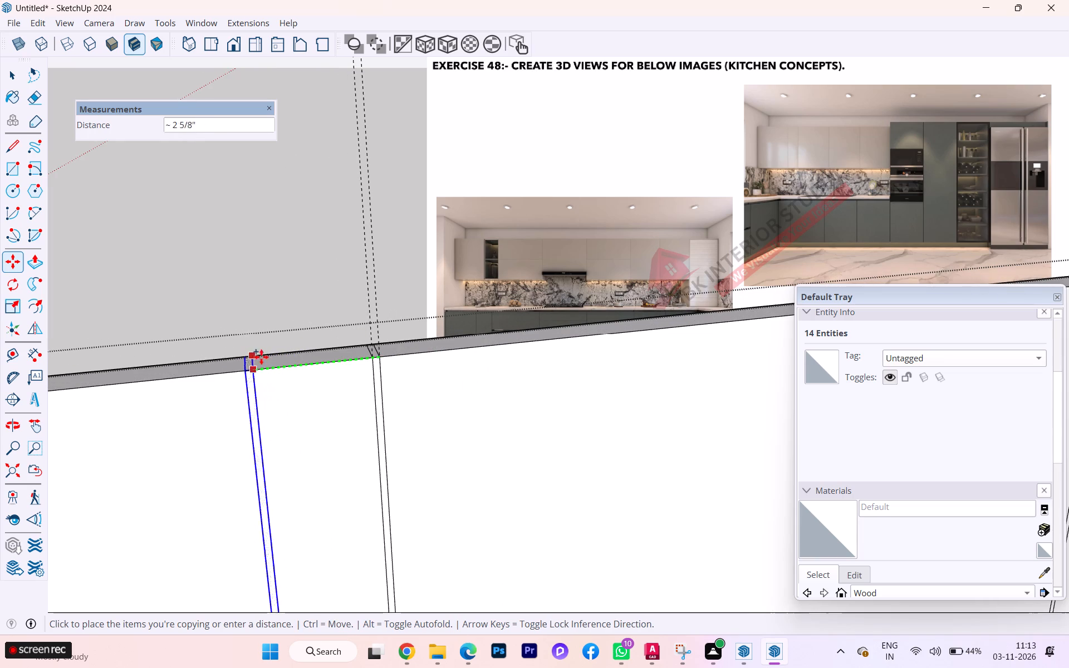
{"action": "scroll", "coordinate": [292, 358], "scroll_direction": "down", "scroll_amount": 6}
{"action": "scroll", "coordinate": [430, 356], "scroll_direction": "down", "scroll_amount": 14}
{"action": "scroll", "coordinate": [630, 336], "scroll_direction": "up", "scroll_amount": 2}
{"action": "scroll", "coordinate": [630, 336], "scroll_direction": "down", "scroll_amount": 2}
{"action": "scroll", "coordinate": [632, 336], "scroll_direction": "up", "scroll_amount": 1}
{"action": "scroll", "coordinate": [632, 336], "scroll_direction": "down", "scroll_amount": 2}
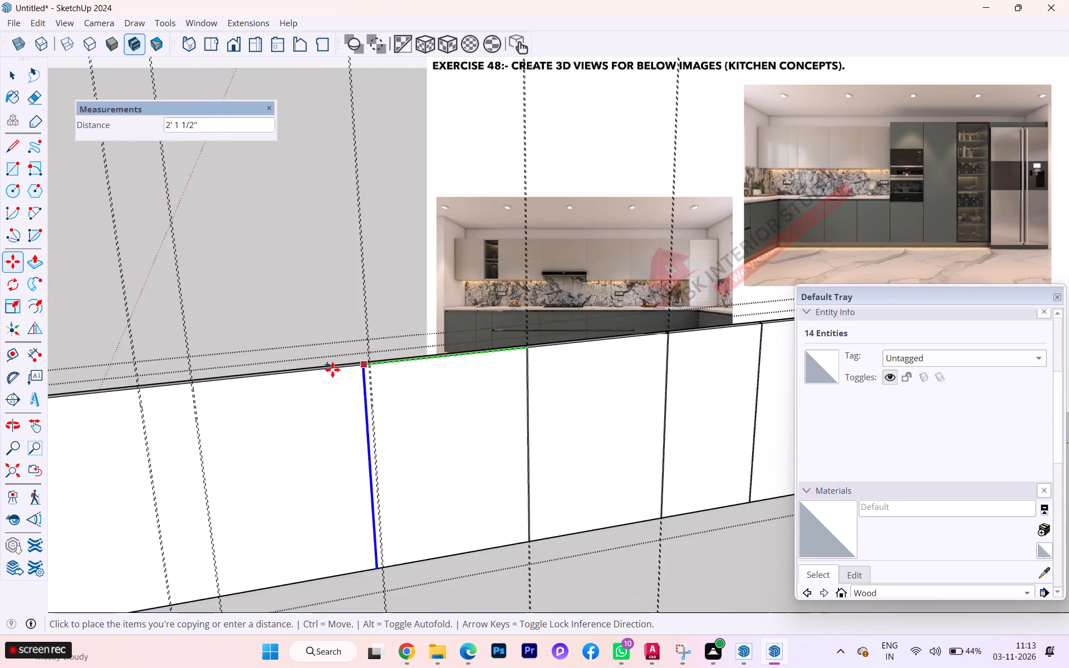
{"action": "scroll", "coordinate": [332, 370], "scroll_direction": "up", "scroll_amount": 14}
{"action": "scroll", "coordinate": [366, 355], "scroll_direction": "down", "scroll_amount": 2}
{"action": "scroll", "coordinate": [366, 355], "scroll_direction": "up", "scroll_amount": 10}
{"action": "scroll", "coordinate": [393, 353], "scroll_direction": "down", "scroll_amount": 3}
{"action": "scroll", "coordinate": [393, 353], "scroll_direction": "up", "scroll_amount": 10}
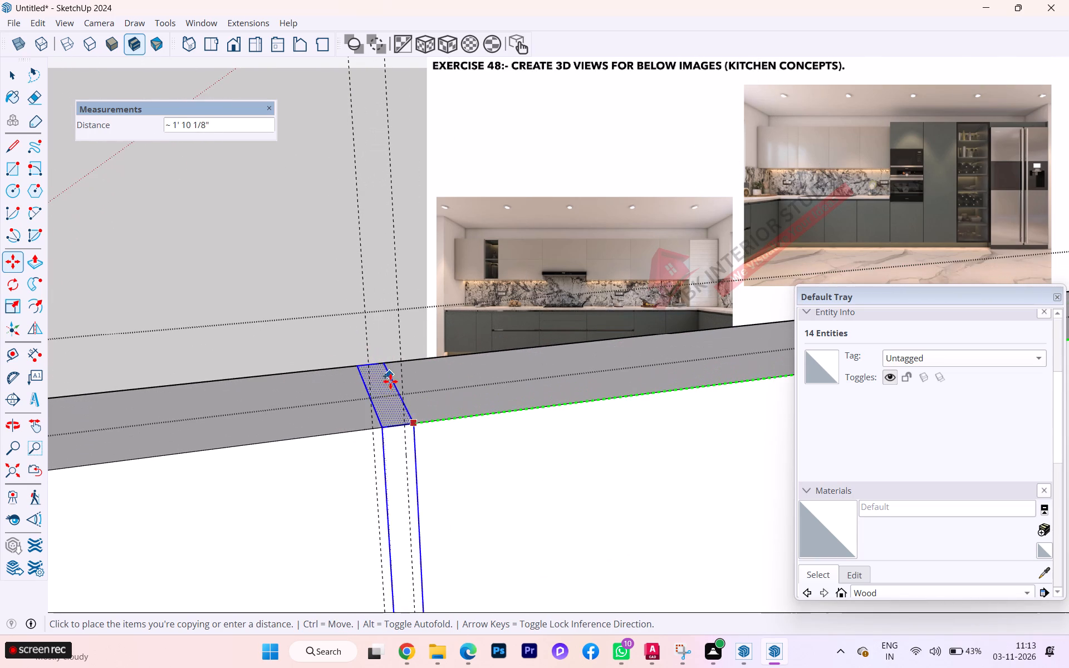
{"action": "left_click", "coordinate": [404, 424]}
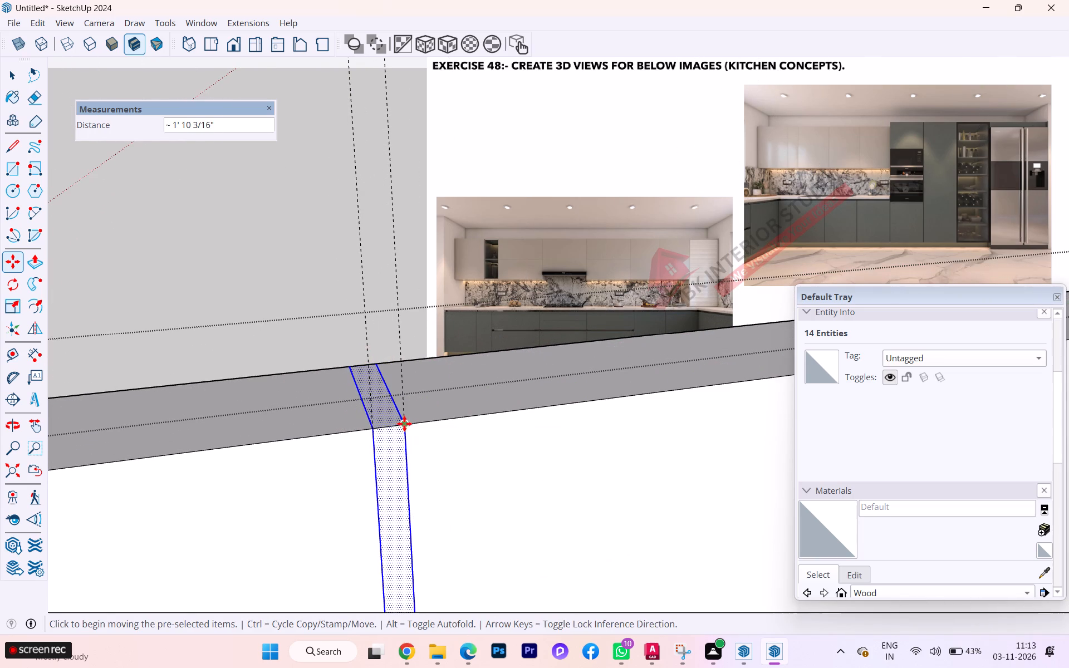
Copy the gap strip about 1' 10 3/16" along the green axis onto the next 4 mm guide pair on the cabinet front.
{"action": "left_click", "coordinate": [405, 426]}
{"action": "scroll", "coordinate": [497, 364], "scroll_direction": "down", "scroll_amount": 3}
{"action": "scroll", "coordinate": [507, 364], "scroll_direction": "up", "scroll_amount": 1}
{"action": "scroll", "coordinate": [511, 364], "scroll_direction": "down", "scroll_amount": 1}
{"action": "scroll", "coordinate": [512, 364], "scroll_direction": "up", "scroll_amount": 4}
{"action": "scroll", "coordinate": [516, 362], "scroll_direction": "down", "scroll_amount": 1}
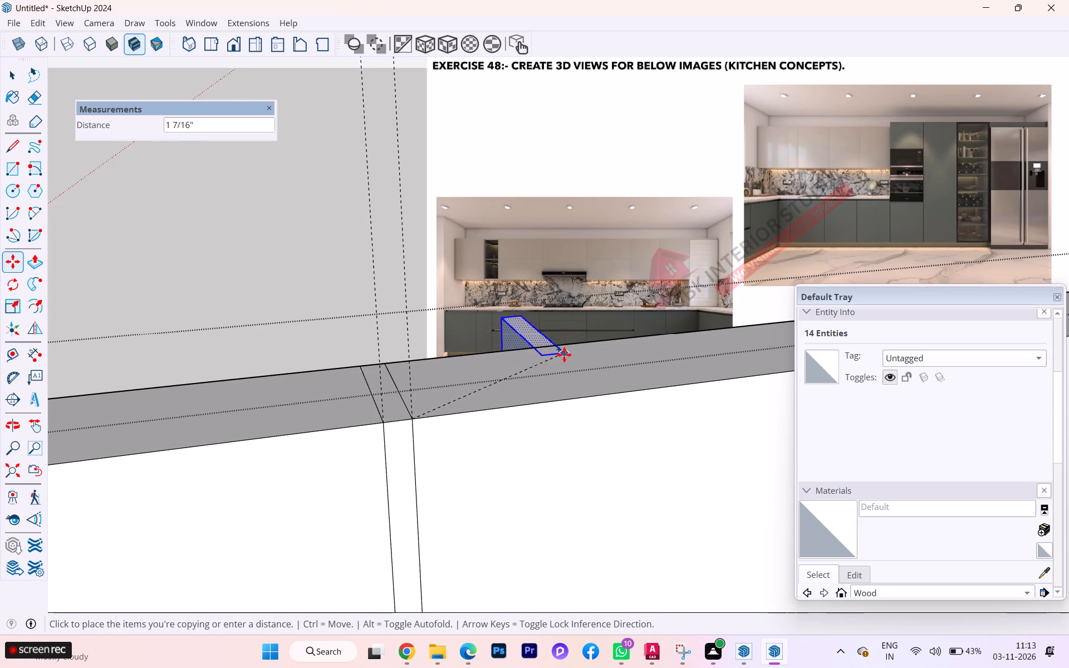
{"action": "scroll", "coordinate": [428, 392], "scroll_direction": "down", "scroll_amount": 7}
{"action": "scroll", "coordinate": [557, 396], "scroll_direction": "down", "scroll_amount": 4}
{"action": "scroll", "coordinate": [564, 391], "scroll_direction": "up", "scroll_amount": 6}
{"action": "scroll", "coordinate": [565, 390], "scroll_direction": "down", "scroll_amount": 2}
{"action": "scroll", "coordinate": [611, 377], "scroll_direction": "down", "scroll_amount": 3}
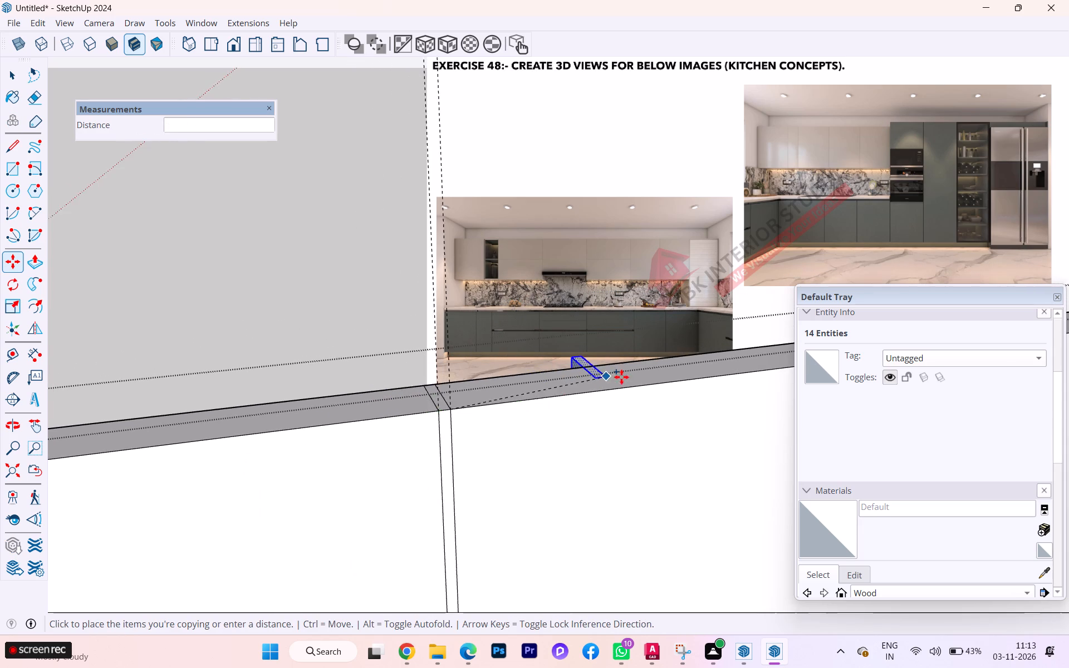
{"action": "scroll", "coordinate": [621, 377], "scroll_direction": "down", "scroll_amount": 2}
{"action": "scroll", "coordinate": [626, 375], "scroll_direction": "up", "scroll_amount": 3}
{"action": "scroll", "coordinate": [626, 375], "scroll_direction": "down", "scroll_amount": 2}
{"action": "scroll", "coordinate": [713, 372], "scroll_direction": "down", "scroll_amount": 3}
{"action": "scroll", "coordinate": [718, 374], "scroll_direction": "up", "scroll_amount": 2}
{"action": "scroll", "coordinate": [719, 374], "scroll_direction": "down", "scroll_amount": 3}
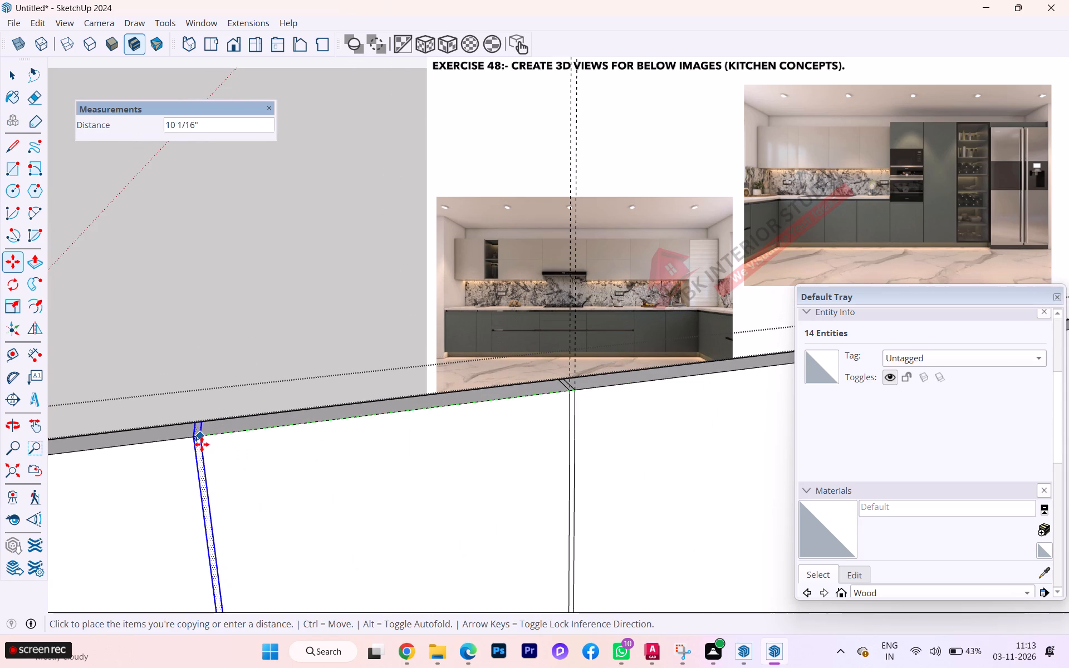
{"action": "key", "text": "Left"}
{"action": "scroll", "coordinate": [464, 410], "scroll_direction": "down", "scroll_amount": 3}
{"action": "scroll", "coordinate": [468, 409], "scroll_direction": "up", "scroll_amount": 2}
{"action": "scroll", "coordinate": [468, 409], "scroll_direction": "down", "scroll_amount": 1}
{"action": "scroll", "coordinate": [599, 405], "scroll_direction": "down", "scroll_amount": 3}
{"action": "scroll", "coordinate": [611, 399], "scroll_direction": "up", "scroll_amount": 1}
{"action": "scroll", "coordinate": [611, 398], "scroll_direction": "down", "scroll_amount": 3}
{"action": "scroll", "coordinate": [614, 395], "scroll_direction": "up", "scroll_amount": 2}
{"action": "scroll", "coordinate": [614, 394], "scroll_direction": "down", "scroll_amount": 5}
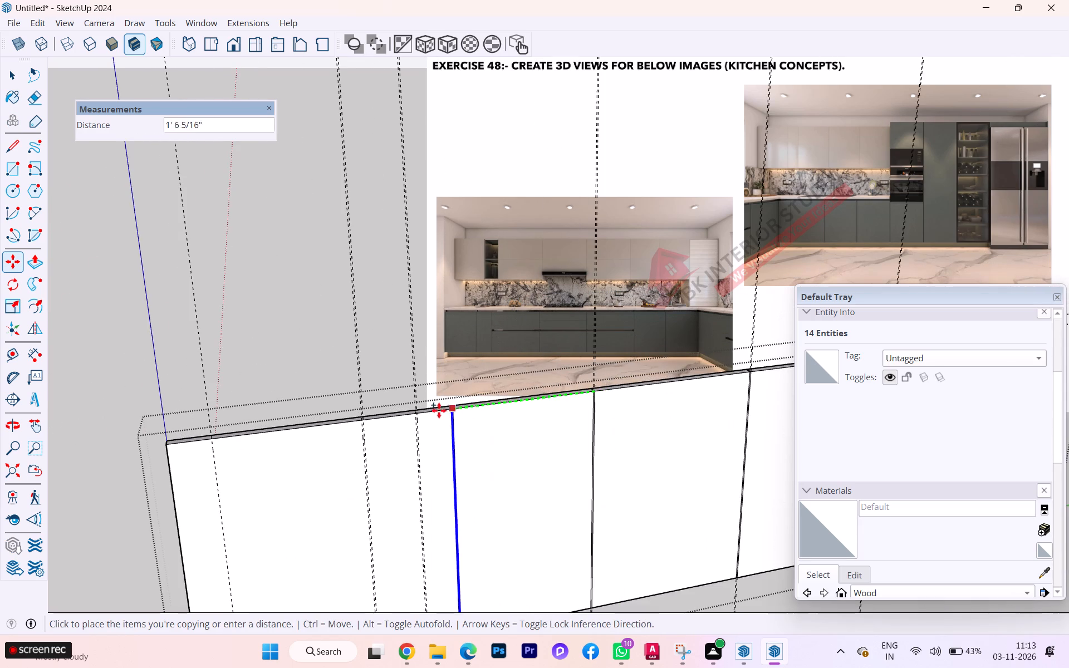
{"action": "scroll", "coordinate": [418, 410], "scroll_direction": "up", "scroll_amount": 3}
{"action": "scroll", "coordinate": [418, 410], "scroll_direction": "down", "scroll_amount": 1}
{"action": "scroll", "coordinate": [418, 410], "scroll_direction": "up", "scroll_amount": 6}
{"action": "scroll", "coordinate": [418, 419], "scroll_direction": "down", "scroll_amount": 1}
{"action": "scroll", "coordinate": [418, 420], "scroll_direction": "up", "scroll_amount": 1}
{"action": "scroll", "coordinate": [418, 420], "scroll_direction": "down", "scroll_amount": 1}
{"action": "scroll", "coordinate": [419, 425], "scroll_direction": "up", "scroll_amount": 4}
{"action": "scroll", "coordinate": [406, 419], "scroll_direction": "down", "scroll_amount": 4}
{"action": "scroll", "coordinate": [406, 419], "scroll_direction": "up", "scroll_amount": 4}
{"action": "scroll", "coordinate": [406, 419], "scroll_direction": "down", "scroll_amount": 1}
{"action": "scroll", "coordinate": [406, 419], "scroll_direction": "up", "scroll_amount": 3}
{"action": "scroll", "coordinate": [416, 410], "scroll_direction": "down", "scroll_amount": 2}
{"action": "scroll", "coordinate": [416, 410], "scroll_direction": "up", "scroll_amount": 2}
{"action": "scroll", "coordinate": [416, 410], "scroll_direction": "down", "scroll_amount": 1}
{"action": "scroll", "coordinate": [416, 410], "scroll_direction": "up", "scroll_amount": 4}
{"action": "scroll", "coordinate": [416, 410], "scroll_direction": "down", "scroll_amount": 1}
{"action": "scroll", "coordinate": [416, 410], "scroll_direction": "up", "scroll_amount": 4}
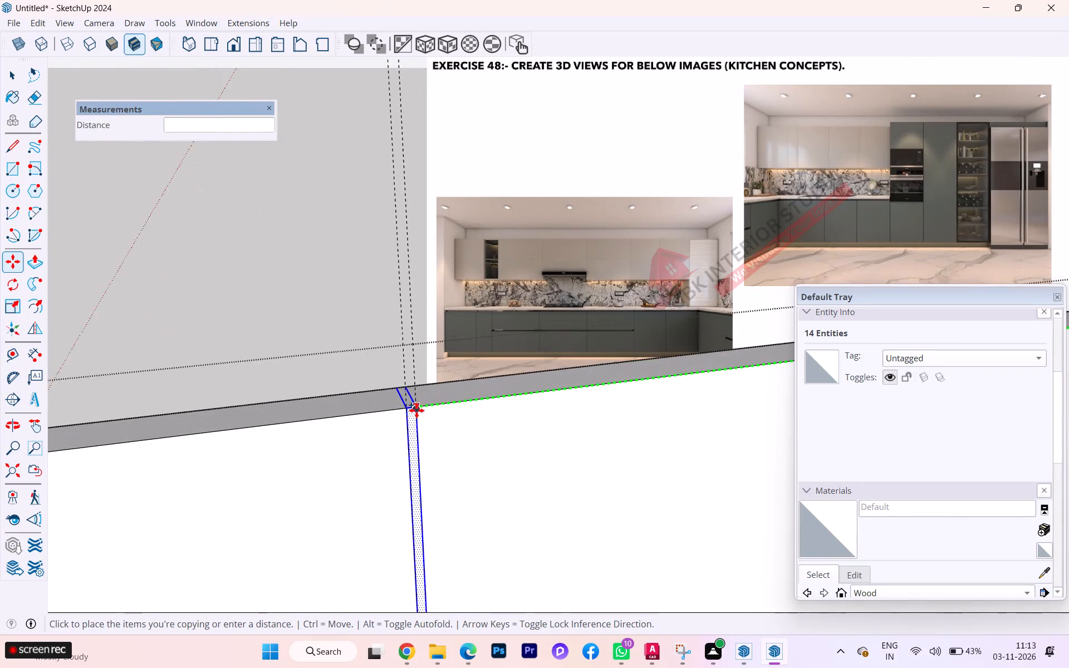
{"action": "scroll", "coordinate": [416, 410], "scroll_direction": "up", "scroll_amount": 9}
{"action": "scroll", "coordinate": [418, 409], "scroll_direction": "down", "scroll_amount": 1}
{"action": "scroll", "coordinate": [418, 409], "scroll_direction": "up", "scroll_amount": 1}
{"action": "left_click", "coordinate": [411, 406]}
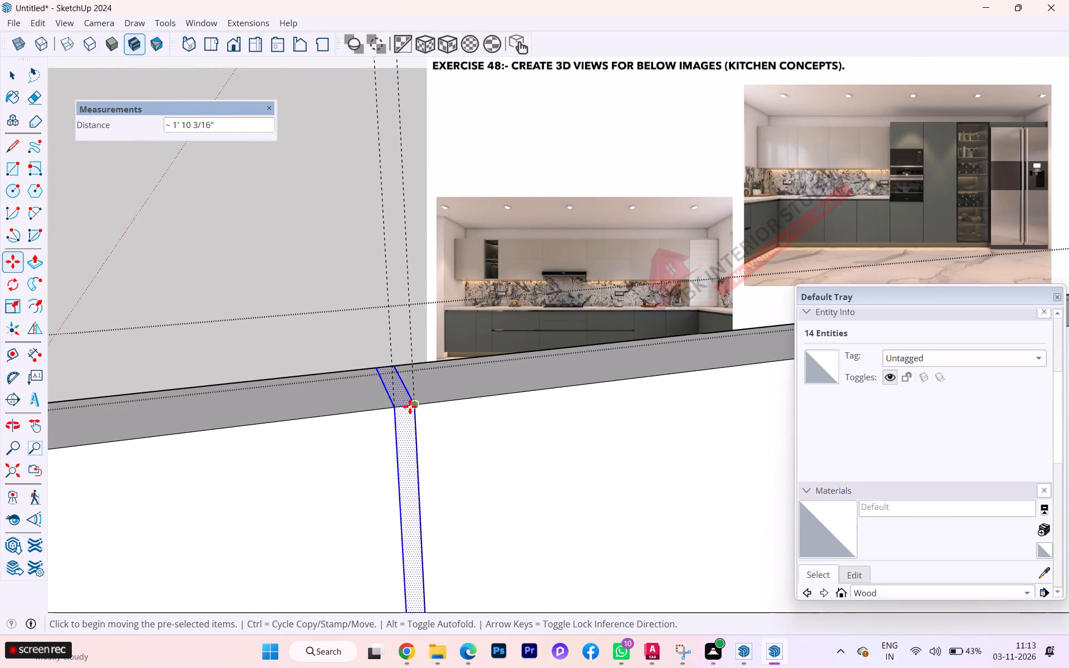
Copy the newest gap strip about 6 3/16" along the green axis onto the next, closely spaced guide pair.
{"action": "left_click", "coordinate": [411, 408]}
{"action": "scroll", "coordinate": [504, 394], "scroll_direction": "down", "scroll_amount": 6}
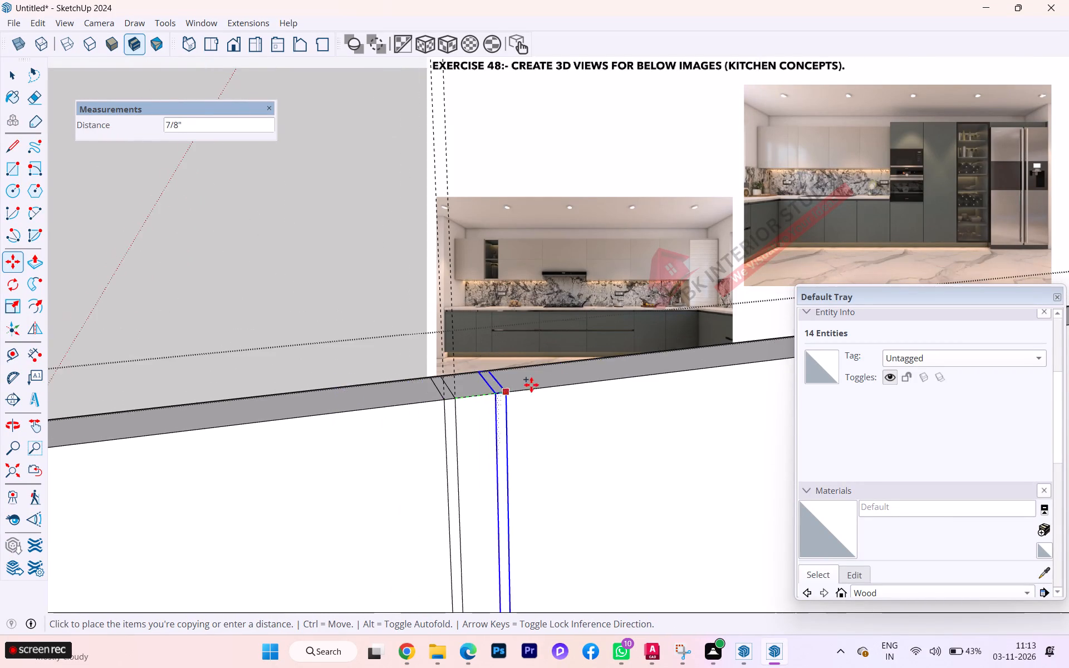
{"action": "scroll", "coordinate": [531, 385], "scroll_direction": "down", "scroll_amount": 6}
{"action": "scroll", "coordinate": [599, 382], "scroll_direction": "up", "scroll_amount": 2}
{"action": "scroll", "coordinate": [601, 382], "scroll_direction": "down", "scroll_amount": 1}
{"action": "key", "text": "Left"}
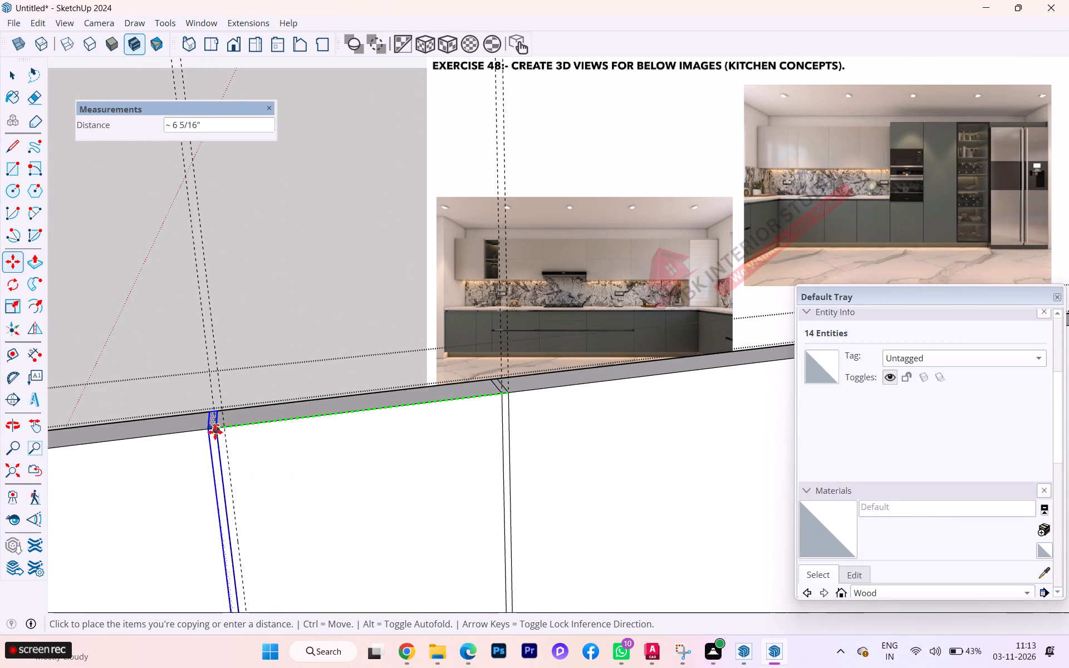
{"action": "scroll", "coordinate": [242, 426], "scroll_direction": "up", "scroll_amount": 1}
{"action": "scroll", "coordinate": [242, 426], "scroll_direction": "down", "scroll_amount": 1}
{"action": "scroll", "coordinate": [242, 426], "scroll_direction": "up", "scroll_amount": 3}
{"action": "scroll", "coordinate": [242, 426], "scroll_direction": "down", "scroll_amount": 2}
{"action": "scroll", "coordinate": [243, 426], "scroll_direction": "up", "scroll_amount": 1}
{"action": "scroll", "coordinate": [243, 427], "scroll_direction": "down", "scroll_amount": 1}
{"action": "scroll", "coordinate": [241, 430], "scroll_direction": "up", "scroll_amount": 6}
{"action": "scroll", "coordinate": [232, 433], "scroll_direction": "down", "scroll_amount": 1}
{"action": "scroll", "coordinate": [232, 433], "scroll_direction": "up", "scroll_amount": 5}
{"action": "scroll", "coordinate": [222, 424], "scroll_direction": "down", "scroll_amount": 2}
{"action": "scroll", "coordinate": [222, 424], "scroll_direction": "up", "scroll_amount": 4}
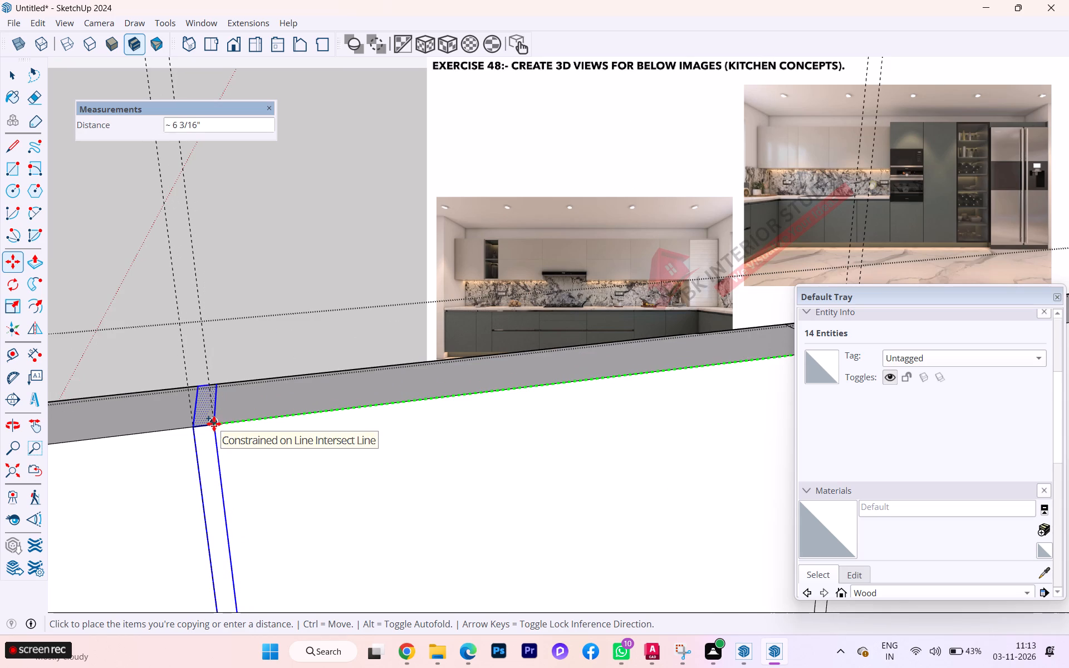
{"action": "left_click", "coordinate": [214, 424]}
Copy the newest gap strip about 1' 4 3/16" along the cabinet front onto the last guide near the end.
{"action": "scroll", "coordinate": [374, 392], "scroll_direction": "down", "scroll_amount": 6}
{"action": "scroll", "coordinate": [588, 292], "scroll_direction": "down", "scroll_amount": 2}
{"action": "scroll", "coordinate": [597, 298], "scroll_direction": "up", "scroll_amount": 2}
{"action": "scroll", "coordinate": [599, 298], "scroll_direction": "down", "scroll_amount": 2}
{"action": "scroll", "coordinate": [602, 299], "scroll_direction": "up", "scroll_amount": 1}
{"action": "scroll", "coordinate": [602, 299], "scroll_direction": "down", "scroll_amount": 1}
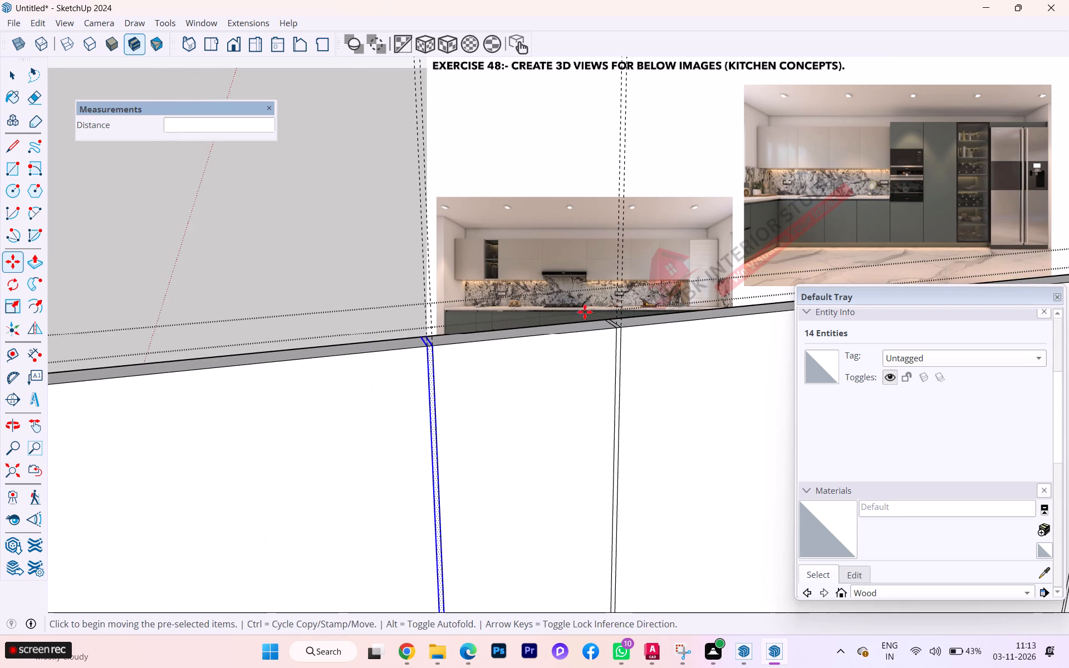
{"action": "scroll", "coordinate": [538, 320], "scroll_direction": "down", "scroll_amount": 2}
{"action": "scroll", "coordinate": [531, 320], "scroll_direction": "up", "scroll_amount": 1}
{"action": "scroll", "coordinate": [531, 320], "scroll_direction": "down", "scroll_amount": 5}
{"action": "scroll", "coordinate": [565, 318], "scroll_direction": "up", "scroll_amount": 1}
{"action": "scroll", "coordinate": [565, 318], "scroll_direction": "down", "scroll_amount": 1}
{"action": "scroll", "coordinate": [565, 318], "scroll_direction": "up", "scroll_amount": 1}
{"action": "scroll", "coordinate": [492, 336], "scroll_direction": "down", "scroll_amount": 3}
{"action": "scroll", "coordinate": [477, 345], "scroll_direction": "up", "scroll_amount": 8}
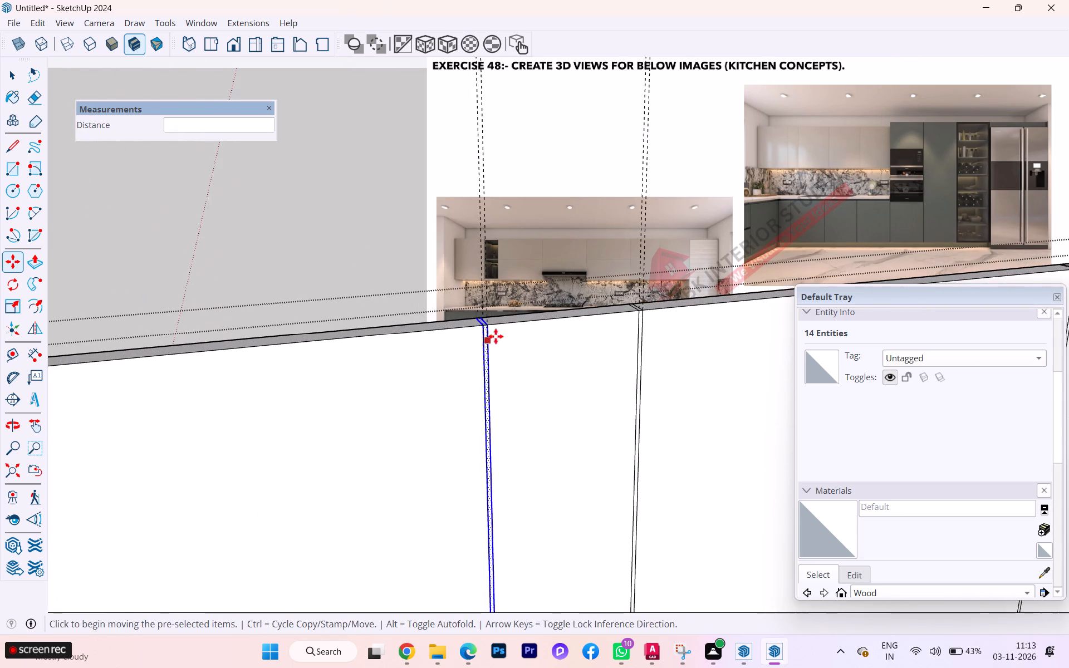
{"action": "scroll", "coordinate": [502, 333], "scroll_direction": "up", "scroll_amount": 1}
{"action": "scroll", "coordinate": [503, 333], "scroll_direction": "down", "scroll_amount": 3}
{"action": "scroll", "coordinate": [503, 333], "scroll_direction": "up", "scroll_amount": 6}
{"action": "left_click", "coordinate": [486, 321]}
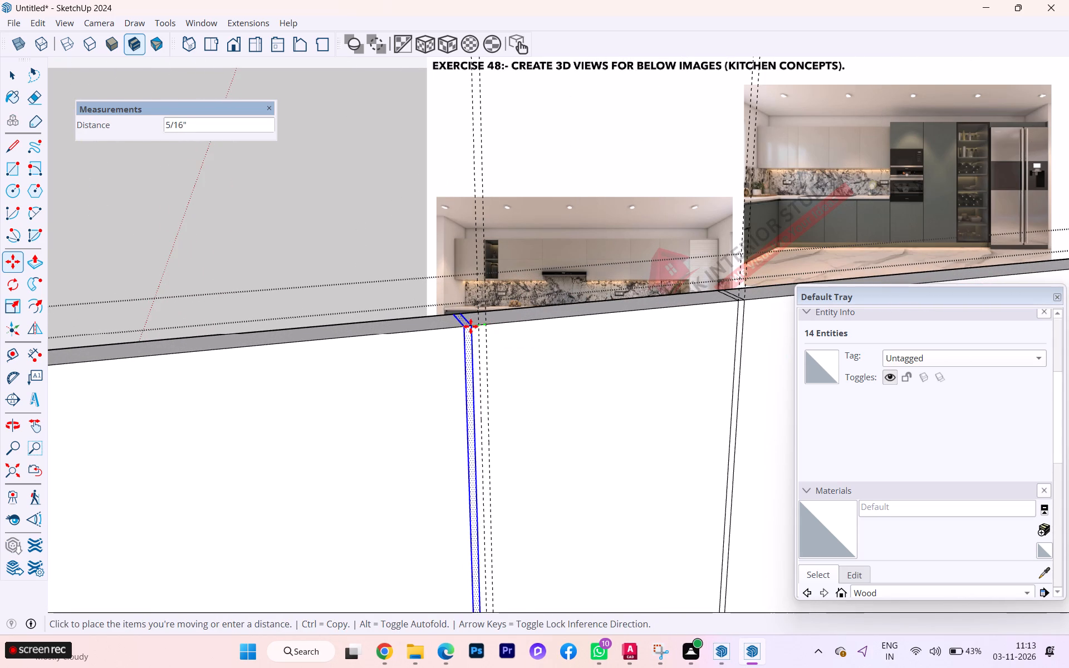
{"action": "scroll", "coordinate": [550, 324], "scroll_direction": "down", "scroll_amount": 2}
{"action": "scroll", "coordinate": [556, 324], "scroll_direction": "up", "scroll_amount": 1}
{"action": "scroll", "coordinate": [557, 324], "scroll_direction": "down", "scroll_amount": 3}
{"action": "scroll", "coordinate": [616, 318], "scroll_direction": "down", "scroll_amount": 1}
{"action": "scroll", "coordinate": [616, 318], "scroll_direction": "up", "scroll_amount": 2}
{"action": "scroll", "coordinate": [616, 319], "scroll_direction": "down", "scroll_amount": 2}
{"action": "scroll", "coordinate": [617, 319], "scroll_direction": "up", "scroll_amount": 2}
{"action": "scroll", "coordinate": [617, 319], "scroll_direction": "down", "scroll_amount": 3}
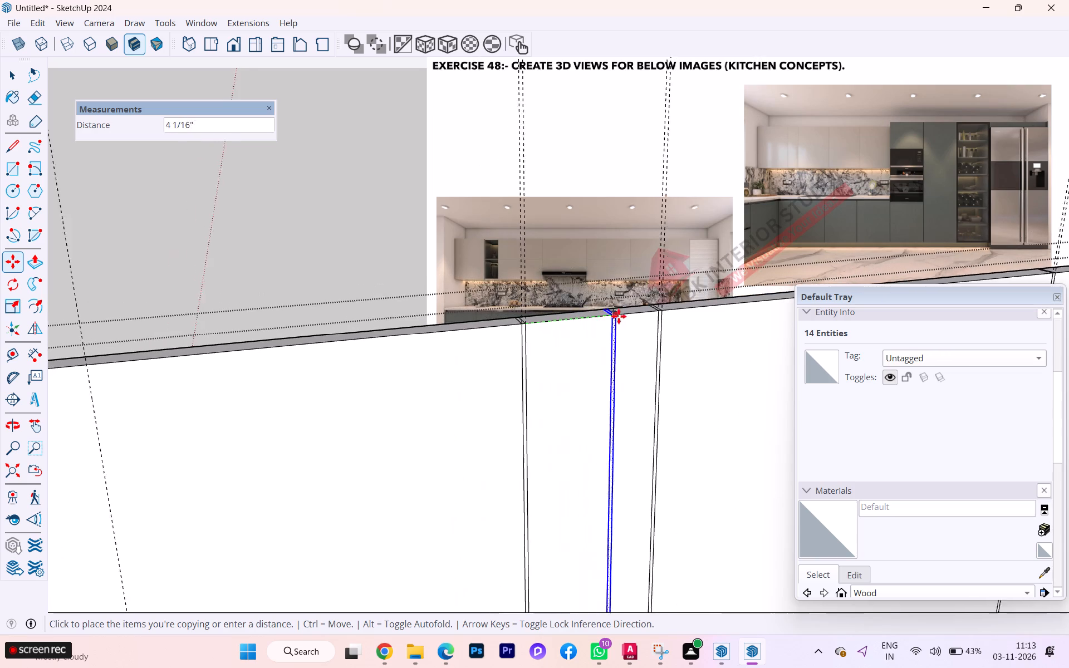
{"action": "scroll", "coordinate": [450, 343], "scroll_direction": "down", "scroll_amount": 2}
{"action": "scroll", "coordinate": [296, 339], "scroll_direction": "up", "scroll_amount": 4}
{"action": "scroll", "coordinate": [296, 339], "scroll_direction": "down", "scroll_amount": 3}
{"action": "scroll", "coordinate": [295, 339], "scroll_direction": "up", "scroll_amount": 3}
{"action": "scroll", "coordinate": [296, 348], "scroll_direction": "down", "scroll_amount": 1}
{"action": "scroll", "coordinate": [296, 348], "scroll_direction": "up", "scroll_amount": 9}
{"action": "scroll", "coordinate": [301, 356], "scroll_direction": "down", "scroll_amount": 2}
{"action": "scroll", "coordinate": [301, 356], "scroll_direction": "up", "scroll_amount": 1}
{"action": "scroll", "coordinate": [301, 357], "scroll_direction": "down", "scroll_amount": 2}
{"action": "scroll", "coordinate": [302, 357], "scroll_direction": "up", "scroll_amount": 7}
{"action": "scroll", "coordinate": [306, 359], "scroll_direction": "down", "scroll_amount": 2}
{"action": "scroll", "coordinate": [306, 359], "scroll_direction": "up", "scroll_amount": 7}
{"action": "scroll", "coordinate": [306, 360], "scroll_direction": "down", "scroll_amount": 1}
{"action": "scroll", "coordinate": [306, 360], "scroll_direction": "up", "scroll_amount": 2}
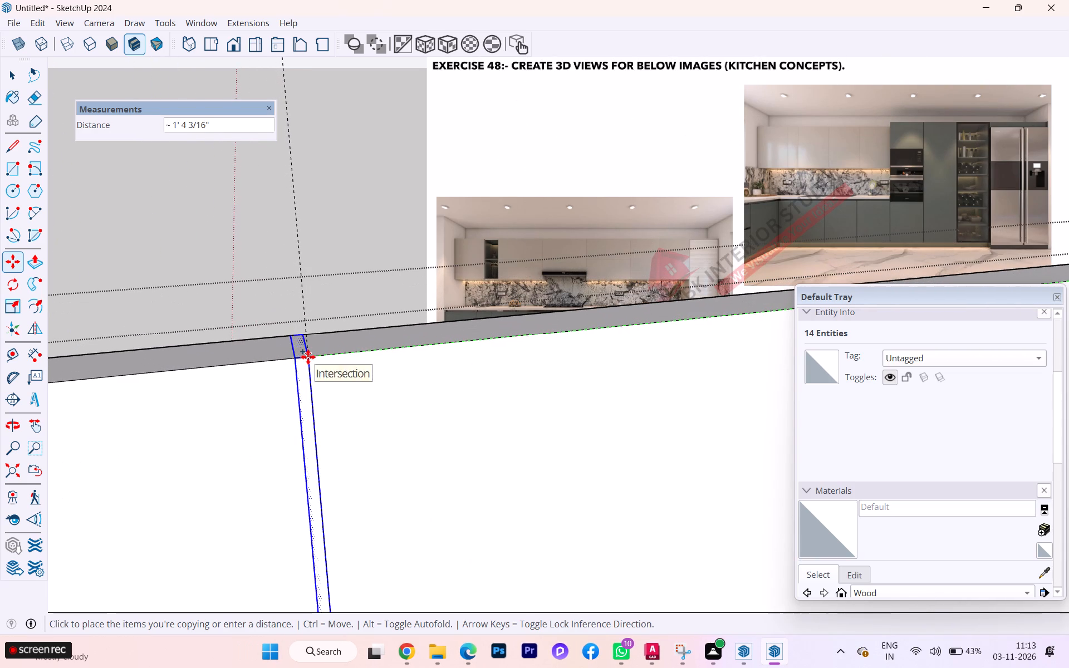
{"action": "left_click", "coordinate": [308, 357]}
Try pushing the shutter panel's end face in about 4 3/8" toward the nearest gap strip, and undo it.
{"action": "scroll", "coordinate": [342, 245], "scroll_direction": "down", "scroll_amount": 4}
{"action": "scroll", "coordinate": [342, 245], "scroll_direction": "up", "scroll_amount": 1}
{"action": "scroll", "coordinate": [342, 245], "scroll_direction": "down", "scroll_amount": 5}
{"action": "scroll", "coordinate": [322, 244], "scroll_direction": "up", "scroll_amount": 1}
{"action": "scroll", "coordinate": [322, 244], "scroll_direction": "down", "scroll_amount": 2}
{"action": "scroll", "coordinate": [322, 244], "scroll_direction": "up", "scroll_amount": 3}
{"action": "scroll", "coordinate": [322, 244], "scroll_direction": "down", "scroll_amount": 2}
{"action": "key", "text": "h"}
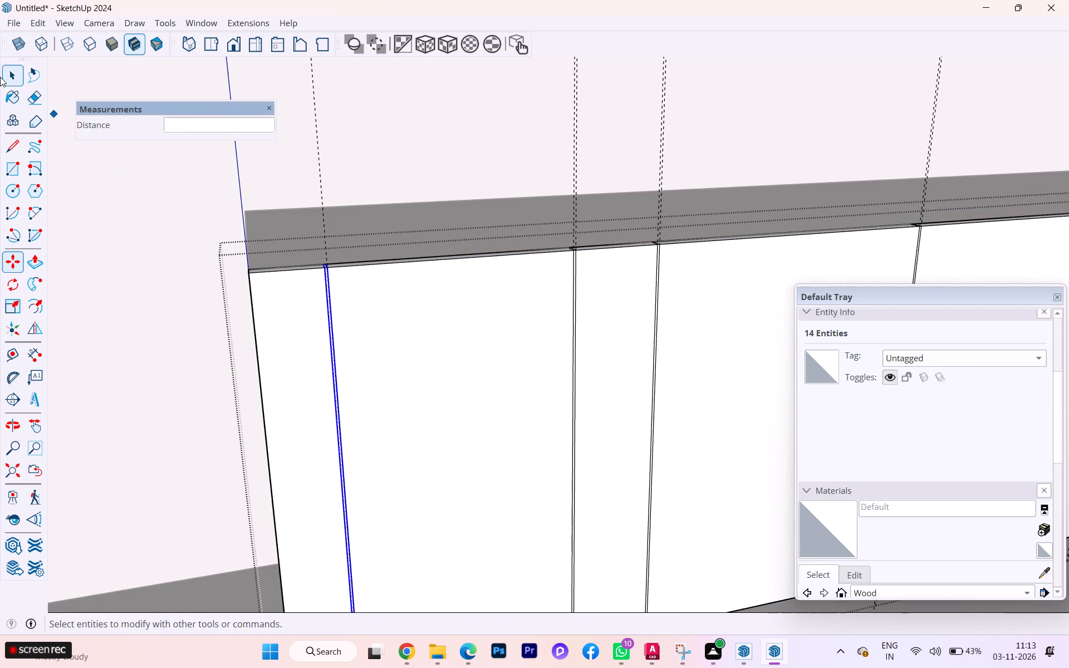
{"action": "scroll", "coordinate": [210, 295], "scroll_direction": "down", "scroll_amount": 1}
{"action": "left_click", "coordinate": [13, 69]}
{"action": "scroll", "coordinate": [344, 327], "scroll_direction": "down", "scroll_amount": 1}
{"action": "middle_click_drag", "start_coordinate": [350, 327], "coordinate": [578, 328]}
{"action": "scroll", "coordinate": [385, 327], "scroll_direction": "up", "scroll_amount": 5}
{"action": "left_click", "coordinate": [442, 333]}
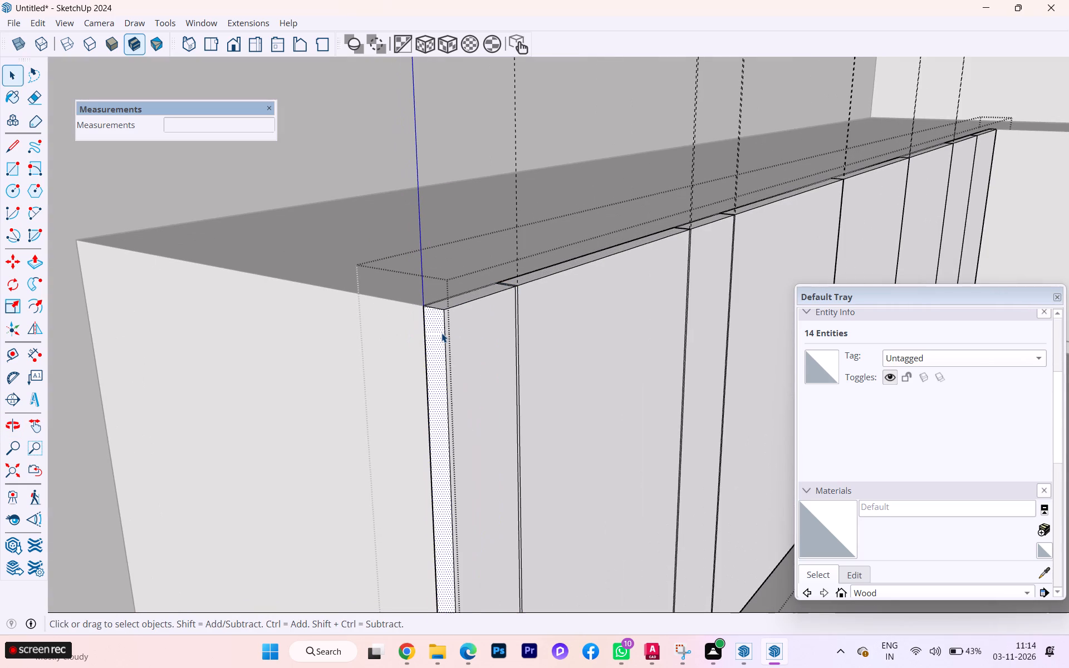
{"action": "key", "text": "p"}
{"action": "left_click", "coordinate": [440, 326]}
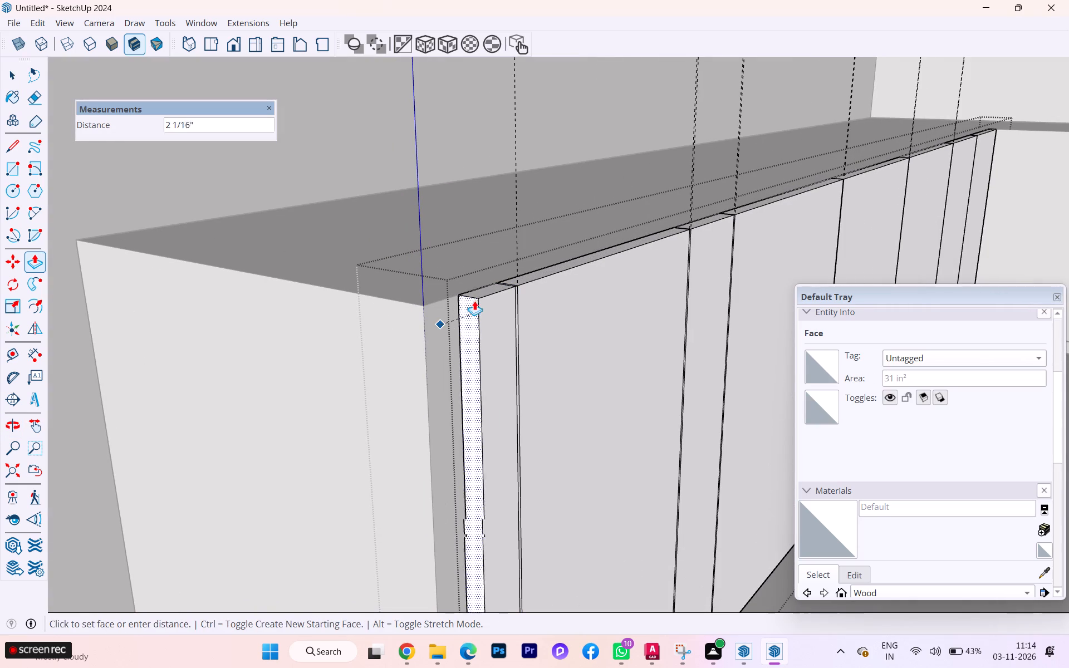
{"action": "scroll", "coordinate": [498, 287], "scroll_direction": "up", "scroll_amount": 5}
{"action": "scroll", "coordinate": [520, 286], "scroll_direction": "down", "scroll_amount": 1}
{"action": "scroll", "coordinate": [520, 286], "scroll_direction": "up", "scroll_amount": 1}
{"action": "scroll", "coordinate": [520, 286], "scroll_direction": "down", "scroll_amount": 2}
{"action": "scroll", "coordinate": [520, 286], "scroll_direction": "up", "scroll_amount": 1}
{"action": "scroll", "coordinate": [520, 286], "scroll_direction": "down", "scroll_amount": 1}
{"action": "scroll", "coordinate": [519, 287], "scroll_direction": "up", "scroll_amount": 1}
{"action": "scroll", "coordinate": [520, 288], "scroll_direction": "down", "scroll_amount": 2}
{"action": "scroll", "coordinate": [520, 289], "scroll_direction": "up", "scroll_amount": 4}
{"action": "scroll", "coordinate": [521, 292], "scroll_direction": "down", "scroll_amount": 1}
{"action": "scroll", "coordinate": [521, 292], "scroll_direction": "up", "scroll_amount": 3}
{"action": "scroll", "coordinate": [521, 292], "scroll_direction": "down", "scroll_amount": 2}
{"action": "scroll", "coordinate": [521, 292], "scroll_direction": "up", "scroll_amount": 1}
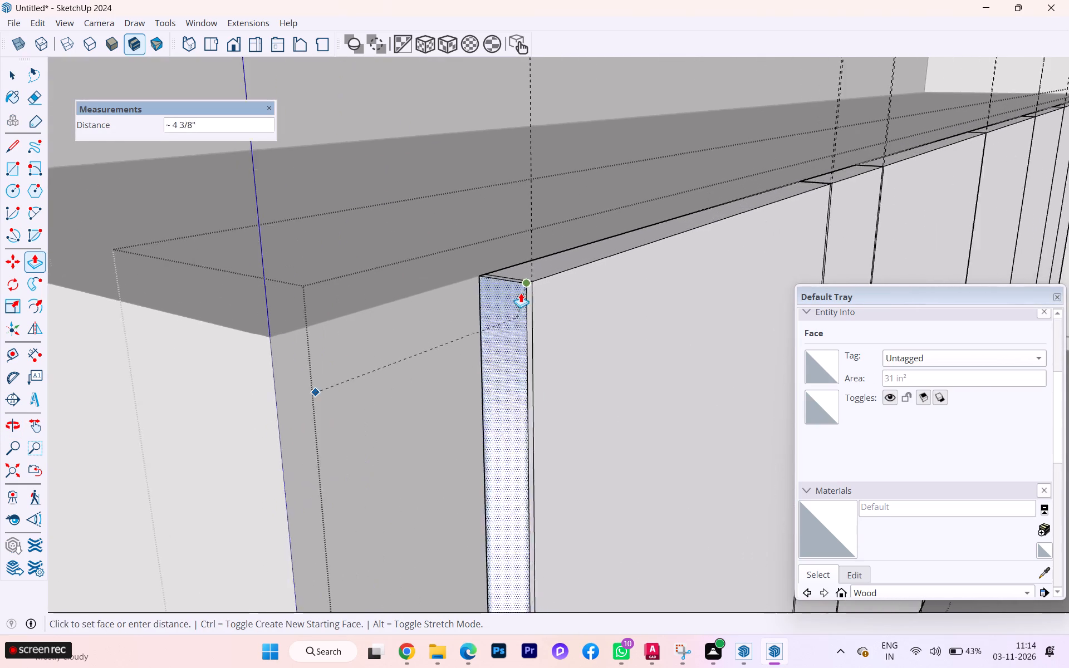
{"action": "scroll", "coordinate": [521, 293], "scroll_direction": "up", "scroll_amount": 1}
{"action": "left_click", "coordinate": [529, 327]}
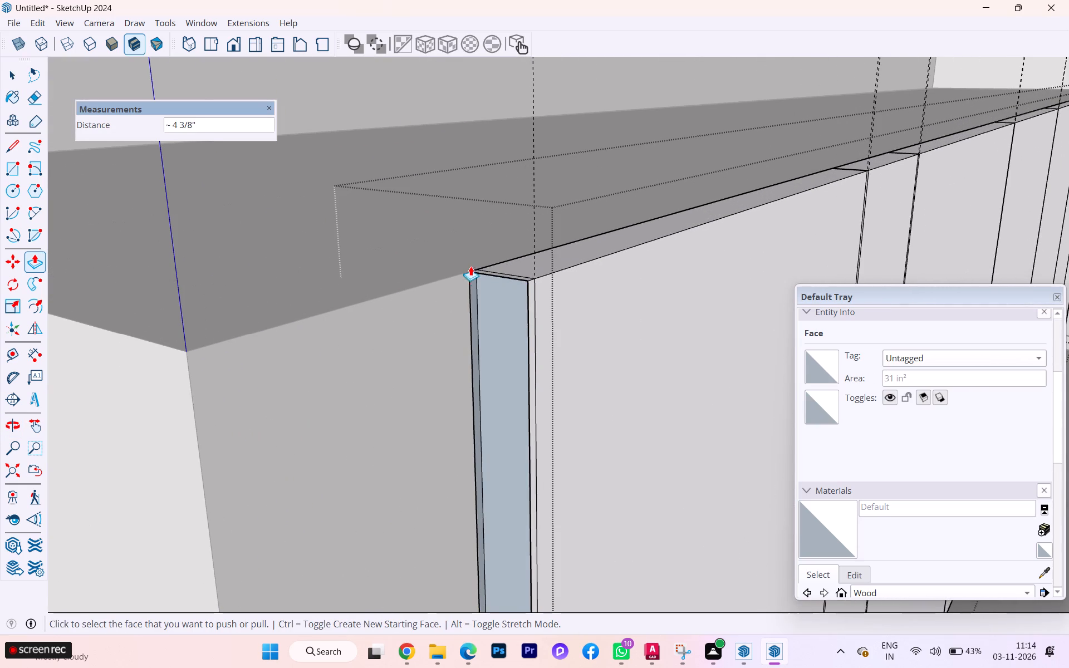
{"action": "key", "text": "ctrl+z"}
Push the shutter panel's narrow end face in about 4 9/16" up to the nearest gap strip.
{"action": "scroll", "coordinate": [471, 328], "scroll_direction": "up", "scroll_amount": 2}
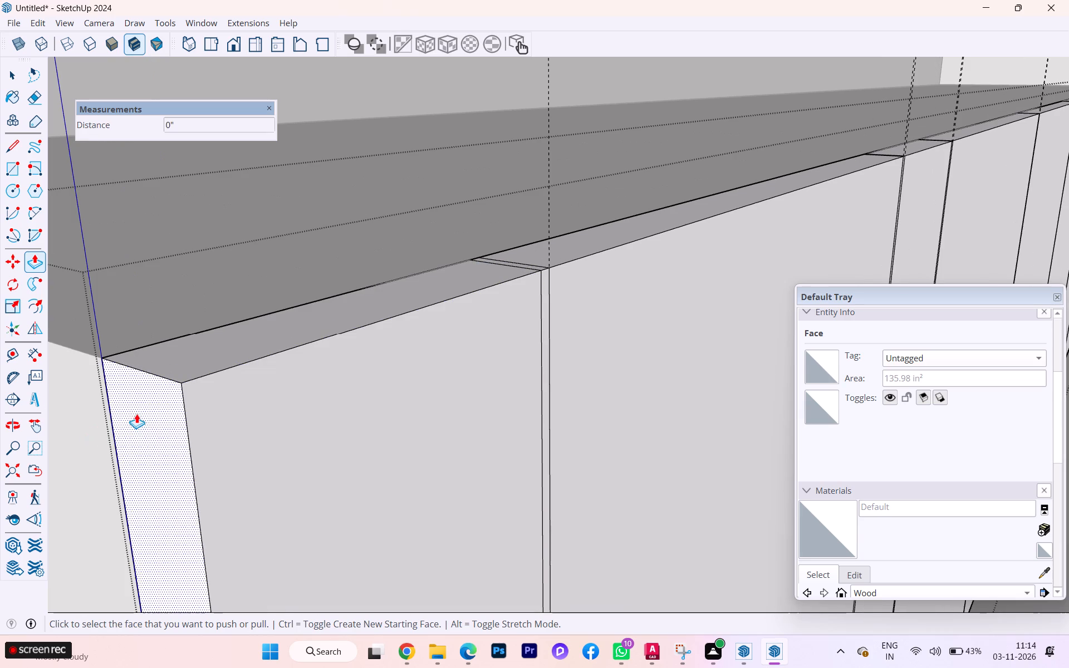
{"action": "left_click", "coordinate": [140, 410]}
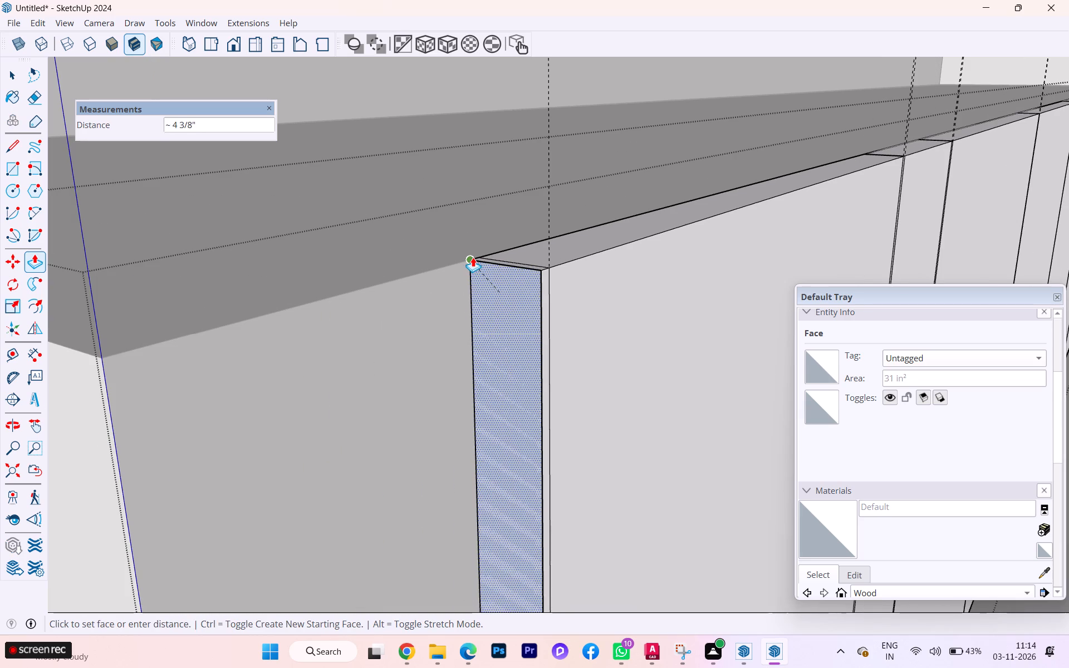
{"action": "left_click", "coordinate": [543, 264]}
Push the panel's new end face in about 3/16" more, through the width of the last gap strip.
{"action": "scroll", "coordinate": [462, 271], "scroll_direction": "down", "scroll_amount": 4}
{"action": "scroll", "coordinate": [412, 318], "scroll_direction": "down", "scroll_amount": 2}
{"action": "scroll", "coordinate": [419, 317], "scroll_direction": "up", "scroll_amount": 1}
{"action": "scroll", "coordinate": [448, 289], "scroll_direction": "down", "scroll_amount": 2}
{"action": "scroll", "coordinate": [448, 289], "scroll_direction": "up", "scroll_amount": 1}
{"action": "scroll", "coordinate": [448, 289], "scroll_direction": "down", "scroll_amount": 8}
{"action": "scroll", "coordinate": [447, 289], "scroll_direction": "up", "scroll_amount": 1}
{"action": "scroll", "coordinate": [447, 289], "scroll_direction": "down", "scroll_amount": 3}
{"action": "scroll", "coordinate": [450, 282], "scroll_direction": "up", "scroll_amount": 1}
{"action": "scroll", "coordinate": [450, 282], "scroll_direction": "down", "scroll_amount": 4}
{"action": "scroll", "coordinate": [455, 330], "scroll_direction": "up", "scroll_amount": 3}
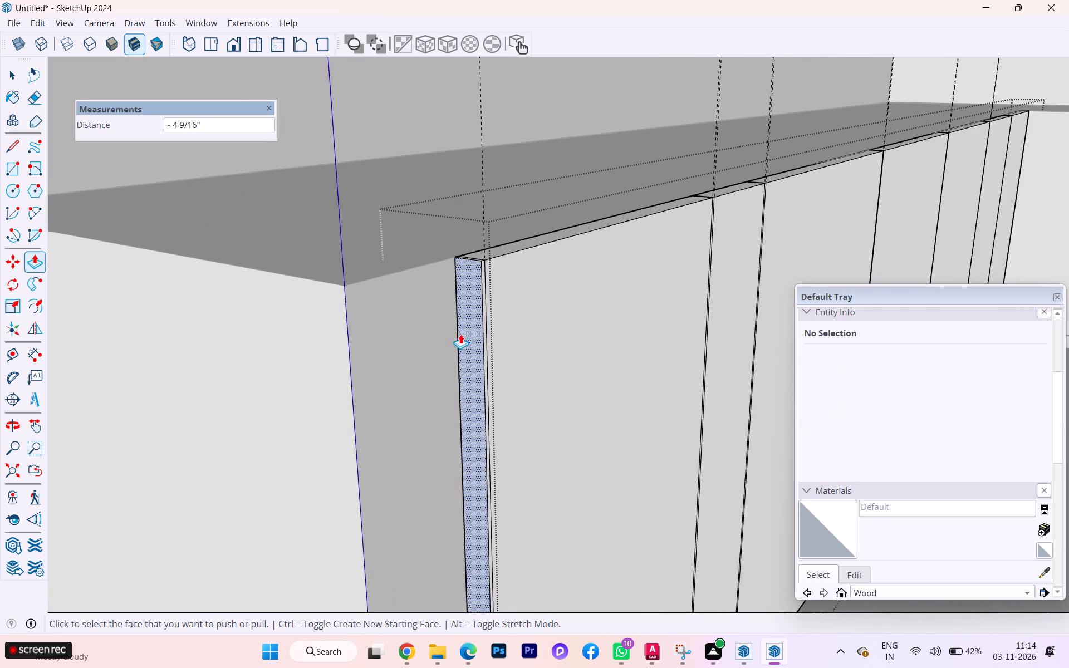
{"action": "left_click", "coordinate": [468, 321]}
{"action": "left_click", "coordinate": [484, 294]}
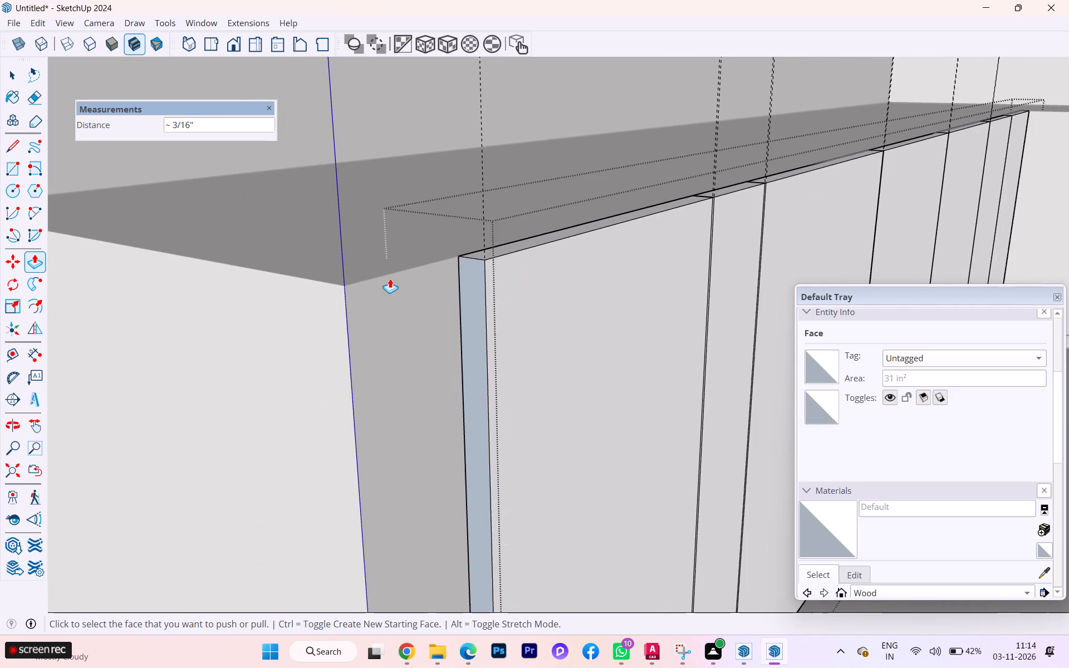
Open the divided shutter panel group for editing and hide the rest of the model.
{"action": "scroll", "coordinate": [388, 278], "scroll_direction": "down", "scroll_amount": 5}
{"action": "scroll", "coordinate": [385, 279], "scroll_direction": "up", "scroll_amount": 2}
{"action": "scroll", "coordinate": [349, 281], "scroll_direction": "down", "scroll_amount": 5}
{"action": "middle_click_drag", "start_coordinate": [277, 304], "coordinate": [345, 322]}
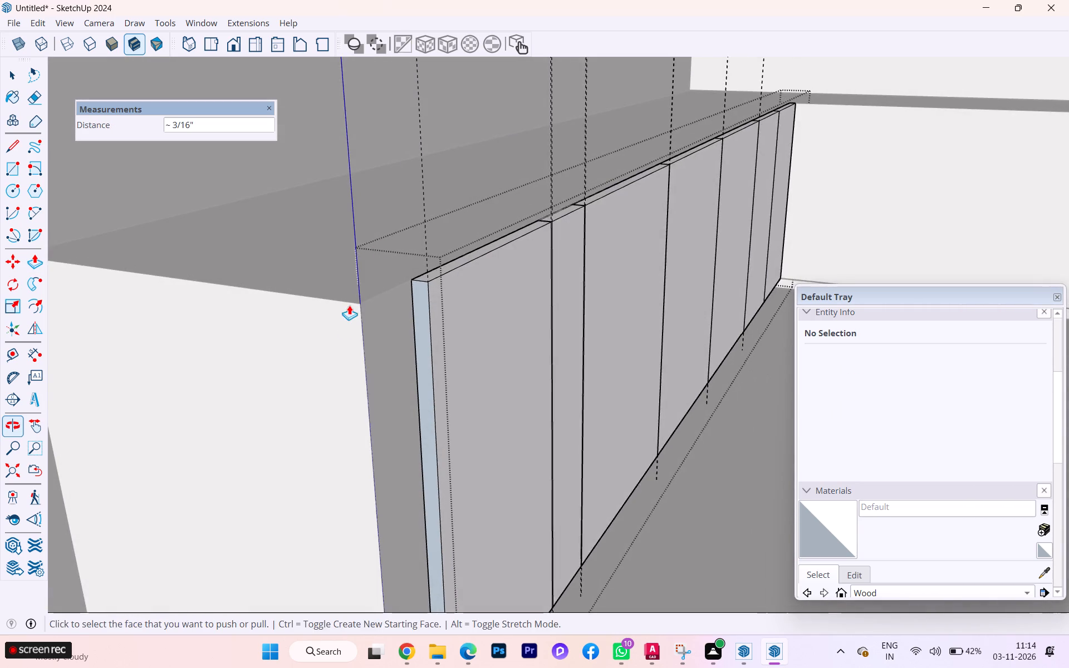
{"action": "scroll", "coordinate": [415, 209], "scroll_direction": "down", "scroll_amount": 11}
{"action": "scroll", "coordinate": [417, 211], "scroll_direction": "up", "scroll_amount": 1}
{"action": "scroll", "coordinate": [418, 213], "scroll_direction": "down", "scroll_amount": 1}
{"action": "scroll", "coordinate": [419, 214], "scroll_direction": "up", "scroll_amount": 1}
{"action": "left_click", "coordinate": [12, 71]}
{"action": "scroll", "coordinate": [345, 92], "scroll_direction": "down", "scroll_amount": 2}
{"action": "scroll", "coordinate": [392, 101], "scroll_direction": "up", "scroll_amount": 1}
{"action": "scroll", "coordinate": [404, 104], "scroll_direction": "down", "scroll_amount": 2}
{"action": "scroll", "coordinate": [426, 108], "scroll_direction": "up", "scroll_amount": 2}
{"action": "scroll", "coordinate": [429, 108], "scroll_direction": "down", "scroll_amount": 2}
{"action": "scroll", "coordinate": [482, 115], "scroll_direction": "up", "scroll_amount": 2}
{"action": "scroll", "coordinate": [483, 115], "scroll_direction": "down", "scroll_amount": 4}
{"action": "scroll", "coordinate": [484, 116], "scroll_direction": "up", "scroll_amount": 2}
{"action": "scroll", "coordinate": [484, 116], "scroll_direction": "down", "scroll_amount": 1}
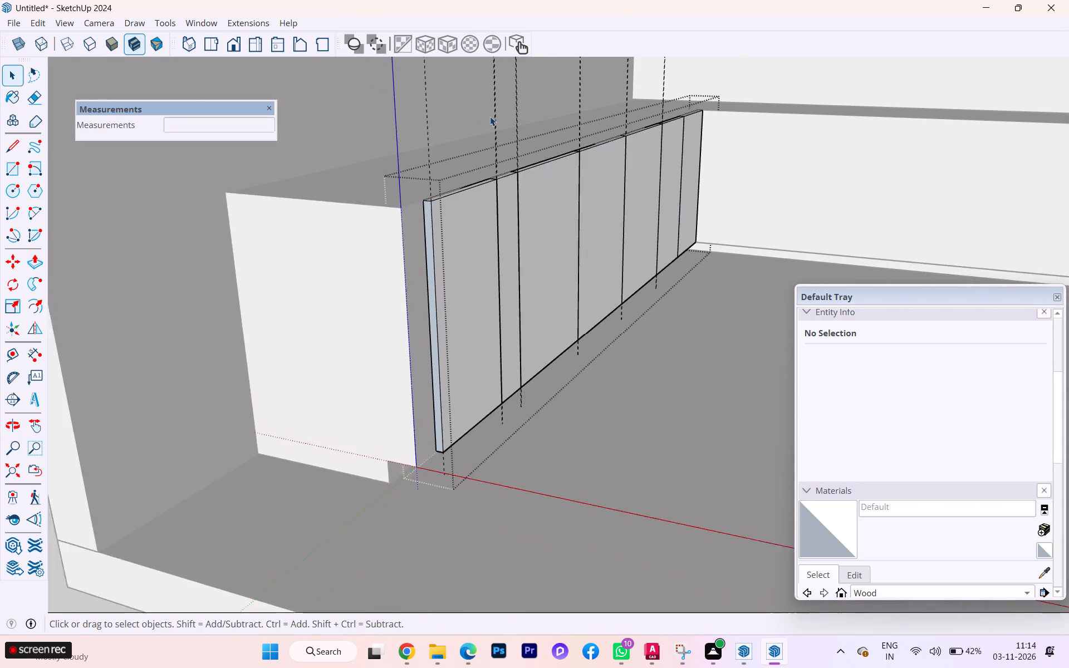
{"action": "scroll", "coordinate": [490, 116], "scroll_direction": "down", "scroll_amount": 1}
{"action": "middle_click_drag", "start_coordinate": [464, 162], "coordinate": [45, 282]}
{"action": "scroll", "coordinate": [315, 146], "scroll_direction": "up", "scroll_amount": 2}
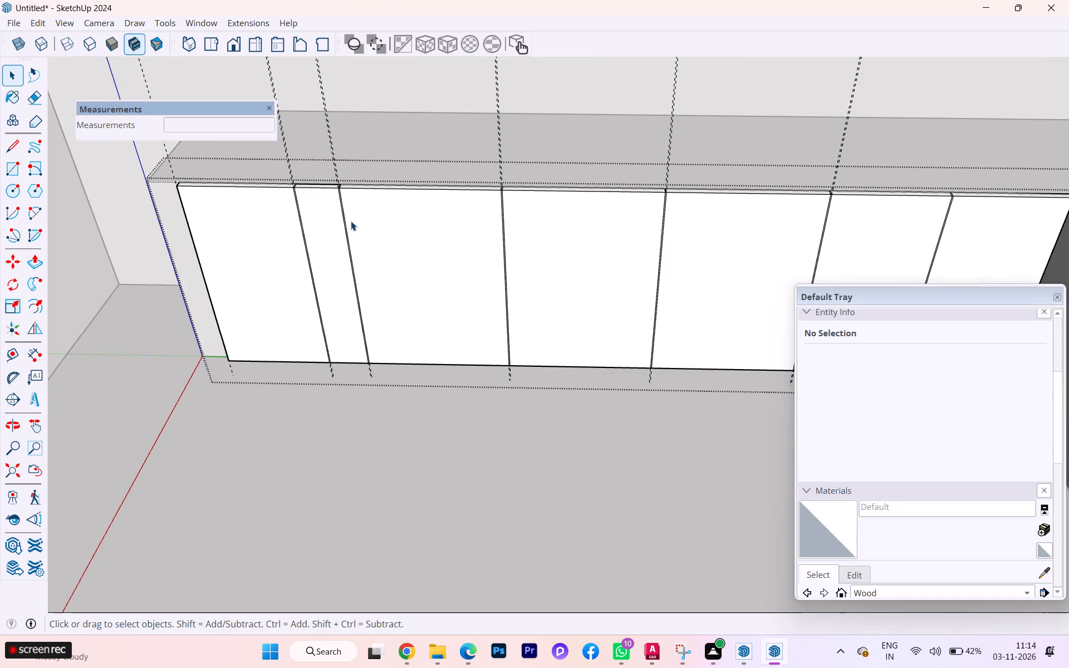
{"action": "double_click", "coordinate": [374, 249]}
{"action": "left_click", "coordinate": [138, 402]}
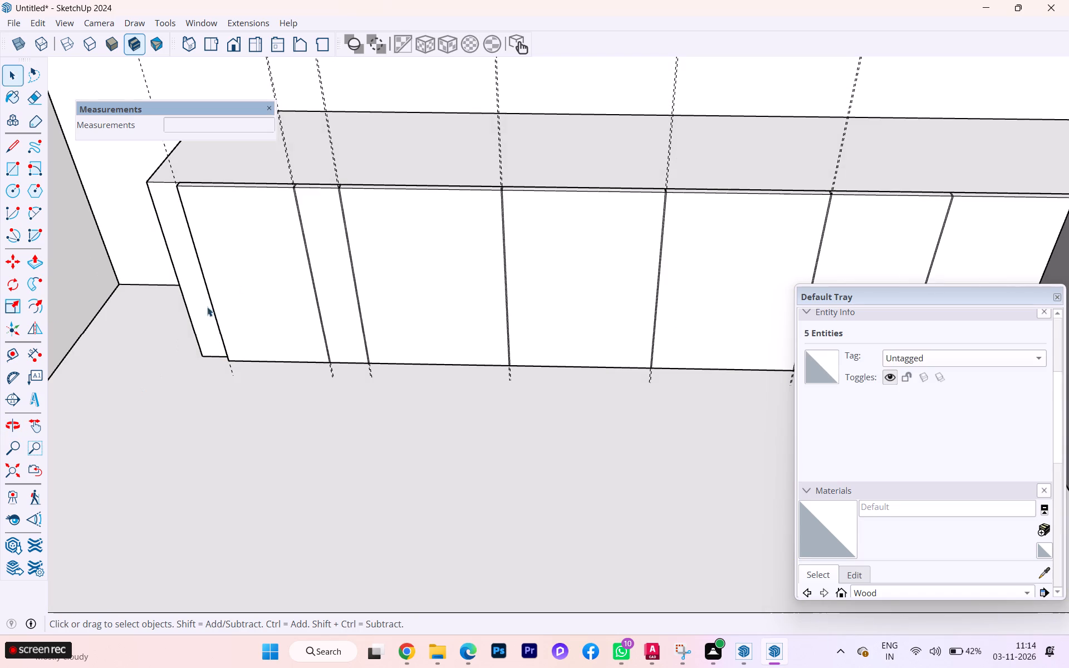
{"action": "double_click", "coordinate": [257, 277]}
{"action": "key", "text": "h"}
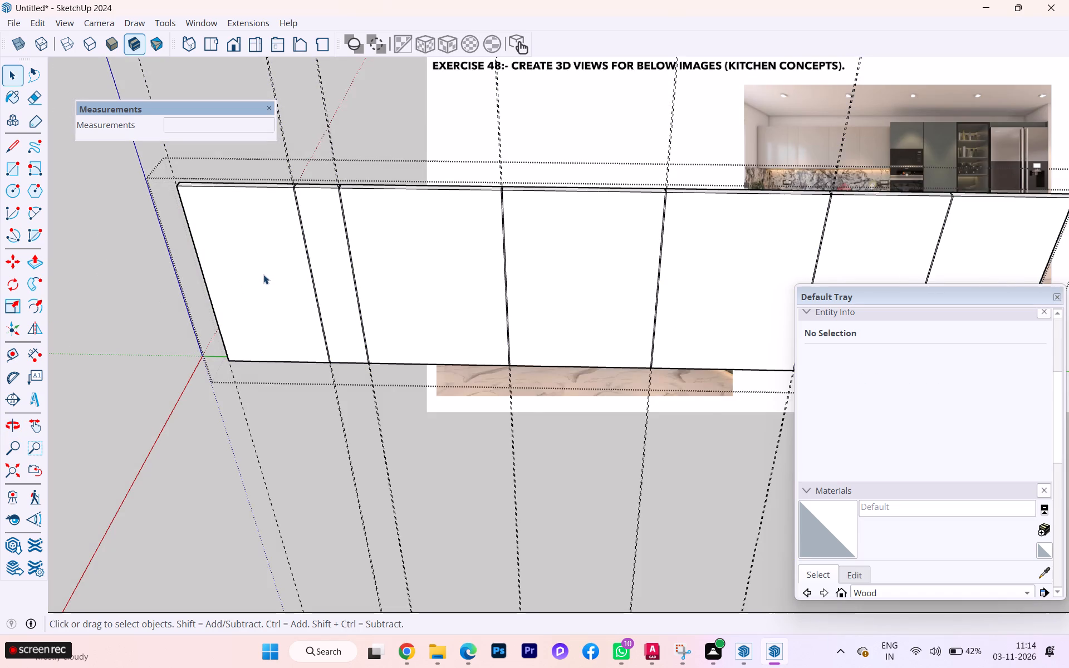
Push the first gap strip from the panel's trimmed end back 1" through the panel thickness to cut it out.
{"action": "scroll", "coordinate": [286, 270], "scroll_direction": "up", "scroll_amount": 2}
{"action": "scroll", "coordinate": [295, 258], "scroll_direction": "down", "scroll_amount": 1}
{"action": "scroll", "coordinate": [295, 257], "scroll_direction": "up", "scroll_amount": 1}
{"action": "scroll", "coordinate": [326, 104], "scroll_direction": "down", "scroll_amount": 3}
{"action": "scroll", "coordinate": [323, 108], "scroll_direction": "up", "scroll_amount": 3}
{"action": "scroll", "coordinate": [288, 153], "scroll_direction": "up", "scroll_amount": 3}
{"action": "scroll", "coordinate": [288, 153], "scroll_direction": "down", "scroll_amount": 1}
{"action": "scroll", "coordinate": [288, 153], "scroll_direction": "up", "scroll_amount": 13}
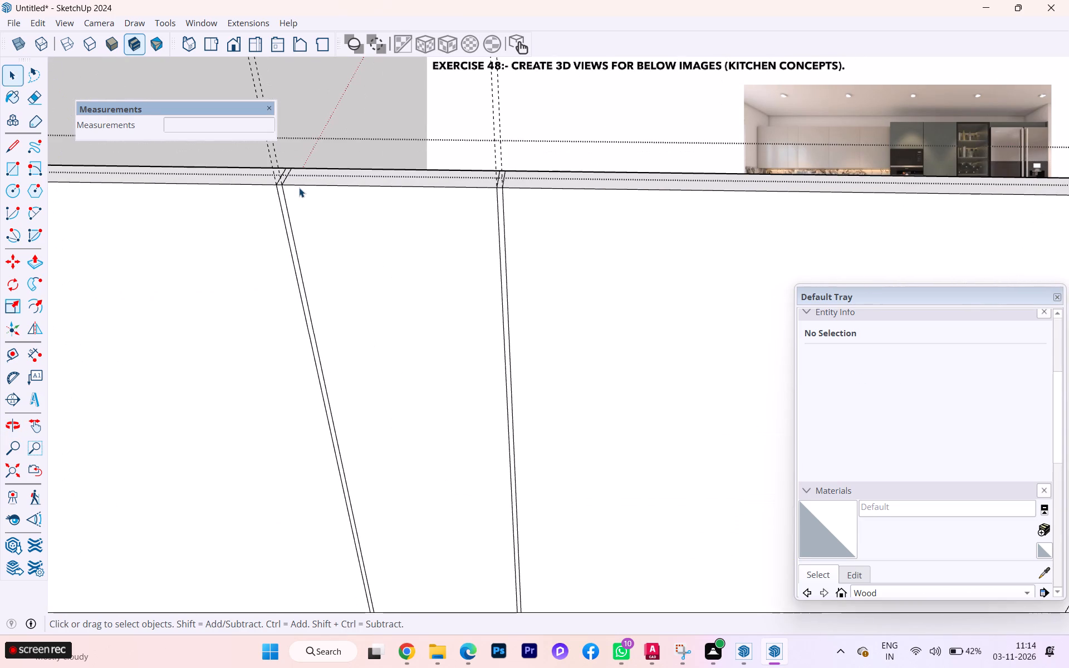
{"action": "key", "text": "p"}
{"action": "scroll", "coordinate": [282, 187], "scroll_direction": "up", "scroll_amount": 1}
{"action": "scroll", "coordinate": [282, 187], "scroll_direction": "down", "scroll_amount": 1}
{"action": "scroll", "coordinate": [282, 187], "scroll_direction": "up", "scroll_amount": 3}
{"action": "scroll", "coordinate": [283, 188], "scroll_direction": "down", "scroll_amount": 2}
{"action": "scroll", "coordinate": [283, 188], "scroll_direction": "up", "scroll_amount": 1}
{"action": "scroll", "coordinate": [283, 188], "scroll_direction": "down", "scroll_amount": 1}
{"action": "scroll", "coordinate": [283, 188], "scroll_direction": "up", "scroll_amount": 1}
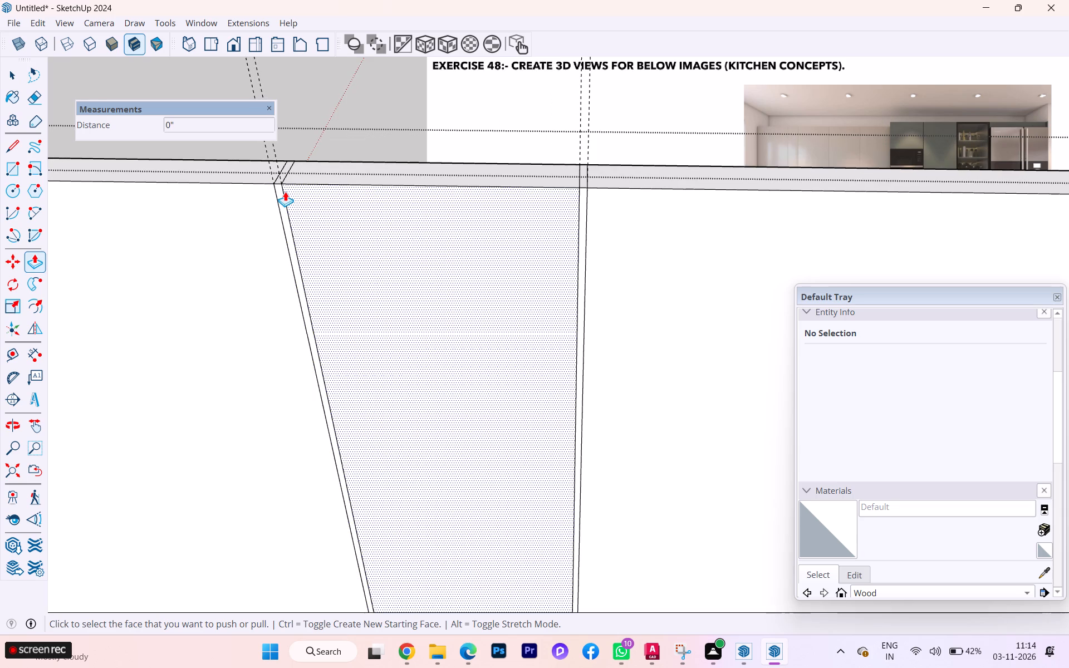
{"action": "left_click", "coordinate": [279, 195]}
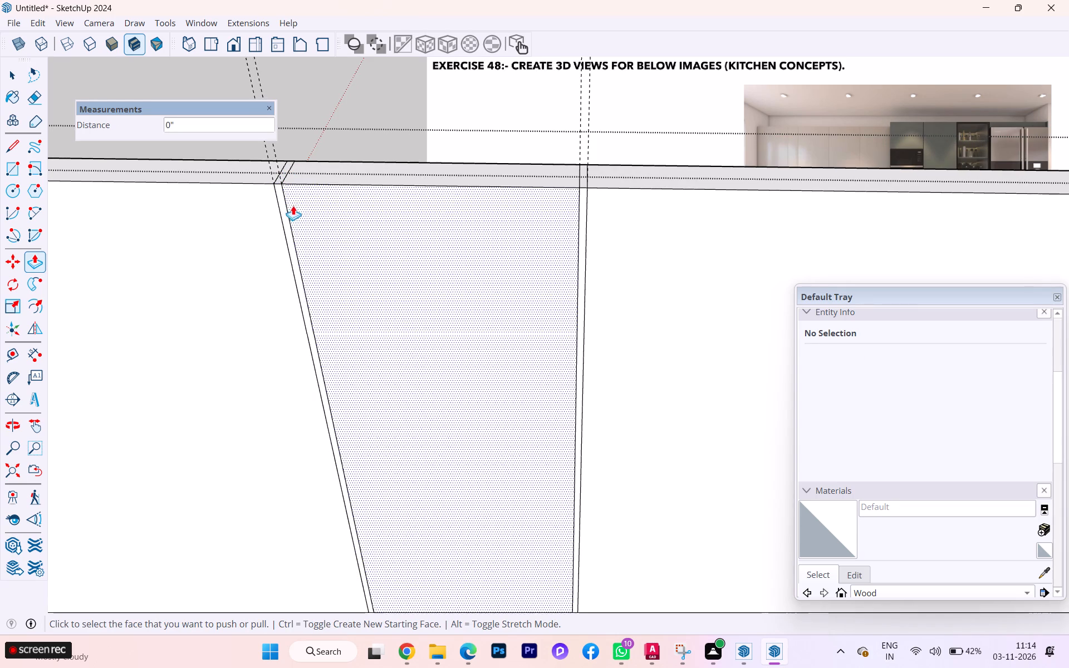
{"action": "left_click", "coordinate": [279, 197]}
{"action": "left_click", "coordinate": [285, 152]}
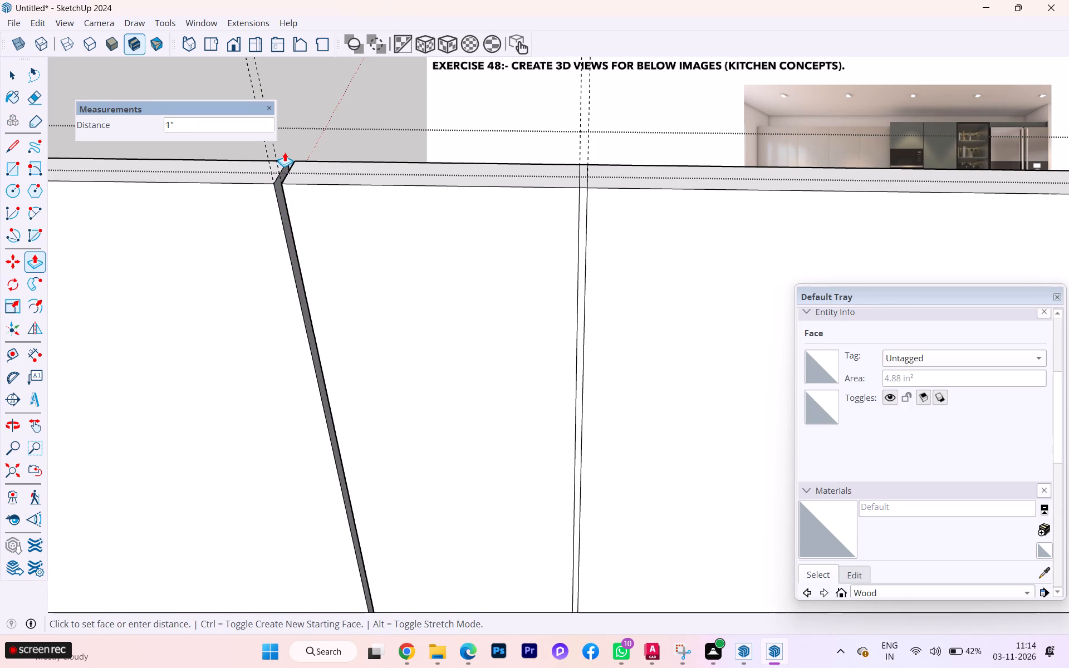
Push the second gap strip from the trimmed end back 1" through the panel to open the gap.
{"action": "scroll", "coordinate": [251, 216], "scroll_direction": "down", "scroll_amount": 1}
{"action": "scroll", "coordinate": [248, 216], "scroll_direction": "up", "scroll_amount": 1}
{"action": "scroll", "coordinate": [248, 215], "scroll_direction": "down", "scroll_amount": 3}
{"action": "scroll", "coordinate": [506, 191], "scroll_direction": "up", "scroll_amount": 3}
{"action": "scroll", "coordinate": [506, 191], "scroll_direction": "down", "scroll_amount": 2}
{"action": "scroll", "coordinate": [506, 191], "scroll_direction": "up", "scroll_amount": 2}
{"action": "scroll", "coordinate": [506, 191], "scroll_direction": "down", "scroll_amount": 1}
{"action": "scroll", "coordinate": [506, 191], "scroll_direction": "up", "scroll_amount": 2}
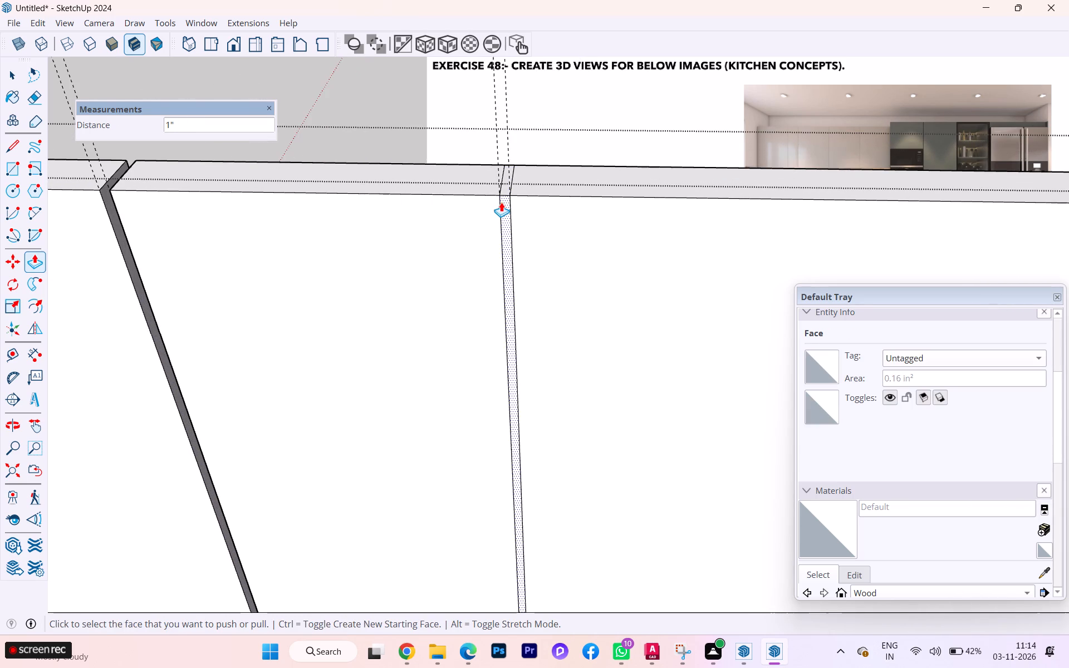
{"action": "left_click", "coordinate": [501, 202]}
{"action": "left_click", "coordinate": [510, 152]}
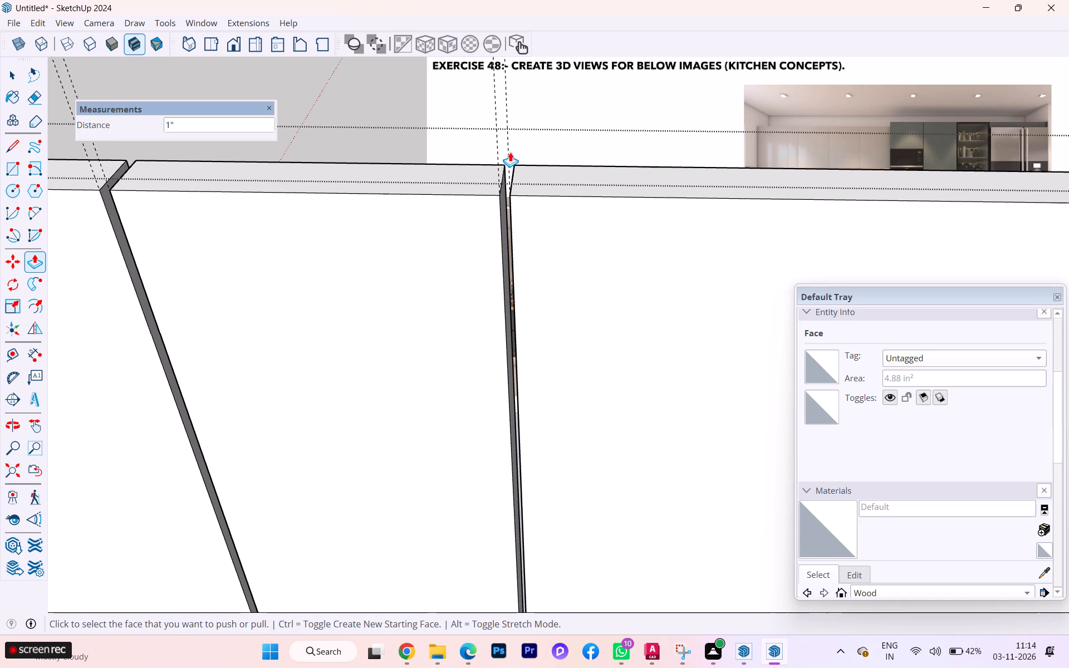
Cut out the third gap strip from the trimmed end by pushing its face 1" through the panel thickness.
{"action": "scroll", "coordinate": [317, 174], "scroll_direction": "down", "scroll_amount": 1}
{"action": "scroll", "coordinate": [312, 175], "scroll_direction": "up", "scroll_amount": 2}
{"action": "scroll", "coordinate": [306, 178], "scroll_direction": "down", "scroll_amount": 1}
{"action": "scroll", "coordinate": [306, 178], "scroll_direction": "up", "scroll_amount": 2}
{"action": "scroll", "coordinate": [306, 178], "scroll_direction": "down", "scroll_amount": 3}
{"action": "scroll", "coordinate": [167, 195], "scroll_direction": "down", "scroll_amount": 8}
{"action": "scroll", "coordinate": [129, 202], "scroll_direction": "up", "scroll_amount": 1}
{"action": "scroll", "coordinate": [129, 203], "scroll_direction": "down", "scroll_amount": 3}
{"action": "scroll", "coordinate": [128, 203], "scroll_direction": "up", "scroll_amount": 2}
{"action": "scroll", "coordinate": [128, 203], "scroll_direction": "down", "scroll_amount": 5}
{"action": "scroll", "coordinate": [124, 214], "scroll_direction": "up", "scroll_amount": 2}
{"action": "scroll", "coordinate": [123, 214], "scroll_direction": "down", "scroll_amount": 16}
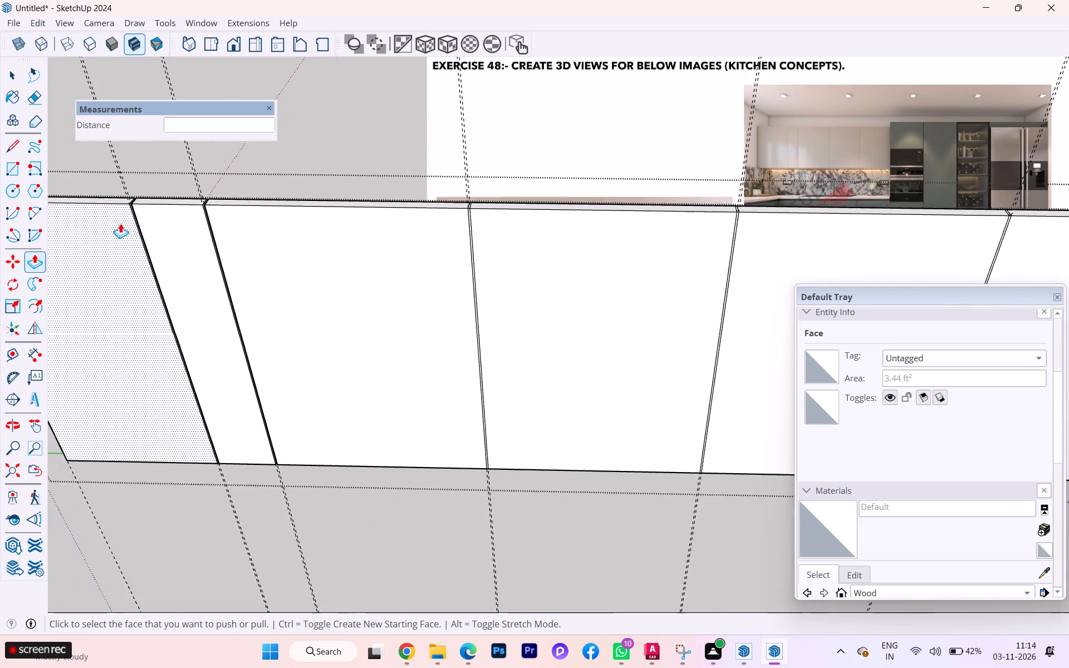
{"action": "scroll", "coordinate": [120, 223], "scroll_direction": "down", "scroll_amount": 3}
{"action": "scroll", "coordinate": [400, 183], "scroll_direction": "down", "scroll_amount": 1}
{"action": "scroll", "coordinate": [393, 185], "scroll_direction": "up", "scroll_amount": 7}
{"action": "scroll", "coordinate": [277, 220], "scroll_direction": "down", "scroll_amount": 9}
{"action": "scroll", "coordinate": [277, 220], "scroll_direction": "up", "scroll_amount": 4}
{"action": "scroll", "coordinate": [277, 220], "scroll_direction": "down", "scroll_amount": 1}
{"action": "scroll", "coordinate": [278, 218], "scroll_direction": "up", "scroll_amount": 6}
{"action": "scroll", "coordinate": [290, 206], "scroll_direction": "down", "scroll_amount": 8}
{"action": "scroll", "coordinate": [291, 205], "scroll_direction": "up", "scroll_amount": 2}
{"action": "scroll", "coordinate": [291, 205], "scroll_direction": "down", "scroll_amount": 3}
{"action": "scroll", "coordinate": [291, 205], "scroll_direction": "up", "scroll_amount": 8}
{"action": "scroll", "coordinate": [336, 225], "scroll_direction": "down", "scroll_amount": 2}
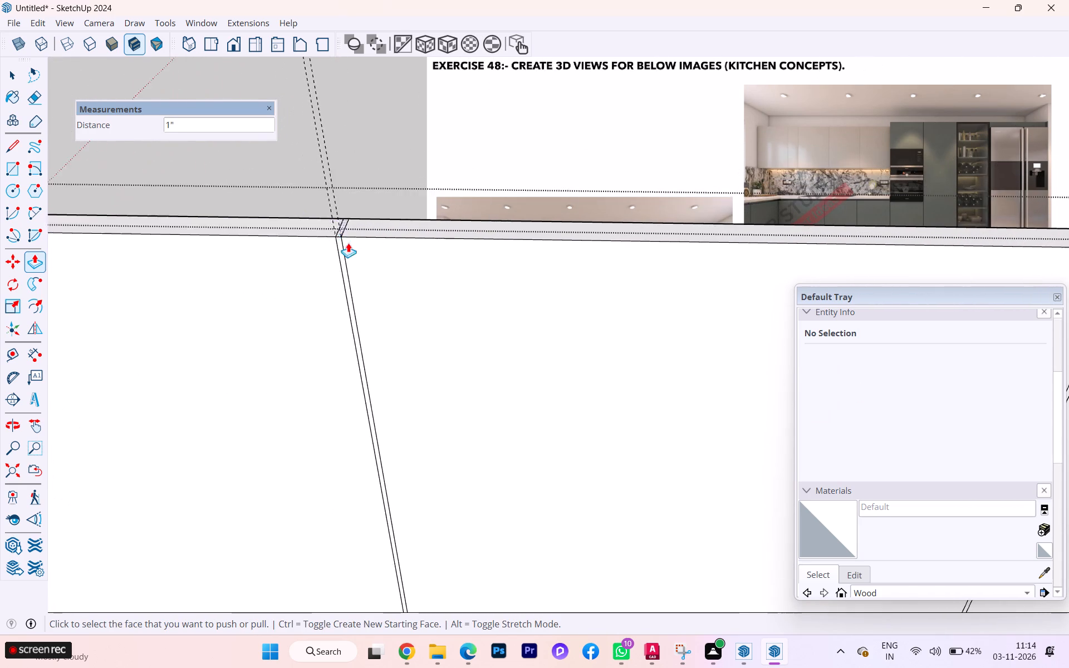
{"action": "scroll", "coordinate": [349, 243], "scroll_direction": "up", "scroll_amount": 7}
{"action": "scroll", "coordinate": [349, 244], "scroll_direction": "down", "scroll_amount": 1}
{"action": "scroll", "coordinate": [349, 245], "scroll_direction": "up", "scroll_amount": 3}
{"action": "left_click", "coordinate": [325, 245]}
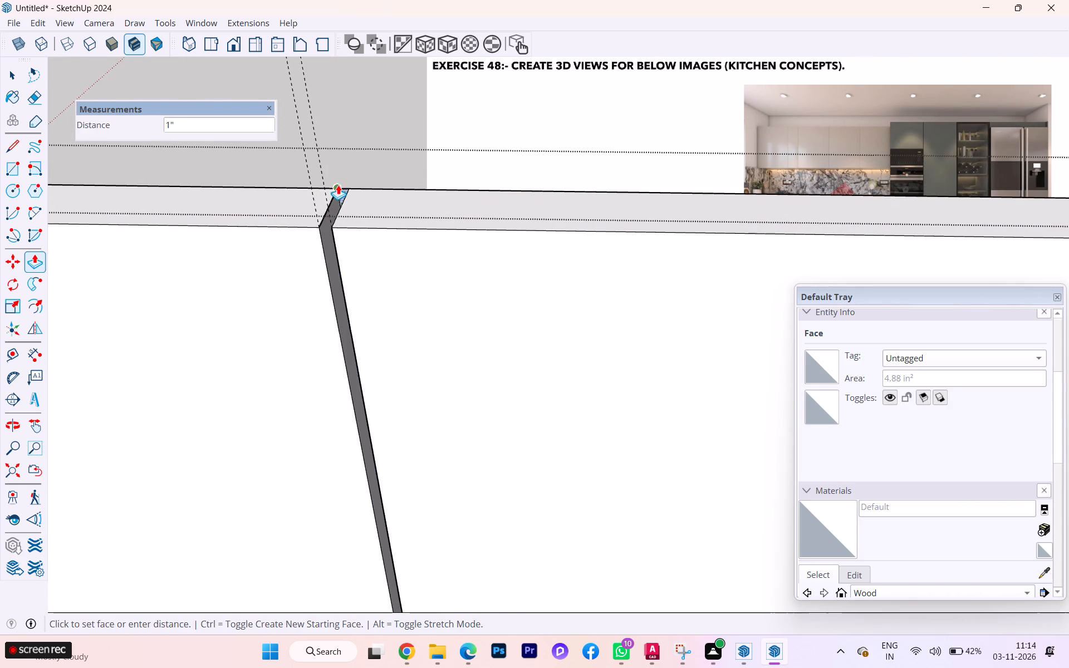
{"action": "left_click", "coordinate": [338, 185]}
Cut out the fourth gap strip from the trimmed end by pushing its face 1" through the panel.
{"action": "scroll", "coordinate": [146, 210], "scroll_direction": "down", "scroll_amount": 2}
{"action": "scroll", "coordinate": [95, 228], "scroll_direction": "up", "scroll_amount": 2}
{"action": "scroll", "coordinate": [91, 230], "scroll_direction": "down", "scroll_amount": 2}
{"action": "scroll", "coordinate": [84, 233], "scroll_direction": "up", "scroll_amount": 1}
{"action": "scroll", "coordinate": [84, 233], "scroll_direction": "down", "scroll_amount": 4}
{"action": "scroll", "coordinate": [78, 223], "scroll_direction": "up", "scroll_amount": 1}
{"action": "scroll", "coordinate": [79, 223], "scroll_direction": "down", "scroll_amount": 7}
{"action": "scroll", "coordinate": [225, 206], "scroll_direction": "down", "scroll_amount": 14}
{"action": "scroll", "coordinate": [226, 213], "scroll_direction": "up", "scroll_amount": 1}
{"action": "scroll", "coordinate": [182, 215], "scroll_direction": "down", "scroll_amount": 5}
{"action": "scroll", "coordinate": [181, 216], "scroll_direction": "up", "scroll_amount": 1}
{"action": "scroll", "coordinate": [180, 217], "scroll_direction": "down", "scroll_amount": 4}
{"action": "scroll", "coordinate": [179, 218], "scroll_direction": "up", "scroll_amount": 1}
{"action": "scroll", "coordinate": [179, 218], "scroll_direction": "down", "scroll_amount": 1}
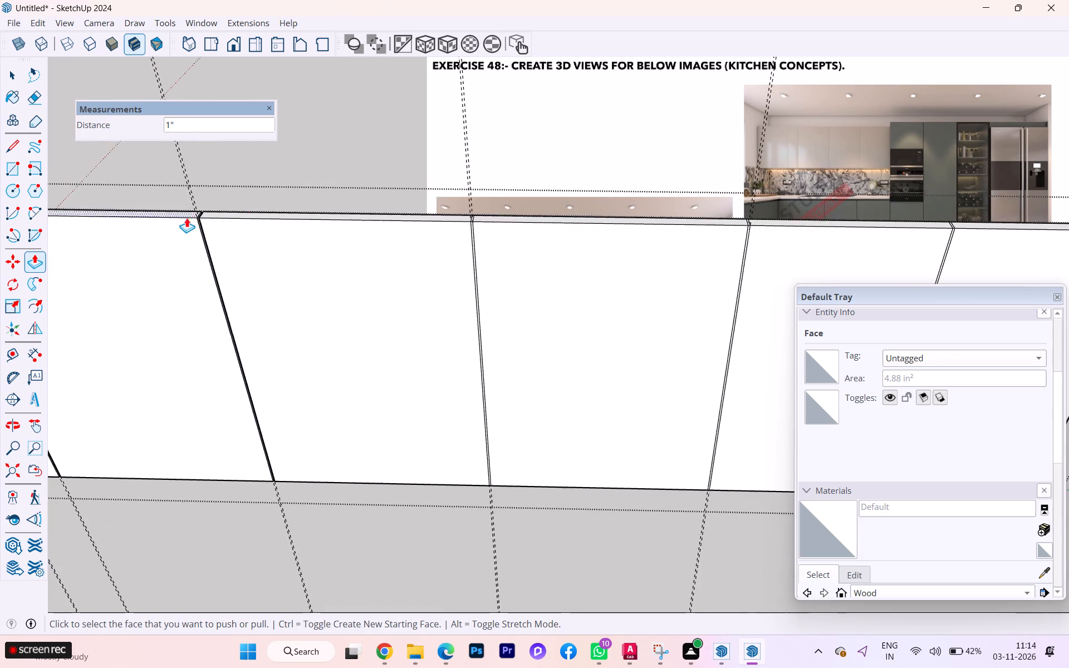
{"action": "scroll", "coordinate": [482, 205], "scroll_direction": "up", "scroll_amount": 13}
{"action": "scroll", "coordinate": [453, 238], "scroll_direction": "down", "scroll_amount": 2}
{"action": "scroll", "coordinate": [453, 238], "scroll_direction": "up", "scroll_amount": 6}
{"action": "scroll", "coordinate": [469, 244], "scroll_direction": "down", "scroll_amount": 2}
{"action": "scroll", "coordinate": [469, 244], "scroll_direction": "up", "scroll_amount": 2}
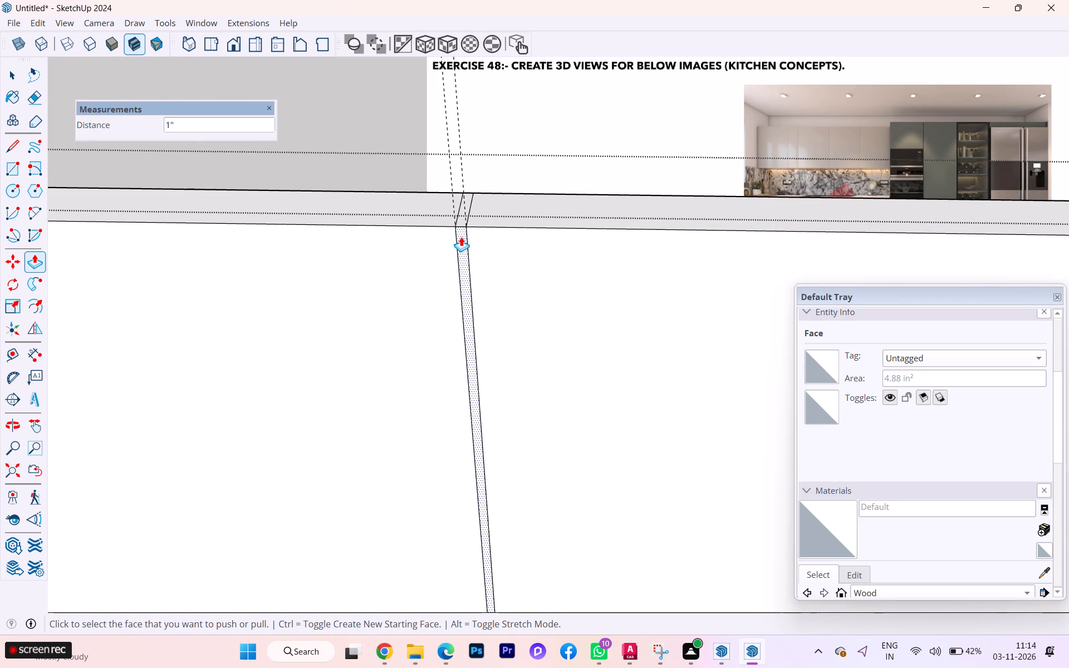
{"action": "left_click", "coordinate": [461, 237]}
{"action": "left_click", "coordinate": [467, 186]}
Push the fifth gap strip from the trimmed end 1" through the panel thickness to open the gap.
{"action": "scroll", "coordinate": [254, 193], "scroll_direction": "down", "scroll_amount": 5}
{"action": "scroll", "coordinate": [251, 195], "scroll_direction": "up", "scroll_amount": 1}
{"action": "scroll", "coordinate": [234, 197], "scroll_direction": "down", "scroll_amount": 1}
{"action": "scroll", "coordinate": [231, 198], "scroll_direction": "up", "scroll_amount": 1}
{"action": "scroll", "coordinate": [231, 199], "scroll_direction": "down", "scroll_amount": 9}
{"action": "scroll", "coordinate": [229, 199], "scroll_direction": "up", "scroll_amount": 1}
{"action": "scroll", "coordinate": [228, 199], "scroll_direction": "down", "scroll_amount": 1}
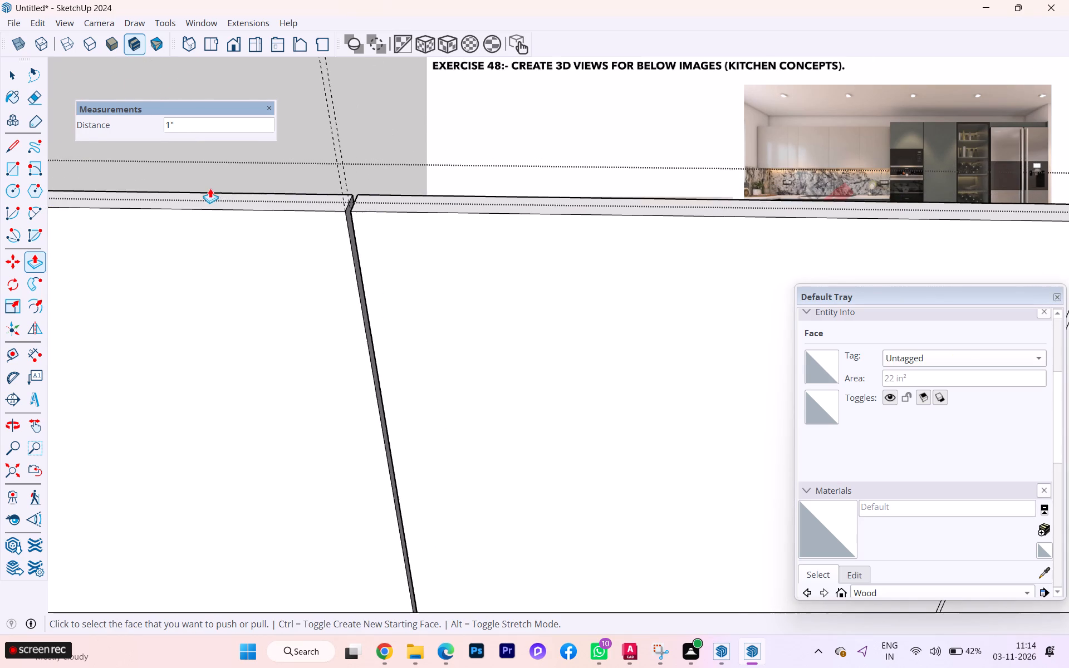
{"action": "scroll", "coordinate": [210, 187], "scroll_direction": "down", "scroll_amount": 2}
{"action": "scroll", "coordinate": [210, 187], "scroll_direction": "up", "scroll_amount": 3}
{"action": "scroll", "coordinate": [210, 187], "scroll_direction": "down", "scroll_amount": 5}
{"action": "scroll", "coordinate": [209, 185], "scroll_direction": "up", "scroll_amount": 1}
{"action": "scroll", "coordinate": [209, 186], "scroll_direction": "down", "scroll_amount": 8}
{"action": "scroll", "coordinate": [246, 188], "scroll_direction": "up", "scroll_amount": 2}
{"action": "scroll", "coordinate": [555, 184], "scroll_direction": "up", "scroll_amount": 1}
{"action": "scroll", "coordinate": [570, 184], "scroll_direction": "down", "scroll_amount": 1}
{"action": "scroll", "coordinate": [584, 186], "scroll_direction": "up", "scroll_amount": 11}
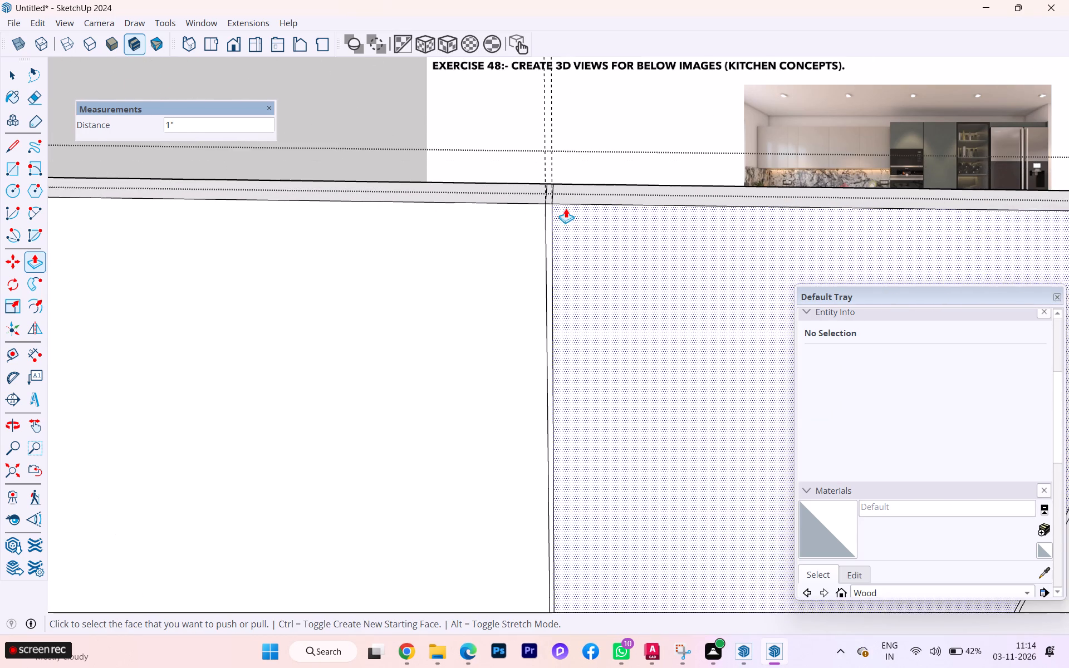
{"action": "left_click", "coordinate": [551, 212]}
{"action": "left_click", "coordinate": [554, 178]}
Push the sixth and last gap strip, nearest the panel's far end, 1" through the panel to separate the shutters.
{"action": "scroll", "coordinate": [320, 172], "scroll_direction": "down", "scroll_amount": 2}
{"action": "scroll", "coordinate": [313, 172], "scroll_direction": "up", "scroll_amount": 1}
{"action": "scroll", "coordinate": [308, 172], "scroll_direction": "down", "scroll_amount": 1}
{"action": "scroll", "coordinate": [299, 173], "scroll_direction": "up", "scroll_amount": 1}
{"action": "scroll", "coordinate": [295, 173], "scroll_direction": "down", "scroll_amount": 1}
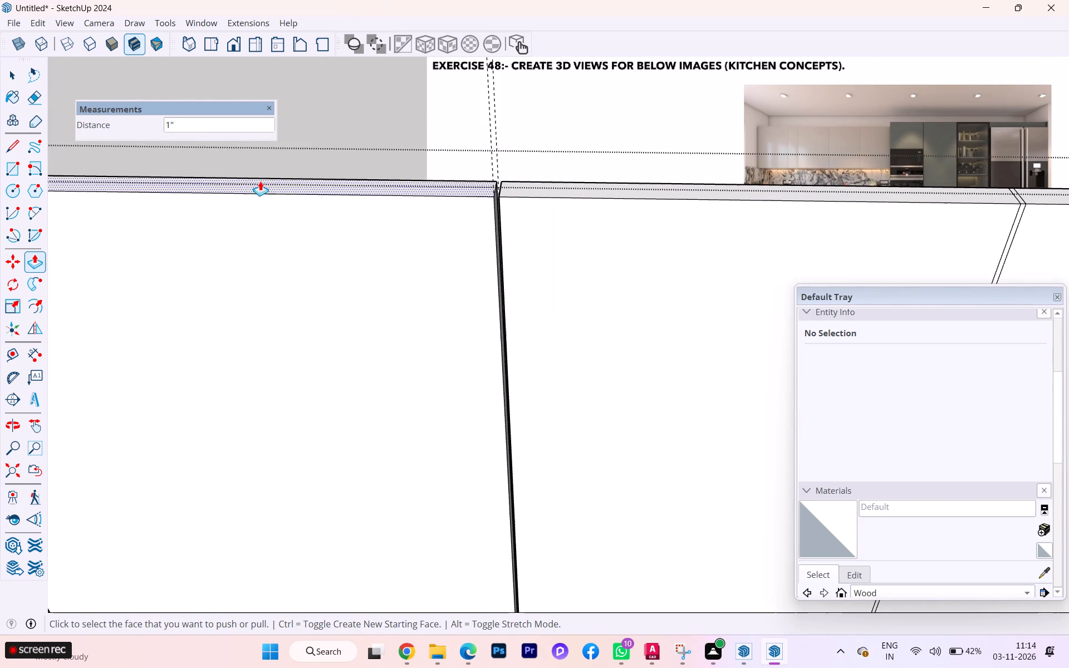
{"action": "scroll", "coordinate": [243, 187], "scroll_direction": "down", "scroll_amount": 9}
{"action": "scroll", "coordinate": [242, 195], "scroll_direction": "up", "scroll_amount": 4}
{"action": "scroll", "coordinate": [243, 195], "scroll_direction": "down", "scroll_amount": 2}
{"action": "scroll", "coordinate": [243, 197], "scroll_direction": "up", "scroll_amount": 4}
{"action": "scroll", "coordinate": [243, 197], "scroll_direction": "down", "scroll_amount": 1}
{"action": "scroll", "coordinate": [245, 197], "scroll_direction": "up", "scroll_amount": 1}
{"action": "scroll", "coordinate": [246, 196], "scroll_direction": "down", "scroll_amount": 1}
{"action": "scroll", "coordinate": [583, 183], "scroll_direction": "up", "scroll_amount": 1}
{"action": "scroll", "coordinate": [583, 183], "scroll_direction": "down", "scroll_amount": 3}
{"action": "scroll", "coordinate": [581, 186], "scroll_direction": "up", "scroll_amount": 2}
{"action": "scroll", "coordinate": [578, 190], "scroll_direction": "down", "scroll_amount": 1}
{"action": "scroll", "coordinate": [577, 191], "scroll_direction": "up", "scroll_amount": 4}
{"action": "scroll", "coordinate": [570, 196], "scroll_direction": "down", "scroll_amount": 1}
{"action": "scroll", "coordinate": [570, 197], "scroll_direction": "up", "scroll_amount": 4}
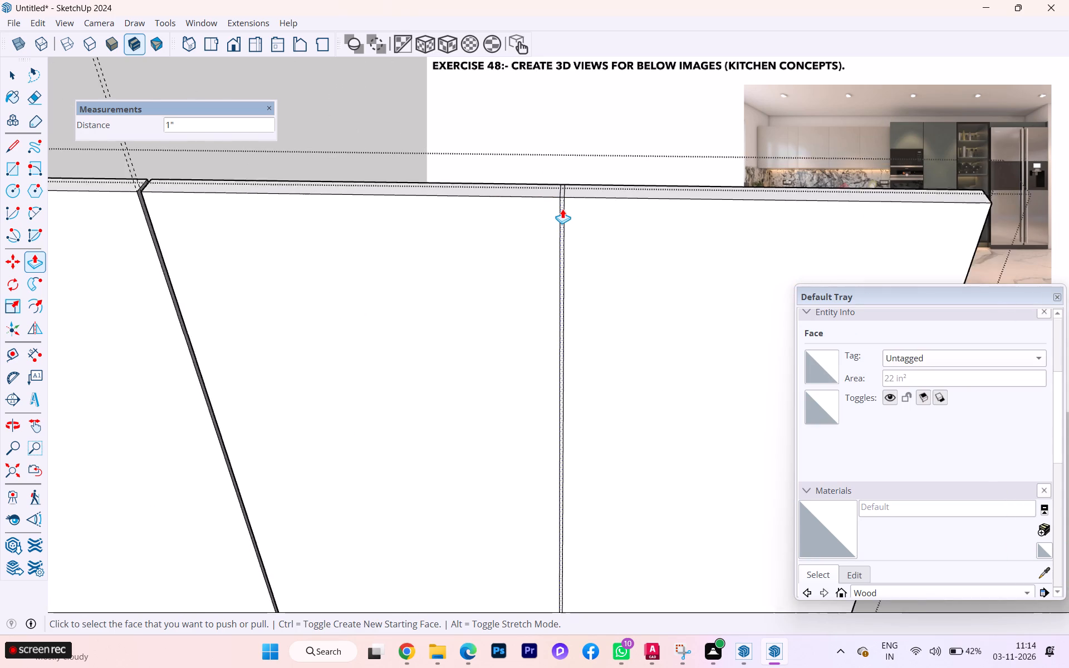
{"action": "scroll", "coordinate": [562, 209], "scroll_direction": "up", "scroll_amount": 1}
{"action": "left_click", "coordinate": [562, 209]}
{"action": "left_click", "coordinate": [563, 176]}
{"action": "scroll", "coordinate": [400, 180], "scroll_direction": "down", "scroll_amount": 3}
{"action": "scroll", "coordinate": [399, 181], "scroll_direction": "up", "scroll_amount": 1}
{"action": "scroll", "coordinate": [399, 182], "scroll_direction": "down", "scroll_amount": 5}
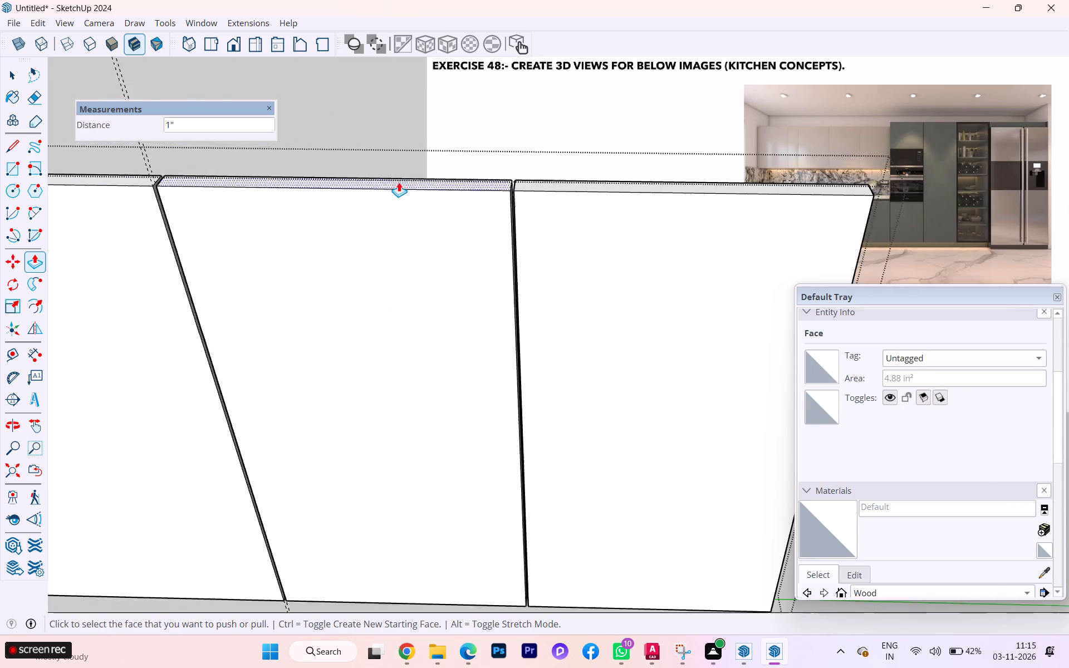
Close the shutter panel group and delete all guide lines from the model.
{"action": "scroll", "coordinate": [397, 182], "scroll_direction": "down", "scroll_amount": 8}
{"action": "scroll", "coordinate": [396, 184], "scroll_direction": "up", "scroll_amount": 1}
{"action": "scroll", "coordinate": [396, 184], "scroll_direction": "down", "scroll_amount": 5}
{"action": "scroll", "coordinate": [450, 197], "scroll_direction": "up", "scroll_amount": 1}
{"action": "scroll", "coordinate": [451, 197], "scroll_direction": "down", "scroll_amount": 5}
{"action": "scroll", "coordinate": [471, 197], "scroll_direction": "up", "scroll_amount": 1}
{"action": "scroll", "coordinate": [472, 197], "scroll_direction": "down", "scroll_amount": 1}
{"action": "scroll", "coordinate": [563, 198], "scroll_direction": "up", "scroll_amount": 1}
{"action": "scroll", "coordinate": [563, 199], "scroll_direction": "down", "scroll_amount": 3}
{"action": "scroll", "coordinate": [534, 205], "scroll_direction": "up", "scroll_amount": 1}
{"action": "scroll", "coordinate": [516, 203], "scroll_direction": "down", "scroll_amount": 1}
{"action": "scroll", "coordinate": [511, 203], "scroll_direction": "up", "scroll_amount": 1}
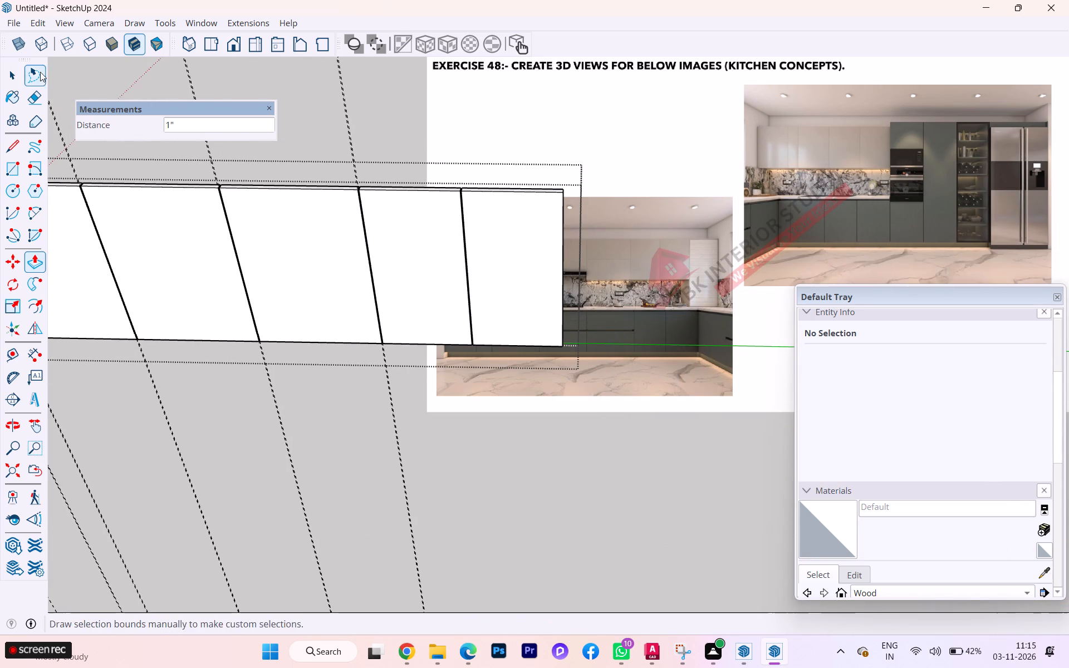
{"action": "left_click", "coordinate": [7, 73]}
{"action": "scroll", "coordinate": [129, 190], "scroll_direction": "down", "scroll_amount": 9}
{"action": "middle_click_drag", "start_coordinate": [263, 219], "coordinate": [411, 199]}
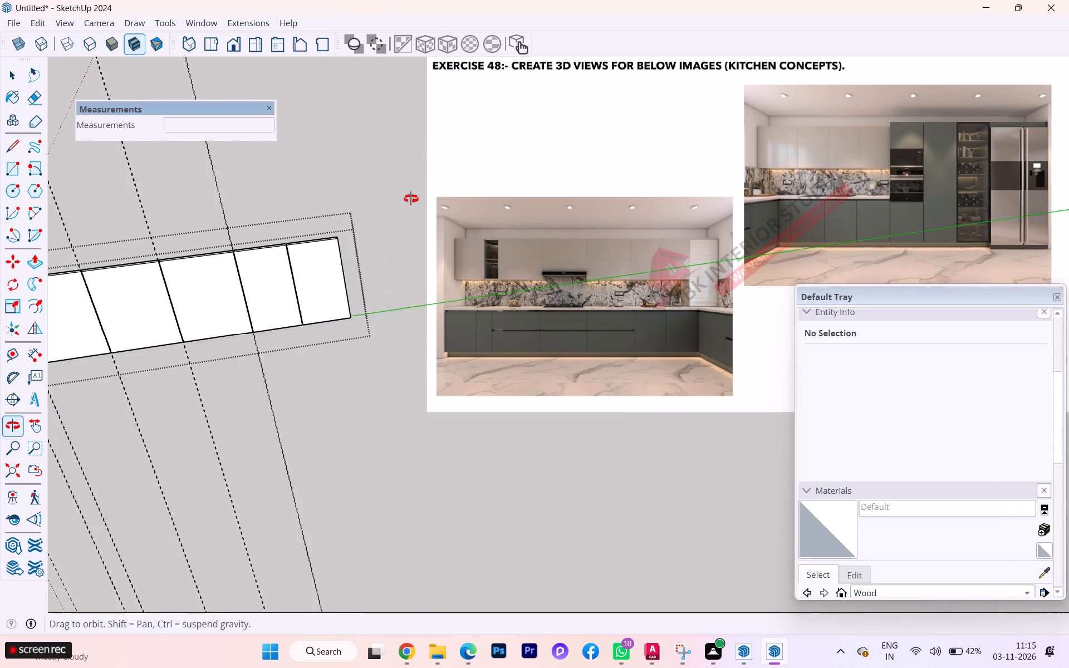
{"action": "middle_click_drag", "start_coordinate": [411, 199], "coordinate": [414, 199]}
{"action": "left_click", "coordinate": [399, 198]}
{"action": "scroll", "coordinate": [379, 173], "scroll_direction": "down", "scroll_amount": 11}
{"action": "scroll", "coordinate": [320, 212], "scroll_direction": "up", "scroll_amount": 2}
{"action": "middle_click_drag", "start_coordinate": [314, 213], "coordinate": [410, 195]}
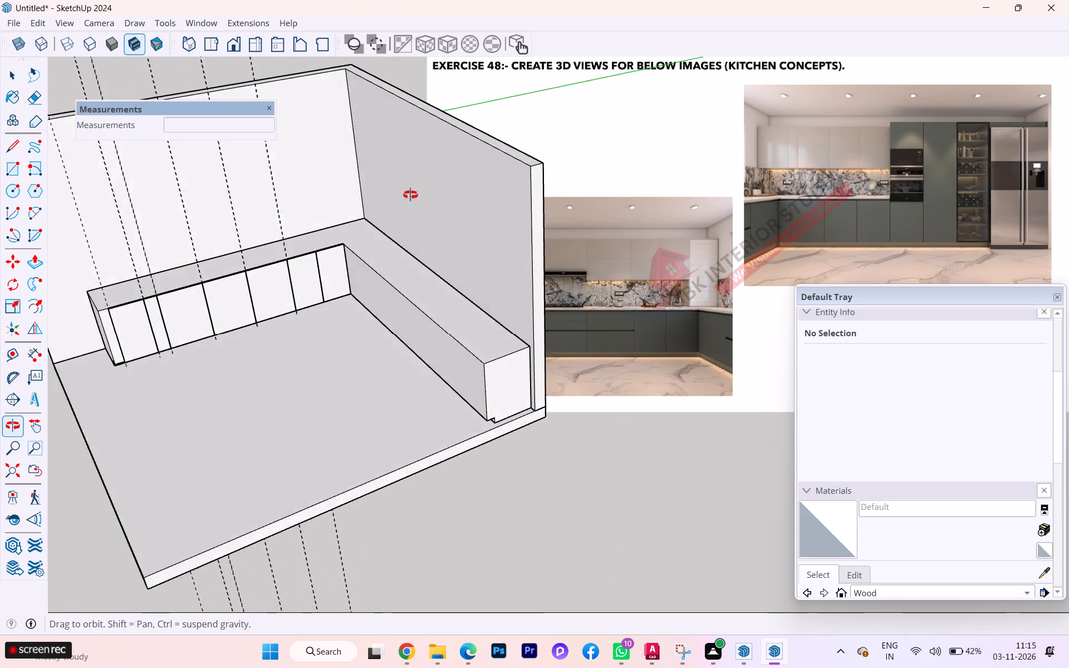
{"action": "middle_click_drag", "start_coordinate": [410, 195], "coordinate": [607, 185]}
{"action": "left_click", "coordinate": [46, 23]}
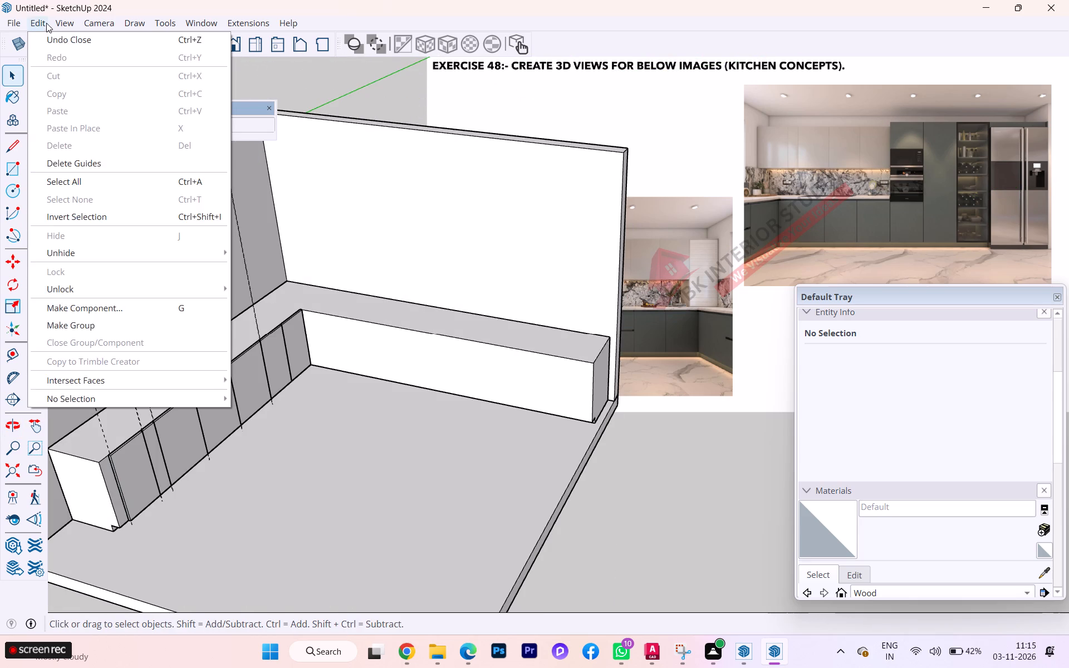
{"action": "left_click", "coordinate": [70, 159]}
Inside the shutter panel group, reverse the narrow end face at the trimmed end so its front side faces outward.
{"action": "scroll", "coordinate": [361, 205], "scroll_direction": "down", "scroll_amount": 4}
{"action": "scroll", "coordinate": [413, 209], "scroll_direction": "up", "scroll_amount": 4}
{"action": "scroll", "coordinate": [415, 209], "scroll_direction": "down", "scroll_amount": 1}
{"action": "scroll", "coordinate": [156, 381], "scroll_direction": "up", "scroll_amount": 5}
{"action": "scroll", "coordinate": [150, 395], "scroll_direction": "down", "scroll_amount": 1}
{"action": "scroll", "coordinate": [150, 397], "scroll_direction": "up", "scroll_amount": 3}
{"action": "scroll", "coordinate": [150, 404], "scroll_direction": "down", "scroll_amount": 1}
{"action": "scroll", "coordinate": [150, 404], "scroll_direction": "up", "scroll_amount": 1}
{"action": "scroll", "coordinate": [245, 367], "scroll_direction": "up", "scroll_amount": 12}
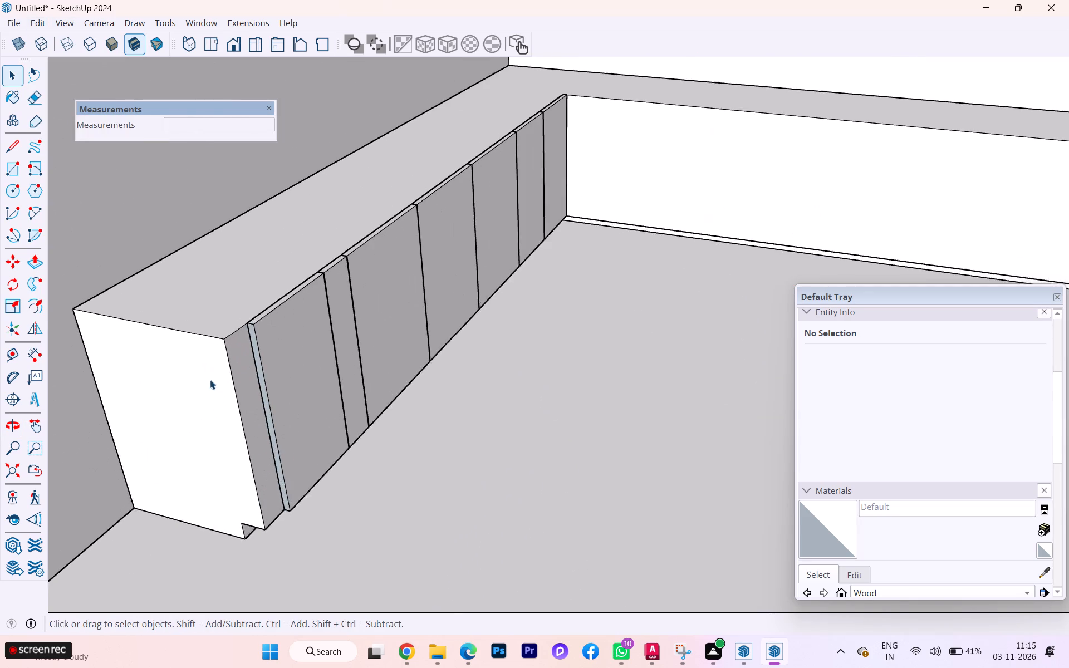
{"action": "scroll", "coordinate": [210, 380], "scroll_direction": "up", "scroll_amount": 1}
{"action": "scroll", "coordinate": [262, 345], "scroll_direction": "up", "scroll_amount": 1}
{"action": "scroll", "coordinate": [262, 345], "scroll_direction": "down", "scroll_amount": 1}
{"action": "scroll", "coordinate": [262, 345], "scroll_direction": "up", "scroll_amount": 1}
{"action": "scroll", "coordinate": [262, 345], "scroll_direction": "down", "scroll_amount": 4}
{"action": "scroll", "coordinate": [262, 345], "scroll_direction": "up", "scroll_amount": 2}
{"action": "scroll", "coordinate": [271, 334], "scroll_direction": "down", "scroll_amount": 10}
{"action": "scroll", "coordinate": [271, 334], "scroll_direction": "up", "scroll_amount": 1}
{"action": "scroll", "coordinate": [271, 334], "scroll_direction": "down", "scroll_amount": 1}
{"action": "scroll", "coordinate": [271, 334], "scroll_direction": "up", "scroll_amount": 2}
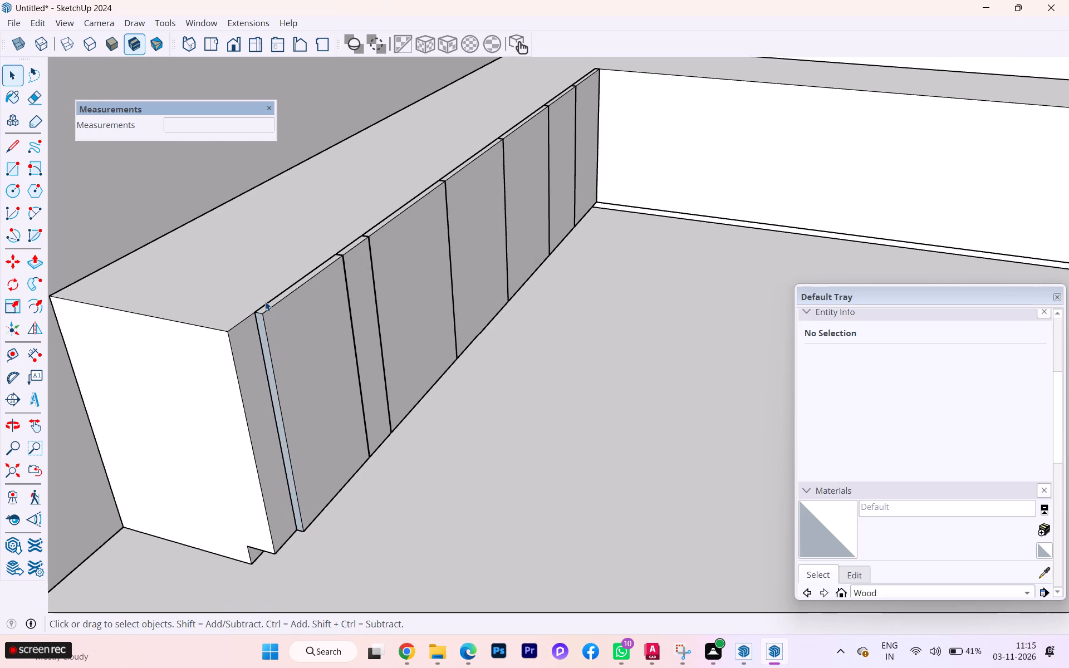
{"action": "scroll", "coordinate": [265, 301], "scroll_direction": "up", "scroll_amount": 6}
{"action": "scroll", "coordinate": [265, 301], "scroll_direction": "down", "scroll_amount": 1}
{"action": "scroll", "coordinate": [265, 301], "scroll_direction": "up", "scroll_amount": 4}
{"action": "scroll", "coordinate": [265, 301], "scroll_direction": "down", "scroll_amount": 4}
{"action": "scroll", "coordinate": [265, 301], "scroll_direction": "up", "scroll_amount": 11}
{"action": "left_click", "coordinate": [219, 395]}
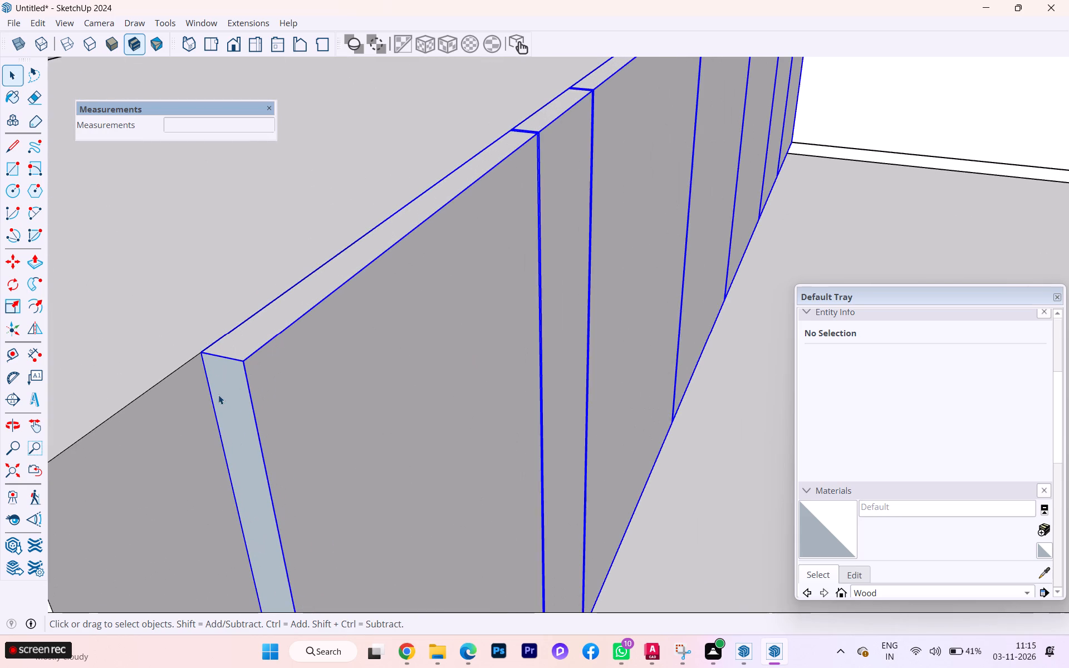
{"action": "double_click", "coordinate": [222, 390]}
{"action": "left_click", "coordinate": [222, 390]}
{"action": "left_click", "coordinate": [222, 389]}
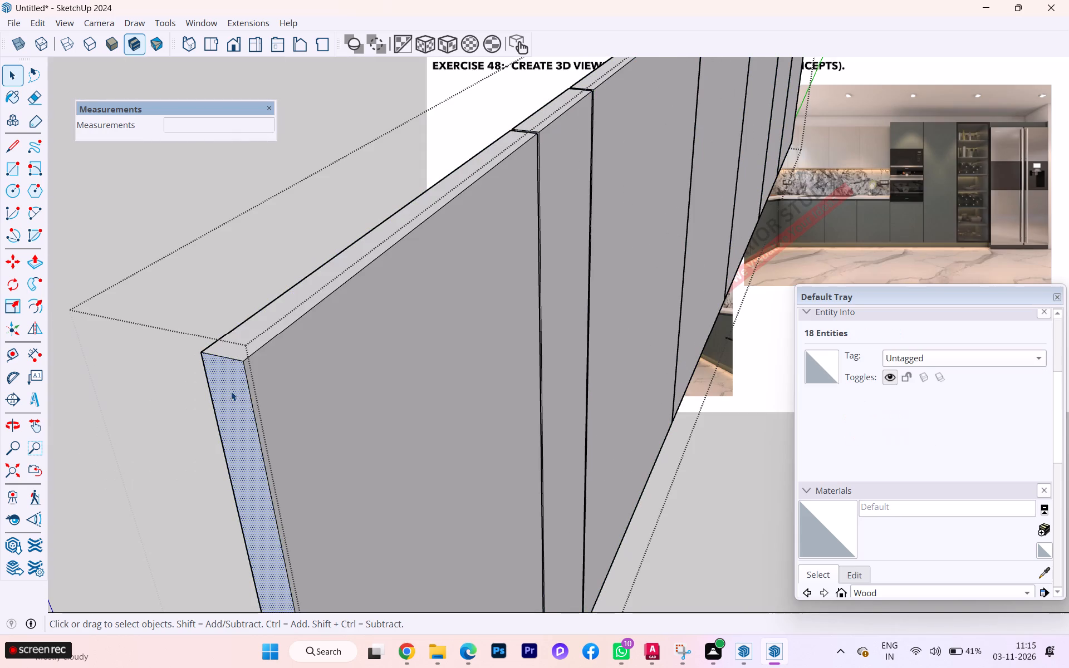
{"action": "right_click", "coordinate": [231, 391]}
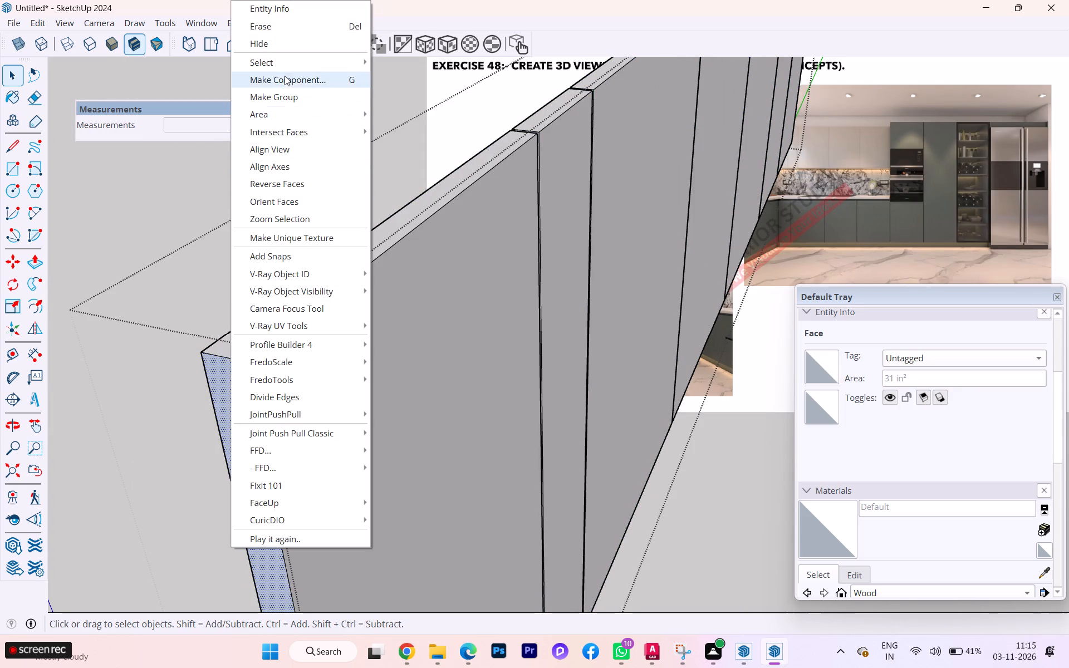
{"action": "left_click", "coordinate": [287, 184]}
{"action": "scroll", "coordinate": [336, 213], "scroll_direction": "down", "scroll_amount": 2}
{"action": "scroll", "coordinate": [375, 219], "scroll_direction": "up", "scroll_amount": 3}
{"action": "scroll", "coordinate": [383, 219], "scroll_direction": "down", "scroll_amount": 11}
{"action": "scroll", "coordinate": [539, 227], "scroll_direction": "up", "scroll_amount": 1}
{"action": "scroll", "coordinate": [540, 227], "scroll_direction": "down", "scroll_amount": 2}
{"action": "left_click", "coordinate": [631, 450]}
Inside the base cabinet group, push the open end face inward about 4 9/16" to align flush with the shutter panel's trimmed end.
{"action": "scroll", "coordinate": [415, 280], "scroll_direction": "up", "scroll_amount": 2}
{"action": "scroll", "coordinate": [415, 279], "scroll_direction": "down", "scroll_amount": 1}
{"action": "scroll", "coordinate": [415, 279], "scroll_direction": "up", "scroll_amount": 2}
{"action": "left_click", "coordinate": [379, 316]}
{"action": "scroll", "coordinate": [312, 291], "scroll_direction": "down", "scroll_amount": 5}
{"action": "scroll", "coordinate": [315, 291], "scroll_direction": "up", "scroll_amount": 1}
{"action": "scroll", "coordinate": [315, 291], "scroll_direction": "down", "scroll_amount": 3}
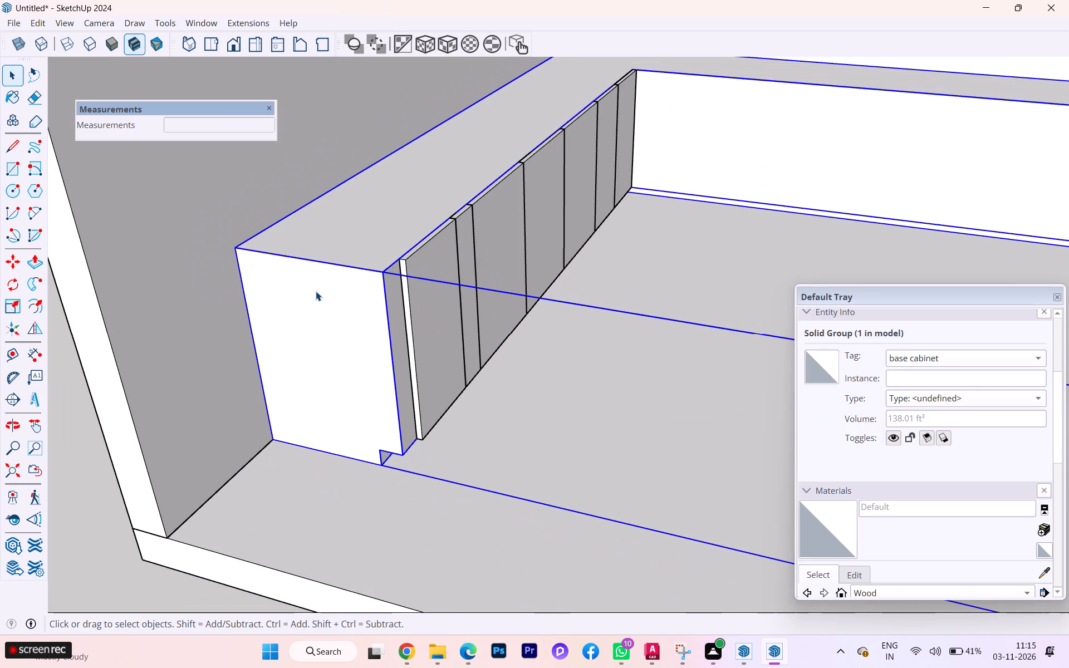
{"action": "key", "text": "h"}
{"action": "scroll", "coordinate": [327, 296], "scroll_direction": "up", "scroll_amount": 4}
{"action": "double_click", "coordinate": [347, 303]}
{"action": "left_click", "coordinate": [341, 306]}
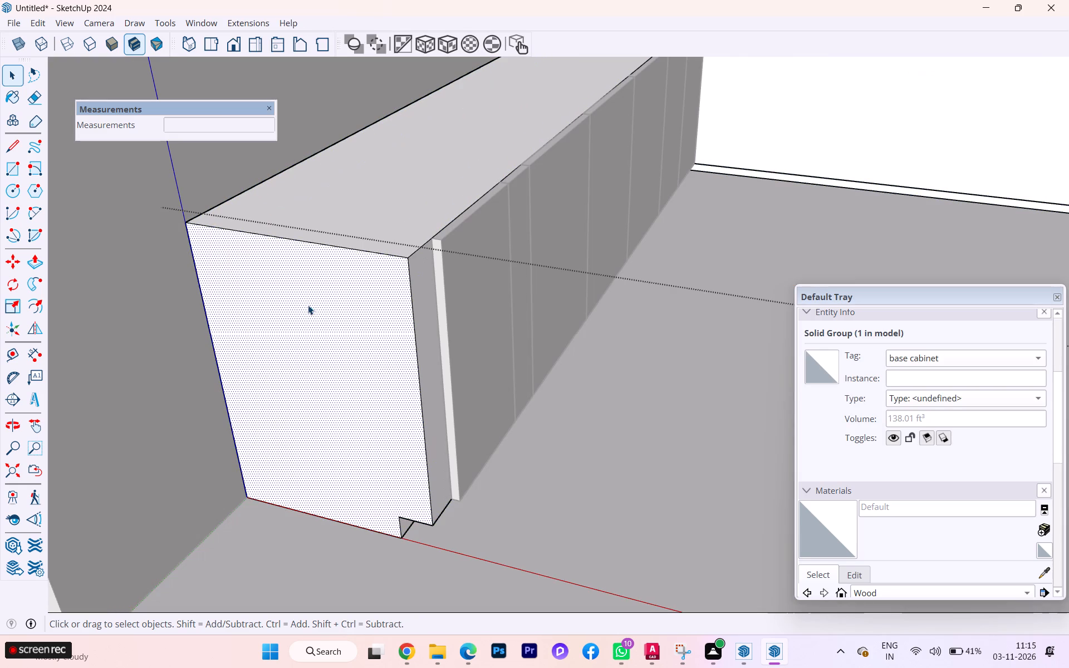
{"action": "scroll", "coordinate": [311, 303], "scroll_direction": "down", "scroll_amount": 5}
{"action": "key", "text": "p"}
{"action": "scroll", "coordinate": [322, 299], "scroll_direction": "up", "scroll_amount": 3}
{"action": "left_click", "coordinate": [323, 298]}
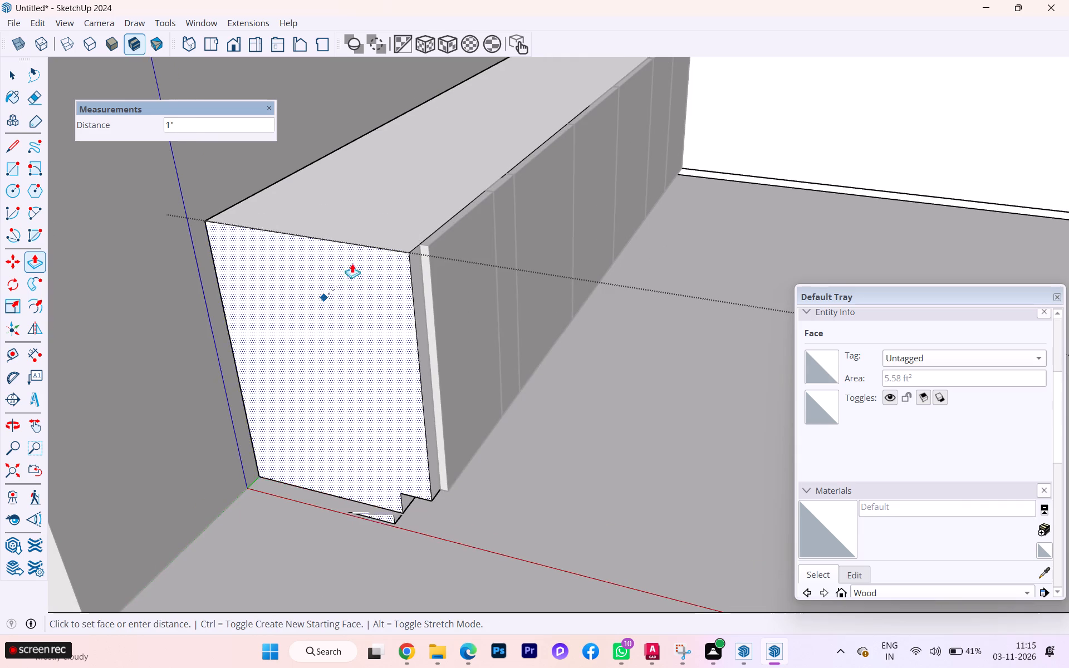
{"action": "scroll", "coordinate": [409, 254], "scroll_direction": "up", "scroll_amount": 5}
{"action": "left_click", "coordinate": [430, 238]}
{"action": "scroll", "coordinate": [300, 179], "scroll_direction": "down", "scroll_amount": 2}
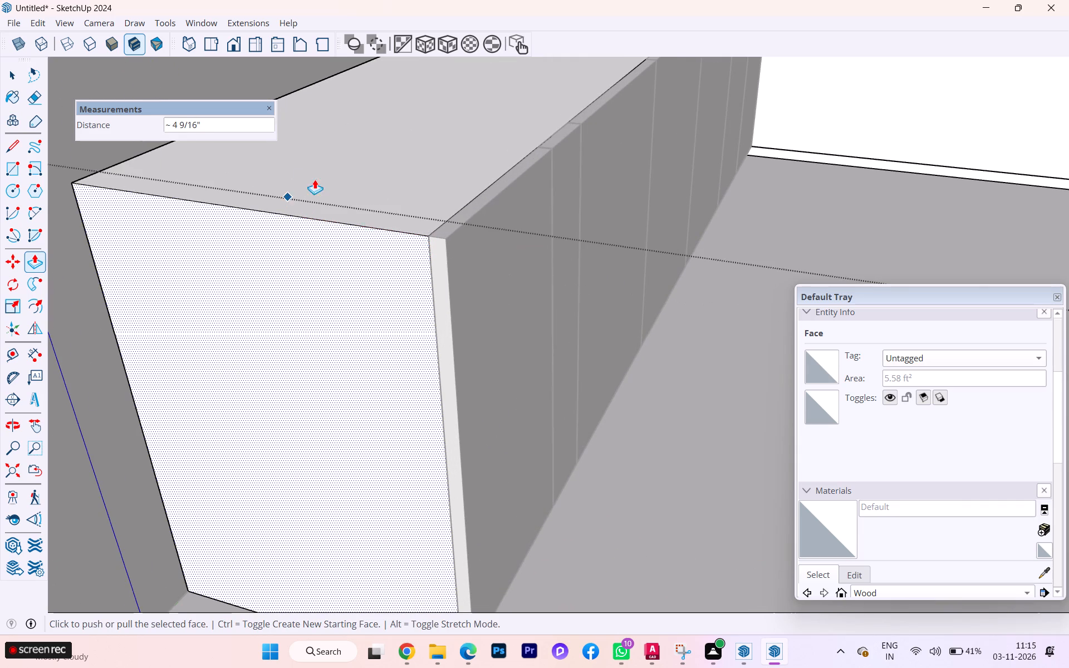
{"action": "scroll", "coordinate": [315, 179], "scroll_direction": "down", "scroll_amount": 2}
{"action": "scroll", "coordinate": [321, 182], "scroll_direction": "up", "scroll_amount": 2}
{"action": "scroll", "coordinate": [322, 182], "scroll_direction": "down", "scroll_amount": 7}
{"action": "scroll", "coordinate": [435, 202], "scroll_direction": "down", "scroll_amount": 2}
{"action": "scroll", "coordinate": [440, 210], "scroll_direction": "up", "scroll_amount": 1}
{"action": "scroll", "coordinate": [442, 213], "scroll_direction": "down", "scroll_amount": 9}
{"action": "scroll", "coordinate": [457, 229], "scroll_direction": "up", "scroll_amount": 3}
{"action": "scroll", "coordinate": [456, 229], "scroll_direction": "down", "scroll_amount": 13}
{"action": "scroll", "coordinate": [443, 239], "scroll_direction": "up", "scroll_amount": 1}
{"action": "left_click", "coordinate": [7, 77]}
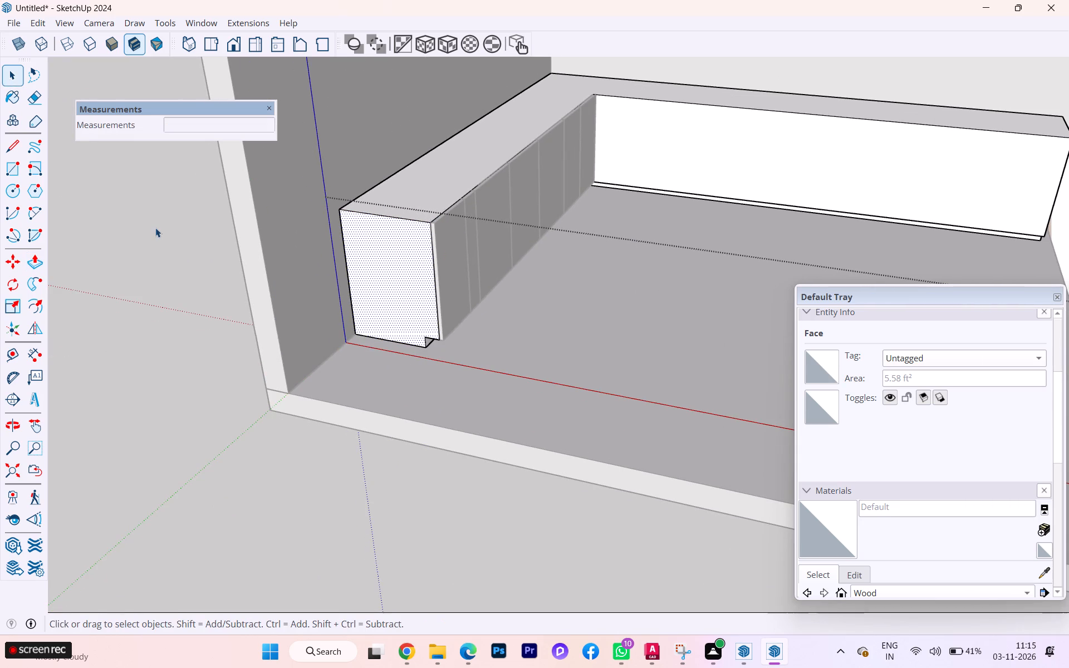
{"action": "left_click", "coordinate": [155, 228]}
Examine the shutters and their gaps along the base cabinet front, from the inner corner to the narrow shutter near the trimmed end.
{"action": "scroll", "coordinate": [247, 279], "scroll_direction": "down", "scroll_amount": 1}
{"action": "scroll", "coordinate": [237, 298], "scroll_direction": "up", "scroll_amount": 2}
{"action": "scroll", "coordinate": [236, 300], "scroll_direction": "down", "scroll_amount": 12}
{"action": "middle_click_drag", "start_coordinate": [319, 330], "coordinate": [0, 367]}
{"action": "scroll", "coordinate": [827, 186], "scroll_direction": "up", "scroll_amount": 4}
{"action": "scroll", "coordinate": [545, 137], "scroll_direction": "up", "scroll_amount": 3}
{"action": "scroll", "coordinate": [540, 176], "scroll_direction": "down", "scroll_amount": 1}
{"action": "scroll", "coordinate": [539, 176], "scroll_direction": "up", "scroll_amount": 1}
{"action": "scroll", "coordinate": [539, 176], "scroll_direction": "down", "scroll_amount": 1}
{"action": "scroll", "coordinate": [539, 177], "scroll_direction": "up", "scroll_amount": 14}
{"action": "scroll", "coordinate": [553, 194], "scroll_direction": "down", "scroll_amount": 2}
{"action": "scroll", "coordinate": [560, 198], "scroll_direction": "up", "scroll_amount": 5}
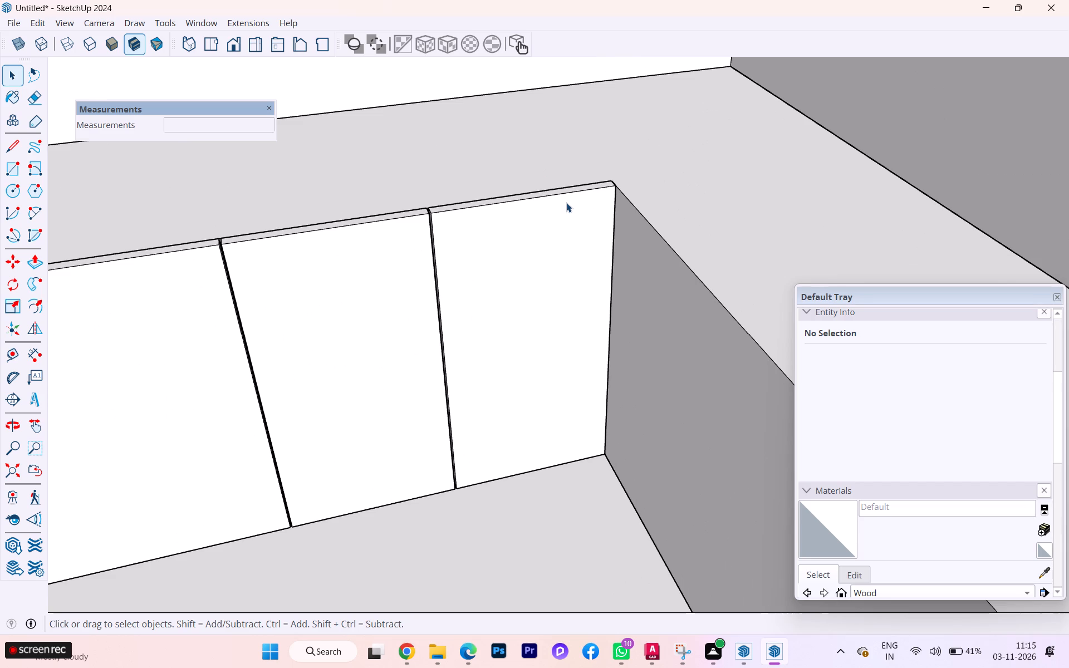
{"action": "scroll", "coordinate": [285, 400], "scroll_direction": "up", "scroll_amount": 1}
{"action": "scroll", "coordinate": [285, 401], "scroll_direction": "down", "scroll_amount": 6}
{"action": "scroll", "coordinate": [326, 386], "scroll_direction": "up", "scroll_amount": 1}
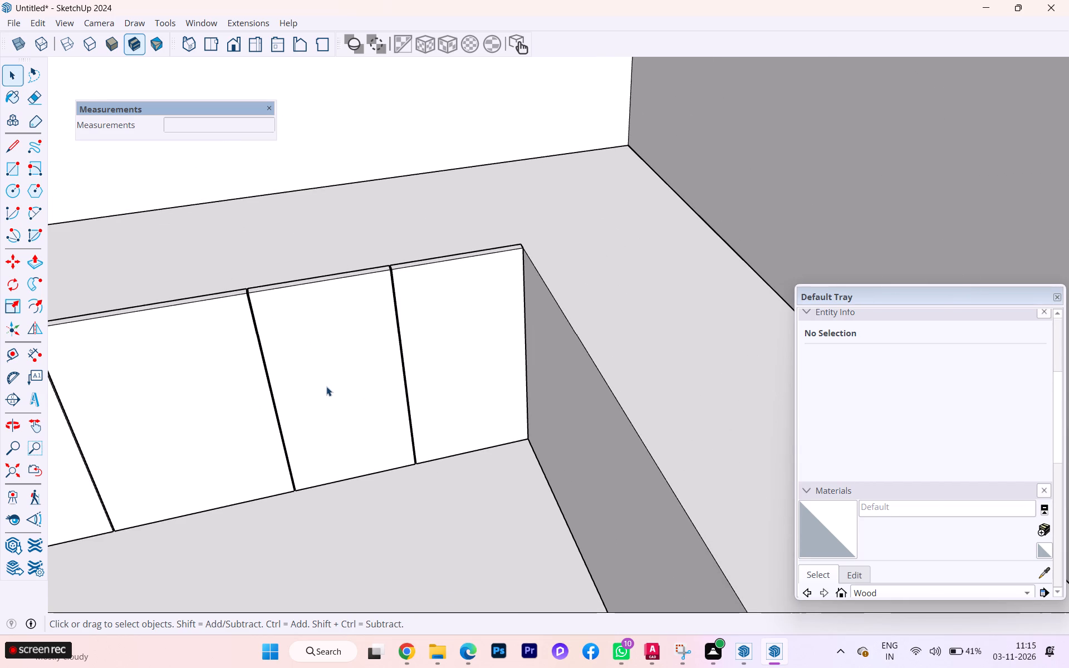
{"action": "scroll", "coordinate": [393, 351], "scroll_direction": "down", "scroll_amount": 8}
{"action": "scroll", "coordinate": [545, 337], "scroll_direction": "down", "scroll_amount": 4}
{"action": "scroll", "coordinate": [545, 337], "scroll_direction": "up", "scroll_amount": 1}
{"action": "scroll", "coordinate": [545, 337], "scroll_direction": "down", "scroll_amount": 2}
{"action": "scroll", "coordinate": [545, 337], "scroll_direction": "up", "scroll_amount": 3}
{"action": "scroll", "coordinate": [465, 347], "scroll_direction": "down", "scroll_amount": 3}
{"action": "middle_click_drag", "start_coordinate": [438, 347], "coordinate": [593, 343]}
{"action": "scroll", "coordinate": [289, 334], "scroll_direction": "down", "scroll_amount": 4}
{"action": "scroll", "coordinate": [212, 434], "scroll_direction": "up", "scroll_amount": 11}
{"action": "scroll", "coordinate": [212, 434], "scroll_direction": "down", "scroll_amount": 3}
{"action": "scroll", "coordinate": [212, 434], "scroll_direction": "up", "scroll_amount": 1}
{"action": "scroll", "coordinate": [212, 434], "scroll_direction": "down", "scroll_amount": 1}
{"action": "scroll", "coordinate": [212, 434], "scroll_direction": "up", "scroll_amount": 2}
{"action": "scroll", "coordinate": [229, 433], "scroll_direction": "down", "scroll_amount": 2}
{"action": "scroll", "coordinate": [229, 433], "scroll_direction": "up", "scroll_amount": 2}
{"action": "scroll", "coordinate": [229, 433], "scroll_direction": "down", "scroll_amount": 1}
{"action": "scroll", "coordinate": [229, 433], "scroll_direction": "up", "scroll_amount": 5}
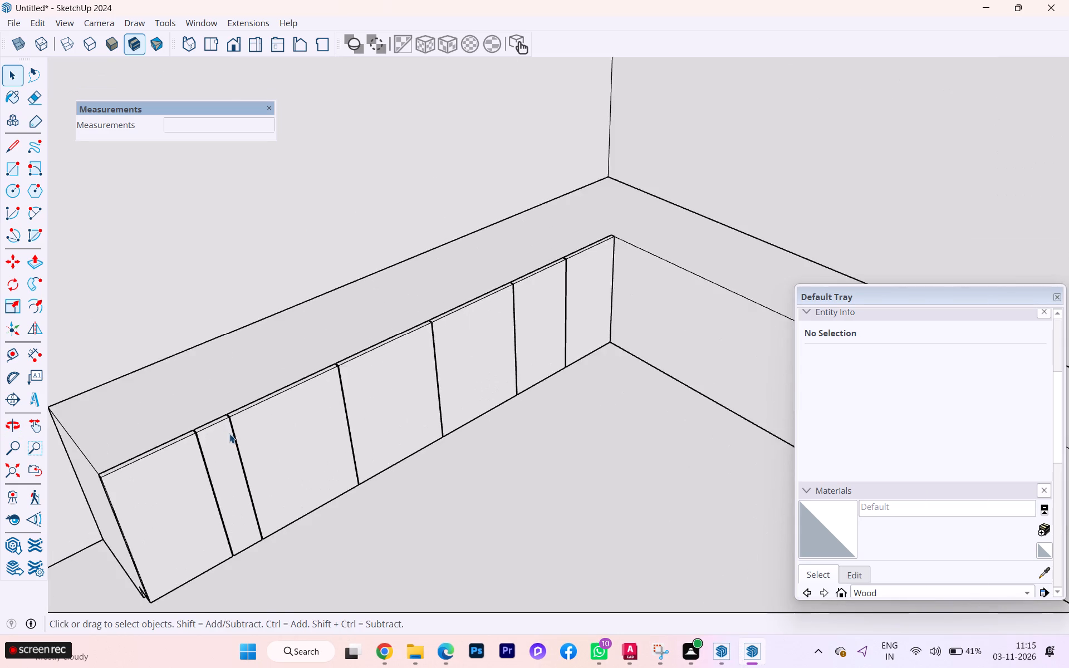
{"action": "scroll", "coordinate": [229, 434], "scroll_direction": "up", "scroll_amount": 15}
{"action": "scroll", "coordinate": [209, 425], "scroll_direction": "down", "scroll_amount": 6}
{"action": "scroll", "coordinate": [208, 424], "scroll_direction": "up", "scroll_amount": 4}
{"action": "scroll", "coordinate": [160, 406], "scroll_direction": "up", "scroll_amount": 1}
{"action": "scroll", "coordinate": [520, 102], "scroll_direction": "down", "scroll_amount": 1}
{"action": "scroll", "coordinate": [520, 102], "scroll_direction": "up", "scroll_amount": 1}
{"action": "scroll", "coordinate": [520, 102], "scroll_direction": "down", "scroll_amount": 4}
{"action": "scroll", "coordinate": [520, 102], "scroll_direction": "up", "scroll_amount": 1}
{"action": "scroll", "coordinate": [520, 102], "scroll_direction": "down", "scroll_amount": 2}
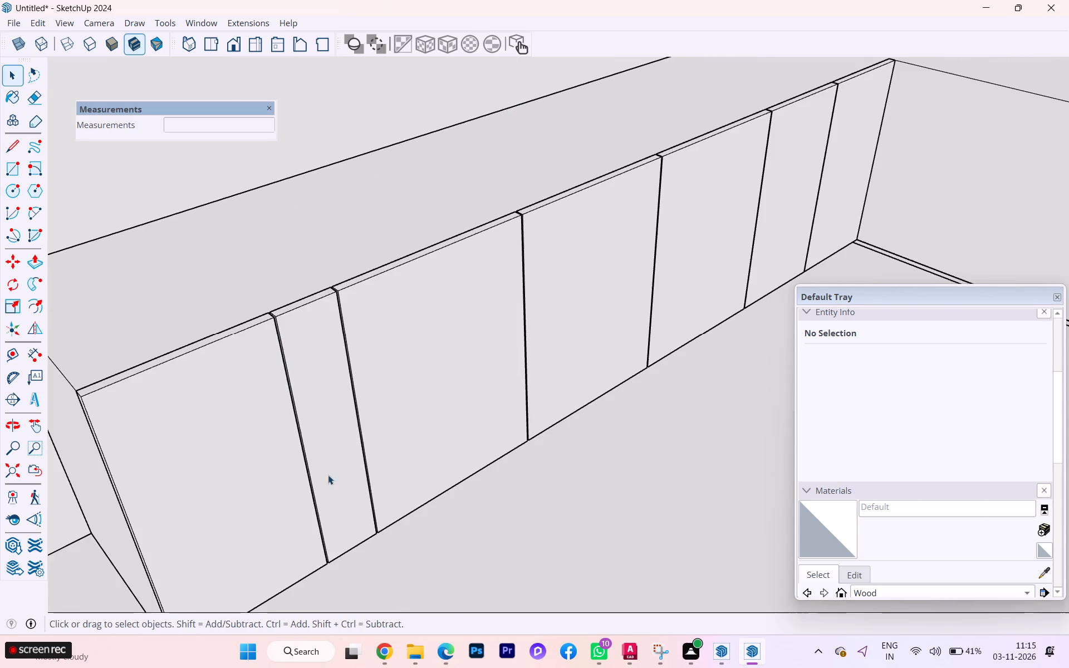
{"action": "scroll", "coordinate": [271, 575], "scroll_direction": "up", "scroll_amount": 1}
{"action": "scroll", "coordinate": [325, 569], "scroll_direction": "down", "scroll_amount": 1}
{"action": "scroll", "coordinate": [333, 568], "scroll_direction": "up", "scroll_amount": 5}
{"action": "scroll", "coordinate": [379, 567], "scroll_direction": "down", "scroll_amount": 2}
{"action": "scroll", "coordinate": [379, 566], "scroll_direction": "up", "scroll_amount": 2}
{"action": "scroll", "coordinate": [379, 567], "scroll_direction": "down", "scroll_amount": 1}
{"action": "scroll", "coordinate": [379, 567], "scroll_direction": "up", "scroll_amount": 11}
{"action": "scroll", "coordinate": [377, 567], "scroll_direction": "down", "scroll_amount": 2}
{"action": "scroll", "coordinate": [376, 566], "scroll_direction": "up", "scroll_amount": 1}
{"action": "scroll", "coordinate": [320, 513], "scroll_direction": "up", "scroll_amount": 1}
{"action": "scroll", "coordinate": [315, 508], "scroll_direction": "down", "scroll_amount": 2}
{"action": "scroll", "coordinate": [315, 508], "scroll_direction": "up", "scroll_amount": 5}
{"action": "scroll", "coordinate": [314, 511], "scroll_direction": "down", "scroll_amount": 1}
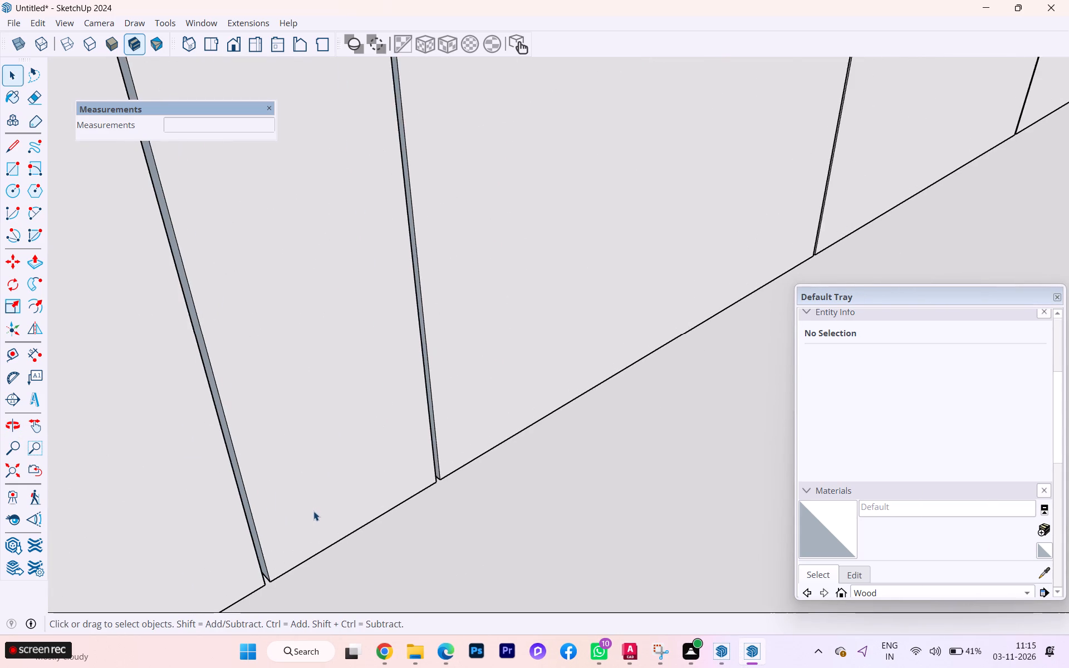
Examine the full row of shutters on the base cabinet and its fit within the whole room.
{"action": "scroll", "coordinate": [313, 512], "scroll_direction": "down", "scroll_amount": 3}
{"action": "scroll", "coordinate": [588, 357], "scroll_direction": "down", "scroll_amount": 3}
{"action": "scroll", "coordinate": [588, 357], "scroll_direction": "up", "scroll_amount": 2}
{"action": "scroll", "coordinate": [588, 357], "scroll_direction": "down", "scroll_amount": 3}
{"action": "scroll", "coordinate": [588, 357], "scroll_direction": "up", "scroll_amount": 1}
{"action": "scroll", "coordinate": [562, 364], "scroll_direction": "down", "scroll_amount": 1}
{"action": "scroll", "coordinate": [561, 364], "scroll_direction": "up", "scroll_amount": 2}
{"action": "scroll", "coordinate": [554, 365], "scroll_direction": "down", "scroll_amount": 8}
{"action": "scroll", "coordinate": [380, 376], "scroll_direction": "down", "scroll_amount": 1}
{"action": "scroll", "coordinate": [375, 377], "scroll_direction": "up", "scroll_amount": 1}
{"action": "scroll", "coordinate": [368, 378], "scroll_direction": "down", "scroll_amount": 8}
{"action": "scroll", "coordinate": [337, 404], "scroll_direction": "up", "scroll_amount": 2}
{"action": "scroll", "coordinate": [337, 404], "scroll_direction": "down", "scroll_amount": 4}
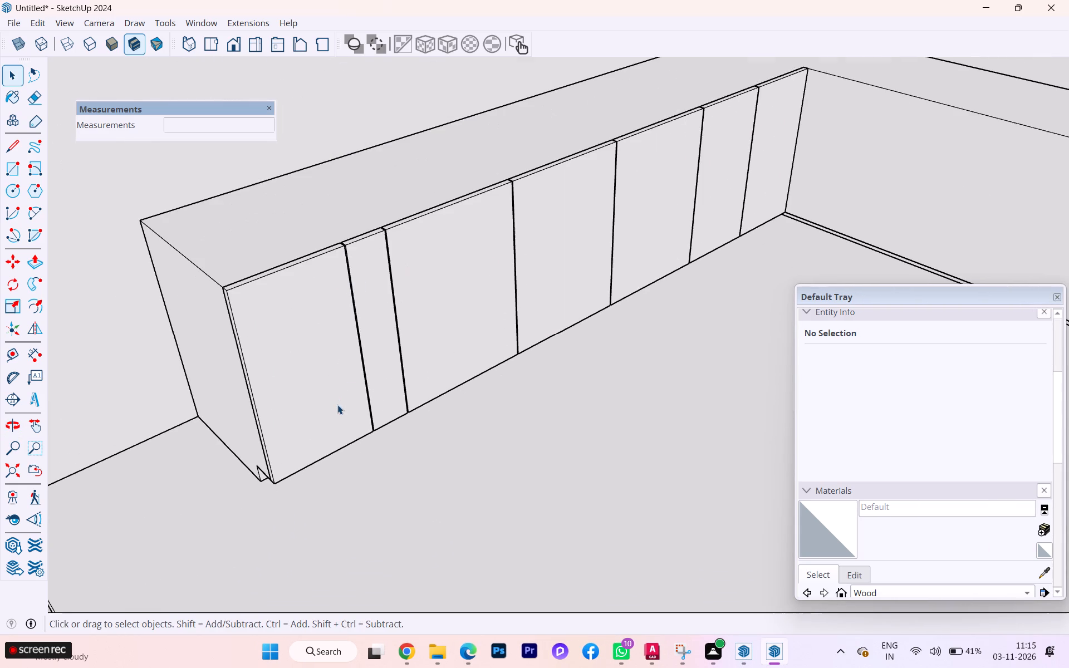
{"action": "scroll", "coordinate": [270, 268], "scroll_direction": "down", "scroll_amount": 2}
{"action": "scroll", "coordinate": [267, 269], "scroll_direction": "up", "scroll_amount": 2}
{"action": "scroll", "coordinate": [267, 269], "scroll_direction": "down", "scroll_amount": 2}
{"action": "middle_click_drag", "start_coordinate": [285, 282], "coordinate": [366, 401]}
{"action": "scroll", "coordinate": [367, 401], "scroll_direction": "down", "scroll_amount": 1}
{"action": "scroll", "coordinate": [597, 268], "scroll_direction": "down", "scroll_amount": 6}
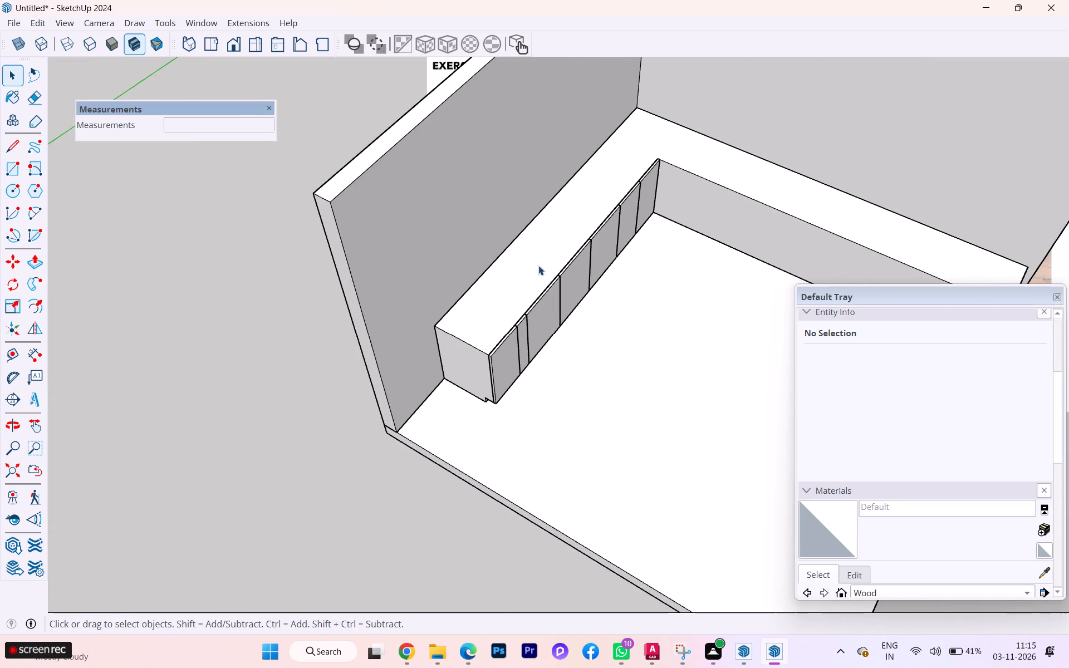
{"action": "scroll", "coordinate": [470, 303], "scroll_direction": "down", "scroll_amount": 2}
{"action": "middle_click_drag", "start_coordinate": [463, 305], "coordinate": [424, 288]}
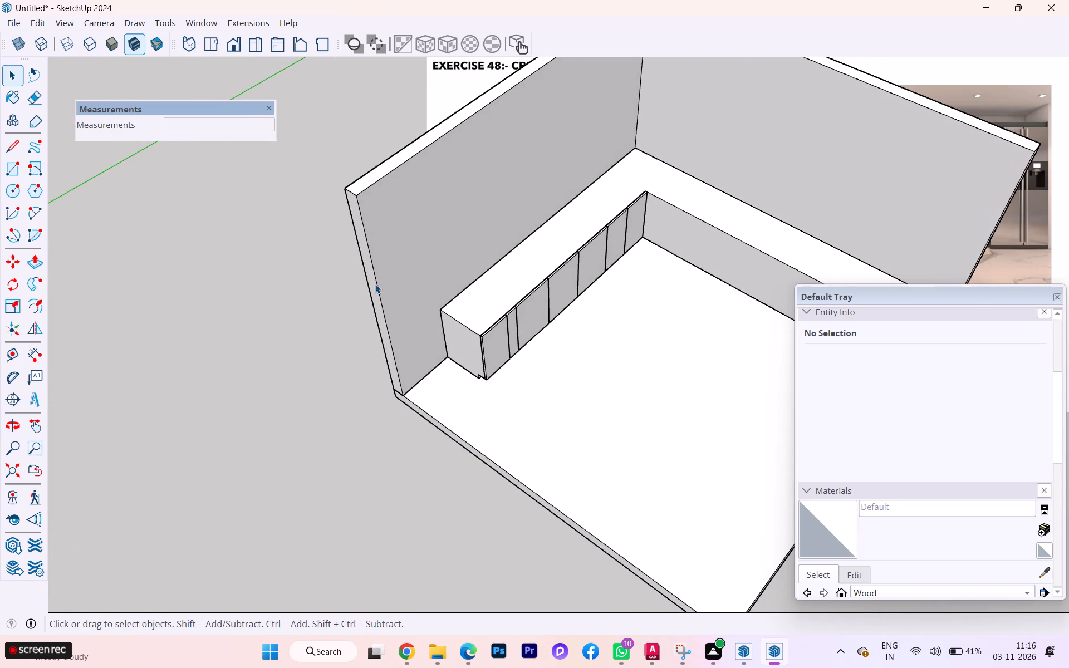
{"action": "scroll", "coordinate": [291, 291], "scroll_direction": "down", "scroll_amount": 7}
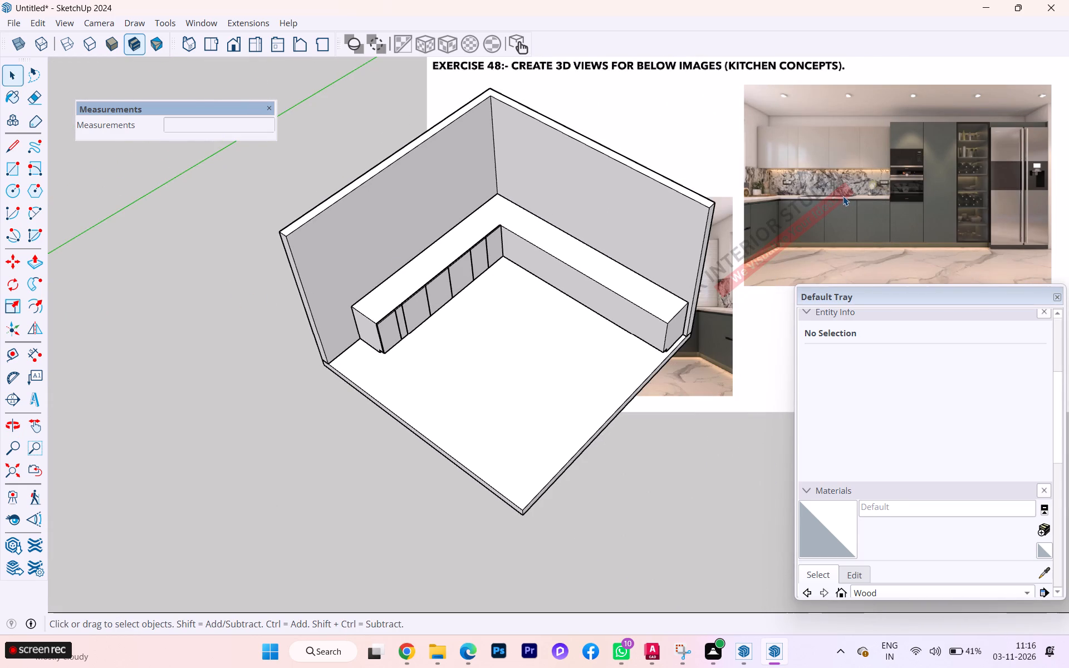
{"action": "scroll", "coordinate": [353, 331], "scroll_direction": "down", "scroll_amount": 2}
{"action": "scroll", "coordinate": [283, 346], "scroll_direction": "down", "scroll_amount": 2}
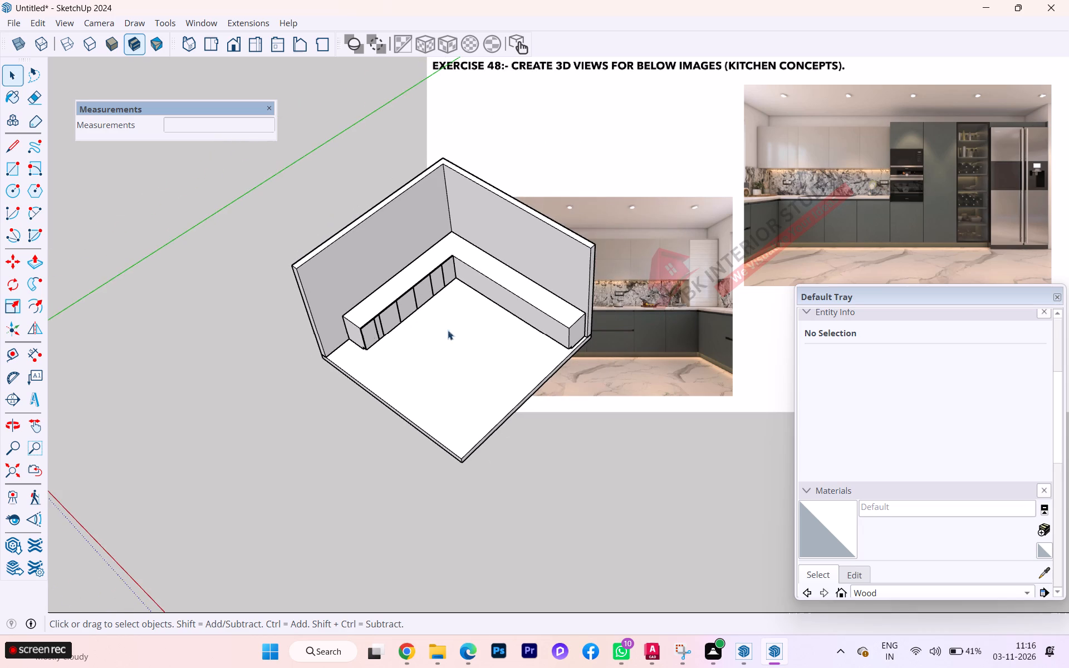
Compare the plain base cabinet run along the adjoining wall with the kitchen reference images.
{"action": "scroll", "coordinate": [695, 215], "scroll_direction": "up", "scroll_amount": 5}
{"action": "middle_click_drag", "start_coordinate": [594, 220], "coordinate": [636, 167]}
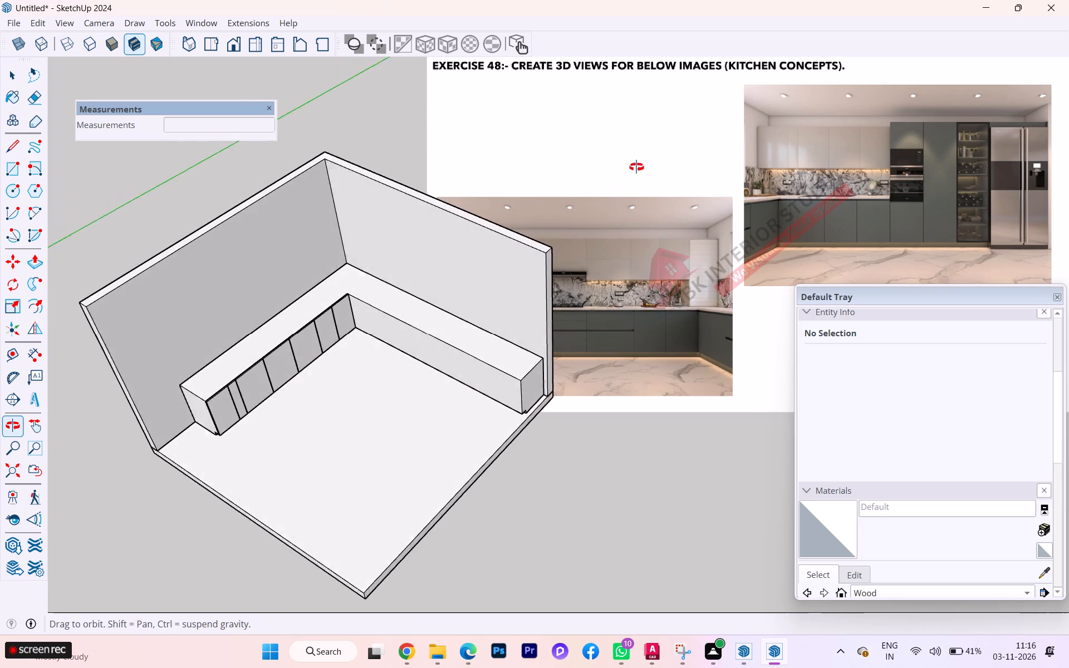
{"action": "middle_click_drag", "start_coordinate": [636, 167], "coordinate": [667, 144]}
{"action": "scroll", "coordinate": [456, 289], "scroll_direction": "down", "scroll_amount": 5}
{"action": "scroll", "coordinate": [527, 254], "scroll_direction": "up", "scroll_amount": 4}
{"action": "scroll", "coordinate": [528, 251], "scroll_direction": "down", "scroll_amount": 2}
{"action": "scroll", "coordinate": [528, 250], "scroll_direction": "up", "scroll_amount": 5}
{"action": "scroll", "coordinate": [508, 256], "scroll_direction": "down", "scroll_amount": 1}
{"action": "scroll", "coordinate": [508, 256], "scroll_direction": "up", "scroll_amount": 2}
{"action": "scroll", "coordinate": [508, 256], "scroll_direction": "down", "scroll_amount": 4}
{"action": "scroll", "coordinate": [508, 256], "scroll_direction": "up", "scroll_amount": 2}
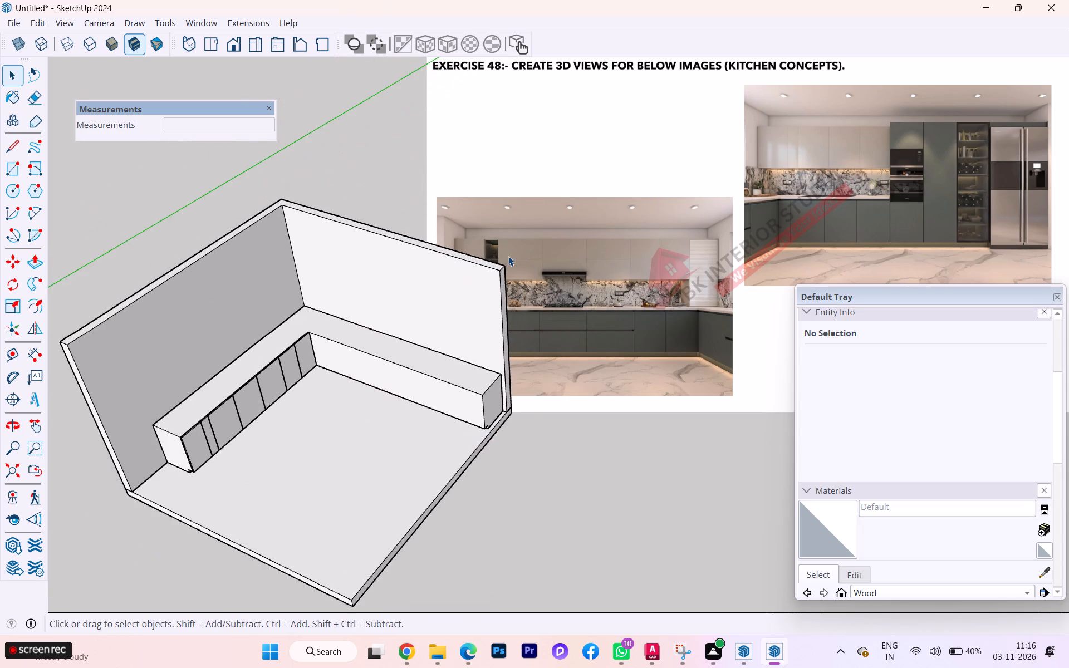
{"action": "middle_click_drag", "start_coordinate": [459, 278], "coordinate": [498, 207]}
{"action": "scroll", "coordinate": [444, 362], "scroll_direction": "up", "scroll_amount": 4}
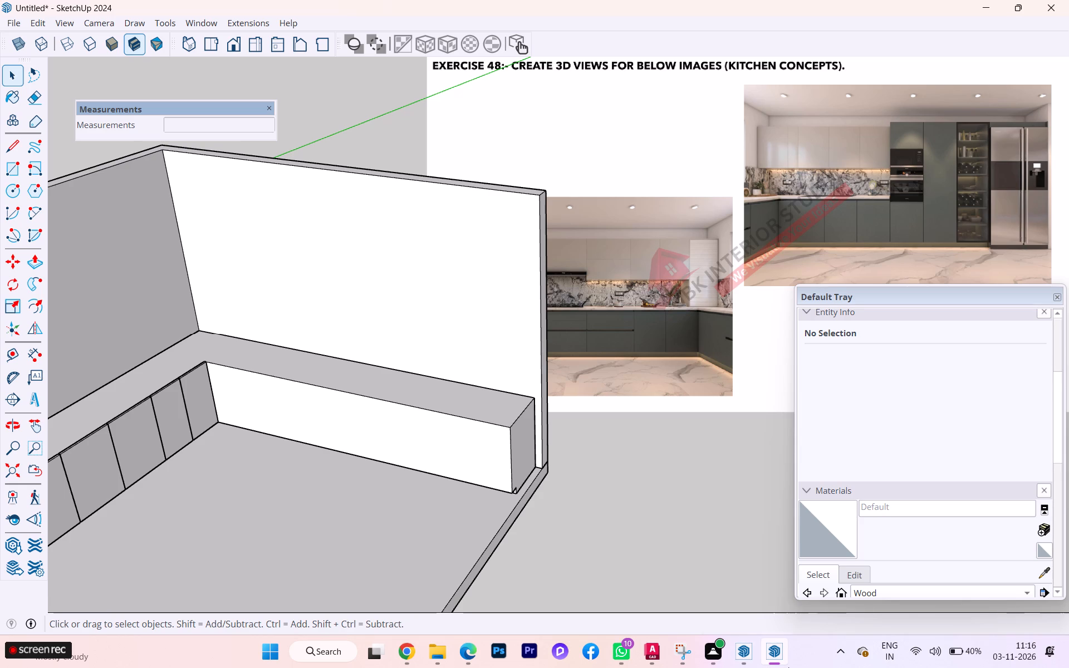
{"action": "scroll", "coordinate": [376, 388], "scroll_direction": "down", "scroll_amount": 6}
{"action": "scroll", "coordinate": [416, 379], "scroll_direction": "up", "scroll_amount": 1}
{"action": "scroll", "coordinate": [491, 358], "scroll_direction": "down", "scroll_amount": 3}
{"action": "scroll", "coordinate": [401, 370], "scroll_direction": "down", "scroll_amount": 3}
{"action": "scroll", "coordinate": [405, 366], "scroll_direction": "up", "scroll_amount": 1}
{"action": "scroll", "coordinate": [405, 366], "scroll_direction": "down", "scroll_amount": 4}
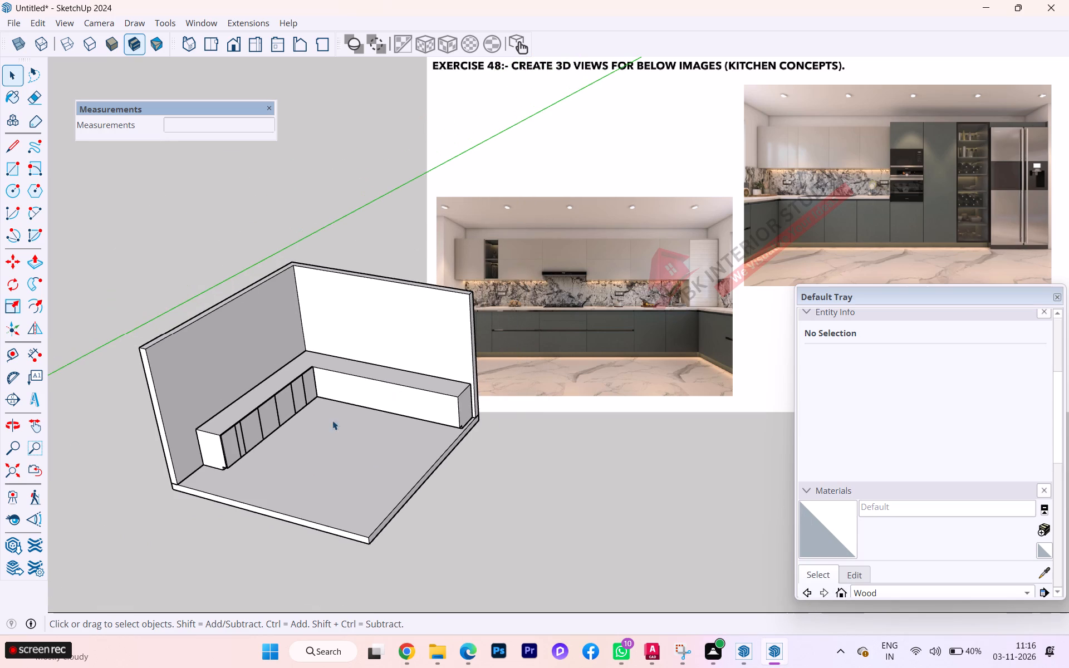
{"action": "scroll", "coordinate": [175, 428], "scroll_direction": "down", "scroll_amount": 3}
{"action": "middle_click_drag", "start_coordinate": [263, 413], "coordinate": [322, 318]}
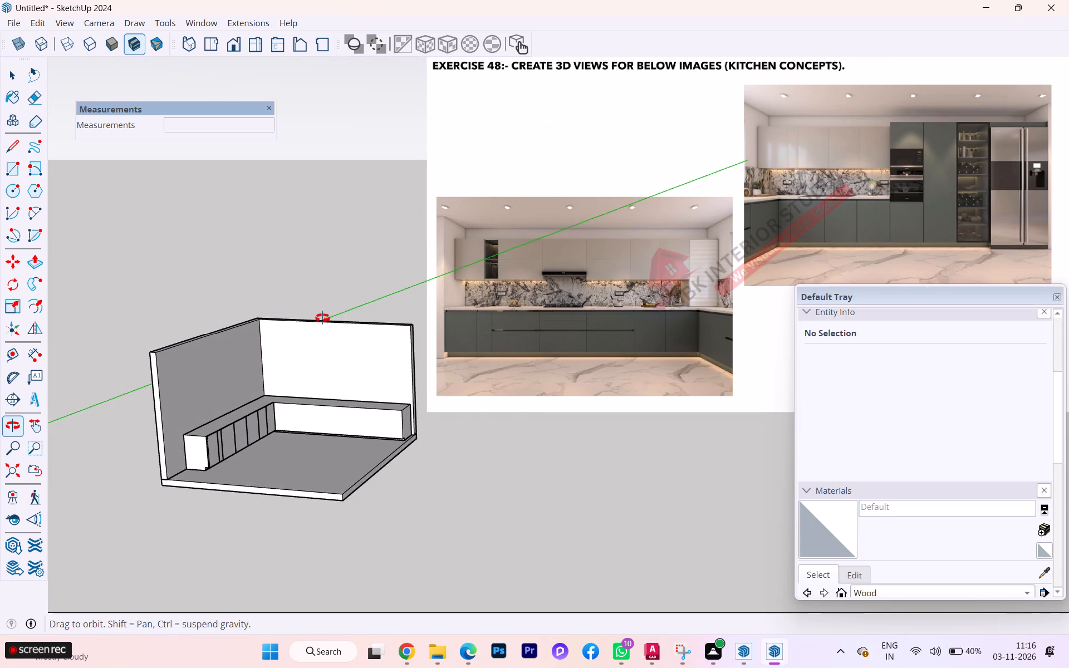
{"action": "middle_click_drag", "start_coordinate": [322, 318], "coordinate": [343, 317]}
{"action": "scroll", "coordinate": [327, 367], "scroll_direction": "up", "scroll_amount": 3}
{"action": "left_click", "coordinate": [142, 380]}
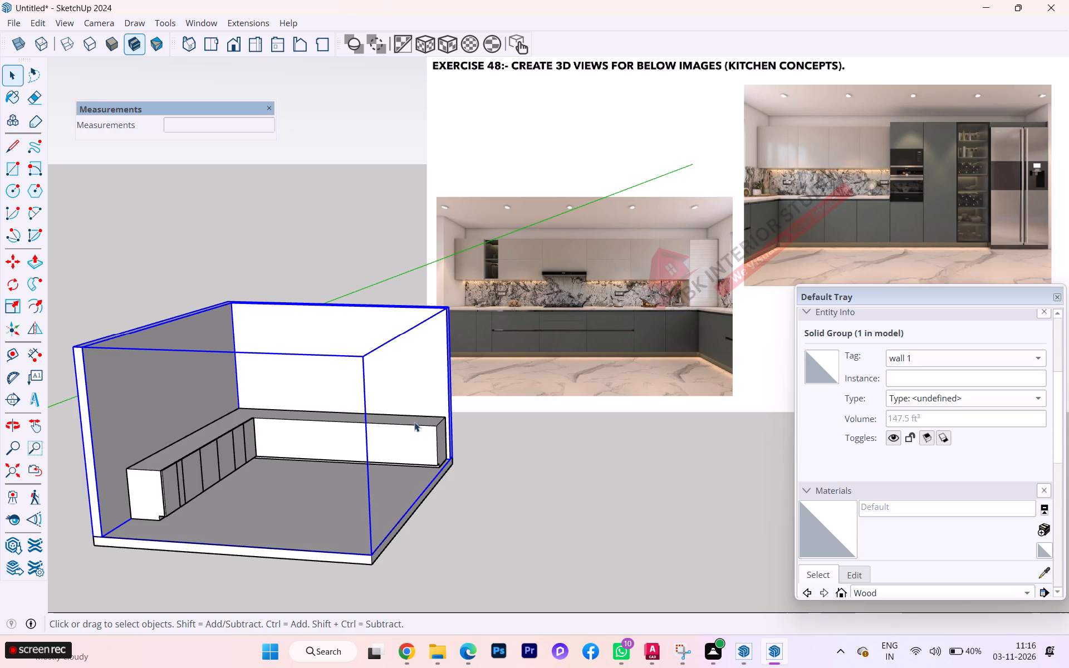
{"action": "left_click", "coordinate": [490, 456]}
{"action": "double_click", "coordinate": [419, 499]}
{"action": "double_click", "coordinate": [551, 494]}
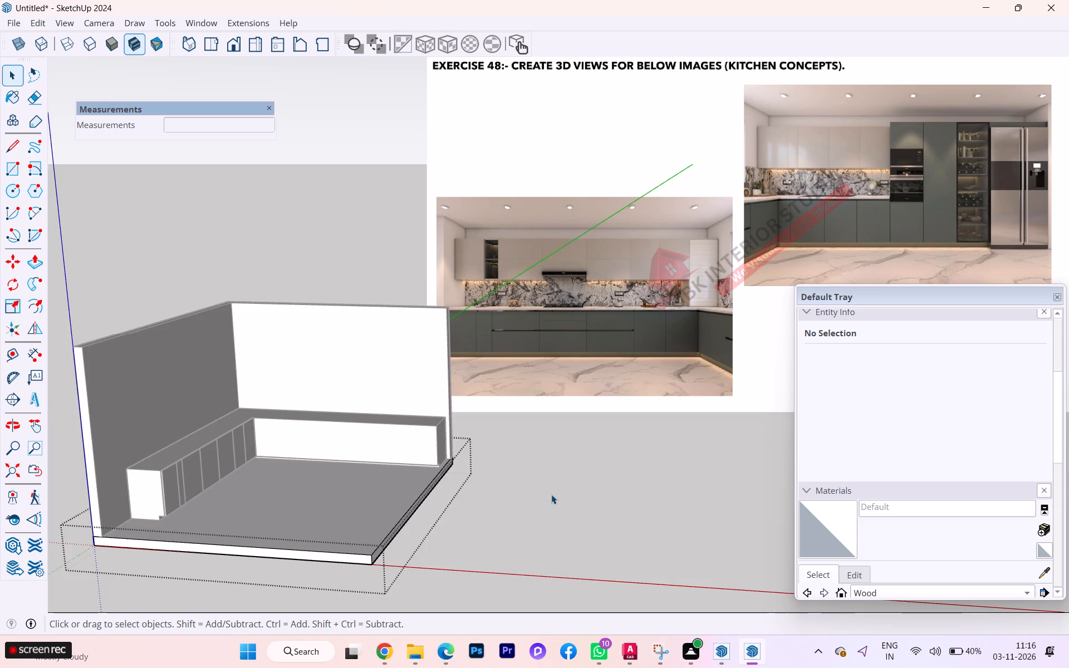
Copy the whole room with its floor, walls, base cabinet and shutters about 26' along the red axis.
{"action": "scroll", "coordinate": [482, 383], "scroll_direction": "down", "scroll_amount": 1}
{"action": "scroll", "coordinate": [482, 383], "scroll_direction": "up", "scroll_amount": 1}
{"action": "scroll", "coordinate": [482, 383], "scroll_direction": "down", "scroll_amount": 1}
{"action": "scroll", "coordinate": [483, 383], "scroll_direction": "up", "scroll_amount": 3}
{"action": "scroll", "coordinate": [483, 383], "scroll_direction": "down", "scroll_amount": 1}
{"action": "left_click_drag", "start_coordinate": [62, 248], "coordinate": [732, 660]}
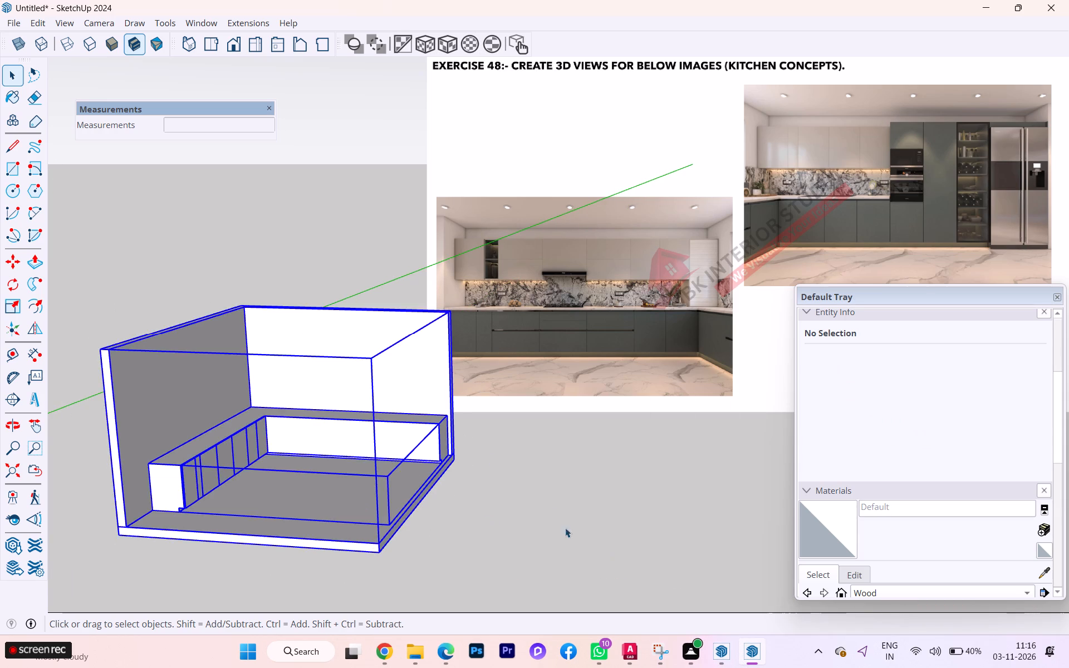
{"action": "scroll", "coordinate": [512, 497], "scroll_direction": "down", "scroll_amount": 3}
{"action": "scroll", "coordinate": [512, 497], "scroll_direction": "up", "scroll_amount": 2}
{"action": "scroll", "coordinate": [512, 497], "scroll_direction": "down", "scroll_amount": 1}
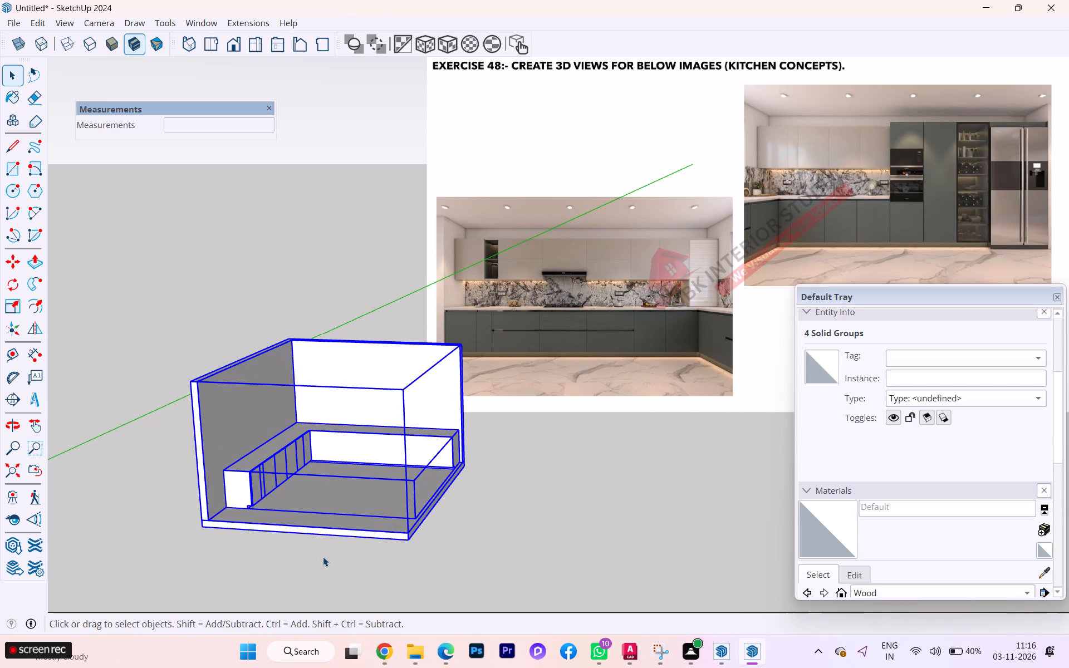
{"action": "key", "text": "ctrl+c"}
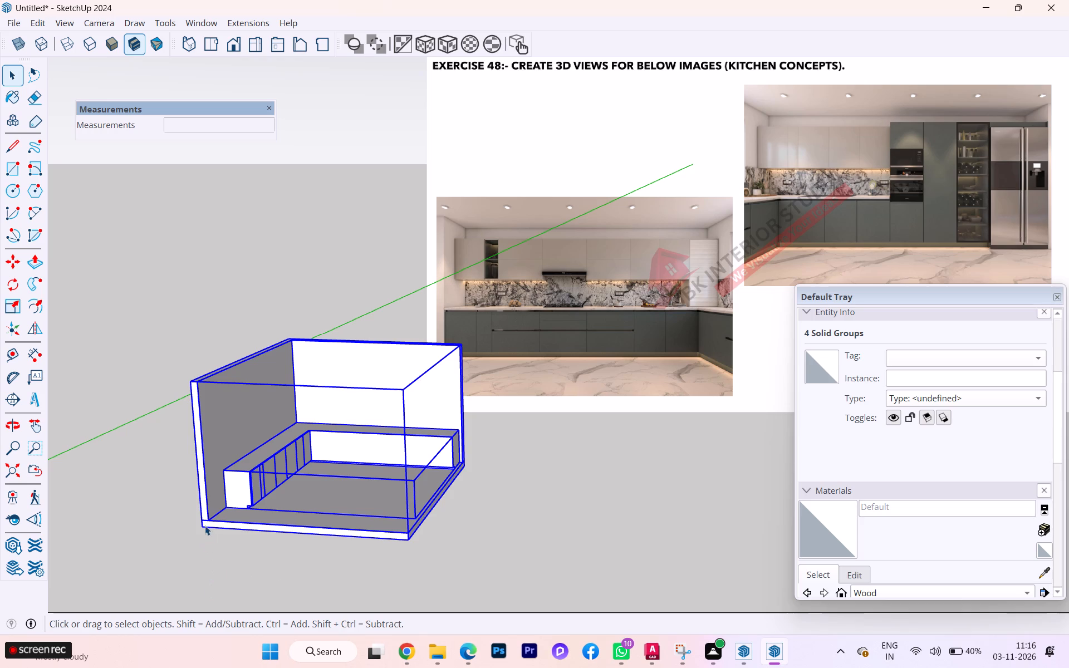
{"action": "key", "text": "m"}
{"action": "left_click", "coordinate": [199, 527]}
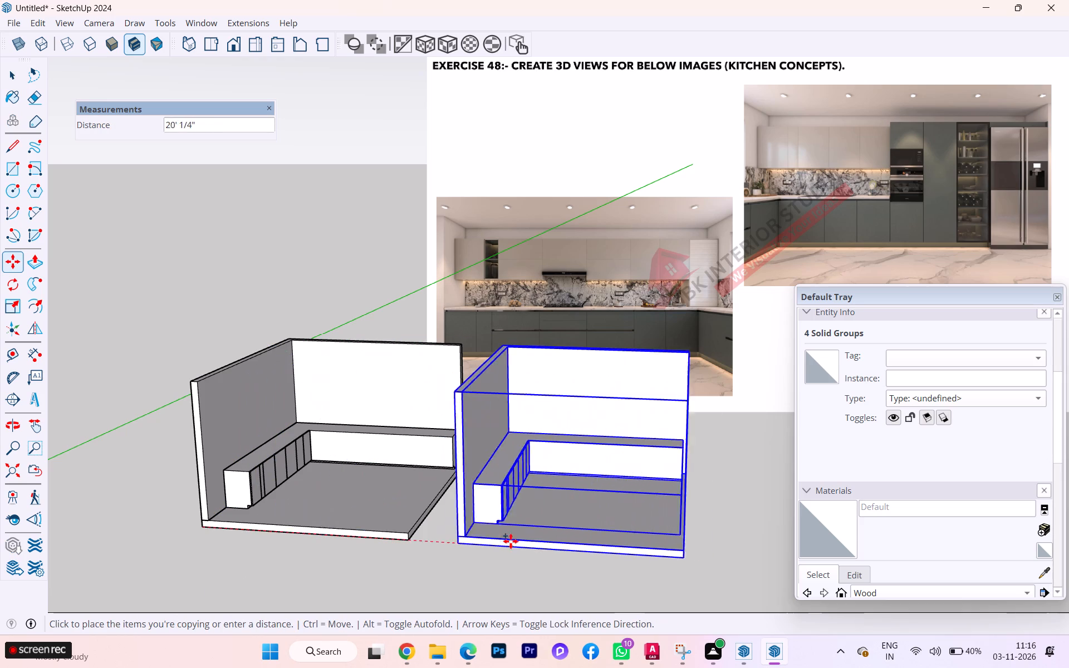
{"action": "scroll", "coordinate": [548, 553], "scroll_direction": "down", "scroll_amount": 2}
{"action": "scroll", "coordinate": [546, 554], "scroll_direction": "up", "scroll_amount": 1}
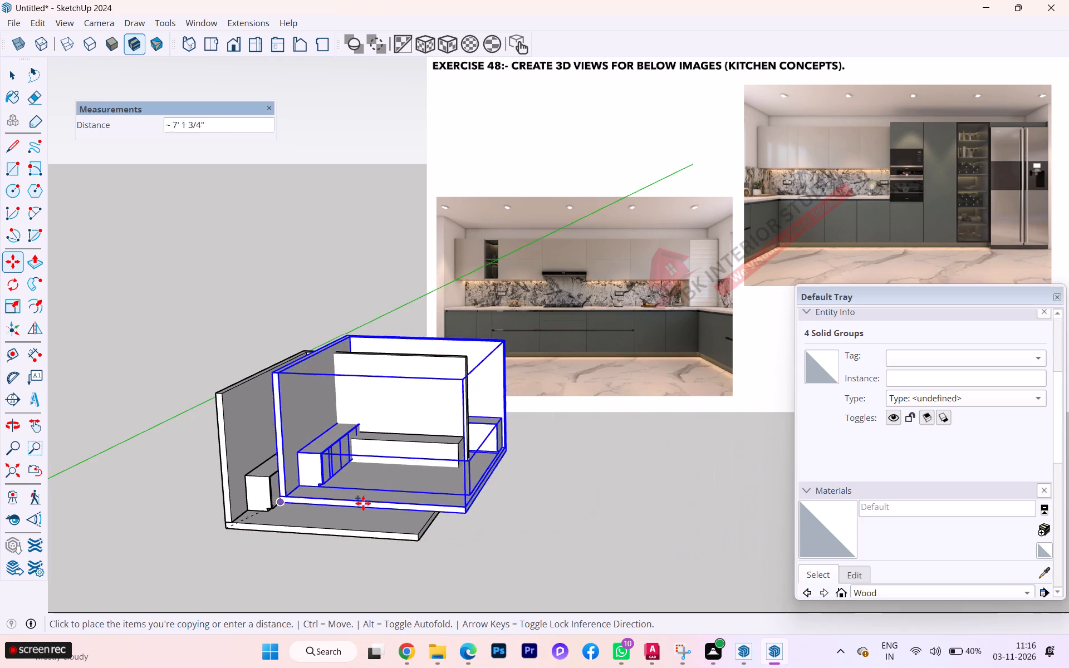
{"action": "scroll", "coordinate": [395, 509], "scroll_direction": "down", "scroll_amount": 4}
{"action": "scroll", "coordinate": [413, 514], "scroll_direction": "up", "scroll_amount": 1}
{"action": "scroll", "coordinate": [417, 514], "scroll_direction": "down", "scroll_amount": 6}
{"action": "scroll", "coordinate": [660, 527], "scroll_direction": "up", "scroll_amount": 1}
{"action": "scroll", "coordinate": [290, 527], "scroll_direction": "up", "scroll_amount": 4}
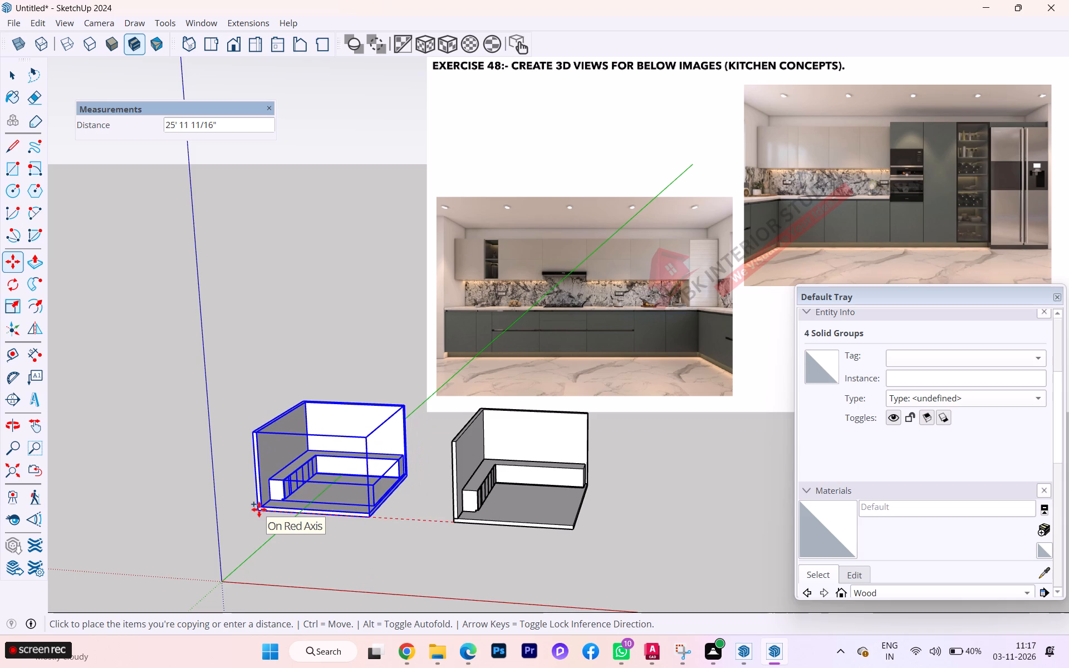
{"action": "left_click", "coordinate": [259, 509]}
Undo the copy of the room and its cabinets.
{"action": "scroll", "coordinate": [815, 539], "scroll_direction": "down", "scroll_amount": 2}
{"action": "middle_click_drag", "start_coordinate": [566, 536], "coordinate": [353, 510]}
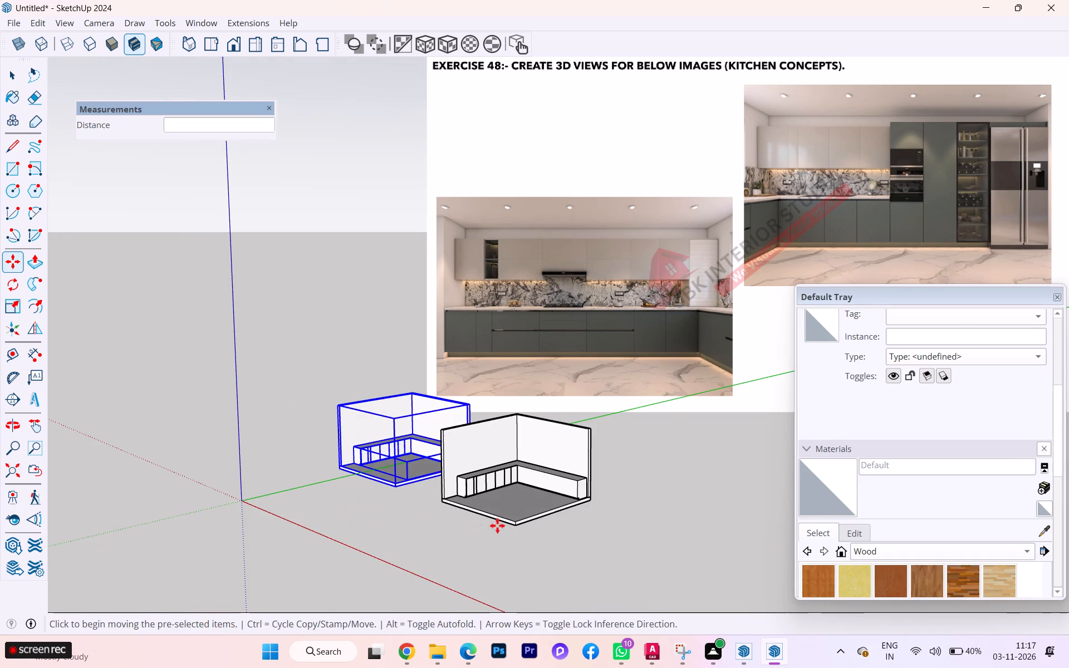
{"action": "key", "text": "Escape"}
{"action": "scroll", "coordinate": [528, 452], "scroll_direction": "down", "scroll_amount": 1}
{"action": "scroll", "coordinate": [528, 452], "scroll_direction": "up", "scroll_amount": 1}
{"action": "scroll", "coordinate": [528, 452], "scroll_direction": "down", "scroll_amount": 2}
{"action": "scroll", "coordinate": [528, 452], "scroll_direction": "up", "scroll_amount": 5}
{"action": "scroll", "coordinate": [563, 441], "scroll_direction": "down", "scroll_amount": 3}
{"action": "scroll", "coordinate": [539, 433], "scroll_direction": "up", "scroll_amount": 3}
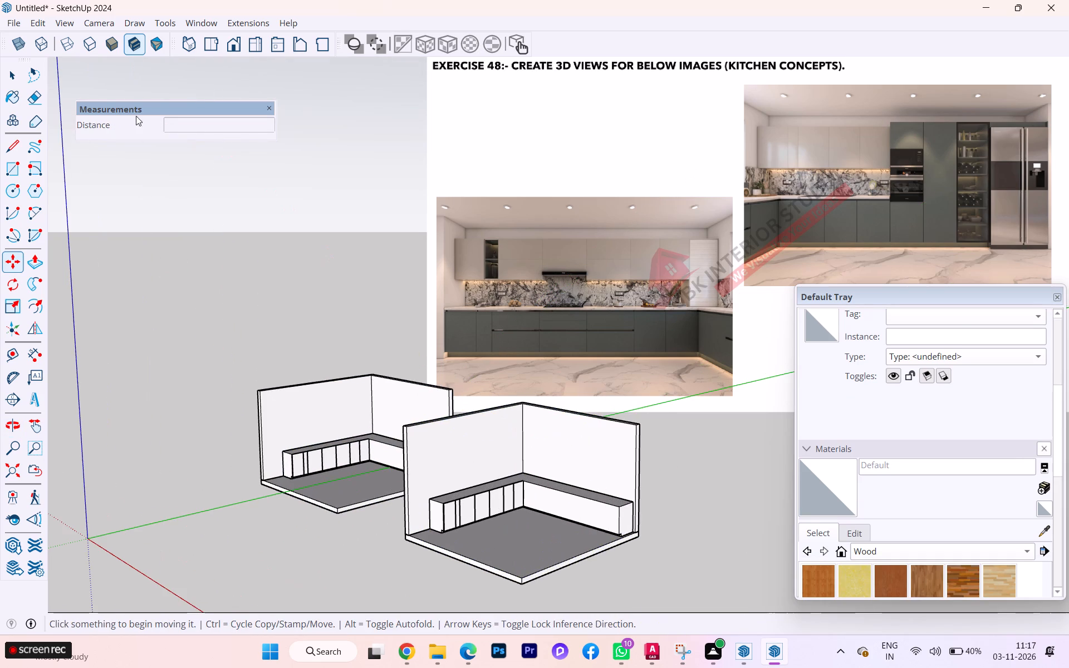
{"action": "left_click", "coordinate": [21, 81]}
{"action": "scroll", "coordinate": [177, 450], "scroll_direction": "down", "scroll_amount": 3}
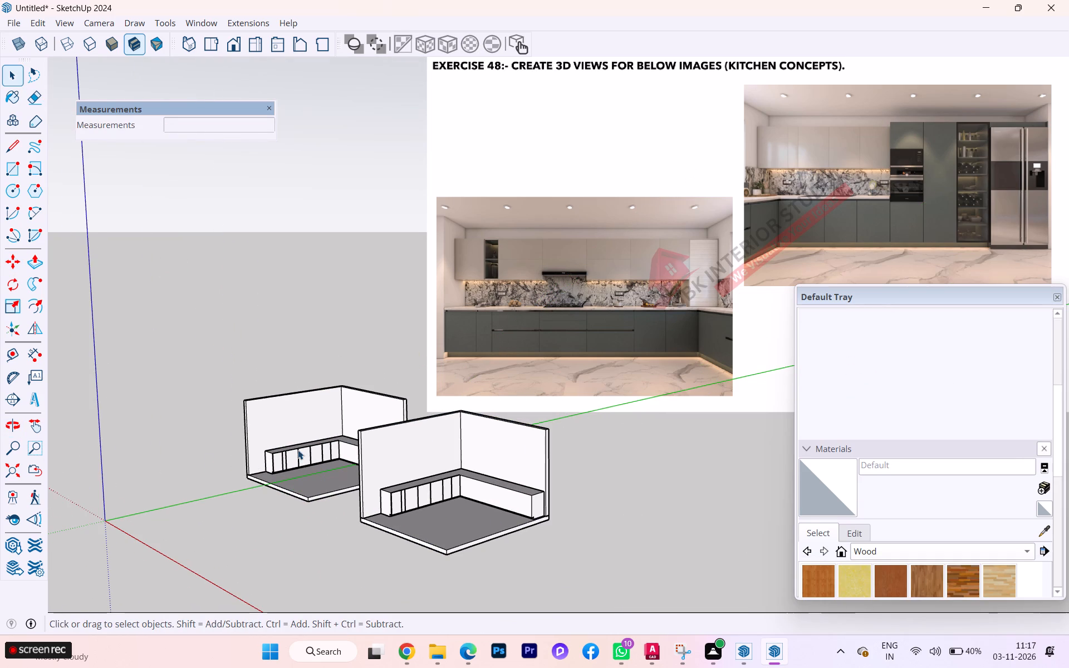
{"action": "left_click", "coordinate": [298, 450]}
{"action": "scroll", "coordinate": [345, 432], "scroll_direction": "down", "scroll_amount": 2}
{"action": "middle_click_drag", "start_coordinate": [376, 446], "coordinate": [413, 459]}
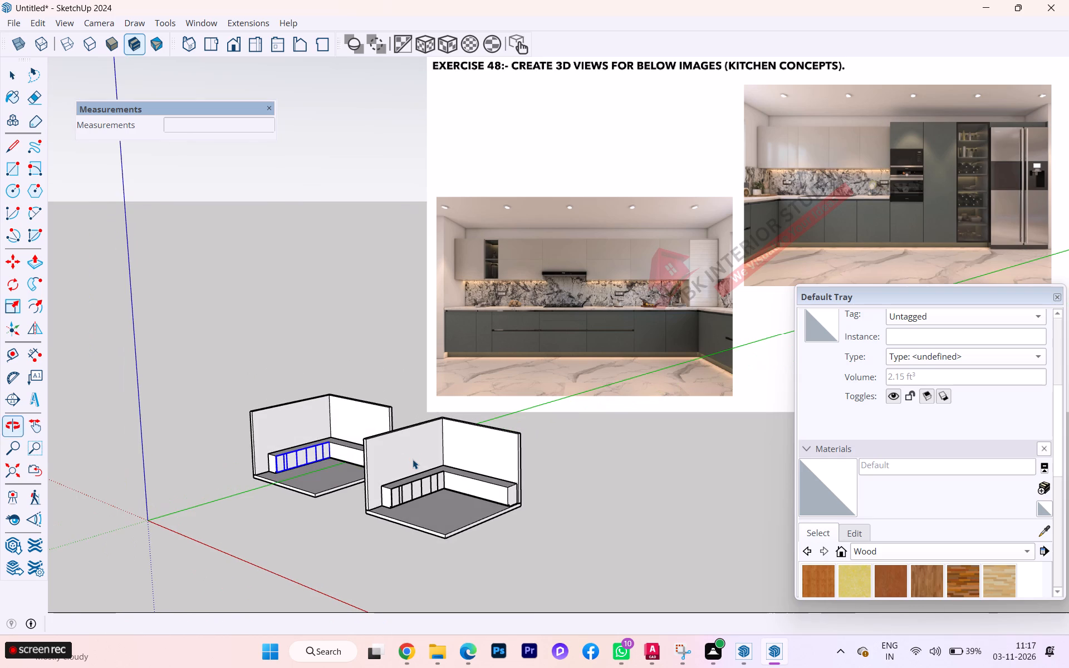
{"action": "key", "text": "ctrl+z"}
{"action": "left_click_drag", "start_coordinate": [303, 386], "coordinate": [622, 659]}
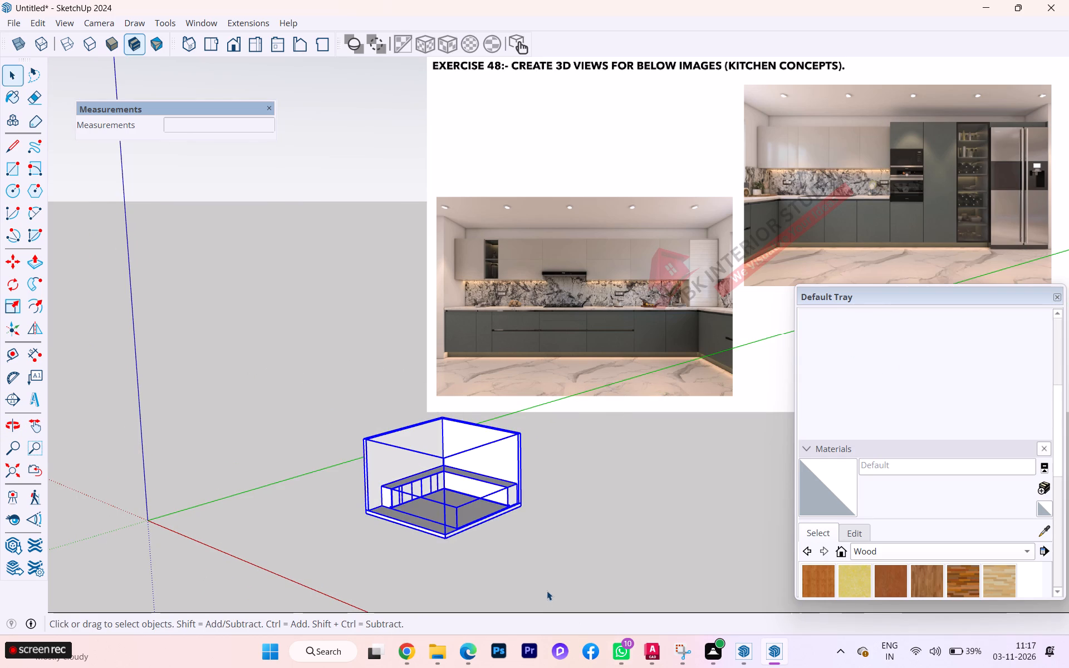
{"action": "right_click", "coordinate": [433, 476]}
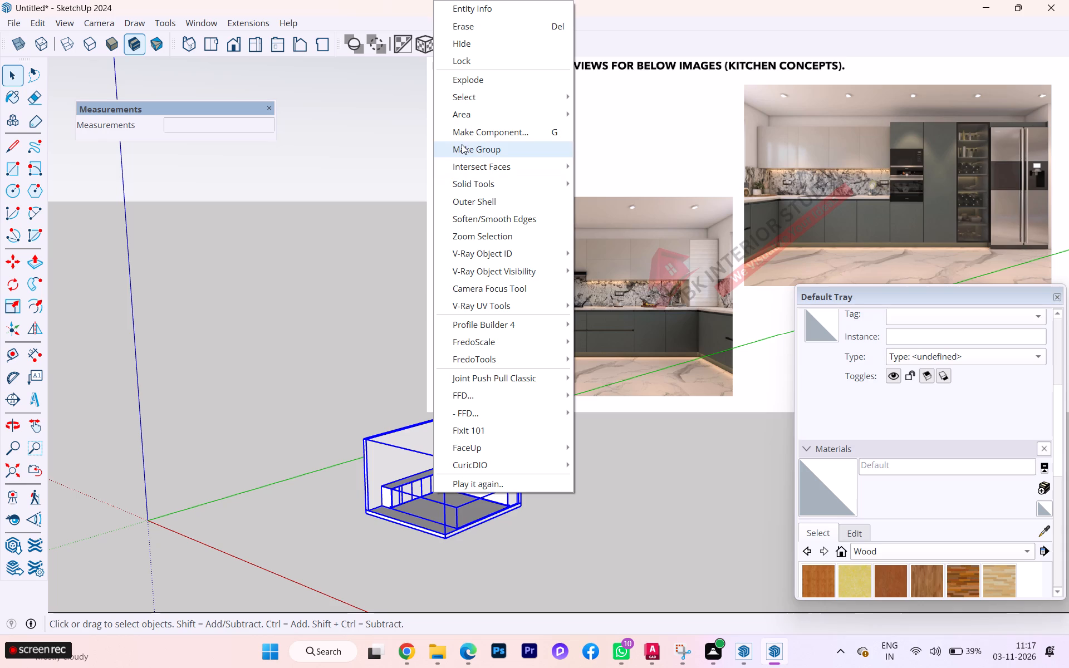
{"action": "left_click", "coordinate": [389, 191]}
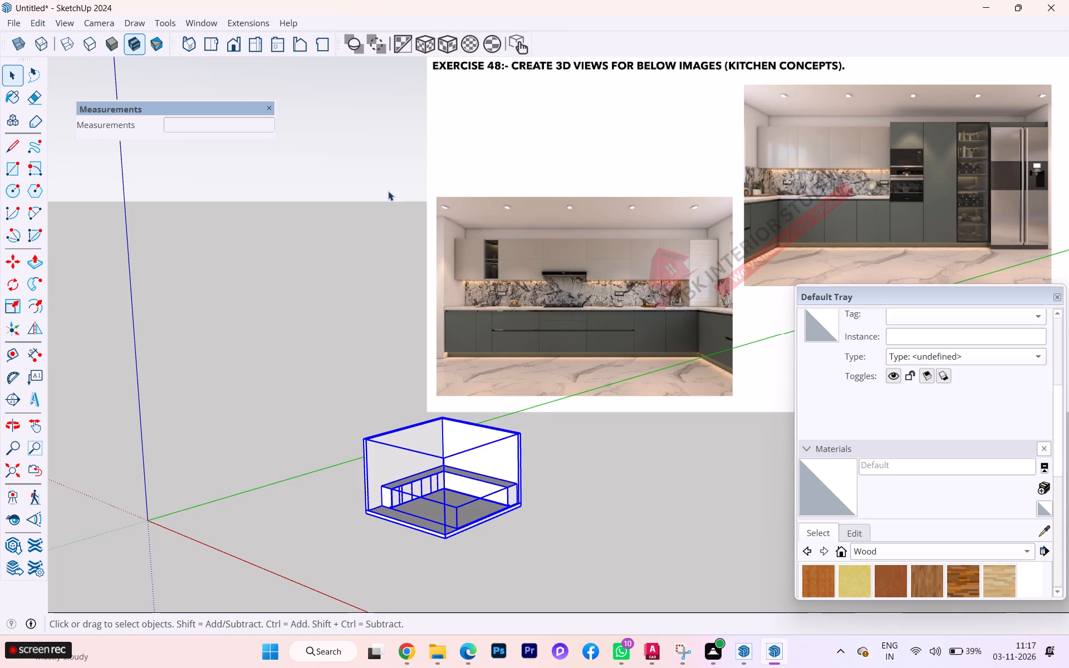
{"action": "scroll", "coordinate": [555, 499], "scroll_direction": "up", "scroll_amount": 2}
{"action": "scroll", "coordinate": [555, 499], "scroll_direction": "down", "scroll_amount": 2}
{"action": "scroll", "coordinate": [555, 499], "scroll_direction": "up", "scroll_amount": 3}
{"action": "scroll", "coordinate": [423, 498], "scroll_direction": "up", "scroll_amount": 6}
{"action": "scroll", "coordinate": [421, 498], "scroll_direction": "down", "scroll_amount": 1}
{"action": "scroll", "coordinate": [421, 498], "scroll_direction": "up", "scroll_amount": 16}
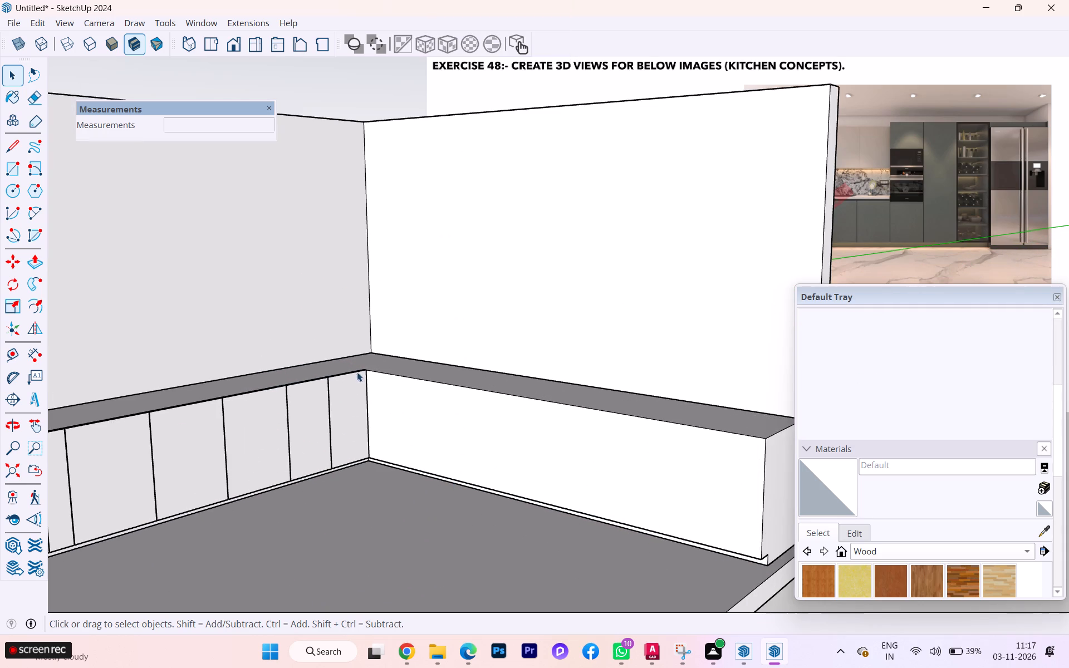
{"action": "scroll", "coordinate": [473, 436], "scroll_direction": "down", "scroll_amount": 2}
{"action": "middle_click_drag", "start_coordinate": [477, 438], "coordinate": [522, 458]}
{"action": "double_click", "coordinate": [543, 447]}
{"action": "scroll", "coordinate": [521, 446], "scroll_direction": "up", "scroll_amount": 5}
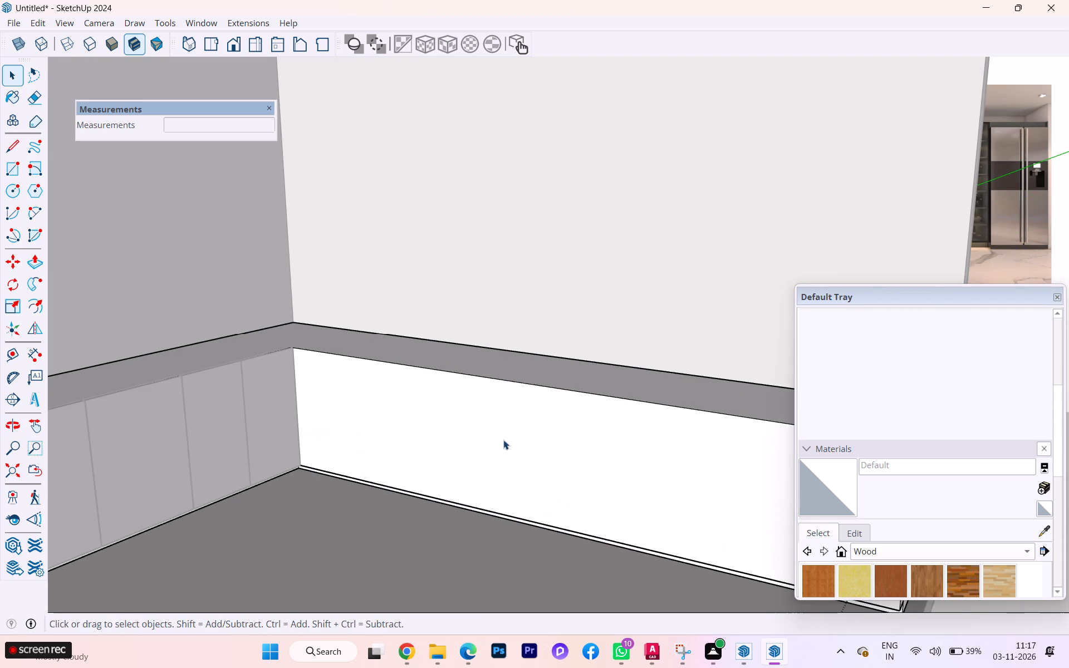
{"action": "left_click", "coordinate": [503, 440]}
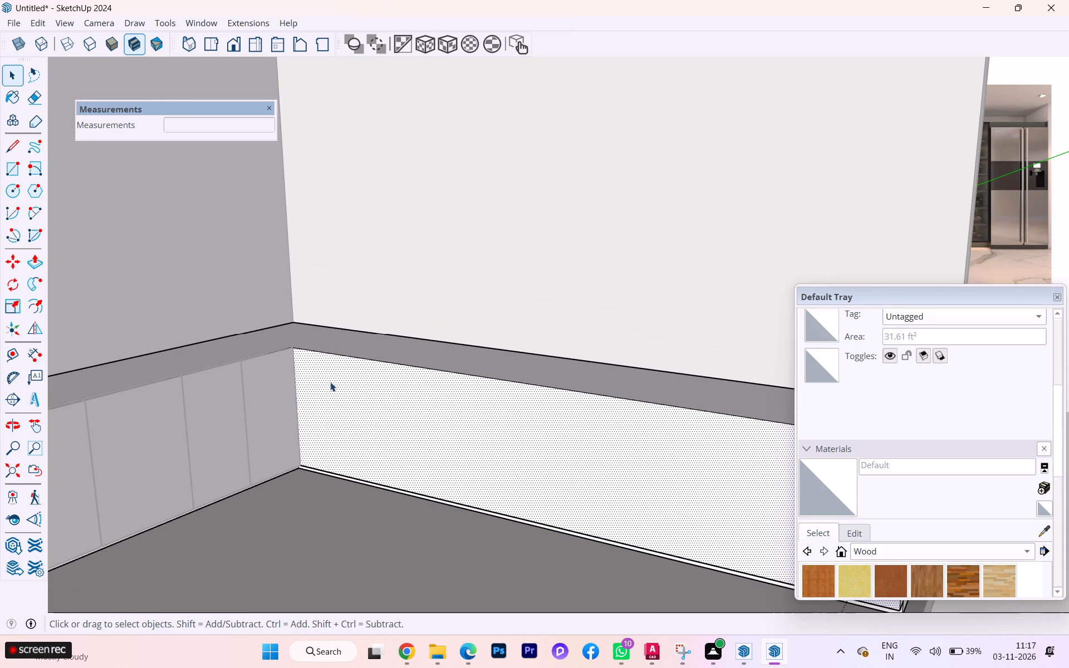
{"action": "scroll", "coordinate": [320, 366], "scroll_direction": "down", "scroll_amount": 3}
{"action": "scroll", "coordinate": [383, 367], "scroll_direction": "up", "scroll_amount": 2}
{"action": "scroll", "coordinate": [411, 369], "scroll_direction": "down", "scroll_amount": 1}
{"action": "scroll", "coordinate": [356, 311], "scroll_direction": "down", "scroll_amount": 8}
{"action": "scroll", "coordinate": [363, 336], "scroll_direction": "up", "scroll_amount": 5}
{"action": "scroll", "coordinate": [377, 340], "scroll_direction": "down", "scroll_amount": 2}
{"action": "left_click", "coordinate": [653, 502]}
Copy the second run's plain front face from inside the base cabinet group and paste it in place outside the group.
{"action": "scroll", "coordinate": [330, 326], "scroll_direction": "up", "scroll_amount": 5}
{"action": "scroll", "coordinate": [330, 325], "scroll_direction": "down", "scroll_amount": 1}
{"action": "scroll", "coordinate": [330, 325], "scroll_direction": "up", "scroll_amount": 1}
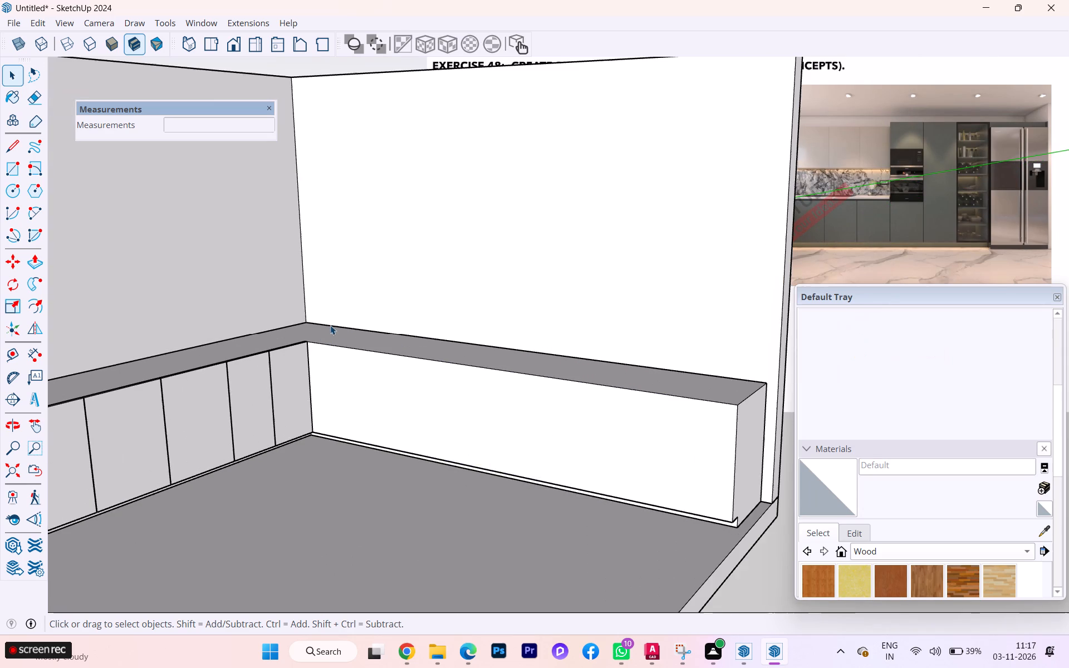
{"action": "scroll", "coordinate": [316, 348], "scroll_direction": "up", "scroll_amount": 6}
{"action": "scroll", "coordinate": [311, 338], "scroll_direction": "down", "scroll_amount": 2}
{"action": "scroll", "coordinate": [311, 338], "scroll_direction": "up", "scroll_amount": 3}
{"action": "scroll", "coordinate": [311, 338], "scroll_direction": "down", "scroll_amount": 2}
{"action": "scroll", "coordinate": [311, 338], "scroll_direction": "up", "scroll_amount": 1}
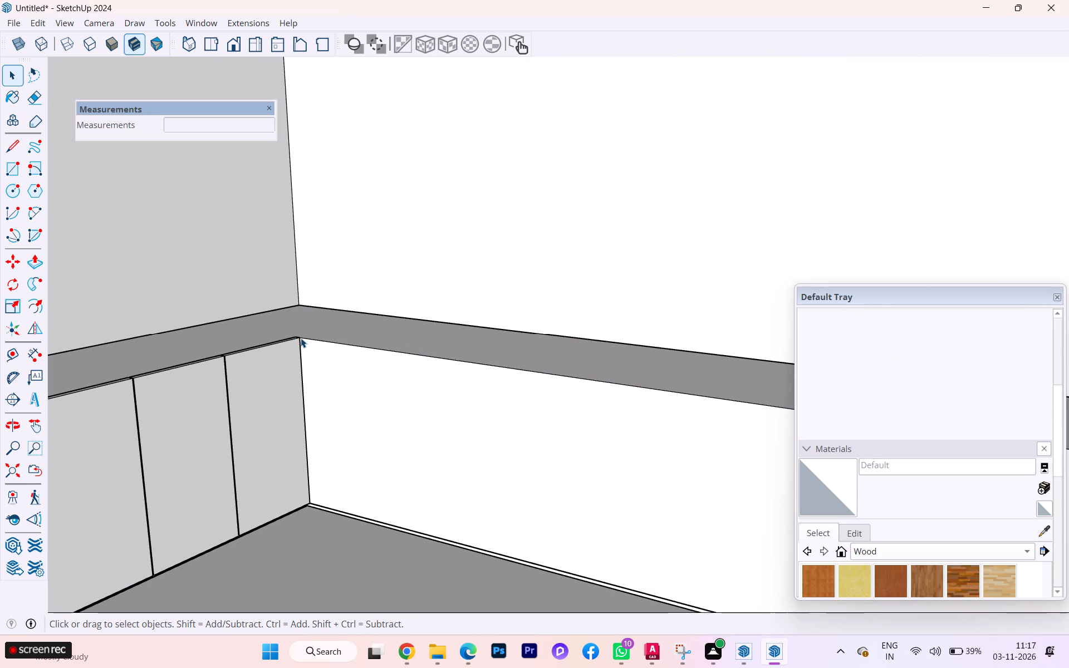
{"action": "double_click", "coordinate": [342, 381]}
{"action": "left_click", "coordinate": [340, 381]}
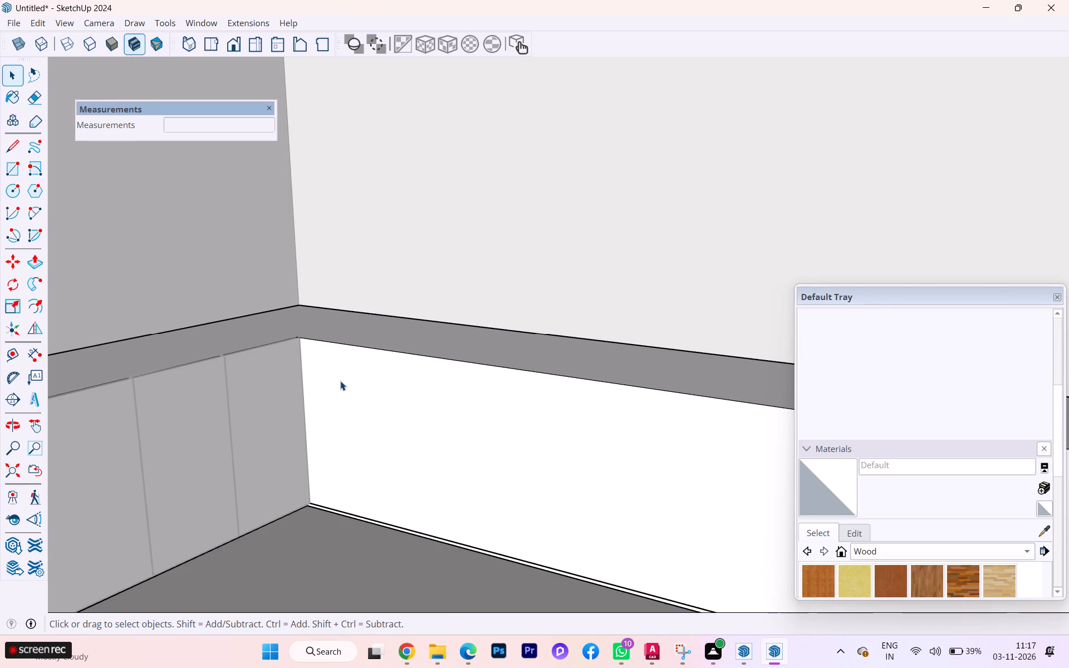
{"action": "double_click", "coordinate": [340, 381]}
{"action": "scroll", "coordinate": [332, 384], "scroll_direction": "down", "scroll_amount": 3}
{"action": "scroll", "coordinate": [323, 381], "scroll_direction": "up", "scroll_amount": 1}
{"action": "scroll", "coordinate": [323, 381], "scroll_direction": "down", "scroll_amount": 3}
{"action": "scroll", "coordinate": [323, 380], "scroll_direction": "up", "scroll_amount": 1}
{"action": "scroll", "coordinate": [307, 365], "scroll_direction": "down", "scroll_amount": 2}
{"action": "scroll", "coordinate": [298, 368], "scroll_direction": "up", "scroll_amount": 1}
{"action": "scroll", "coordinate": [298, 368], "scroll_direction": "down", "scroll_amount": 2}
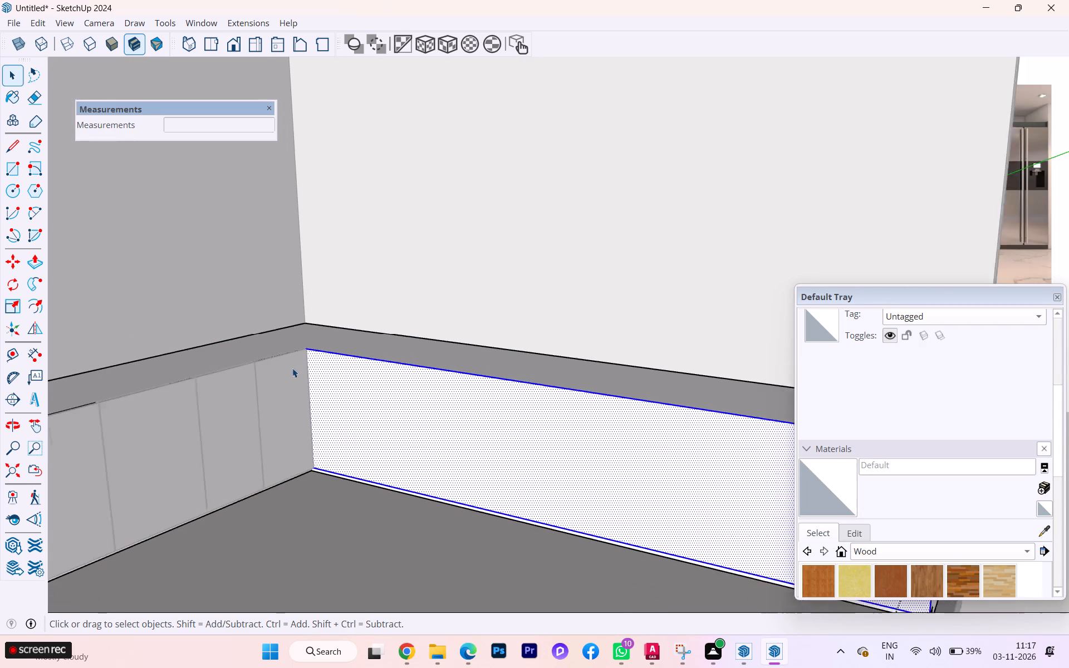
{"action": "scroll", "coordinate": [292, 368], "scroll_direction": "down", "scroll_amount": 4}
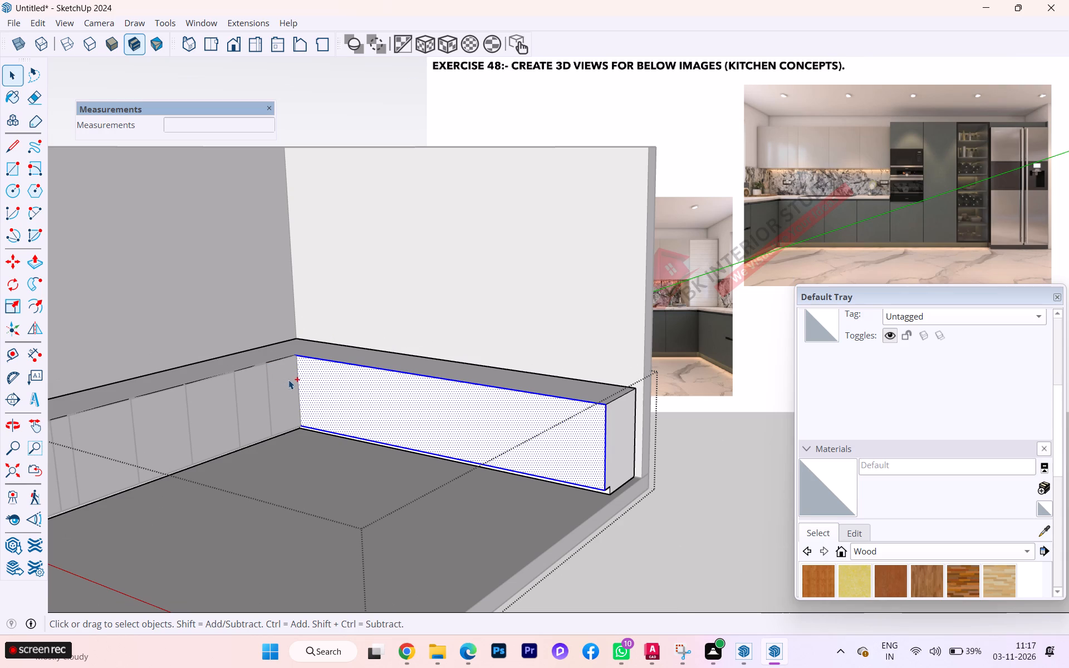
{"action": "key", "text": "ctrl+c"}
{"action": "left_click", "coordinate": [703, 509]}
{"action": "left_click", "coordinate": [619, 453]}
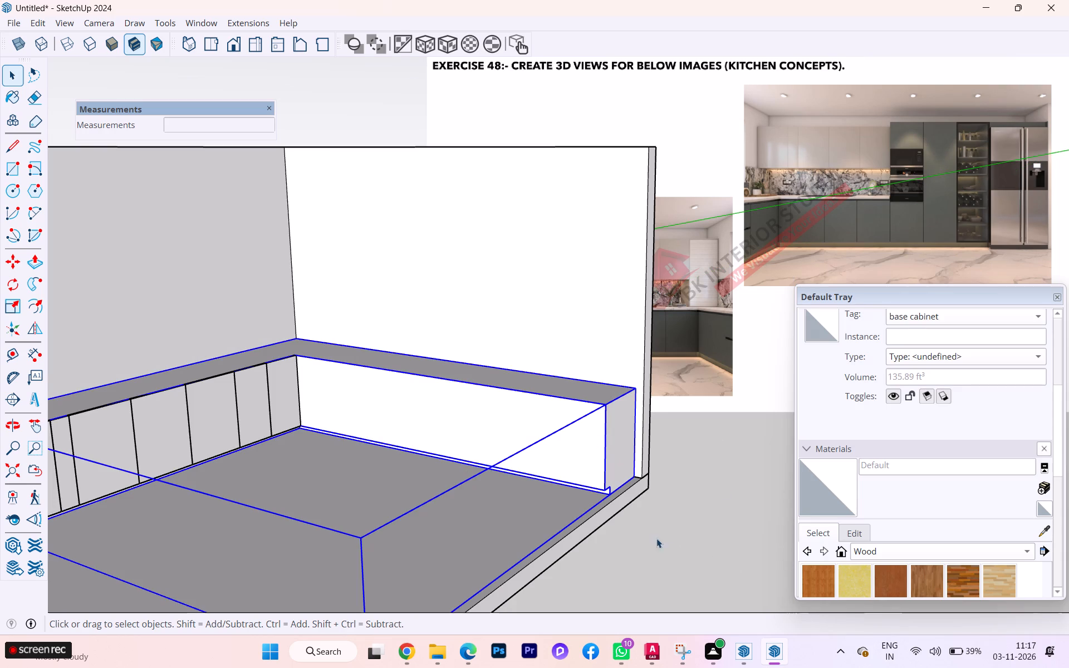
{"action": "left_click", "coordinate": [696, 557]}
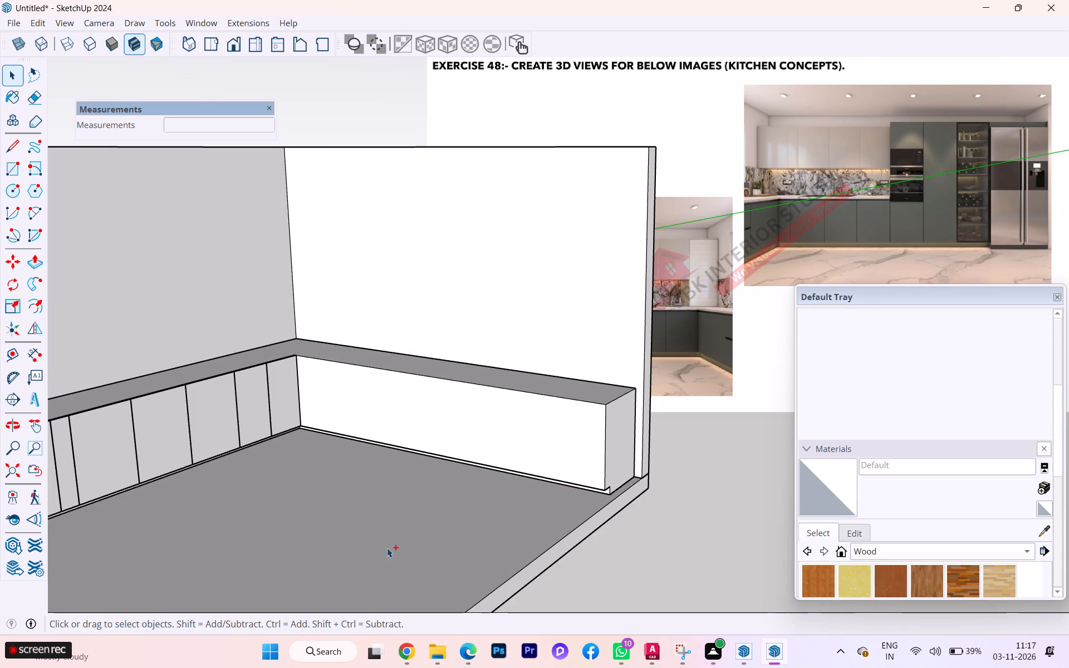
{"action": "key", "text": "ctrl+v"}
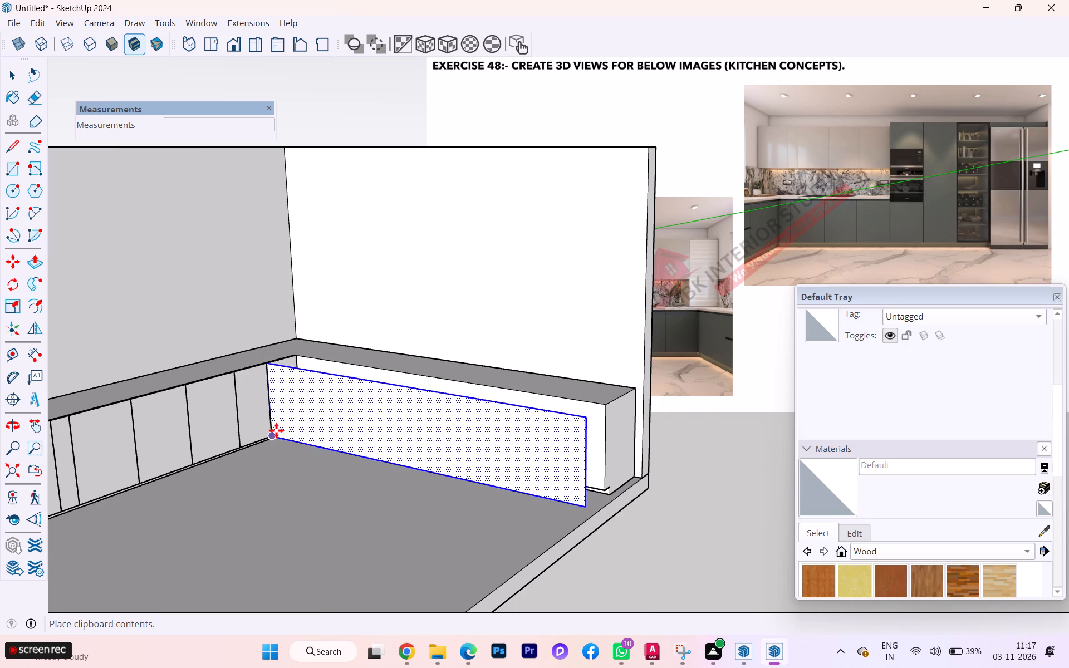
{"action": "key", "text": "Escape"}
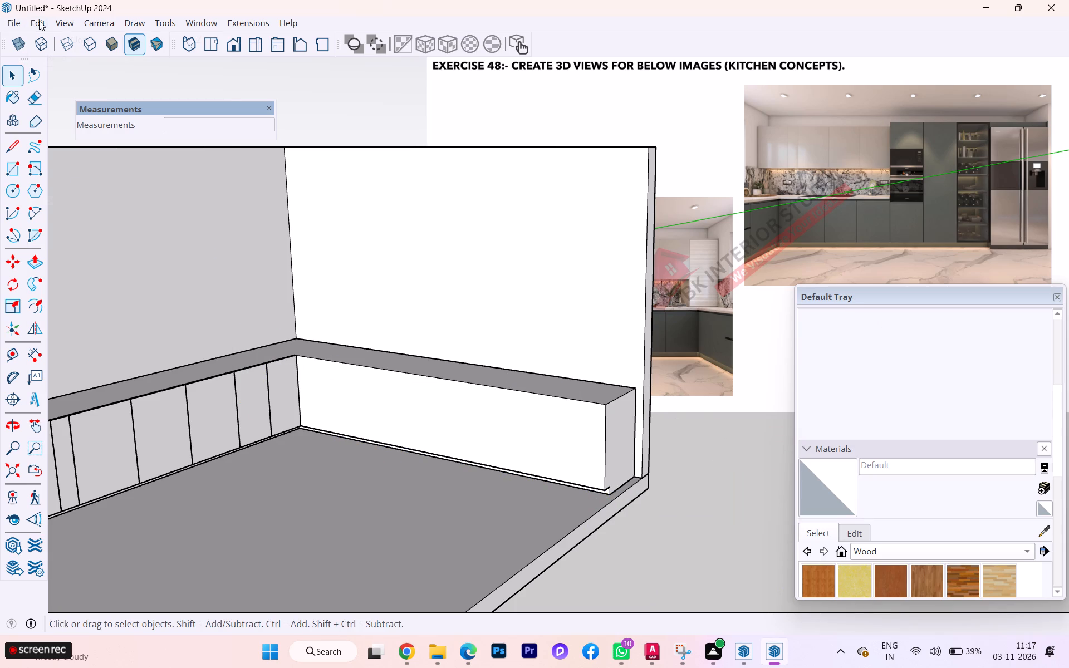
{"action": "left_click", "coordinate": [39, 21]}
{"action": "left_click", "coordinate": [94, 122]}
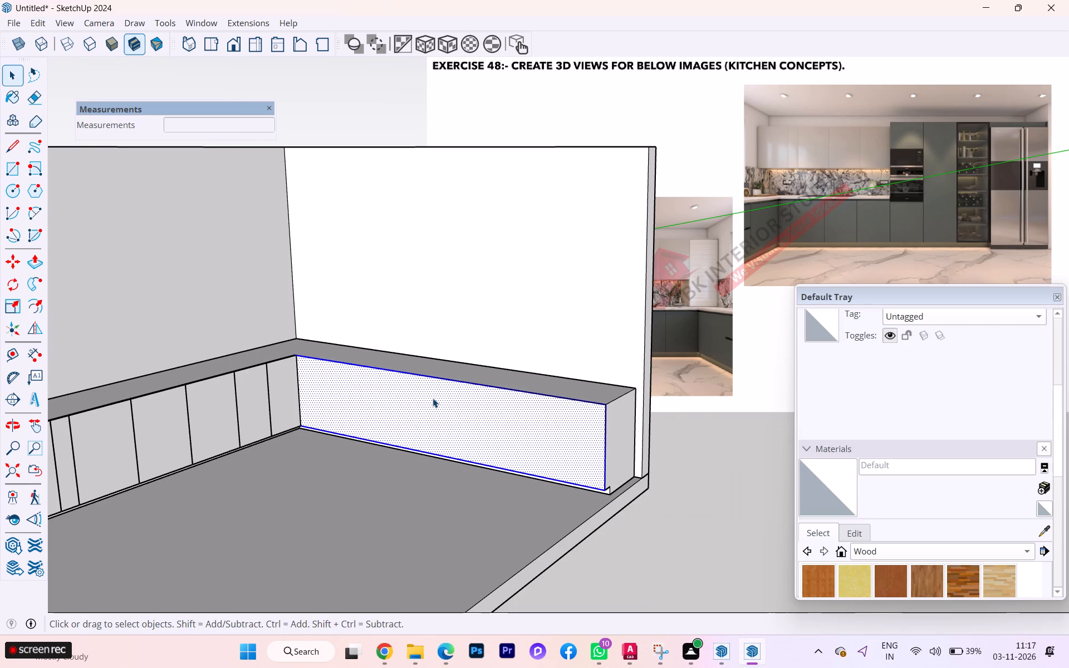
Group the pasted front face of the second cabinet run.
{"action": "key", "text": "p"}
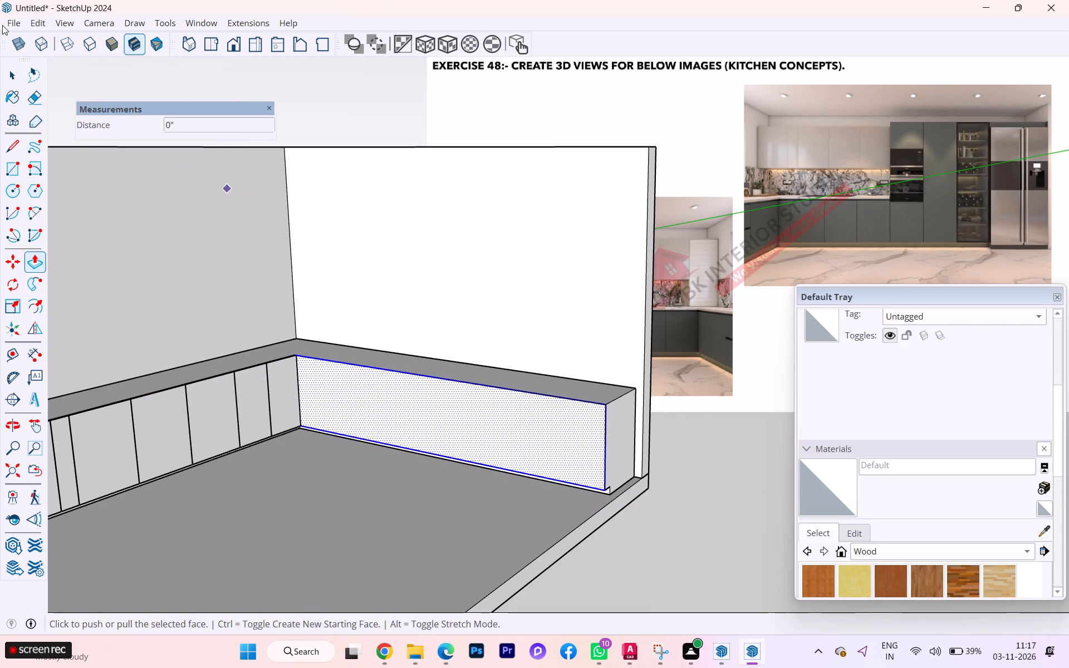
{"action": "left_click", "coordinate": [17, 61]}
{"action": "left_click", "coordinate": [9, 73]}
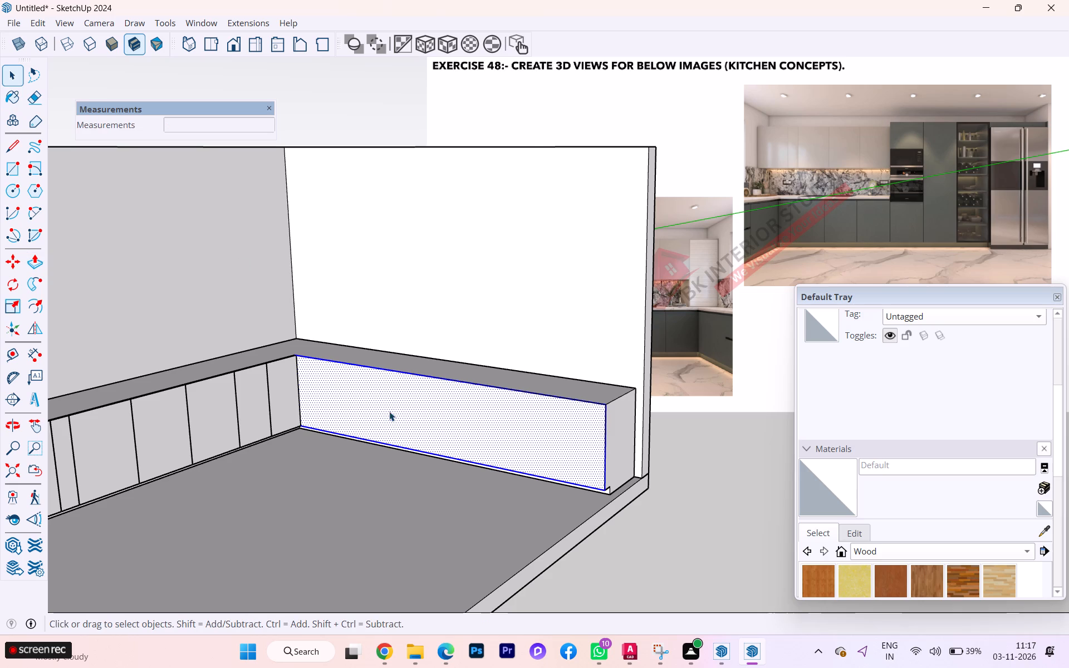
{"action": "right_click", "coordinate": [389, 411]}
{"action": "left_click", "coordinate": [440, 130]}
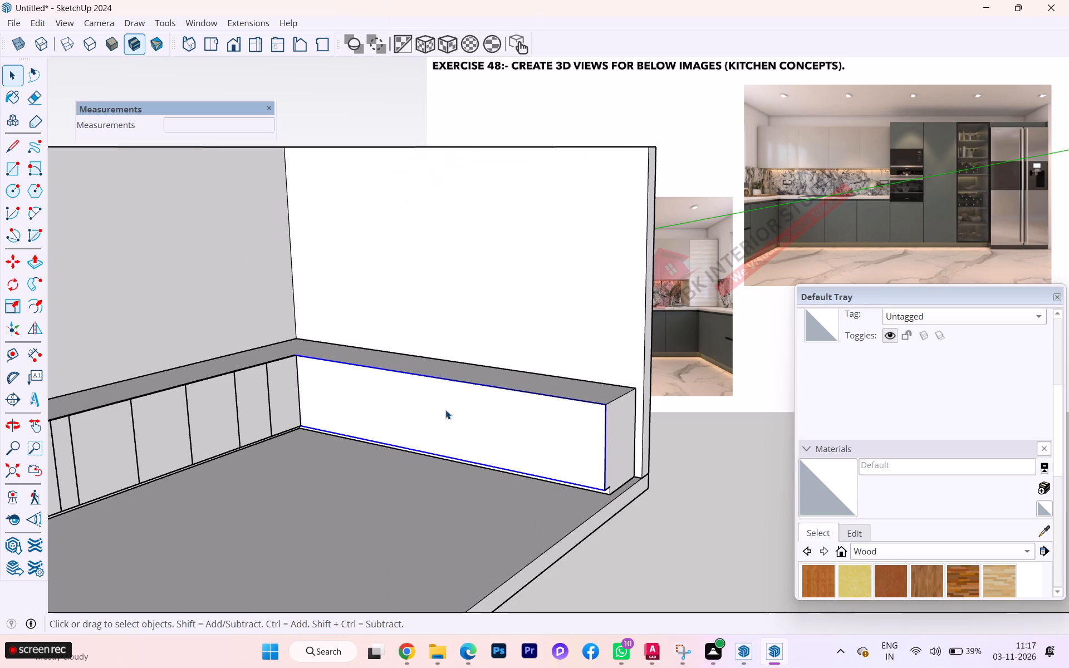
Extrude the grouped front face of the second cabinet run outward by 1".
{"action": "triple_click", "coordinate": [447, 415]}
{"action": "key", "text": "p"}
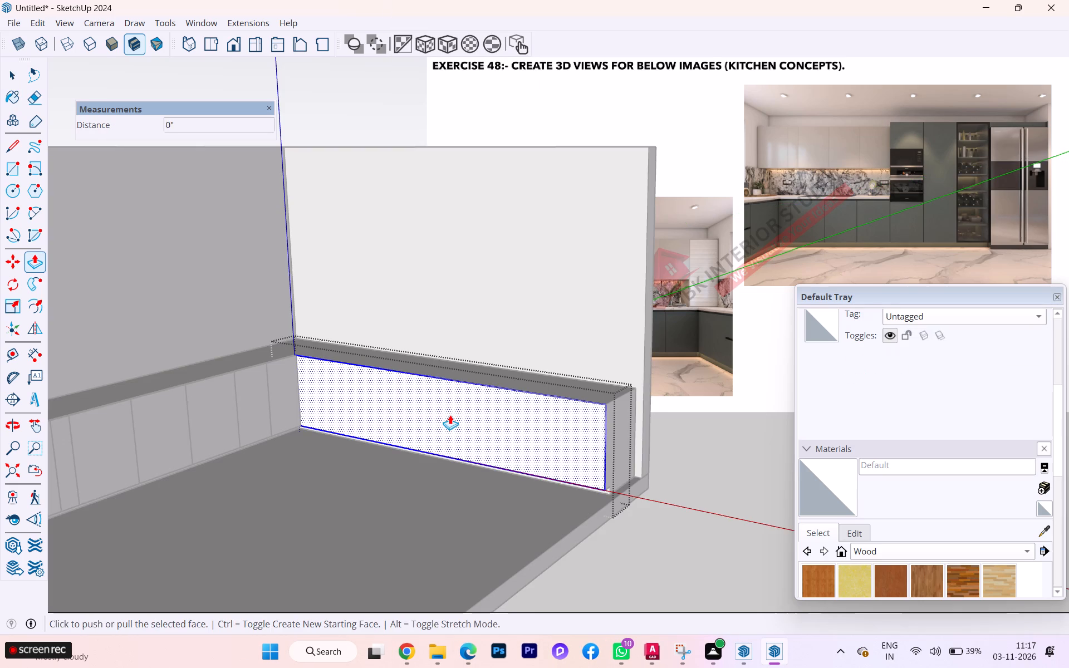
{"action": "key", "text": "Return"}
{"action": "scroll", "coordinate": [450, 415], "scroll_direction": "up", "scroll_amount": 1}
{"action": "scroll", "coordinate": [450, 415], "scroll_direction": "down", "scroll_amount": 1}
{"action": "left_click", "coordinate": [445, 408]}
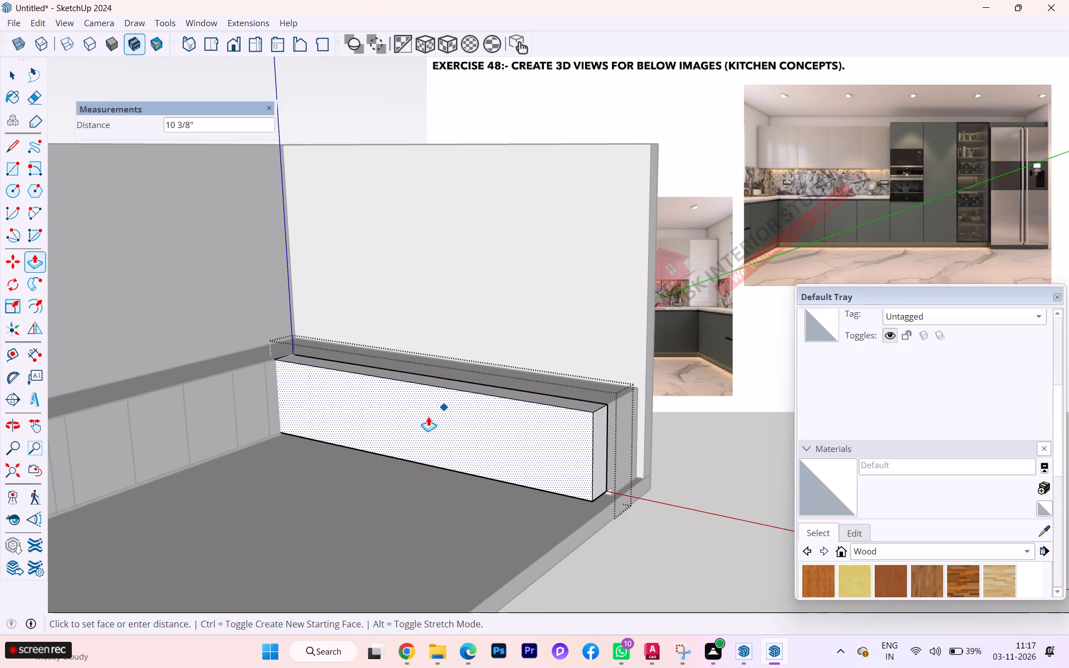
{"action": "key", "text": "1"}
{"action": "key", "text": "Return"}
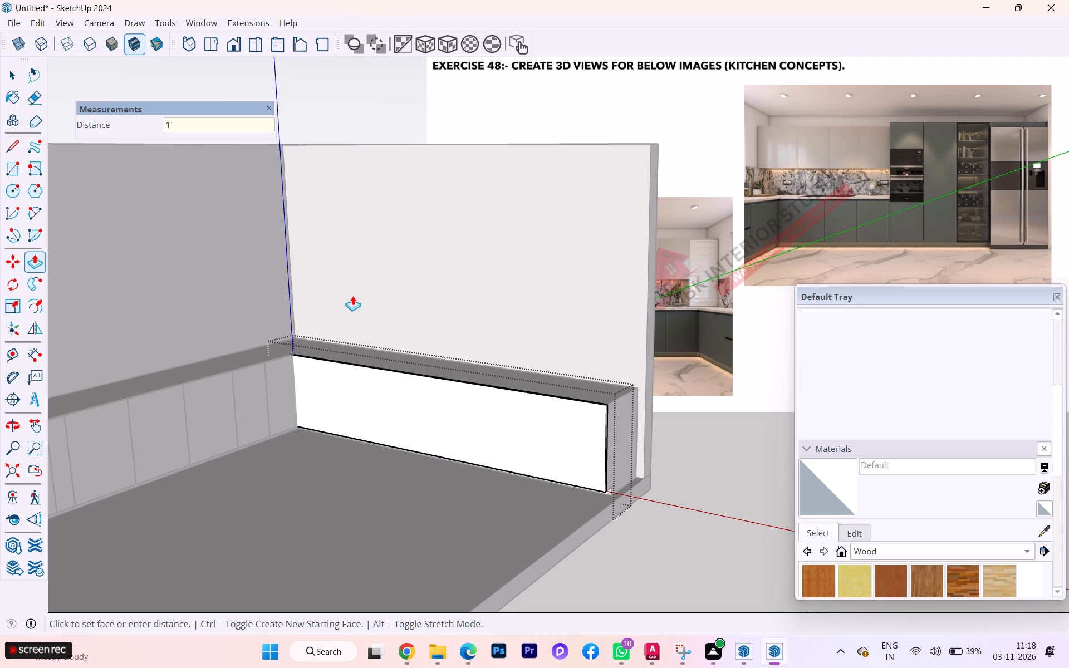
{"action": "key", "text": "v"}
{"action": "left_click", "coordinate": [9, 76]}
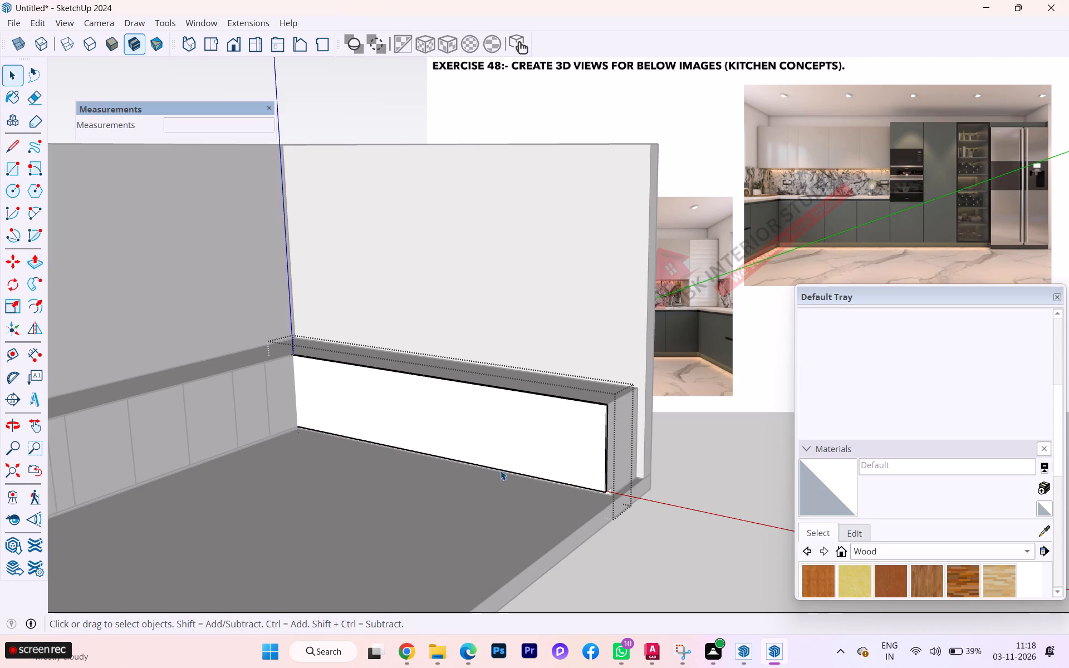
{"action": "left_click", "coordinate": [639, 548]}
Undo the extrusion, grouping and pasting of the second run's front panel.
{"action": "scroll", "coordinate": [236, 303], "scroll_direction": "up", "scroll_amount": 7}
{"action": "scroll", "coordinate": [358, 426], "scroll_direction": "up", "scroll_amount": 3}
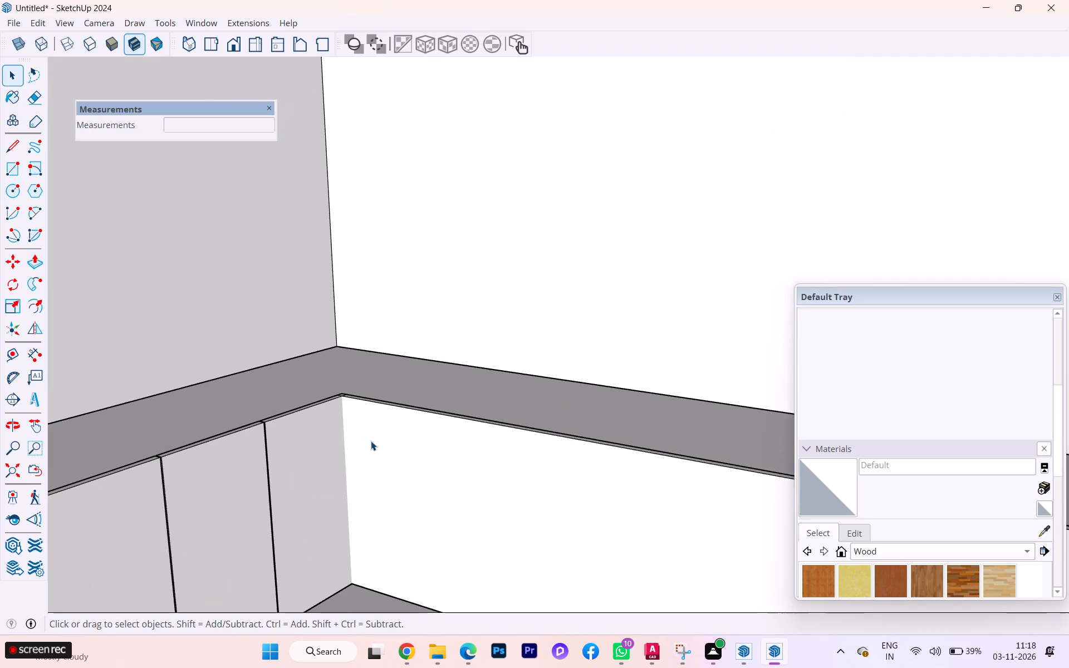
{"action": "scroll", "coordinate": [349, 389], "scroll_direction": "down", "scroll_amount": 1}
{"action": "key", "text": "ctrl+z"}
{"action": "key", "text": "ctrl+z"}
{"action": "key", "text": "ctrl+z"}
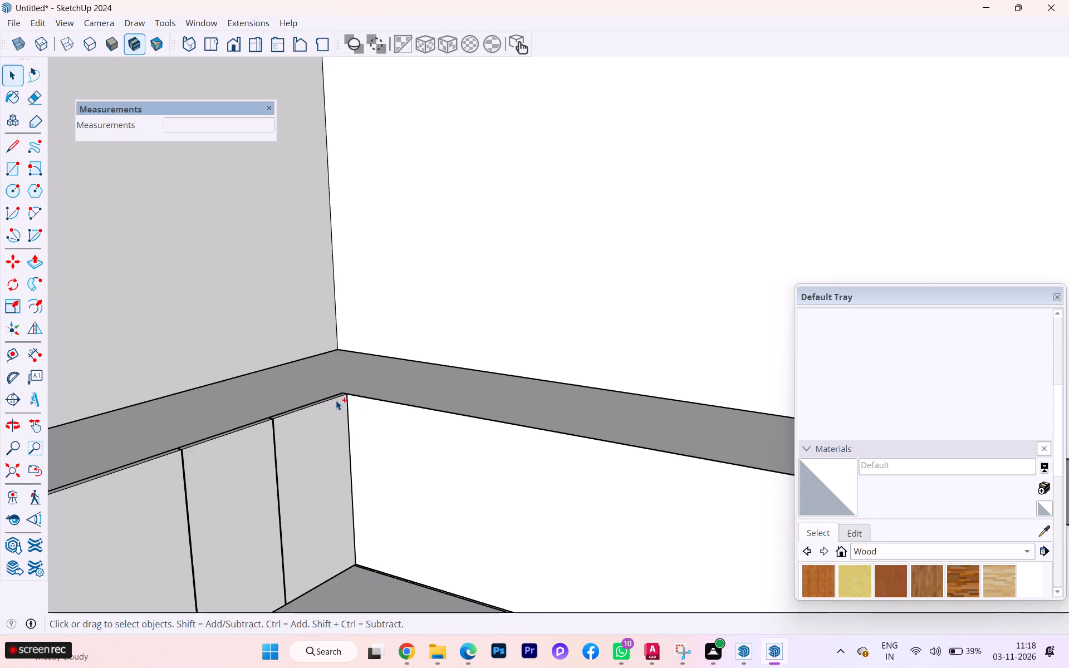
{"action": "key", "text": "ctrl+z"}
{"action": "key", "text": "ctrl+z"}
Open the first run's shutter group for editing at the inner corner of the base cabinet.
{"action": "scroll", "coordinate": [353, 404], "scroll_direction": "up", "scroll_amount": 8}
{"action": "scroll", "coordinate": [360, 420], "scroll_direction": "down", "scroll_amount": 4}
{"action": "scroll", "coordinate": [360, 420], "scroll_direction": "up", "scroll_amount": 3}
{"action": "scroll", "coordinate": [347, 416], "scroll_direction": "down", "scroll_amount": 2}
{"action": "middle_click_drag", "start_coordinate": [334, 416], "coordinate": [248, 426]}
{"action": "scroll", "coordinate": [278, 398], "scroll_direction": "up", "scroll_amount": 3}
{"action": "scroll", "coordinate": [292, 391], "scroll_direction": "down", "scroll_amount": 4}
{"action": "scroll", "coordinate": [294, 391], "scroll_direction": "up", "scroll_amount": 4}
{"action": "left_click", "coordinate": [288, 362]}
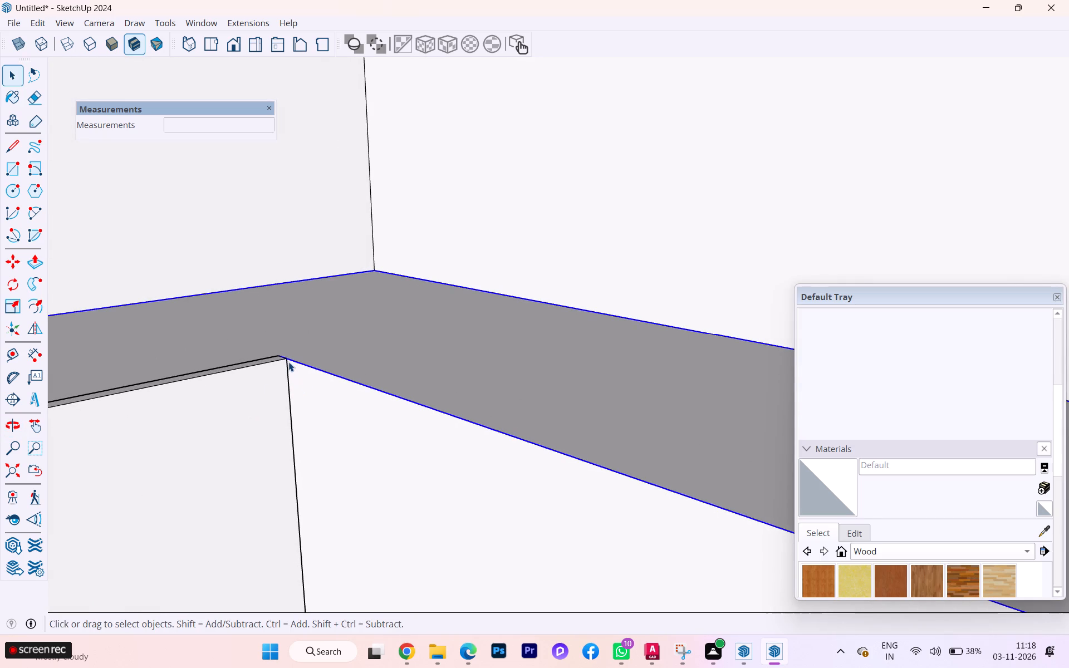
{"action": "left_click", "coordinate": [284, 374]}
{"action": "left_click", "coordinate": [288, 372]}
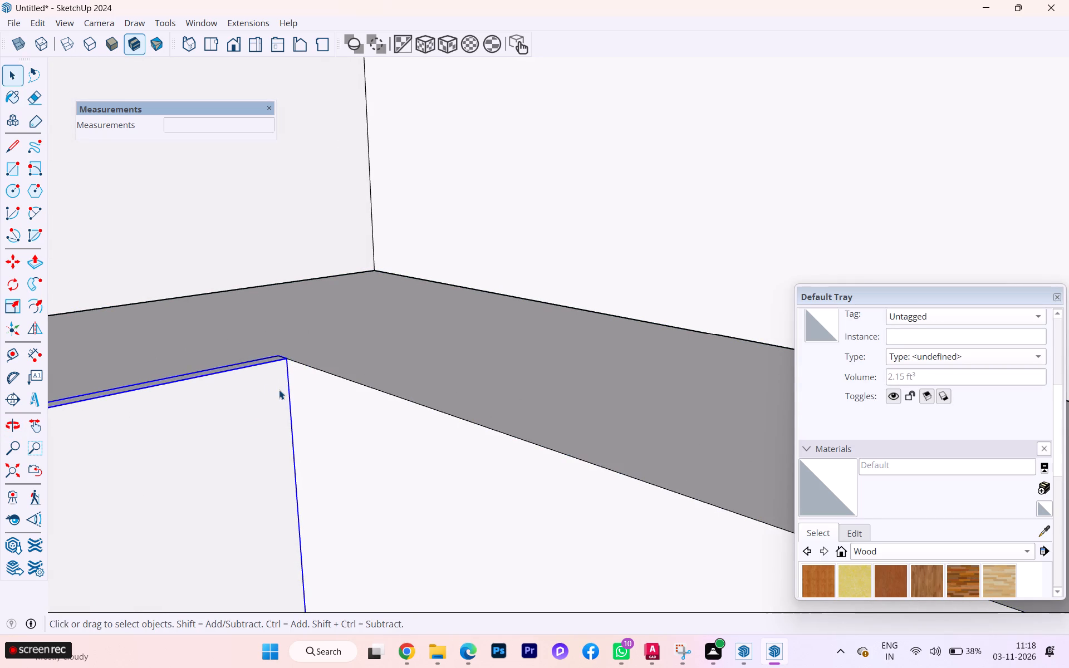
{"action": "double_click", "coordinate": [279, 390]}
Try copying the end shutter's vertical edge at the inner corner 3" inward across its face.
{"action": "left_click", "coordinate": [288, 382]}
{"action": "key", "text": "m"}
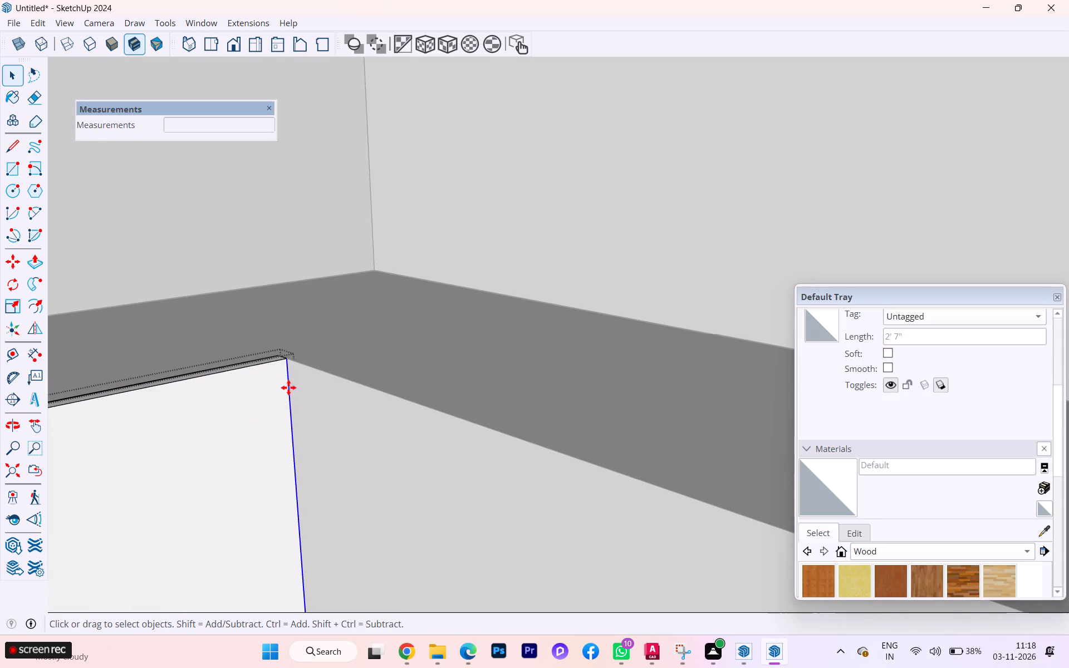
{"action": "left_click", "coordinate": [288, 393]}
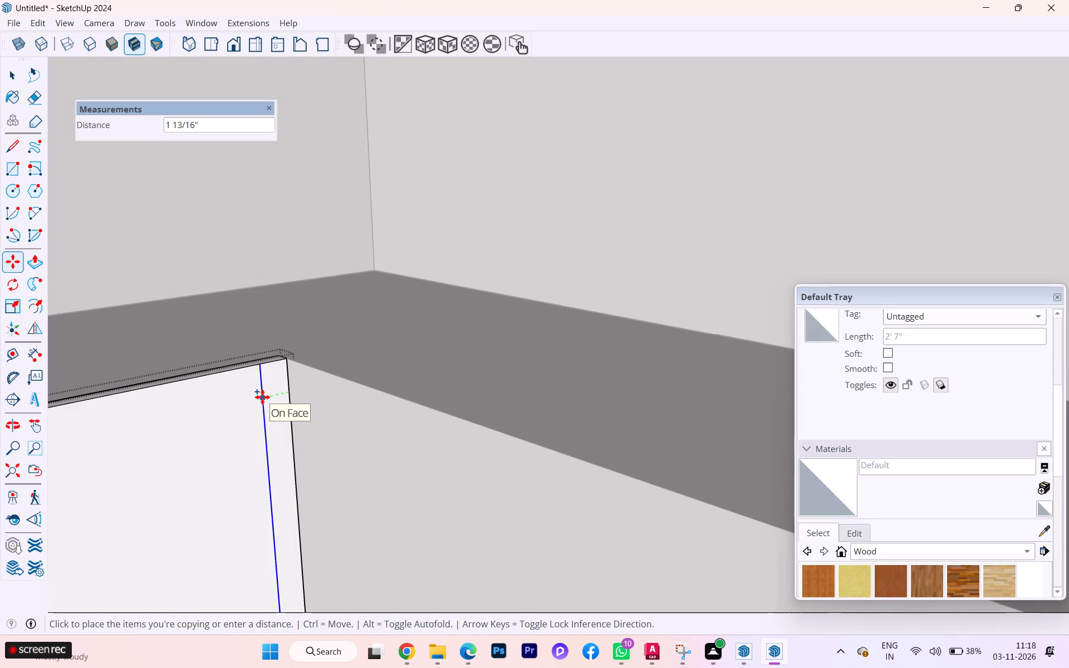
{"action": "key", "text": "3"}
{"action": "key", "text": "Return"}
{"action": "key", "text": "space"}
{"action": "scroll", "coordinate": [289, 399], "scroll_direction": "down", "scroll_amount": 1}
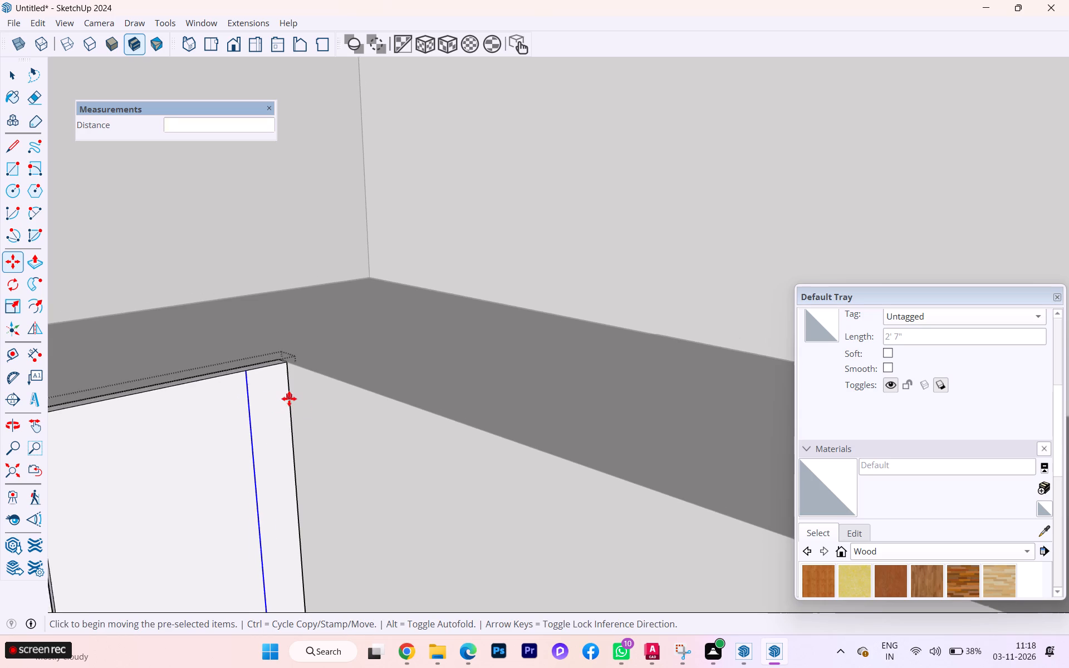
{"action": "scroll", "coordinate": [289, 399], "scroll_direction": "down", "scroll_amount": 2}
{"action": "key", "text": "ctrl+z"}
Copy the end shutter's vertical corner edge 1" inward to mark off a narrow strip.
{"action": "scroll", "coordinate": [285, 415], "scroll_direction": "up", "scroll_amount": 3}
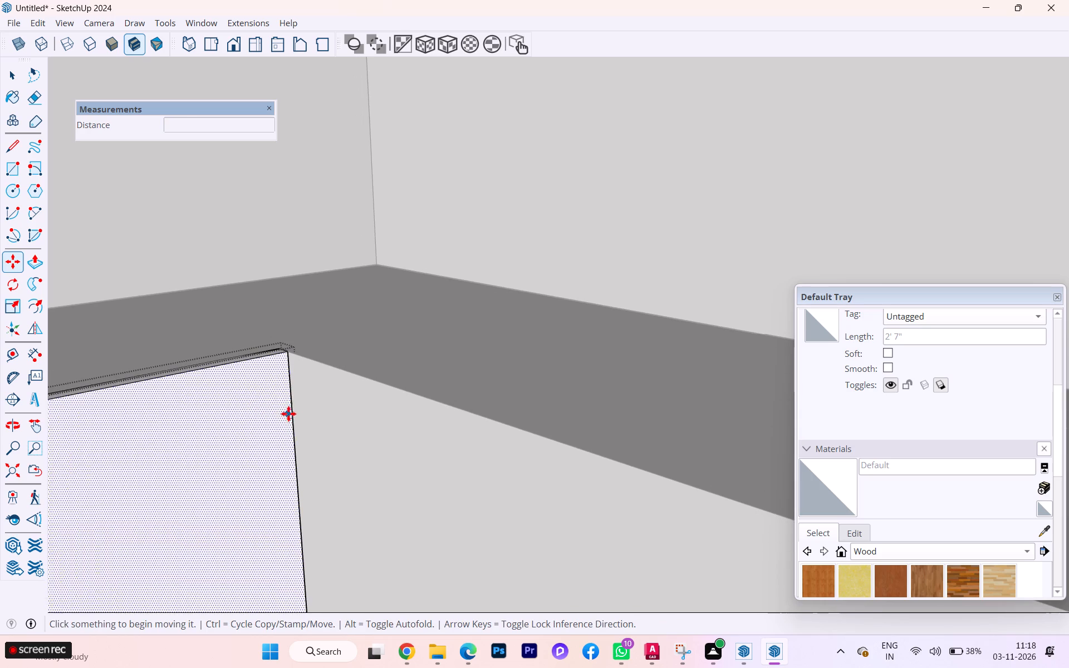
{"action": "left_click", "coordinate": [291, 404]}
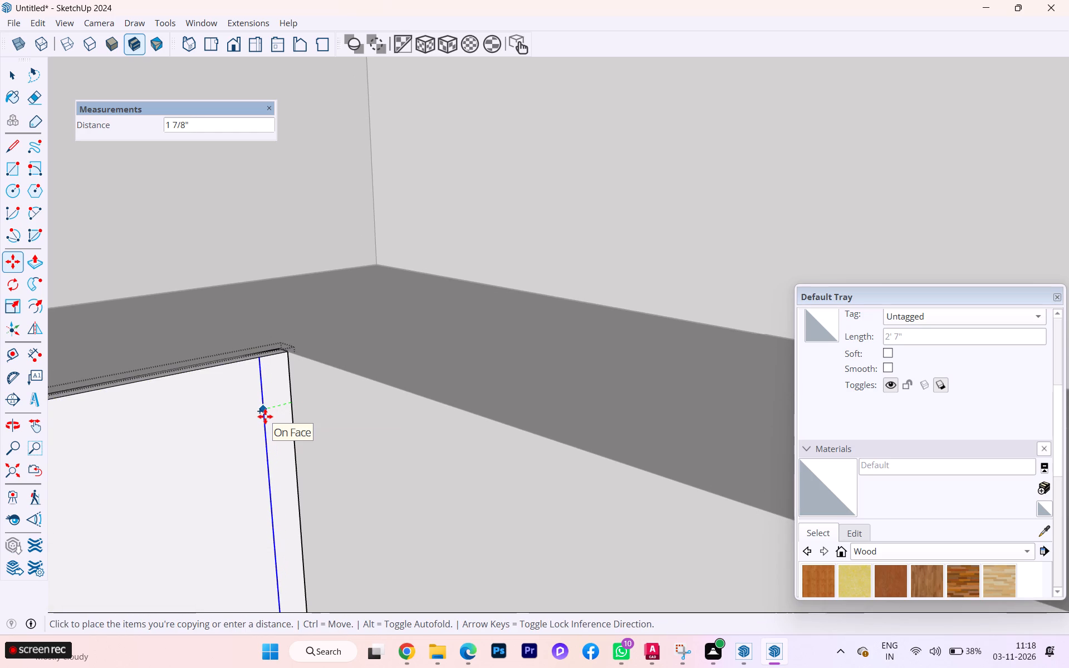
{"action": "key", "text": "1"}
{"action": "key", "text": "Return"}
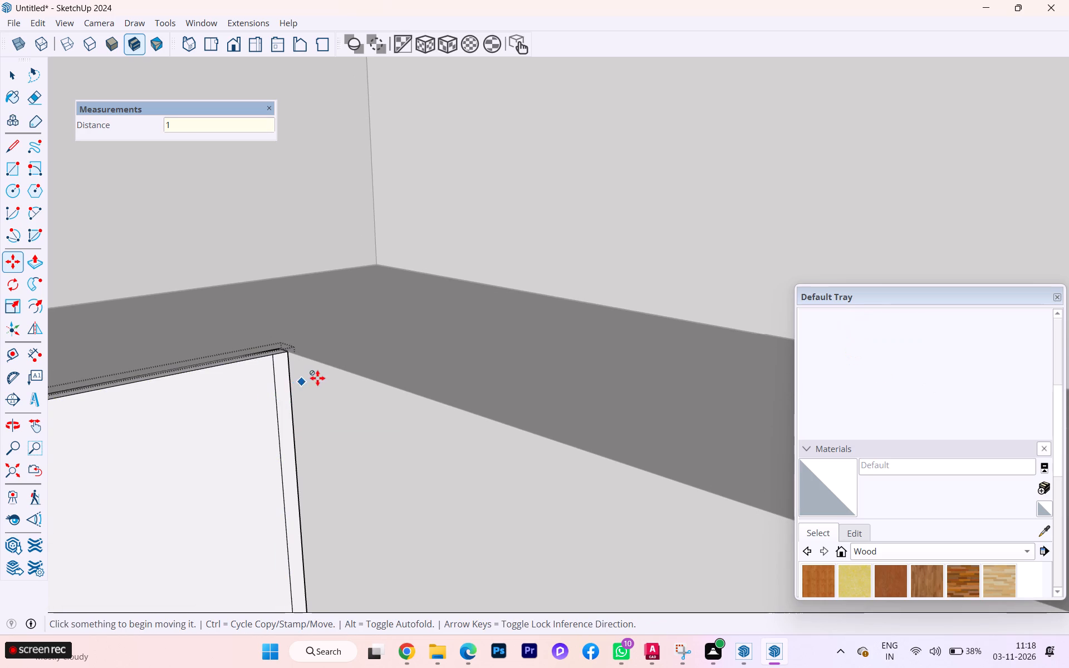
Push/Pull the 1" strip along the second run's front to the cabinet's far end, about 12' 2".
{"action": "key", "text": "p"}
{"action": "left_click", "coordinate": [281, 372]}
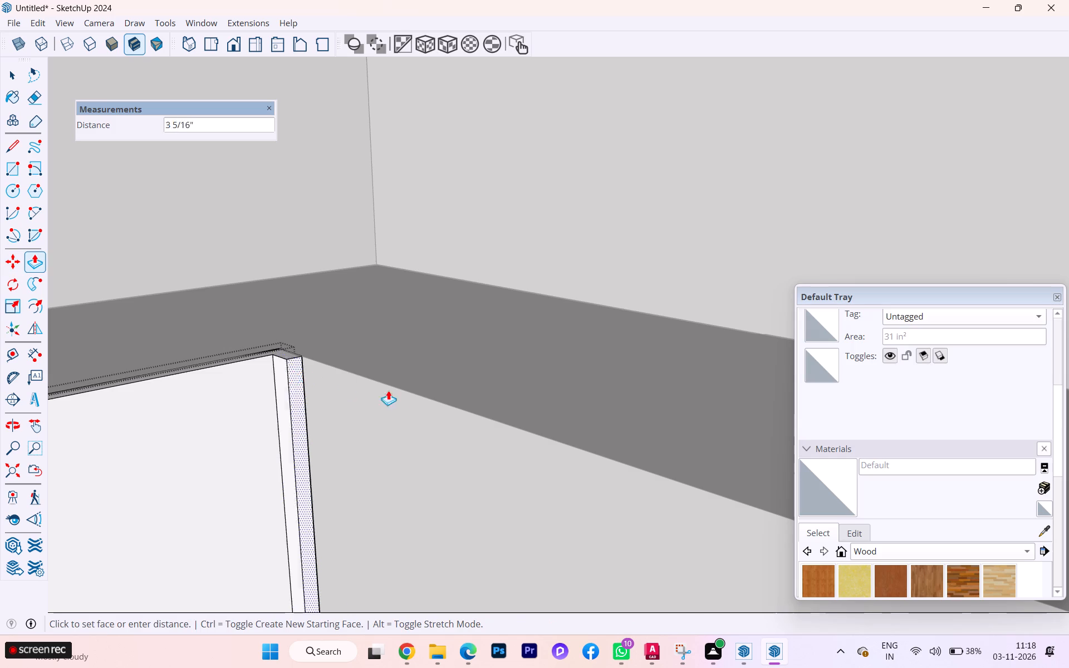
{"action": "scroll", "coordinate": [335, 373], "scroll_direction": "down", "scroll_amount": 1}
{"action": "scroll", "coordinate": [333, 372], "scroll_direction": "up", "scroll_amount": 1}
{"action": "scroll", "coordinate": [332, 372], "scroll_direction": "down", "scroll_amount": 2}
{"action": "scroll", "coordinate": [324, 368], "scroll_direction": "up", "scroll_amount": 2}
{"action": "scroll", "coordinate": [323, 366], "scroll_direction": "down", "scroll_amount": 1}
{"action": "scroll", "coordinate": [284, 344], "scroll_direction": "down", "scroll_amount": 14}
{"action": "scroll", "coordinate": [252, 335], "scroll_direction": "up", "scroll_amount": 1}
{"action": "scroll", "coordinate": [250, 336], "scroll_direction": "down", "scroll_amount": 2}
{"action": "scroll", "coordinate": [244, 336], "scroll_direction": "up", "scroll_amount": 1}
{"action": "scroll", "coordinate": [244, 336], "scroll_direction": "down", "scroll_amount": 2}
{"action": "scroll", "coordinate": [244, 336], "scroll_direction": "up", "scroll_amount": 1}
{"action": "scroll", "coordinate": [245, 336], "scroll_direction": "down", "scroll_amount": 3}
{"action": "scroll", "coordinate": [314, 345], "scroll_direction": "up", "scroll_amount": 2}
{"action": "scroll", "coordinate": [314, 345], "scroll_direction": "down", "scroll_amount": 2}
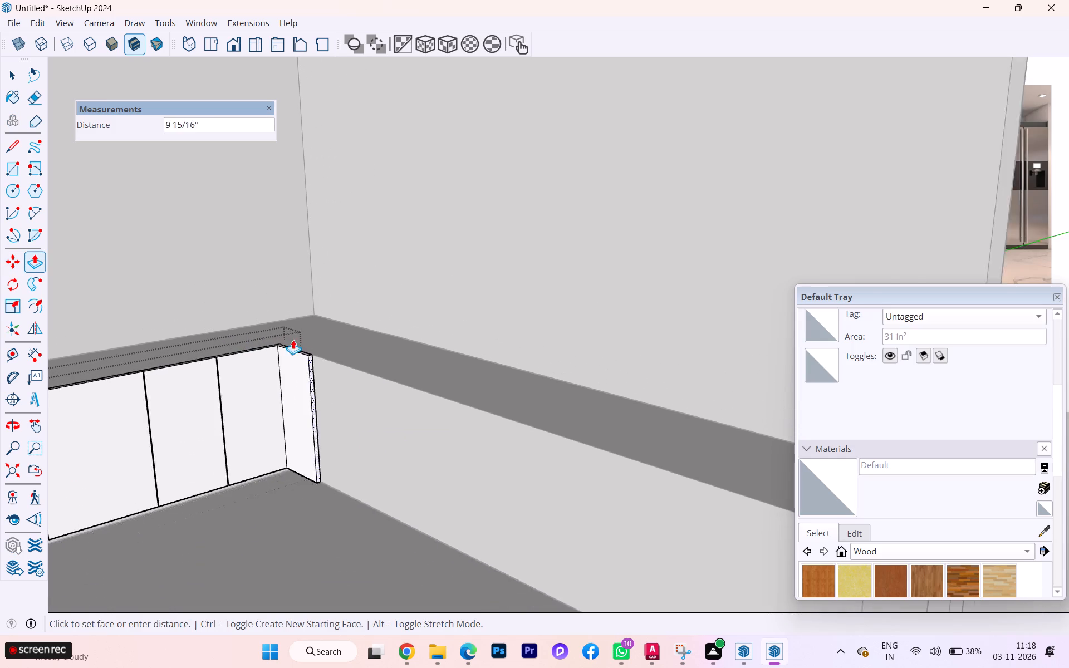
{"action": "scroll", "coordinate": [293, 340], "scroll_direction": "down", "scroll_amount": 4}
{"action": "scroll", "coordinate": [264, 330], "scroll_direction": "up", "scroll_amount": 1}
{"action": "scroll", "coordinate": [264, 330], "scroll_direction": "down", "scroll_amount": 2}
{"action": "scroll", "coordinate": [591, 439], "scroll_direction": "up", "scroll_amount": 9}
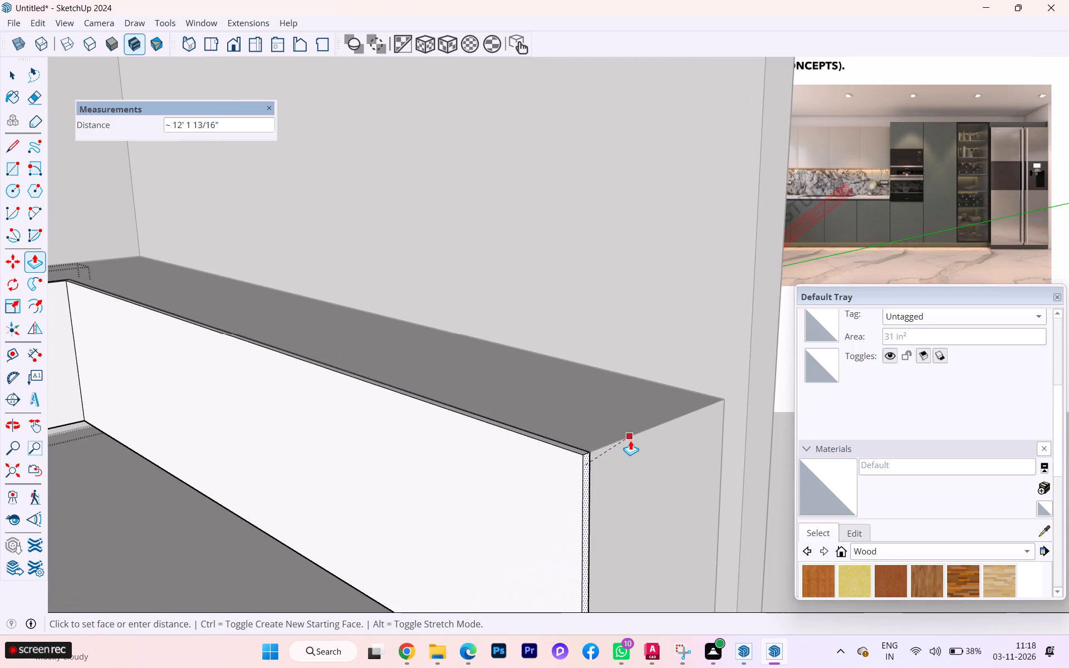
{"action": "left_click", "coordinate": [630, 440]}
{"action": "key", "text": "space"}
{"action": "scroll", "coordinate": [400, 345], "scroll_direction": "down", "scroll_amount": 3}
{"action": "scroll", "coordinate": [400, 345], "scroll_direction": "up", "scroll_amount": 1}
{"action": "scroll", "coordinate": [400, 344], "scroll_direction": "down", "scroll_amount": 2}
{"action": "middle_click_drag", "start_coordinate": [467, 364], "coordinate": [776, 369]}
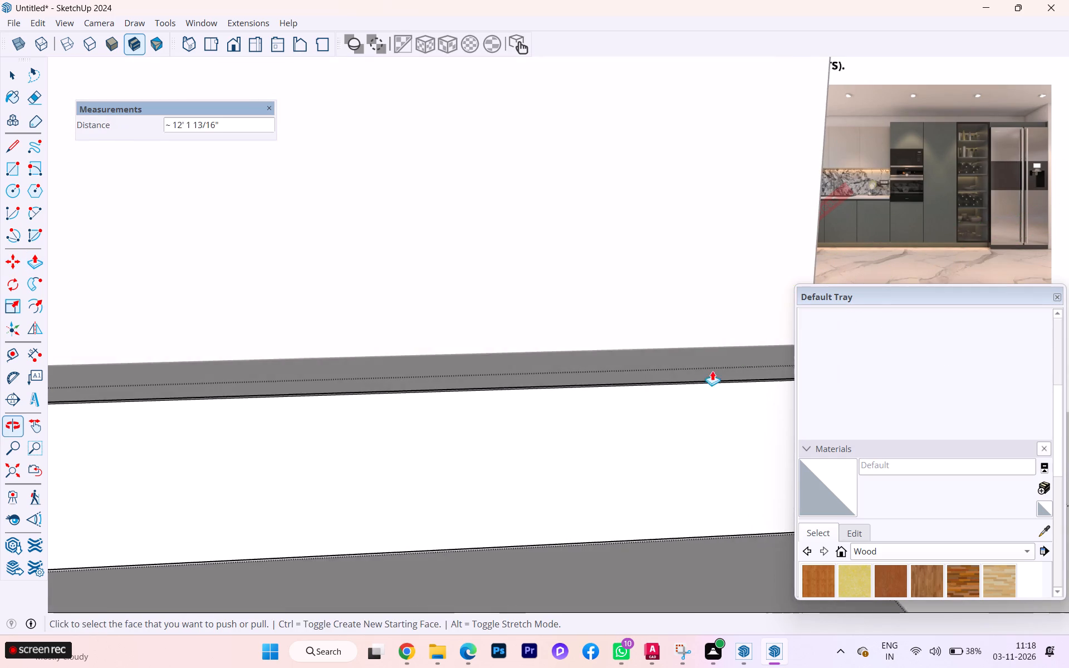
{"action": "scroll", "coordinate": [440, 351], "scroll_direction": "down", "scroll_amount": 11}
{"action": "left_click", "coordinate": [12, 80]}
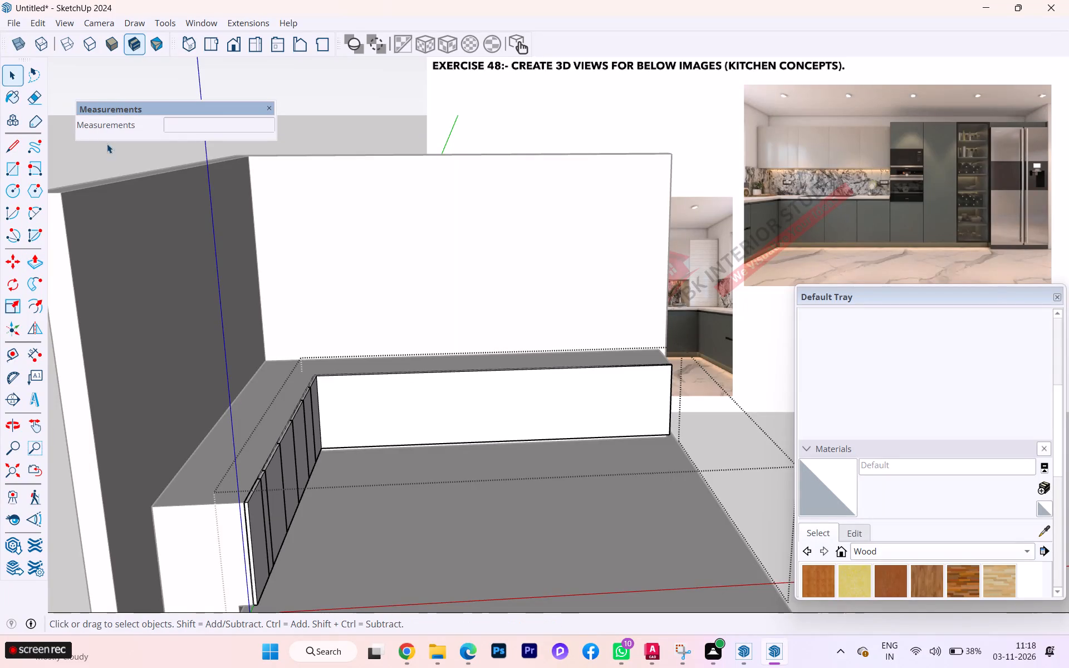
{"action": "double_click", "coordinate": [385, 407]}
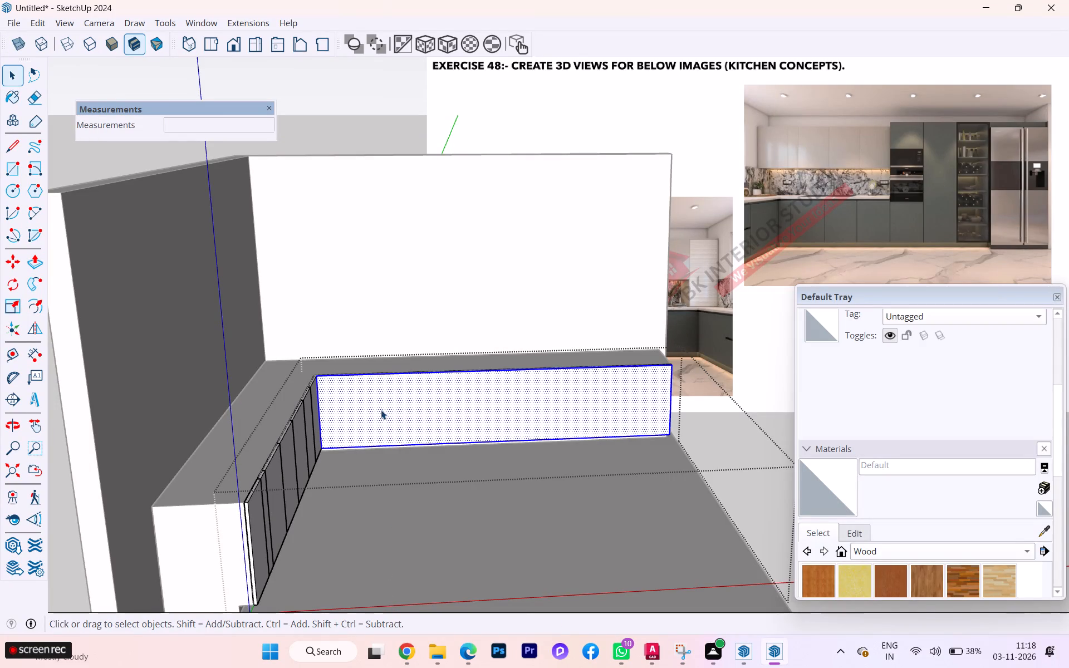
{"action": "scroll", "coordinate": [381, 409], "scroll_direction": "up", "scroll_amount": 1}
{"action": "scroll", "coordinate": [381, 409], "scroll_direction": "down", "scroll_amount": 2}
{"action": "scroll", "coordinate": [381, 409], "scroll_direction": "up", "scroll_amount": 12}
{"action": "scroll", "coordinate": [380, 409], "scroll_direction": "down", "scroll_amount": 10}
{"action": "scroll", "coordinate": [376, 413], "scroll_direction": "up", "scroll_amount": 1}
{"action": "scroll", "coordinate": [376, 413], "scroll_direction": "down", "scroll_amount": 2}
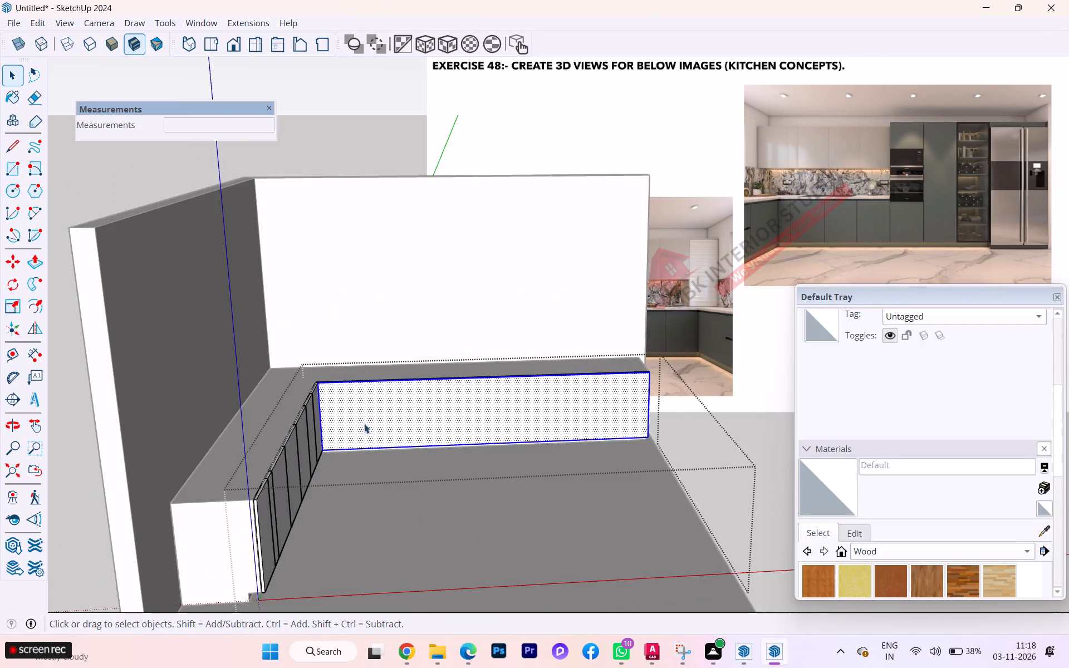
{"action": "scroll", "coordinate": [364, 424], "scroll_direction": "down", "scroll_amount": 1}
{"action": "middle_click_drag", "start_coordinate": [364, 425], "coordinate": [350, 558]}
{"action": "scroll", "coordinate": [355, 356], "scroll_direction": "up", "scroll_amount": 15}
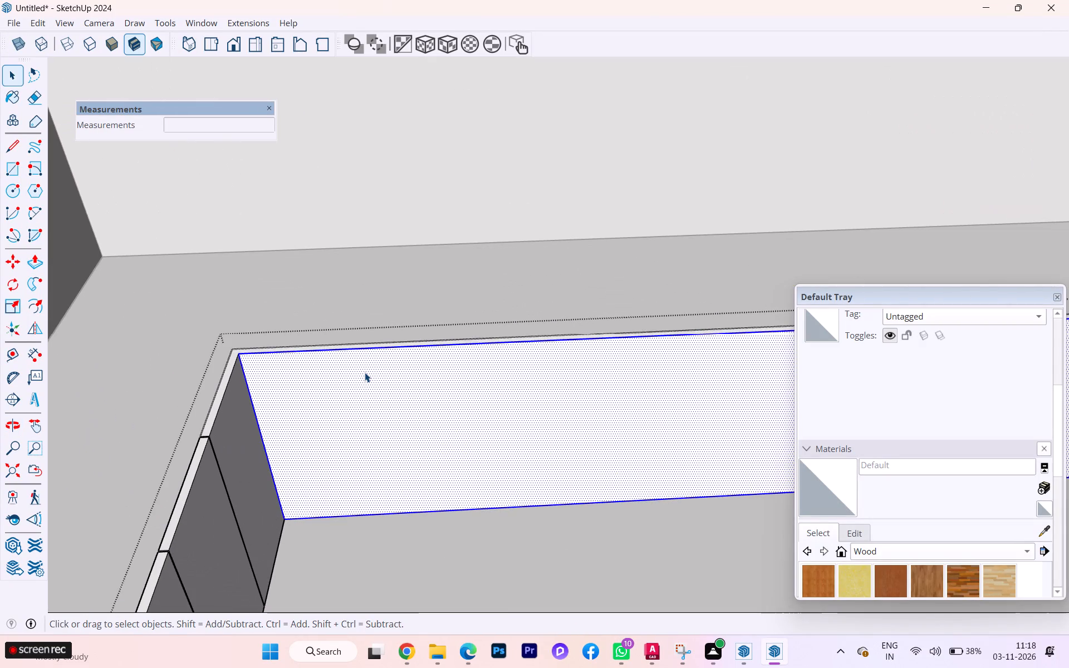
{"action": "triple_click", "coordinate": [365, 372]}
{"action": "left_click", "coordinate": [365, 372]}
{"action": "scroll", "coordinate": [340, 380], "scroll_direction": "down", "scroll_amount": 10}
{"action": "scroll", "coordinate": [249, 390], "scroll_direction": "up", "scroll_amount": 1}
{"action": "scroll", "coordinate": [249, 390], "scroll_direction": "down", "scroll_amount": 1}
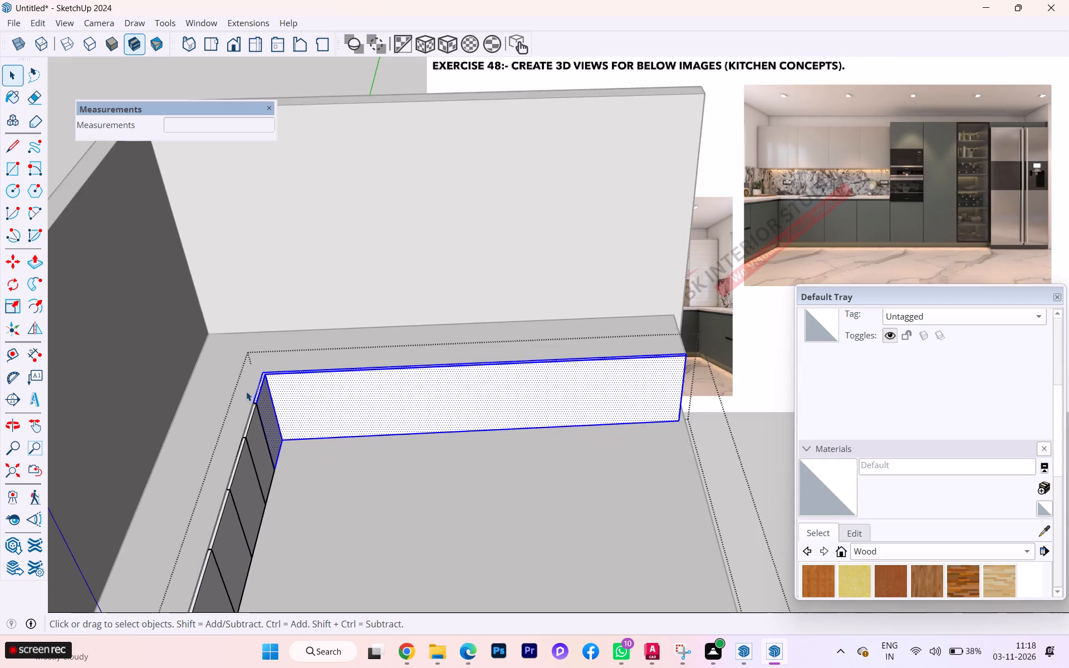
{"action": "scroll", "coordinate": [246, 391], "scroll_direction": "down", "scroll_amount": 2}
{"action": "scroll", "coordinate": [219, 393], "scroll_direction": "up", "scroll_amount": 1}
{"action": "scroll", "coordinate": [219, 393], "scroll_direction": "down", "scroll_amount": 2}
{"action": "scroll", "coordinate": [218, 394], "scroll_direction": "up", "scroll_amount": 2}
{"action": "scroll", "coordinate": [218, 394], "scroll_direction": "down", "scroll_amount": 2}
Leave the shutter group and reopen it for editing with the rest of the model hidden.
{"action": "left_click", "coordinate": [664, 465]}
{"action": "left_click", "coordinate": [322, 389]}
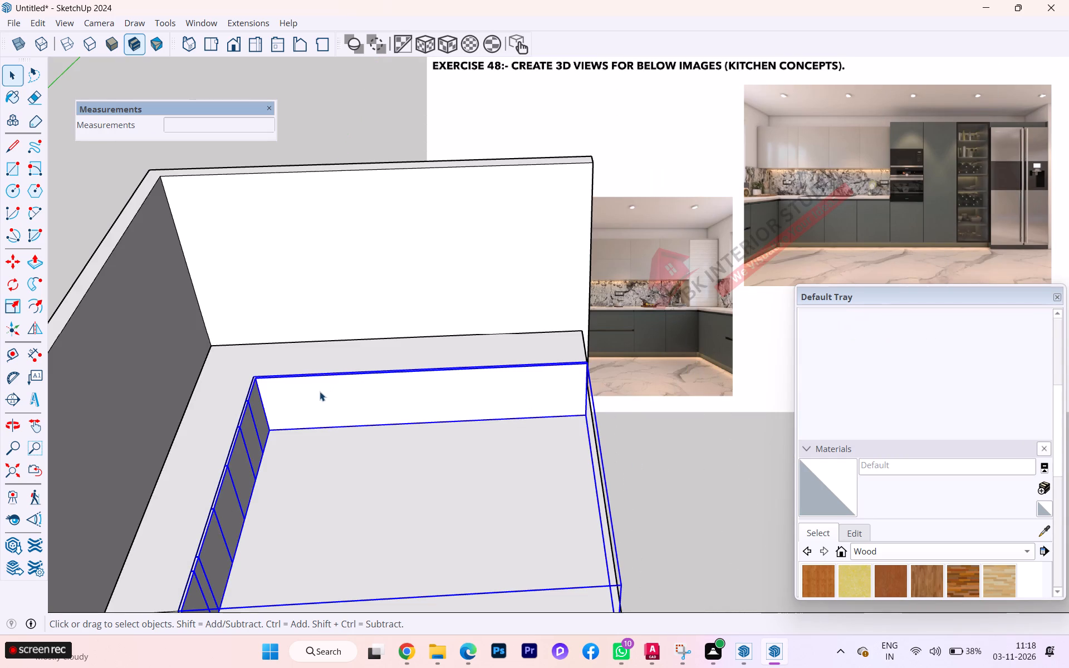
{"action": "left_click", "coordinate": [321, 392]}
{"action": "key", "text": "h"}
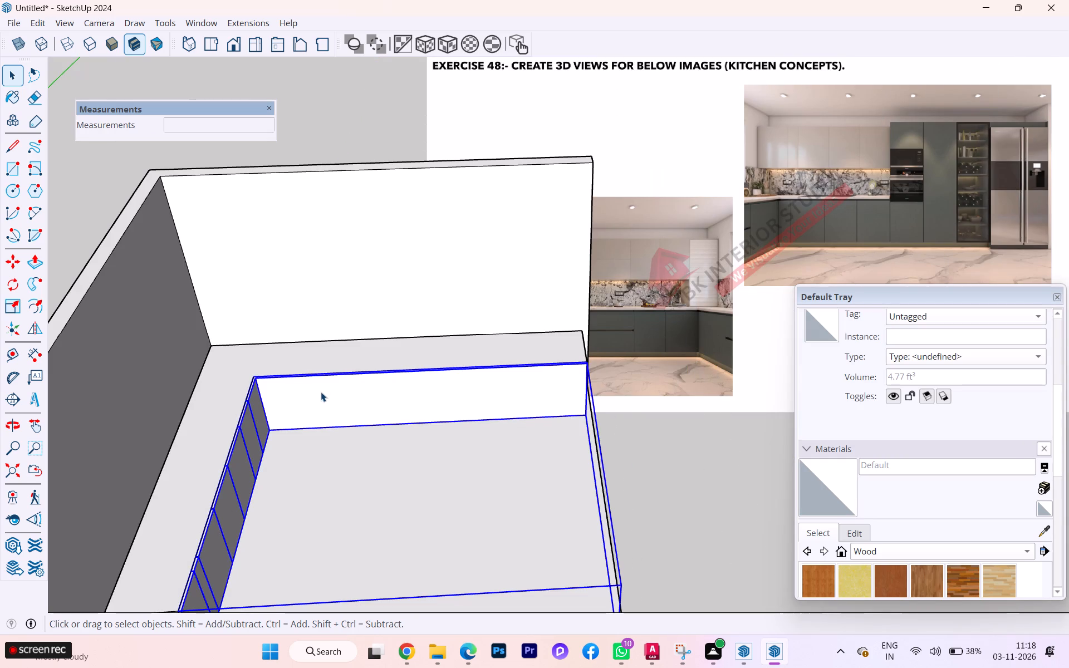
{"action": "double_click", "coordinate": [321, 392]}
Place a guide 6" from the inner corner edge on the second run's front, paired with another 4 mm beyond it.
{"action": "scroll", "coordinate": [395, 411], "scroll_direction": "up", "scroll_amount": 5}
{"action": "scroll", "coordinate": [400, 412], "scroll_direction": "down", "scroll_amount": 1}
{"action": "scroll", "coordinate": [249, 400], "scroll_direction": "up", "scroll_amount": 7}
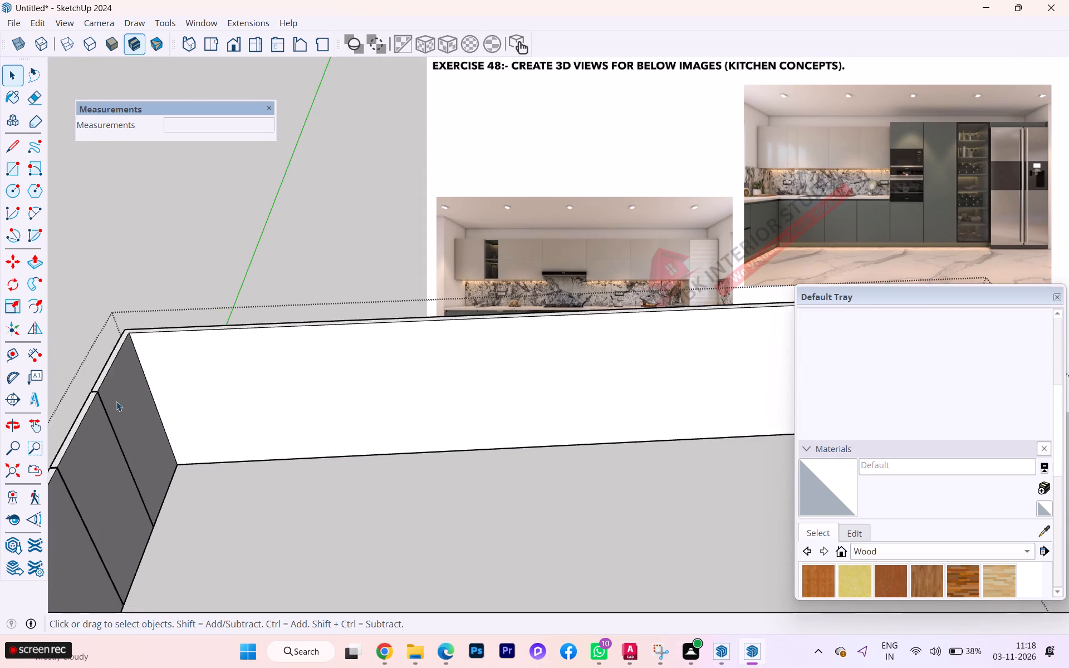
{"action": "scroll", "coordinate": [116, 401], "scroll_direction": "up", "scroll_amount": 3}
{"action": "scroll", "coordinate": [124, 299], "scroll_direction": "up", "scroll_amount": 2}
{"action": "scroll", "coordinate": [125, 288], "scroll_direction": "down", "scroll_amount": 4}
{"action": "scroll", "coordinate": [126, 284], "scroll_direction": "up", "scroll_amount": 12}
{"action": "left_click", "coordinate": [145, 337]}
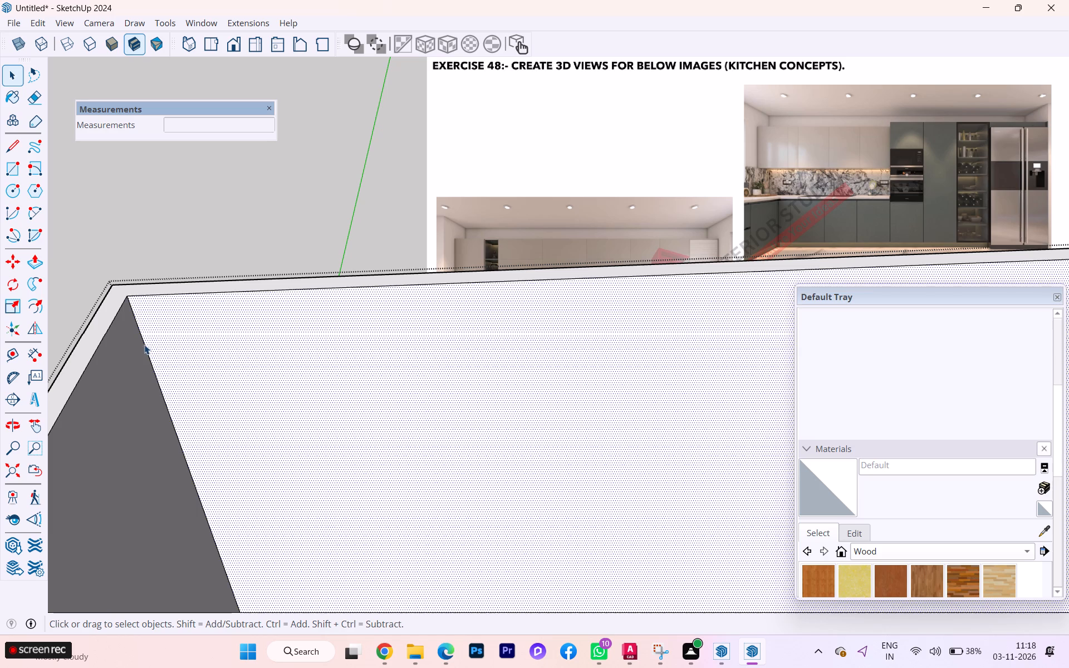
{"action": "left_click", "coordinate": [144, 345]}
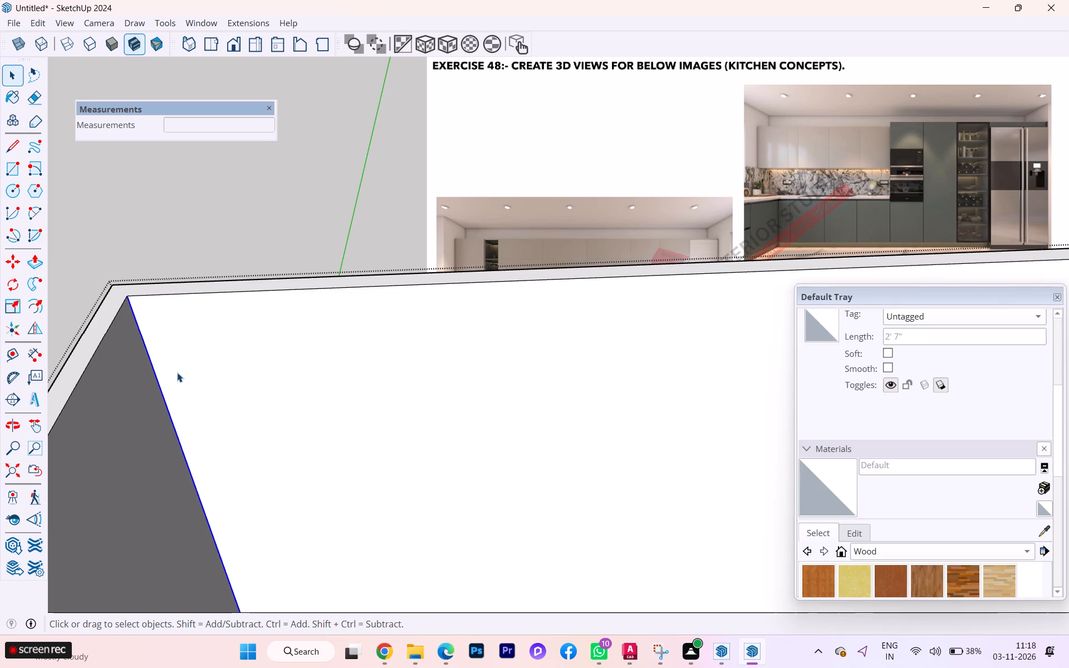
{"action": "key", "text": "t"}
{"action": "left_click", "coordinate": [156, 382]}
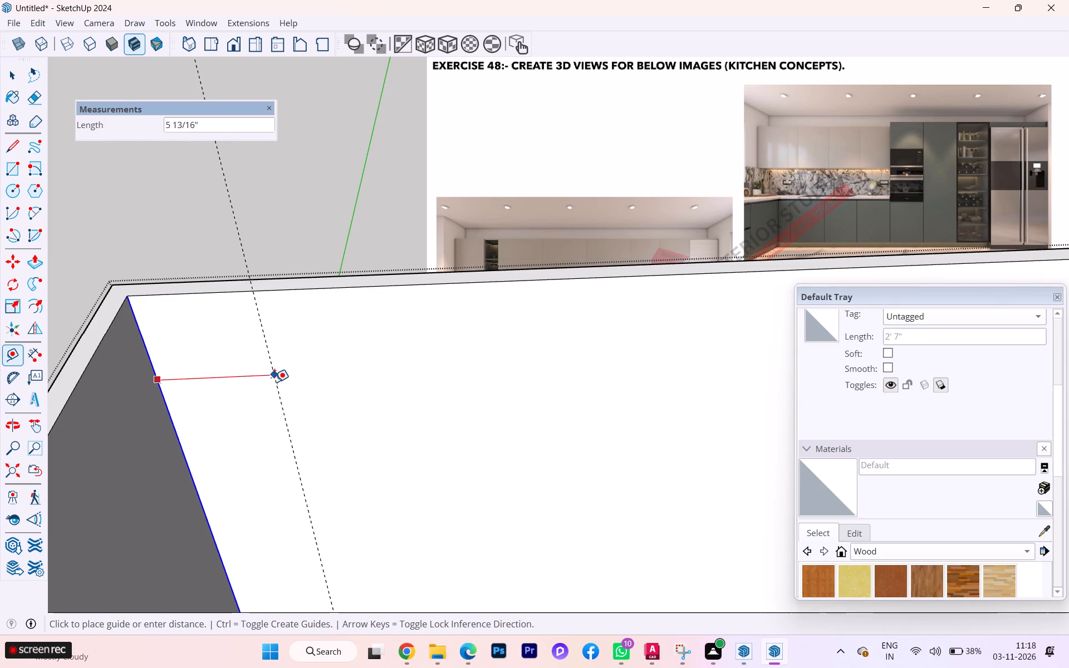
{"action": "scroll", "coordinate": [274, 382], "scroll_direction": "down", "scroll_amount": 6}
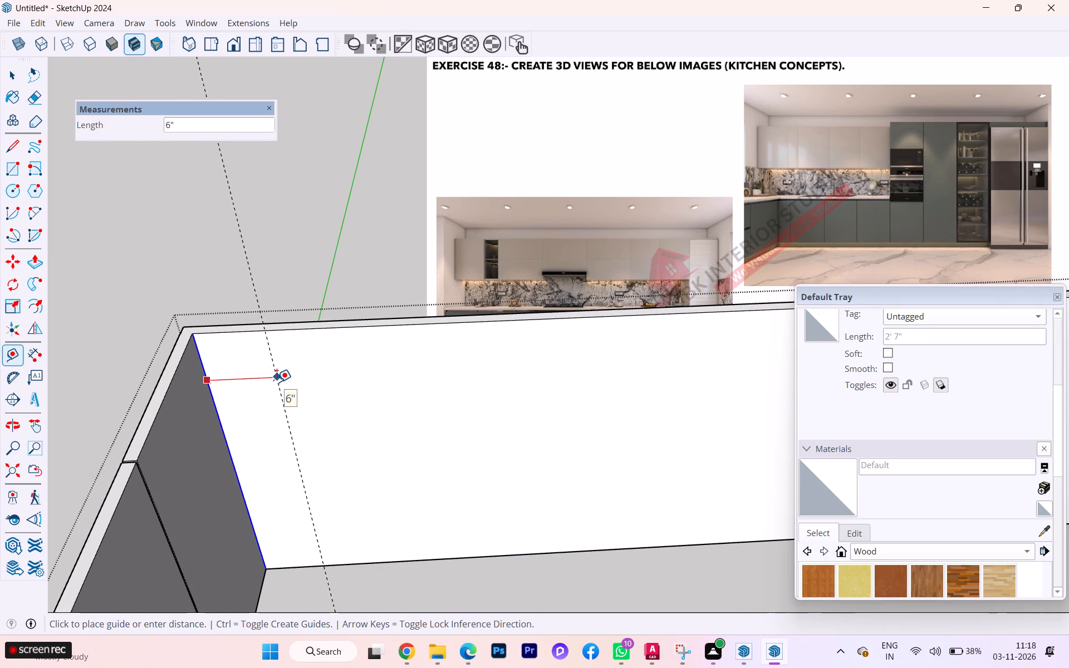
{"action": "scroll", "coordinate": [277, 382], "scroll_direction": "down", "scroll_amount": 2}
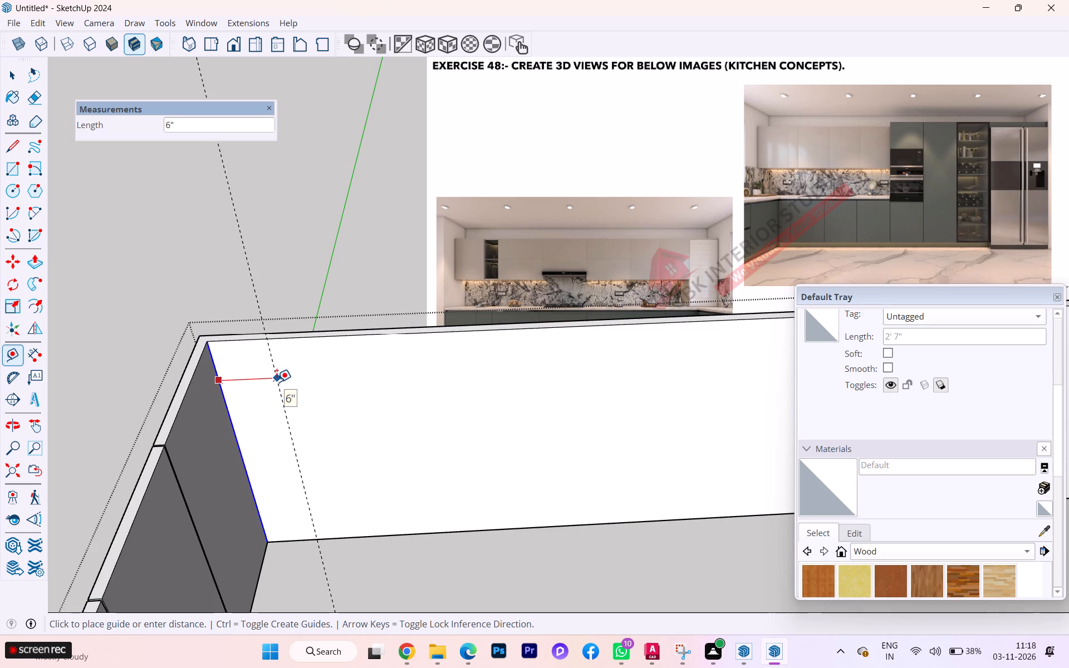
{"action": "key", "text": "6"}
{"action": "key", "text": "Return"}
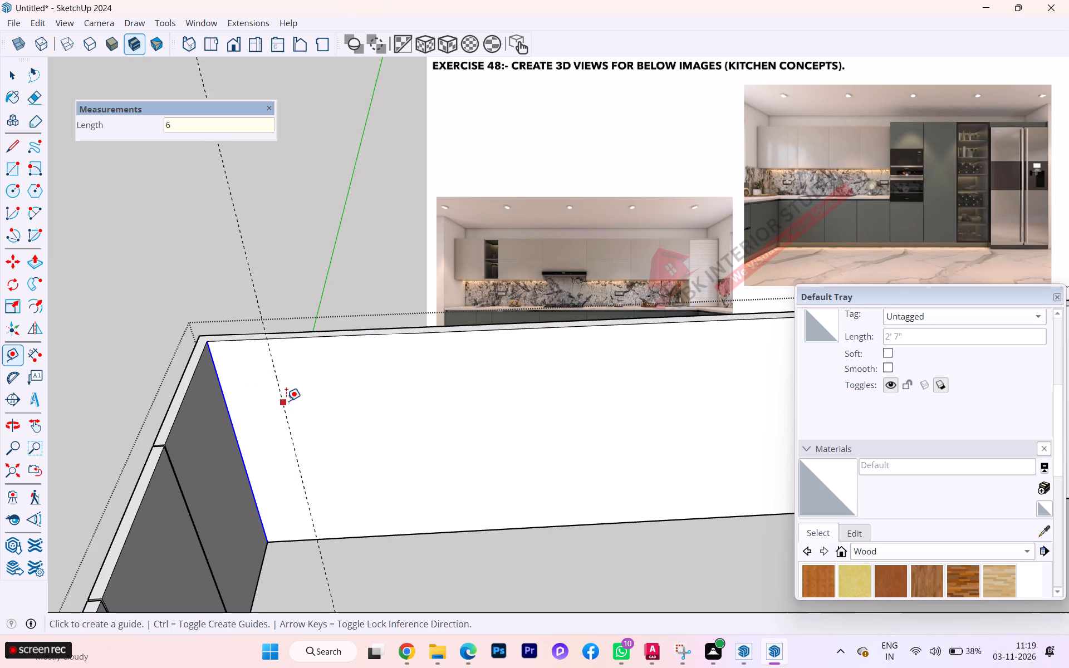
{"action": "left_click", "coordinate": [286, 401]}
{"action": "type", "text": "4MM"}
{"action": "key", "text": "Return"}
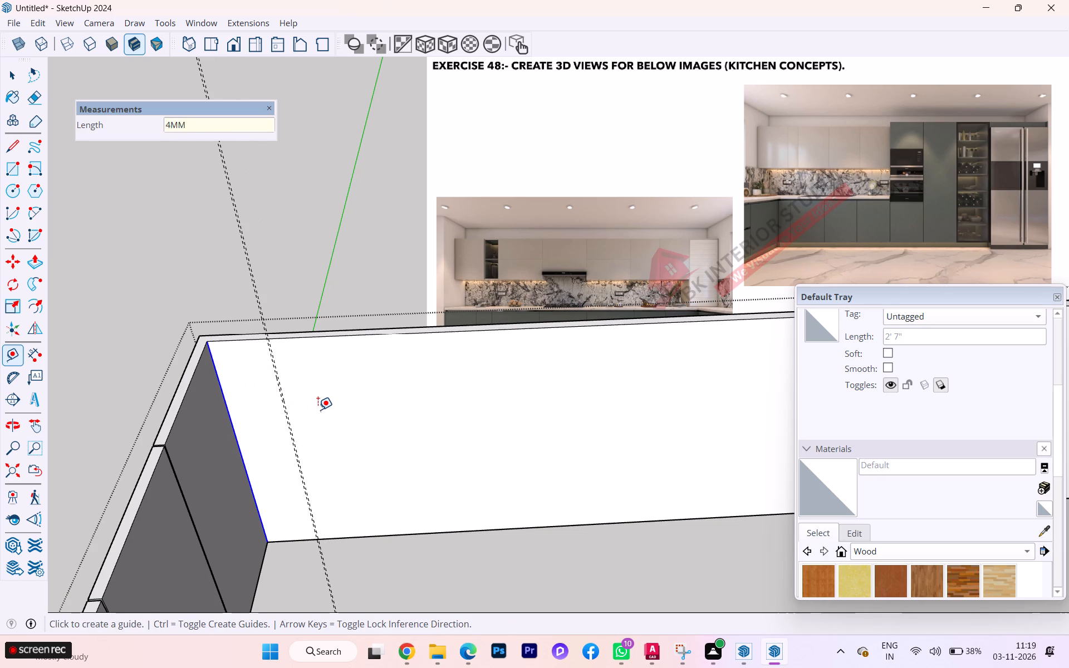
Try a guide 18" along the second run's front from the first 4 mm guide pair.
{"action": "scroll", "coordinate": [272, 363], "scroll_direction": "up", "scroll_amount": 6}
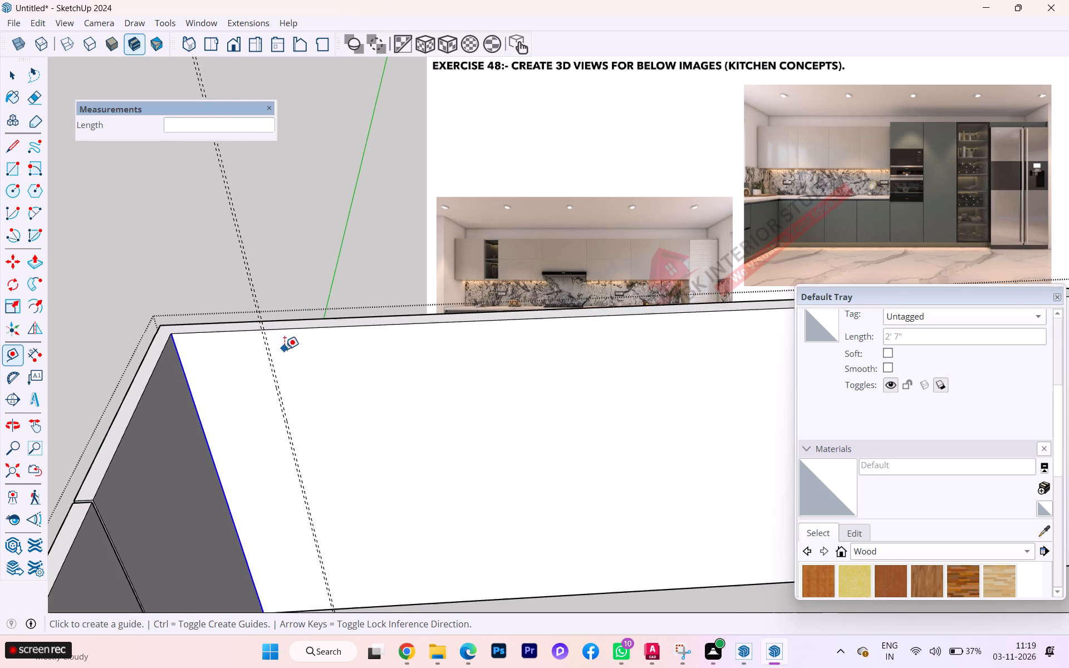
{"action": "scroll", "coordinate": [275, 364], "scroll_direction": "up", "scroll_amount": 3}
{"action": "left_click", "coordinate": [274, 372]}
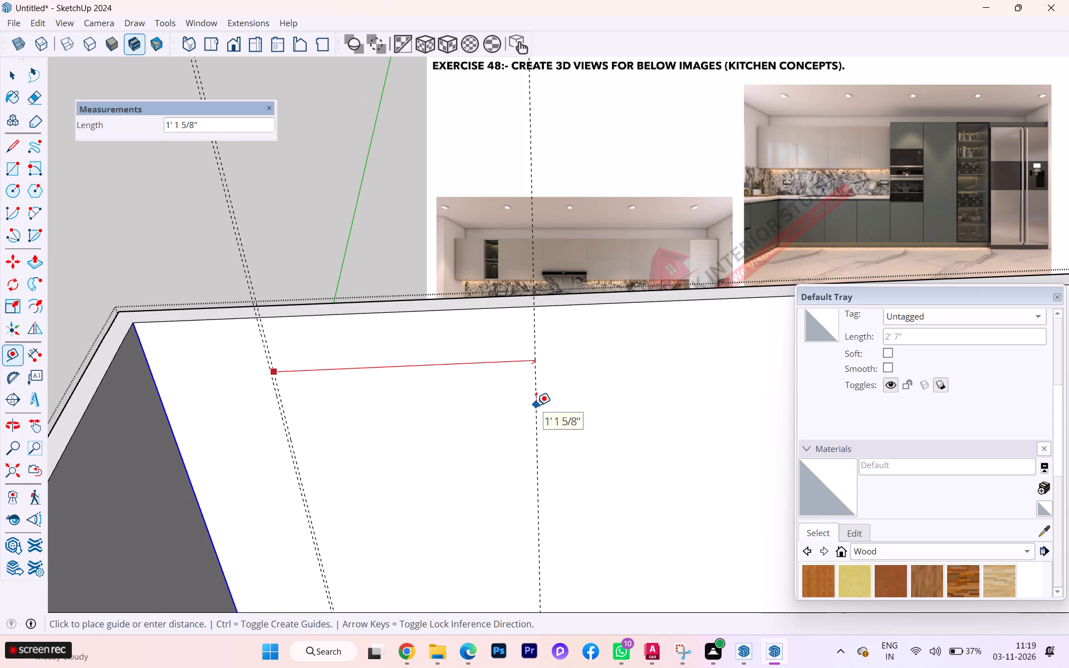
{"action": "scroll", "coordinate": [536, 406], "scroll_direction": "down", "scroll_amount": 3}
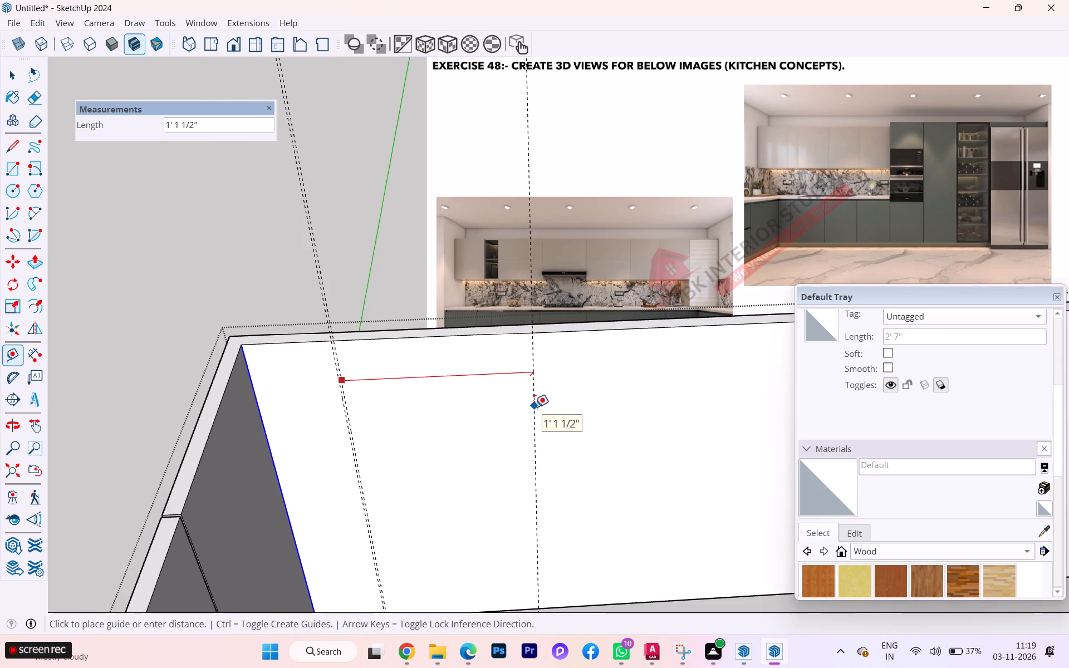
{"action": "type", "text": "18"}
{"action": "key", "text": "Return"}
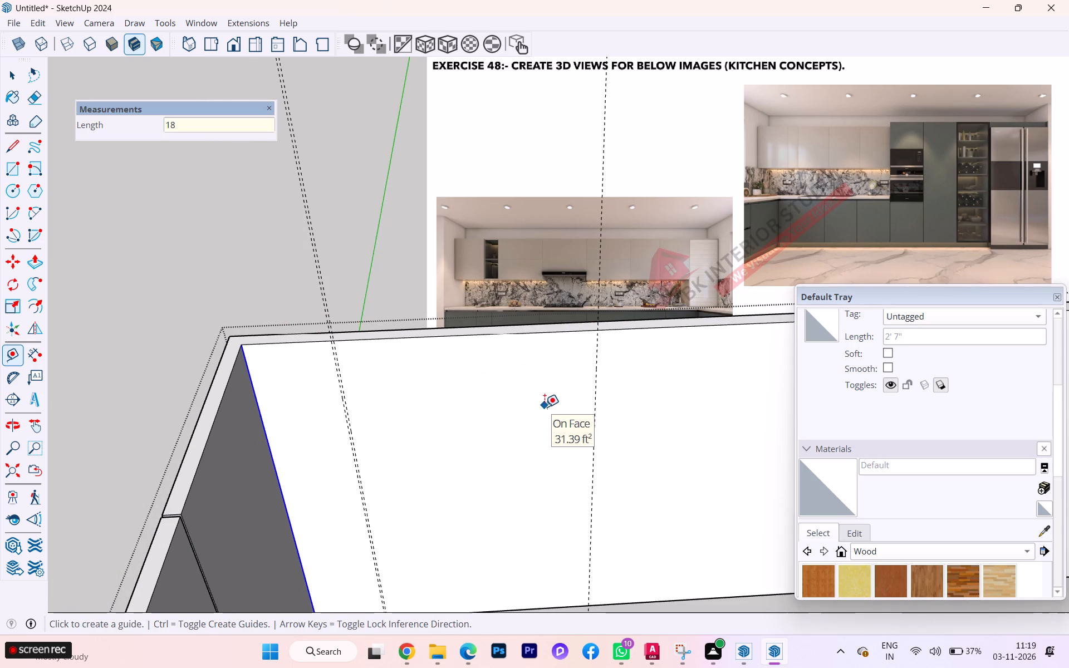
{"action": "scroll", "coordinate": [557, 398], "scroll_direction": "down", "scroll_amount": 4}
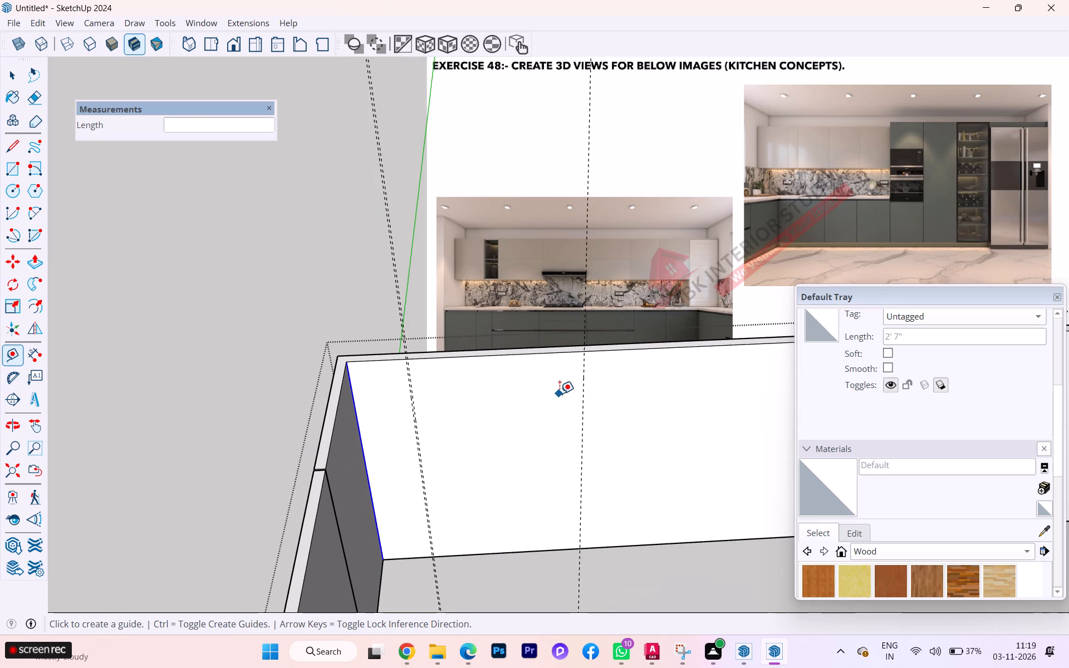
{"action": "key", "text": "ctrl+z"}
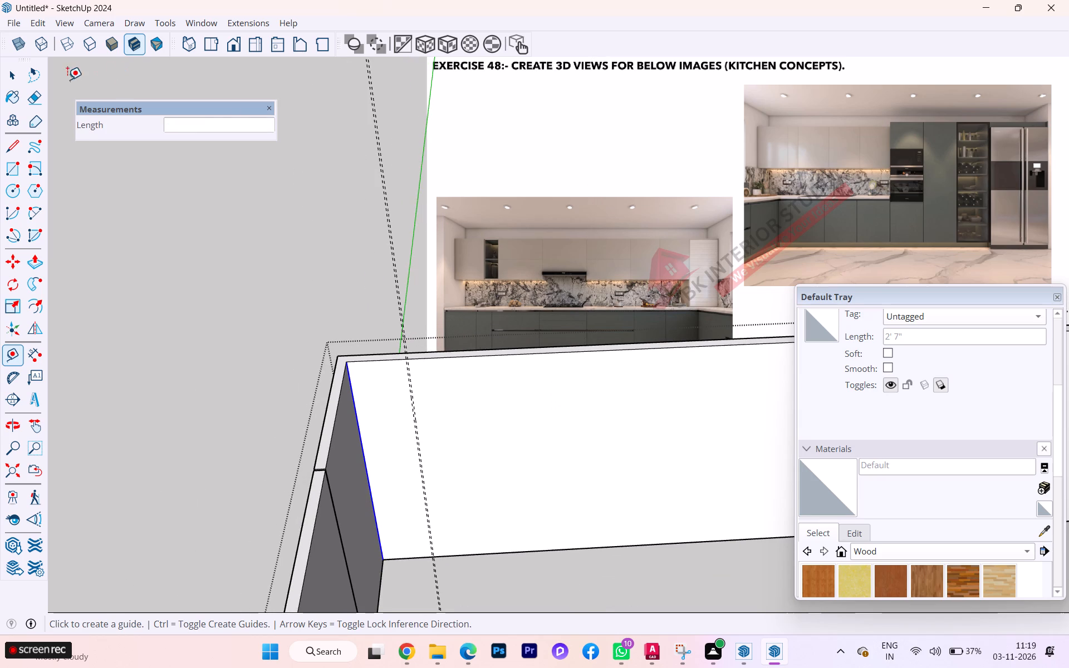
Place a guide 16" beyond the first 4 mm pair on the second run's front, with another 4 mm past it.
{"action": "left_click", "coordinate": [409, 374]}
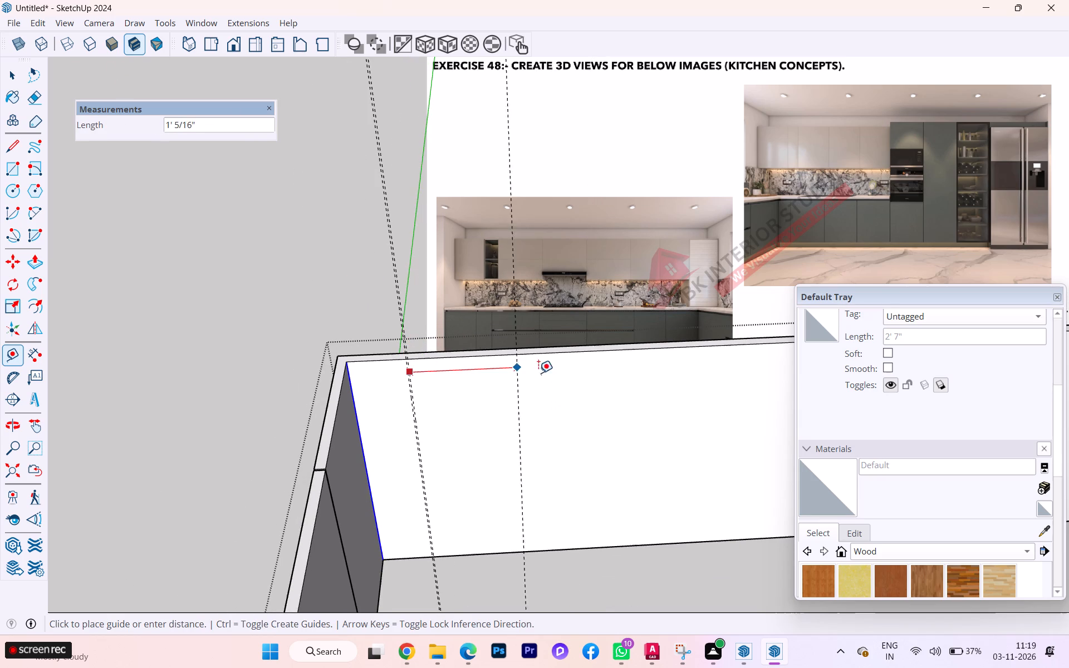
{"action": "type", "text": "16"}
{"action": "key", "text": "Return"}
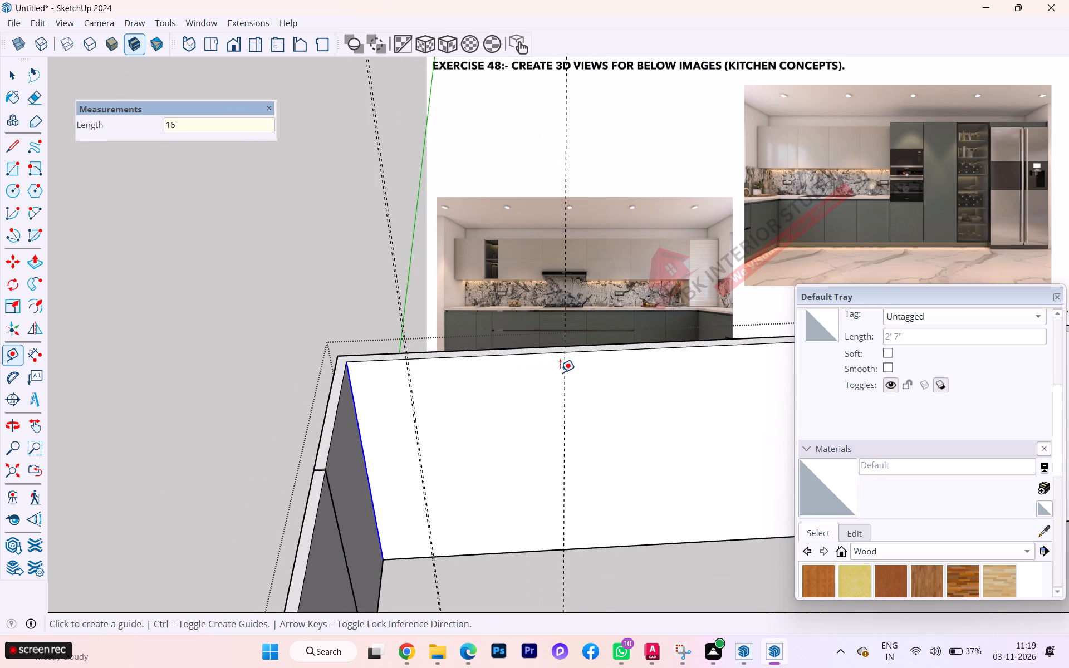
{"action": "left_click", "coordinate": [563, 382]}
{"action": "type", "text": "4MM"}
{"action": "key", "text": "Return"}
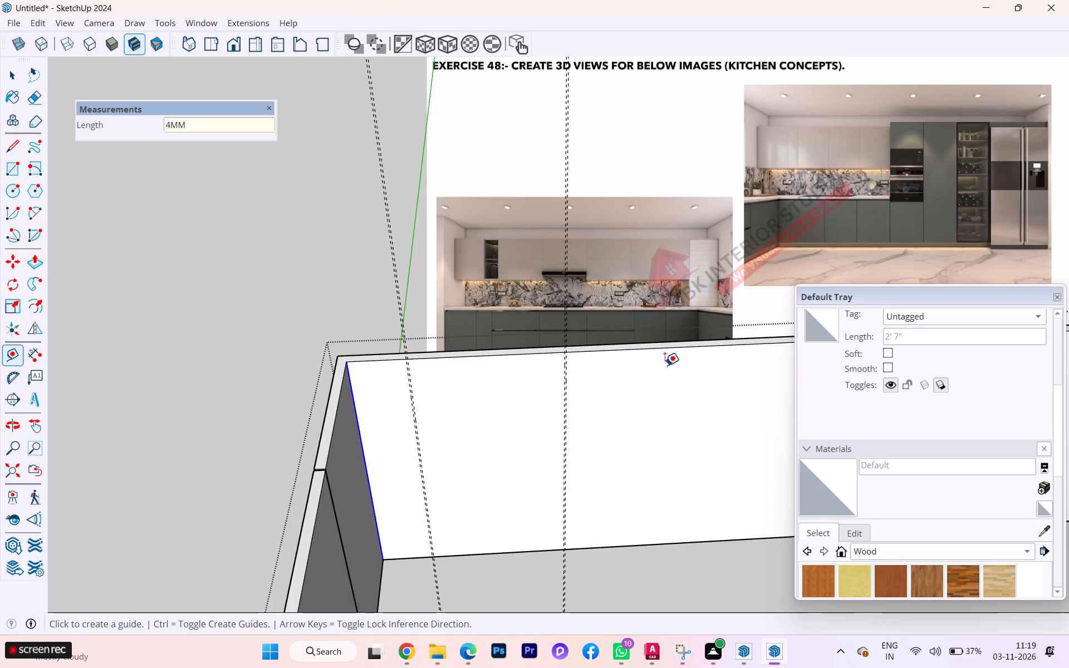
Place a third guide pair on the second run's front, 16" beyond the second pair and 4 mm apart.
{"action": "scroll", "coordinate": [618, 392], "scroll_direction": "up", "scroll_amount": 3}
{"action": "scroll", "coordinate": [546, 402], "scroll_direction": "up", "scroll_amount": 3}
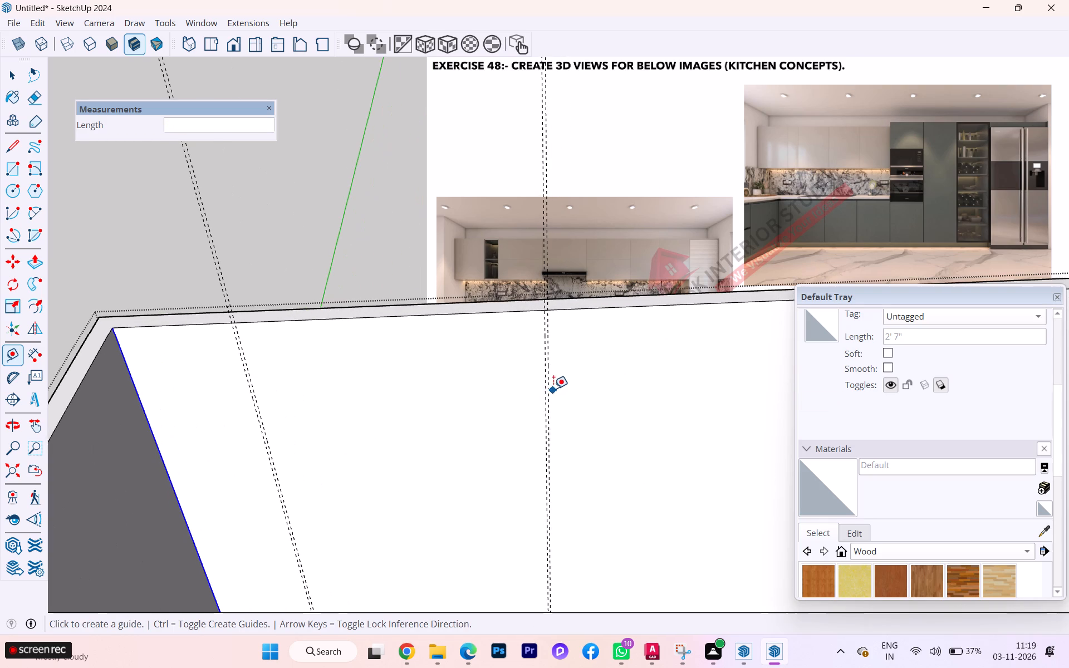
{"action": "left_click", "coordinate": [550, 380]}
{"action": "scroll", "coordinate": [660, 381], "scroll_direction": "down", "scroll_amount": 2}
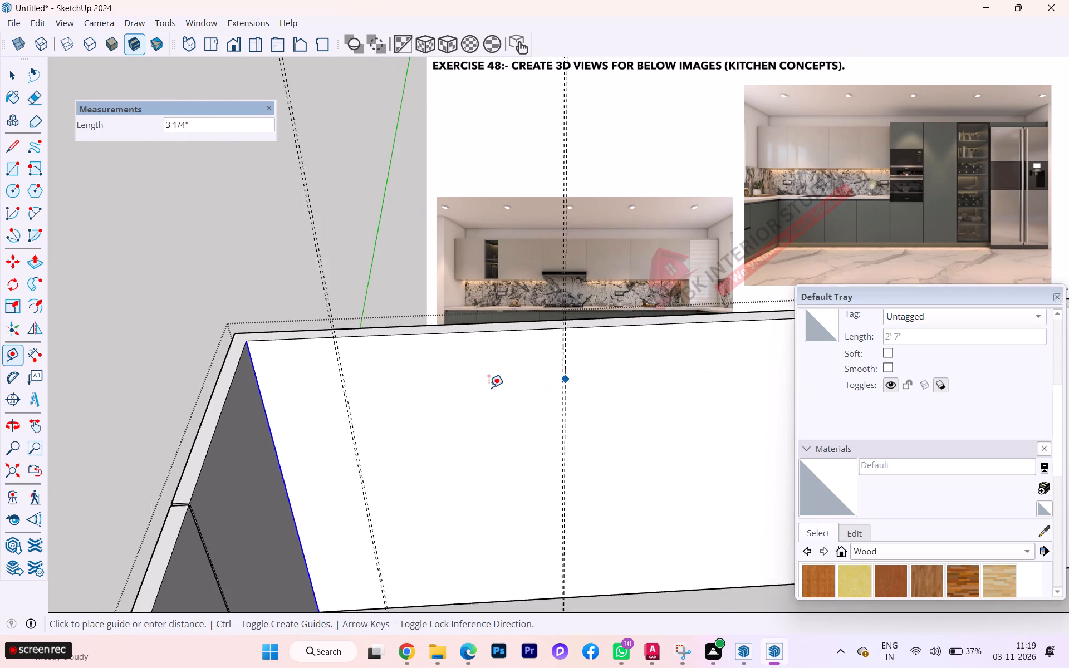
{"action": "scroll", "coordinate": [489, 387], "scroll_direction": "down", "scroll_amount": 3}
{"action": "scroll", "coordinate": [385, 390], "scroll_direction": "up", "scroll_amount": 1}
{"action": "scroll", "coordinate": [385, 390], "scroll_direction": "down", "scroll_amount": 4}
{"action": "scroll", "coordinate": [384, 390], "scroll_direction": "up", "scroll_amount": 1}
{"action": "scroll", "coordinate": [384, 390], "scroll_direction": "down", "scroll_amount": 3}
{"action": "scroll", "coordinate": [690, 389], "scroll_direction": "down", "scroll_amount": 1}
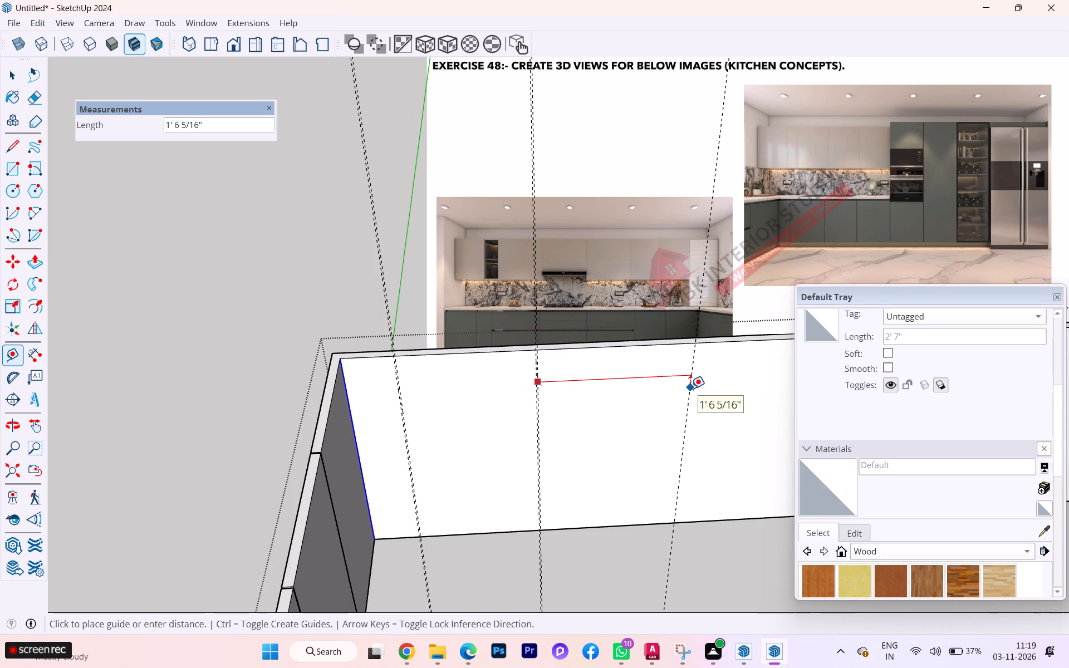
{"action": "type", "text": "16"}
{"action": "key", "text": "Return"}
{"action": "scroll", "coordinate": [690, 389], "scroll_direction": "down", "scroll_amount": 2}
{"action": "scroll", "coordinate": [690, 389], "scroll_direction": "up", "scroll_amount": 1}
{"action": "left_click", "coordinate": [669, 408]}
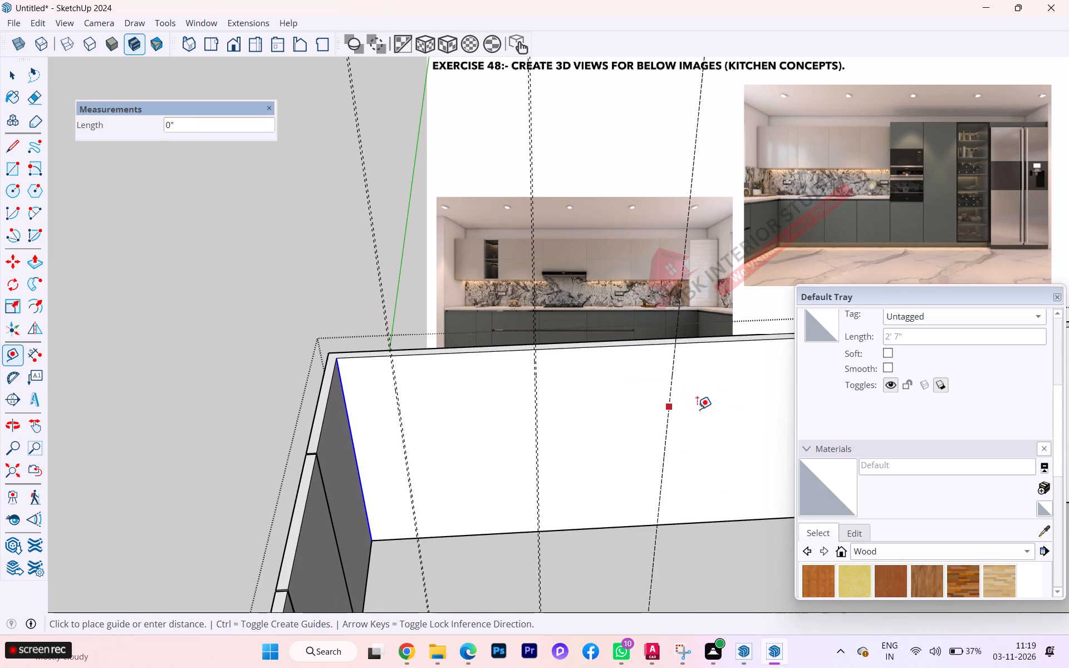
{"action": "type", "text": "4,,"}
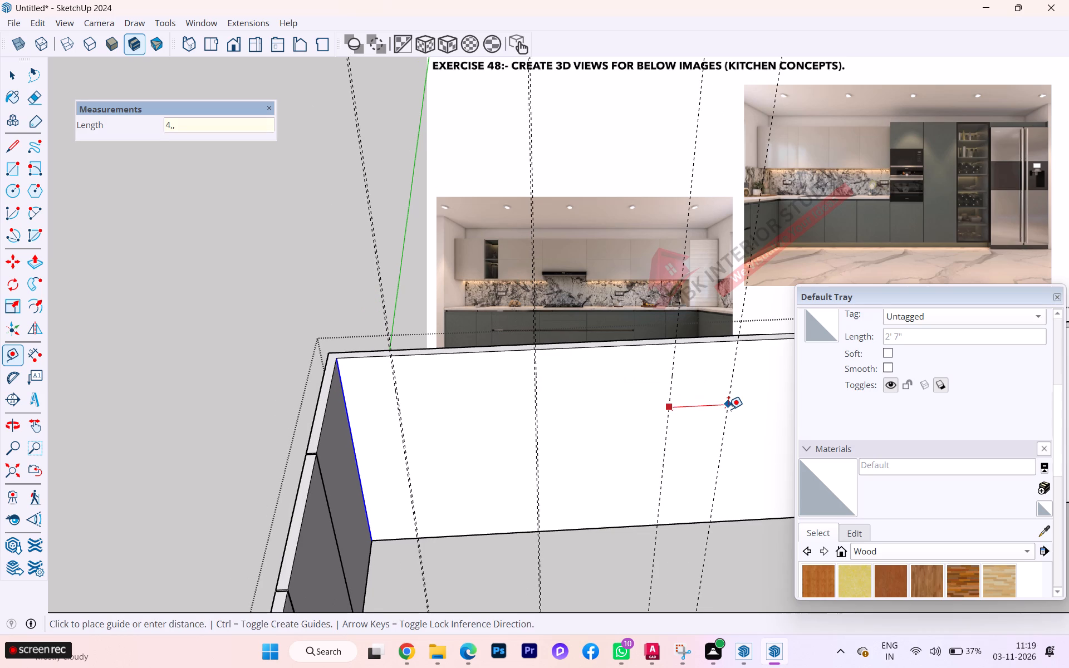
{"action": "key", "text": "BackSpace"}
{"action": "key", "text": "BackSpace"}
{"action": "type", "text": "MM"}
{"action": "key", "text": "Return"}
{"action": "key", "text": "Return"}
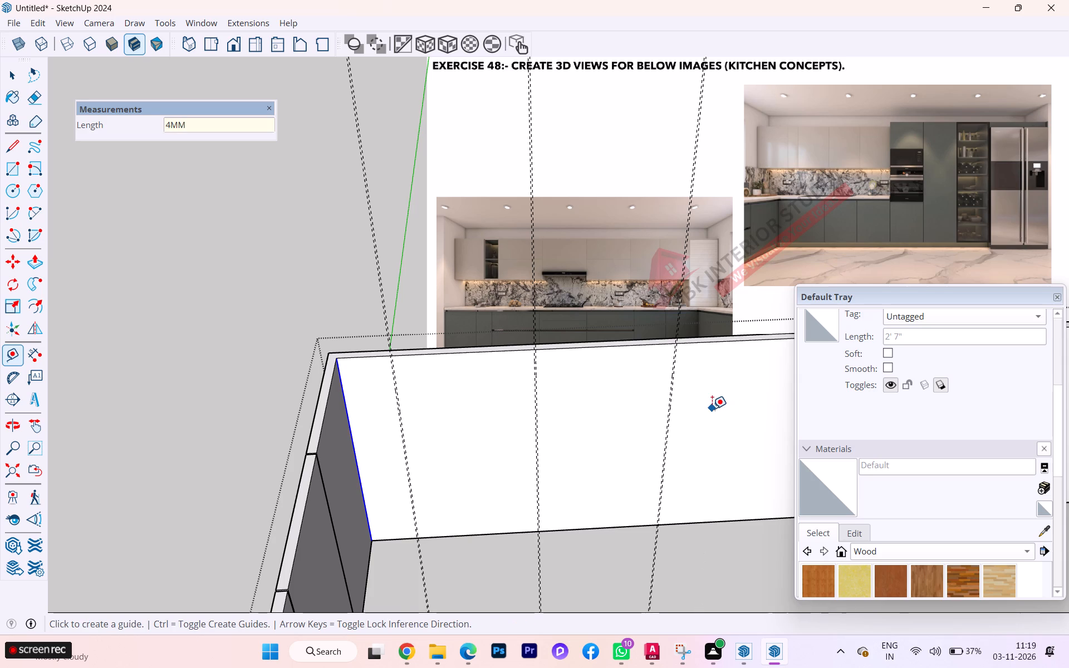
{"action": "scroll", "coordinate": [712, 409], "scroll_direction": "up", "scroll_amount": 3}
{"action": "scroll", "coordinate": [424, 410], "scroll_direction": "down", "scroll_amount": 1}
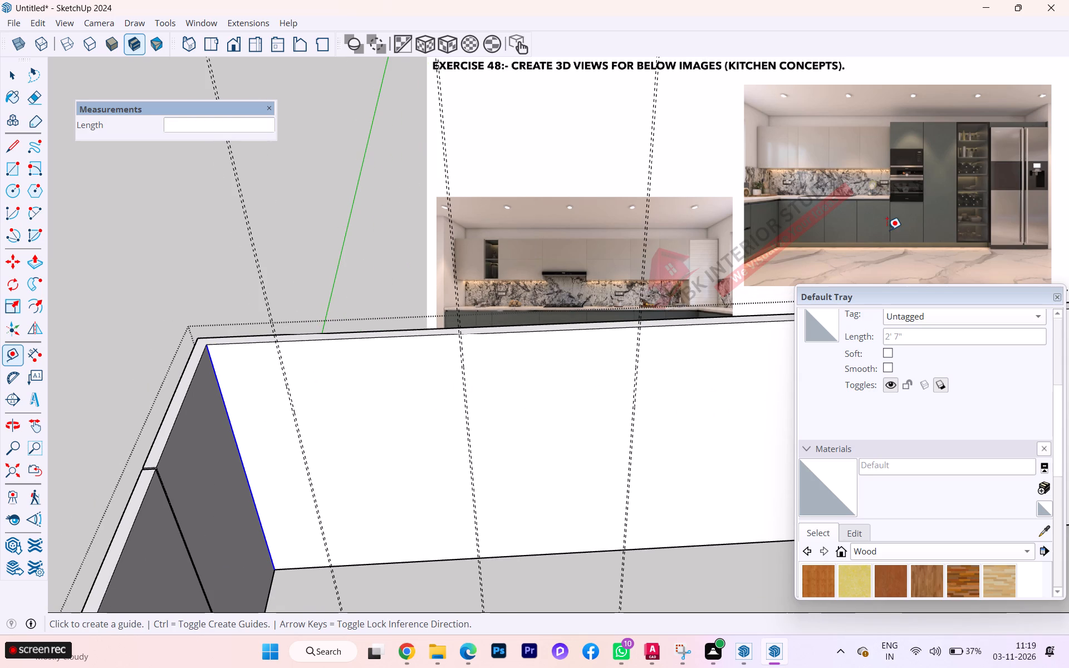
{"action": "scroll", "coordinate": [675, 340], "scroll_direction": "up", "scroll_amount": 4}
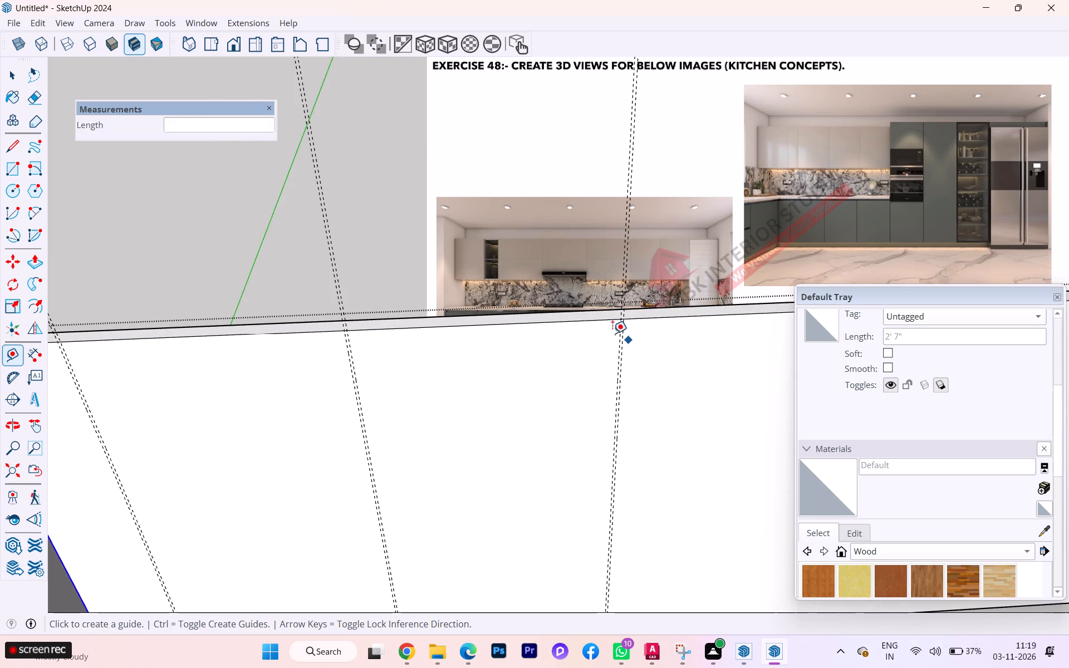
Undo the second and third guide pairs spaced 16" apart on the second run's front.
{"action": "scroll", "coordinate": [608, 322], "scroll_direction": "up", "scroll_amount": 4}
{"action": "scroll", "coordinate": [649, 313], "scroll_direction": "down", "scroll_amount": 1}
{"action": "scroll", "coordinate": [895, 229], "scroll_direction": "down", "scroll_amount": 2}
{"action": "scroll", "coordinate": [967, 406], "scroll_direction": "down", "scroll_amount": 3}
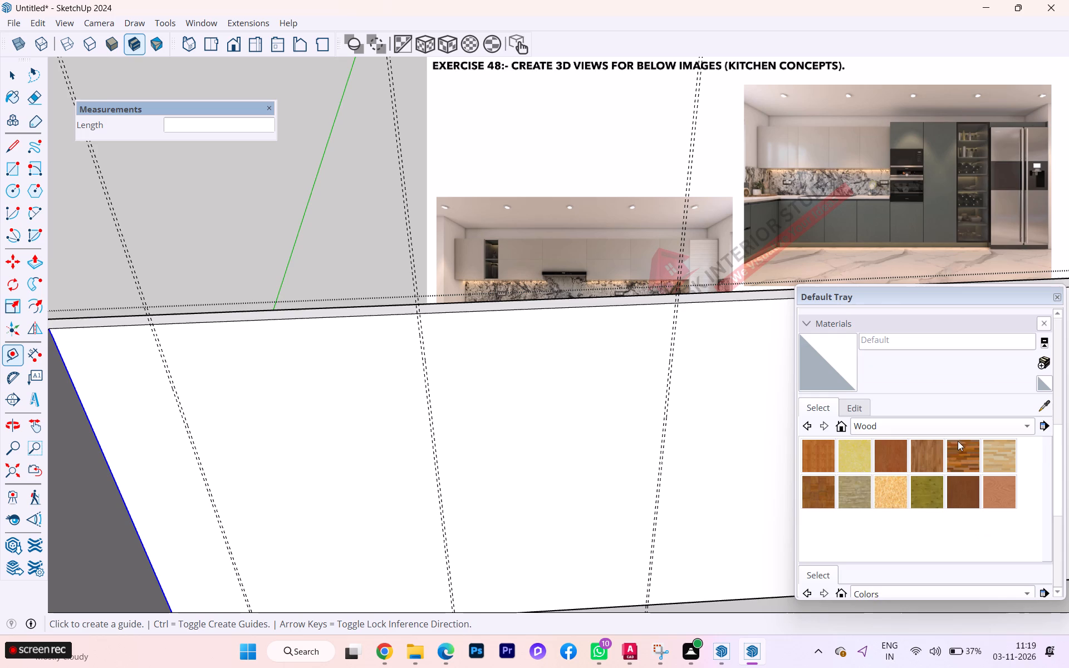
{"action": "scroll", "coordinate": [950, 458], "scroll_direction": "down", "scroll_amount": 5}
{"action": "scroll", "coordinate": [945, 472], "scroll_direction": "up", "scroll_amount": 1}
{"action": "scroll", "coordinate": [941, 480], "scroll_direction": "down", "scroll_amount": 1}
{"action": "scroll", "coordinate": [863, 451], "scroll_direction": "down", "scroll_amount": 3}
{"action": "scroll", "coordinate": [618, 379], "scroll_direction": "up", "scroll_amount": 2}
{"action": "scroll", "coordinate": [590, 372], "scroll_direction": "down", "scroll_amount": 1}
{"action": "scroll", "coordinate": [455, 364], "scroll_direction": "down", "scroll_amount": 2}
{"action": "scroll", "coordinate": [455, 365], "scroll_direction": "up", "scroll_amount": 2}
{"action": "scroll", "coordinate": [454, 366], "scroll_direction": "down", "scroll_amount": 2}
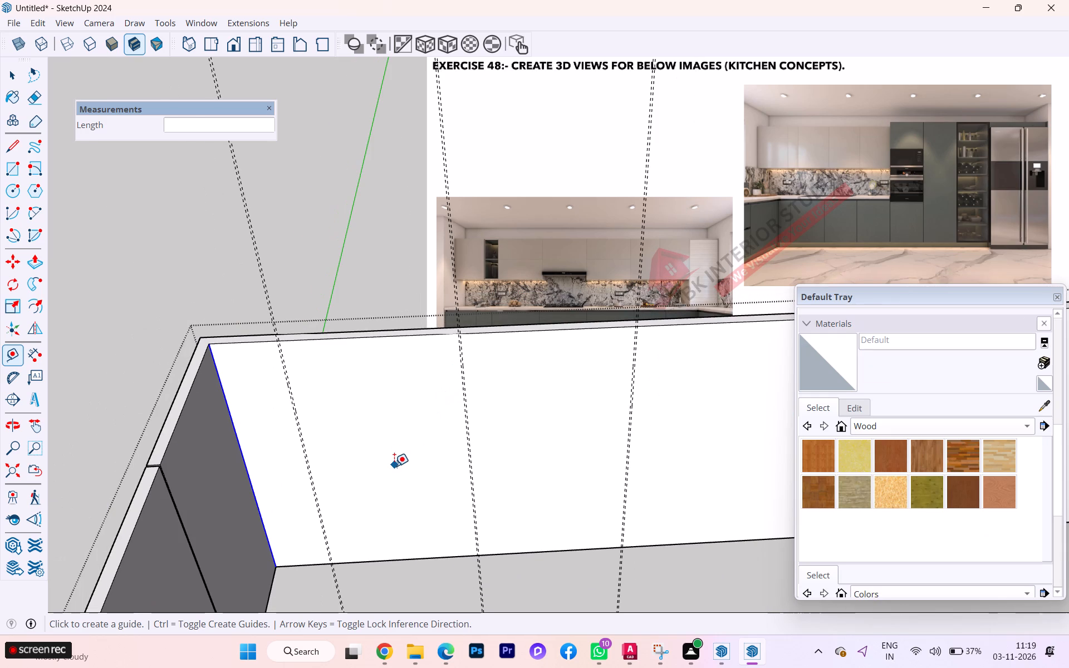
{"action": "key", "text": "ctrl+z"}
{"action": "key", "text": "ctrl+z"}
{"action": "key", "text": "ctrl+z"}
{"action": "key", "text": "ctrl+z"}
Place a guide 18" beyond the first 4 mm pair on the second run's front, with another 4 mm past it.
{"action": "scroll", "coordinate": [312, 374], "scroll_direction": "up", "scroll_amount": 5}
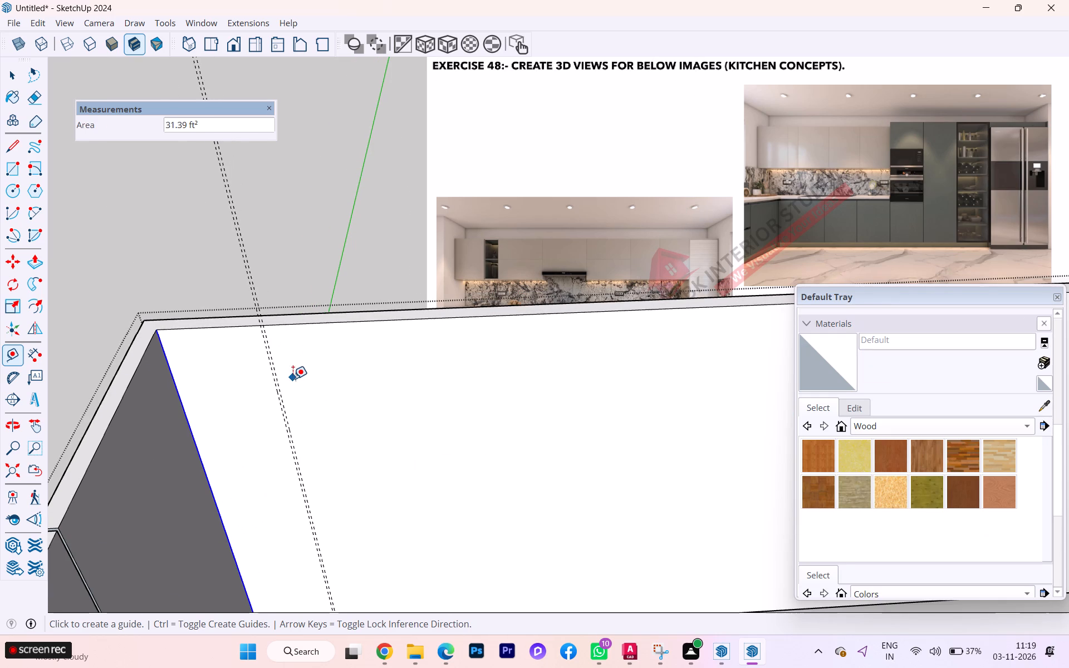
{"action": "left_click", "coordinate": [282, 402]}
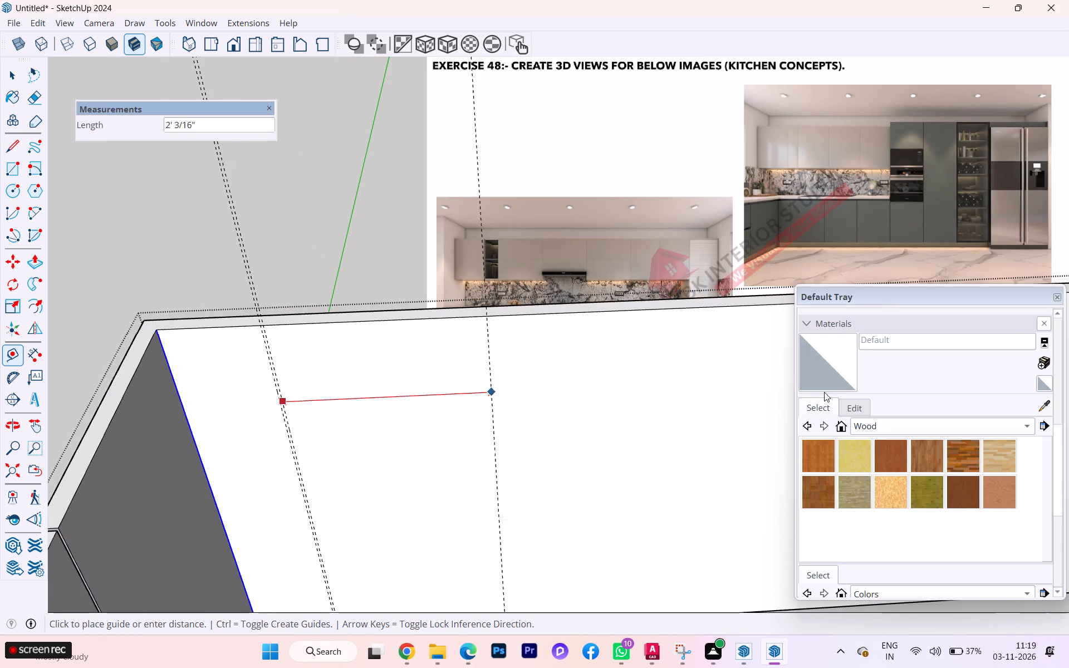
{"action": "scroll", "coordinate": [722, 384], "scroll_direction": "down", "scroll_amount": 2}
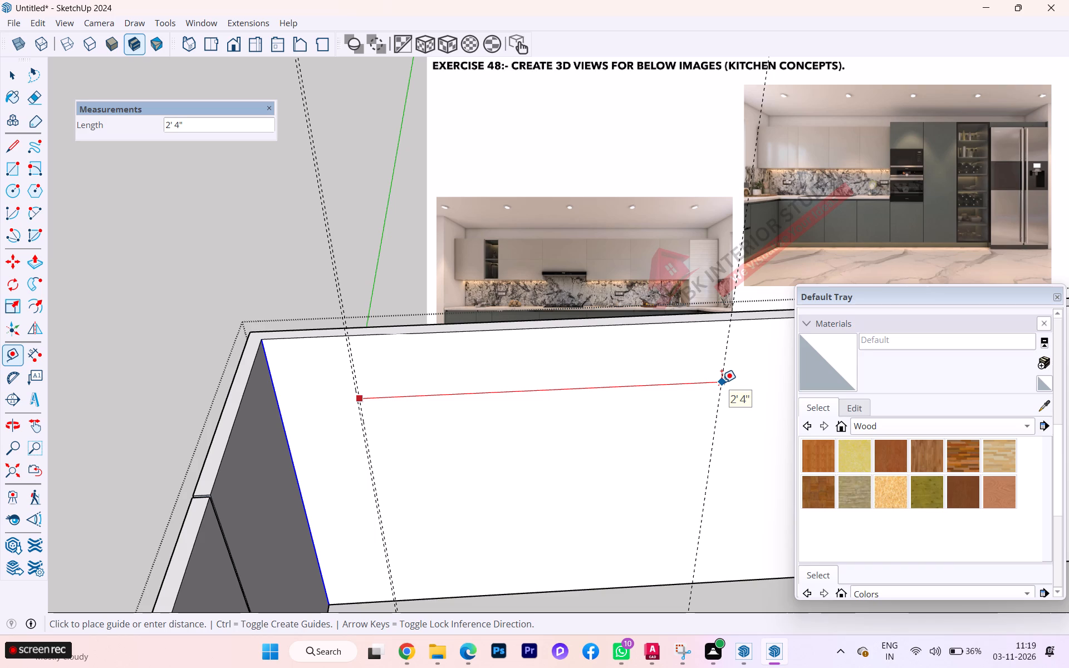
{"action": "type", "text": "18"}
{"action": "key", "text": "Return"}
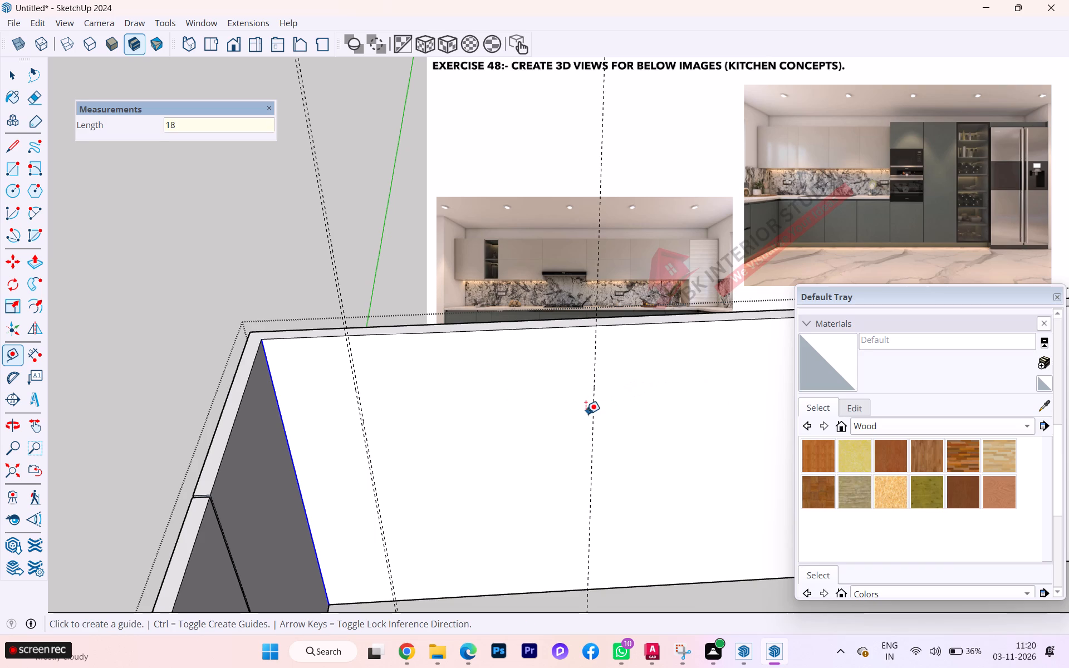
{"action": "left_click", "coordinate": [593, 410]}
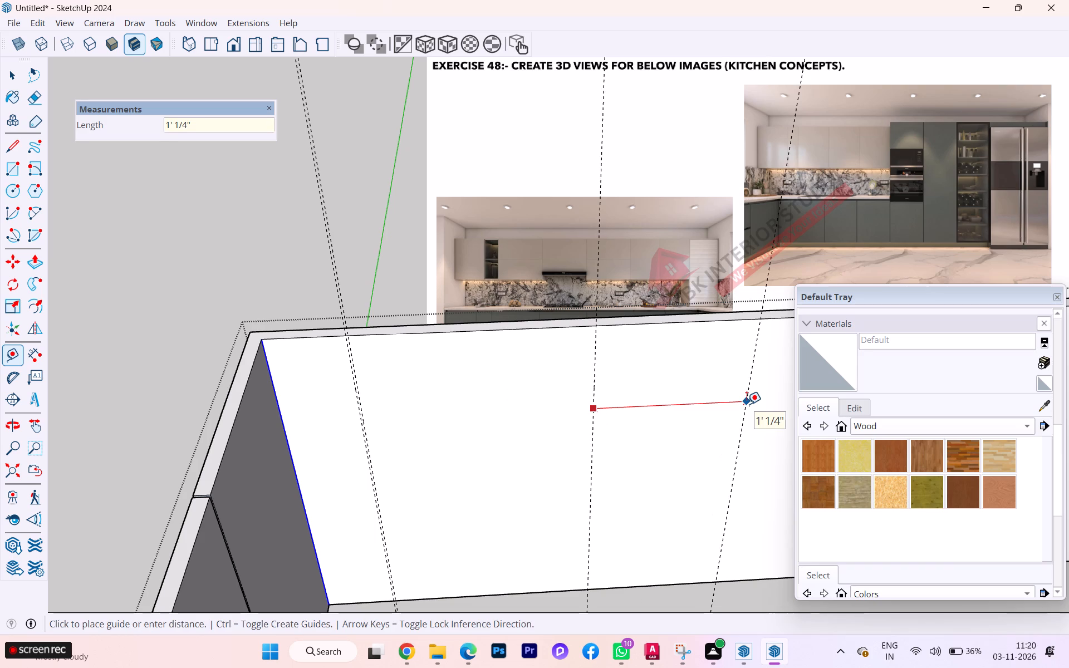
{"action": "type", "text": "4MM"}
{"action": "key", "text": "Return"}
Place a third guide pair on the second run's front, 18" beyond the second pair and 4 mm apart.
{"action": "scroll", "coordinate": [666, 404], "scroll_direction": "up", "scroll_amount": 2}
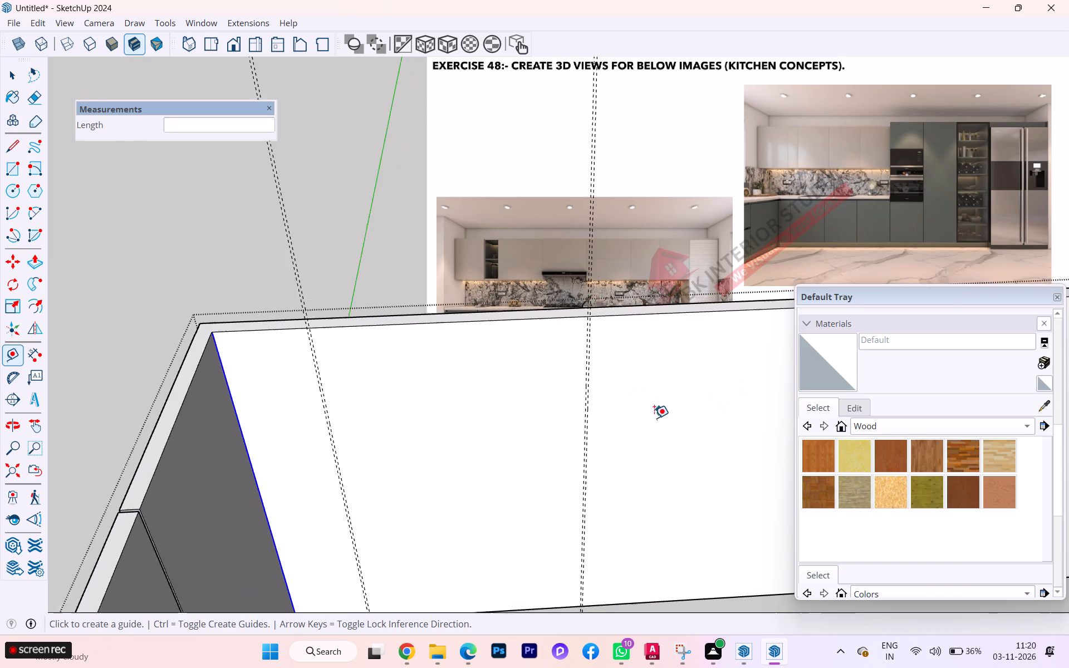
{"action": "scroll", "coordinate": [654, 418], "scroll_direction": "up", "scroll_amount": 3}
{"action": "left_click", "coordinate": [554, 417]}
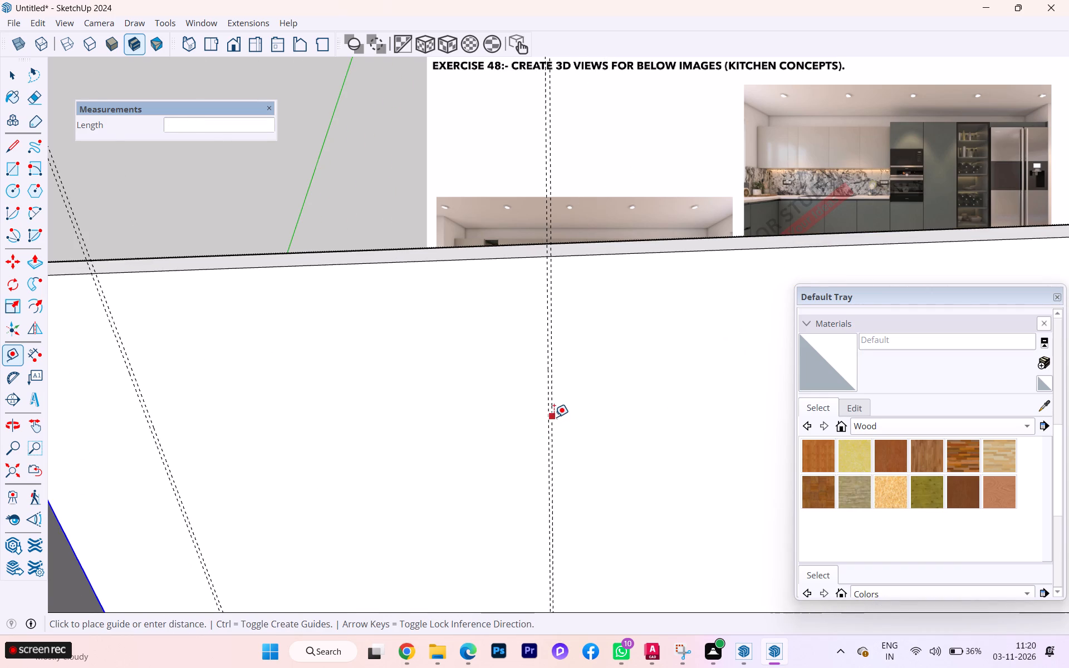
{"action": "scroll", "coordinate": [784, 424], "scroll_direction": "down", "scroll_amount": 6}
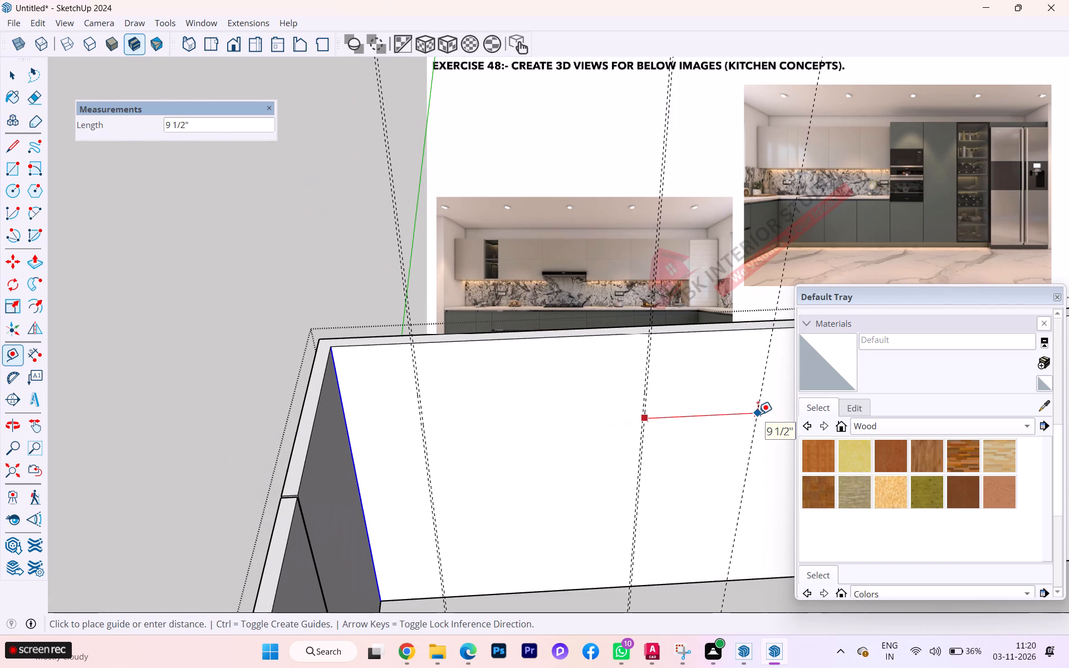
{"action": "type", "text": "18"}
{"action": "key", "text": "Return"}
{"action": "scroll", "coordinate": [193, 396], "scroll_direction": "down", "scroll_amount": 7}
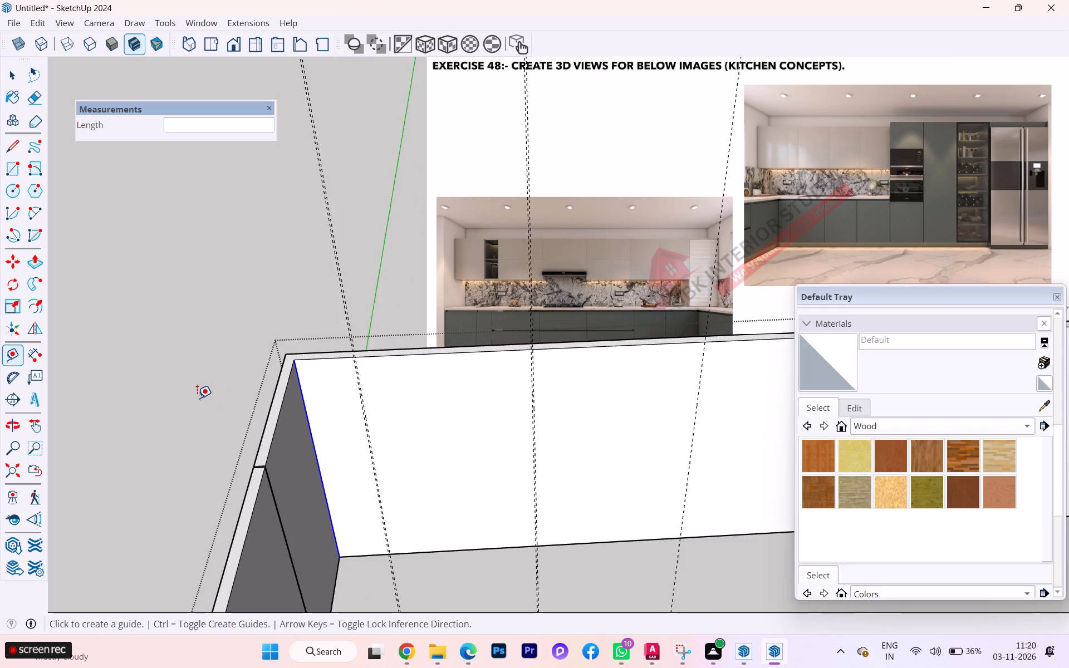
{"action": "scroll", "coordinate": [197, 398], "scroll_direction": "down", "scroll_amount": 3}
{"action": "scroll", "coordinate": [608, 399], "scroll_direction": "up", "scroll_amount": 3}
{"action": "scroll", "coordinate": [608, 399], "scroll_direction": "down", "scroll_amount": 1}
{"action": "scroll", "coordinate": [608, 399], "scroll_direction": "up", "scroll_amount": 3}
{"action": "left_click", "coordinate": [561, 400]}
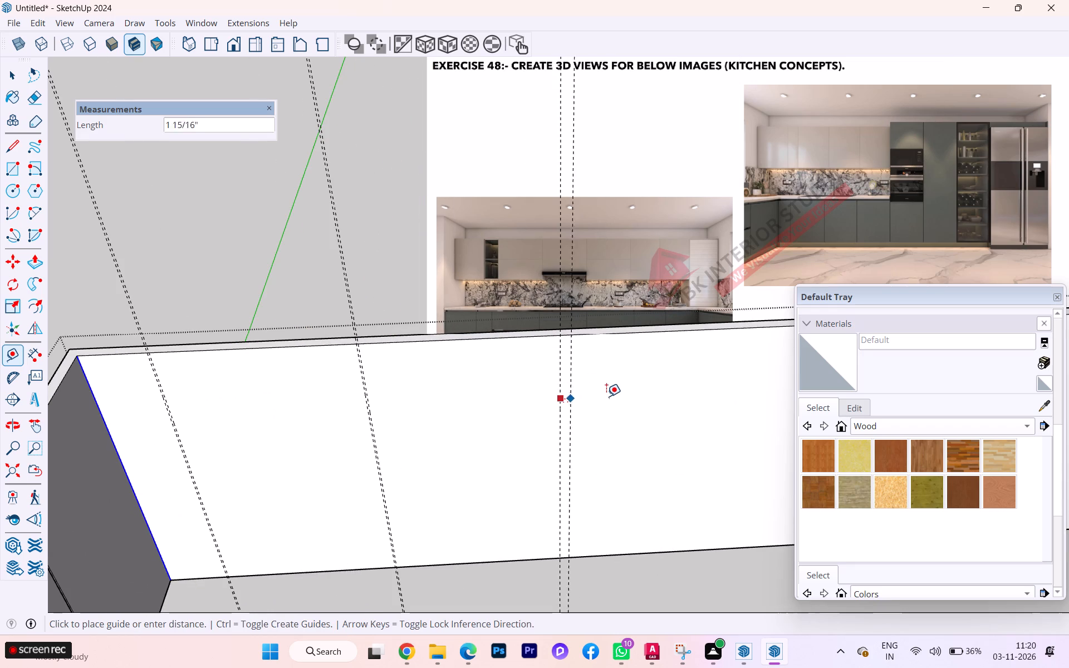
{"action": "type", "text": "4MM"}
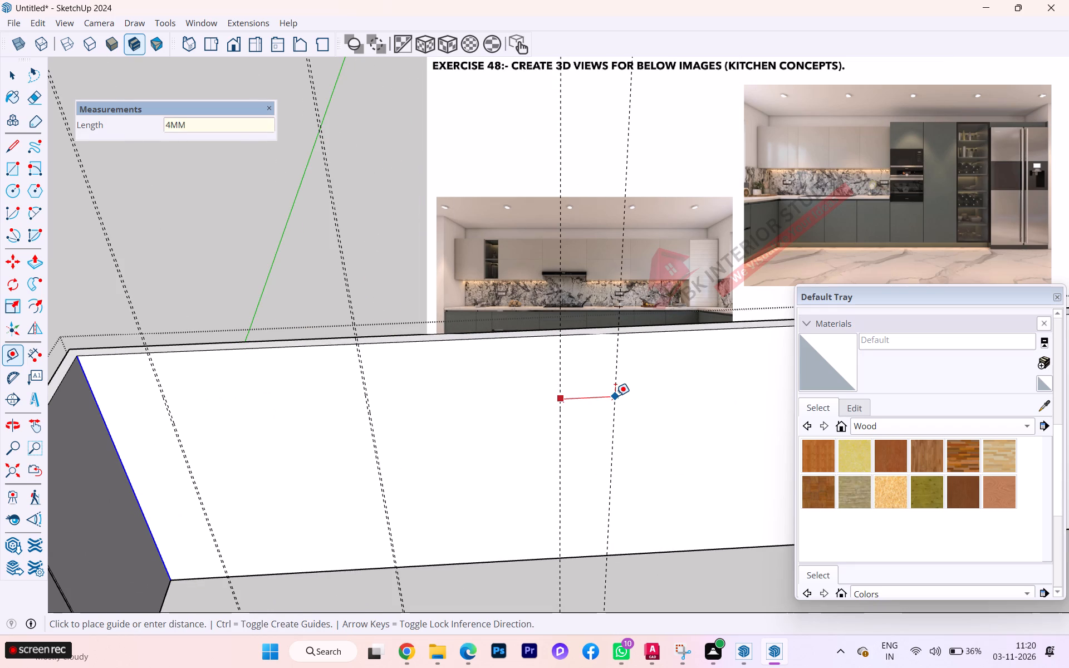
{"action": "key", "text": "Return"}
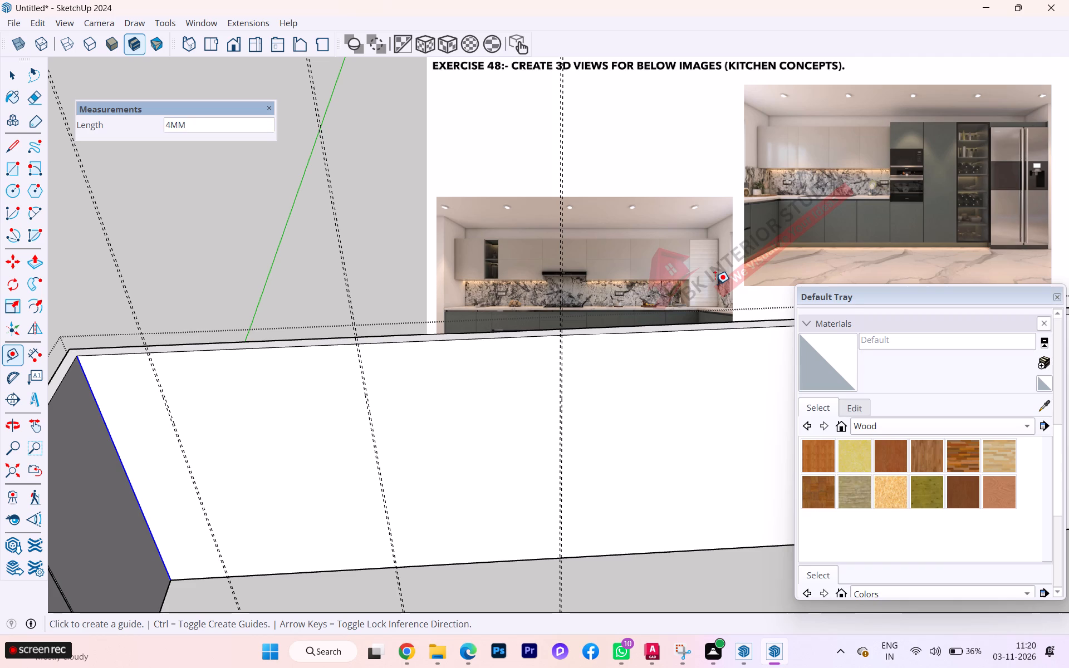
Place a fourth guide pair on the second run's front, 18" beyond the third pair and 4 mm apart.
{"action": "scroll", "coordinate": [707, 270], "scroll_direction": "up", "scroll_amount": 4}
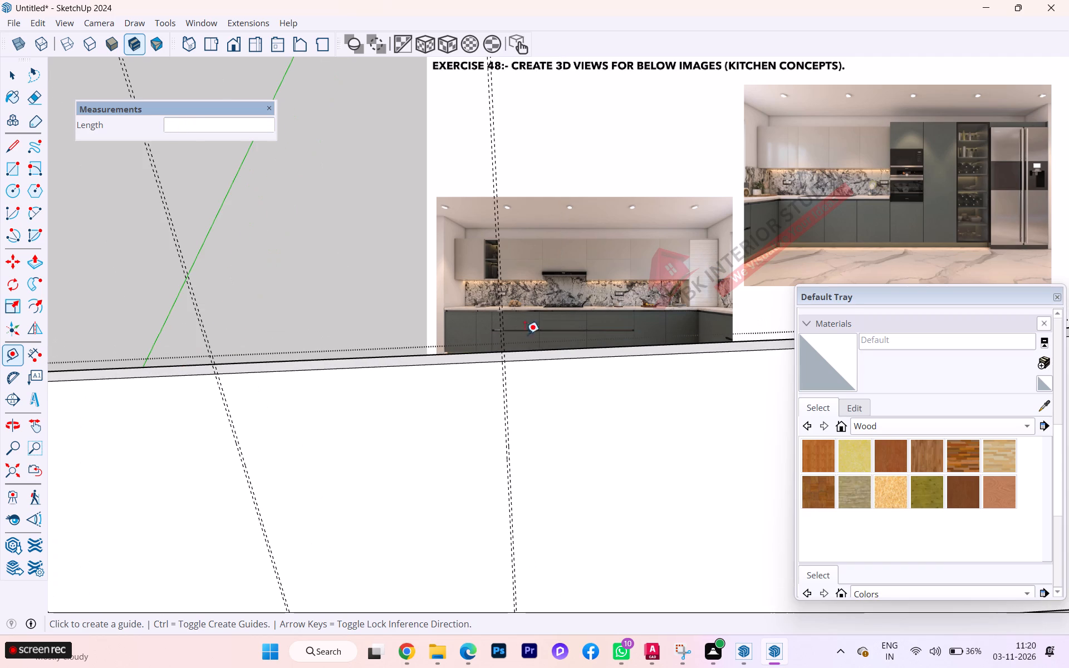
{"action": "left_click", "coordinate": [508, 392]}
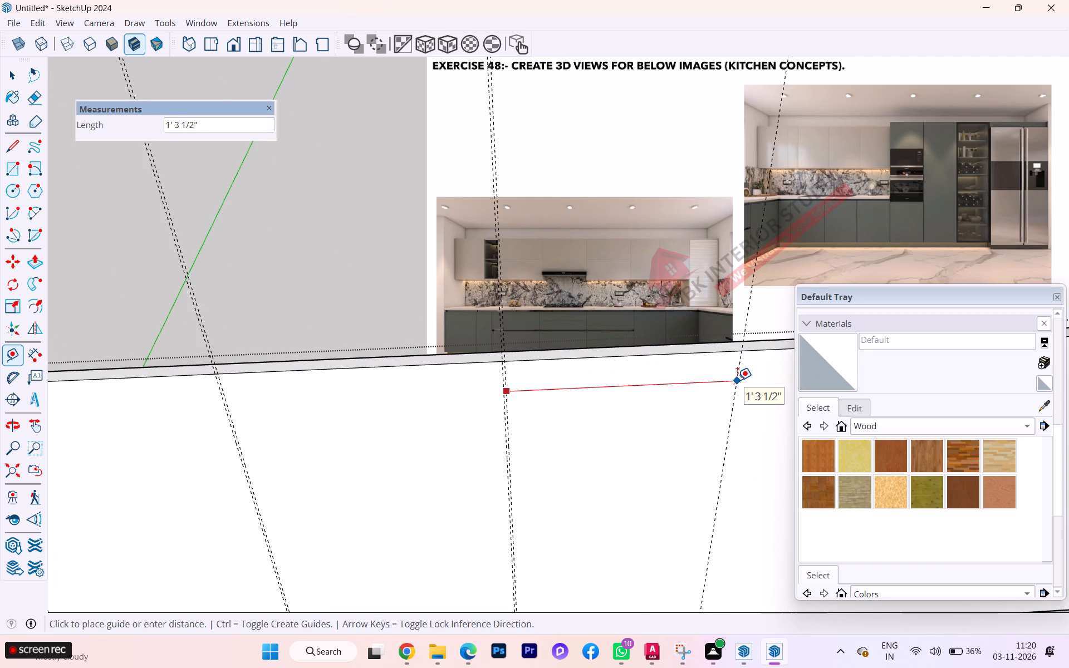
{"action": "scroll", "coordinate": [737, 380], "scroll_direction": "down", "scroll_amount": 4}
{"action": "scroll", "coordinate": [737, 380], "scroll_direction": "up", "scroll_amount": 1}
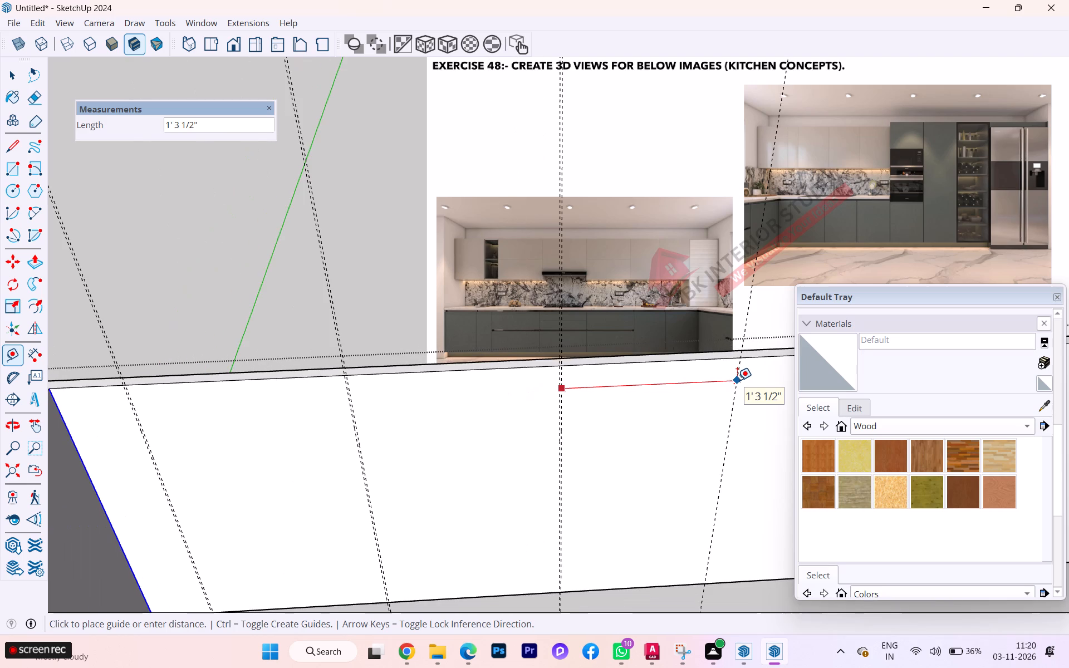
{"action": "scroll", "coordinate": [736, 380], "scroll_direction": "down", "scroll_amount": 1}
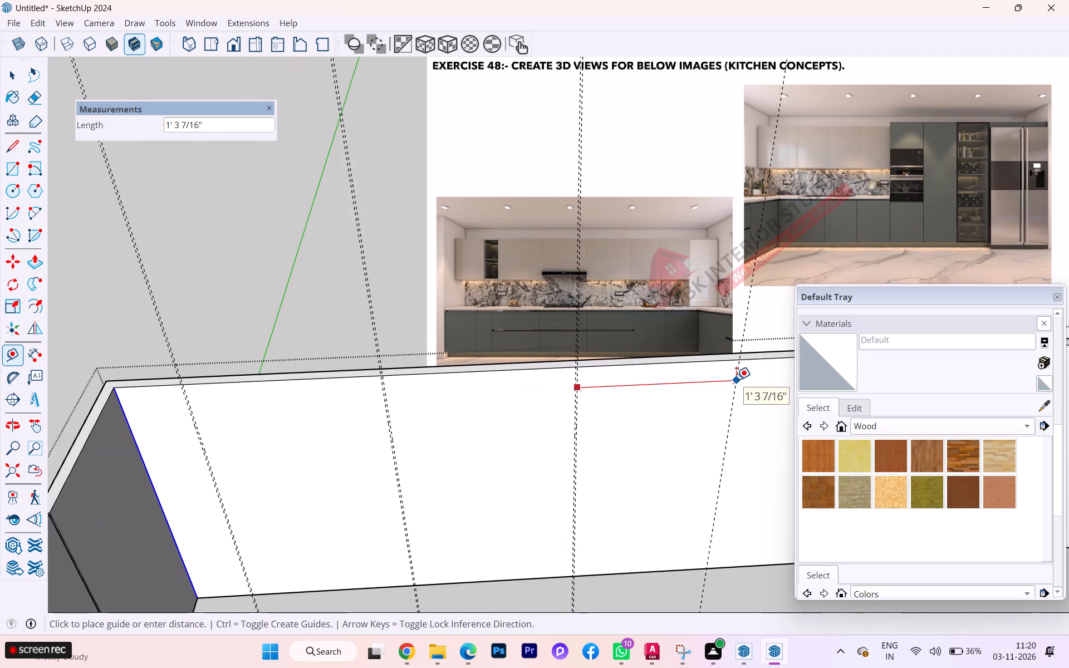
{"action": "type", "text": "18"}
{"action": "key", "text": "Return"}
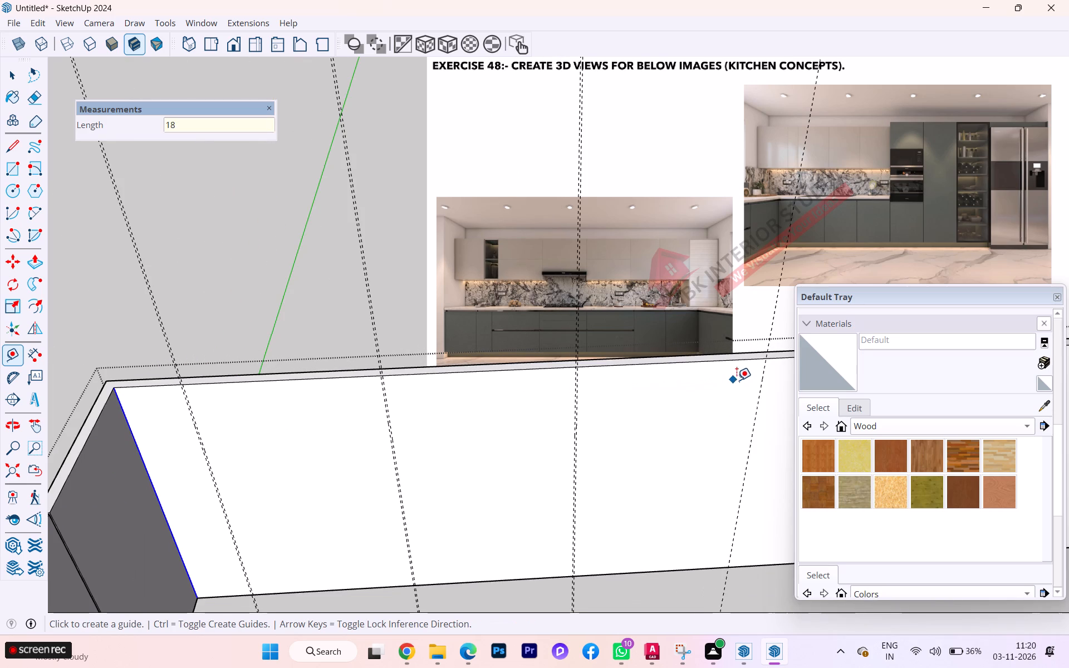
{"action": "left_click", "coordinate": [763, 384]}
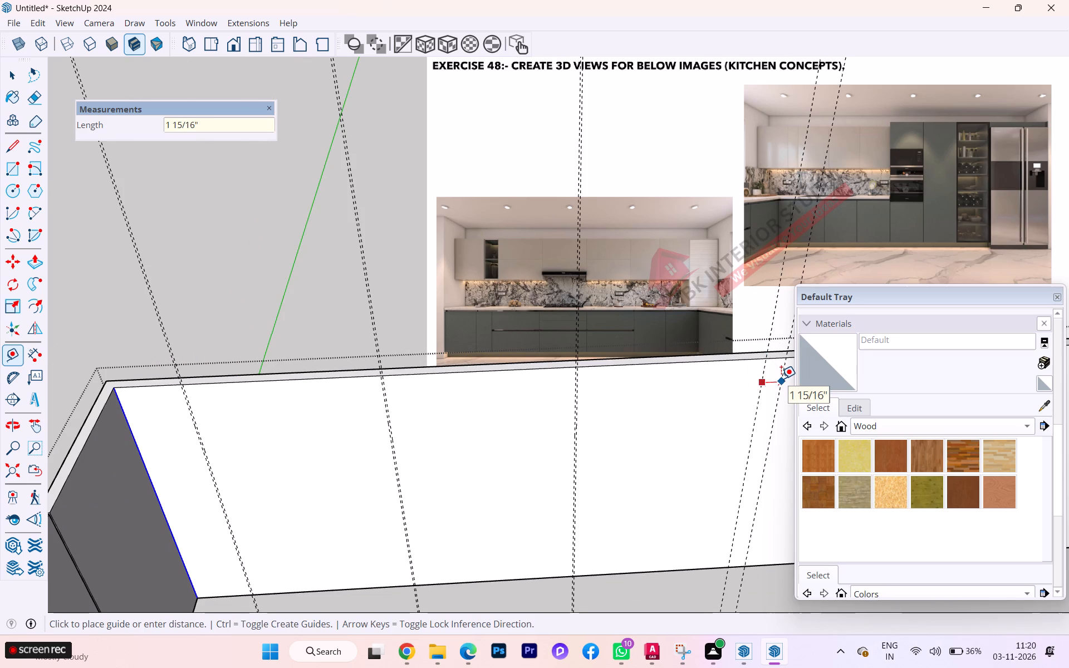
{"action": "type", "text": "4,"}
{"action": "key", "text": "BackSpace"}
{"action": "key", "text": "BackSpace"}
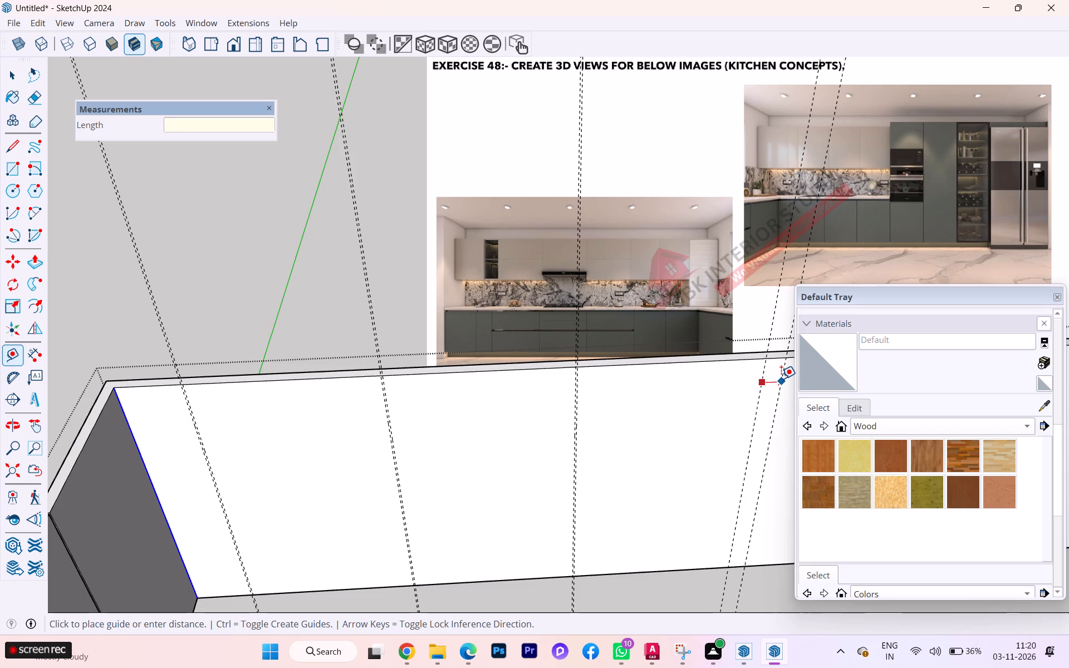
{"action": "type", "text": "4MM"}
{"action": "key", "text": "Return"}
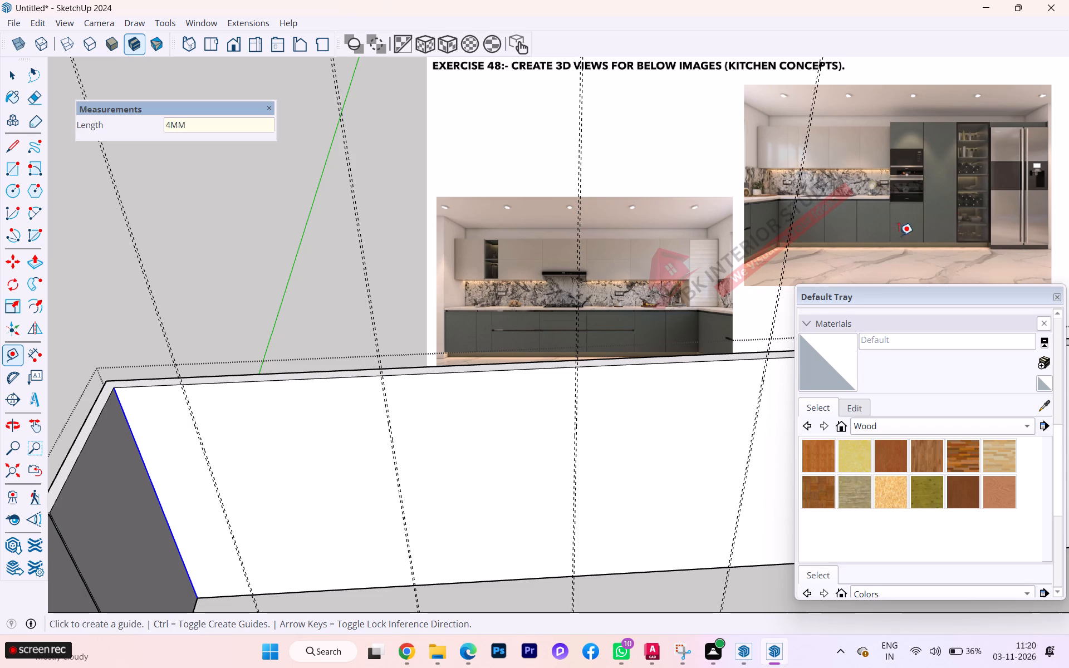
Place a guide 18" beyond the fourth guide pair on the second run's front.
{"action": "scroll", "coordinate": [487, 289], "scroll_direction": "down", "scroll_amount": 1}
{"action": "scroll", "coordinate": [470, 294], "scroll_direction": "up", "scroll_amount": 1}
{"action": "scroll", "coordinate": [451, 301], "scroll_direction": "down", "scroll_amount": 4}
{"action": "scroll", "coordinate": [748, 374], "scroll_direction": "up", "scroll_amount": 4}
{"action": "scroll", "coordinate": [681, 357], "scroll_direction": "up", "scroll_amount": 3}
{"action": "scroll", "coordinate": [679, 356], "scroll_direction": "down", "scroll_amount": 1}
{"action": "scroll", "coordinate": [679, 356], "scroll_direction": "up", "scroll_amount": 4}
{"action": "scroll", "coordinate": [646, 346], "scroll_direction": "down", "scroll_amount": 1}
{"action": "scroll", "coordinate": [646, 346], "scroll_direction": "up", "scroll_amount": 6}
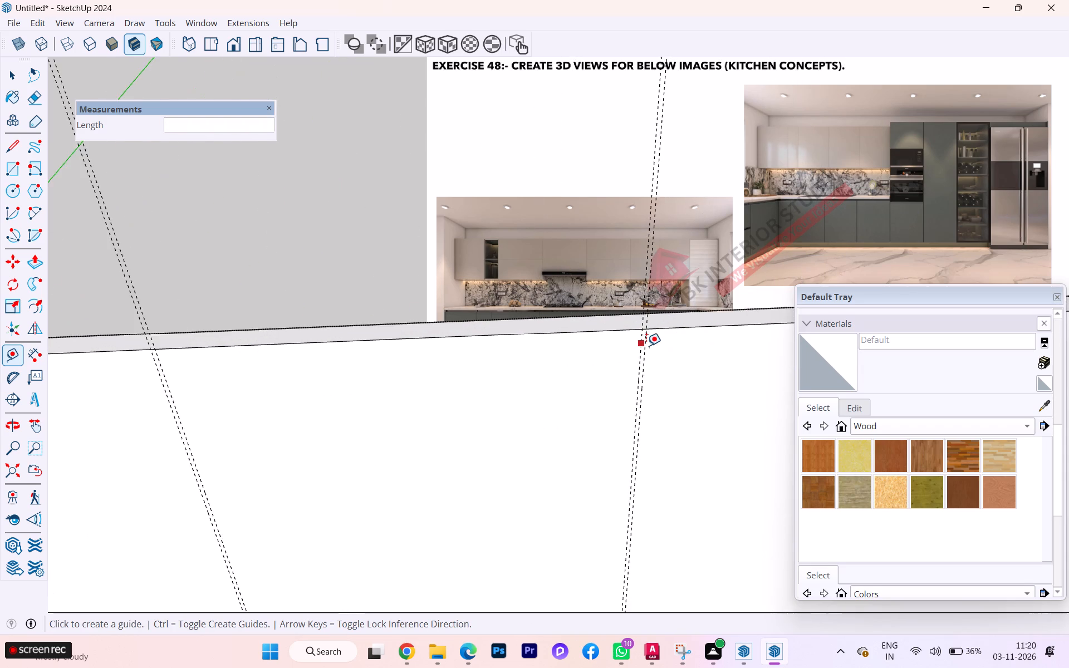
{"action": "left_click", "coordinate": [647, 354]}
{"action": "scroll", "coordinate": [787, 364], "scroll_direction": "down", "scroll_amount": 4}
{"action": "scroll", "coordinate": [784, 364], "scroll_direction": "up", "scroll_amount": 1}
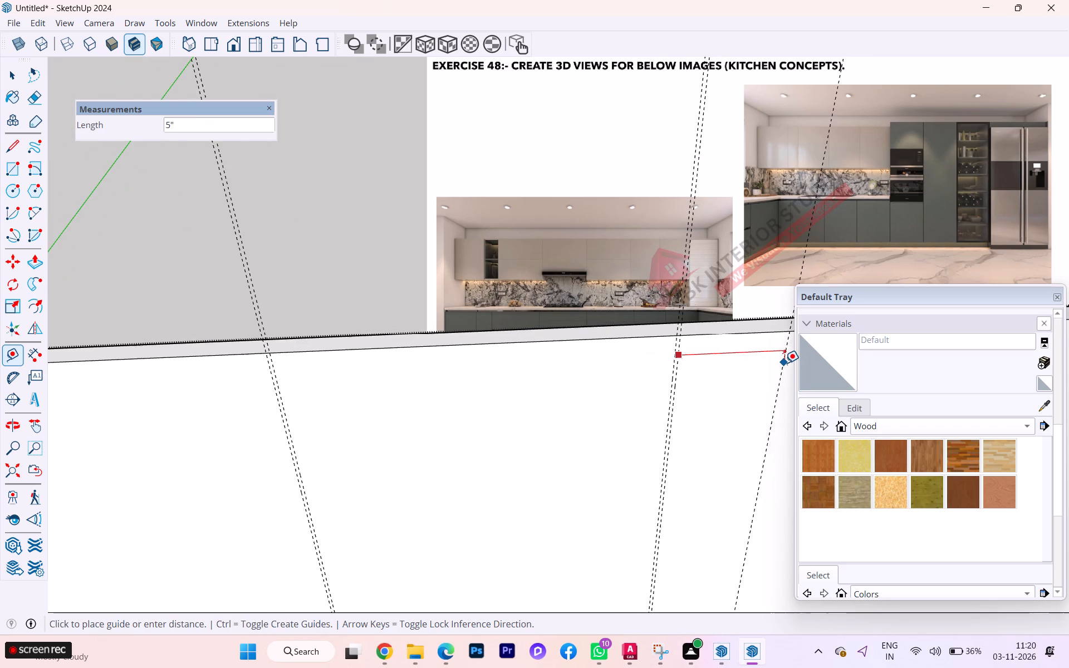
{"action": "type", "text": "18"}
{"action": "key", "text": "Return"}
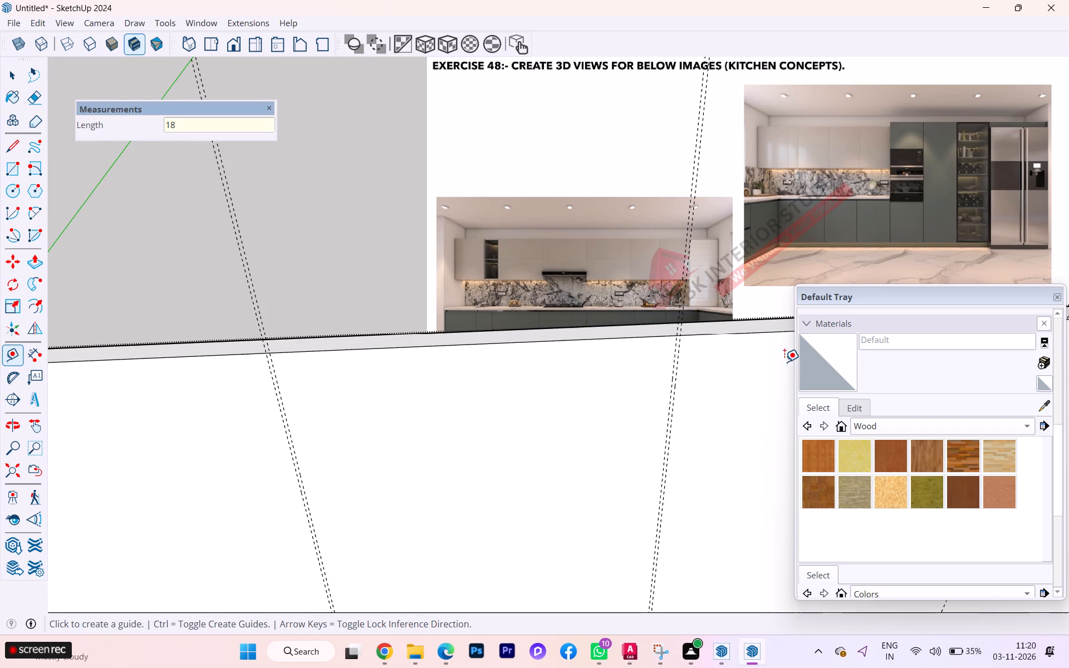
Add a guide 4 mm beyond the last single guide to complete the fifth pair on the second run's front.
{"action": "scroll", "coordinate": [22, 417], "scroll_direction": "down", "scroll_amount": 5}
{"action": "scroll", "coordinate": [0, 417], "scroll_direction": "up", "scroll_amount": 3}
{"action": "scroll", "coordinate": [6, 417], "scroll_direction": "down", "scroll_amount": 1}
{"action": "scroll", "coordinate": [242, 363], "scroll_direction": "down", "scroll_amount": 1}
{"action": "scroll", "coordinate": [242, 363], "scroll_direction": "up", "scroll_amount": 1}
{"action": "scroll", "coordinate": [242, 363], "scroll_direction": "down", "scroll_amount": 6}
{"action": "scroll", "coordinate": [243, 364], "scroll_direction": "up", "scroll_amount": 1}
{"action": "scroll", "coordinate": [243, 364], "scroll_direction": "down", "scroll_amount": 6}
{"action": "scroll", "coordinate": [202, 296], "scroll_direction": "up", "scroll_amount": 1}
{"action": "scroll", "coordinate": [182, 302], "scroll_direction": "down", "scroll_amount": 1}
{"action": "scroll", "coordinate": [182, 302], "scroll_direction": "up", "scroll_amount": 5}
{"action": "scroll", "coordinate": [178, 301], "scroll_direction": "down", "scroll_amount": 1}
{"action": "scroll", "coordinate": [174, 299], "scroll_direction": "up", "scroll_amount": 2}
{"action": "scroll", "coordinate": [176, 299], "scroll_direction": "down", "scroll_amount": 1}
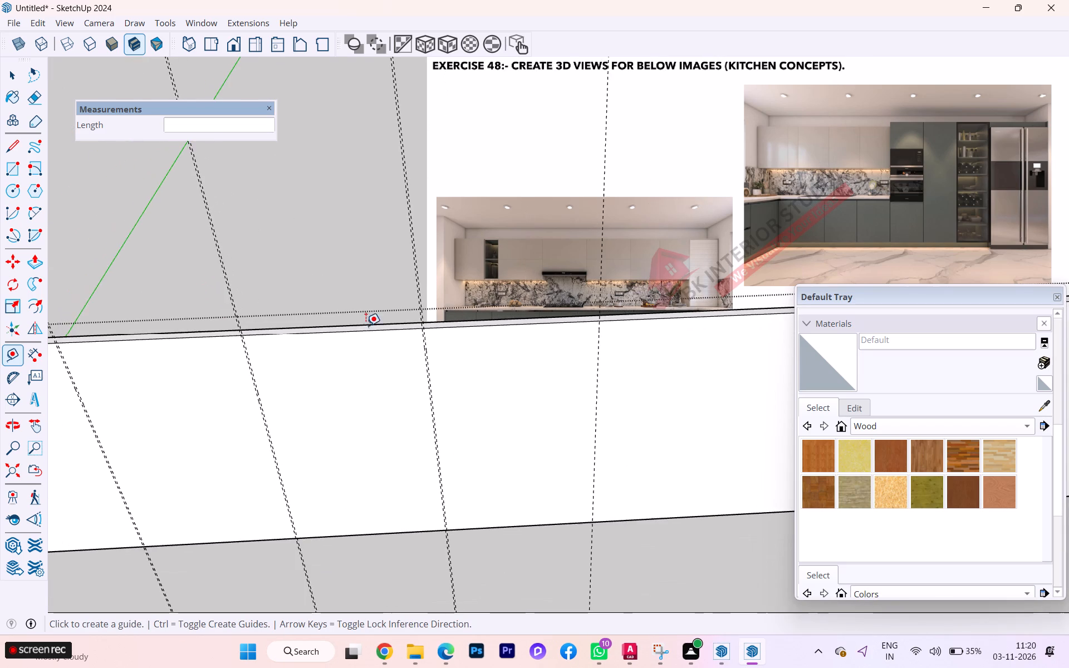
{"action": "scroll", "coordinate": [585, 361], "scroll_direction": "up", "scroll_amount": 1}
{"action": "scroll", "coordinate": [585, 361], "scroll_direction": "down", "scroll_amount": 1}
{"action": "scroll", "coordinate": [585, 361], "scroll_direction": "up", "scroll_amount": 1}
{"action": "left_click", "coordinate": [603, 355]}
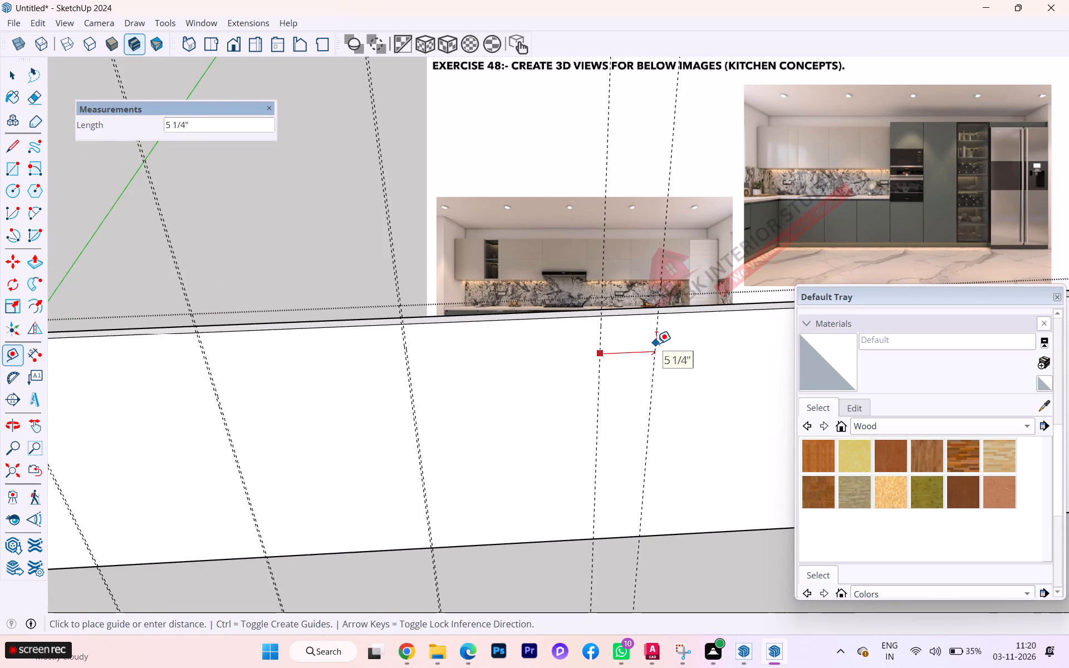
{"action": "type", "text": "4MM"}
{"action": "key", "text": "Return"}
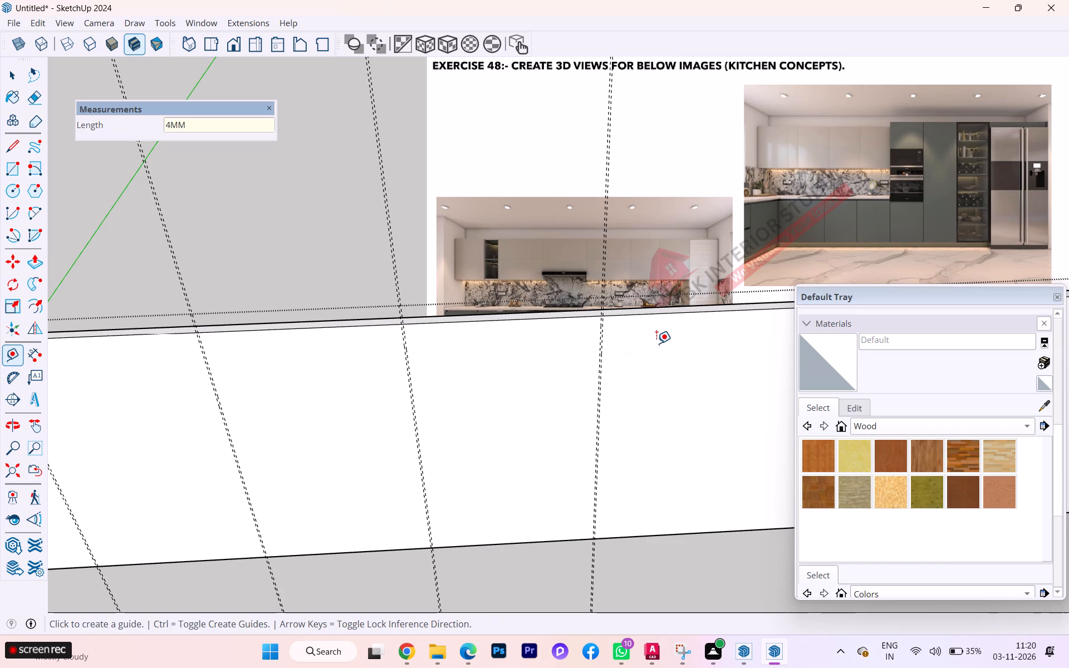
Place a guide 18" beyond the fifth guide pair on the second run's front.
{"action": "scroll", "coordinate": [611, 345], "scroll_direction": "up", "scroll_amount": 5}
{"action": "left_click", "coordinate": [600, 337]}
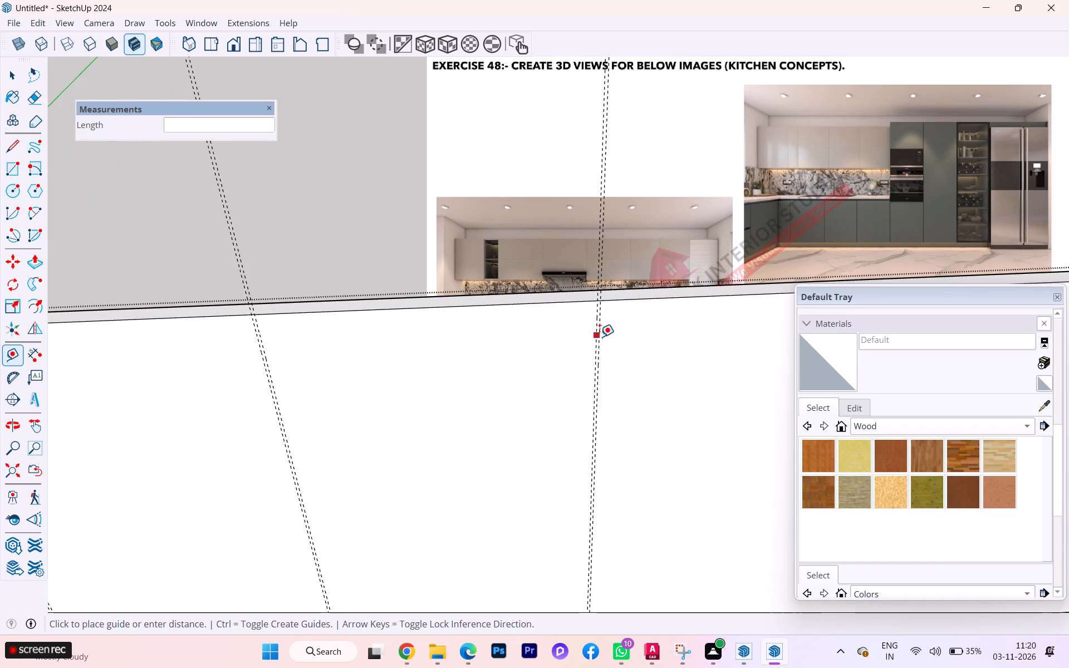
{"action": "key", "text": "Escape"}
{"action": "scroll", "coordinate": [596, 337], "scroll_direction": "up", "scroll_amount": 4}
{"action": "left_click", "coordinate": [604, 328]}
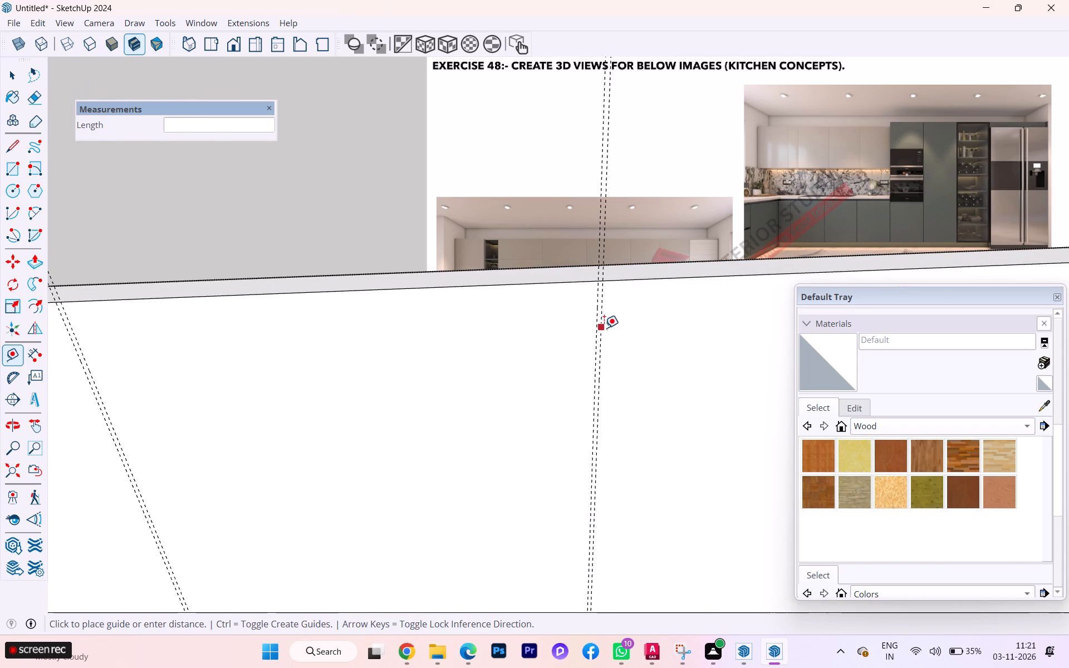
{"action": "scroll", "coordinate": [864, 318], "scroll_direction": "down", "scroll_amount": 4}
{"action": "scroll", "coordinate": [862, 318], "scroll_direction": "up", "scroll_amount": 2}
{"action": "scroll", "coordinate": [862, 318], "scroll_direction": "down", "scroll_amount": 1}
{"action": "scroll", "coordinate": [482, 352], "scroll_direction": "up", "scroll_amount": 1}
{"action": "scroll", "coordinate": [478, 353], "scroll_direction": "down", "scroll_amount": 2}
{"action": "scroll", "coordinate": [469, 355], "scroll_direction": "up", "scroll_amount": 1}
{"action": "scroll", "coordinate": [468, 355], "scroll_direction": "down", "scroll_amount": 4}
{"action": "scroll", "coordinate": [278, 358], "scroll_direction": "up", "scroll_amount": 1}
{"action": "scroll", "coordinate": [278, 358], "scroll_direction": "down", "scroll_amount": 6}
{"action": "scroll", "coordinate": [251, 360], "scroll_direction": "up", "scroll_amount": 1}
{"action": "scroll", "coordinate": [251, 361], "scroll_direction": "down", "scroll_amount": 3}
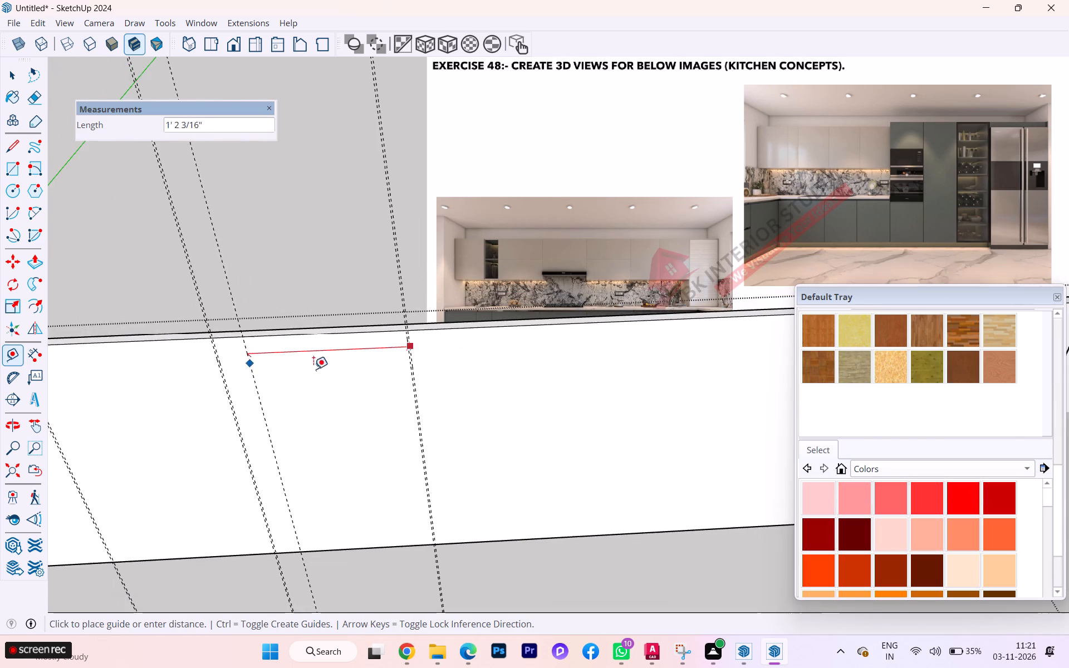
{"action": "scroll", "coordinate": [313, 369], "scroll_direction": "down", "scroll_amount": 3}
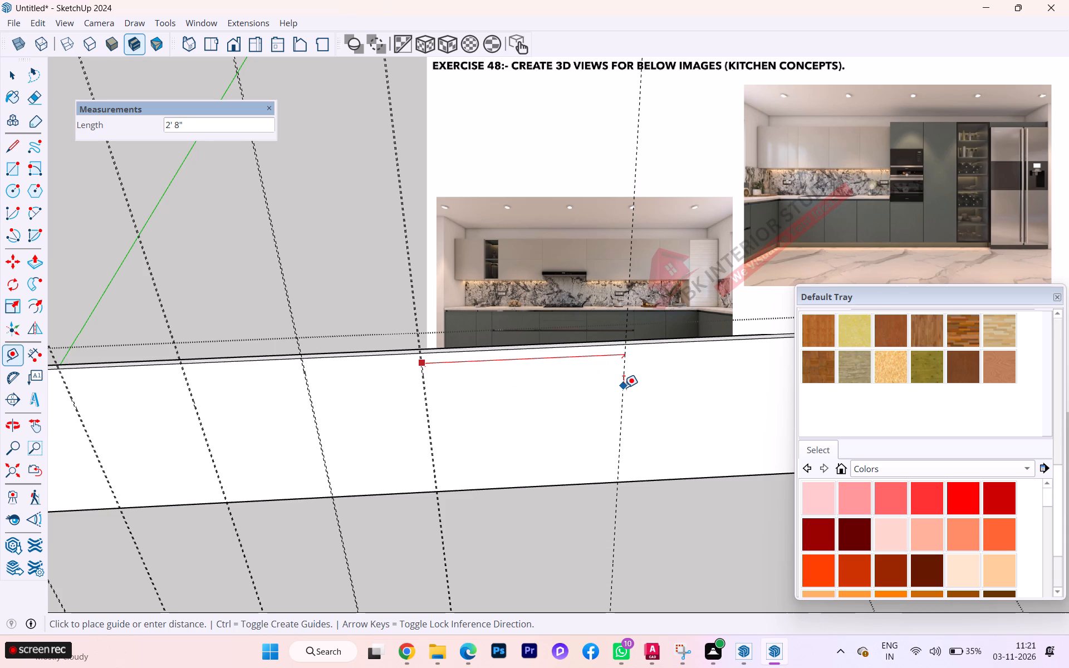
{"action": "type", "text": "18"}
{"action": "key", "text": "Return"}
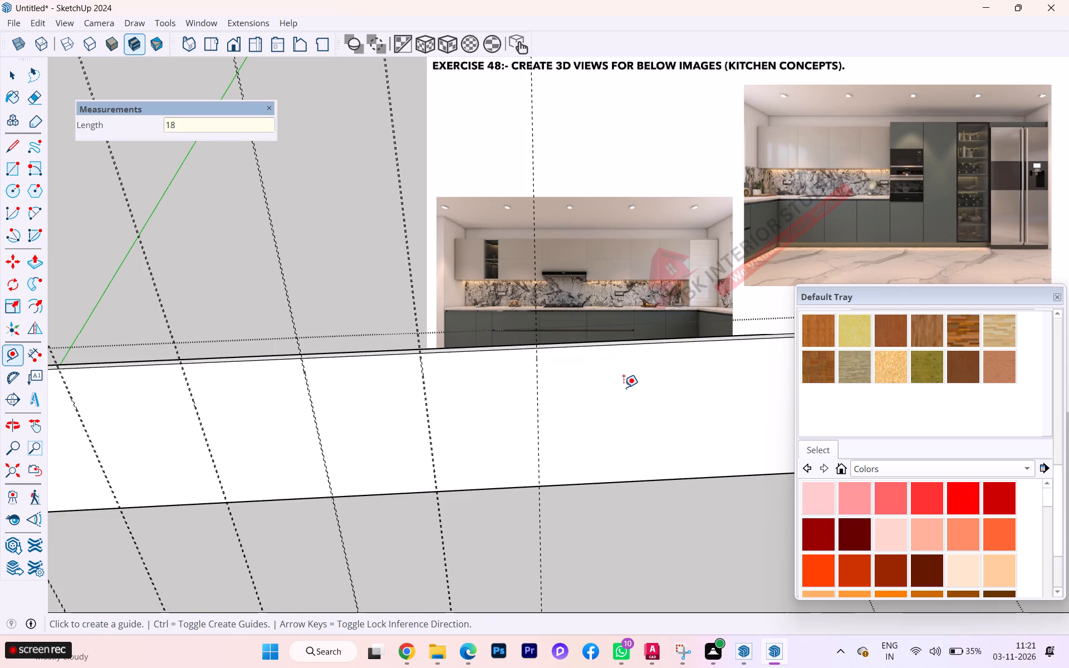
{"action": "scroll", "coordinate": [226, 454], "scroll_direction": "down", "scroll_amount": 6}
{"action": "scroll", "coordinate": [278, 430], "scroll_direction": "down", "scroll_amount": 1}
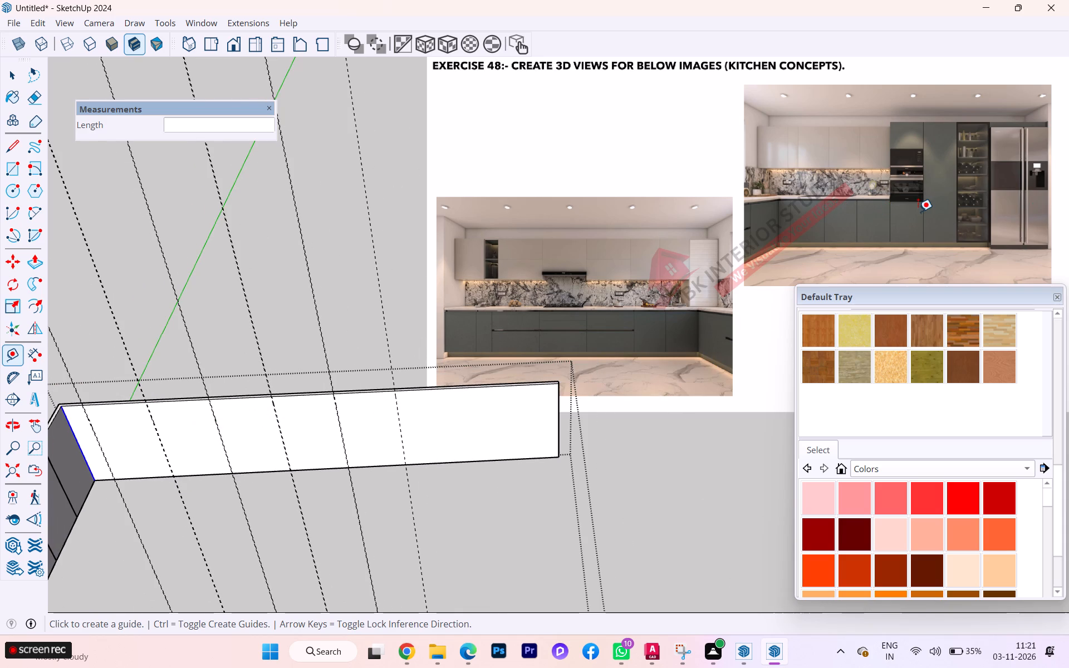
Add a guide 4 mm beyond the last single guide to complete the sixth pair on the second run's front.
{"action": "scroll", "coordinate": [464, 417], "scroll_direction": "up", "scroll_amount": 2}
{"action": "scroll", "coordinate": [464, 417], "scroll_direction": "down", "scroll_amount": 1}
{"action": "scroll", "coordinate": [464, 417], "scroll_direction": "up", "scroll_amount": 3}
{"action": "scroll", "coordinate": [404, 401], "scroll_direction": "up", "scroll_amount": 4}
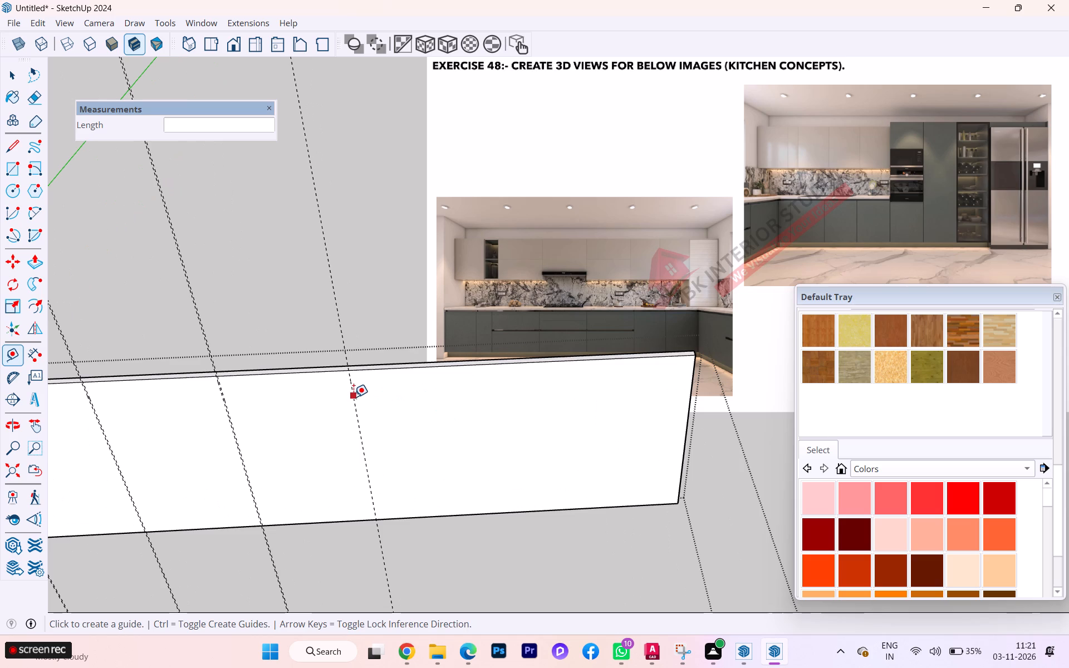
{"action": "left_click", "coordinate": [353, 397]}
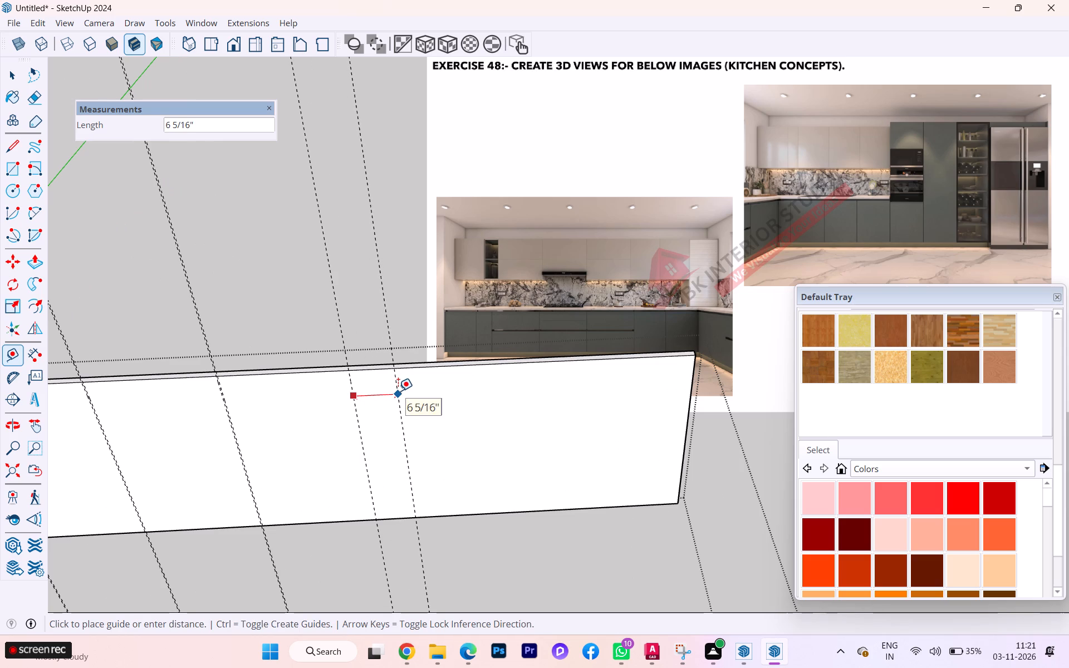
{"action": "type", "text": "4MM"}
{"action": "key", "text": "Return"}
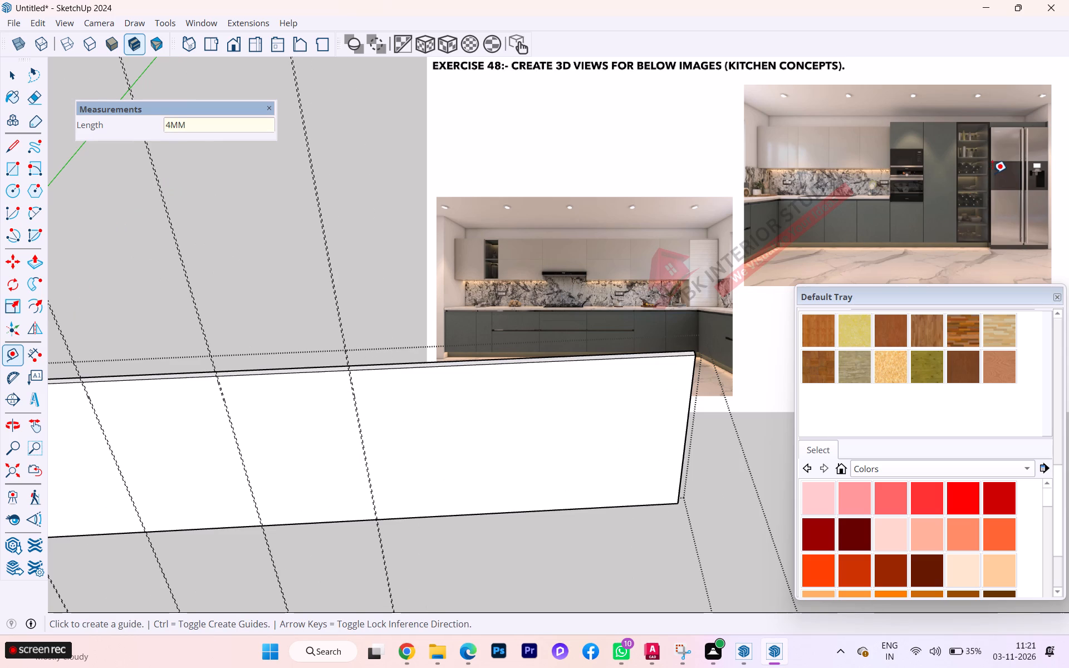
Place a guide 2'6" beyond the sixth guide pair on the second run's front.
{"action": "scroll", "coordinate": [859, 238], "scroll_direction": "down", "scroll_amount": 1}
{"action": "scroll", "coordinate": [724, 246], "scroll_direction": "down", "scroll_amount": 3}
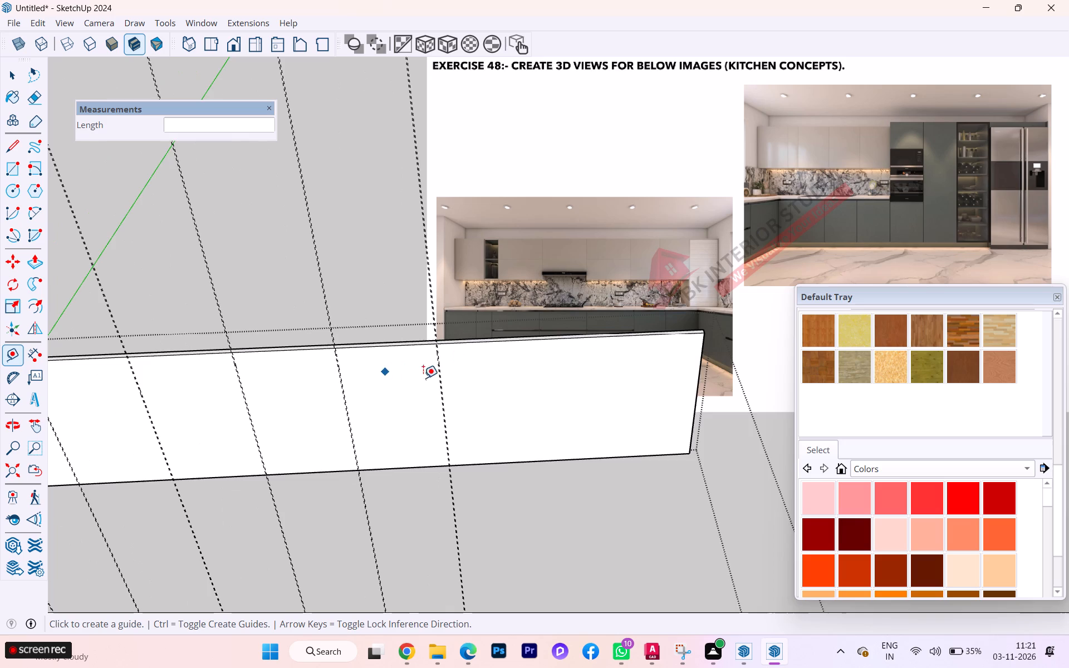
{"action": "scroll", "coordinate": [461, 367], "scroll_direction": "up", "scroll_amount": 12}
{"action": "scroll", "coordinate": [428, 338], "scroll_direction": "down", "scroll_amount": 1}
{"action": "scroll", "coordinate": [428, 338], "scroll_direction": "up", "scroll_amount": 2}
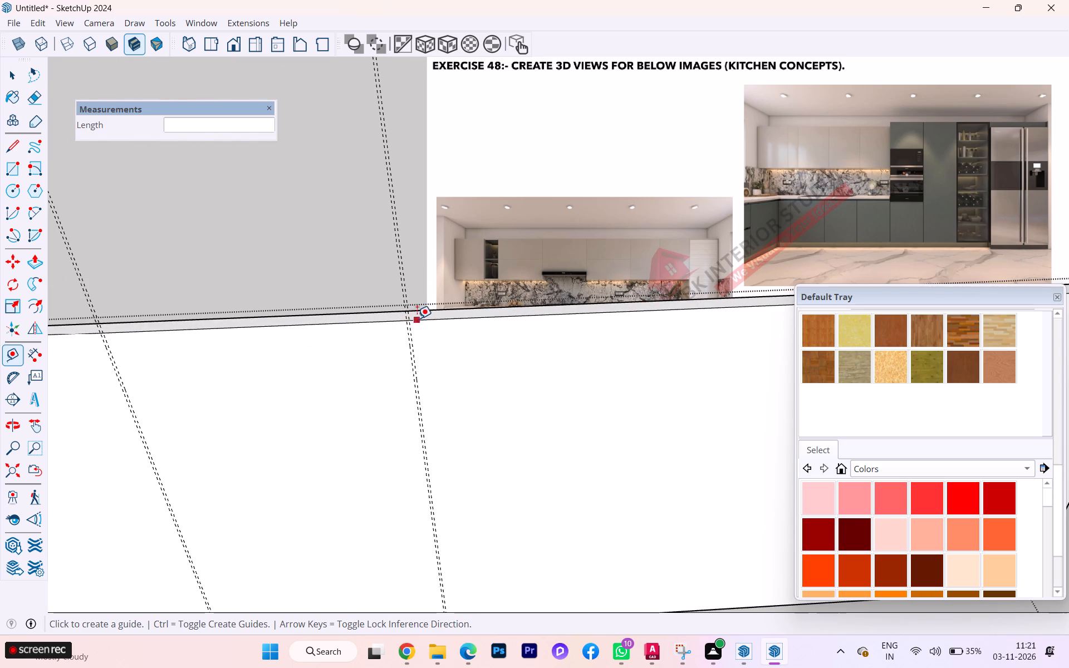
{"action": "left_click", "coordinate": [412, 332]}
{"action": "scroll", "coordinate": [756, 351], "scroll_direction": "down", "scroll_amount": 7}
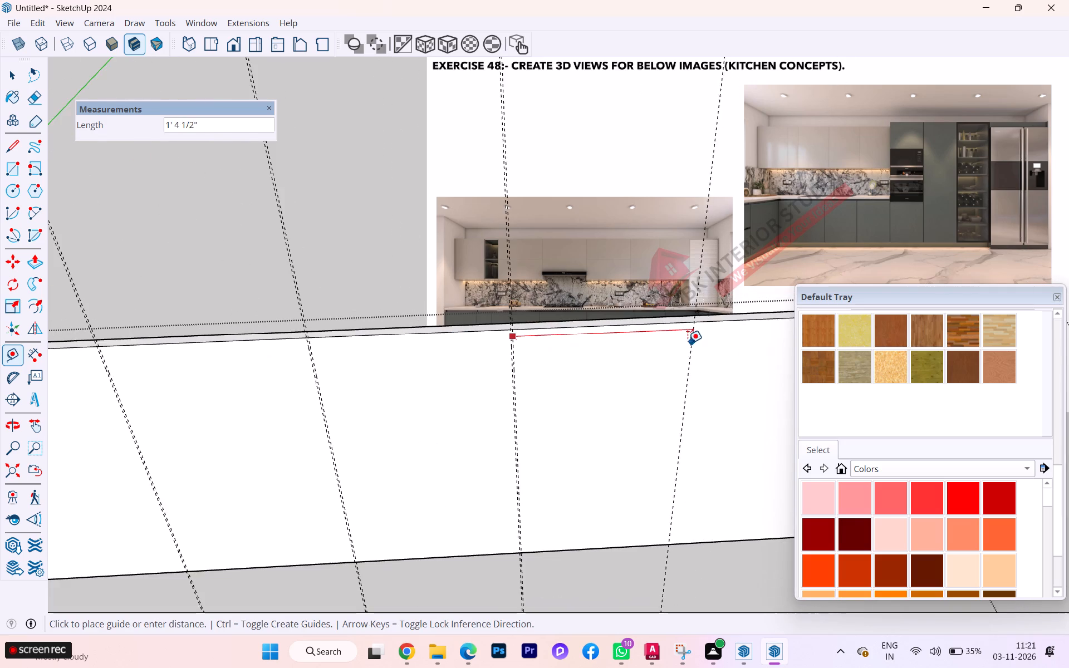
{"action": "scroll", "coordinate": [684, 343], "scroll_direction": "down", "scroll_amount": 4}
{"action": "scroll", "coordinate": [673, 344], "scroll_direction": "up", "scroll_amount": 1}
{"action": "scroll", "coordinate": [673, 344], "scroll_direction": "down", "scroll_amount": 5}
{"action": "scroll", "coordinate": [678, 340], "scroll_direction": "up", "scroll_amount": 5}
{"action": "scroll", "coordinate": [678, 340], "scroll_direction": "down", "scroll_amount": 3}
{"action": "scroll", "coordinate": [678, 340], "scroll_direction": "up", "scroll_amount": 6}
{"action": "scroll", "coordinate": [679, 340], "scroll_direction": "down", "scroll_amount": 2}
{"action": "scroll", "coordinate": [679, 340], "scroll_direction": "up", "scroll_amount": 3}
{"action": "scroll", "coordinate": [679, 341], "scroll_direction": "down", "scroll_amount": 6}
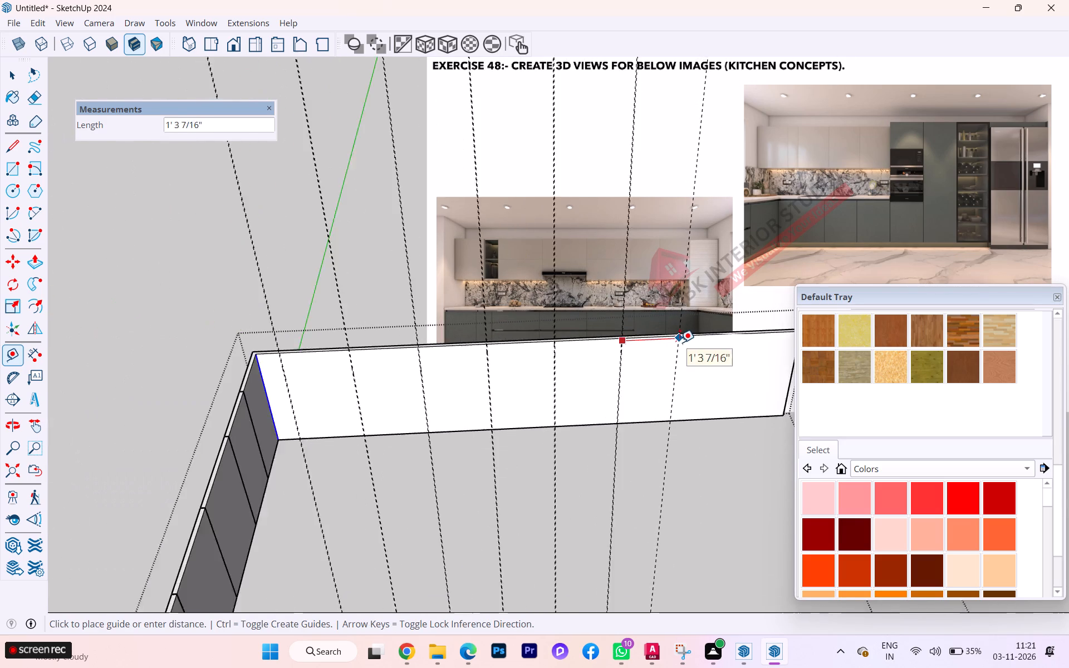
{"action": "scroll", "coordinate": [680, 342], "scroll_direction": "down", "scroll_amount": 2}
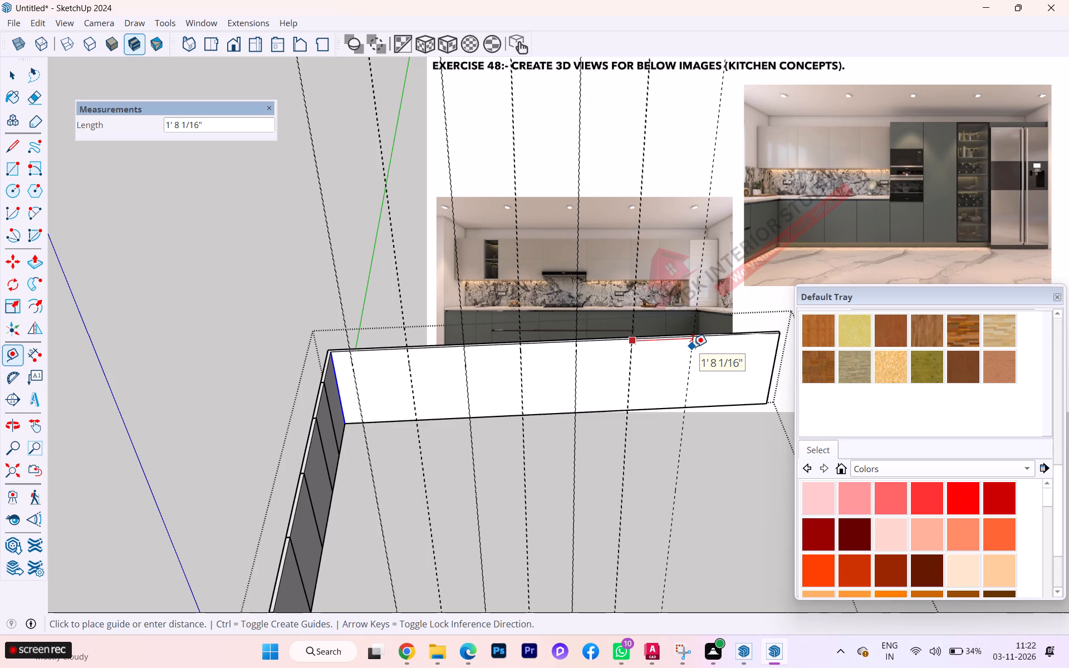
{"action": "scroll", "coordinate": [693, 347], "scroll_direction": "up", "scroll_amount": 3}
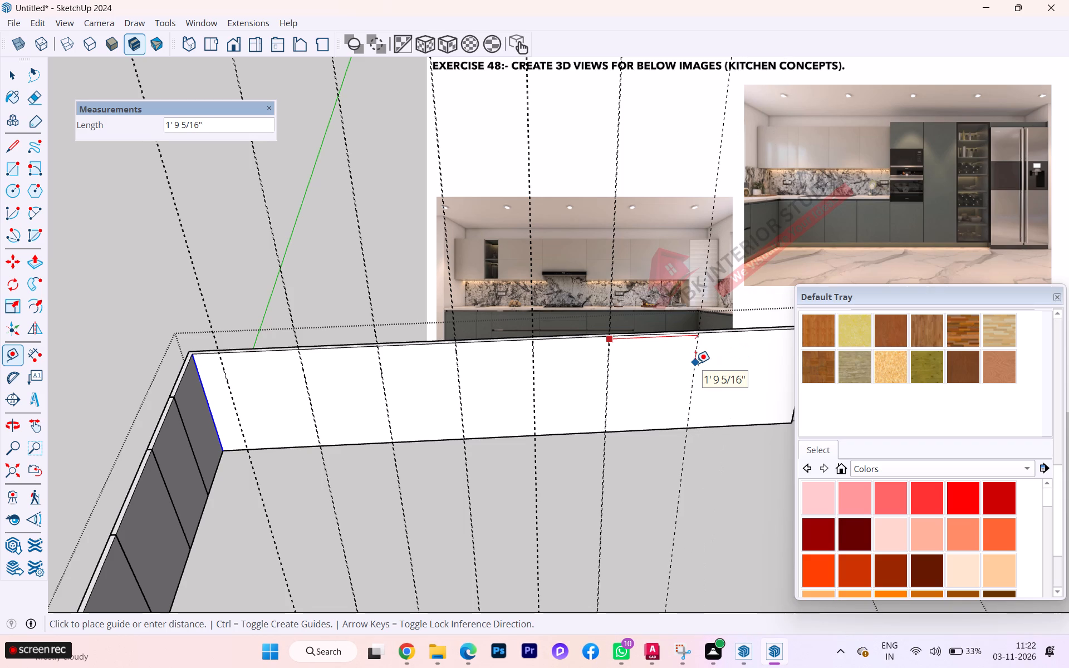
{"action": "type", "text": "2'6"}
{"action": "key", "text": "Return"}
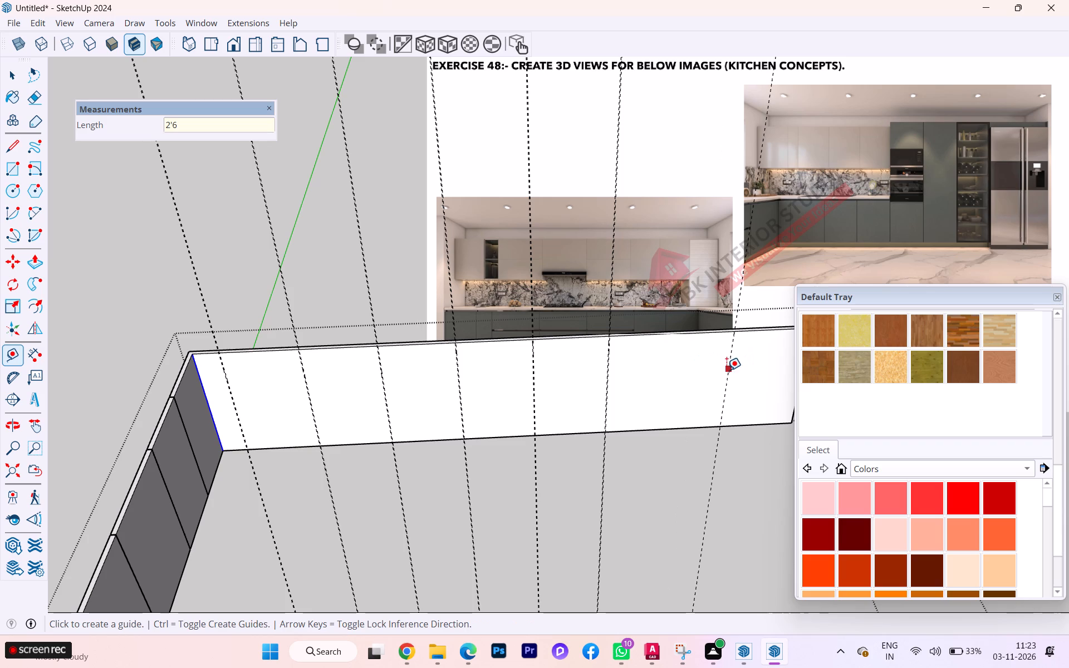
Add a guide 4 mm beyond the 2'6" guide to complete the seventh pair on the second run's front.
{"action": "left_click", "coordinate": [727, 370]}
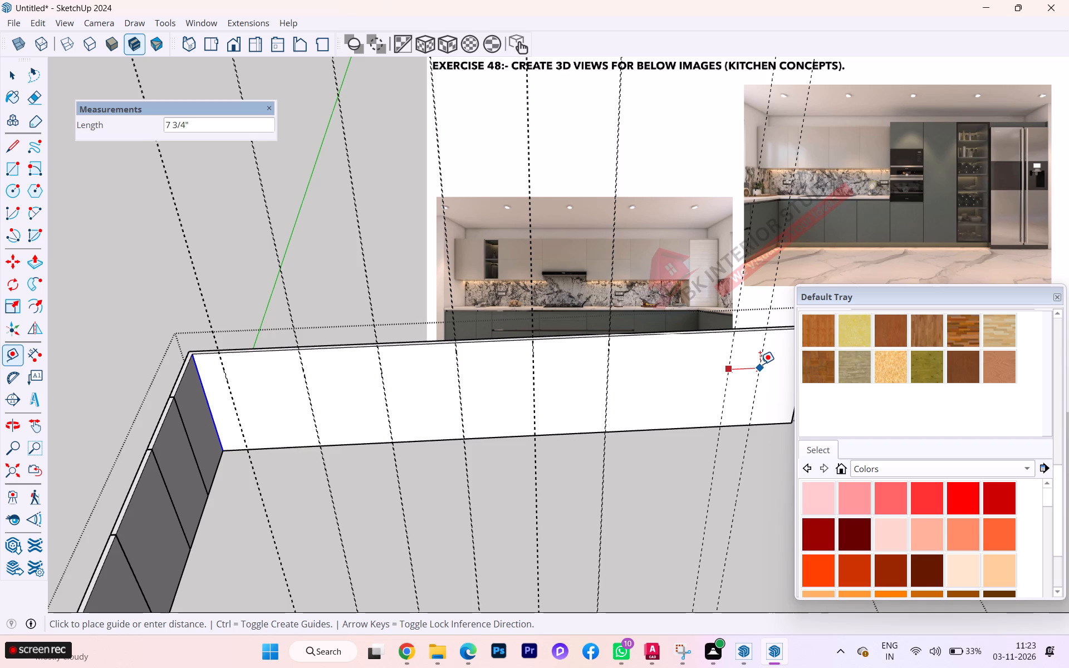
{"action": "type", "text": "4."}
{"action": "key", "text": "BackSpace"}
{"action": "type", "text": "MM"}
{"action": "key", "text": "Return"}
{"action": "key", "text": "Return"}
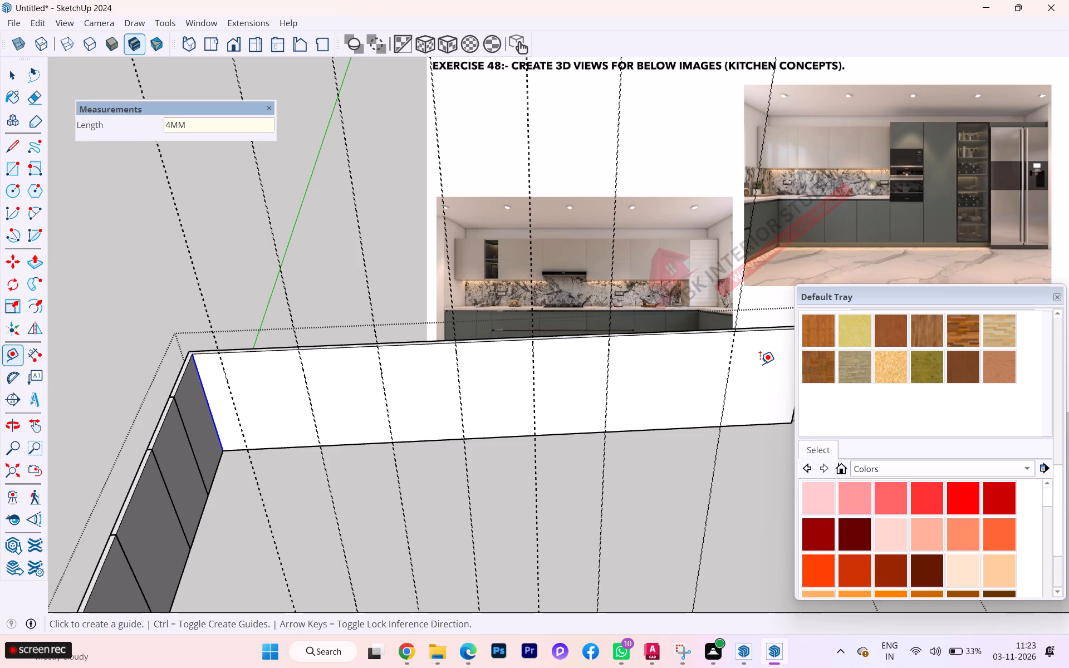
Copy the second run's inner corner edge 6" along the red axis onto the first guide of the nearest pair.
{"action": "scroll", "coordinate": [760, 364], "scroll_direction": "up", "scroll_amount": 3}
{"action": "scroll", "coordinate": [693, 382], "scroll_direction": "down", "scroll_amount": 1}
{"action": "scroll", "coordinate": [680, 372], "scroll_direction": "up", "scroll_amount": 9}
{"action": "scroll", "coordinate": [732, 337], "scroll_direction": "down", "scroll_amount": 1}
{"action": "scroll", "coordinate": [738, 334], "scroll_direction": "up", "scroll_amount": 15}
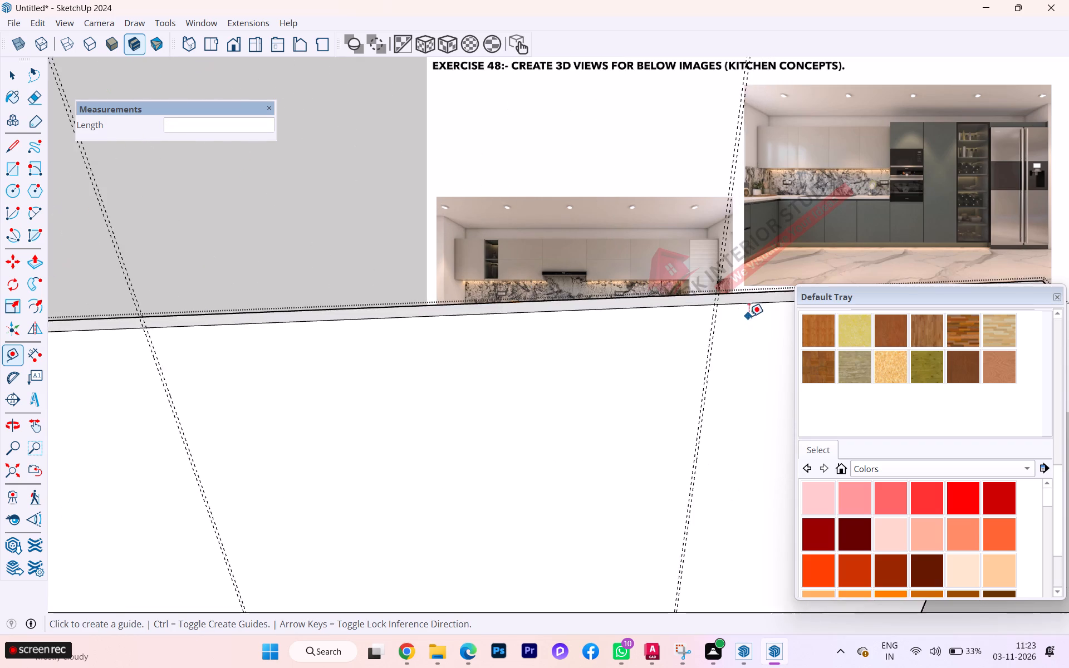
{"action": "scroll", "coordinate": [751, 316], "scroll_direction": "down", "scroll_amount": 6}
{"action": "scroll", "coordinate": [752, 316], "scroll_direction": "up", "scroll_amount": 1}
{"action": "scroll", "coordinate": [752, 317], "scroll_direction": "down", "scroll_amount": 3}
{"action": "scroll", "coordinate": [749, 317], "scroll_direction": "up", "scroll_amount": 1}
{"action": "scroll", "coordinate": [748, 317], "scroll_direction": "down", "scroll_amount": 5}
{"action": "scroll", "coordinate": [747, 323], "scroll_direction": "up", "scroll_amount": 1}
{"action": "scroll", "coordinate": [747, 323], "scroll_direction": "down", "scroll_amount": 3}
{"action": "scroll", "coordinate": [747, 327], "scroll_direction": "up", "scroll_amount": 2}
{"action": "scroll", "coordinate": [747, 329], "scroll_direction": "down", "scroll_amount": 1}
{"action": "scroll", "coordinate": [786, 355], "scroll_direction": "down", "scroll_amount": 1}
{"action": "scroll", "coordinate": [786, 356], "scroll_direction": "up", "scroll_amount": 1}
{"action": "scroll", "coordinate": [787, 360], "scroll_direction": "down", "scroll_amount": 5}
{"action": "scroll", "coordinate": [792, 377], "scroll_direction": "up", "scroll_amount": 4}
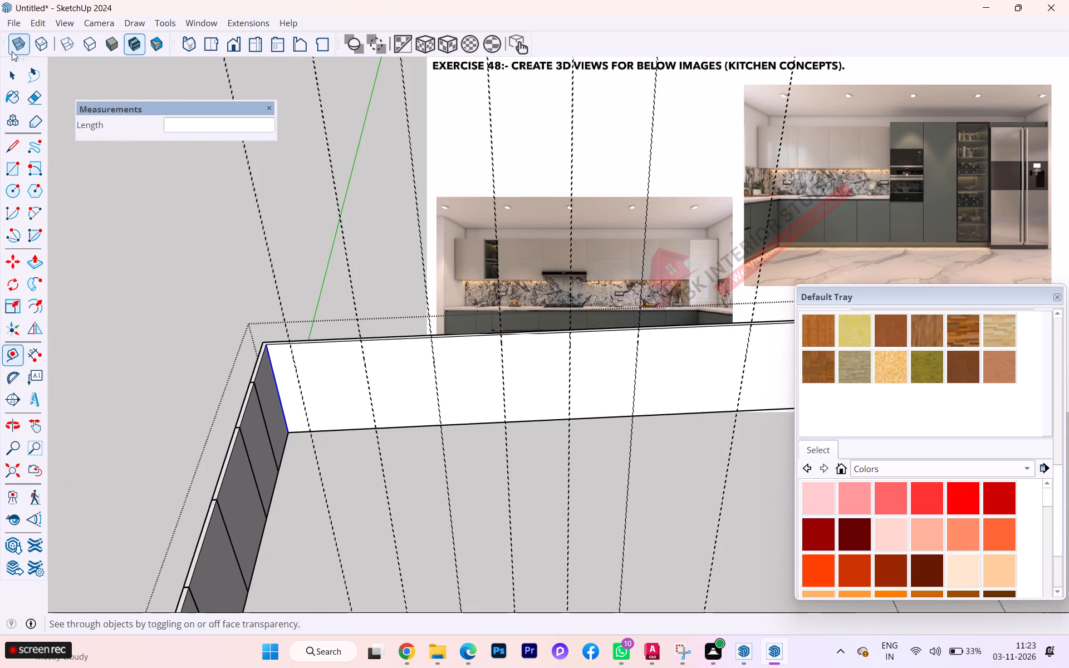
{"action": "left_click", "coordinate": [9, 67]}
{"action": "left_click", "coordinate": [112, 241]}
{"action": "scroll", "coordinate": [292, 390], "scroll_direction": "up", "scroll_amount": 5}
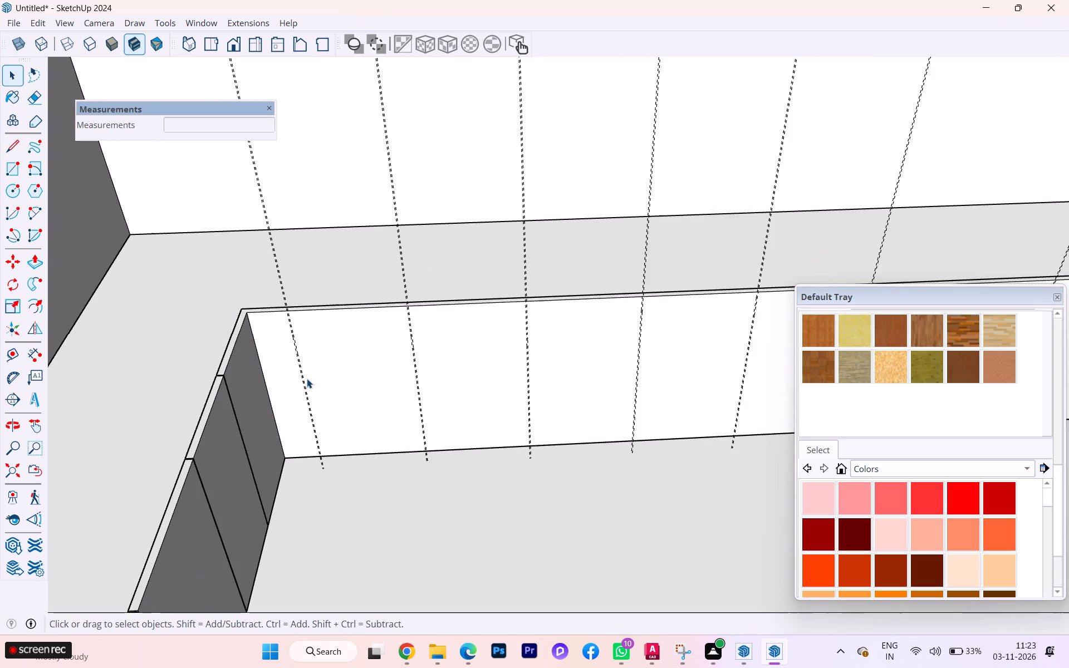
{"action": "double_click", "coordinate": [291, 386]}
{"action": "scroll", "coordinate": [293, 367], "scroll_direction": "up", "scroll_amount": 1}
{"action": "scroll", "coordinate": [292, 366], "scroll_direction": "down", "scroll_amount": 1}
{"action": "scroll", "coordinate": [292, 365], "scroll_direction": "up", "scroll_amount": 7}
{"action": "scroll", "coordinate": [291, 363], "scroll_direction": "down", "scroll_amount": 1}
{"action": "scroll", "coordinate": [291, 362], "scroll_direction": "up", "scroll_amount": 2}
{"action": "scroll", "coordinate": [291, 362], "scroll_direction": "down", "scroll_amount": 10}
{"action": "scroll", "coordinate": [291, 362], "scroll_direction": "up", "scroll_amount": 2}
{"action": "scroll", "coordinate": [291, 362], "scroll_direction": "down", "scroll_amount": 1}
{"action": "scroll", "coordinate": [291, 362], "scroll_direction": "up", "scroll_amount": 1}
{"action": "scroll", "coordinate": [299, 304], "scroll_direction": "up", "scroll_amount": 3}
{"action": "scroll", "coordinate": [299, 303], "scroll_direction": "down", "scroll_amount": 1}
{"action": "scroll", "coordinate": [299, 303], "scroll_direction": "up", "scroll_amount": 1}
{"action": "scroll", "coordinate": [299, 303], "scroll_direction": "down", "scroll_amount": 1}
{"action": "scroll", "coordinate": [299, 303], "scroll_direction": "up", "scroll_amount": 6}
{"action": "scroll", "coordinate": [270, 283], "scroll_direction": "down", "scroll_amount": 1}
{"action": "scroll", "coordinate": [270, 283], "scroll_direction": "up", "scroll_amount": 2}
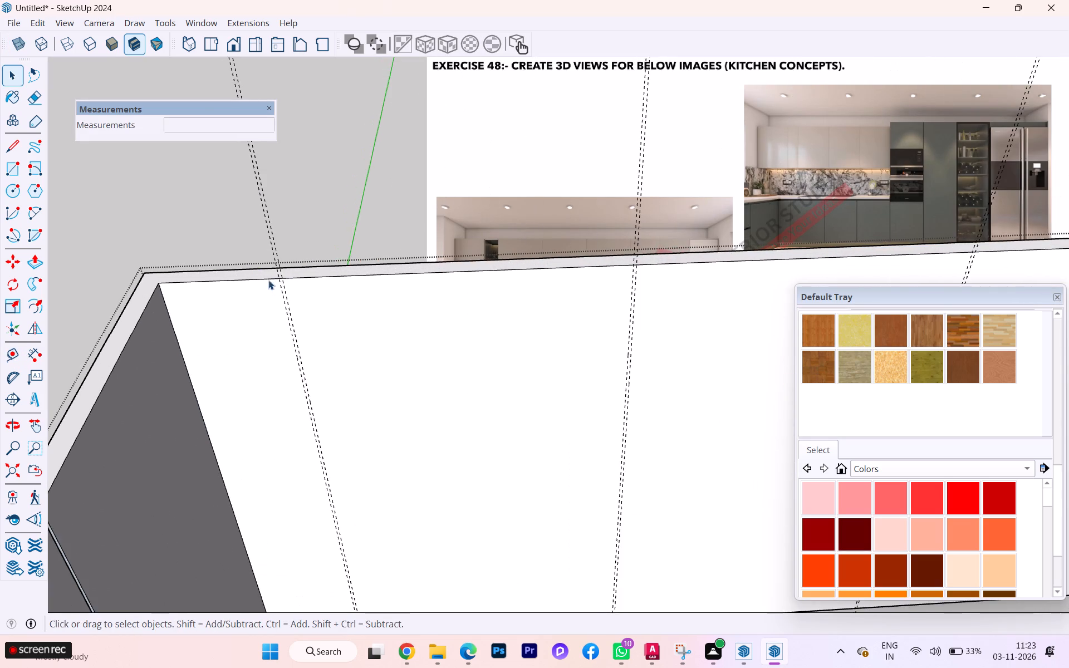
{"action": "scroll", "coordinate": [266, 265], "scroll_direction": "down", "scroll_amount": 3}
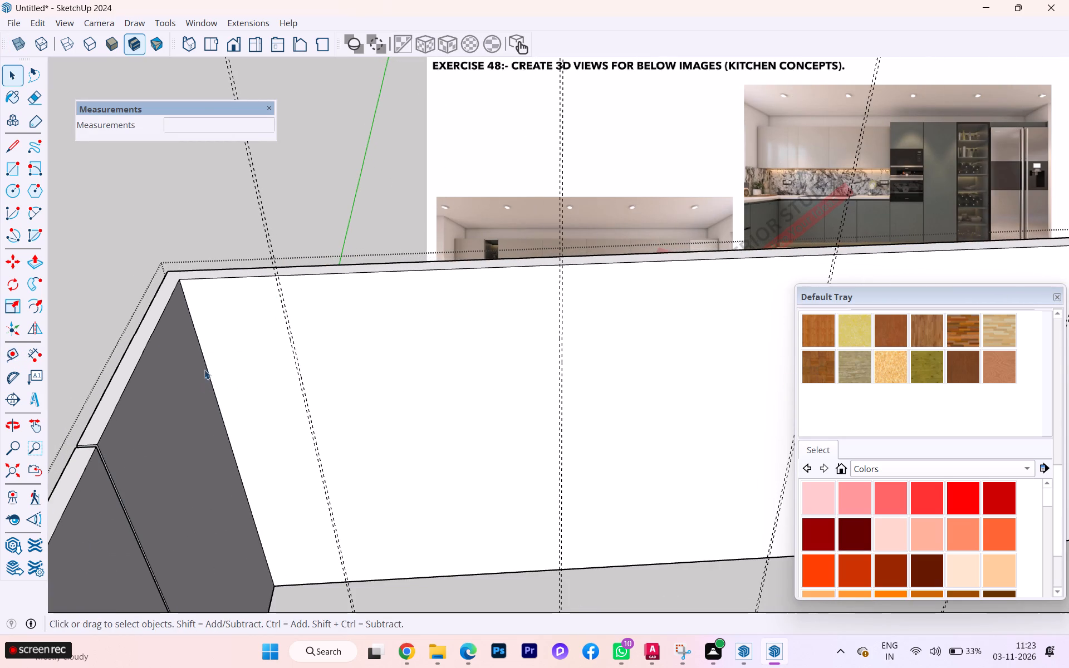
{"action": "left_click", "coordinate": [207, 363]}
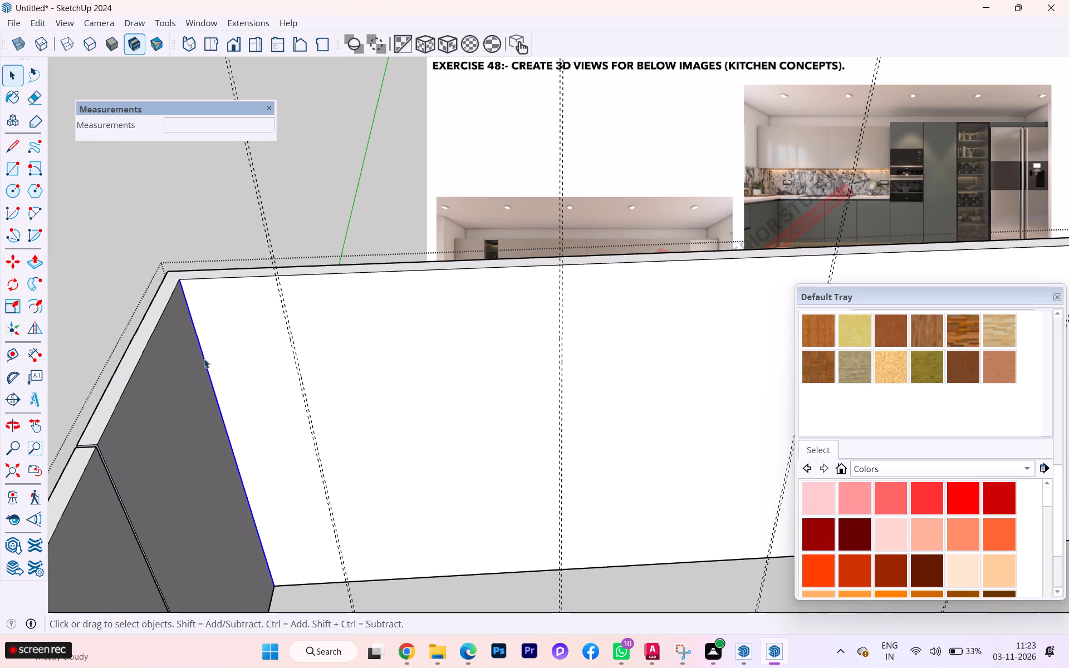
{"action": "key", "text": "m"}
{"action": "left_click", "coordinate": [204, 357]}
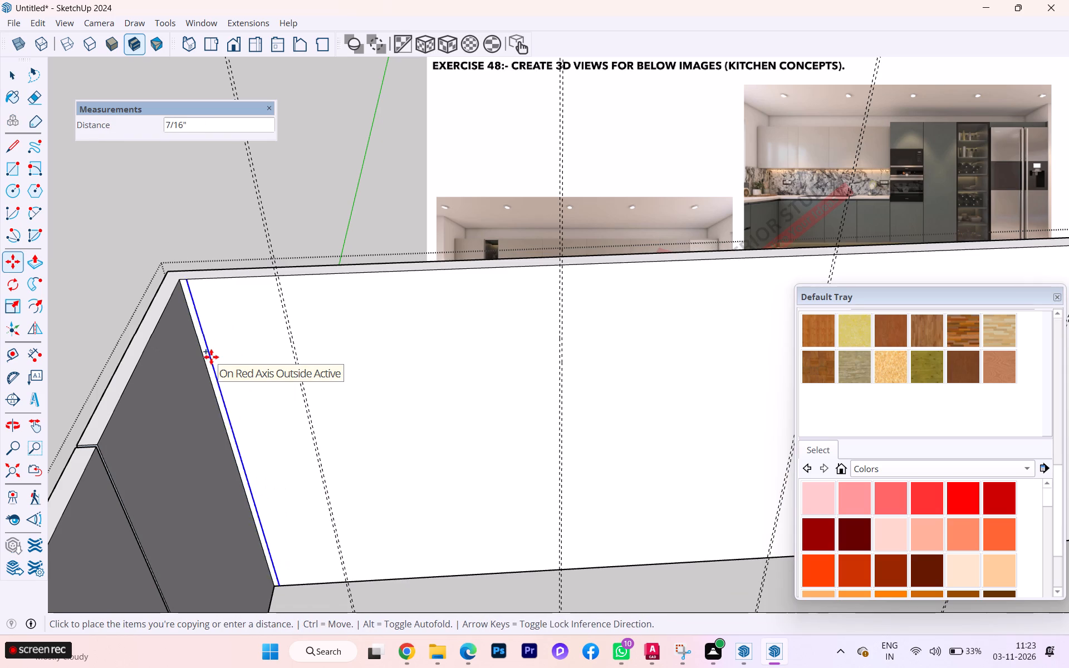
{"action": "scroll", "coordinate": [282, 327], "scroll_direction": "up", "scroll_amount": 4}
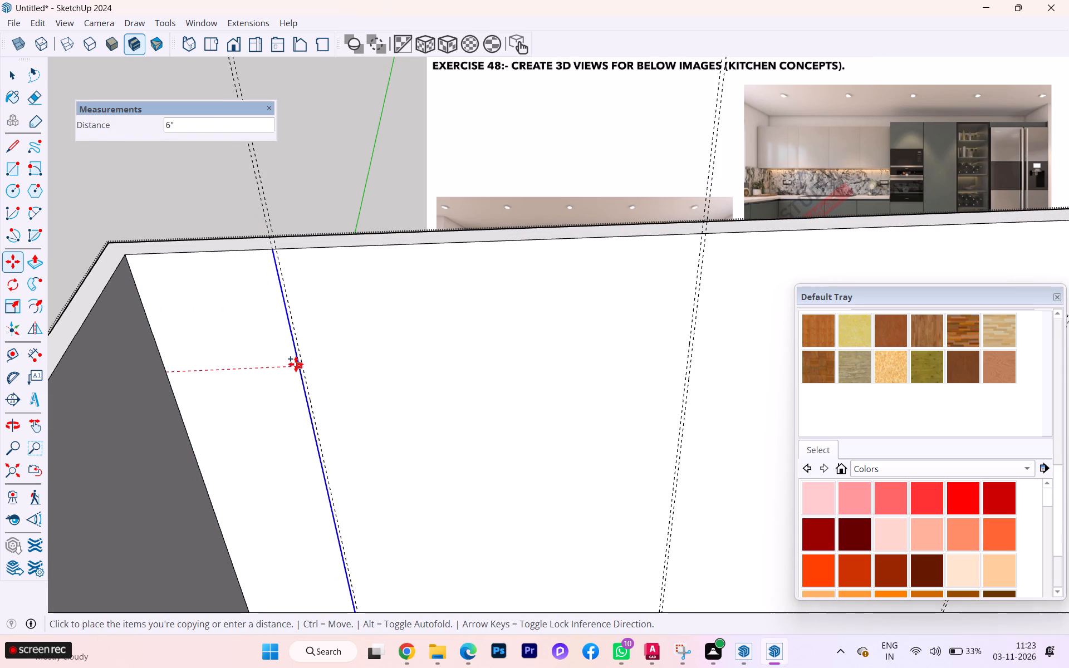
{"action": "key", "text": "Right"}
{"action": "scroll", "coordinate": [294, 365], "scroll_direction": "up", "scroll_amount": 6}
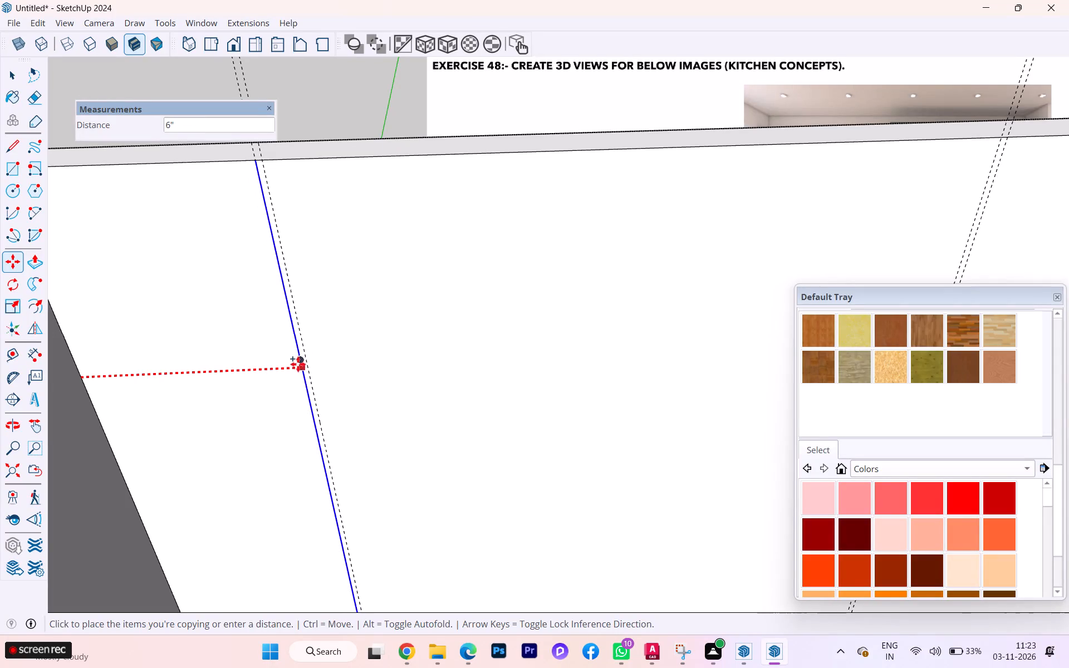
{"action": "left_click", "coordinate": [300, 363]}
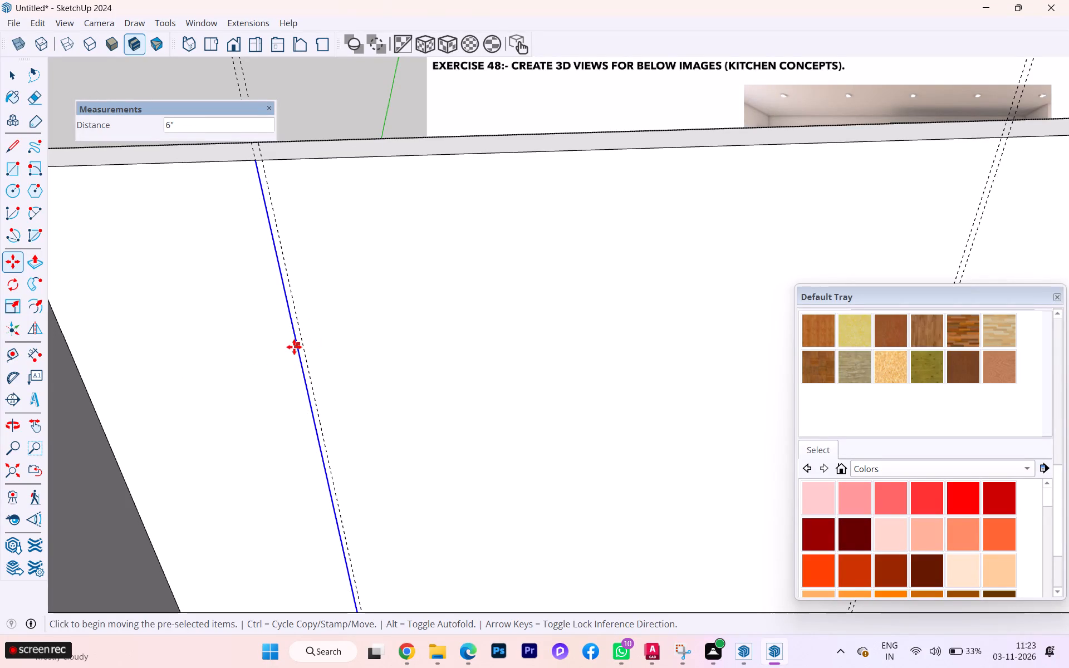
Copy the new edge across the gap onto the second guide of the first pair, and close the cabinet group.
{"action": "left_click", "coordinate": [297, 344]}
{"action": "scroll", "coordinate": [305, 342], "scroll_direction": "up", "scroll_amount": 4}
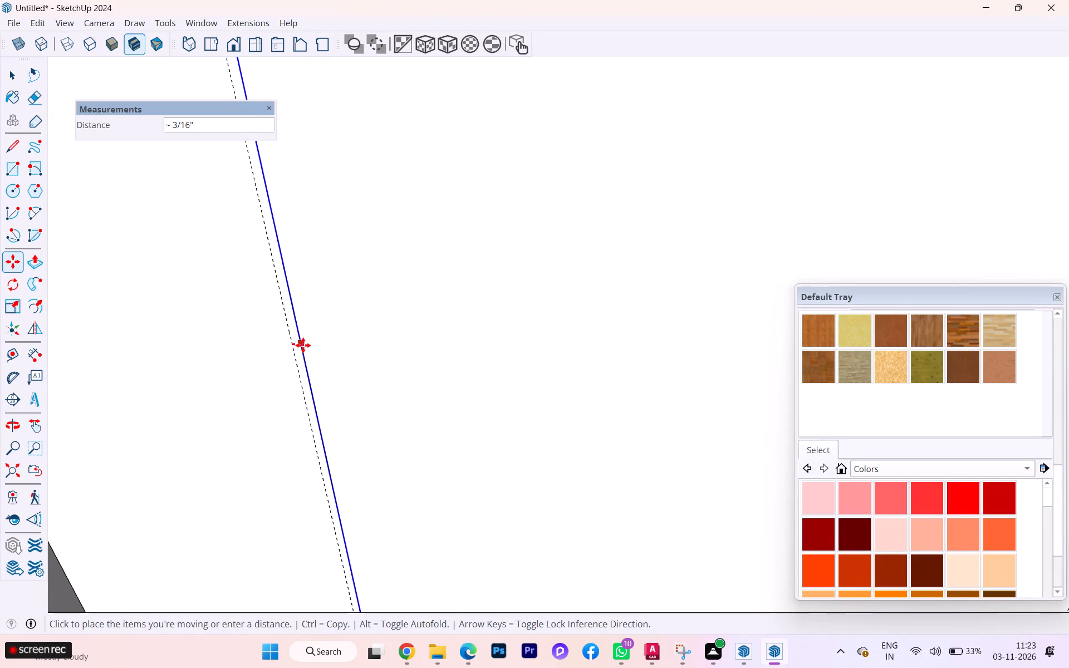
{"action": "scroll", "coordinate": [303, 346], "scroll_direction": "up", "scroll_amount": 1}
{"action": "scroll", "coordinate": [303, 346], "scroll_direction": "down", "scroll_amount": 2}
{"action": "scroll", "coordinate": [303, 346], "scroll_direction": "up", "scroll_amount": 3}
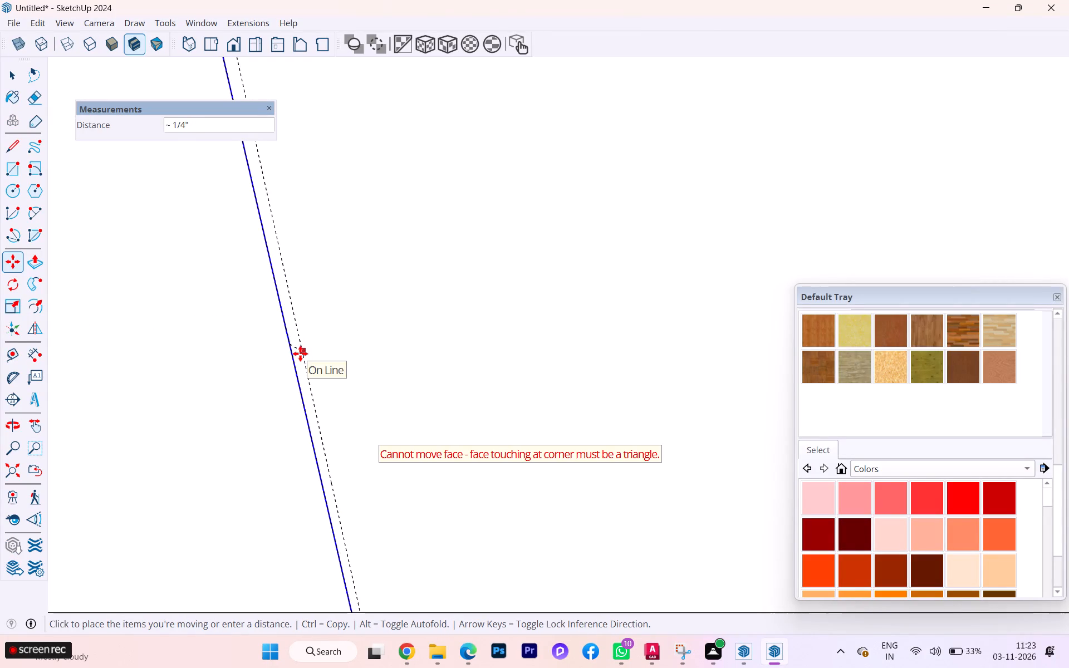
{"action": "scroll", "coordinate": [300, 353], "scroll_direction": "up", "scroll_amount": 2}
{"action": "scroll", "coordinate": [300, 353], "scroll_direction": "down", "scroll_amount": 1}
{"action": "scroll", "coordinate": [300, 353], "scroll_direction": "up", "scroll_amount": 2}
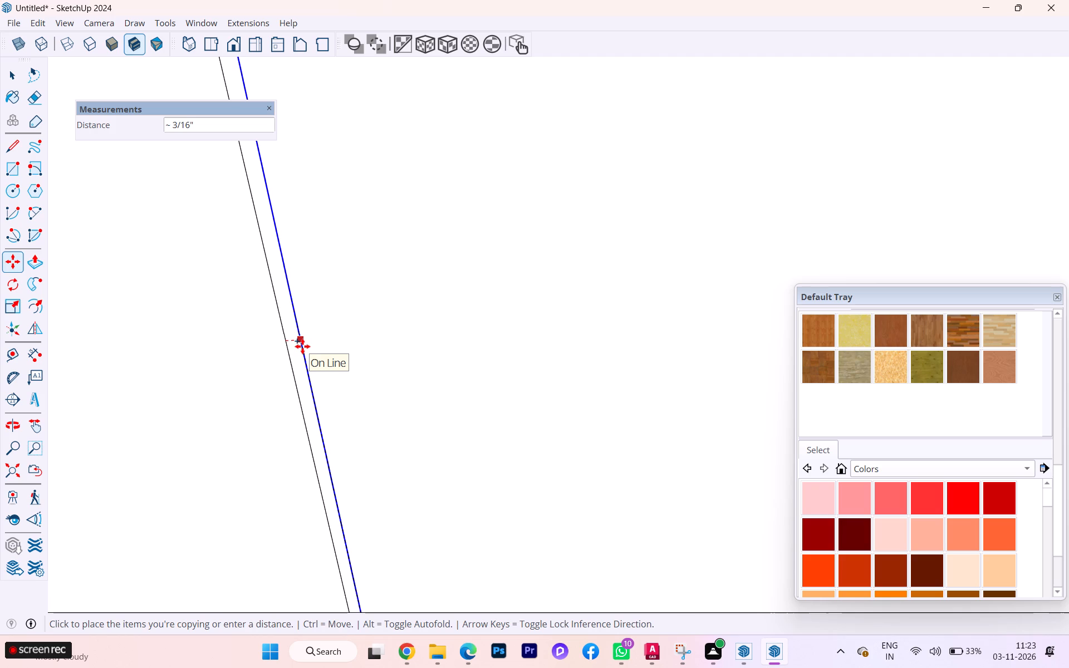
{"action": "left_click", "coordinate": [302, 346]}
{"action": "scroll", "coordinate": [339, 311], "scroll_direction": "down", "scroll_amount": 6}
{"action": "scroll", "coordinate": [335, 313], "scroll_direction": "up", "scroll_amount": 1}
{"action": "scroll", "coordinate": [298, 317], "scroll_direction": "down", "scroll_amount": 3}
{"action": "scroll", "coordinate": [290, 321], "scroll_direction": "up", "scroll_amount": 3}
{"action": "scroll", "coordinate": [289, 321], "scroll_direction": "down", "scroll_amount": 2}
{"action": "scroll", "coordinate": [287, 322], "scroll_direction": "up", "scroll_amount": 2}
{"action": "scroll", "coordinate": [286, 323], "scroll_direction": "down", "scroll_amount": 4}
{"action": "scroll", "coordinate": [288, 329], "scroll_direction": "up", "scroll_amount": 1}
{"action": "scroll", "coordinate": [288, 329], "scroll_direction": "down", "scroll_amount": 1}
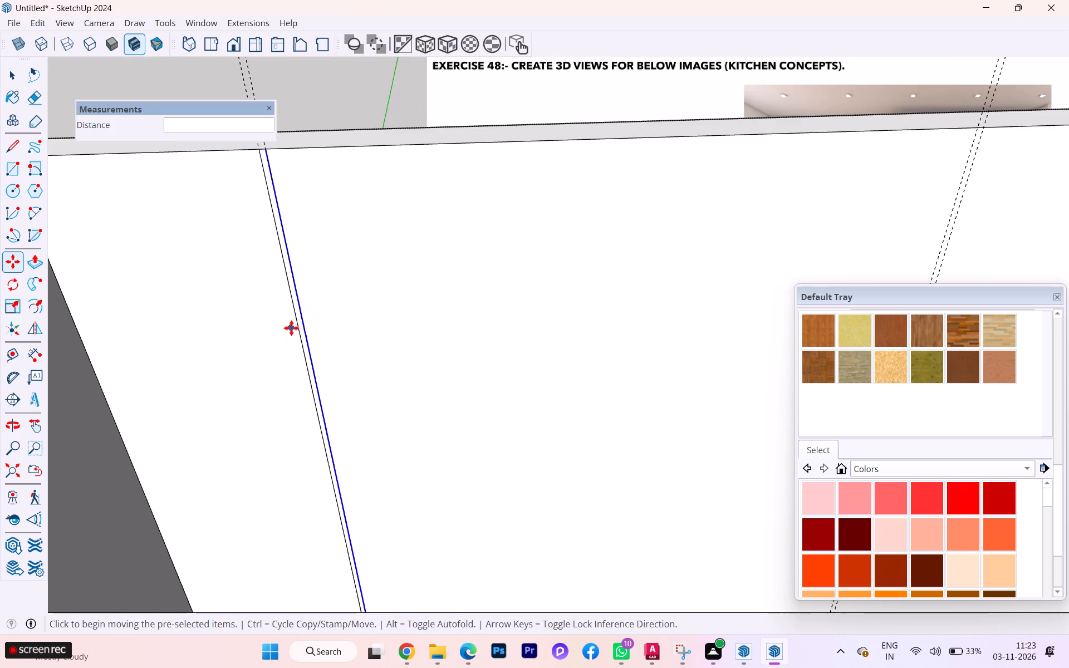
{"action": "scroll", "coordinate": [291, 328], "scroll_direction": "down", "scroll_amount": 3}
{"action": "scroll", "coordinate": [291, 328], "scroll_direction": "up", "scroll_amount": 1}
{"action": "scroll", "coordinate": [291, 327], "scroll_direction": "down", "scroll_amount": 1}
{"action": "scroll", "coordinate": [251, 264], "scroll_direction": "down", "scroll_amount": 1}
{"action": "scroll", "coordinate": [248, 263], "scroll_direction": "up", "scroll_amount": 1}
{"action": "scroll", "coordinate": [247, 262], "scroll_direction": "down", "scroll_amount": 4}
{"action": "left_click", "coordinate": [11, 71]}
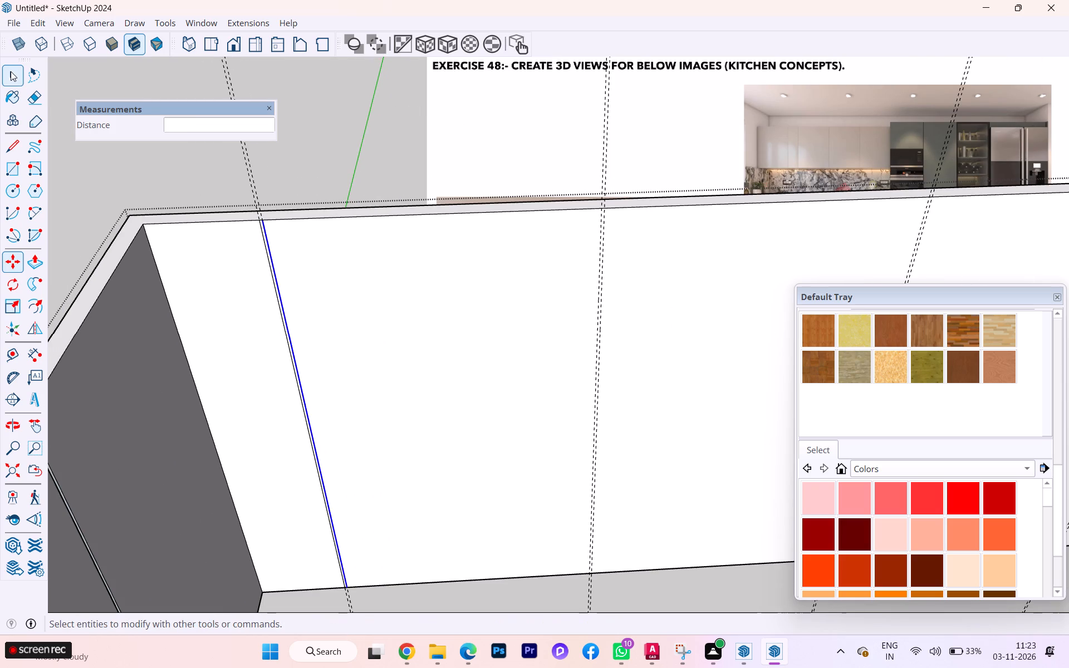
{"action": "left_click", "coordinate": [284, 174]}
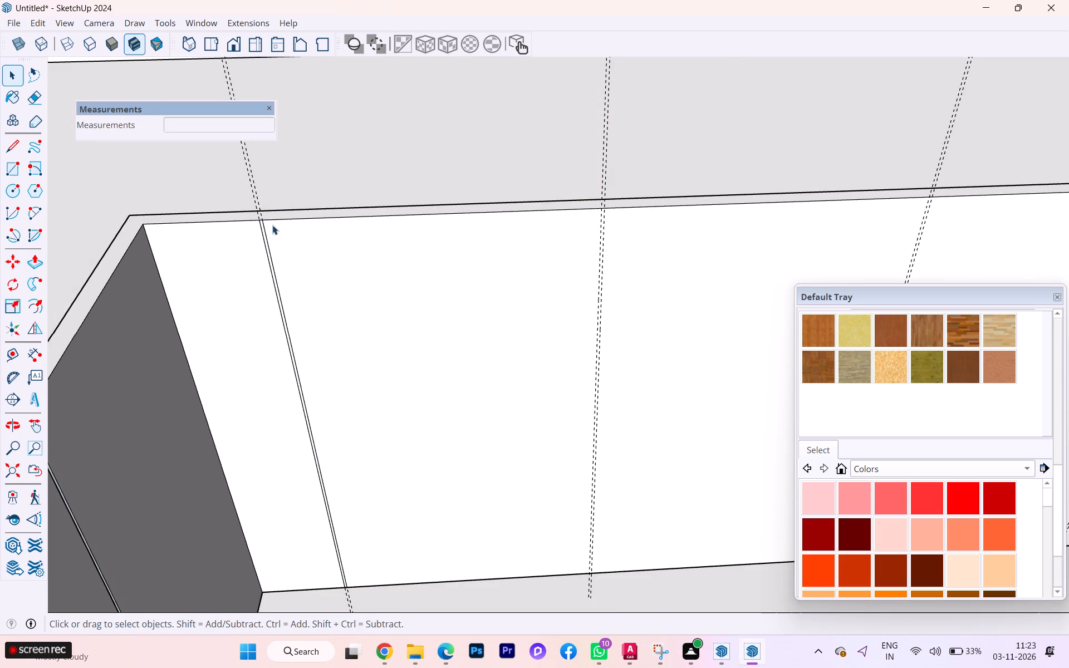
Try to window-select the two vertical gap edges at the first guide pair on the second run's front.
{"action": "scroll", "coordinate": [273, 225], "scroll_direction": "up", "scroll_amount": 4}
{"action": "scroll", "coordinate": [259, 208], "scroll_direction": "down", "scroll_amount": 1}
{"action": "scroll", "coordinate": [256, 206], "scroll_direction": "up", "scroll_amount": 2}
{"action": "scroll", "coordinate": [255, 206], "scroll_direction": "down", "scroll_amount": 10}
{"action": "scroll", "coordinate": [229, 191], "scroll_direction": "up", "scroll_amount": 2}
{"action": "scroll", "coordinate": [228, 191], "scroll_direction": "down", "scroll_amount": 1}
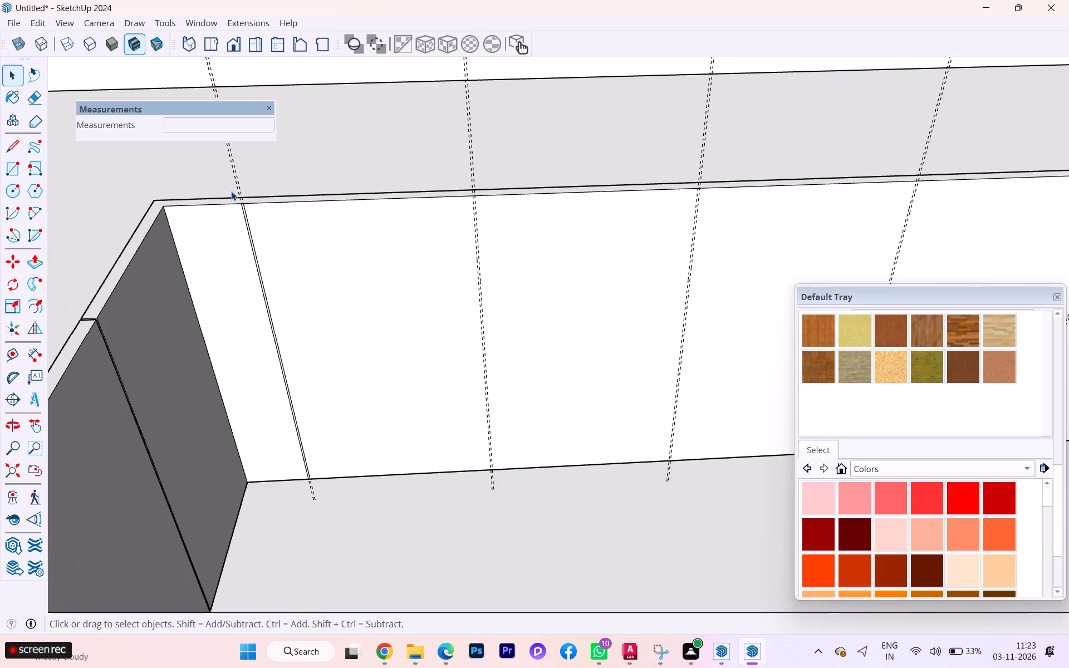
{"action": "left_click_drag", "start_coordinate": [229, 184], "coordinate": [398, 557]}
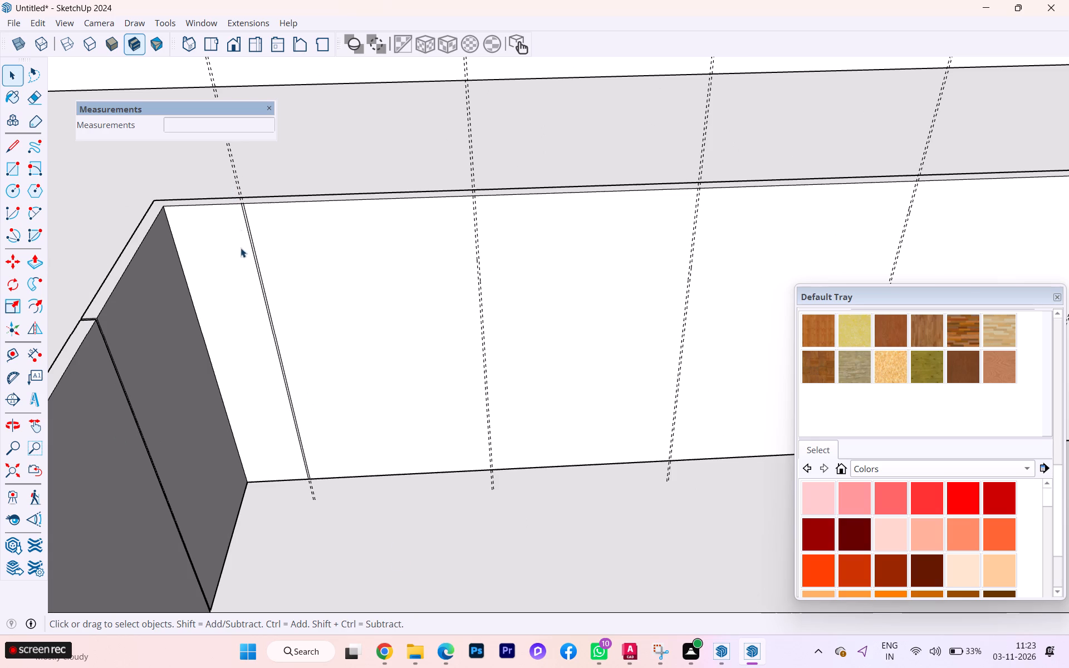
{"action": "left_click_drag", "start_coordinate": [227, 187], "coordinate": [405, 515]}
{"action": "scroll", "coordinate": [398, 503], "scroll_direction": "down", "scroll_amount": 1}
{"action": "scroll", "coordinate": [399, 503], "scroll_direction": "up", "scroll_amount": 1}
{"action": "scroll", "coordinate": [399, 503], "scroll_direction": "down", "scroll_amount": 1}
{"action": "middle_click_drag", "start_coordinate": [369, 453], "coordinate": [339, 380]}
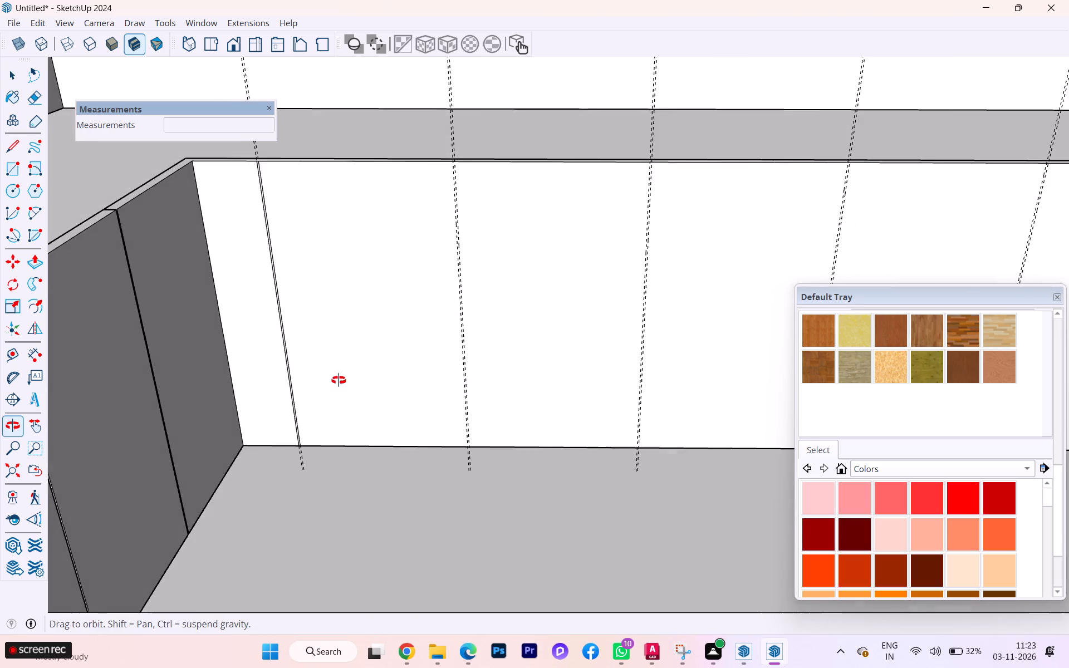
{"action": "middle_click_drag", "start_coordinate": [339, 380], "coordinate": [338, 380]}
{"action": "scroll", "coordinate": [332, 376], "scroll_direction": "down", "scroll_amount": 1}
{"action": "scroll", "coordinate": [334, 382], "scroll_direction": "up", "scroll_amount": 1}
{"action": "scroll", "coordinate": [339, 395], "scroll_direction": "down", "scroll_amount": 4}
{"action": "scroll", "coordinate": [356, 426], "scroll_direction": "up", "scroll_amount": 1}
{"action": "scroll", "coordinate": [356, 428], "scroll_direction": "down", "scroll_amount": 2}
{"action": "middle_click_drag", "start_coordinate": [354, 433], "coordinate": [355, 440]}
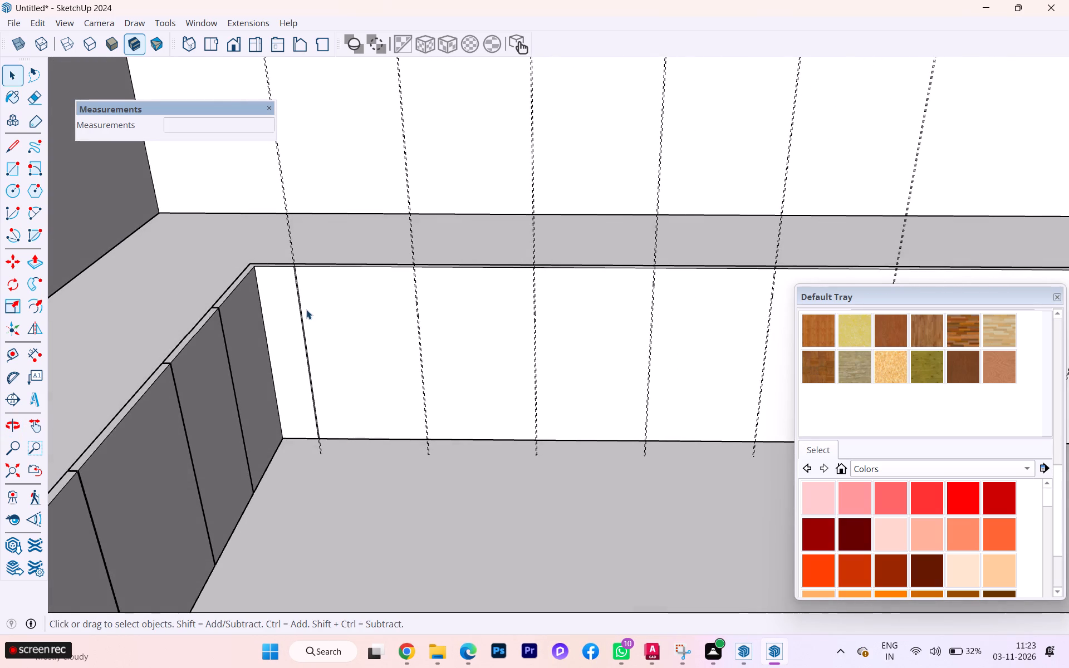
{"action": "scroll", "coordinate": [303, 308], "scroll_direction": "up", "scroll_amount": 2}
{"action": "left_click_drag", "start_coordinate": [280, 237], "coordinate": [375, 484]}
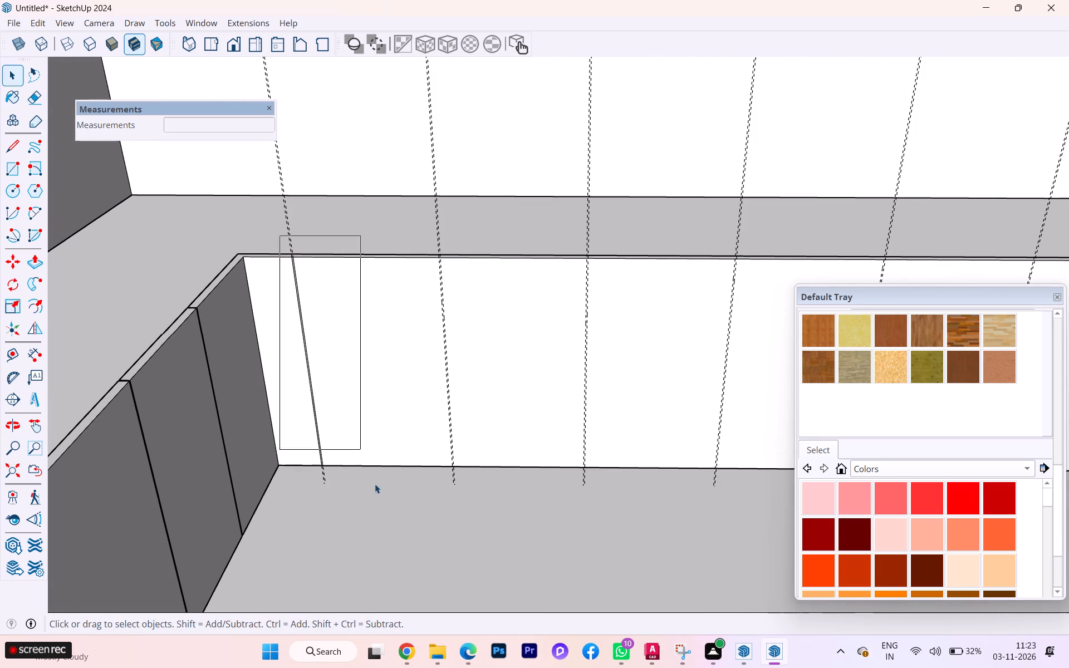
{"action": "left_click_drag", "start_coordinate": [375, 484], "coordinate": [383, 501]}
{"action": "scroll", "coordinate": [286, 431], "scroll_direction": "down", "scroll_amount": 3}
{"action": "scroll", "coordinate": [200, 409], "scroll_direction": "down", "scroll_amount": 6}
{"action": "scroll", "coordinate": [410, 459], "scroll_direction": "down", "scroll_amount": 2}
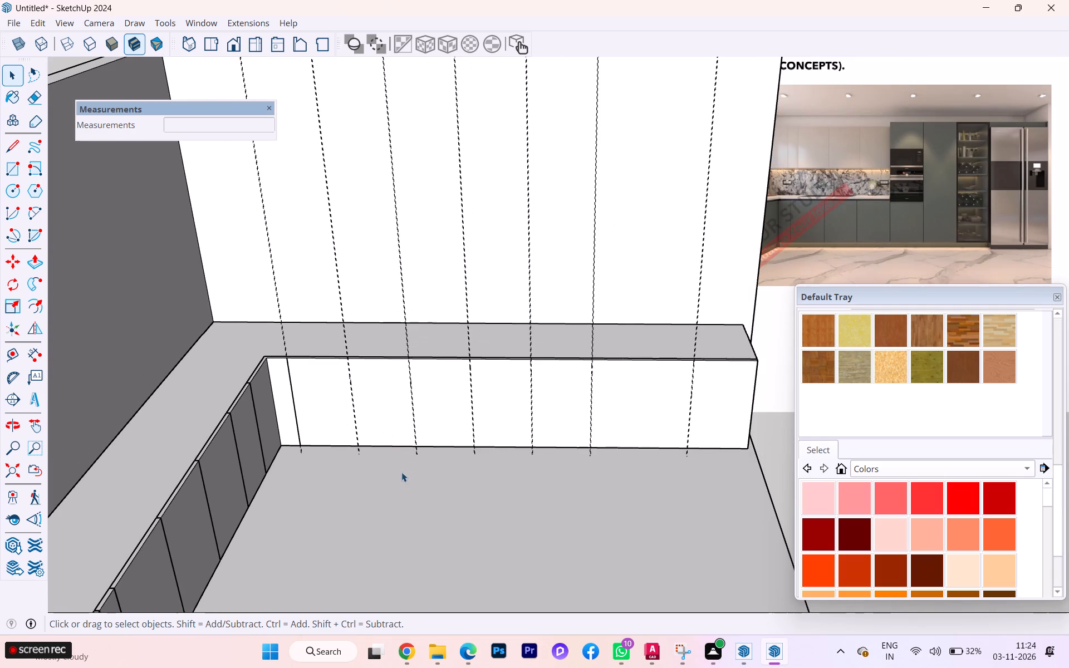
Draw a vertical line 2' 7" long down the cabinet front along the inner guide of the seventh pair, near the second run's free end.
{"action": "scroll", "coordinate": [646, 390], "scroll_direction": "up", "scroll_amount": 3}
{"action": "scroll", "coordinate": [727, 413], "scroll_direction": "up", "scroll_amount": 2}
{"action": "scroll", "coordinate": [727, 413], "scroll_direction": "down", "scroll_amount": 2}
{"action": "middle_click_drag", "start_coordinate": [685, 417], "coordinate": [660, 415]}
{"action": "scroll", "coordinate": [705, 355], "scroll_direction": "up", "scroll_amount": 4}
{"action": "scroll", "coordinate": [704, 355], "scroll_direction": "down", "scroll_amount": 1}
{"action": "scroll", "coordinate": [704, 355], "scroll_direction": "up", "scroll_amount": 3}
{"action": "scroll", "coordinate": [711, 361], "scroll_direction": "down", "scroll_amount": 1}
{"action": "scroll", "coordinate": [711, 362], "scroll_direction": "up", "scroll_amount": 5}
{"action": "scroll", "coordinate": [723, 386], "scroll_direction": "down", "scroll_amount": 1}
{"action": "scroll", "coordinate": [723, 386], "scroll_direction": "up", "scroll_amount": 6}
{"action": "scroll", "coordinate": [708, 393], "scroll_direction": "down", "scroll_amount": 1}
{"action": "scroll", "coordinate": [699, 395], "scroll_direction": "up", "scroll_amount": 1}
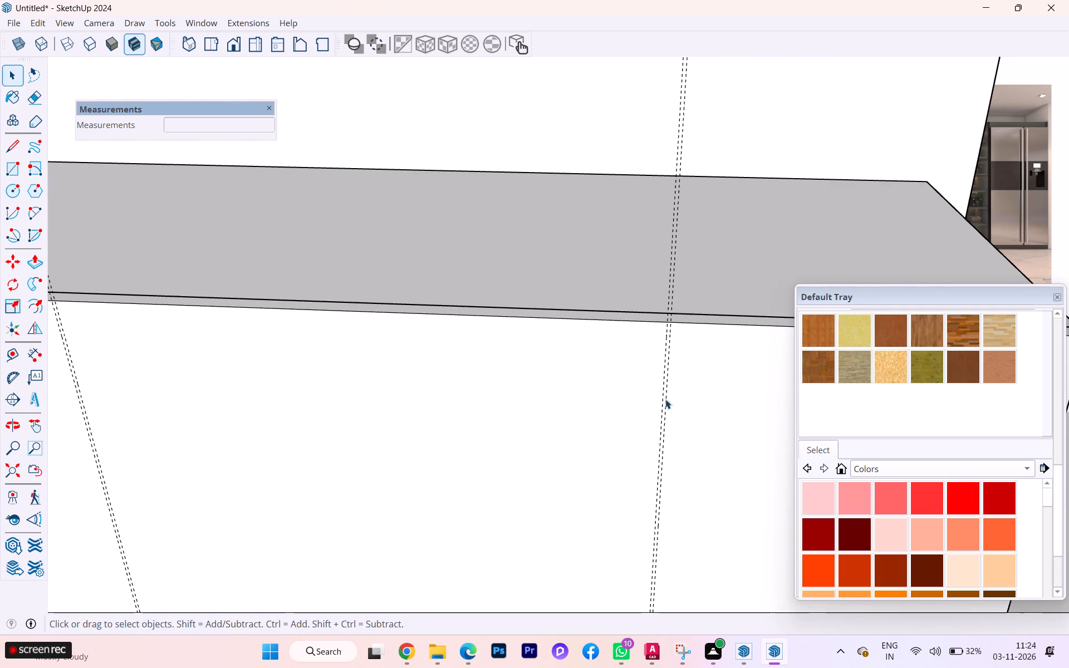
{"action": "key", "text": "l"}
{"action": "scroll", "coordinate": [658, 328], "scroll_direction": "up", "scroll_amount": 2}
{"action": "scroll", "coordinate": [658, 328], "scroll_direction": "down", "scroll_amount": 1}
{"action": "scroll", "coordinate": [658, 328], "scroll_direction": "up", "scroll_amount": 2}
{"action": "scroll", "coordinate": [658, 328], "scroll_direction": "down", "scroll_amount": 1}
{"action": "scroll", "coordinate": [658, 328], "scroll_direction": "up", "scroll_amount": 5}
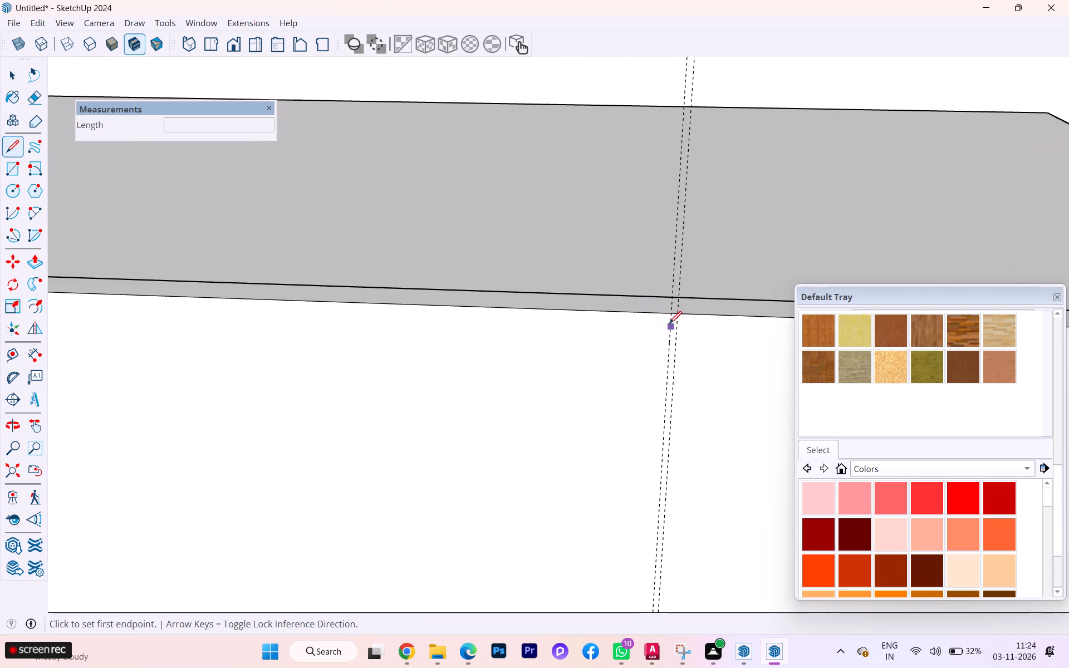
{"action": "left_click", "coordinate": [669, 317]}
{"action": "scroll", "coordinate": [649, 398], "scroll_direction": "down", "scroll_amount": 1}
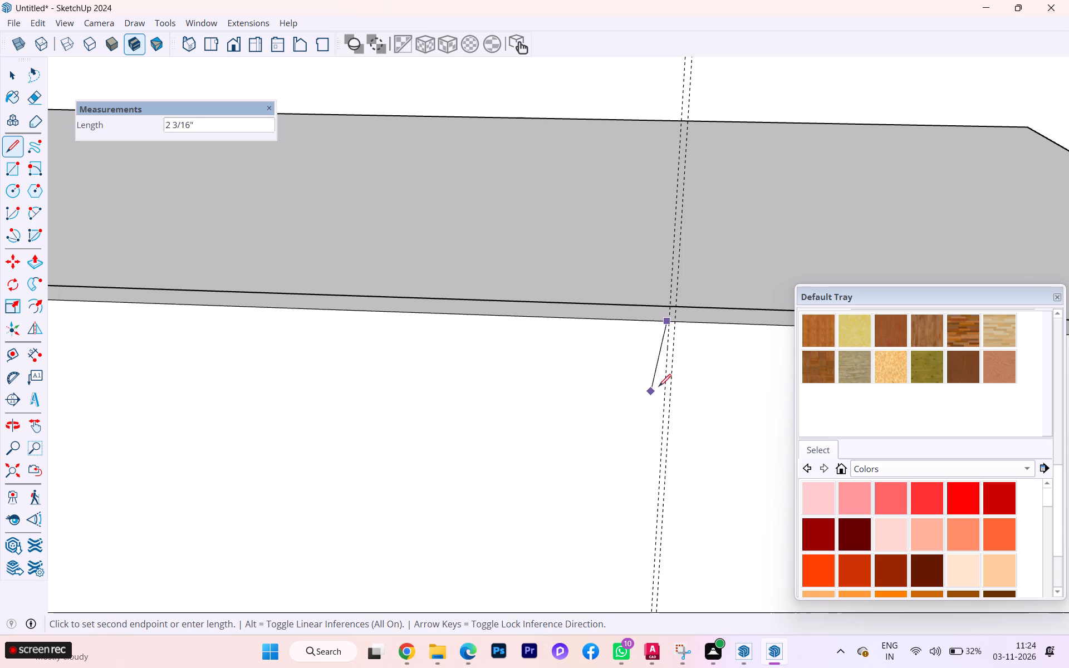
{"action": "key", "text": "Escape"}
{"action": "scroll", "coordinate": [674, 323], "scroll_direction": "up", "scroll_amount": 3}
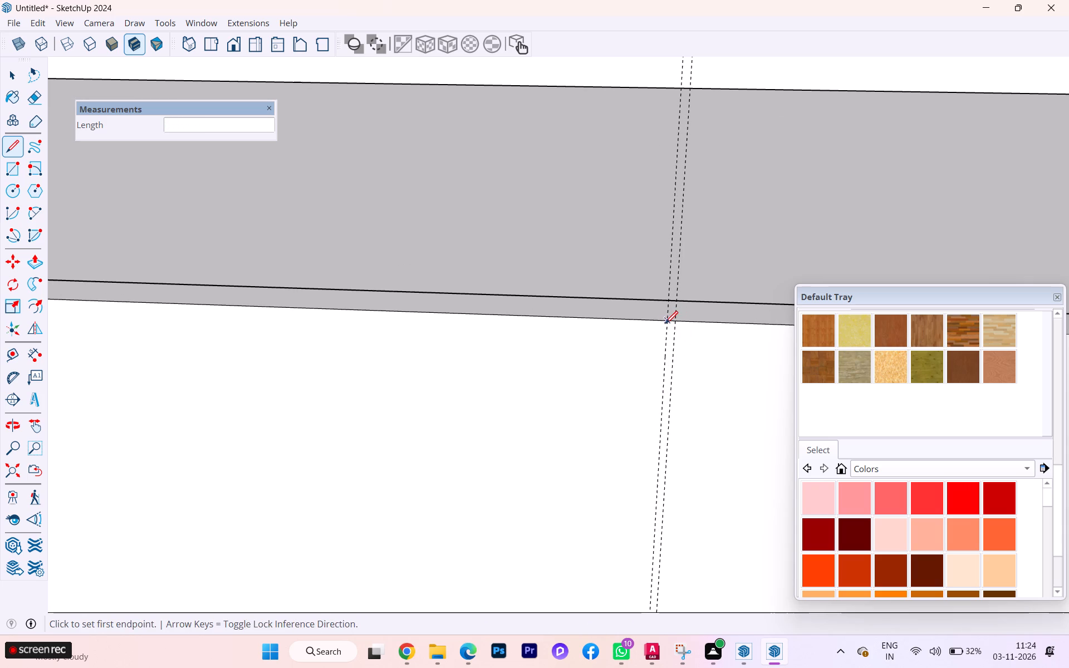
{"action": "left_click", "coordinate": [665, 323]}
{"action": "scroll", "coordinate": [531, 287], "scroll_direction": "down", "scroll_amount": 1}
{"action": "scroll", "coordinate": [528, 284], "scroll_direction": "up", "scroll_amount": 1}
{"action": "scroll", "coordinate": [525, 282], "scroll_direction": "down", "scroll_amount": 9}
{"action": "scroll", "coordinate": [635, 370], "scroll_direction": "down", "scroll_amount": 1}
{"action": "scroll", "coordinate": [635, 371], "scroll_direction": "up", "scroll_amount": 1}
{"action": "scroll", "coordinate": [634, 372], "scroll_direction": "down", "scroll_amount": 2}
{"action": "scroll", "coordinate": [629, 379], "scroll_direction": "up", "scroll_amount": 3}
{"action": "scroll", "coordinate": [629, 381], "scroll_direction": "down", "scroll_amount": 2}
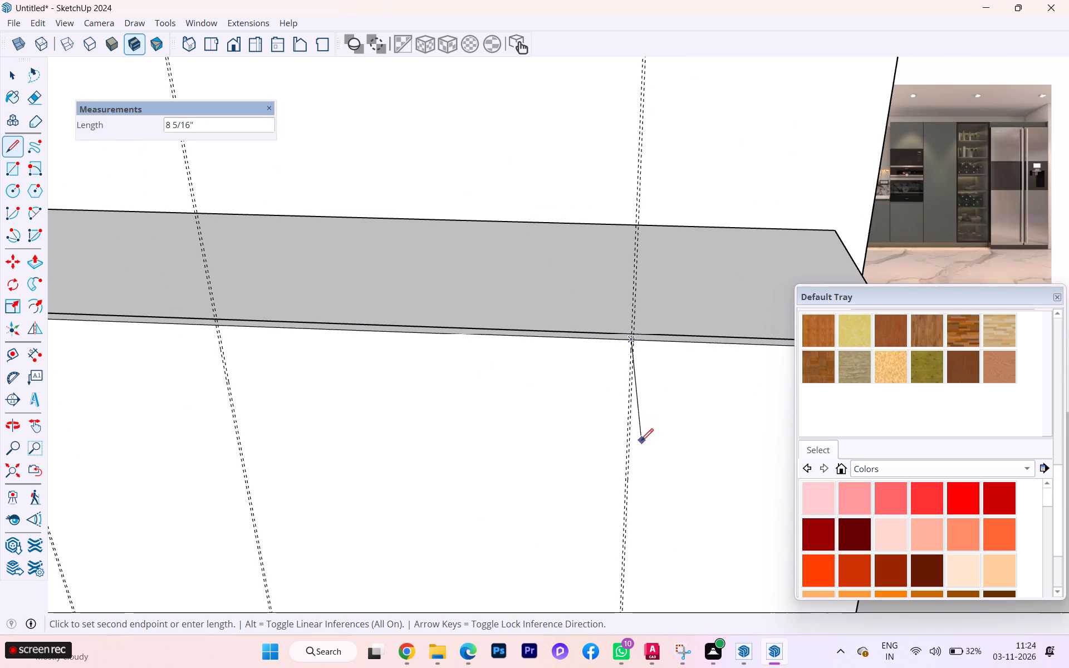
{"action": "key", "text": "Up"}
{"action": "scroll", "coordinate": [474, 267], "scroll_direction": "down", "scroll_amount": 12}
{"action": "scroll", "coordinate": [595, 488], "scroll_direction": "up", "scroll_amount": 5}
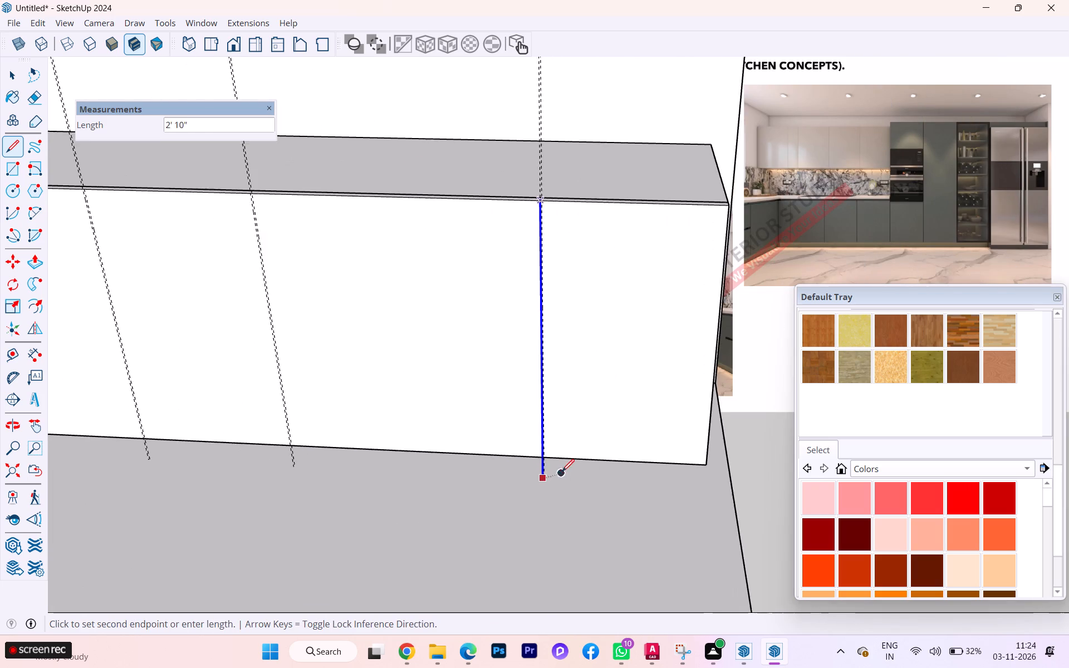
{"action": "scroll", "coordinate": [541, 439], "scroll_direction": "up", "scroll_amount": 1}
{"action": "scroll", "coordinate": [541, 439], "scroll_direction": "down", "scroll_amount": 2}
{"action": "scroll", "coordinate": [541, 439], "scroll_direction": "up", "scroll_amount": 3}
{"action": "scroll", "coordinate": [541, 439], "scroll_direction": "down", "scroll_amount": 2}
{"action": "scroll", "coordinate": [541, 439], "scroll_direction": "up", "scroll_amount": 8}
{"action": "scroll", "coordinate": [543, 450], "scroll_direction": "down", "scroll_amount": 1}
{"action": "scroll", "coordinate": [543, 450], "scroll_direction": "up", "scroll_amount": 14}
{"action": "scroll", "coordinate": [541, 472], "scroll_direction": "down", "scroll_amount": 1}
{"action": "scroll", "coordinate": [541, 472], "scroll_direction": "up", "scroll_amount": 4}
{"action": "scroll", "coordinate": [543, 472], "scroll_direction": "down", "scroll_amount": 1}
{"action": "scroll", "coordinate": [544, 472], "scroll_direction": "up", "scroll_amount": 1}
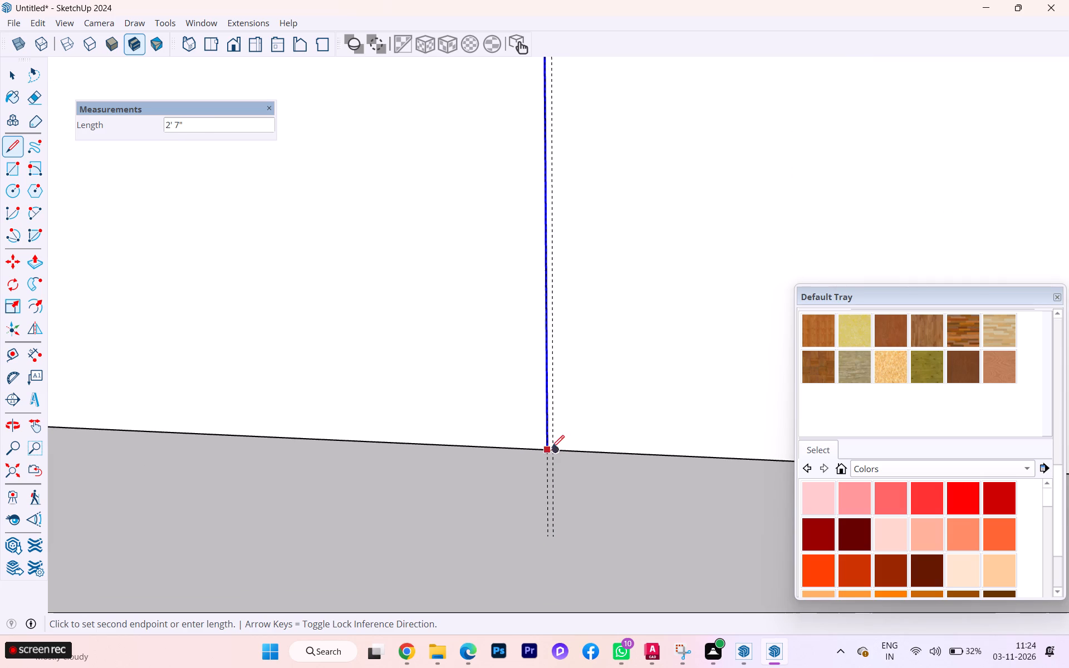
{"action": "left_click", "coordinate": [551, 448]}
{"action": "scroll", "coordinate": [561, 482], "scroll_direction": "down", "scroll_amount": 7}
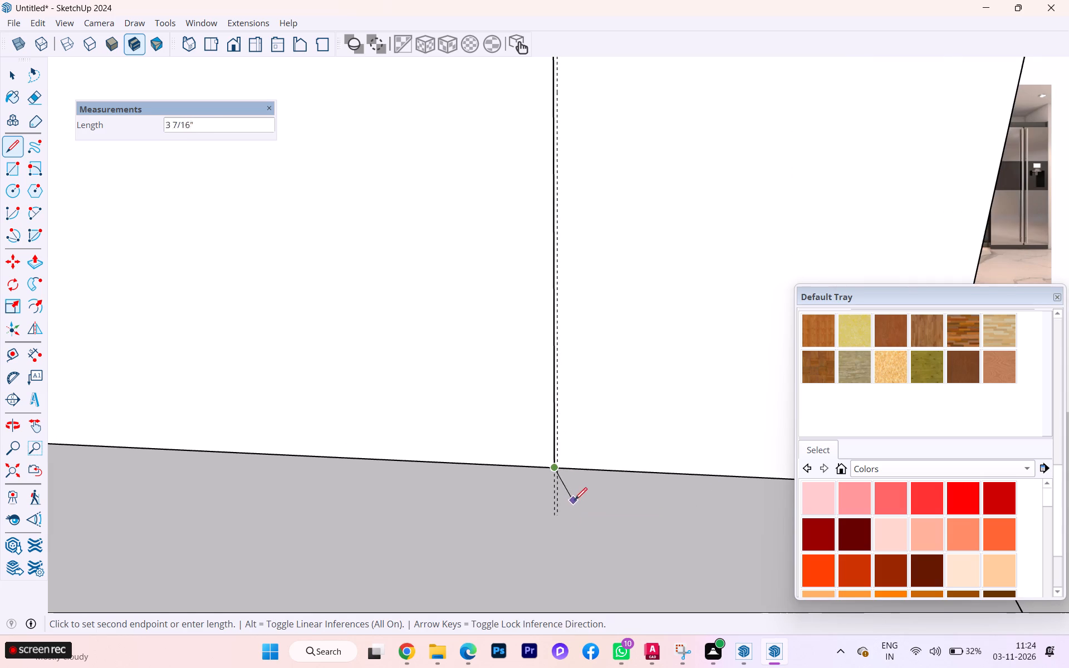
{"action": "key", "text": "Escape"}
Draw a second 2' 7" vertical line along the outer guide of the seventh pair, down to the cabinet front's bottom edge.
{"action": "scroll", "coordinate": [576, 499], "scroll_direction": "down", "scroll_amount": 6}
{"action": "scroll", "coordinate": [566, 519], "scroll_direction": "up", "scroll_amount": 1}
{"action": "scroll", "coordinate": [566, 520], "scroll_direction": "down", "scroll_amount": 5}
{"action": "scroll", "coordinate": [562, 222], "scroll_direction": "up", "scroll_amount": 5}
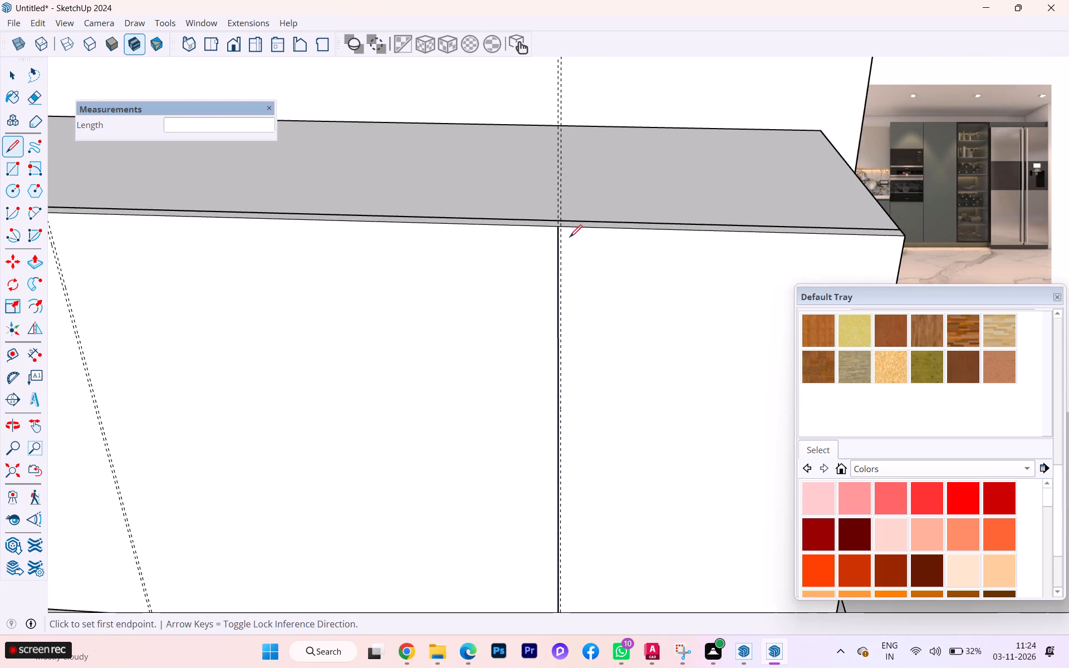
{"action": "scroll", "coordinate": [570, 237], "scroll_direction": "up", "scroll_amount": 1}
{"action": "scroll", "coordinate": [570, 237], "scroll_direction": "down", "scroll_amount": 1}
{"action": "scroll", "coordinate": [570, 237], "scroll_direction": "up", "scroll_amount": 2}
{"action": "scroll", "coordinate": [570, 237], "scroll_direction": "down", "scroll_amount": 3}
{"action": "scroll", "coordinate": [570, 237], "scroll_direction": "up", "scroll_amount": 13}
{"action": "left_click", "coordinate": [549, 215]}
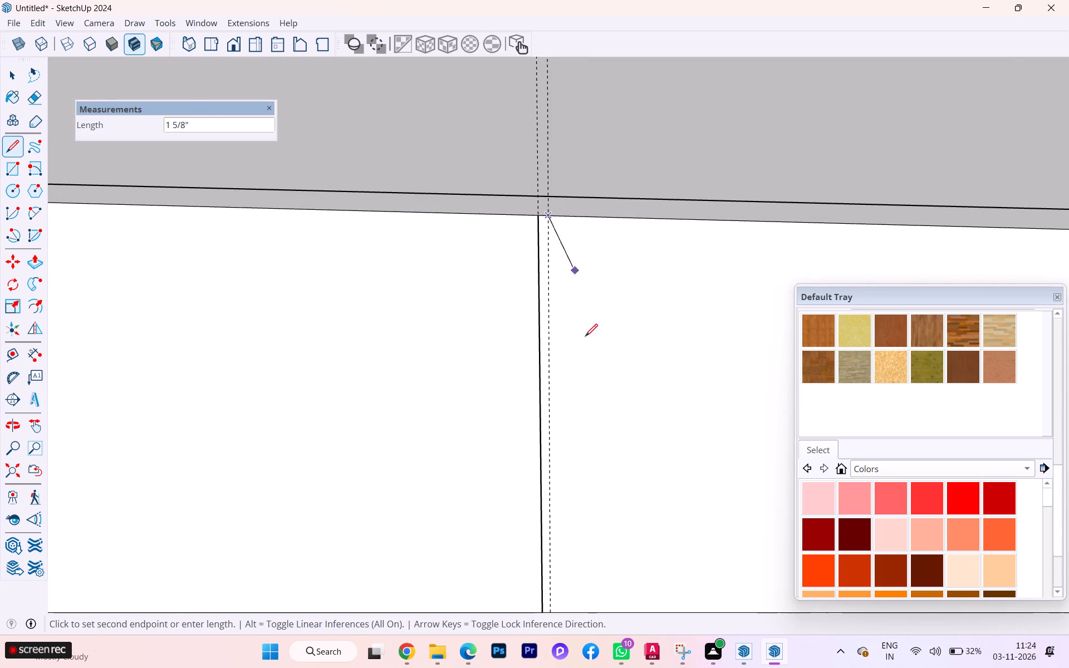
{"action": "scroll", "coordinate": [553, 358], "scroll_direction": "down", "scroll_amount": 4}
{"action": "scroll", "coordinate": [531, 342], "scroll_direction": "up", "scroll_amount": 1}
{"action": "scroll", "coordinate": [529, 338], "scroll_direction": "down", "scroll_amount": 1}
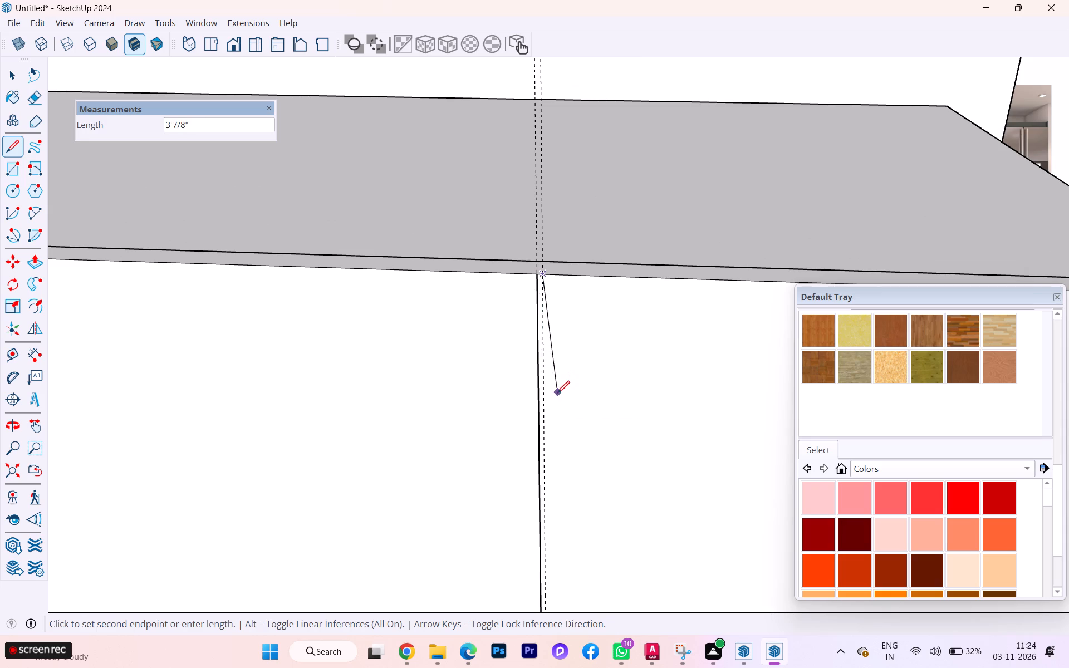
{"action": "key", "text": "Up"}
{"action": "scroll", "coordinate": [510, 327], "scroll_direction": "down", "scroll_amount": 10}
{"action": "scroll", "coordinate": [491, 303], "scroll_direction": "up", "scroll_amount": 2}
{"action": "scroll", "coordinate": [491, 303], "scroll_direction": "down", "scroll_amount": 2}
{"action": "scroll", "coordinate": [491, 303], "scroll_direction": "up", "scroll_amount": 1}
{"action": "scroll", "coordinate": [491, 304], "scroll_direction": "down", "scroll_amount": 1}
{"action": "scroll", "coordinate": [491, 304], "scroll_direction": "up", "scroll_amount": 1}
{"action": "scroll", "coordinate": [491, 307], "scroll_direction": "down", "scroll_amount": 1}
{"action": "scroll", "coordinate": [529, 536], "scroll_direction": "up", "scroll_amount": 10}
{"action": "scroll", "coordinate": [518, 552], "scroll_direction": "down", "scroll_amount": 4}
{"action": "scroll", "coordinate": [518, 552], "scroll_direction": "up", "scroll_amount": 2}
{"action": "scroll", "coordinate": [514, 547], "scroll_direction": "down", "scroll_amount": 1}
{"action": "scroll", "coordinate": [514, 548], "scroll_direction": "up", "scroll_amount": 4}
{"action": "scroll", "coordinate": [513, 552], "scroll_direction": "down", "scroll_amount": 1}
{"action": "scroll", "coordinate": [513, 552], "scroll_direction": "up", "scroll_amount": 2}
{"action": "scroll", "coordinate": [512, 550], "scroll_direction": "down", "scroll_amount": 2}
{"action": "scroll", "coordinate": [512, 549], "scroll_direction": "up", "scroll_amount": 1}
{"action": "scroll", "coordinate": [512, 549], "scroll_direction": "down", "scroll_amount": 3}
{"action": "scroll", "coordinate": [512, 549], "scroll_direction": "up", "scroll_amount": 1}
{"action": "scroll", "coordinate": [512, 549], "scroll_direction": "down", "scroll_amount": 2}
{"action": "scroll", "coordinate": [512, 549], "scroll_direction": "up", "scroll_amount": 2}
{"action": "scroll", "coordinate": [512, 548], "scroll_direction": "down", "scroll_amount": 1}
{"action": "scroll", "coordinate": [512, 548], "scroll_direction": "up", "scroll_amount": 6}
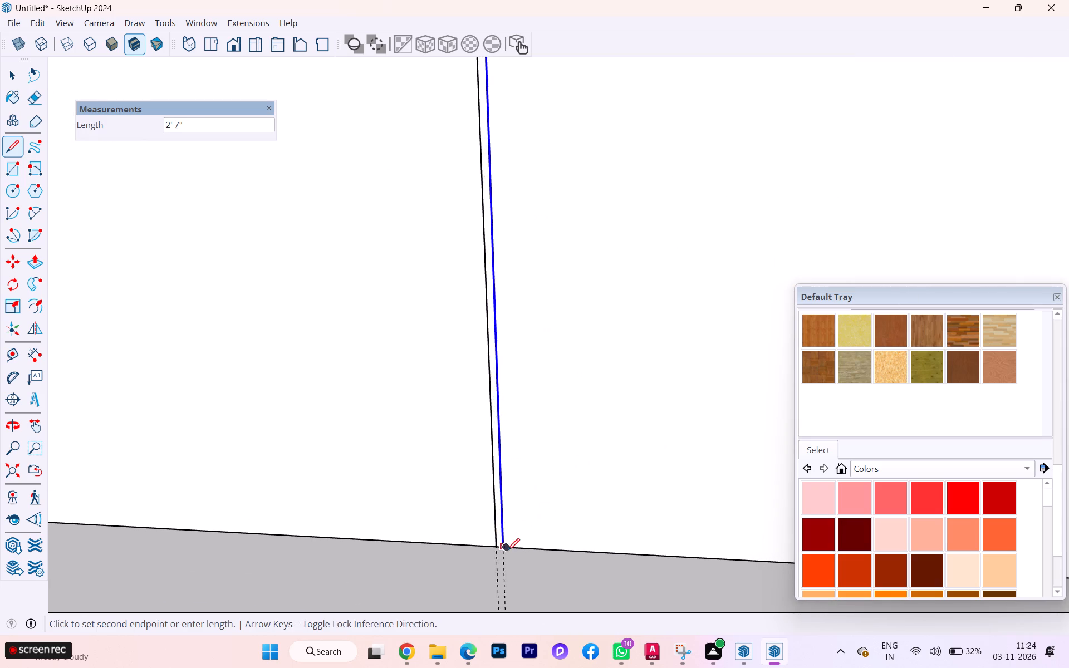
{"action": "scroll", "coordinate": [507, 551], "scroll_direction": "up", "scroll_amount": 2}
{"action": "scroll", "coordinate": [508, 553], "scroll_direction": "down", "scroll_amount": 1}
{"action": "scroll", "coordinate": [508, 553], "scroll_direction": "up", "scroll_amount": 9}
{"action": "scroll", "coordinate": [507, 551], "scroll_direction": "down", "scroll_amount": 1}
{"action": "scroll", "coordinate": [507, 551], "scroll_direction": "up", "scroll_amount": 2}
{"action": "scroll", "coordinate": [507, 549], "scroll_direction": "down", "scroll_amount": 1}
{"action": "left_click", "coordinate": [497, 544]}
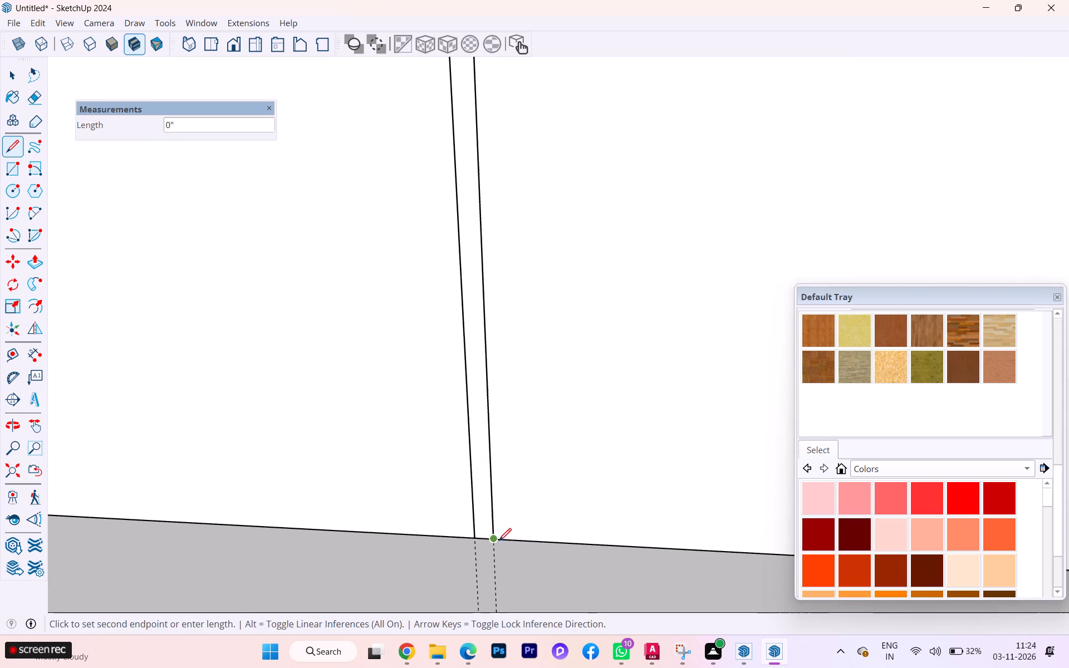
{"action": "key", "text": "space"}
{"action": "scroll", "coordinate": [527, 493], "scroll_direction": "down", "scroll_amount": 8}
{"action": "scroll", "coordinate": [566, 527], "scroll_direction": "down", "scroll_amount": 2}
{"action": "key", "text": "Escape"}
{"action": "scroll", "coordinate": [571, 519], "scroll_direction": "up", "scroll_amount": 1}
{"action": "scroll", "coordinate": [571, 519], "scroll_direction": "down", "scroll_amount": 6}
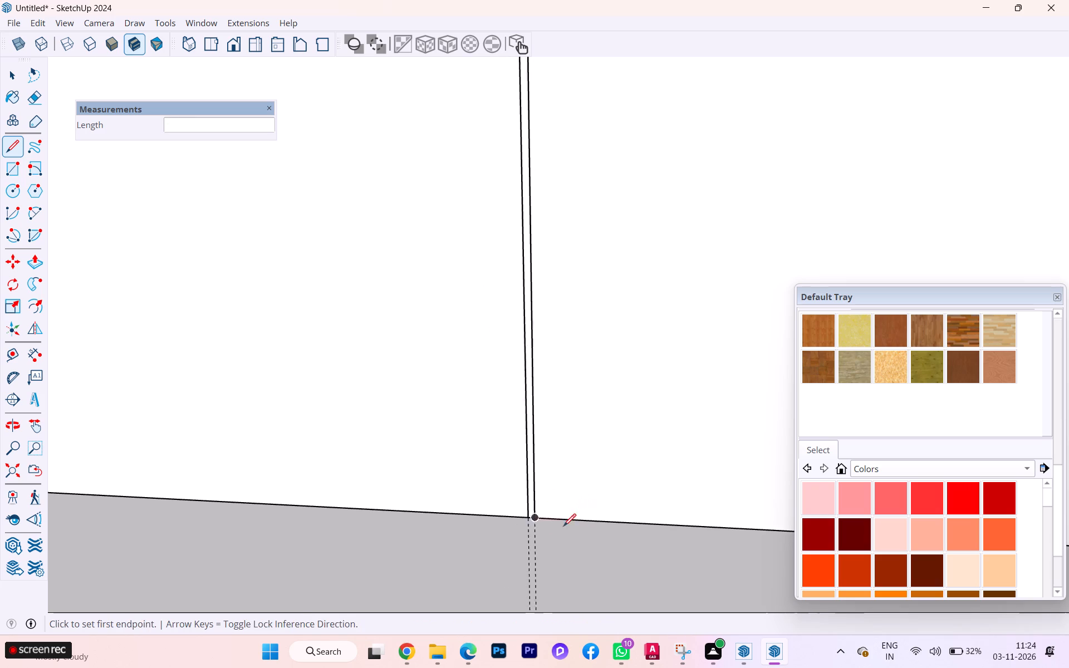
{"action": "left_click", "coordinate": [9, 81]}
{"action": "left_click", "coordinate": [292, 564]}
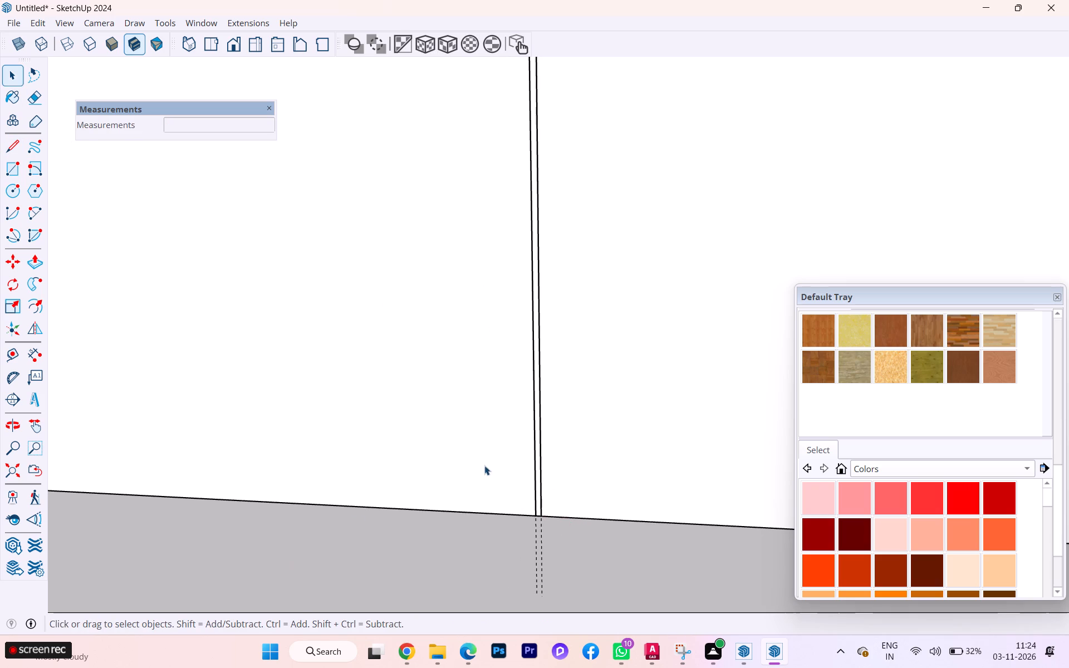
Examine the gap lines at the seventh guide pair and the remaining guide pairs along the second run's front.
{"action": "scroll", "coordinate": [491, 462], "scroll_direction": "down", "scroll_amount": 6}
{"action": "middle_click_drag", "start_coordinate": [447, 480], "coordinate": [313, 582]}
{"action": "scroll", "coordinate": [443, 477], "scroll_direction": "down", "scroll_amount": 3}
{"action": "scroll", "coordinate": [444, 480], "scroll_direction": "up", "scroll_amount": 1}
{"action": "scroll", "coordinate": [444, 482], "scroll_direction": "down", "scroll_amount": 5}
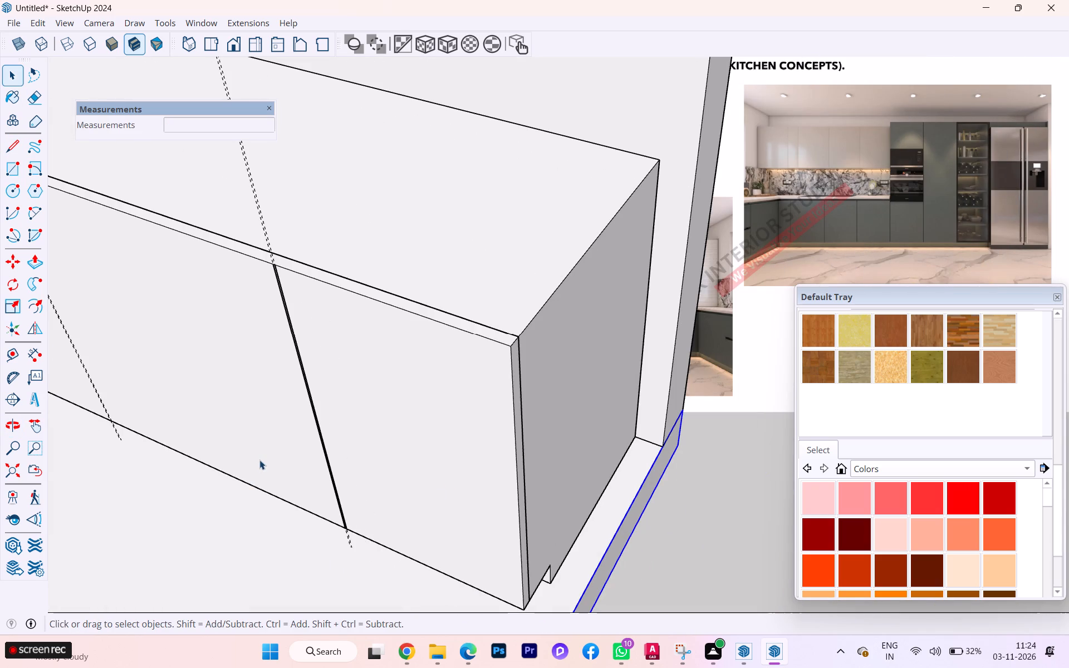
{"action": "scroll", "coordinate": [263, 455], "scroll_direction": "down", "scroll_amount": 2}
{"action": "middle_click_drag", "start_coordinate": [289, 442], "coordinate": [329, 438]}
{"action": "scroll", "coordinate": [289, 442], "scroll_direction": "down", "scroll_amount": 1}
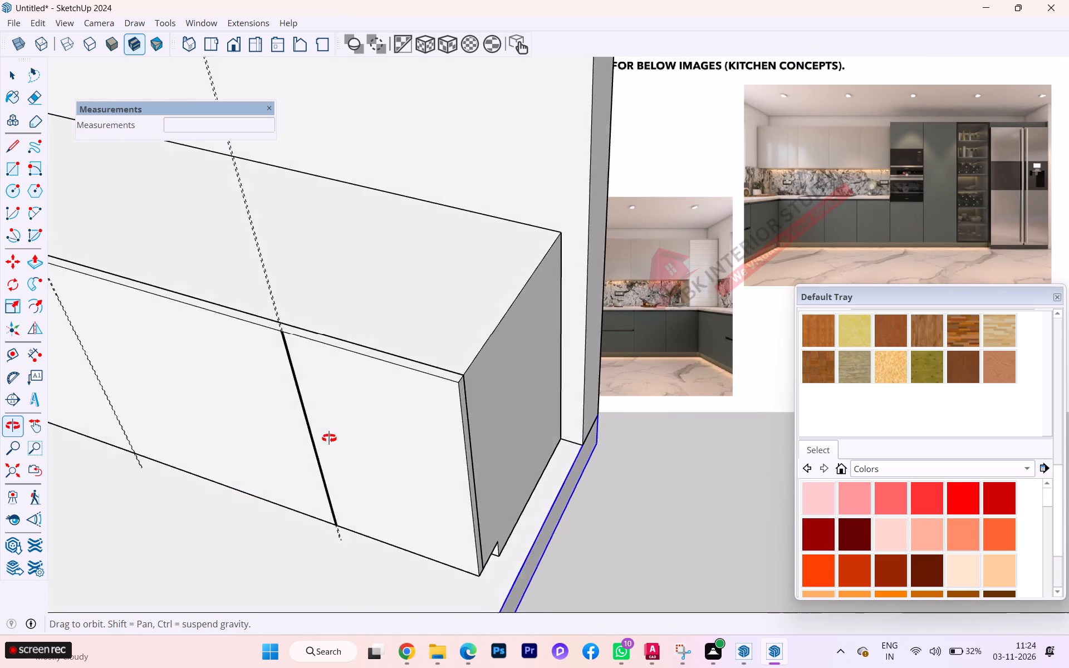
{"action": "middle_click_drag", "start_coordinate": [329, 438], "coordinate": [444, 421]}
{"action": "scroll", "coordinate": [347, 359], "scroll_direction": "up", "scroll_amount": 4}
{"action": "scroll", "coordinate": [347, 359], "scroll_direction": "down", "scroll_amount": 1}
{"action": "scroll", "coordinate": [347, 359], "scroll_direction": "up", "scroll_amount": 2}
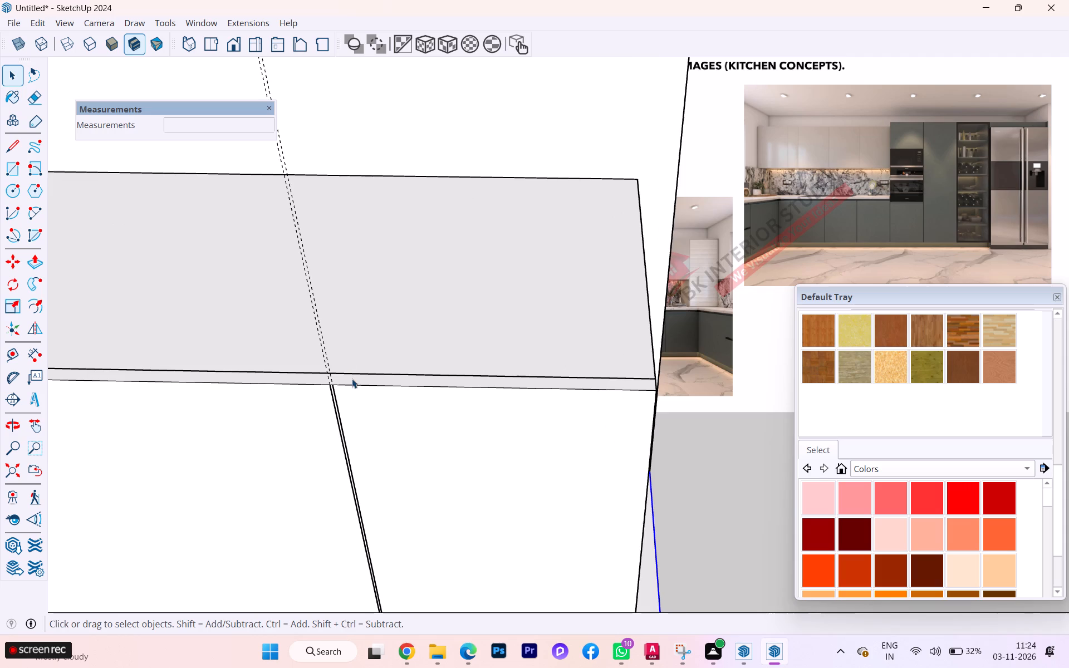
{"action": "scroll", "coordinate": [351, 383], "scroll_direction": "up", "scroll_amount": 1}
{"action": "scroll", "coordinate": [351, 383], "scroll_direction": "down", "scroll_amount": 1}
{"action": "scroll", "coordinate": [351, 383], "scroll_direction": "up", "scroll_amount": 3}
{"action": "scroll", "coordinate": [419, 399], "scroll_direction": "down", "scroll_amount": 3}
{"action": "scroll", "coordinate": [424, 401], "scroll_direction": "up", "scroll_amount": 1}
{"action": "scroll", "coordinate": [451, 399], "scroll_direction": "down", "scroll_amount": 2}
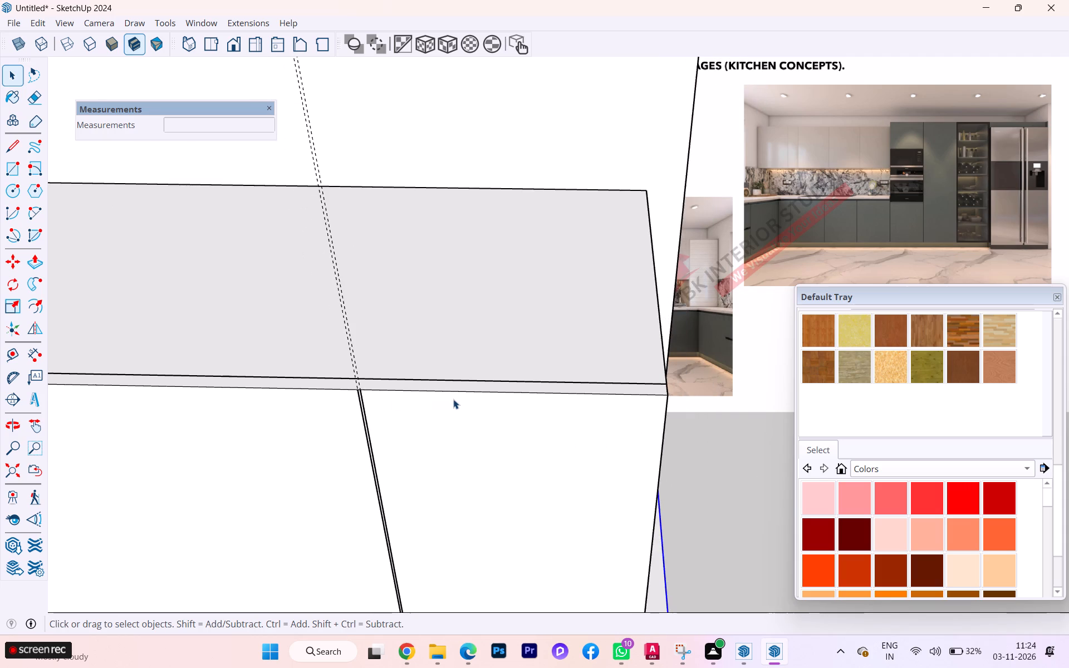
{"action": "scroll", "coordinate": [454, 399], "scroll_direction": "down", "scroll_amount": 10}
{"action": "scroll", "coordinate": [499, 414], "scroll_direction": "down", "scroll_amount": 2}
{"action": "scroll", "coordinate": [499, 414], "scroll_direction": "up", "scroll_amount": 1}
{"action": "scroll", "coordinate": [499, 414], "scroll_direction": "down", "scroll_amount": 1}
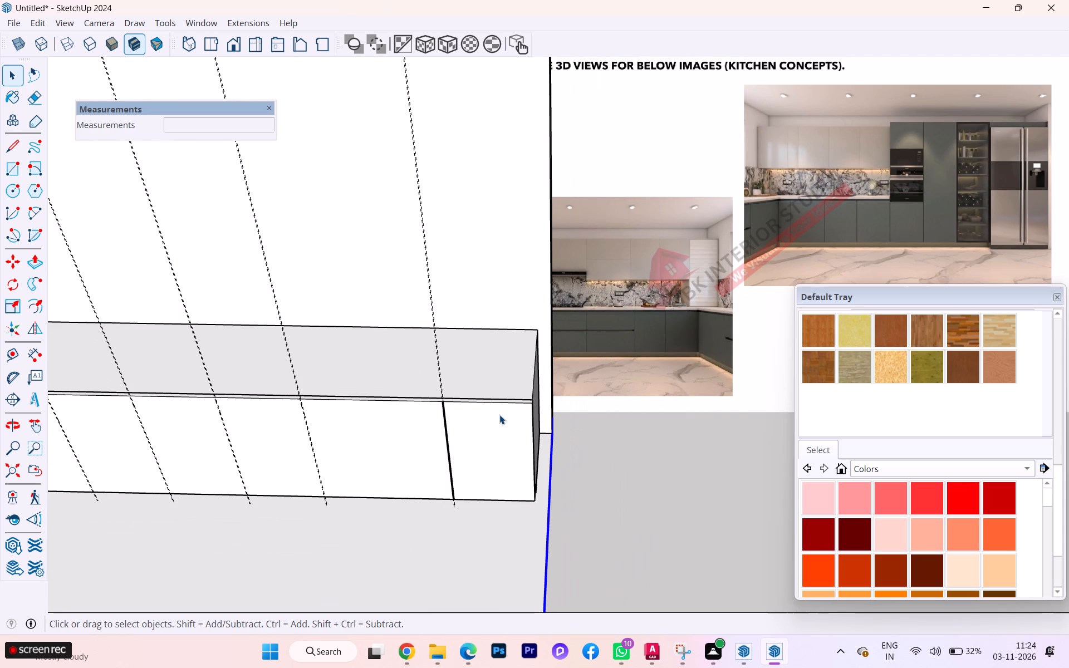
{"action": "middle_click_drag", "start_coordinate": [491, 416], "coordinate": [457, 416]}
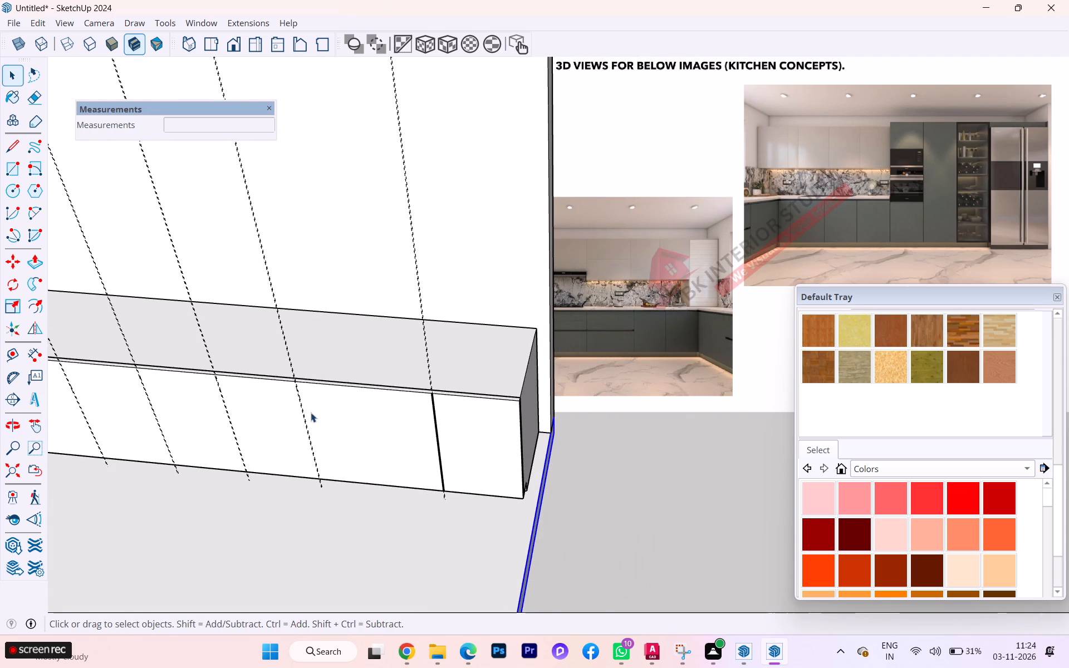
{"action": "scroll", "coordinate": [316, 409], "scroll_direction": "up", "scroll_amount": 7}
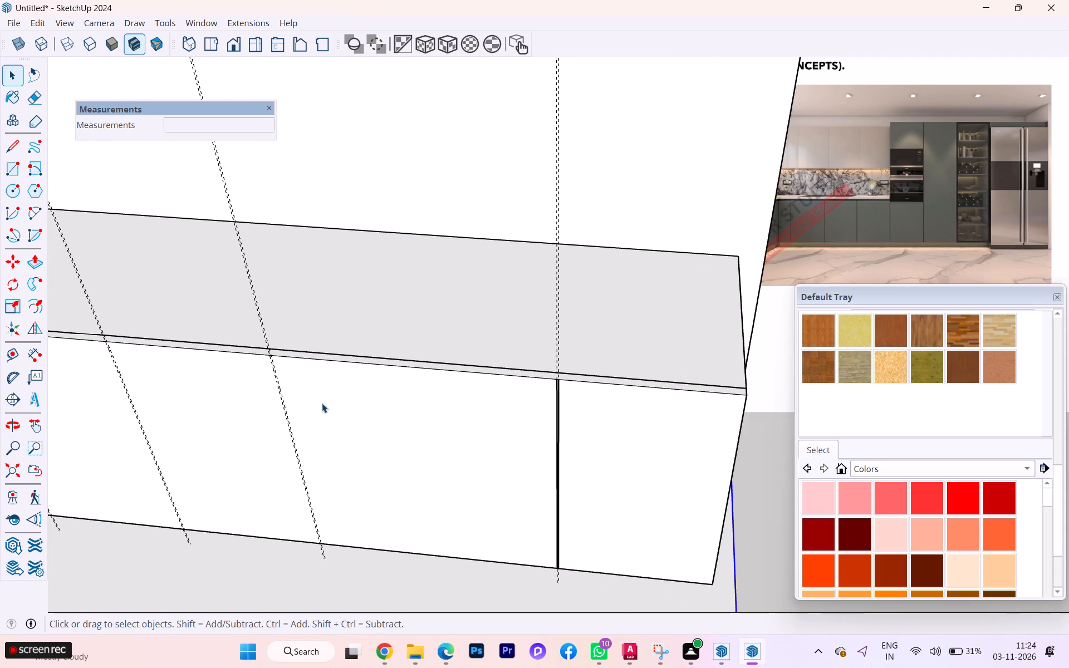
Push the free-end face of the second run's shutter panel inward about 1' 6 3/4" to the seventh pair's outer guide.
{"action": "scroll", "coordinate": [327, 405], "scroll_direction": "down", "scroll_amount": 2}
{"action": "scroll", "coordinate": [395, 397], "scroll_direction": "down", "scroll_amount": 4}
{"action": "scroll", "coordinate": [522, 390], "scroll_direction": "down", "scroll_amount": 3}
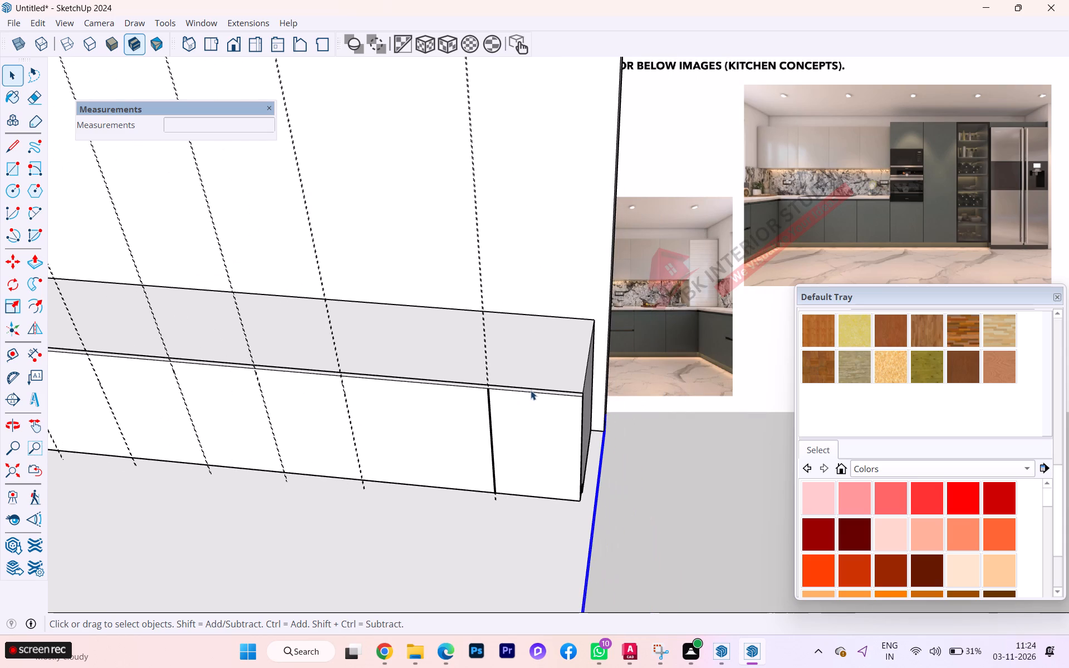
{"action": "scroll", "coordinate": [531, 390], "scroll_direction": "down", "scroll_amount": 4}
{"action": "scroll", "coordinate": [534, 394], "scroll_direction": "up", "scroll_amount": 1}
{"action": "scroll", "coordinate": [534, 394], "scroll_direction": "down", "scroll_amount": 2}
{"action": "scroll", "coordinate": [531, 397], "scroll_direction": "up", "scroll_amount": 1}
{"action": "scroll", "coordinate": [531, 400], "scroll_direction": "down", "scroll_amount": 1}
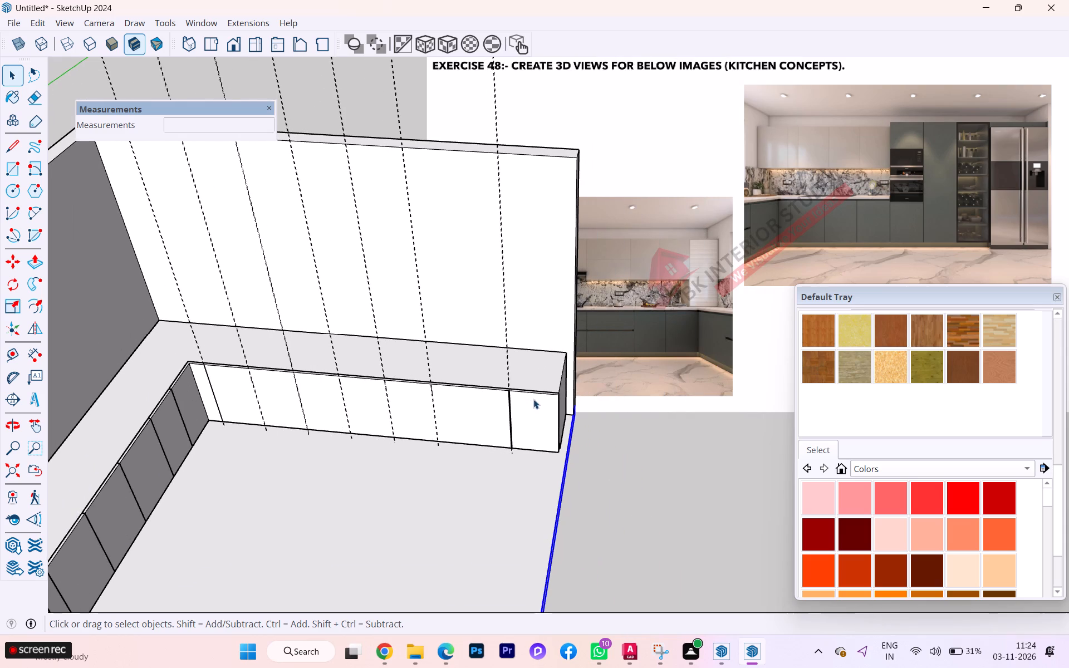
{"action": "middle_click_drag", "start_coordinate": [552, 401], "coordinate": [127, 443]}
{"action": "scroll", "coordinate": [468, 357], "scroll_direction": "up", "scroll_amount": 1}
{"action": "scroll", "coordinate": [468, 357], "scroll_direction": "down", "scroll_amount": 1}
{"action": "scroll", "coordinate": [475, 357], "scroll_direction": "up", "scroll_amount": 2}
{"action": "scroll", "coordinate": [487, 360], "scroll_direction": "down", "scroll_amount": 2}
{"action": "scroll", "coordinate": [490, 361], "scroll_direction": "up", "scroll_amount": 2}
{"action": "left_click", "coordinate": [517, 369]}
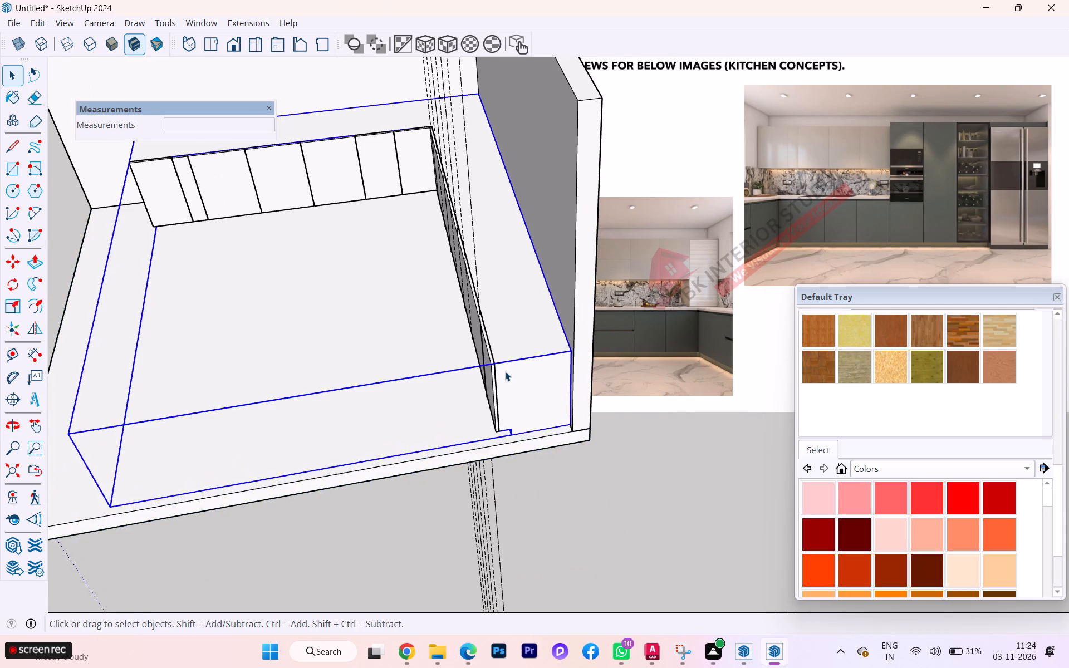
{"action": "scroll", "coordinate": [499, 371], "scroll_direction": "up", "scroll_amount": 11}
{"action": "scroll", "coordinate": [496, 358], "scroll_direction": "down", "scroll_amount": 4}
{"action": "scroll", "coordinate": [496, 358], "scroll_direction": "up", "scroll_amount": 2}
{"action": "scroll", "coordinate": [496, 358], "scroll_direction": "down", "scroll_amount": 1}
{"action": "scroll", "coordinate": [496, 358], "scroll_direction": "up", "scroll_amount": 5}
{"action": "scroll", "coordinate": [490, 363], "scroll_direction": "down", "scroll_amount": 1}
{"action": "scroll", "coordinate": [488, 364], "scroll_direction": "up", "scroll_amount": 1}
{"action": "left_click", "coordinate": [481, 367]}
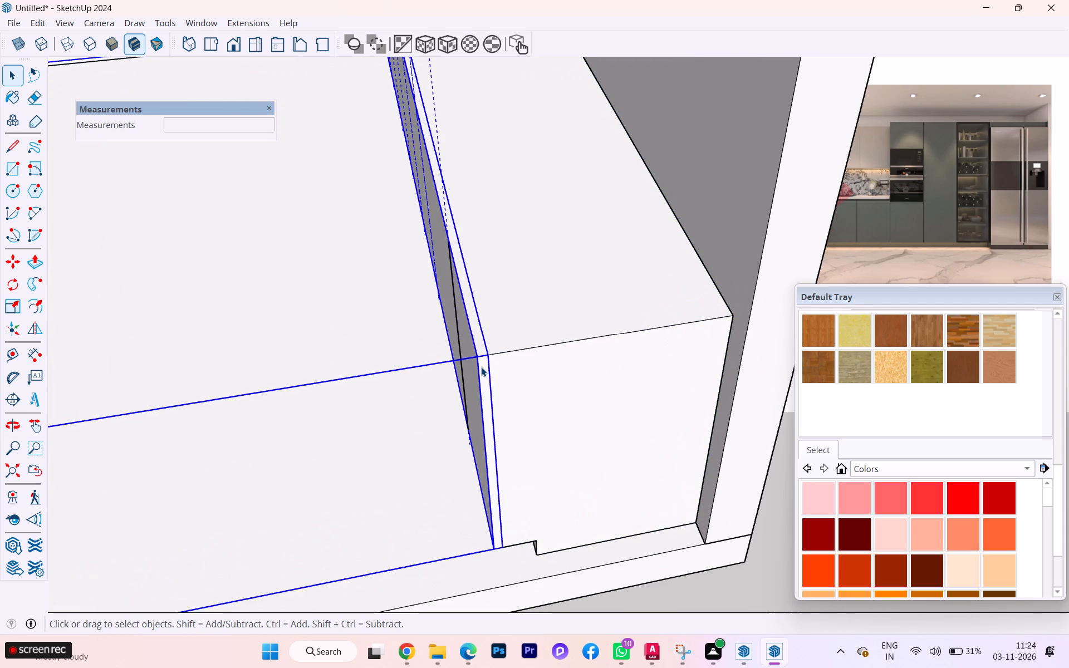
{"action": "double_click", "coordinate": [481, 367]}
{"action": "left_click", "coordinate": [481, 366]}
{"action": "scroll", "coordinate": [486, 374], "scroll_direction": "down", "scroll_amount": 1}
{"action": "middle_click_drag", "start_coordinate": [486, 375], "coordinate": [732, 370]}
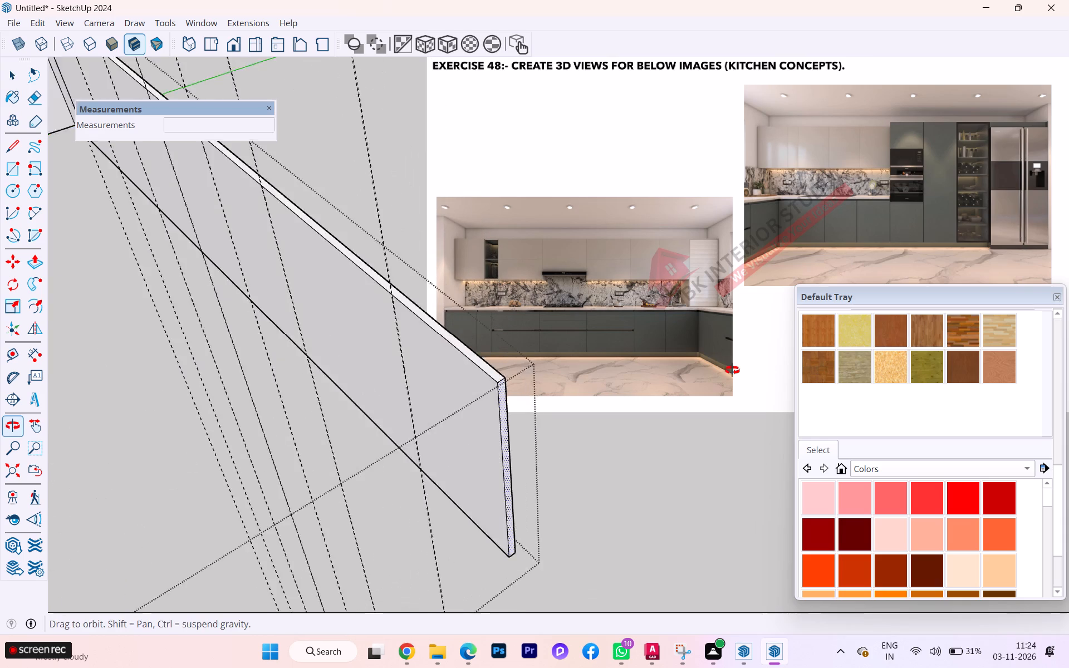
{"action": "middle_click_drag", "start_coordinate": [732, 370], "coordinate": [766, 369]}
{"action": "key", "text": "p"}
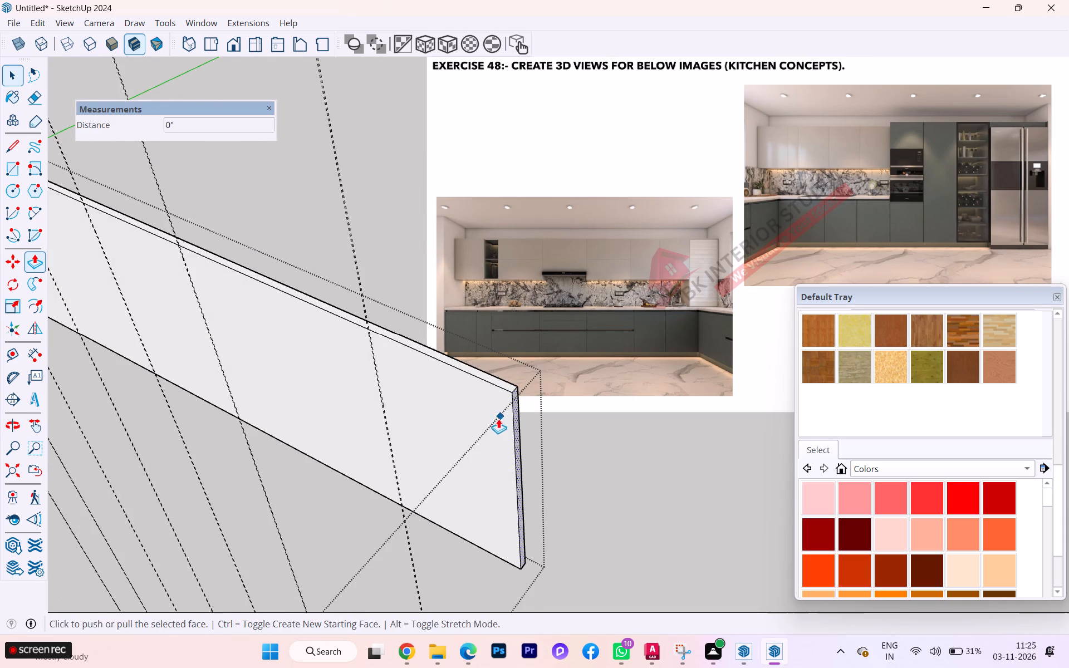
{"action": "scroll", "coordinate": [493, 405], "scroll_direction": "up", "scroll_amount": 1}
{"action": "scroll", "coordinate": [498, 404], "scroll_direction": "down", "scroll_amount": 1}
{"action": "scroll", "coordinate": [503, 405], "scroll_direction": "up", "scroll_amount": 2}
{"action": "scroll", "coordinate": [512, 408], "scroll_direction": "down", "scroll_amount": 1}
{"action": "scroll", "coordinate": [513, 408], "scroll_direction": "up", "scroll_amount": 6}
{"action": "scroll", "coordinate": [531, 399], "scroll_direction": "down", "scroll_amount": 2}
{"action": "scroll", "coordinate": [531, 399], "scroll_direction": "up", "scroll_amount": 2}
{"action": "left_click", "coordinate": [519, 389]}
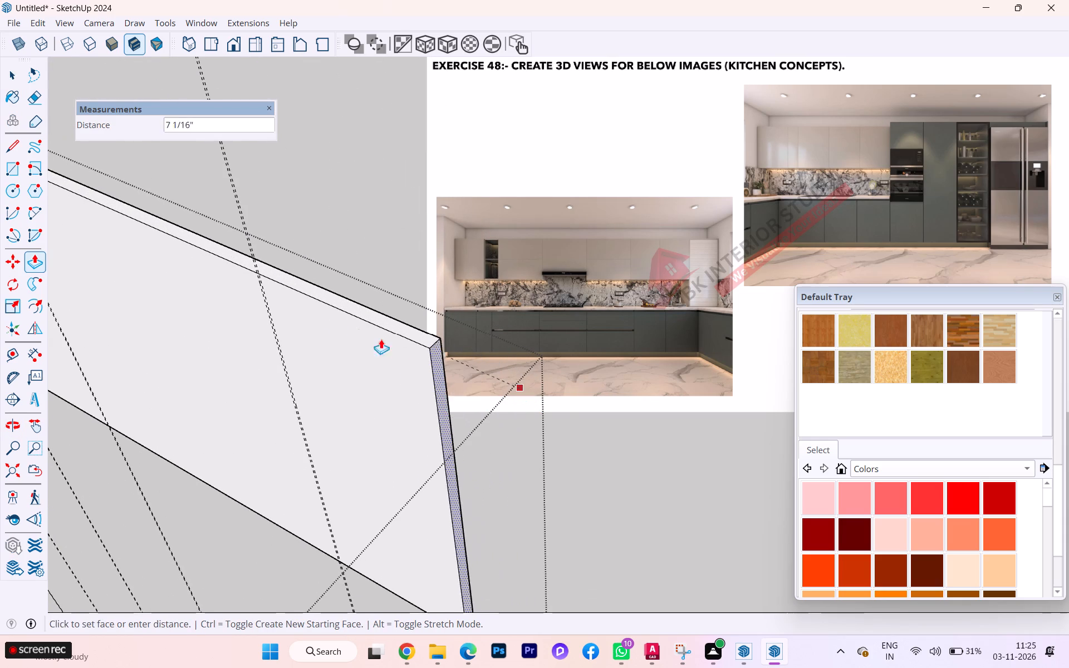
{"action": "scroll", "coordinate": [287, 277], "scroll_direction": "up", "scroll_amount": 5}
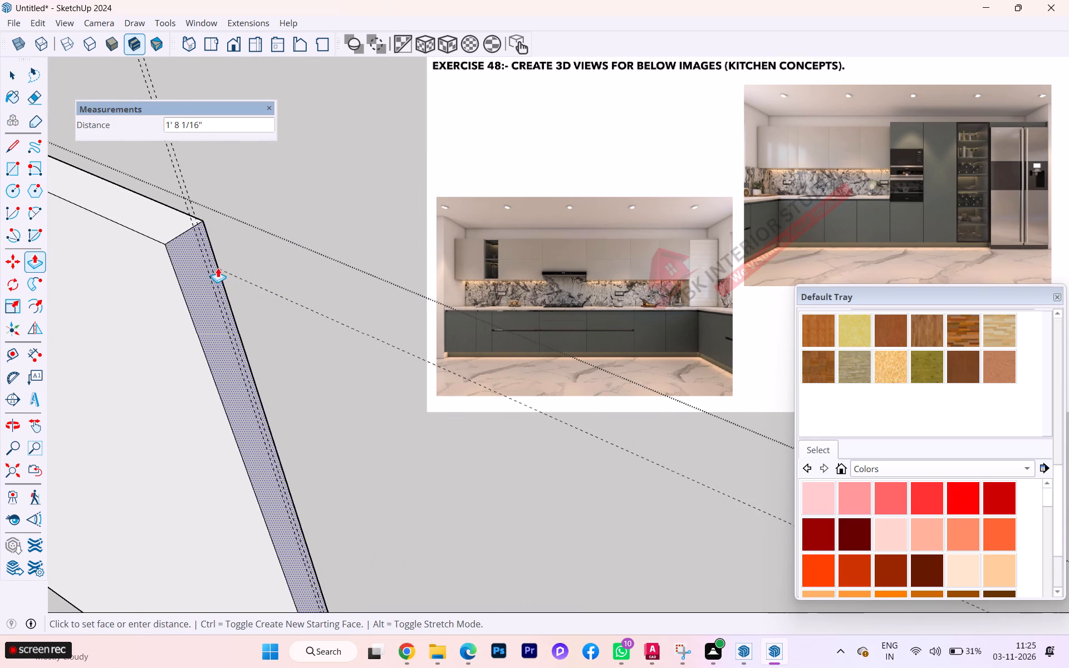
{"action": "left_click", "coordinate": [211, 264]}
{"action": "scroll", "coordinate": [307, 340], "scroll_direction": "down", "scroll_amount": 3}
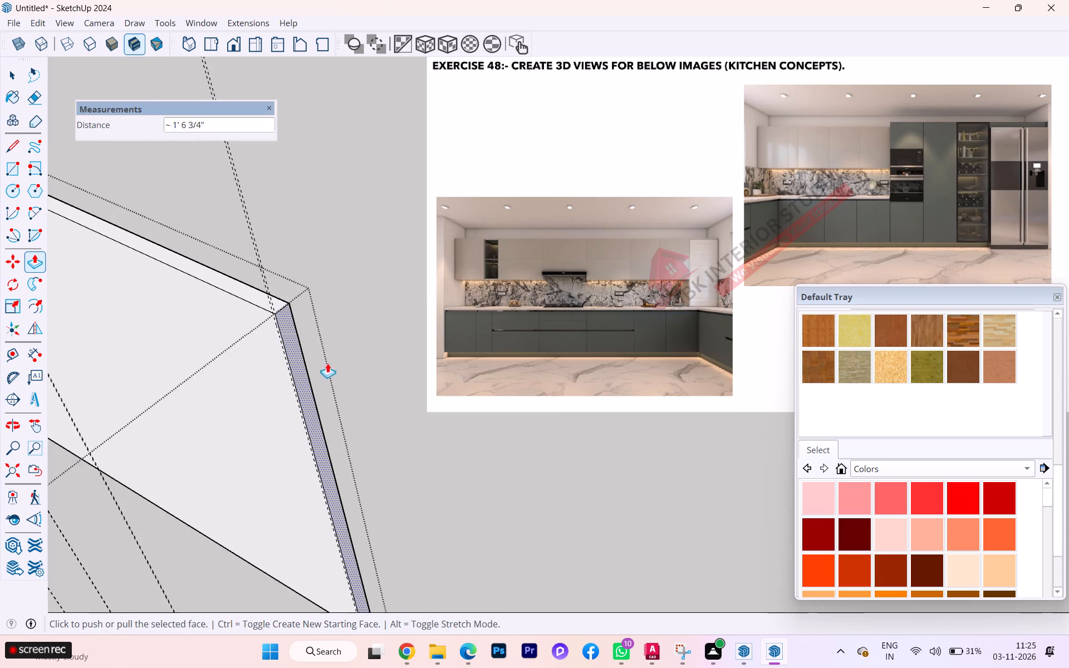
{"action": "scroll", "coordinate": [327, 363], "scroll_direction": "down", "scroll_amount": 2}
{"action": "scroll", "coordinate": [324, 364], "scroll_direction": "up", "scroll_amount": 1}
{"action": "scroll", "coordinate": [323, 365], "scroll_direction": "down", "scroll_amount": 2}
{"action": "left_click", "coordinate": [17, 79]}
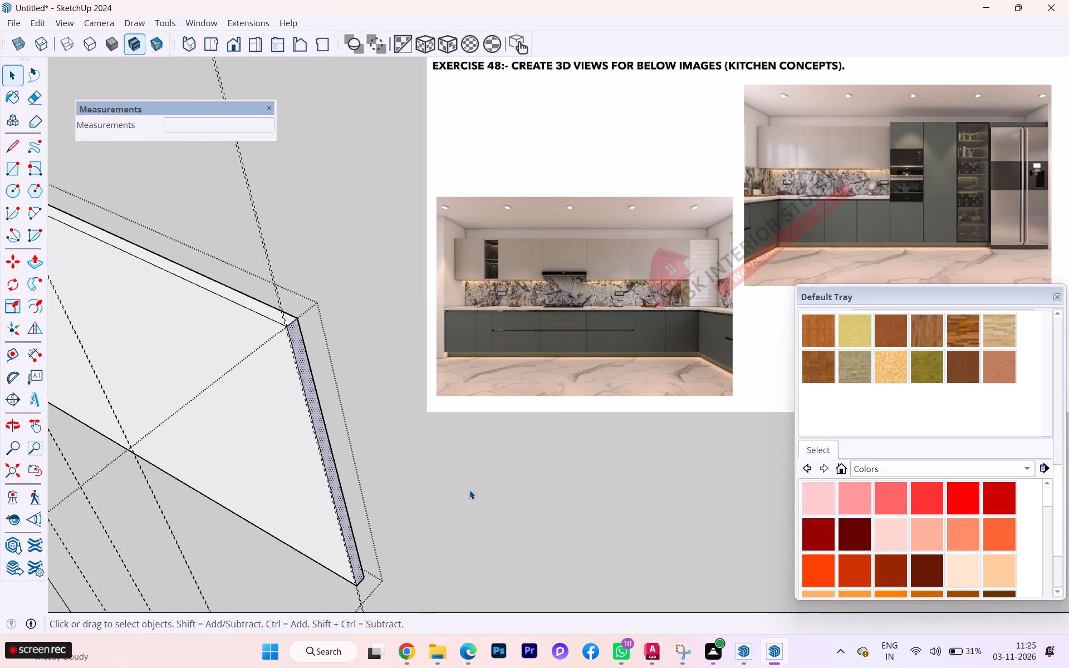
{"action": "left_click", "coordinate": [469, 490]}
Select the two vertical gap lines at the shutter panel's shortened end and cut them from the model.
{"action": "scroll", "coordinate": [375, 448], "scroll_direction": "down", "scroll_amount": 1}
{"action": "middle_click_drag", "start_coordinate": [371, 441], "coordinate": [453, 424]}
{"action": "scroll", "coordinate": [353, 416], "scroll_direction": "down", "scroll_amount": 3}
{"action": "scroll", "coordinate": [352, 415], "scroll_direction": "up", "scroll_amount": 10}
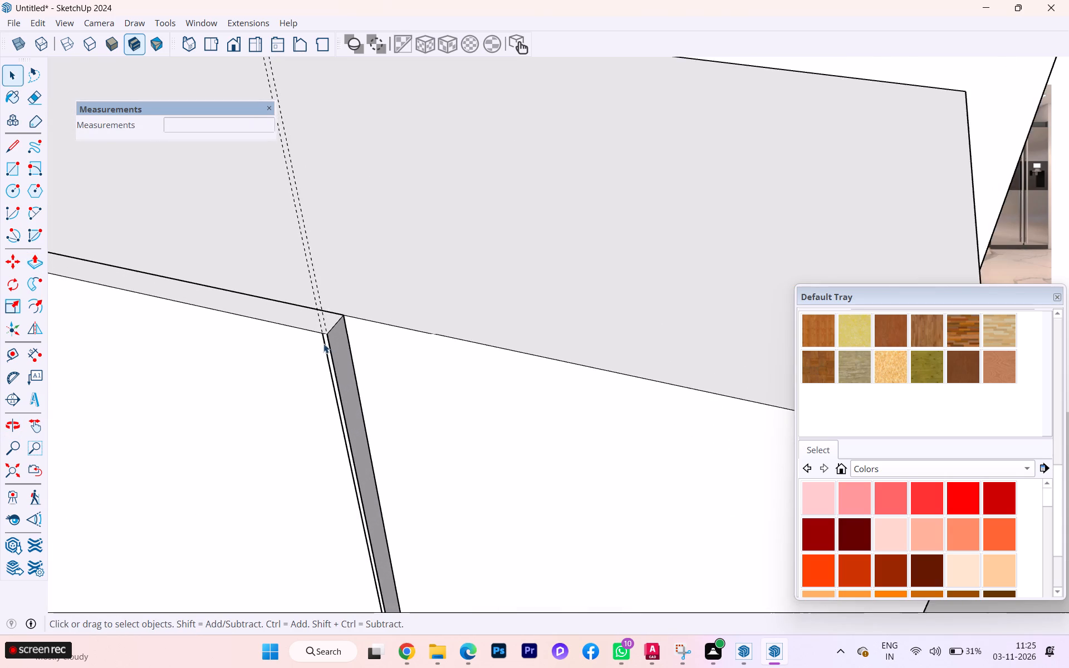
{"action": "scroll", "coordinate": [323, 342], "scroll_direction": "up", "scroll_amount": 3}
{"action": "scroll", "coordinate": [323, 342], "scroll_direction": "down", "scroll_amount": 1}
{"action": "scroll", "coordinate": [323, 342], "scroll_direction": "up", "scroll_amount": 2}
{"action": "left_click", "coordinate": [323, 342]}
{"action": "left_click", "coordinate": [331, 347], "text": "shift"}
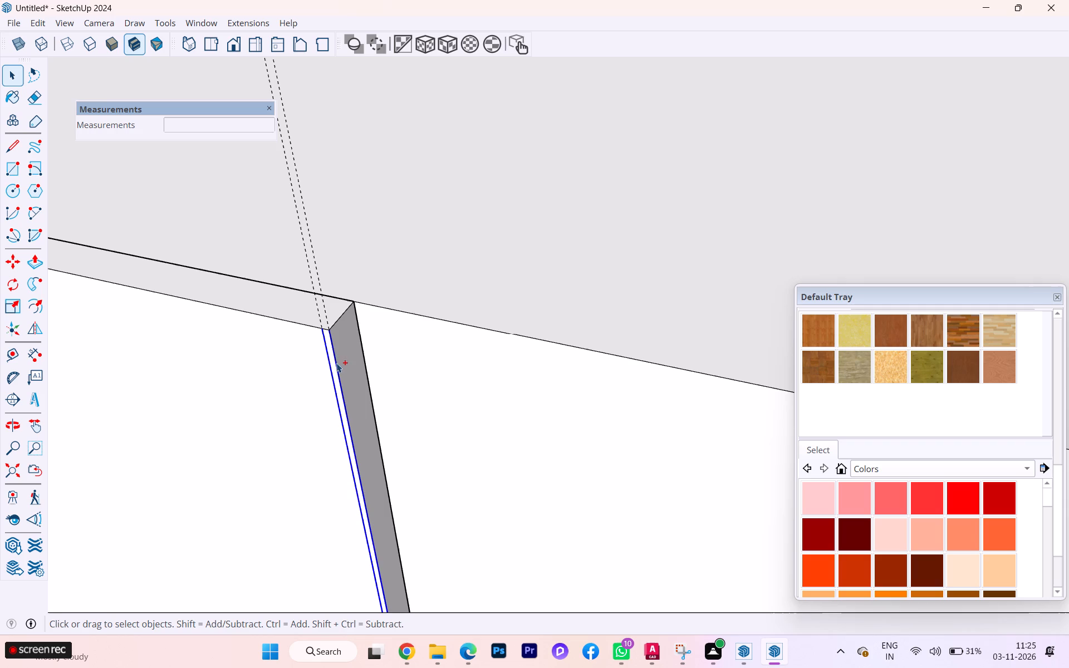
{"action": "key", "text": "ctrl+x"}
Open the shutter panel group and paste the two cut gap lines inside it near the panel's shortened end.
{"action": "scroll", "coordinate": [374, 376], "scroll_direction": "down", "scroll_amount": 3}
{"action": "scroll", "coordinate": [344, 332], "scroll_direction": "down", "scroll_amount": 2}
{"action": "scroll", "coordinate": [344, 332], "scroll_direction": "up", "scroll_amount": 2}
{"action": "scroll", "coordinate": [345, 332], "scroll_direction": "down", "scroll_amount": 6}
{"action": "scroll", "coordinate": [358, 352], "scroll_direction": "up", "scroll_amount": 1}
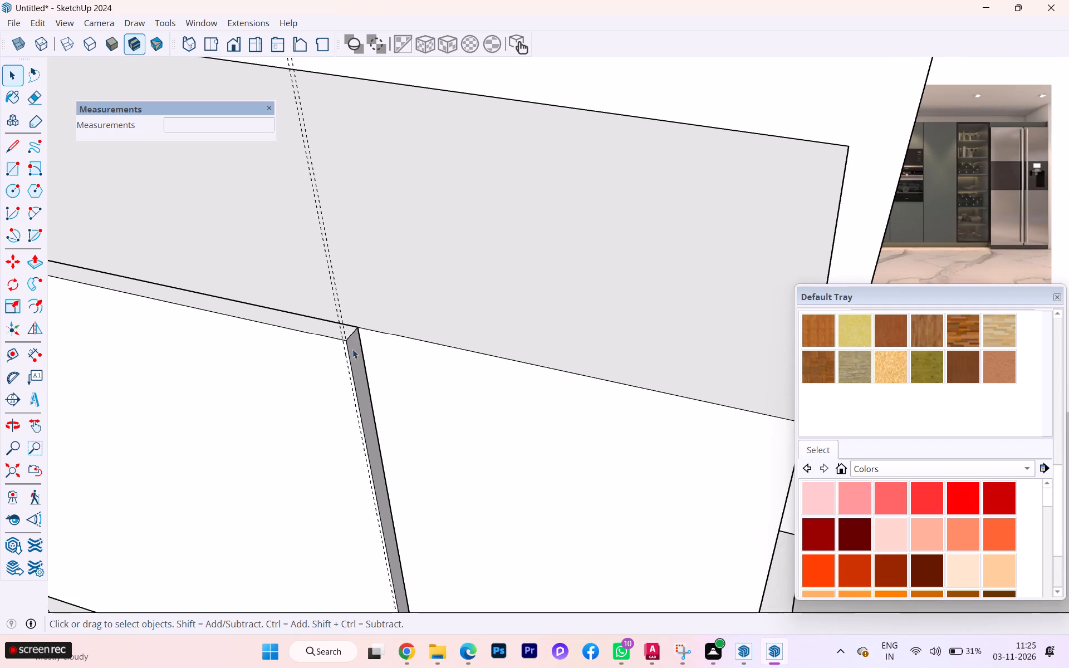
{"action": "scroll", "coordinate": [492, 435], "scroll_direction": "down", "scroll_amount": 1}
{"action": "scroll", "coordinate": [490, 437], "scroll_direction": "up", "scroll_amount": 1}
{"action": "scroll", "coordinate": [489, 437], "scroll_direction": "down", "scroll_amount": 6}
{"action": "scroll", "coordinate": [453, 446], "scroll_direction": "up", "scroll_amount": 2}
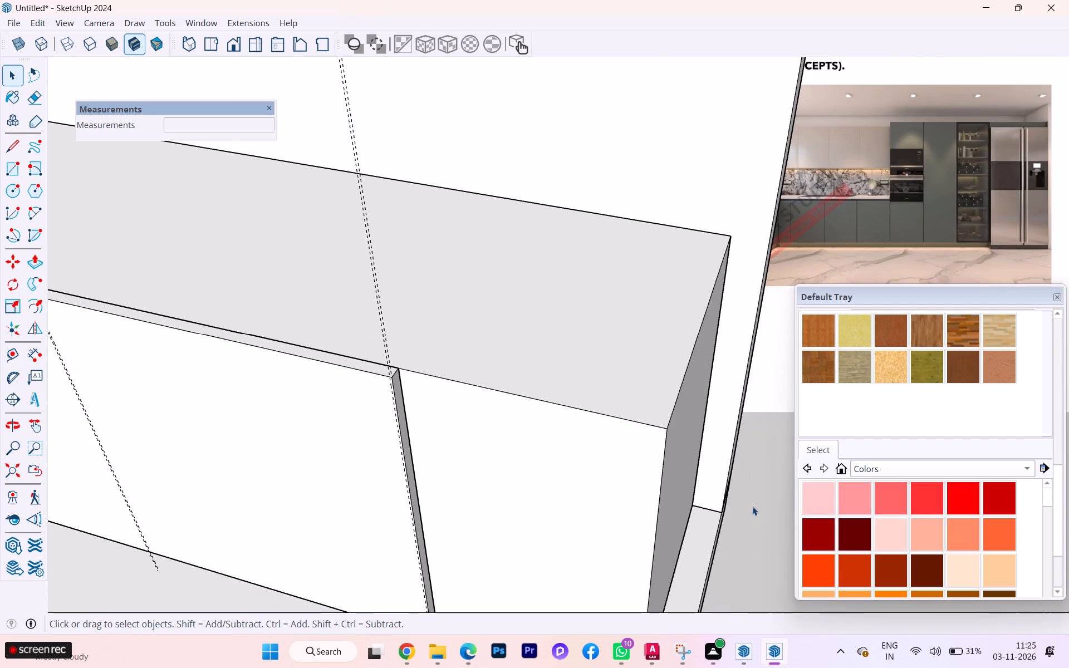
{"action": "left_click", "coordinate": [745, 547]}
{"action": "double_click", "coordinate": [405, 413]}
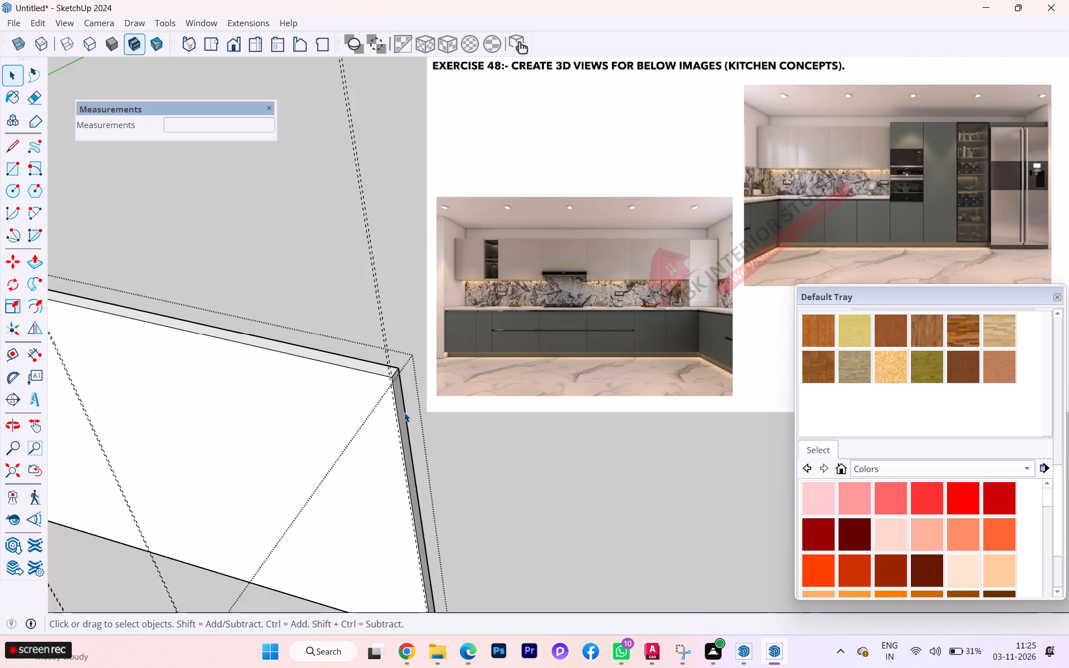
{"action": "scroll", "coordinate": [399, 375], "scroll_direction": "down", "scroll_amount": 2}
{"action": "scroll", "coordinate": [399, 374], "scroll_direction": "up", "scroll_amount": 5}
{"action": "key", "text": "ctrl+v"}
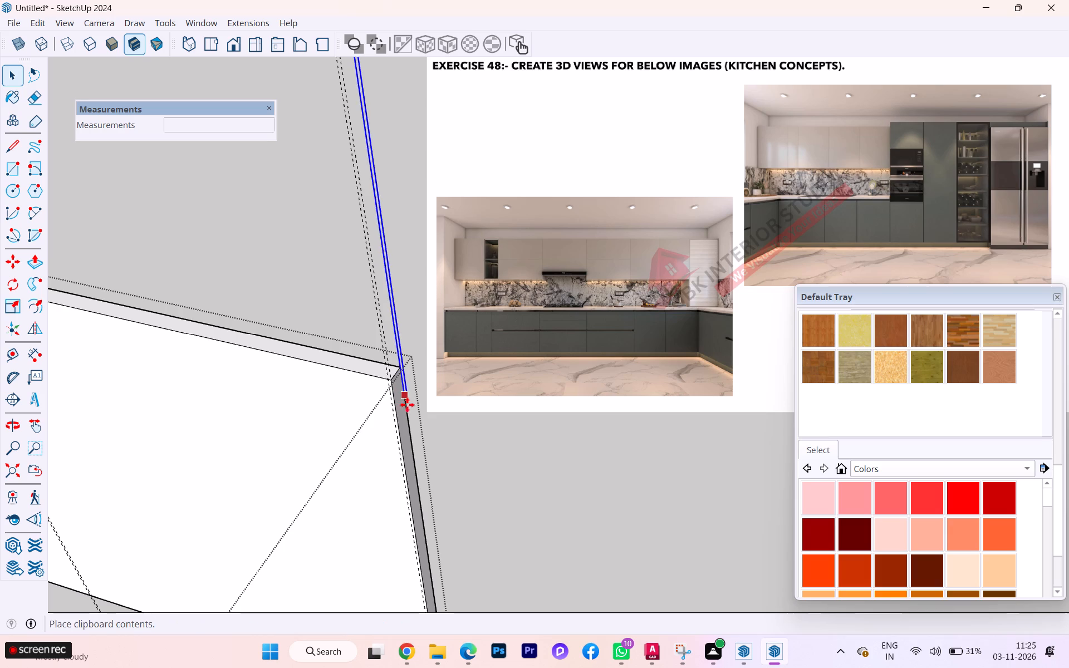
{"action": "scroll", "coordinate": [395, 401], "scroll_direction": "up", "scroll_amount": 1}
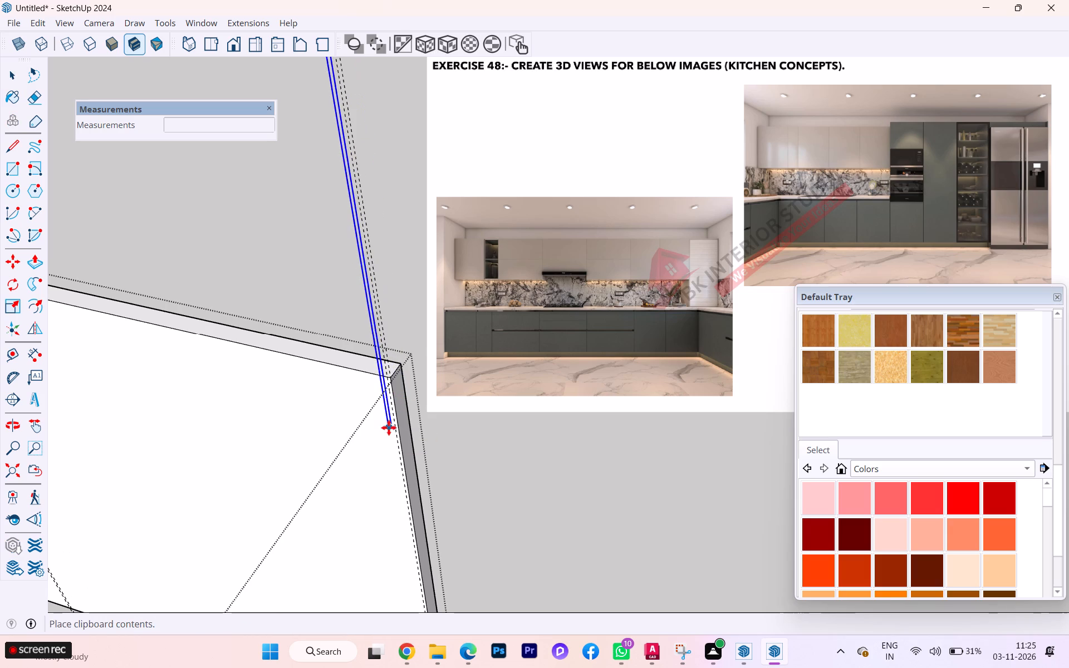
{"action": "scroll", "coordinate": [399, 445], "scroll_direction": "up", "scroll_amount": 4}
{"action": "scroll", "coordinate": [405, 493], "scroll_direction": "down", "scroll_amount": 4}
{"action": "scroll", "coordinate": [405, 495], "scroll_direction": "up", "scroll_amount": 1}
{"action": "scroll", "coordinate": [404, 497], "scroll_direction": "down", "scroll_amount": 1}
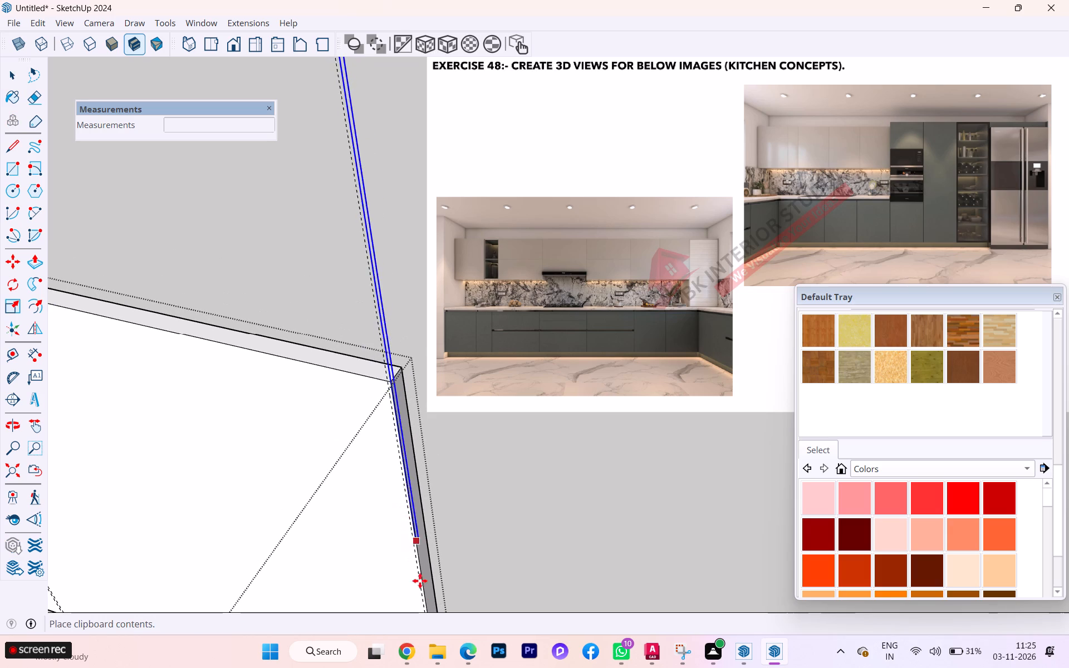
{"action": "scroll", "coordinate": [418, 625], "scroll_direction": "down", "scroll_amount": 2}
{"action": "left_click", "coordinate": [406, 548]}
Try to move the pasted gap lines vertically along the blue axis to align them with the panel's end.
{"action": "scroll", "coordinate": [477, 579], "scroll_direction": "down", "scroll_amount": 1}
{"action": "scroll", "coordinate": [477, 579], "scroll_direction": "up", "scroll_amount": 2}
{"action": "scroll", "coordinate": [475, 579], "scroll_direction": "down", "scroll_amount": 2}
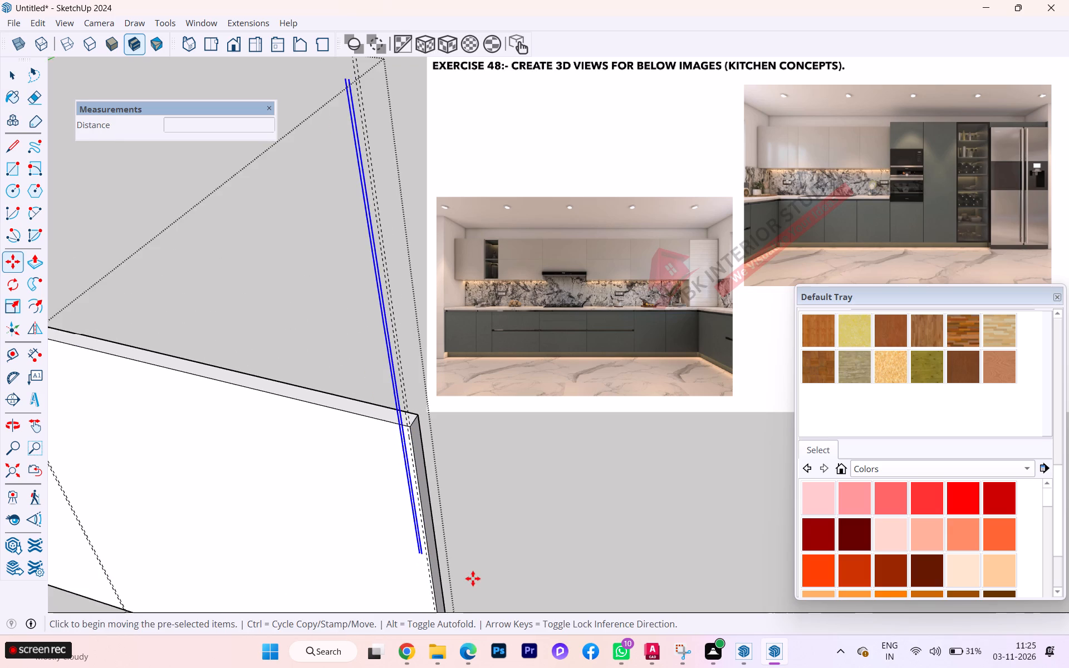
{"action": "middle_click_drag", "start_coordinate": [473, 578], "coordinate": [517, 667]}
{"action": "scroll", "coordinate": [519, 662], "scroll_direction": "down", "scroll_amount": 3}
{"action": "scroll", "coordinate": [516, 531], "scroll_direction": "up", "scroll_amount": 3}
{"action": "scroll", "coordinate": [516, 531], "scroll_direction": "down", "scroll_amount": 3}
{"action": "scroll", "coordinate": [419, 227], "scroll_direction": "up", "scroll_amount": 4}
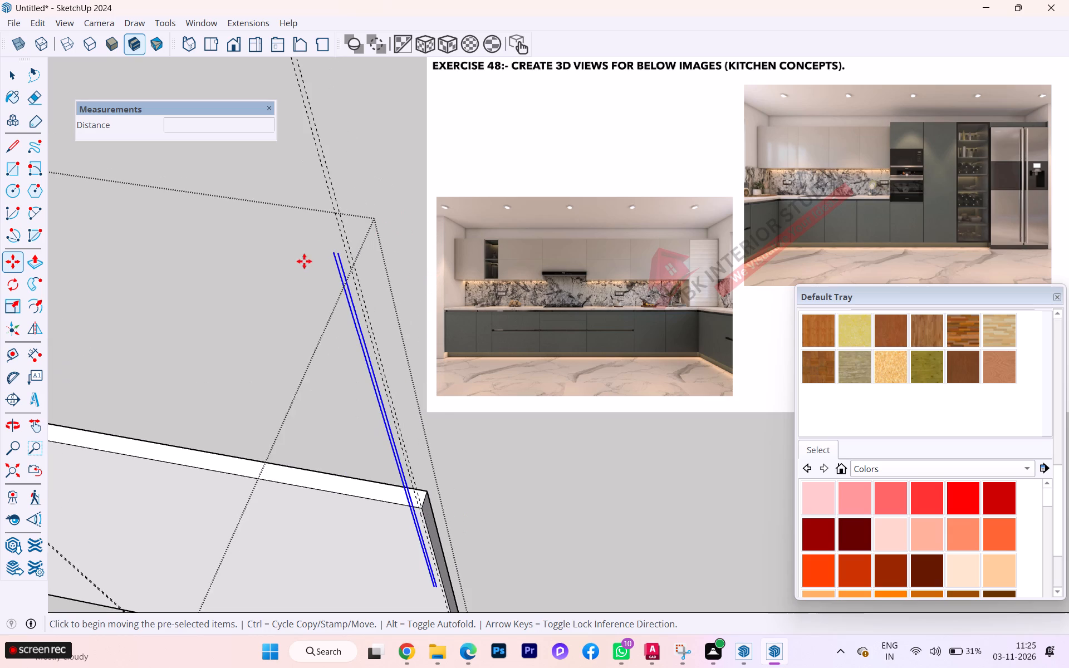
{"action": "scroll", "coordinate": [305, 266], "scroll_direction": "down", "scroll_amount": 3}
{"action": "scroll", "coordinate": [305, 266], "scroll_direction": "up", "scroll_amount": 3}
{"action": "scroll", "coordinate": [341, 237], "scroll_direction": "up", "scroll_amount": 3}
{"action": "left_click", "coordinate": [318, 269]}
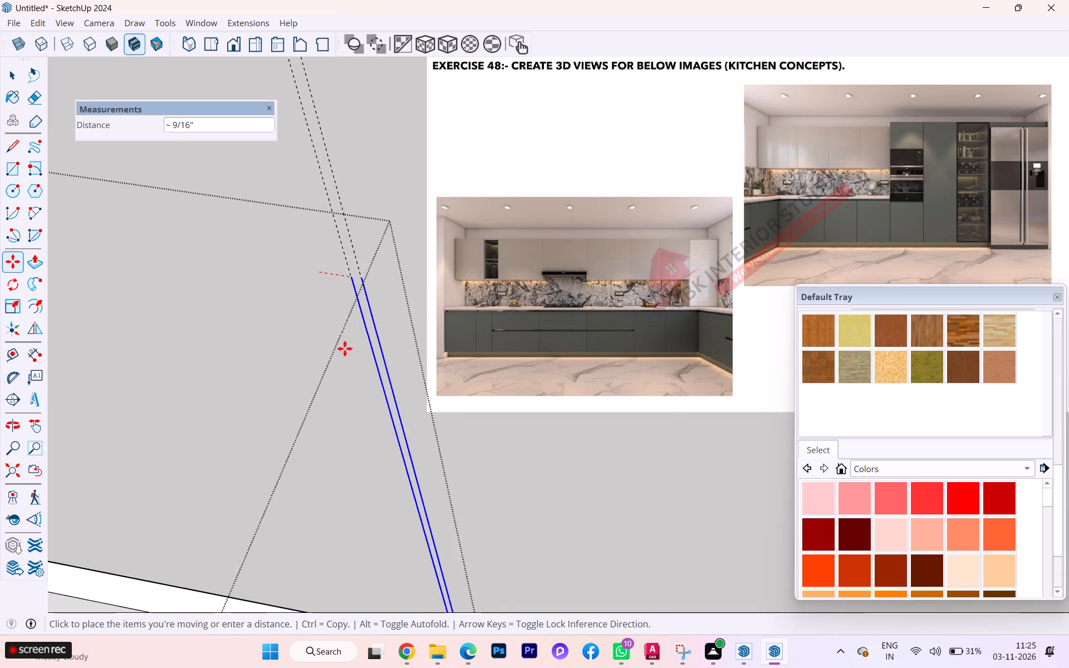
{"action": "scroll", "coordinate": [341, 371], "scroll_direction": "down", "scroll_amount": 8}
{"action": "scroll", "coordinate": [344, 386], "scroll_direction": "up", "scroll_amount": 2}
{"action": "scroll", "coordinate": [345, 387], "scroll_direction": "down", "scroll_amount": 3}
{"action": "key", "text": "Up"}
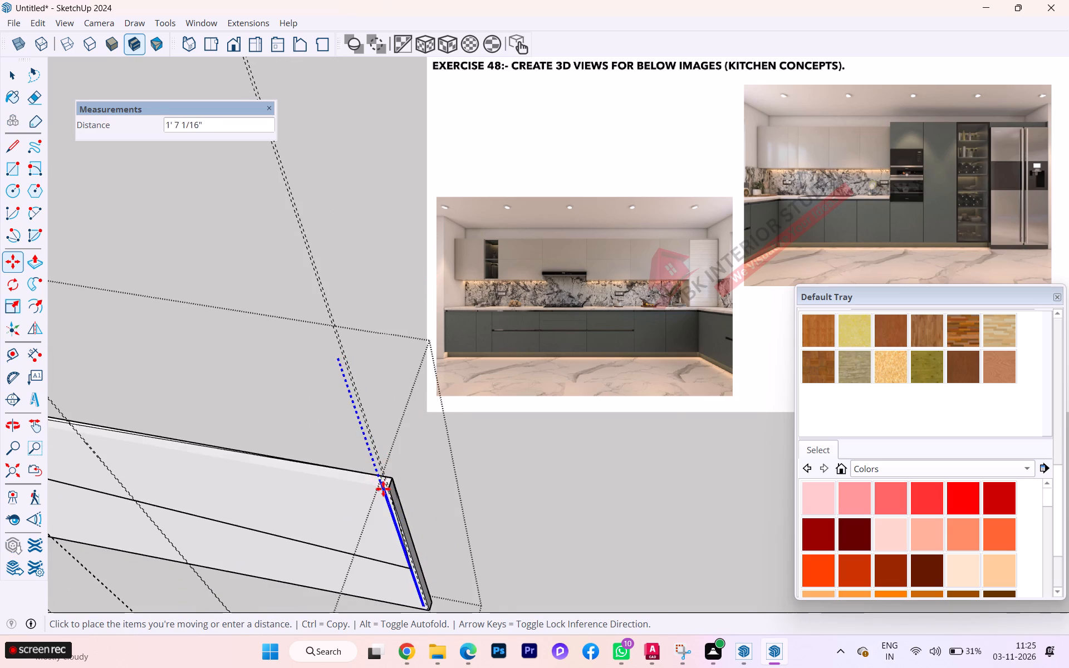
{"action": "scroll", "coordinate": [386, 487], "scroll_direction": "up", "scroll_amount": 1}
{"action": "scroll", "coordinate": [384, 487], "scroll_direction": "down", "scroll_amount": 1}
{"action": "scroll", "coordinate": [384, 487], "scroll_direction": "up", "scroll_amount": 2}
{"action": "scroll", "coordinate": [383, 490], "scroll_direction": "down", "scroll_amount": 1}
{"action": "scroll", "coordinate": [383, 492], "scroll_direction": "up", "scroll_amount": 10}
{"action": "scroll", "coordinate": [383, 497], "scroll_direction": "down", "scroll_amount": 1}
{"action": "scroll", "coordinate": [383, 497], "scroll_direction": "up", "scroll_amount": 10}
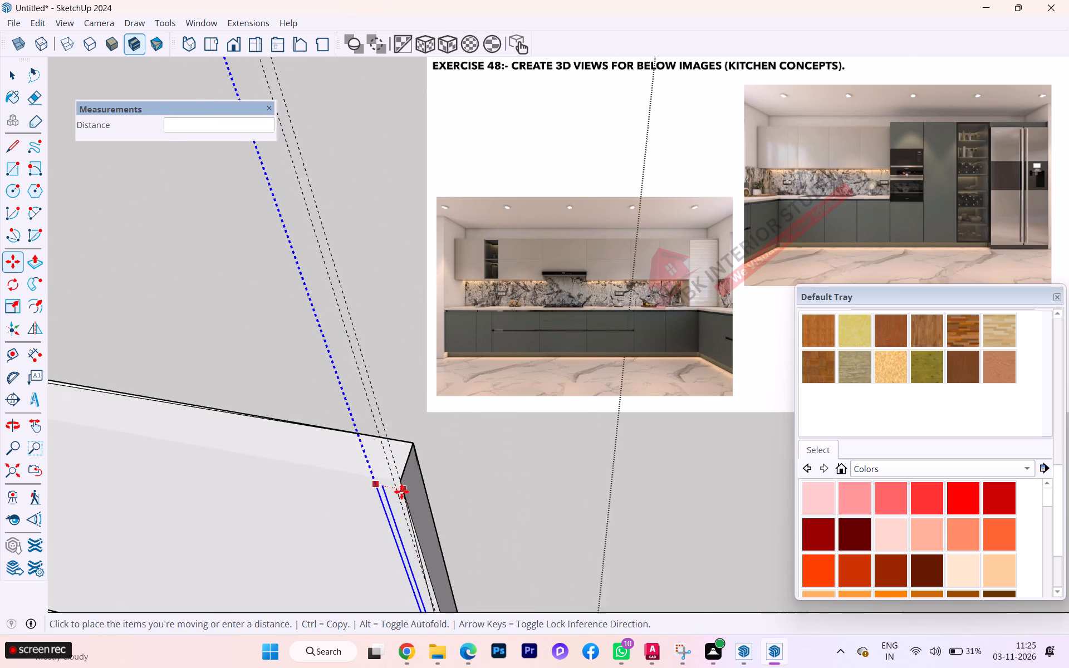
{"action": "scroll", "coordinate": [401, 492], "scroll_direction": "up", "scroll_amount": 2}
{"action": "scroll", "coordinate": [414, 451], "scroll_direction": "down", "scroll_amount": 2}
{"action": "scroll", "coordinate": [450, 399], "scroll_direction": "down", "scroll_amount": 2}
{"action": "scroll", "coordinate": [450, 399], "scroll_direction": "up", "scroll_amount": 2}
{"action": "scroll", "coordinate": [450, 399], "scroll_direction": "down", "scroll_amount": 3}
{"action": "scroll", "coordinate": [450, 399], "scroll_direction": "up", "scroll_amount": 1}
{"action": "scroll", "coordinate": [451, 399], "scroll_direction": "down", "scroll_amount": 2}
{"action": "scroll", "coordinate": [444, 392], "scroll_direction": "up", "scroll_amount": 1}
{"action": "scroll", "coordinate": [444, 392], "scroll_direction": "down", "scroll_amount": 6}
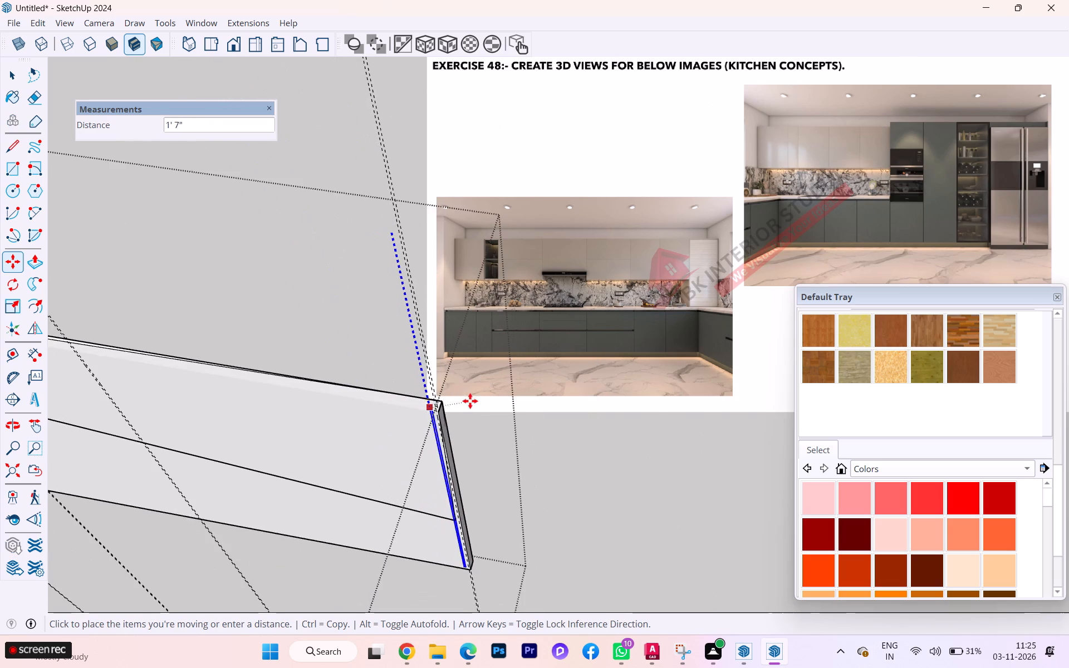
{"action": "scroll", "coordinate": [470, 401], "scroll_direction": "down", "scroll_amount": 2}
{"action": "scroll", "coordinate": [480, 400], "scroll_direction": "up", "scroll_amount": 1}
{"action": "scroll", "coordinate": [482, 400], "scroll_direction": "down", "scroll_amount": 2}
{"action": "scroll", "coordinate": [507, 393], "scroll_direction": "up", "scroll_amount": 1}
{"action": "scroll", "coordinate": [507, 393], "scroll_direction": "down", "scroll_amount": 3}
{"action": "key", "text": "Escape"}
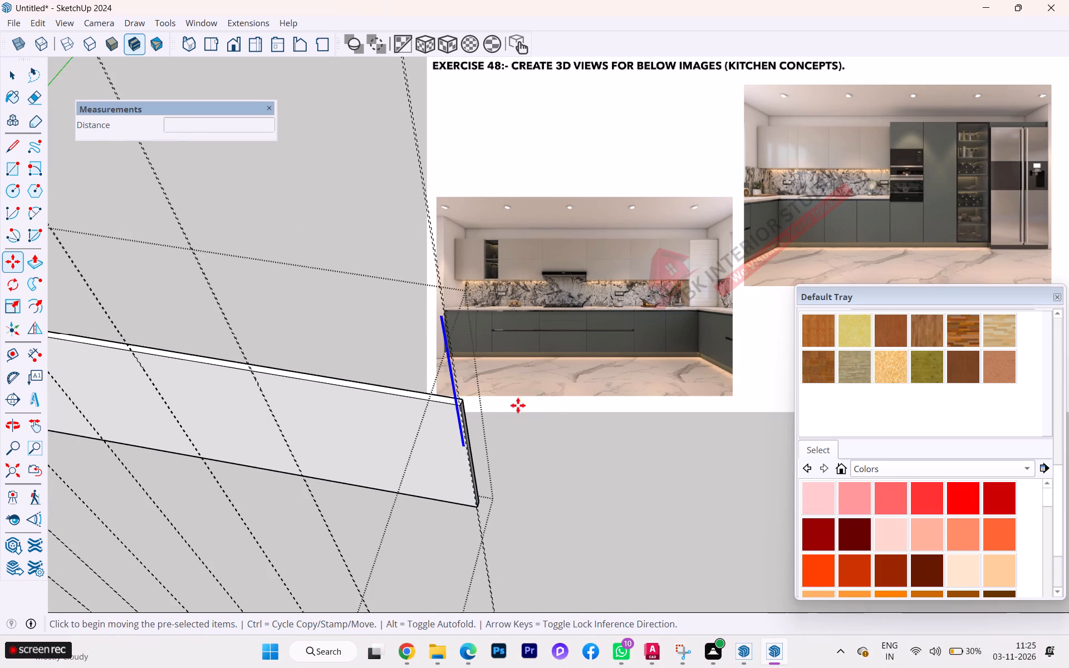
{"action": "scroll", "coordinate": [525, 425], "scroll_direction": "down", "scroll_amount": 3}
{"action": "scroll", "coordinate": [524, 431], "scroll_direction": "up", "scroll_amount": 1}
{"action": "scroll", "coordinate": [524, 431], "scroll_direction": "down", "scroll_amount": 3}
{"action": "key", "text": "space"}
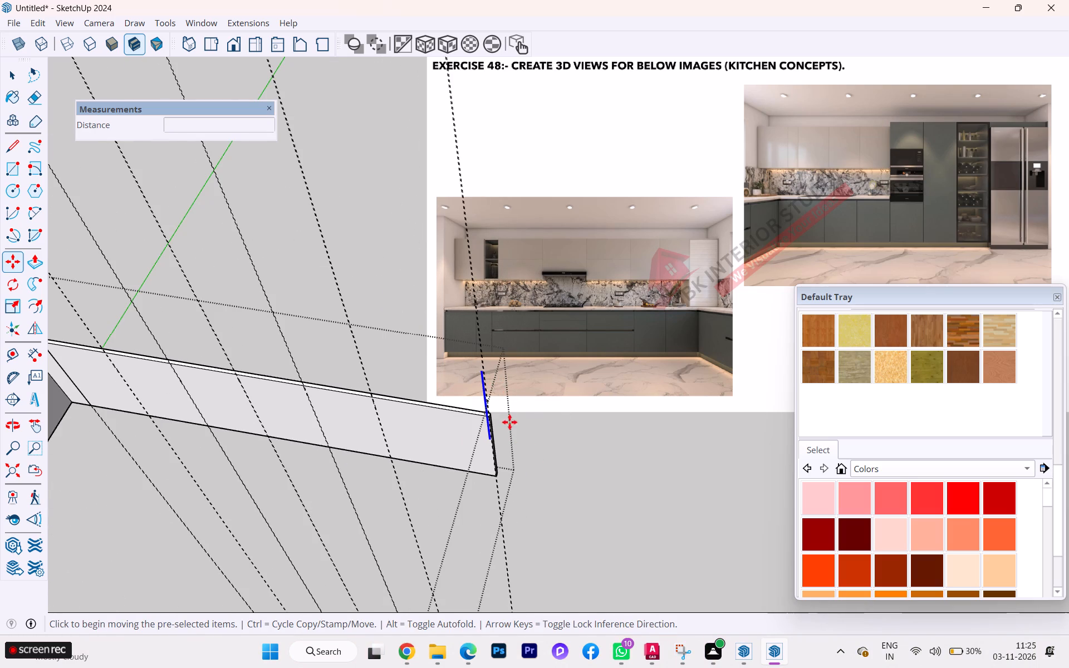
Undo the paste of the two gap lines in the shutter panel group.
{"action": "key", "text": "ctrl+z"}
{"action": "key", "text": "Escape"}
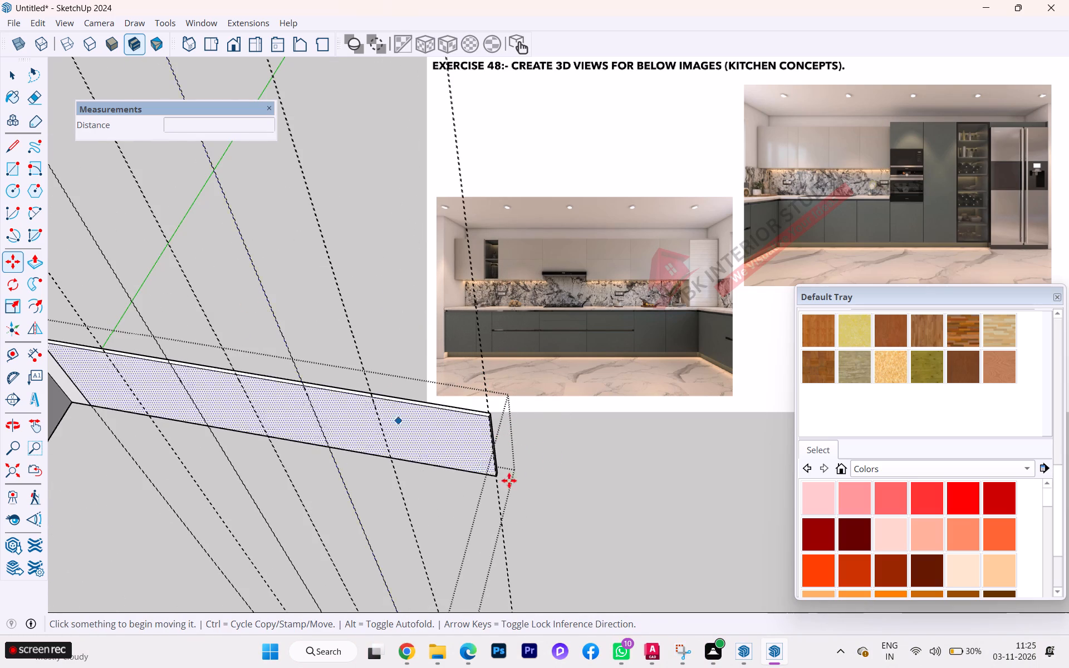
Examine the shutter panel's shortened end at the seventh guide pair and the panel group as a whole.
{"action": "middle_click_drag", "start_coordinate": [492, 480], "coordinate": [538, 367]}
{"action": "scroll", "coordinate": [492, 505], "scroll_direction": "up", "scroll_amount": 10}
{"action": "scroll", "coordinate": [513, 500], "scroll_direction": "down", "scroll_amount": 1}
{"action": "scroll", "coordinate": [513, 500], "scroll_direction": "up", "scroll_amount": 6}
{"action": "scroll", "coordinate": [491, 372], "scroll_direction": "down", "scroll_amount": 2}
{"action": "scroll", "coordinate": [490, 369], "scroll_direction": "up", "scroll_amount": 6}
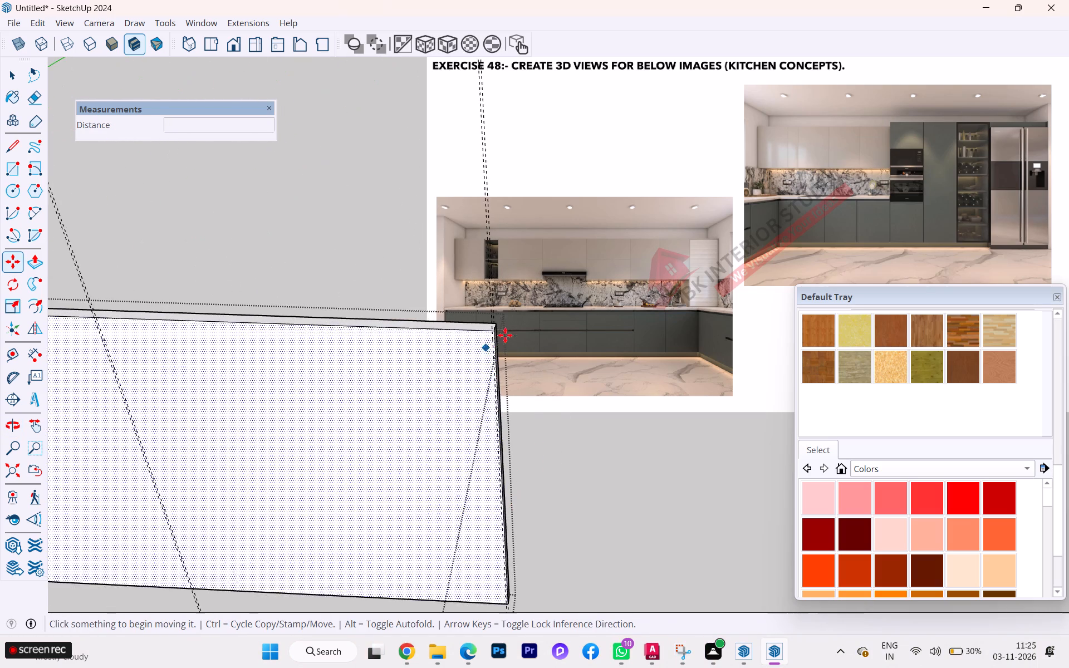
{"action": "scroll", "coordinate": [515, 319], "scroll_direction": "up", "scroll_amount": 3}
{"action": "scroll", "coordinate": [514, 316], "scroll_direction": "down", "scroll_amount": 1}
{"action": "scroll", "coordinate": [514, 315], "scroll_direction": "up", "scroll_amount": 2}
{"action": "scroll", "coordinate": [512, 313], "scroll_direction": "down", "scroll_amount": 1}
{"action": "scroll", "coordinate": [512, 313], "scroll_direction": "up", "scroll_amount": 8}
{"action": "scroll", "coordinate": [532, 364], "scroll_direction": "down", "scroll_amount": 1}
{"action": "scroll", "coordinate": [532, 369], "scroll_direction": "up", "scroll_amount": 5}
{"action": "scroll", "coordinate": [488, 377], "scroll_direction": "down", "scroll_amount": 1}
{"action": "scroll", "coordinate": [488, 376], "scroll_direction": "up", "scroll_amount": 2}
{"action": "scroll", "coordinate": [487, 367], "scroll_direction": "down", "scroll_amount": 1}
{"action": "middle_click_drag", "start_coordinate": [420, 376], "coordinate": [405, 378]}
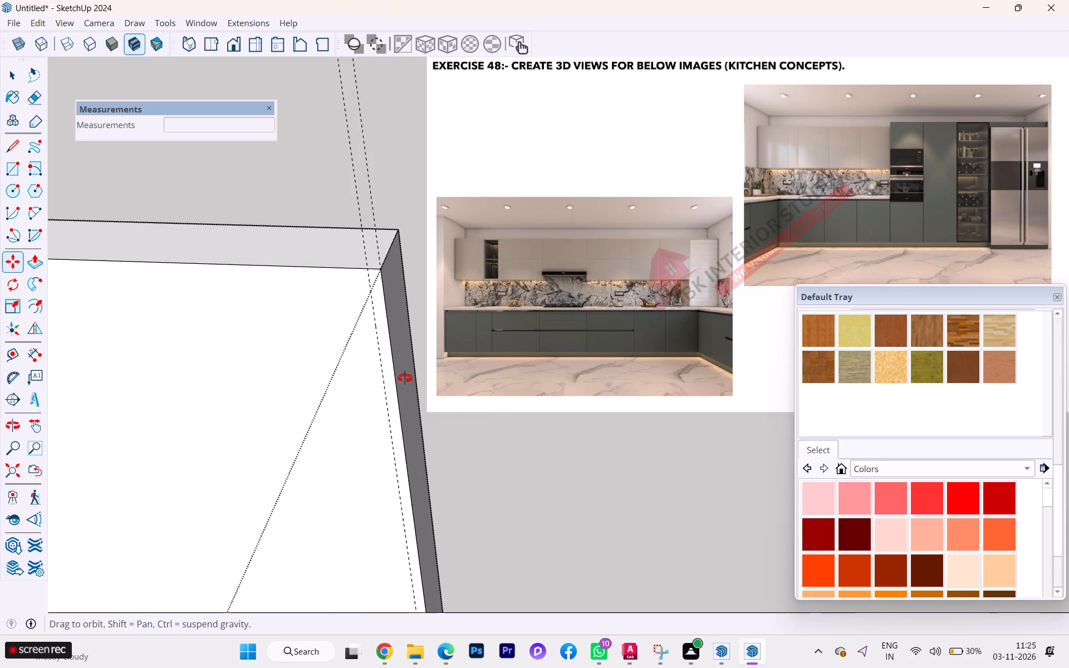
{"action": "middle_click_drag", "start_coordinate": [405, 378], "coordinate": [359, 379]}
{"action": "scroll", "coordinate": [375, 372], "scroll_direction": "down", "scroll_amount": 2}
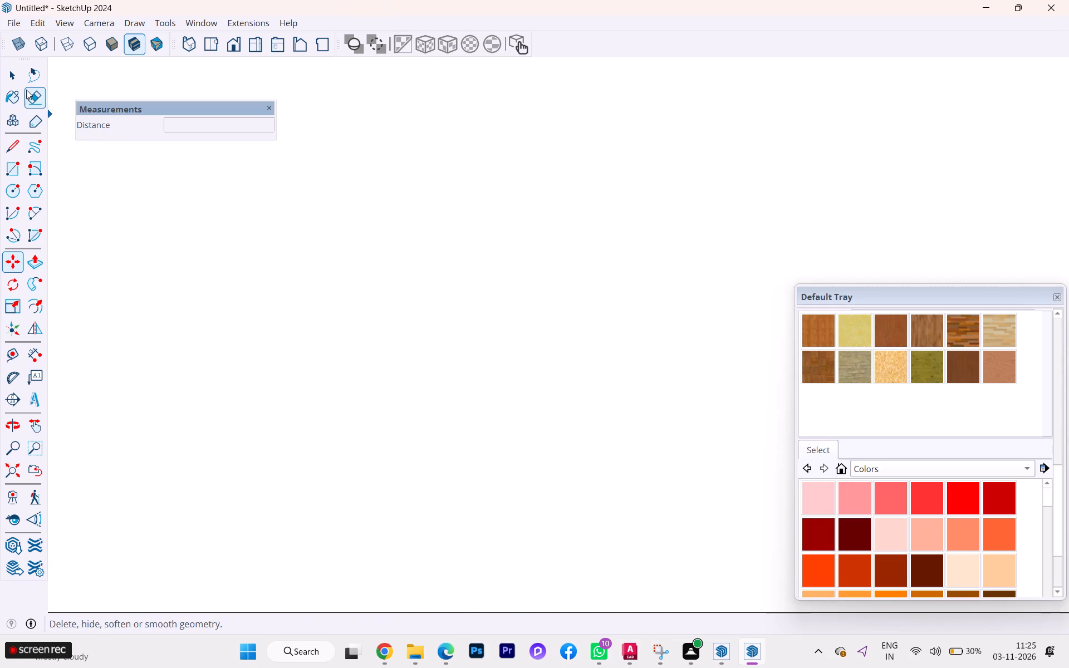
{"action": "left_click", "coordinate": [12, 77]}
{"action": "scroll", "coordinate": [145, 161], "scroll_direction": "down", "scroll_amount": 2}
{"action": "scroll", "coordinate": [158, 173], "scroll_direction": "up", "scroll_amount": 1}
{"action": "scroll", "coordinate": [159, 173], "scroll_direction": "down", "scroll_amount": 2}
{"action": "scroll", "coordinate": [45, 191], "scroll_direction": "down", "scroll_amount": 1}
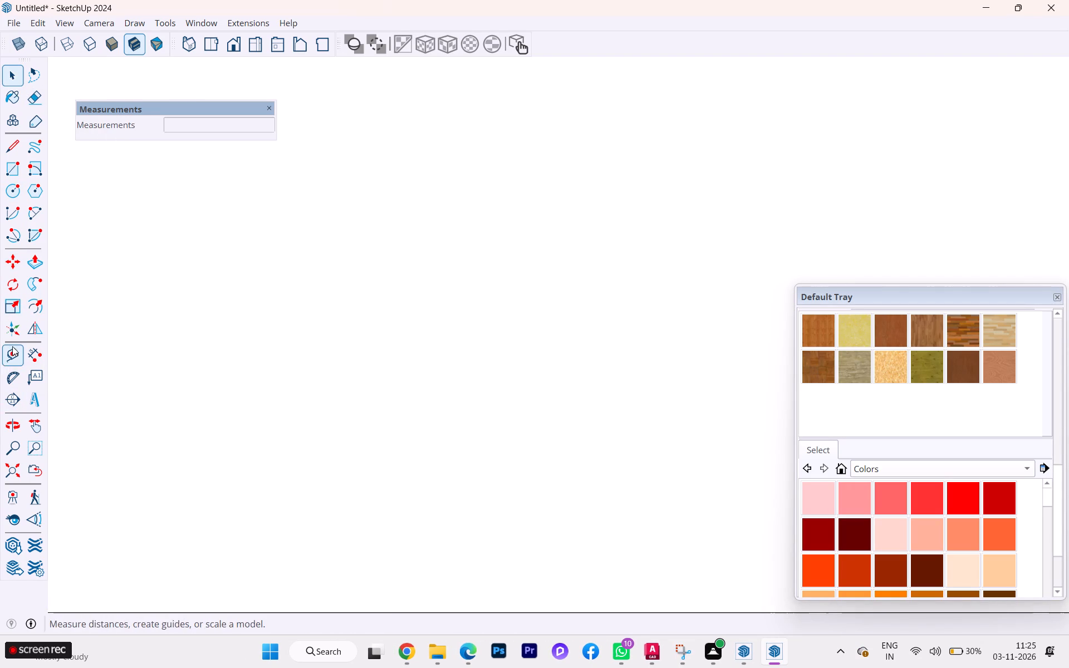
{"action": "left_click", "coordinate": [12, 473]}
{"action": "scroll", "coordinate": [328, 408], "scroll_direction": "down", "scroll_amount": 4}
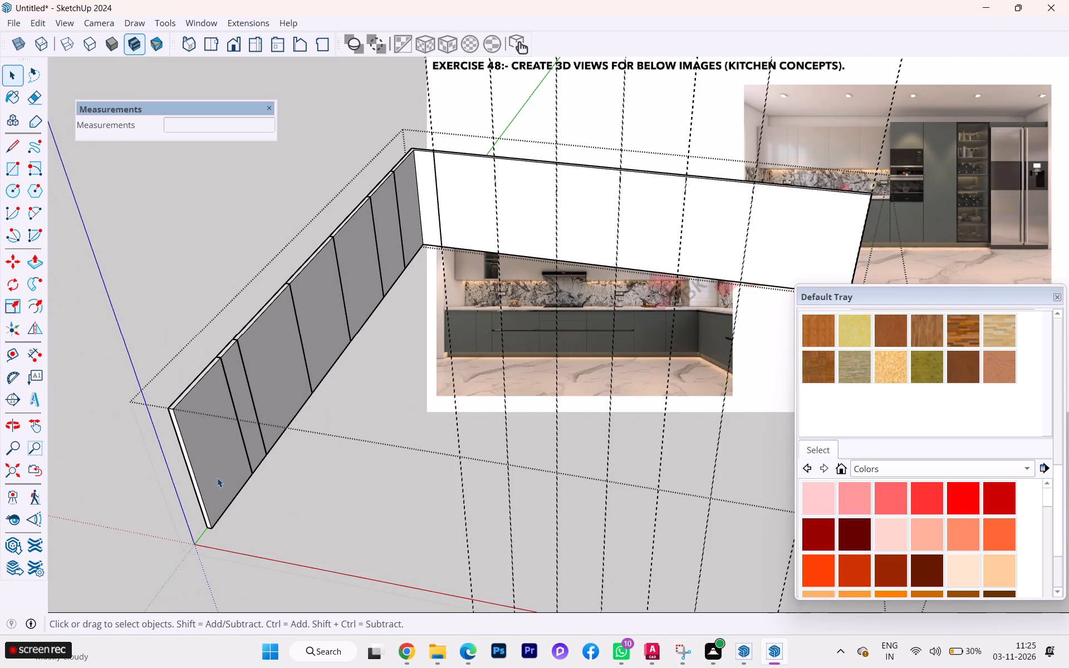
Copy the shutter panel's shortened end edges about 3/16" inward to the inner guide line, forming the gap strip.
{"action": "left_click", "coordinate": [311, 514]}
{"action": "scroll", "coordinate": [282, 457], "scroll_direction": "down", "scroll_amount": 4}
{"action": "scroll", "coordinate": [414, 410], "scroll_direction": "down", "scroll_amount": 2}
{"action": "scroll", "coordinate": [416, 410], "scroll_direction": "up", "scroll_amount": 1}
{"action": "scroll", "coordinate": [456, 407], "scroll_direction": "down", "scroll_amount": 1}
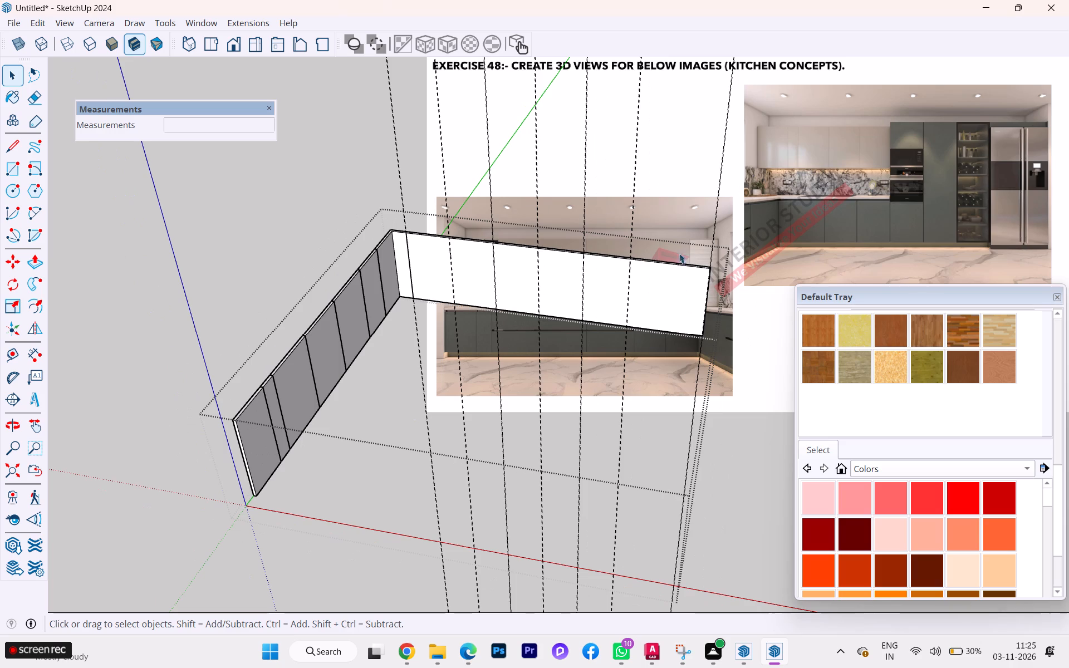
{"action": "scroll", "coordinate": [683, 216], "scroll_direction": "up", "scroll_amount": 3}
{"action": "scroll", "coordinate": [726, 273], "scroll_direction": "down", "scroll_amount": 2}
{"action": "scroll", "coordinate": [727, 274], "scroll_direction": "up", "scroll_amount": 2}
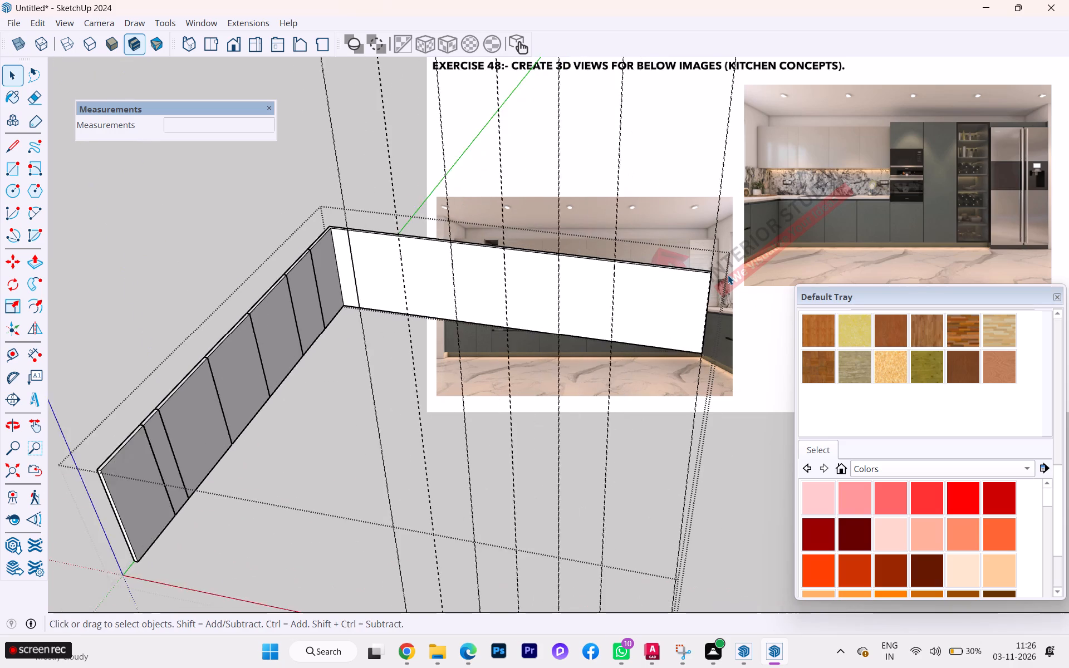
{"action": "scroll", "coordinate": [728, 275], "scroll_direction": "up", "scroll_amount": 2}
{"action": "scroll", "coordinate": [707, 271], "scroll_direction": "down", "scroll_amount": 3}
{"action": "scroll", "coordinate": [707, 271], "scroll_direction": "up", "scroll_amount": 5}
{"action": "scroll", "coordinate": [690, 278], "scroll_direction": "down", "scroll_amount": 1}
{"action": "scroll", "coordinate": [690, 278], "scroll_direction": "up", "scroll_amount": 1}
{"action": "scroll", "coordinate": [690, 278], "scroll_direction": "down", "scroll_amount": 1}
{"action": "scroll", "coordinate": [690, 278], "scroll_direction": "up", "scroll_amount": 1}
{"action": "scroll", "coordinate": [670, 279], "scroll_direction": "down", "scroll_amount": 4}
{"action": "scroll", "coordinate": [653, 279], "scroll_direction": "up", "scroll_amount": 3}
{"action": "scroll", "coordinate": [644, 279], "scroll_direction": "down", "scroll_amount": 6}
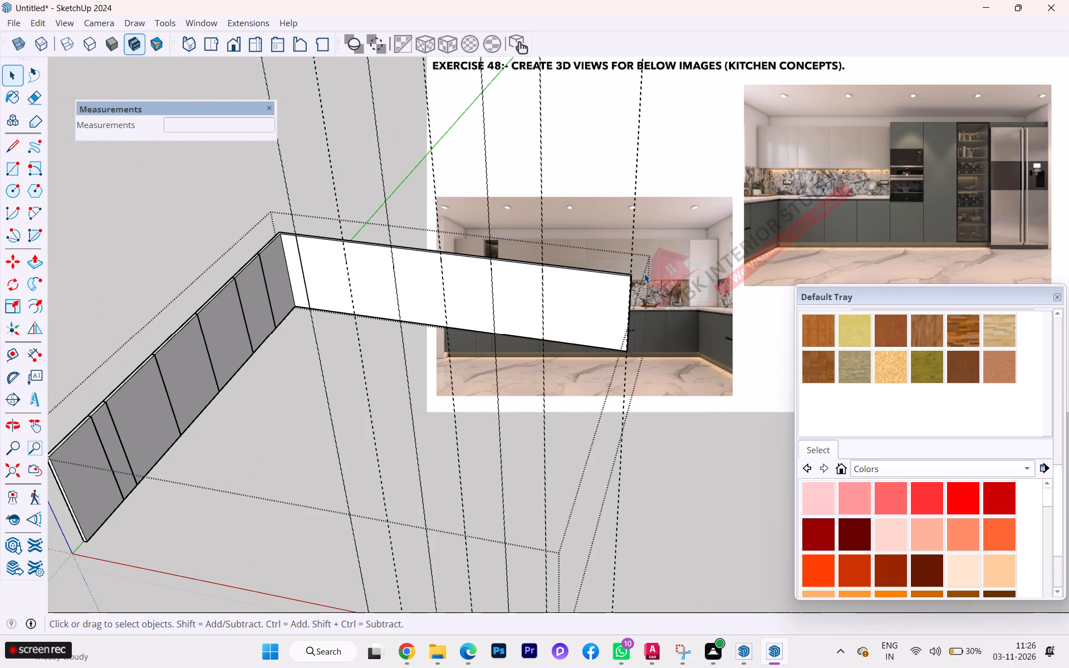
{"action": "left_click_drag", "start_coordinate": [596, 236], "coordinate": [690, 443]}
{"action": "scroll", "coordinate": [595, 197], "scroll_direction": "up", "scroll_amount": 12}
{"action": "scroll", "coordinate": [698, 346], "scroll_direction": "up", "scroll_amount": 5}
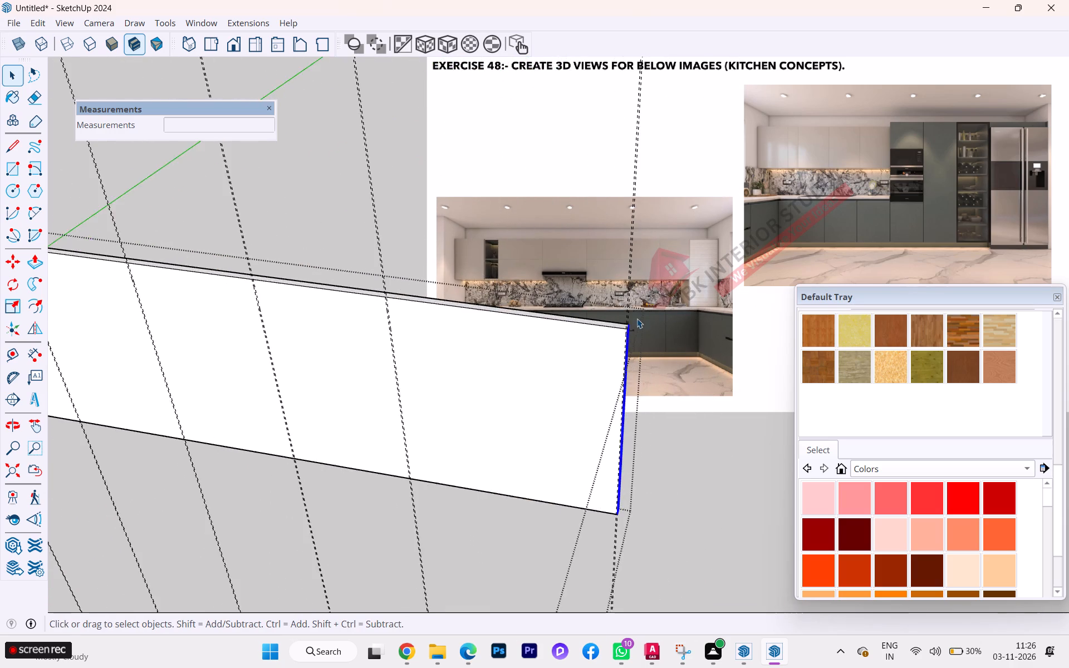
{"action": "scroll", "coordinate": [626, 320], "scroll_direction": "up", "scroll_amount": 4}
{"action": "scroll", "coordinate": [626, 320], "scroll_direction": "down", "scroll_amount": 1}
{"action": "scroll", "coordinate": [626, 320], "scroll_direction": "up", "scroll_amount": 4}
{"action": "scroll", "coordinate": [631, 322], "scroll_direction": "down", "scroll_amount": 1}
{"action": "scroll", "coordinate": [631, 322], "scroll_direction": "up", "scroll_amount": 1}
{"action": "scroll", "coordinate": [633, 325], "scroll_direction": "down", "scroll_amount": 5}
{"action": "scroll", "coordinate": [634, 326], "scroll_direction": "up", "scroll_amount": 3}
{"action": "key", "text": "m"}
{"action": "scroll", "coordinate": [607, 355], "scroll_direction": "up", "scroll_amount": 7}
{"action": "scroll", "coordinate": [646, 325], "scroll_direction": "down", "scroll_amount": 4}
{"action": "scroll", "coordinate": [647, 325], "scroll_direction": "up", "scroll_amount": 2}
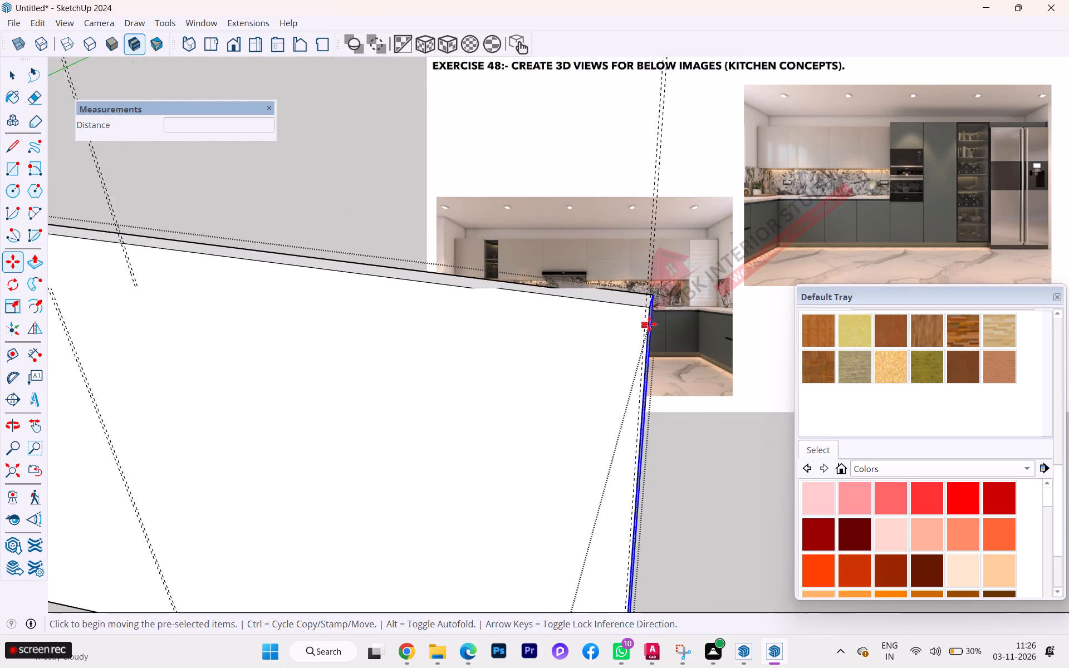
{"action": "scroll", "coordinate": [649, 324], "scroll_direction": "up", "scroll_amount": 3}
{"action": "scroll", "coordinate": [650, 312], "scroll_direction": "down", "scroll_amount": 1}
{"action": "scroll", "coordinate": [650, 312], "scroll_direction": "up", "scroll_amount": 6}
{"action": "scroll", "coordinate": [651, 312], "scroll_direction": "down", "scroll_amount": 3}
{"action": "scroll", "coordinate": [651, 312], "scroll_direction": "up", "scroll_amount": 1}
{"action": "scroll", "coordinate": [651, 312], "scroll_direction": "down", "scroll_amount": 2}
{"action": "scroll", "coordinate": [651, 312], "scroll_direction": "up", "scroll_amount": 3}
{"action": "scroll", "coordinate": [652, 315], "scroll_direction": "down", "scroll_amount": 1}
{"action": "scroll", "coordinate": [653, 315], "scroll_direction": "up", "scroll_amount": 3}
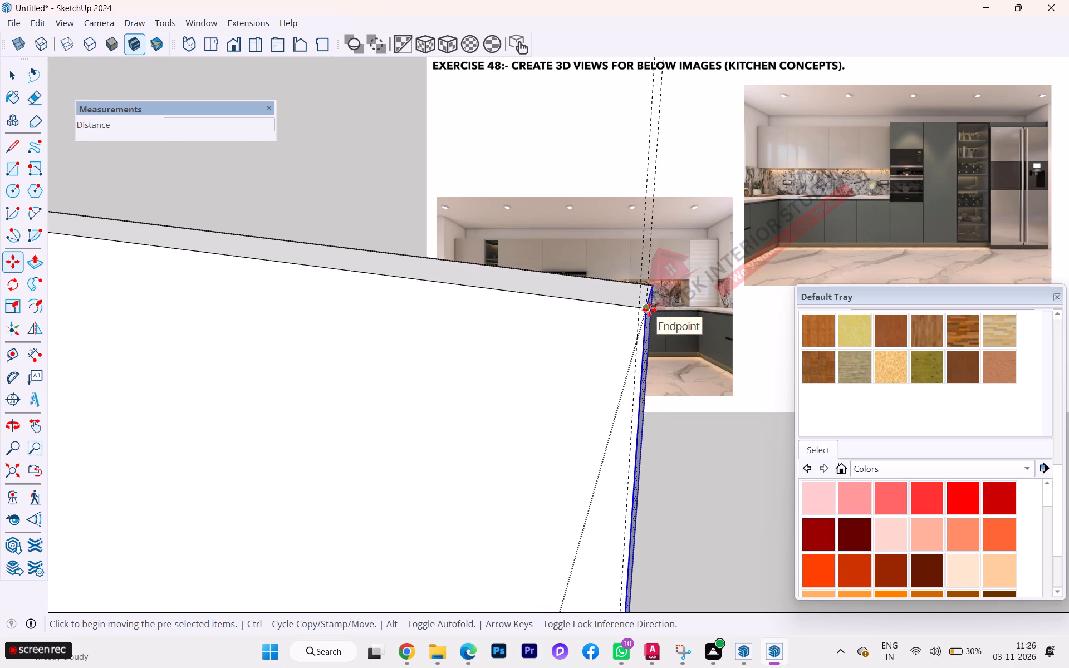
{"action": "left_click", "coordinate": [649, 310]}
{"action": "scroll", "coordinate": [636, 312], "scroll_direction": "up", "scroll_amount": 2}
{"action": "scroll", "coordinate": [636, 312], "scroll_direction": "down", "scroll_amount": 1}
{"action": "scroll", "coordinate": [636, 312], "scroll_direction": "up", "scroll_amount": 1}
{"action": "scroll", "coordinate": [636, 312], "scroll_direction": "down", "scroll_amount": 1}
{"action": "scroll", "coordinate": [636, 312], "scroll_direction": "up", "scroll_amount": 2}
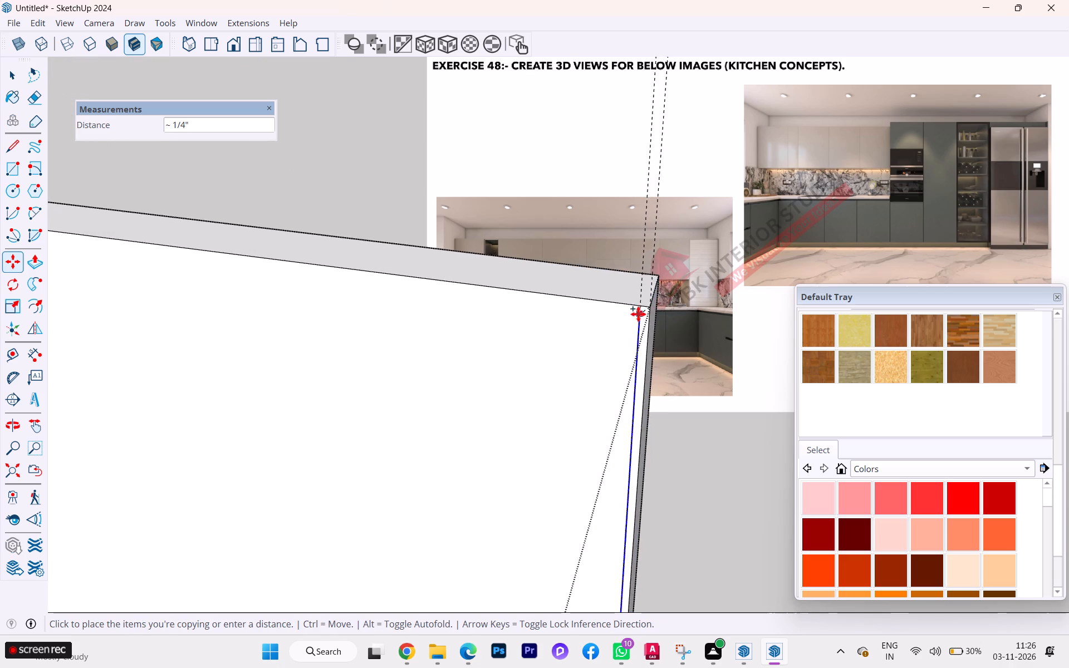
{"action": "scroll", "coordinate": [638, 314], "scroll_direction": "up", "scroll_amount": 2}
{"action": "scroll", "coordinate": [641, 314], "scroll_direction": "down", "scroll_amount": 1}
{"action": "scroll", "coordinate": [641, 314], "scroll_direction": "up", "scroll_amount": 6}
{"action": "scroll", "coordinate": [645, 310], "scroll_direction": "down", "scroll_amount": 1}
{"action": "scroll", "coordinate": [645, 310], "scroll_direction": "up", "scroll_amount": 4}
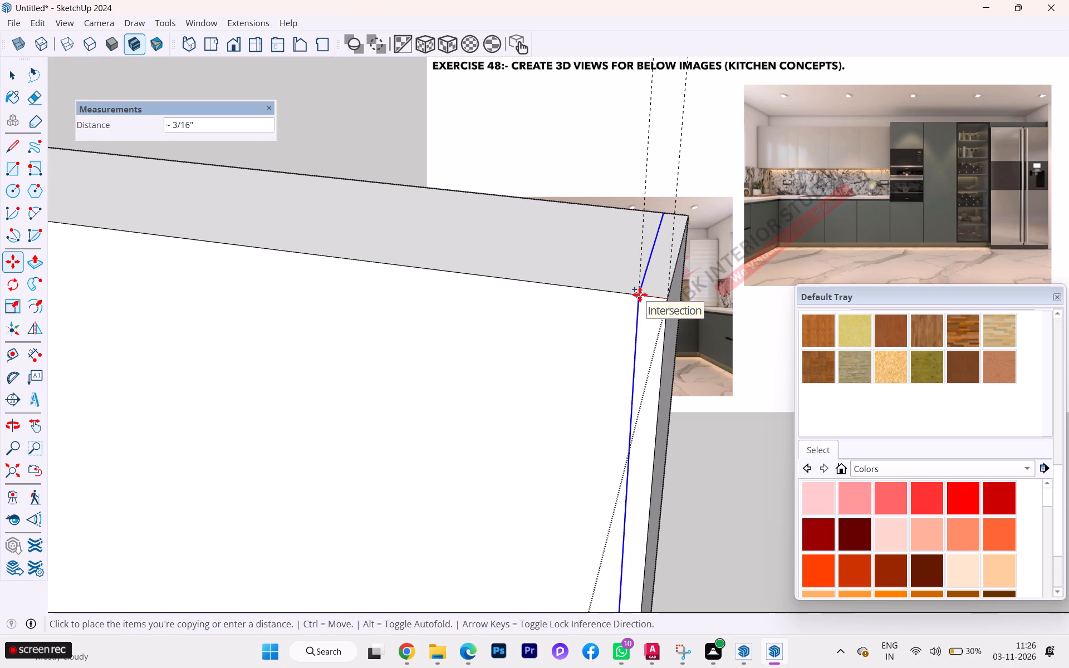
{"action": "left_click", "coordinate": [640, 294]}
Copy the whole gap strip from the panel's end along the red axis about 2' 6 1/8" to the adjacent guide pair.
{"action": "scroll", "coordinate": [619, 224], "scroll_direction": "down", "scroll_amount": 4}
{"action": "scroll", "coordinate": [611, 230], "scroll_direction": "up", "scroll_amount": 1}
{"action": "scroll", "coordinate": [609, 231], "scroll_direction": "down", "scroll_amount": 12}
{"action": "scroll", "coordinate": [602, 302], "scroll_direction": "down", "scroll_amount": 1}
{"action": "scroll", "coordinate": [599, 310], "scroll_direction": "up", "scroll_amount": 1}
{"action": "scroll", "coordinate": [599, 310], "scroll_direction": "down", "scroll_amount": 3}
{"action": "scroll", "coordinate": [599, 310], "scroll_direction": "up", "scroll_amount": 1}
{"action": "scroll", "coordinate": [599, 310], "scroll_direction": "down", "scroll_amount": 2}
{"action": "scroll", "coordinate": [599, 312], "scroll_direction": "up", "scroll_amount": 1}
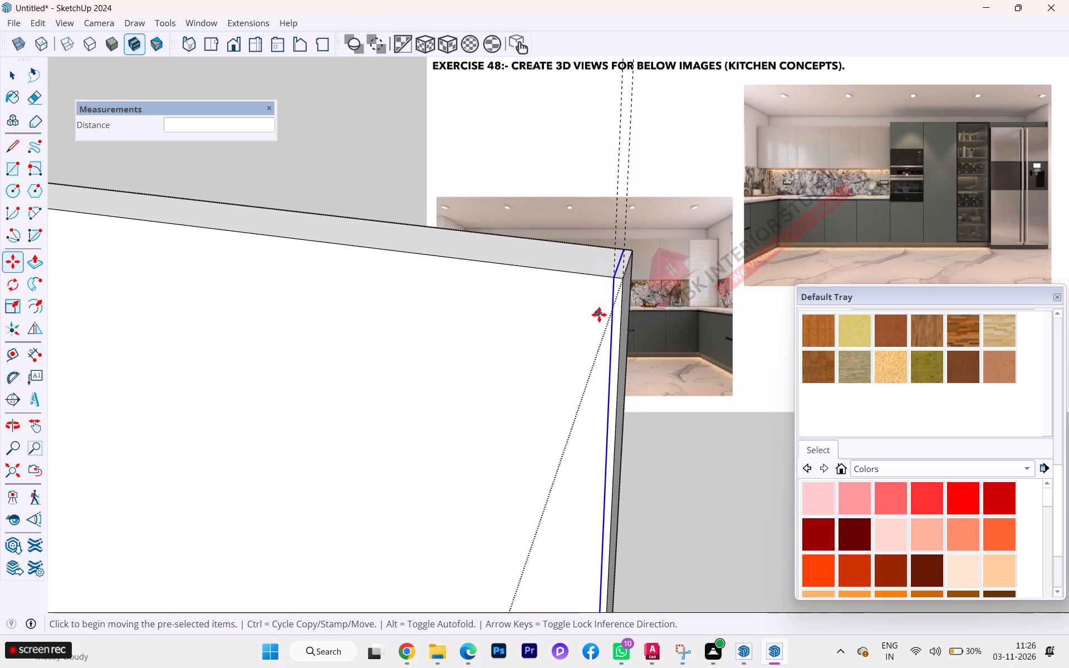
{"action": "scroll", "coordinate": [609, 330], "scroll_direction": "down", "scroll_amount": 7}
{"action": "scroll", "coordinate": [610, 335], "scroll_direction": "up", "scroll_amount": 1}
{"action": "scroll", "coordinate": [610, 336], "scroll_direction": "down", "scroll_amount": 14}
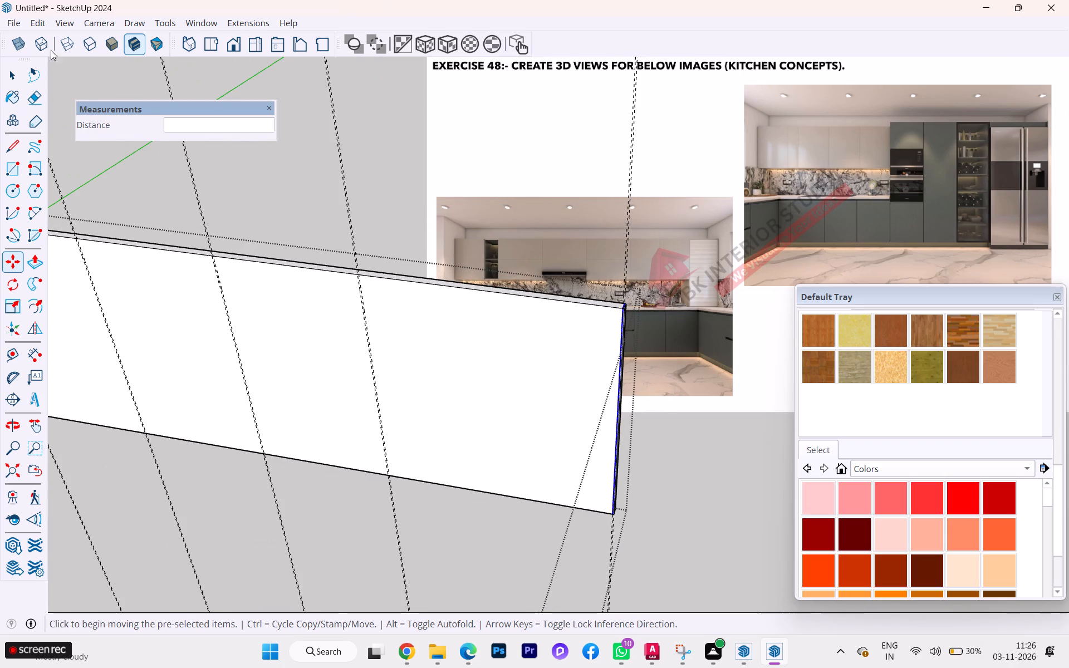
{"action": "left_click", "coordinate": [0, 73]}
{"action": "left_click", "coordinate": [10, 73]}
{"action": "left_click_drag", "start_coordinate": [571, 225], "coordinate": [729, 596]}
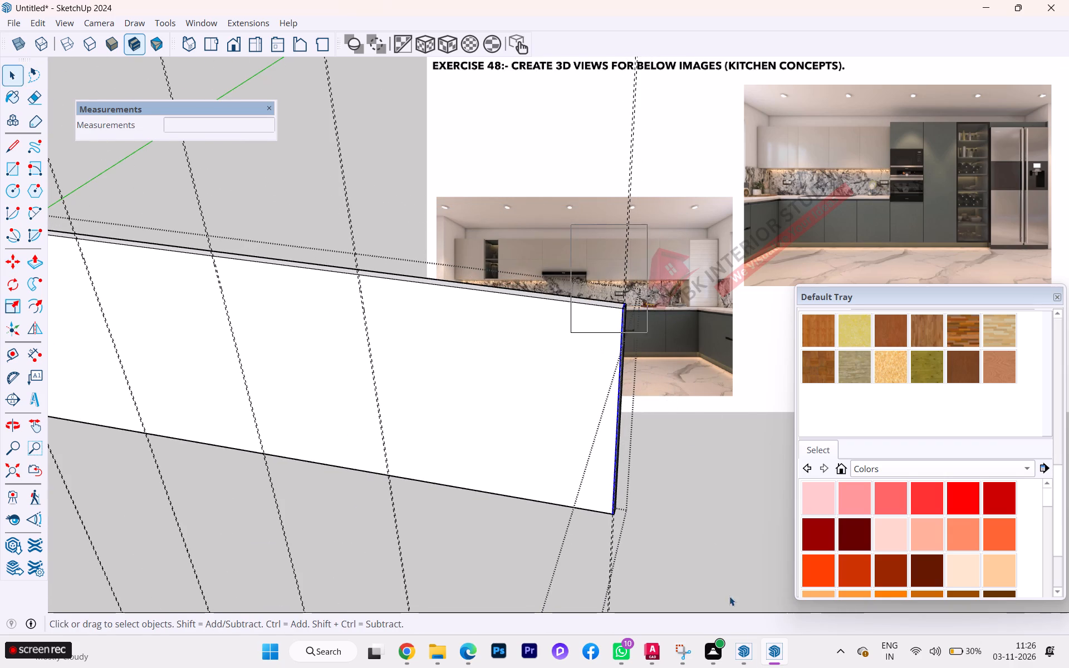
{"action": "left_click_drag", "start_coordinate": [729, 596], "coordinate": [756, 658]}
{"action": "scroll", "coordinate": [619, 318], "scroll_direction": "up", "scroll_amount": 5}
{"action": "scroll", "coordinate": [620, 318], "scroll_direction": "down", "scroll_amount": 1}
{"action": "scroll", "coordinate": [621, 318], "scroll_direction": "up", "scroll_amount": 1}
{"action": "scroll", "coordinate": [621, 318], "scroll_direction": "down", "scroll_amount": 2}
{"action": "scroll", "coordinate": [624, 307], "scroll_direction": "up", "scroll_amount": 1}
{"action": "scroll", "coordinate": [625, 299], "scroll_direction": "down", "scroll_amount": 2}
{"action": "scroll", "coordinate": [627, 288], "scroll_direction": "up", "scroll_amount": 5}
{"action": "scroll", "coordinate": [650, 213], "scroll_direction": "down", "scroll_amount": 1}
{"action": "scroll", "coordinate": [651, 210], "scroll_direction": "up", "scroll_amount": 2}
{"action": "scroll", "coordinate": [580, 286], "scroll_direction": "up", "scroll_amount": 2}
{"action": "scroll", "coordinate": [579, 287], "scroll_direction": "down", "scroll_amount": 1}
{"action": "scroll", "coordinate": [579, 287], "scroll_direction": "up", "scroll_amount": 2}
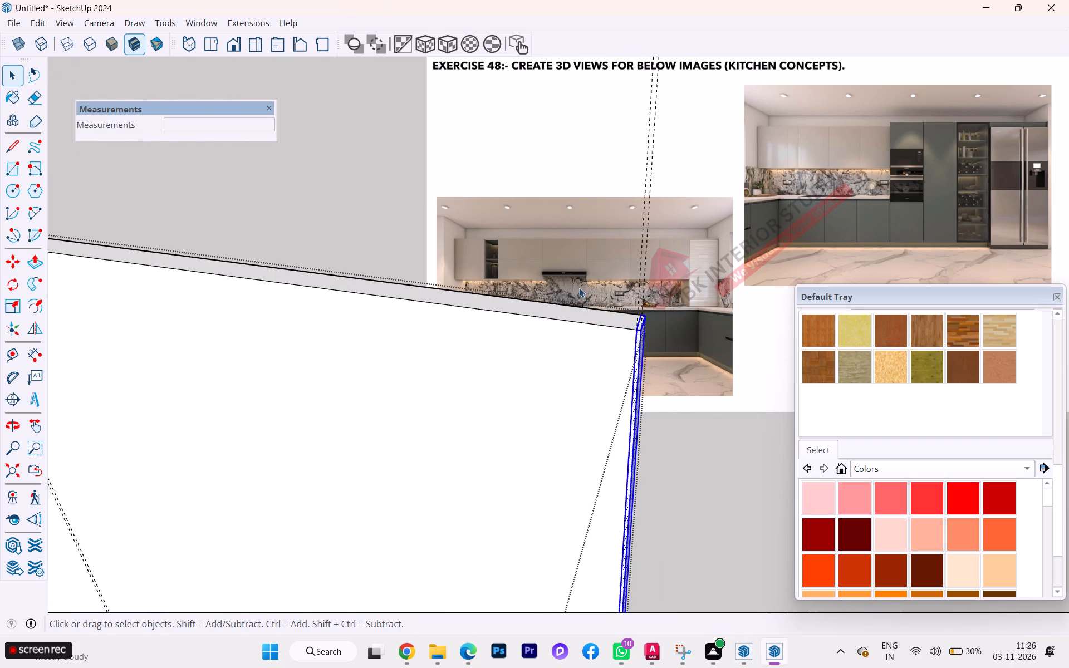
{"action": "scroll", "coordinate": [579, 288], "scroll_direction": "up", "scroll_amount": 3}
{"action": "key", "text": "m"}
{"action": "scroll", "coordinate": [744, 388], "scroll_direction": "up", "scroll_amount": 3}
{"action": "scroll", "coordinate": [744, 388], "scroll_direction": "down", "scroll_amount": 2}
{"action": "scroll", "coordinate": [744, 388], "scroll_direction": "up", "scroll_amount": 2}
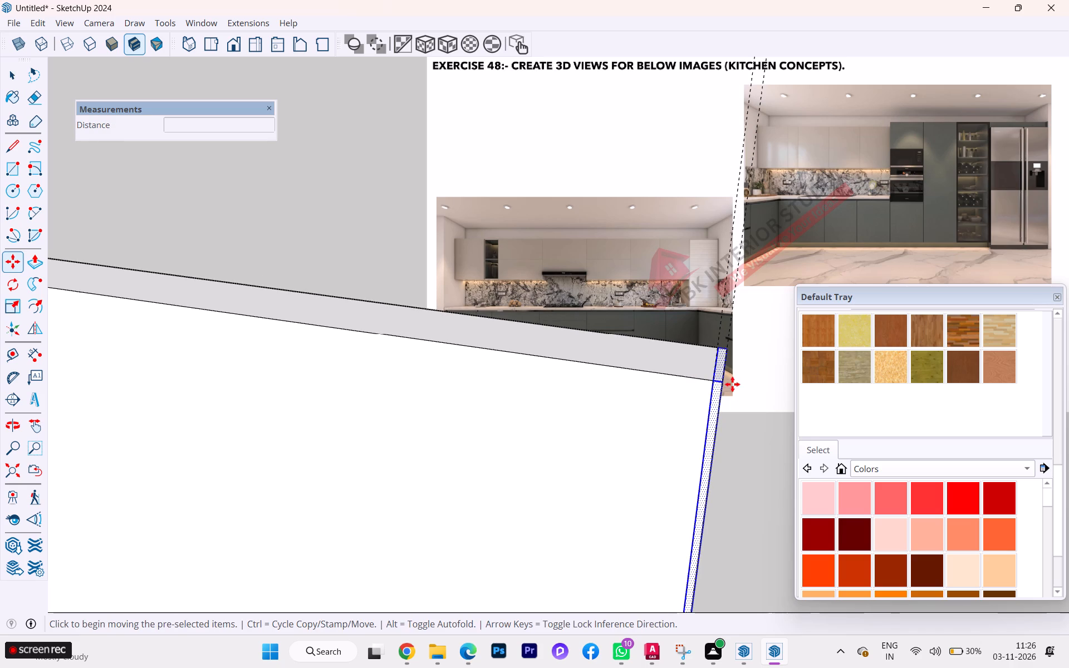
{"action": "left_click", "coordinate": [726, 382]}
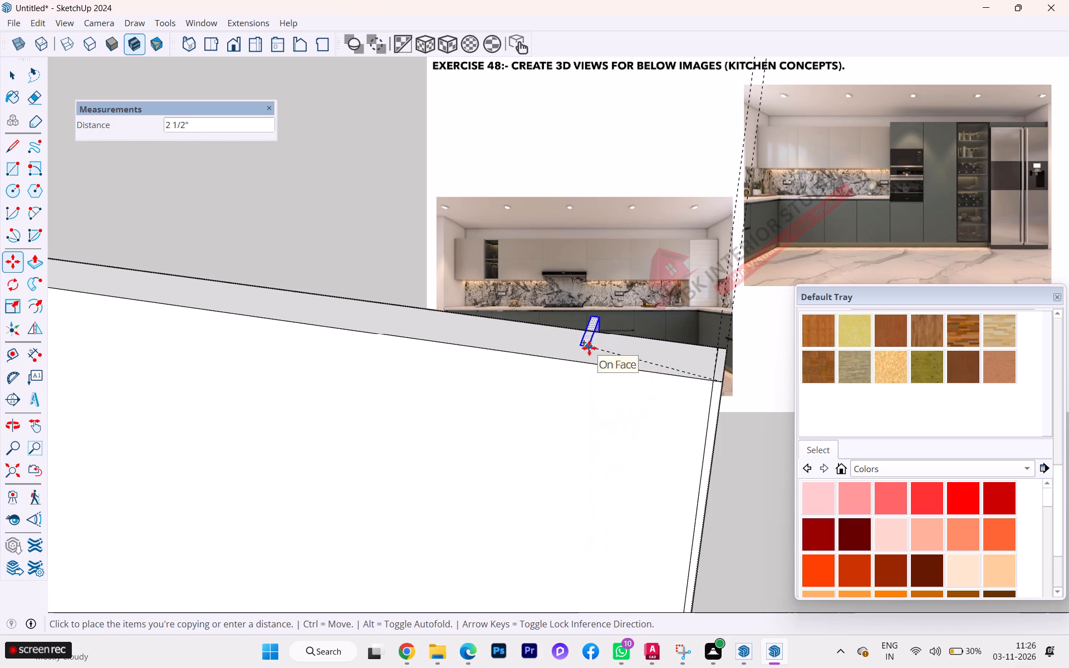
{"action": "key", "text": "Right"}
{"action": "scroll", "coordinate": [579, 370], "scroll_direction": "up", "scroll_amount": 1}
{"action": "scroll", "coordinate": [583, 371], "scroll_direction": "down", "scroll_amount": 4}
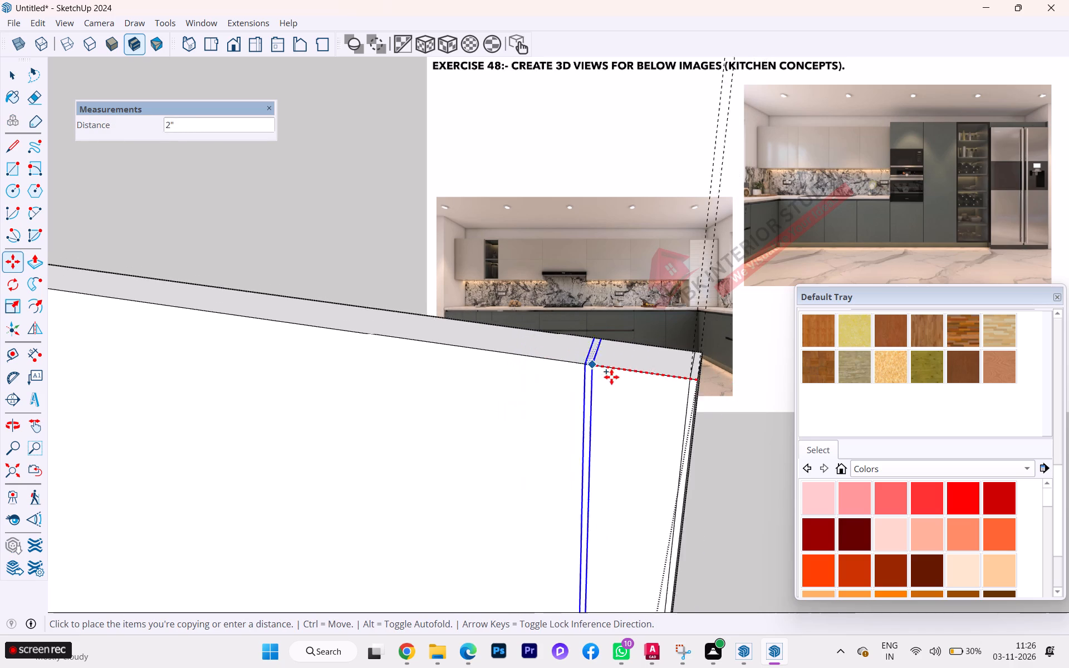
{"action": "scroll", "coordinate": [611, 377], "scroll_direction": "down", "scroll_amount": 3}
{"action": "scroll", "coordinate": [611, 377], "scroll_direction": "up", "scroll_amount": 1}
{"action": "scroll", "coordinate": [612, 377], "scroll_direction": "down", "scroll_amount": 2}
{"action": "scroll", "coordinate": [672, 379], "scroll_direction": "up", "scroll_amount": 1}
{"action": "scroll", "coordinate": [675, 381], "scroll_direction": "down", "scroll_amount": 8}
{"action": "scroll", "coordinate": [339, 320], "scroll_direction": "up", "scroll_amount": 8}
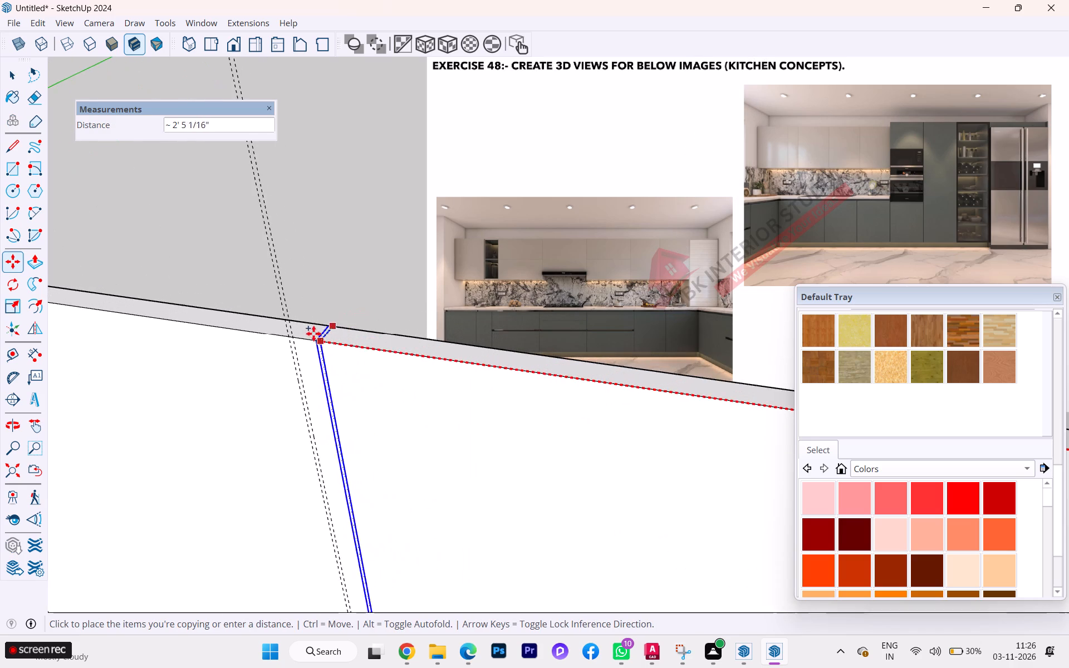
{"action": "scroll", "coordinate": [307, 332], "scroll_direction": "down", "scroll_amount": 4}
{"action": "scroll", "coordinate": [307, 332], "scroll_direction": "up", "scroll_amount": 14}
{"action": "scroll", "coordinate": [291, 333], "scroll_direction": "down", "scroll_amount": 1}
{"action": "scroll", "coordinate": [290, 333], "scroll_direction": "up", "scroll_amount": 3}
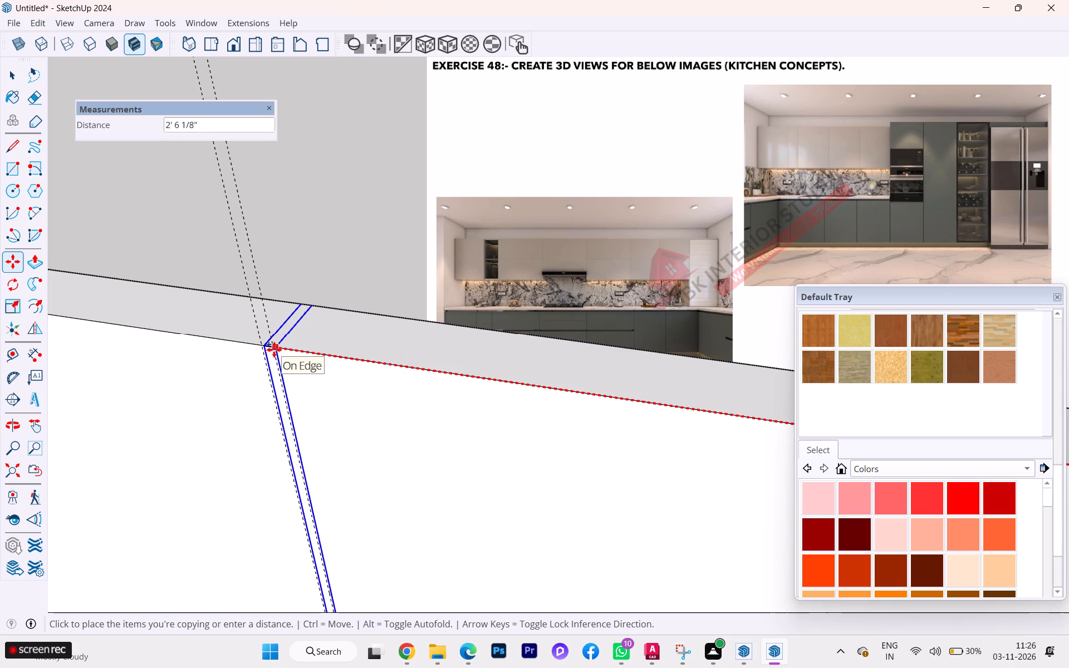
{"action": "left_click", "coordinate": [270, 348]}
Copy the newly placed gap strip along the panel about 1' 6 3/16" onto the following guide pair.
{"action": "left_click", "coordinate": [272, 347]}
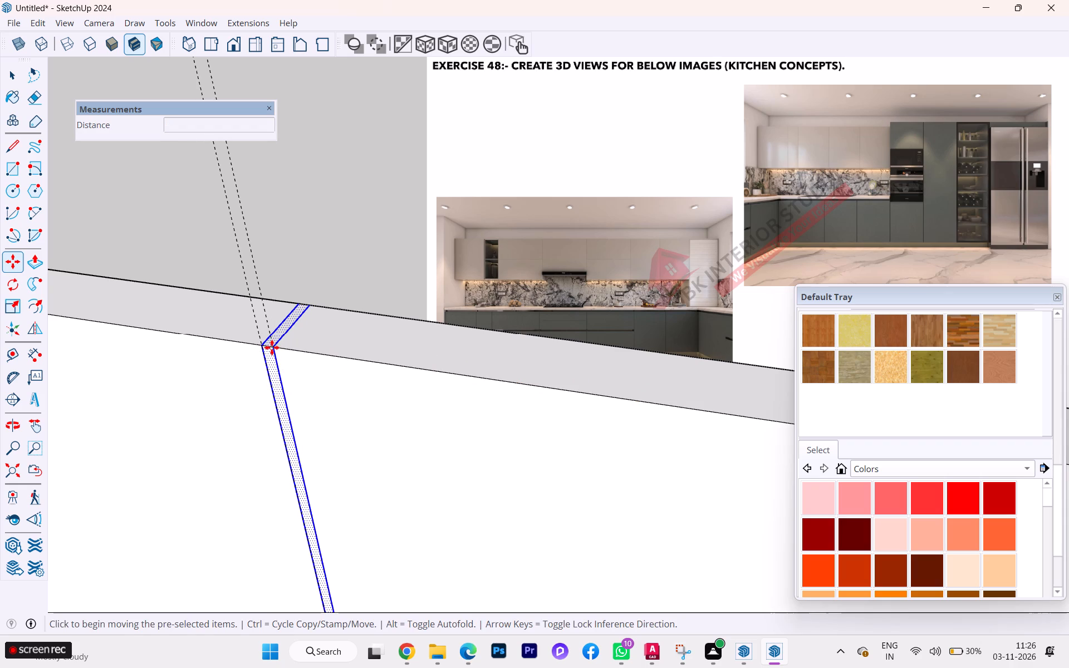
{"action": "scroll", "coordinate": [492, 378], "scroll_direction": "down", "scroll_amount": 2}
{"action": "scroll", "coordinate": [498, 381], "scroll_direction": "up", "scroll_amount": 1}
{"action": "scroll", "coordinate": [499, 381], "scroll_direction": "down", "scroll_amount": 1}
{"action": "scroll", "coordinate": [500, 381], "scroll_direction": "up", "scroll_amount": 5}
{"action": "scroll", "coordinate": [500, 381], "scroll_direction": "down", "scroll_amount": 2}
{"action": "scroll", "coordinate": [590, 387], "scroll_direction": "down", "scroll_amount": 2}
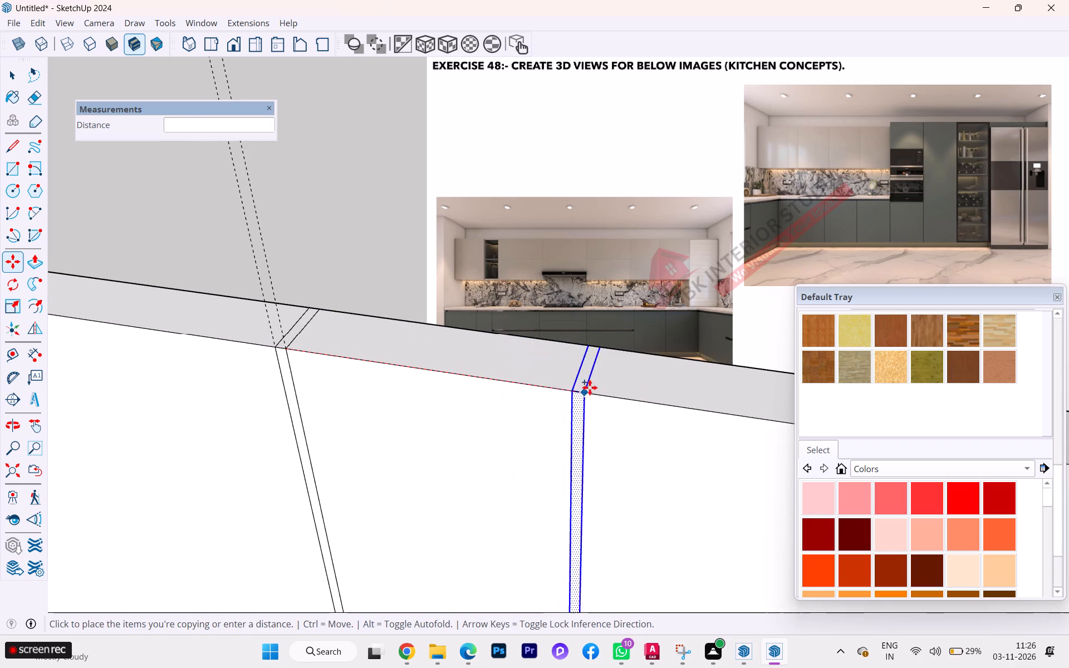
{"action": "scroll", "coordinate": [590, 387], "scroll_direction": "down", "scroll_amount": 16}
{"action": "scroll", "coordinate": [736, 400], "scroll_direction": "down", "scroll_amount": 3}
{"action": "scroll", "coordinate": [743, 402], "scroll_direction": "up", "scroll_amount": 5}
{"action": "scroll", "coordinate": [744, 403], "scroll_direction": "down", "scroll_amount": 4}
{"action": "scroll", "coordinate": [688, 406], "scroll_direction": "up", "scroll_amount": 1}
{"action": "scroll", "coordinate": [677, 405], "scroll_direction": "down", "scroll_amount": 5}
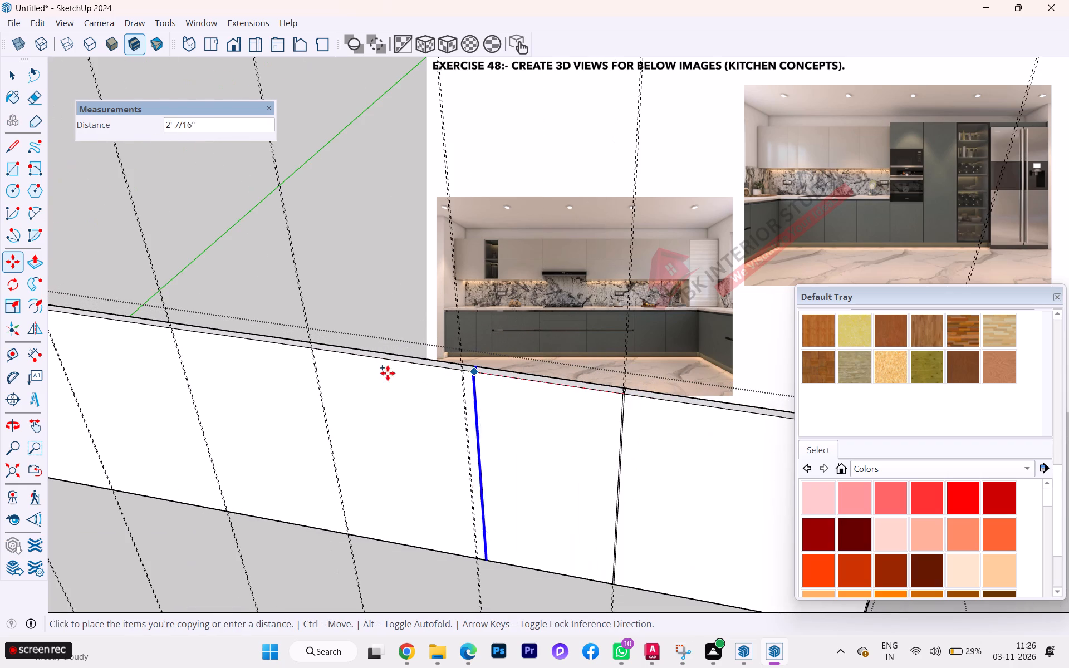
{"action": "scroll", "coordinate": [477, 380], "scroll_direction": "up", "scroll_amount": 5}
{"action": "scroll", "coordinate": [447, 369], "scroll_direction": "down", "scroll_amount": 1}
{"action": "scroll", "coordinate": [447, 369], "scroll_direction": "up", "scroll_amount": 5}
{"action": "scroll", "coordinate": [447, 369], "scroll_direction": "down", "scroll_amount": 3}
{"action": "scroll", "coordinate": [447, 369], "scroll_direction": "up", "scroll_amount": 5}
{"action": "scroll", "coordinate": [478, 362], "scroll_direction": "down", "scroll_amount": 1}
{"action": "scroll", "coordinate": [478, 362], "scroll_direction": "up", "scroll_amount": 2}
{"action": "scroll", "coordinate": [478, 362], "scroll_direction": "down", "scroll_amount": 2}
{"action": "scroll", "coordinate": [478, 362], "scroll_direction": "up", "scroll_amount": 2}
{"action": "scroll", "coordinate": [478, 362], "scroll_direction": "down", "scroll_amount": 1}
{"action": "scroll", "coordinate": [478, 362], "scroll_direction": "up", "scroll_amount": 3}
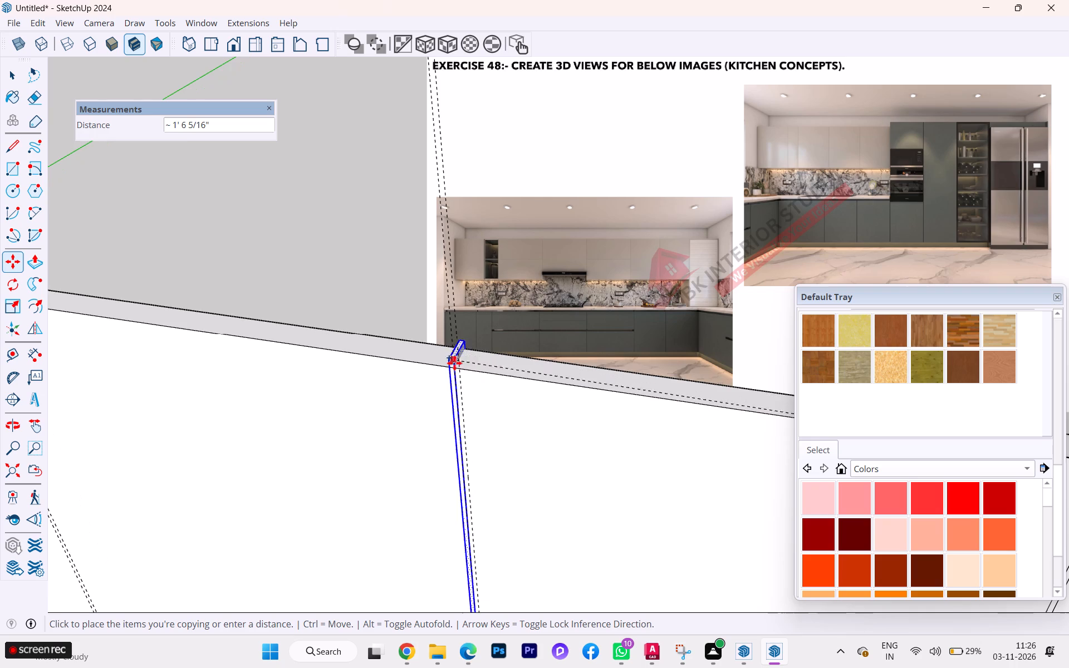
{"action": "scroll", "coordinate": [453, 362], "scroll_direction": "up", "scroll_amount": 12}
{"action": "left_click", "coordinate": [463, 371]}
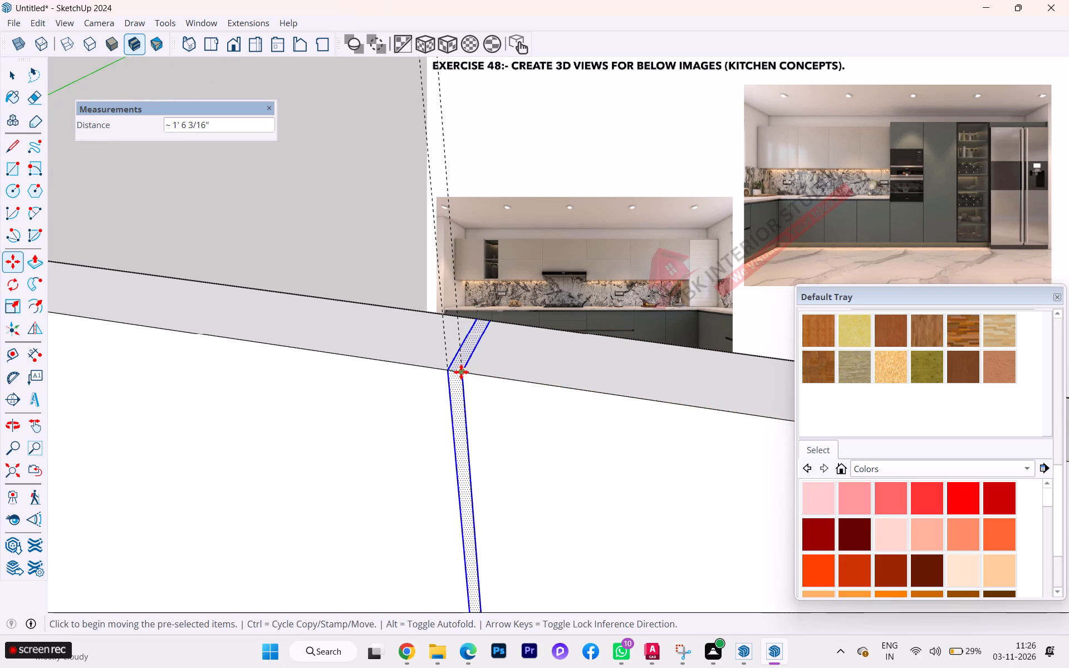
Copy the last placed gap strip along the red axis about 1' 6 1/8" onto the next guide pair toward the corner.
{"action": "left_click", "coordinate": [461, 372]}
{"action": "scroll", "coordinate": [767, 370], "scroll_direction": "down", "scroll_amount": 8}
{"action": "scroll", "coordinate": [767, 373], "scroll_direction": "up", "scroll_amount": 1}
{"action": "scroll", "coordinate": [708, 361], "scroll_direction": "down", "scroll_amount": 4}
{"action": "scroll", "coordinate": [697, 369], "scroll_direction": "up", "scroll_amount": 1}
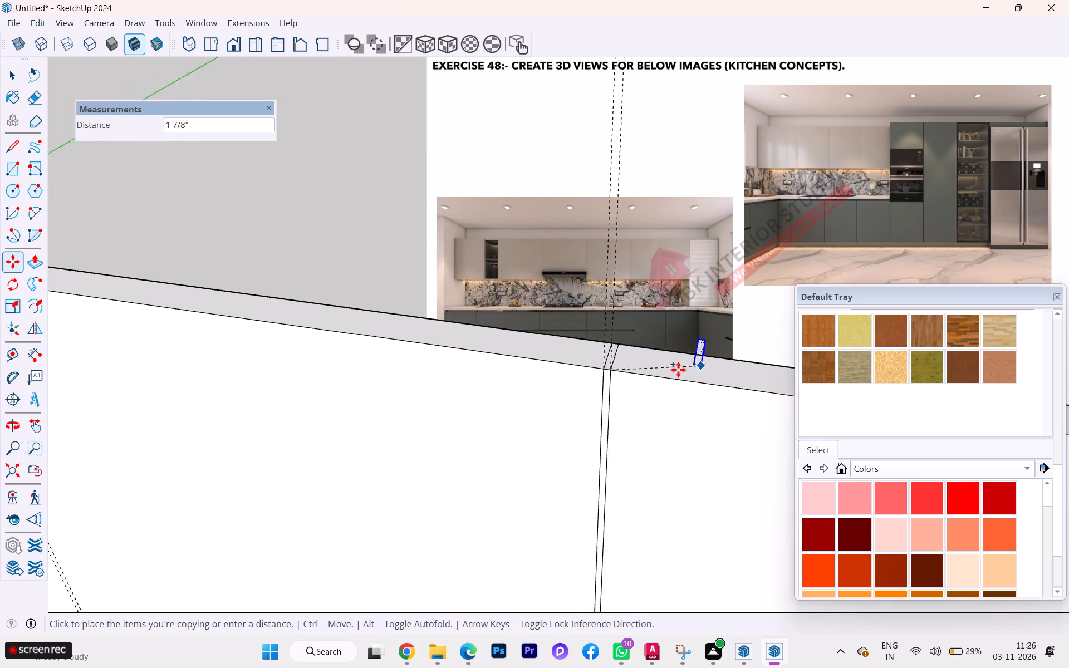
{"action": "scroll", "coordinate": [516, 362], "scroll_direction": "down", "scroll_amount": 4}
{"action": "key", "text": "Right"}
{"action": "scroll", "coordinate": [339, 355], "scroll_direction": "down", "scroll_amount": 1}
{"action": "scroll", "coordinate": [345, 360], "scroll_direction": "up", "scroll_amount": 2}
{"action": "scroll", "coordinate": [346, 362], "scroll_direction": "down", "scroll_amount": 4}
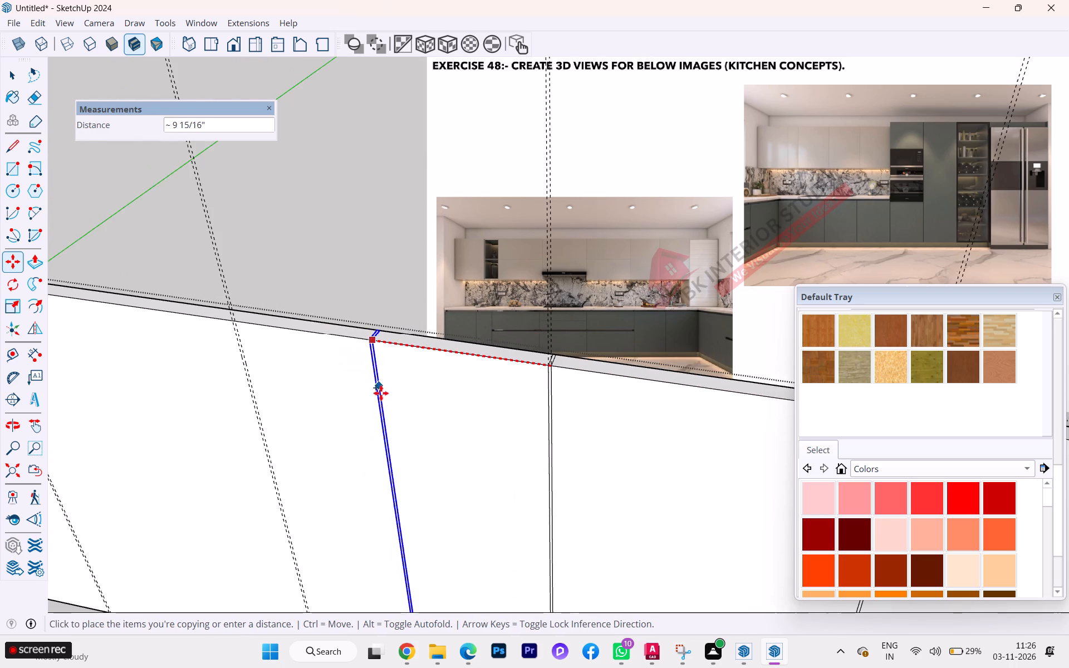
{"action": "scroll", "coordinate": [384, 409], "scroll_direction": "down", "scroll_amount": 1}
{"action": "scroll", "coordinate": [385, 411], "scroll_direction": "up", "scroll_amount": 1}
{"action": "scroll", "coordinate": [385, 411], "scroll_direction": "down", "scroll_amount": 5}
{"action": "scroll", "coordinate": [296, 351], "scroll_direction": "up", "scroll_amount": 2}
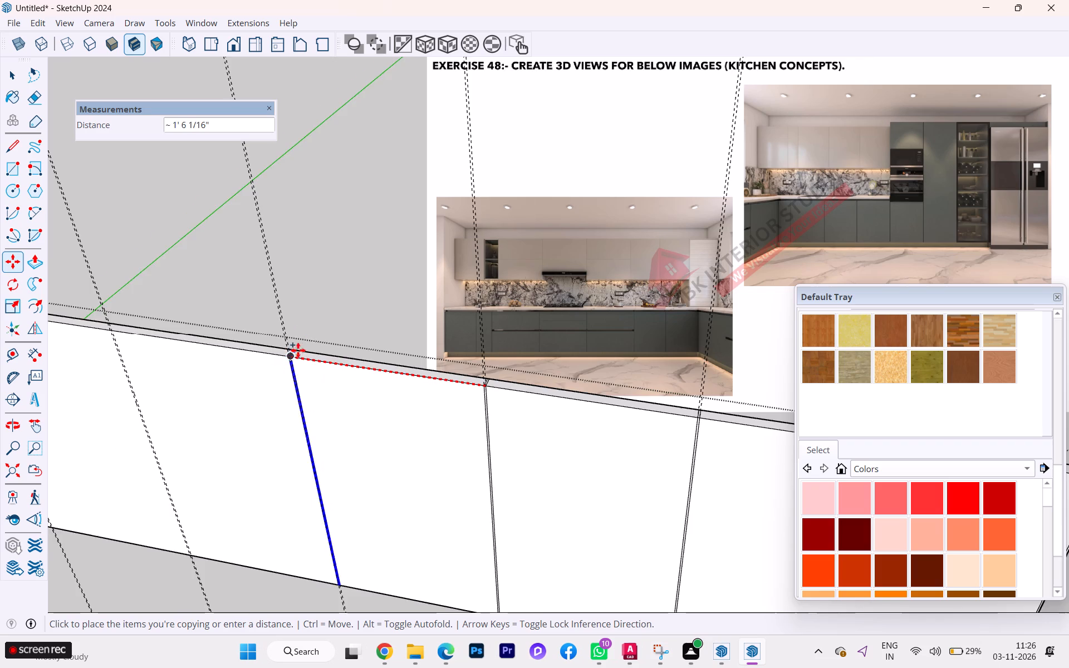
{"action": "scroll", "coordinate": [298, 350], "scroll_direction": "up", "scroll_amount": 18}
{"action": "scroll", "coordinate": [296, 356], "scroll_direction": "down", "scroll_amount": 2}
{"action": "scroll", "coordinate": [297, 356], "scroll_direction": "up", "scroll_amount": 3}
{"action": "scroll", "coordinate": [295, 357], "scroll_direction": "down", "scroll_amount": 9}
{"action": "scroll", "coordinate": [294, 357], "scroll_direction": "up", "scroll_amount": 1}
{"action": "scroll", "coordinate": [294, 357], "scroll_direction": "down", "scroll_amount": 2}
{"action": "scroll", "coordinate": [293, 357], "scroll_direction": "up", "scroll_amount": 6}
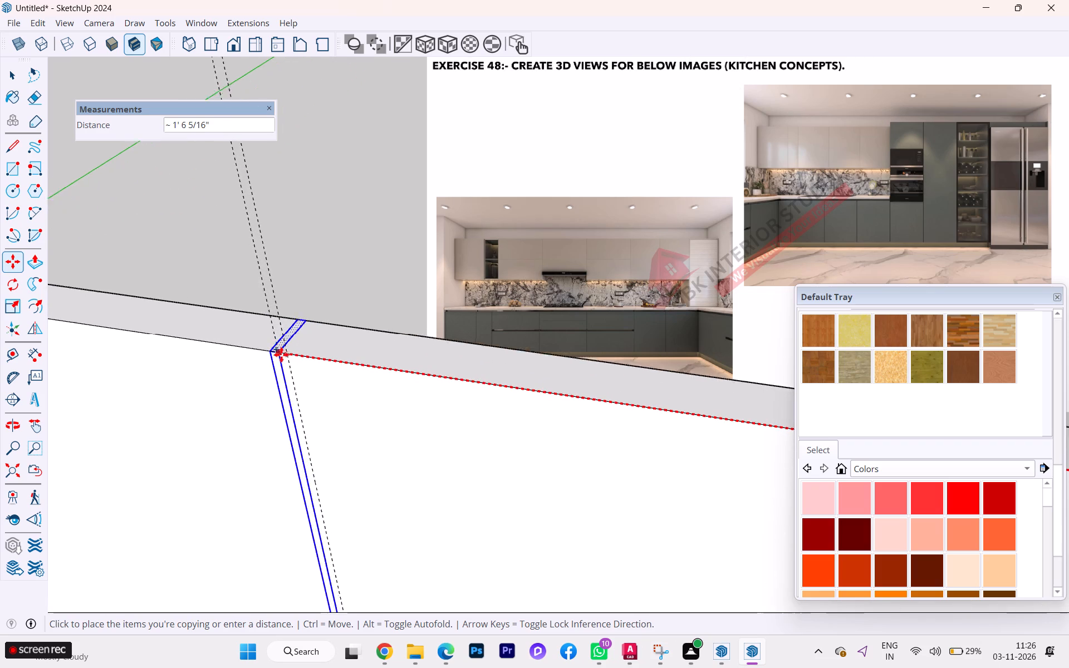
{"action": "scroll", "coordinate": [281, 355], "scroll_direction": "up", "scroll_amount": 7}
{"action": "scroll", "coordinate": [295, 360], "scroll_direction": "down", "scroll_amount": 2}
{"action": "scroll", "coordinate": [295, 359], "scroll_direction": "up", "scroll_amount": 4}
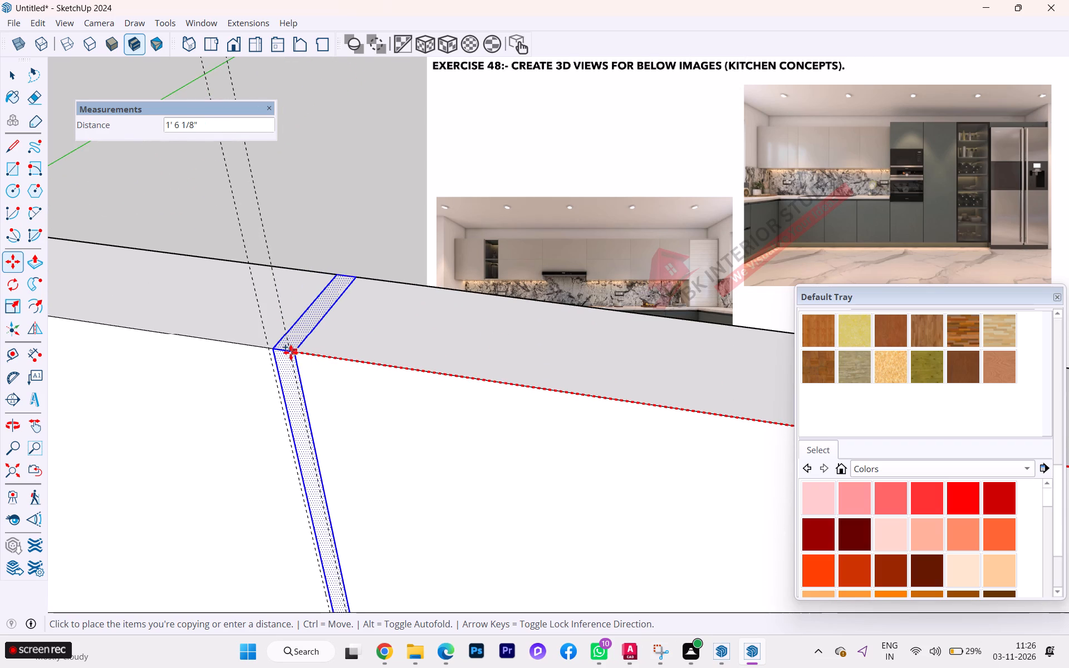
{"action": "left_click", "coordinate": [289, 351]}
Copy the newly placed gap strip another 1' 6 3/16" or so along the red axis onto the following guide pair.
{"action": "left_click", "coordinate": [288, 352]}
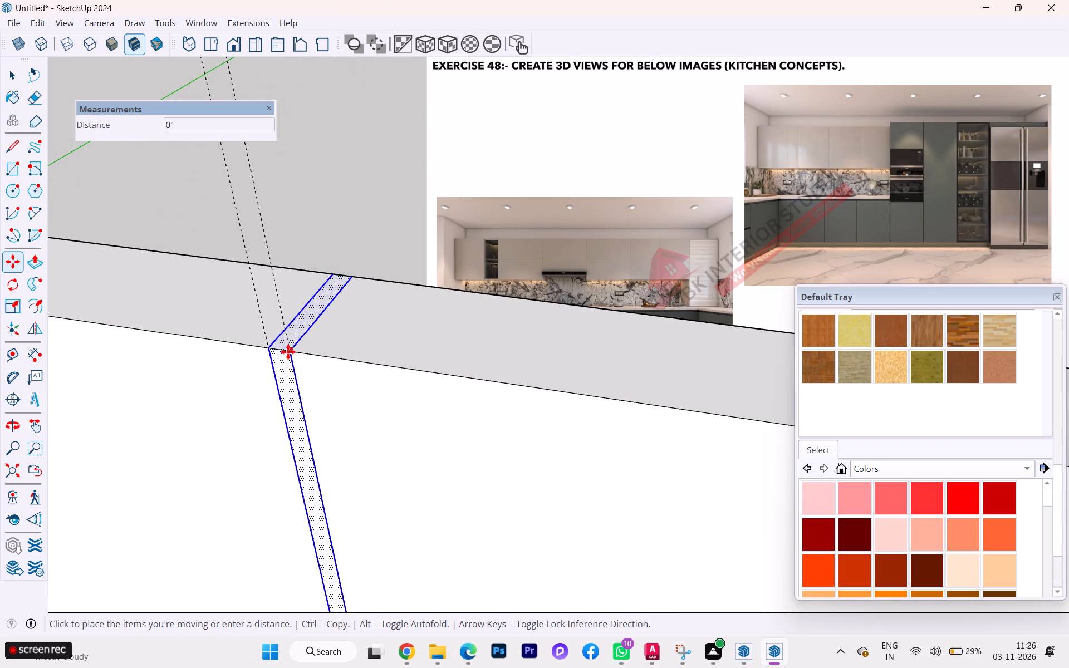
{"action": "scroll", "coordinate": [331, 332], "scroll_direction": "down", "scroll_amount": 2}
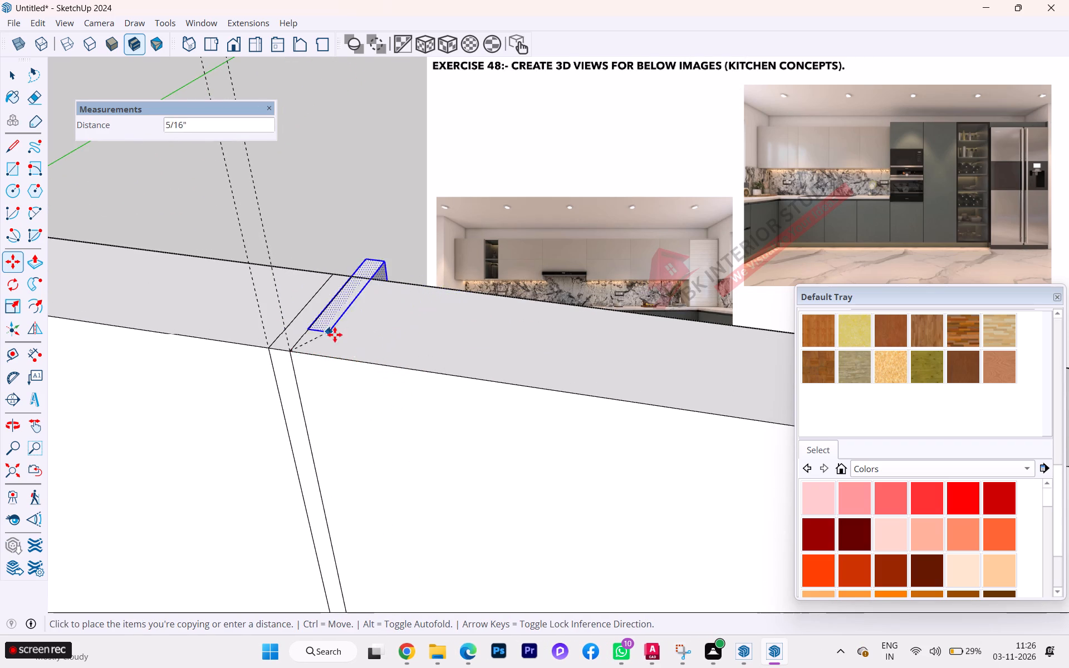
{"action": "scroll", "coordinate": [335, 335], "scroll_direction": "down", "scroll_amount": 2}
{"action": "scroll", "coordinate": [340, 337], "scroll_direction": "up", "scroll_amount": 1}
{"action": "scroll", "coordinate": [341, 337], "scroll_direction": "down", "scroll_amount": 1}
{"action": "scroll", "coordinate": [455, 357], "scroll_direction": "down", "scroll_amount": 4}
{"action": "scroll", "coordinate": [460, 362], "scroll_direction": "up", "scroll_amount": 1}
{"action": "scroll", "coordinate": [461, 364], "scroll_direction": "down", "scroll_amount": 2}
{"action": "scroll", "coordinate": [468, 367], "scroll_direction": "up", "scroll_amount": 1}
{"action": "scroll", "coordinate": [469, 367], "scroll_direction": "down", "scroll_amount": 1}
{"action": "scroll", "coordinate": [532, 383], "scroll_direction": "up", "scroll_amount": 2}
{"action": "scroll", "coordinate": [533, 384], "scroll_direction": "down", "scroll_amount": 2}
{"action": "scroll", "coordinate": [536, 385], "scroll_direction": "up", "scroll_amount": 3}
{"action": "scroll", "coordinate": [537, 385], "scroll_direction": "down", "scroll_amount": 2}
{"action": "scroll", "coordinate": [539, 386], "scroll_direction": "up", "scroll_amount": 1}
{"action": "scroll", "coordinate": [199, 346], "scroll_direction": "down", "scroll_amount": 2}
{"action": "scroll", "coordinate": [200, 346], "scroll_direction": "up", "scroll_amount": 4}
{"action": "scroll", "coordinate": [200, 346], "scroll_direction": "down", "scroll_amount": 3}
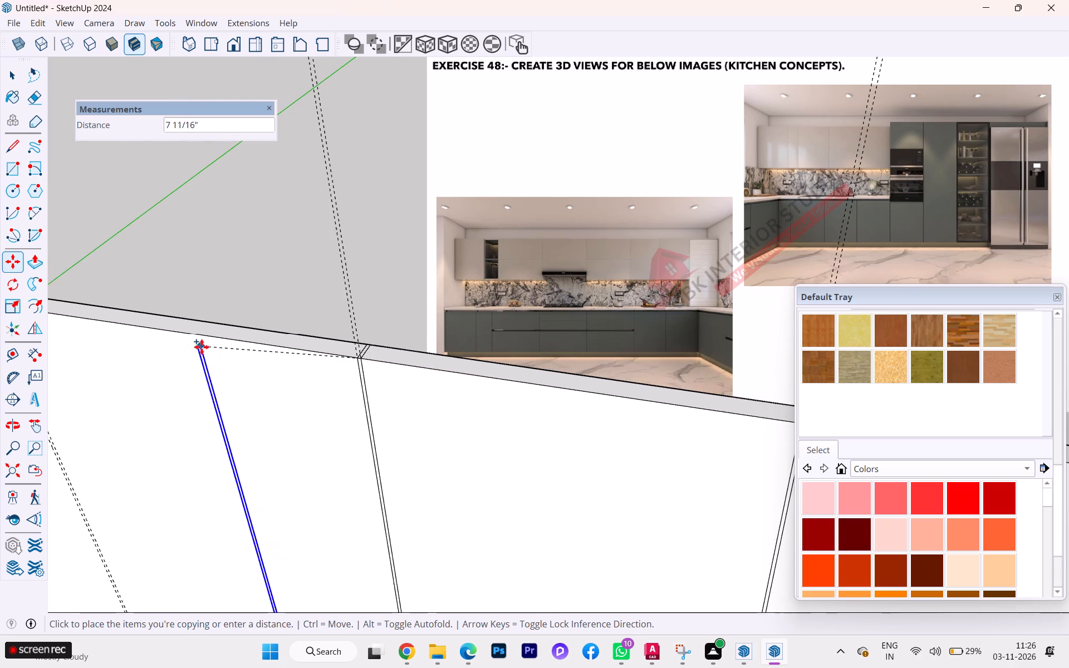
{"action": "key", "text": "Right"}
{"action": "scroll", "coordinate": [311, 356], "scroll_direction": "down", "scroll_amount": 1}
{"action": "scroll", "coordinate": [312, 356], "scroll_direction": "up", "scroll_amount": 1}
{"action": "scroll", "coordinate": [326, 357], "scroll_direction": "down", "scroll_amount": 4}
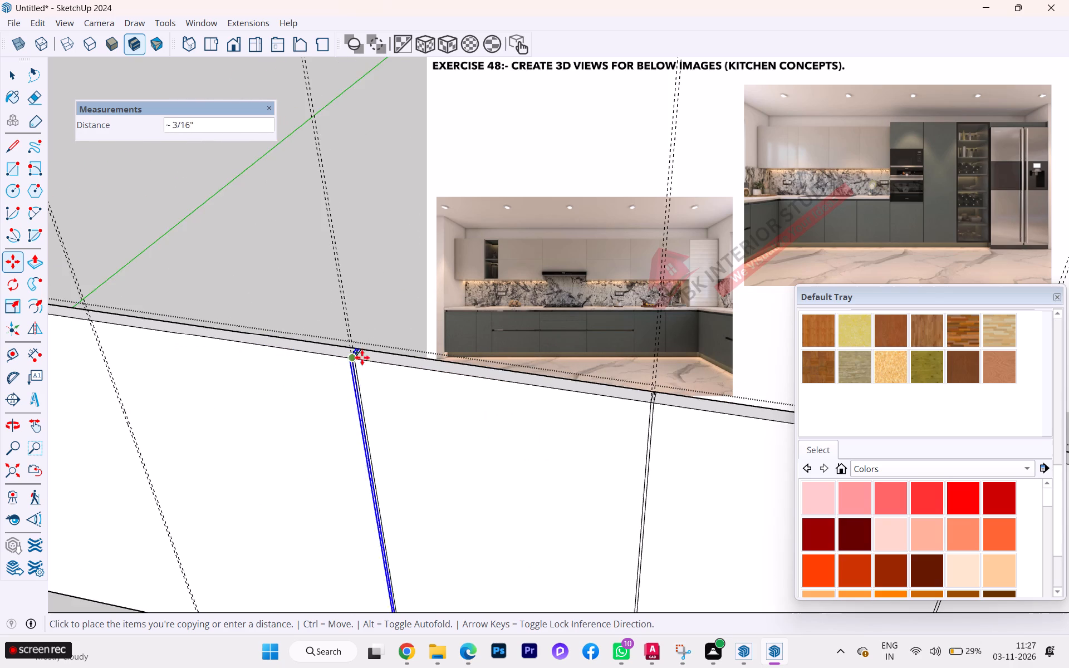
{"action": "scroll", "coordinate": [362, 357], "scroll_direction": "down", "scroll_amount": 7}
{"action": "scroll", "coordinate": [450, 382], "scroll_direction": "down", "scroll_amount": 4}
{"action": "scroll", "coordinate": [473, 384], "scroll_direction": "up", "scroll_amount": 3}
{"action": "scroll", "coordinate": [473, 384], "scroll_direction": "down", "scroll_amount": 2}
{"action": "scroll", "coordinate": [475, 385], "scroll_direction": "up", "scroll_amount": 1}
{"action": "scroll", "coordinate": [483, 386], "scroll_direction": "down", "scroll_amount": 7}
{"action": "scroll", "coordinate": [483, 386], "scroll_direction": "up", "scroll_amount": 1}
{"action": "scroll", "coordinate": [483, 386], "scroll_direction": "down", "scroll_amount": 1}
{"action": "scroll", "coordinate": [340, 351], "scroll_direction": "down", "scroll_amount": 1}
{"action": "scroll", "coordinate": [341, 351], "scroll_direction": "up", "scroll_amount": 5}
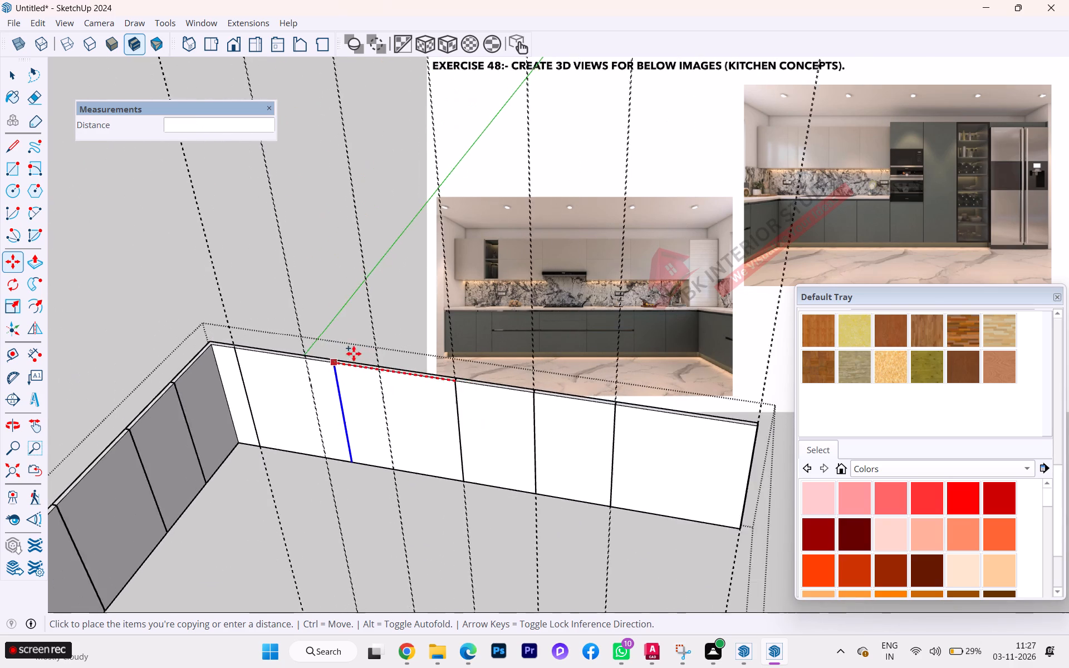
{"action": "scroll", "coordinate": [354, 353], "scroll_direction": "up", "scroll_amount": 3}
{"action": "scroll", "coordinate": [405, 364], "scroll_direction": "up", "scroll_amount": 4}
{"action": "scroll", "coordinate": [406, 365], "scroll_direction": "down", "scroll_amount": 1}
{"action": "scroll", "coordinate": [406, 365], "scroll_direction": "up", "scroll_amount": 4}
{"action": "scroll", "coordinate": [366, 384], "scroll_direction": "down", "scroll_amount": 1}
{"action": "scroll", "coordinate": [366, 384], "scroll_direction": "up", "scroll_amount": 20}
{"action": "scroll", "coordinate": [393, 375], "scroll_direction": "down", "scroll_amount": 1}
{"action": "scroll", "coordinate": [393, 375], "scroll_direction": "up", "scroll_amount": 2}
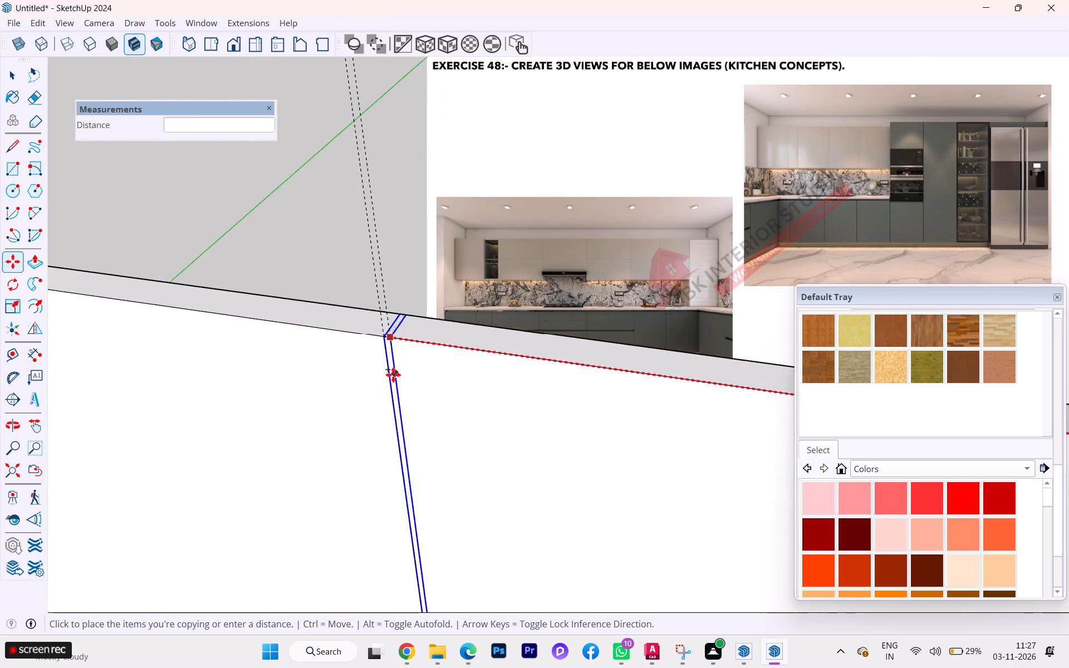
{"action": "scroll", "coordinate": [396, 370], "scroll_direction": "down", "scroll_amount": 2}
{"action": "scroll", "coordinate": [396, 370], "scroll_direction": "up", "scroll_amount": 6}
{"action": "scroll", "coordinate": [403, 326], "scroll_direction": "up", "scroll_amount": 6}
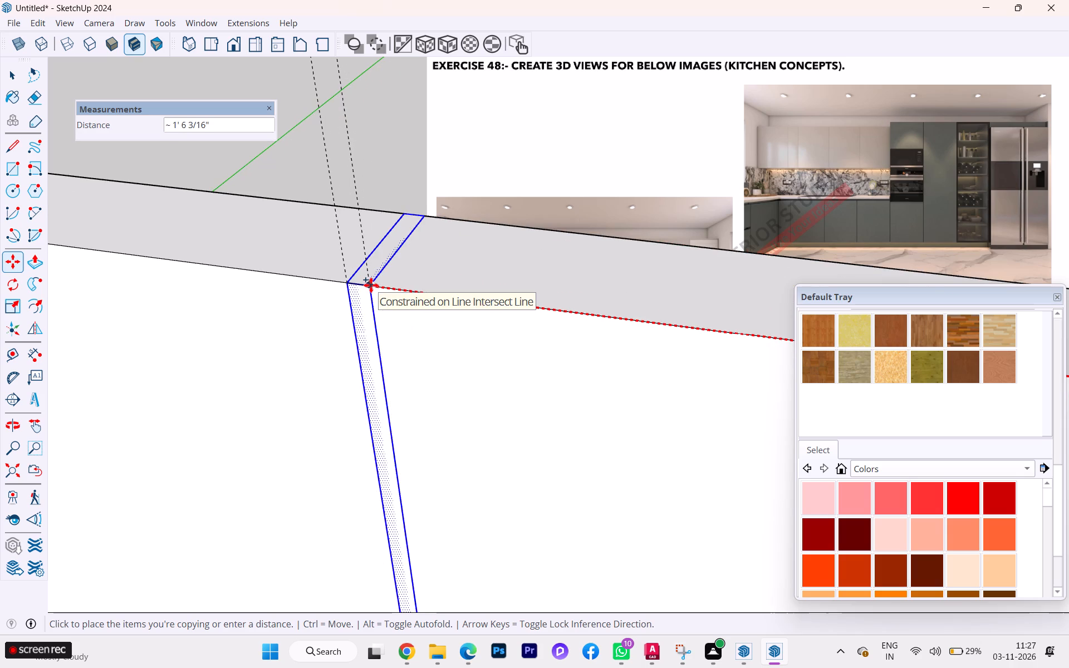
{"action": "left_click", "coordinate": [371, 285]}
Copy the gap strip again about 1' 6 3/16" along the red axis onto the second-to-last guide pair before the corner.
{"action": "scroll", "coordinate": [367, 292], "scroll_direction": "up", "scroll_amount": 4}
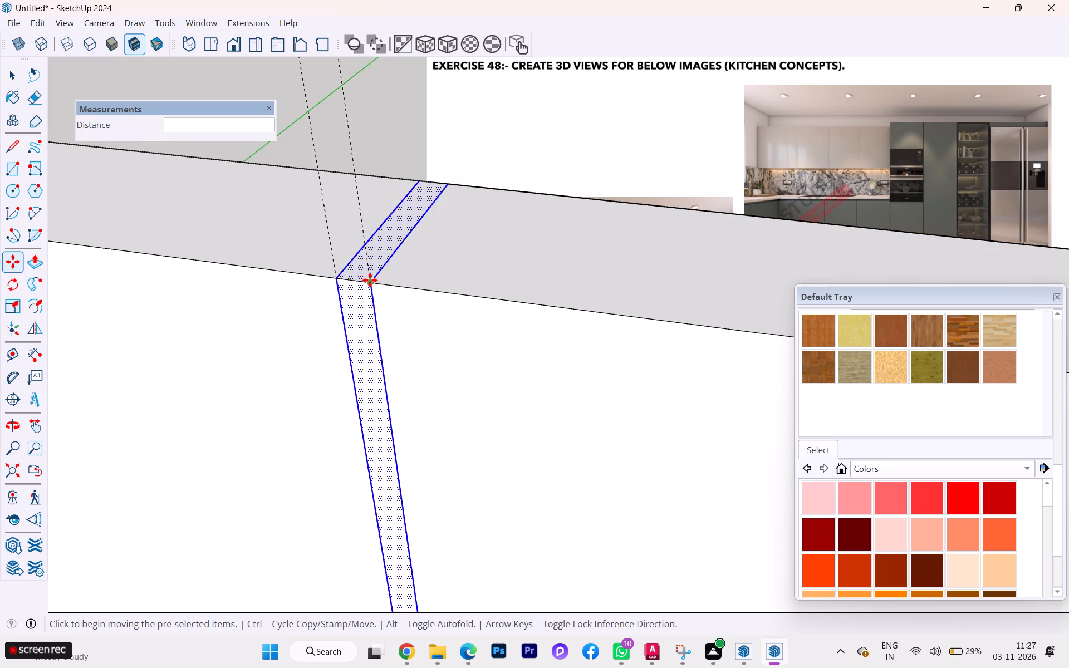
{"action": "left_click", "coordinate": [370, 280]}
{"action": "scroll", "coordinate": [450, 293], "scroll_direction": "down", "scroll_amount": 6}
{"action": "scroll", "coordinate": [555, 271], "scroll_direction": "down", "scroll_amount": 1}
{"action": "scroll", "coordinate": [555, 271], "scroll_direction": "up", "scroll_amount": 2}
{"action": "scroll", "coordinate": [555, 271], "scroll_direction": "down", "scroll_amount": 5}
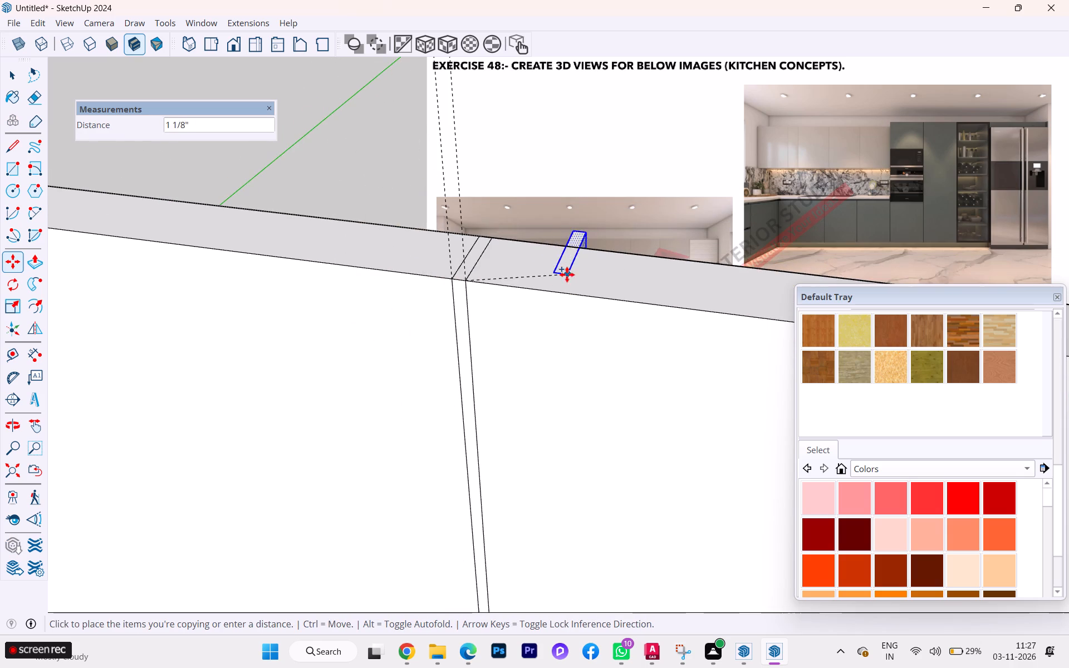
{"action": "scroll", "coordinate": [328, 252], "scroll_direction": "down", "scroll_amount": 2}
{"action": "scroll", "coordinate": [328, 252], "scroll_direction": "up", "scroll_amount": 2}
{"action": "scroll", "coordinate": [328, 252], "scroll_direction": "down", "scroll_amount": 2}
{"action": "scroll", "coordinate": [328, 252], "scroll_direction": "up", "scroll_amount": 2}
{"action": "scroll", "coordinate": [328, 252], "scroll_direction": "down", "scroll_amount": 1}
{"action": "key", "text": "Right"}
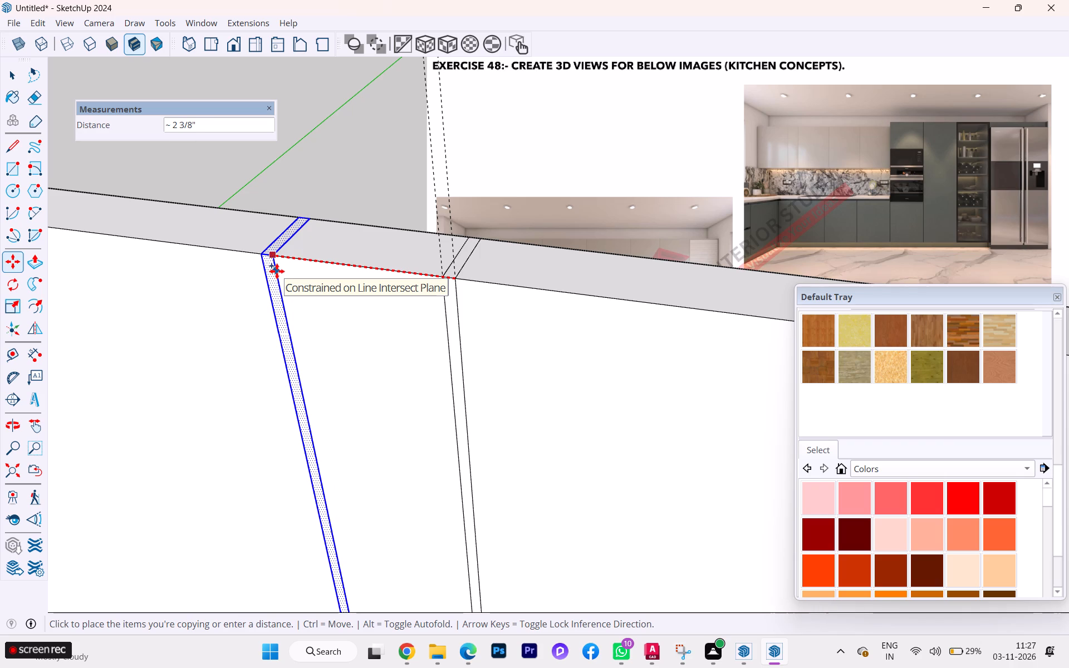
{"action": "scroll", "coordinate": [387, 306], "scroll_direction": "down", "scroll_amount": 5}
{"action": "scroll", "coordinate": [624, 357], "scroll_direction": "up", "scroll_amount": 2}
{"action": "scroll", "coordinate": [627, 358], "scroll_direction": "down", "scroll_amount": 4}
{"action": "scroll", "coordinate": [682, 385], "scroll_direction": "up", "scroll_amount": 1}
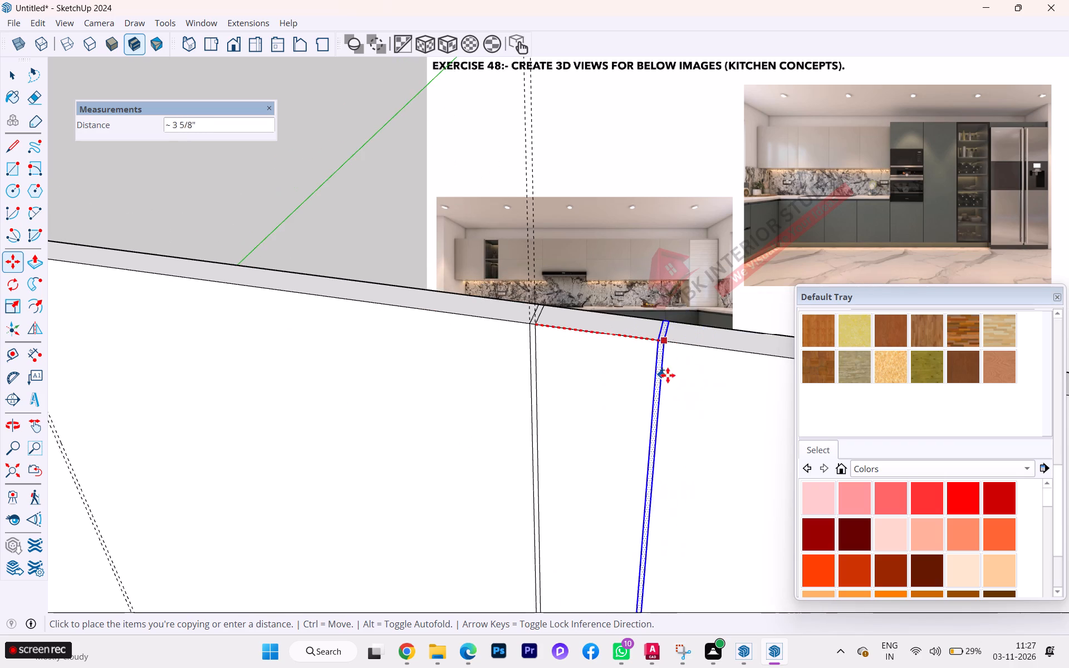
{"action": "scroll", "coordinate": [669, 376], "scroll_direction": "down", "scroll_amount": 1}
{"action": "scroll", "coordinate": [675, 377], "scroll_direction": "up", "scroll_amount": 1}
{"action": "scroll", "coordinate": [677, 377], "scroll_direction": "down", "scroll_amount": 5}
{"action": "scroll", "coordinate": [748, 367], "scroll_direction": "up", "scroll_amount": 1}
{"action": "scroll", "coordinate": [748, 367], "scroll_direction": "down", "scroll_amount": 1}
{"action": "scroll", "coordinate": [164, 267], "scroll_direction": "down", "scroll_amount": 1}
{"action": "scroll", "coordinate": [163, 266], "scroll_direction": "up", "scroll_amount": 5}
{"action": "scroll", "coordinate": [127, 267], "scroll_direction": "down", "scroll_amount": 1}
{"action": "scroll", "coordinate": [127, 267], "scroll_direction": "up", "scroll_amount": 3}
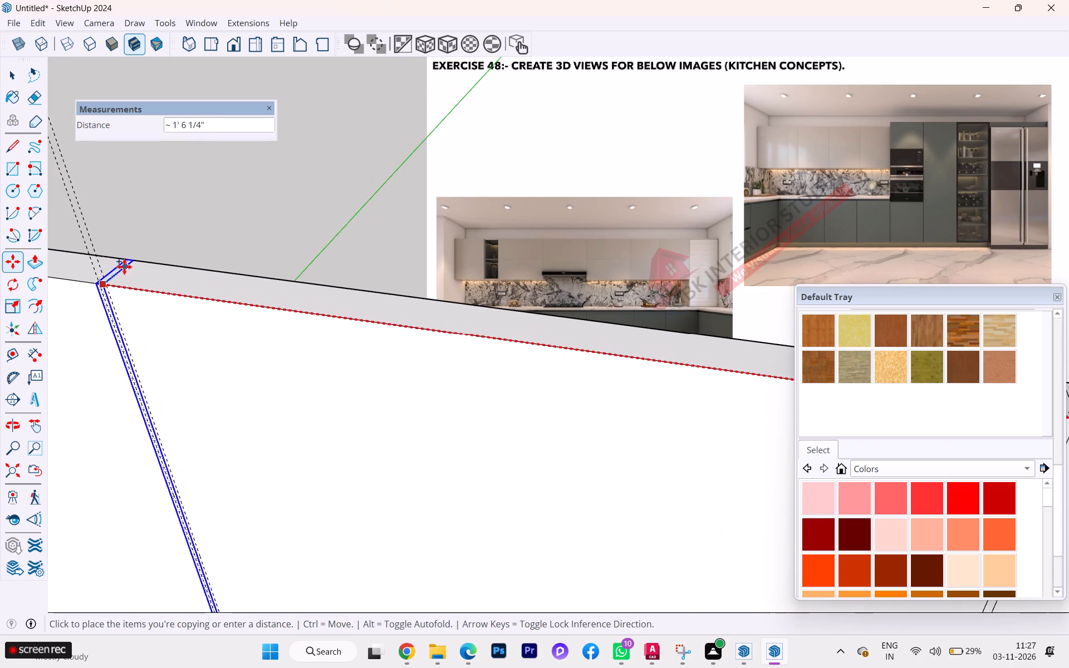
{"action": "scroll", "coordinate": [121, 277], "scroll_direction": "down", "scroll_amount": 1}
{"action": "scroll", "coordinate": [120, 277], "scroll_direction": "up", "scroll_amount": 12}
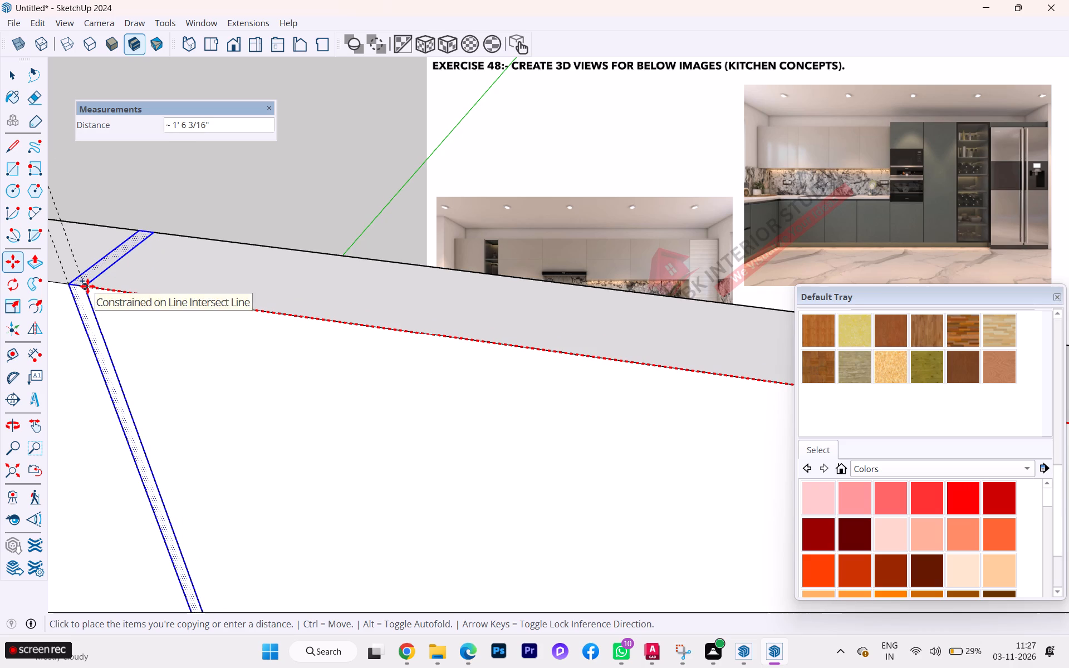
{"action": "left_click", "coordinate": [85, 284]}
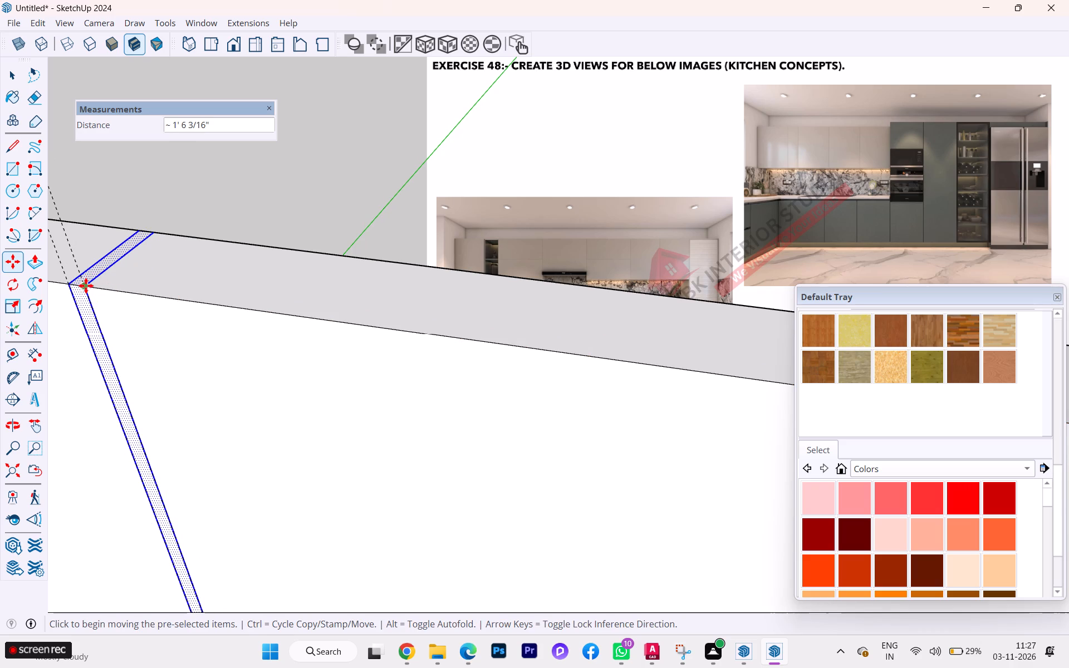
Copy the gap strip about 1' 5 3/4" along the panel, placing it just short of the last guide pair before the corner.
{"action": "left_click", "coordinate": [85, 286]}
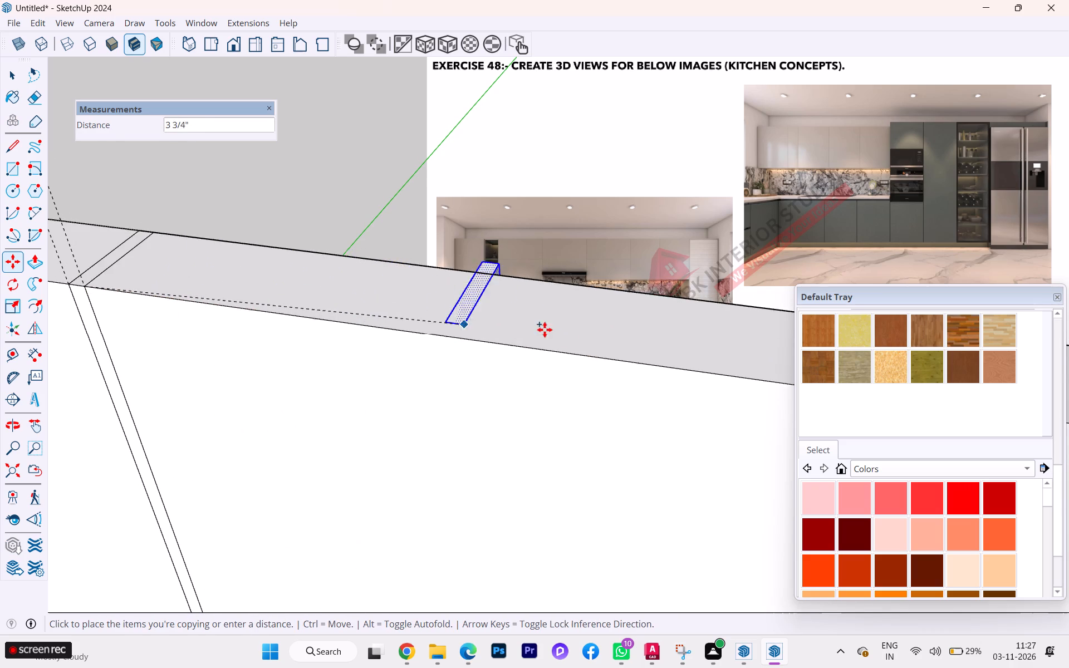
{"action": "scroll", "coordinate": [559, 336], "scroll_direction": "down", "scroll_amount": 4}
{"action": "scroll", "coordinate": [689, 345], "scroll_direction": "down", "scroll_amount": 1}
{"action": "scroll", "coordinate": [690, 346], "scroll_direction": "up", "scroll_amount": 1}
{"action": "scroll", "coordinate": [692, 347], "scroll_direction": "down", "scroll_amount": 3}
{"action": "scroll", "coordinate": [702, 352], "scroll_direction": "up", "scroll_amount": 2}
{"action": "scroll", "coordinate": [704, 352], "scroll_direction": "down", "scroll_amount": 2}
{"action": "scroll", "coordinate": [739, 358], "scroll_direction": "up", "scroll_amount": 2}
{"action": "scroll", "coordinate": [740, 359], "scroll_direction": "down", "scroll_amount": 8}
{"action": "scroll", "coordinate": [749, 369], "scroll_direction": "up", "scroll_amount": 2}
{"action": "scroll", "coordinate": [749, 369], "scroll_direction": "down", "scroll_amount": 2}
{"action": "scroll", "coordinate": [750, 370], "scroll_direction": "up", "scroll_amount": 1}
{"action": "scroll", "coordinate": [758, 368], "scroll_direction": "down", "scroll_amount": 9}
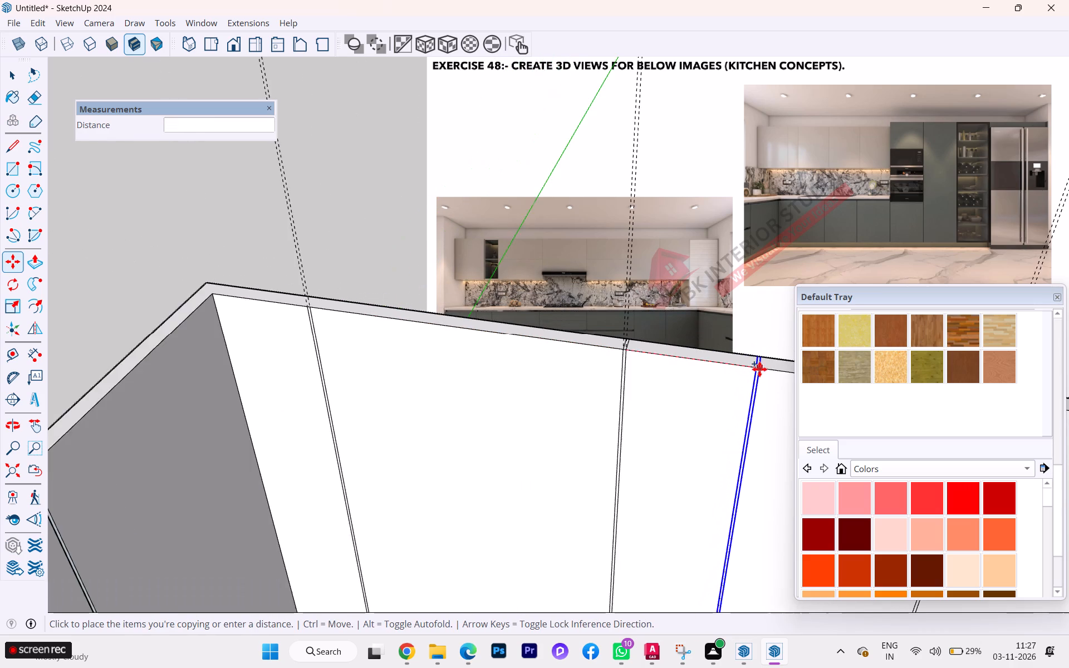
{"action": "scroll", "coordinate": [375, 306], "scroll_direction": "up", "scroll_amount": 4}
{"action": "scroll", "coordinate": [314, 308], "scroll_direction": "up", "scroll_amount": 4}
{"action": "scroll", "coordinate": [314, 308], "scroll_direction": "down", "scroll_amount": 2}
{"action": "scroll", "coordinate": [314, 308], "scroll_direction": "up", "scroll_amount": 2}
{"action": "scroll", "coordinate": [315, 310], "scroll_direction": "down", "scroll_amount": 2}
{"action": "scroll", "coordinate": [349, 310], "scroll_direction": "up", "scroll_amount": 5}
{"action": "scroll", "coordinate": [349, 310], "scroll_direction": "down", "scroll_amount": 2}
{"action": "scroll", "coordinate": [349, 310], "scroll_direction": "up", "scroll_amount": 3}
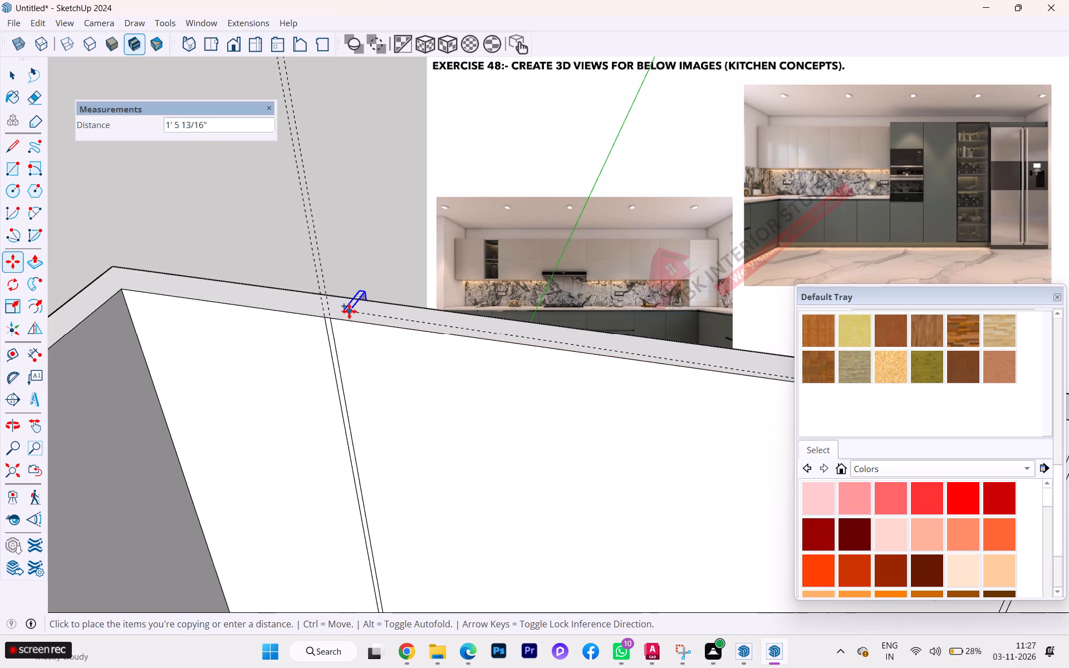
{"action": "scroll", "coordinate": [349, 311], "scroll_direction": "up", "scroll_amount": 4}
{"action": "scroll", "coordinate": [347, 313], "scroll_direction": "down", "scroll_amount": 4}
{"action": "scroll", "coordinate": [347, 313], "scroll_direction": "up", "scroll_amount": 2}
{"action": "scroll", "coordinate": [342, 316], "scroll_direction": "down", "scroll_amount": 1}
{"action": "scroll", "coordinate": [342, 316], "scroll_direction": "up", "scroll_amount": 5}
{"action": "left_click", "coordinate": [343, 323]}
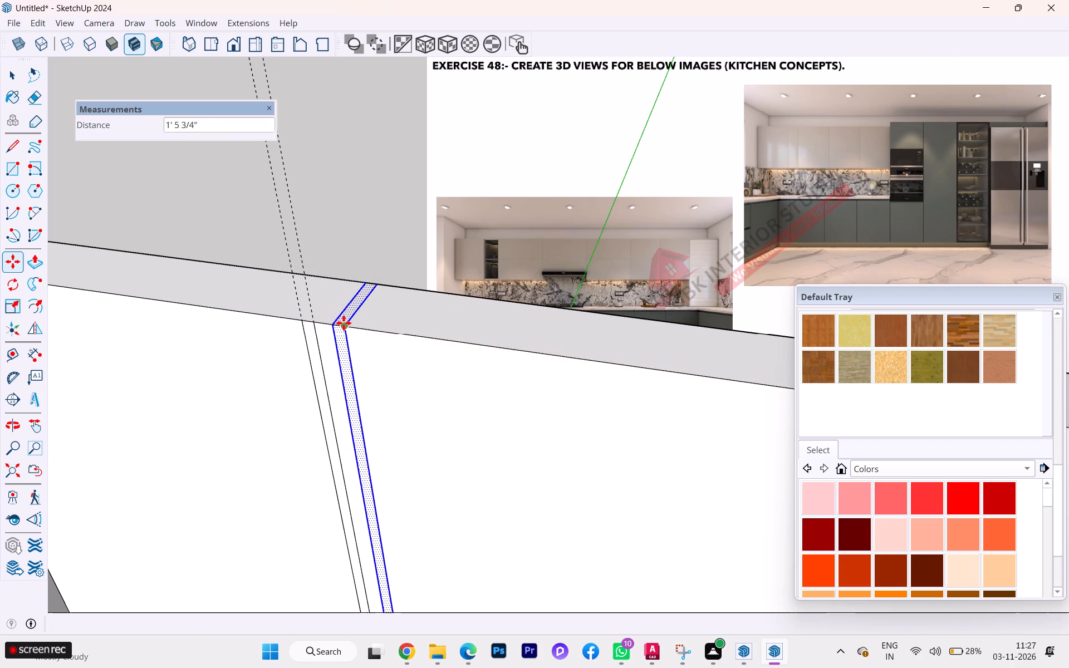
Delete the two old front-face edges lying on the last guide pair, keeping the panel face itself.
{"action": "left_click", "coordinate": [14, 75]}
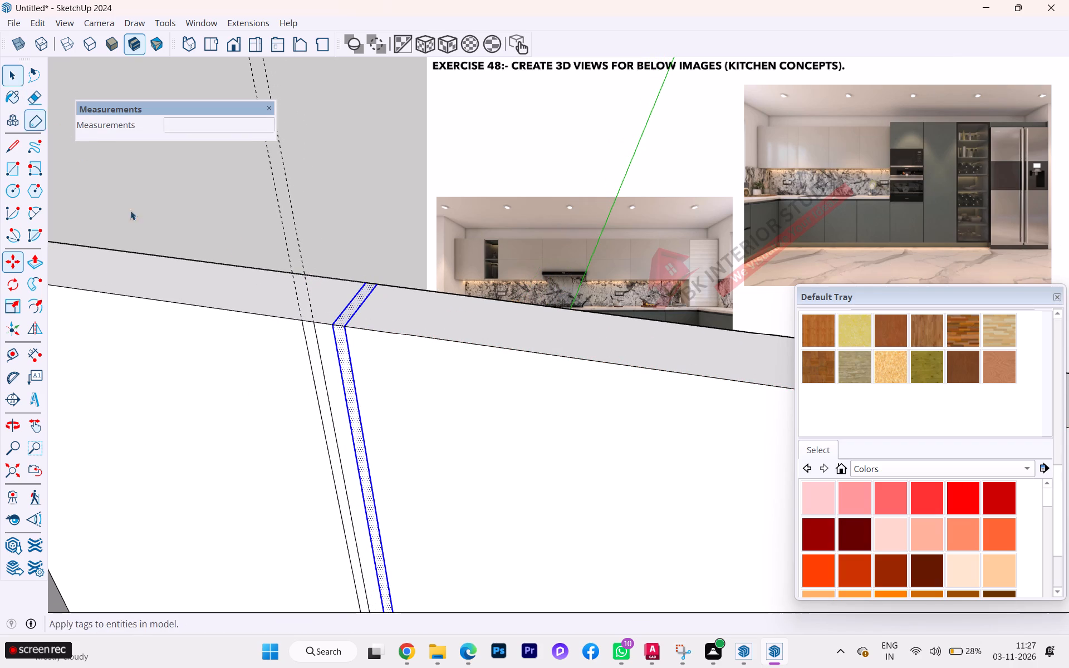
{"action": "left_click", "coordinate": [317, 345]}
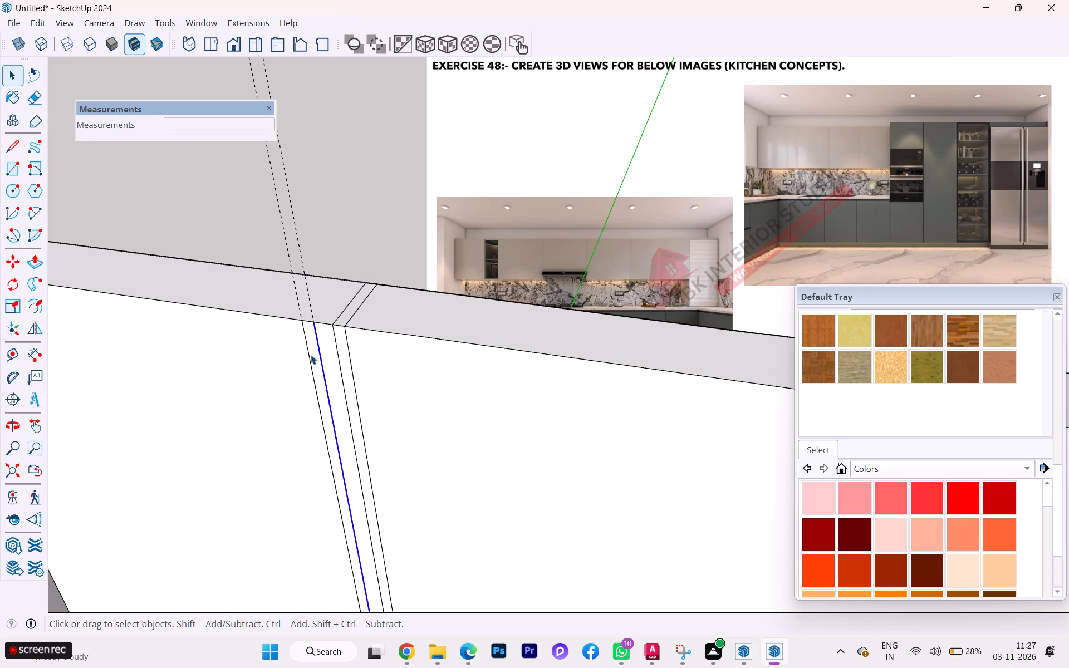
{"action": "left_click", "coordinate": [308, 363], "text": "shift"}
{"action": "left_click", "coordinate": [310, 356], "text": "shift"}
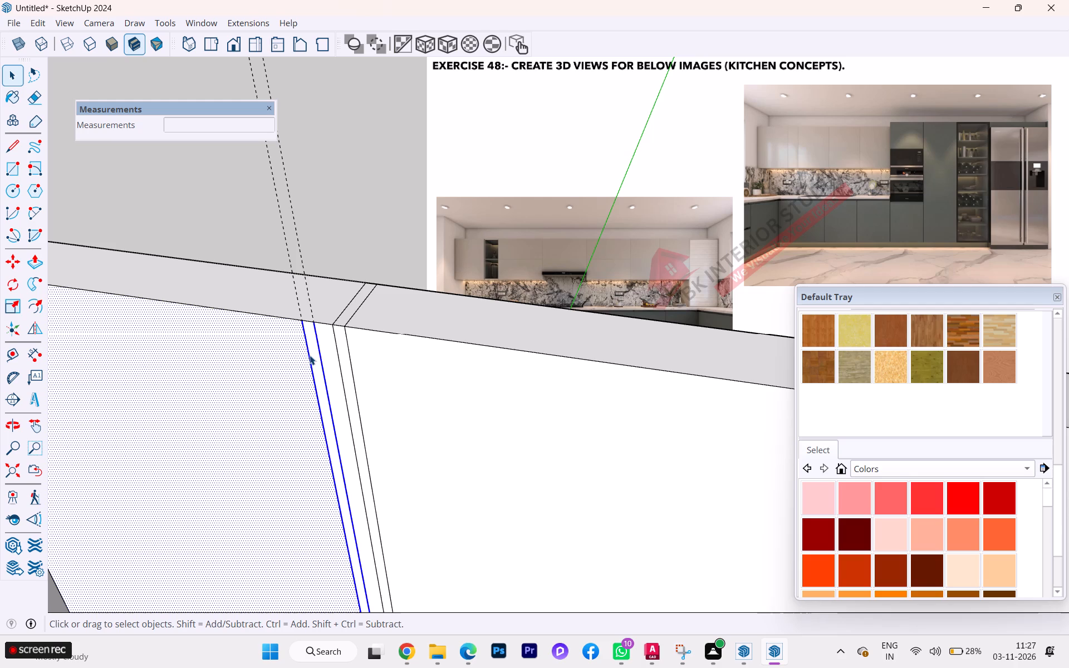
{"action": "left_click", "coordinate": [270, 391], "text": "ctrl+shift"}
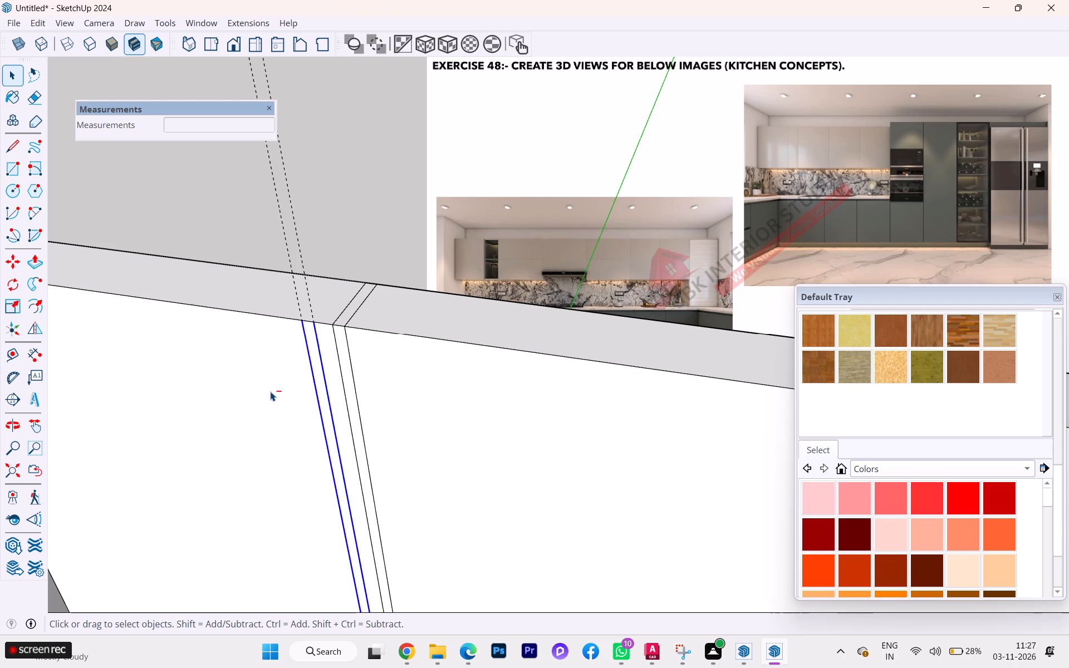
{"action": "key", "text": "Pause"}
{"action": "key", "text": "Delete"}
Select the whole gap strip beside the last guide pair before the corner and move it onto that guide pair.
{"action": "scroll", "coordinate": [349, 338], "scroll_direction": "up", "scroll_amount": 4}
{"action": "scroll", "coordinate": [330, 244], "scroll_direction": "down", "scroll_amount": 5}
{"action": "scroll", "coordinate": [330, 244], "scroll_direction": "up", "scroll_amount": 7}
{"action": "scroll", "coordinate": [330, 244], "scroll_direction": "down", "scroll_amount": 4}
{"action": "scroll", "coordinate": [347, 231], "scroll_direction": "up", "scroll_amount": 2}
{"action": "scroll", "coordinate": [347, 231], "scroll_direction": "down", "scroll_amount": 15}
{"action": "left_click_drag", "start_coordinate": [326, 204], "coordinate": [382, 363]}
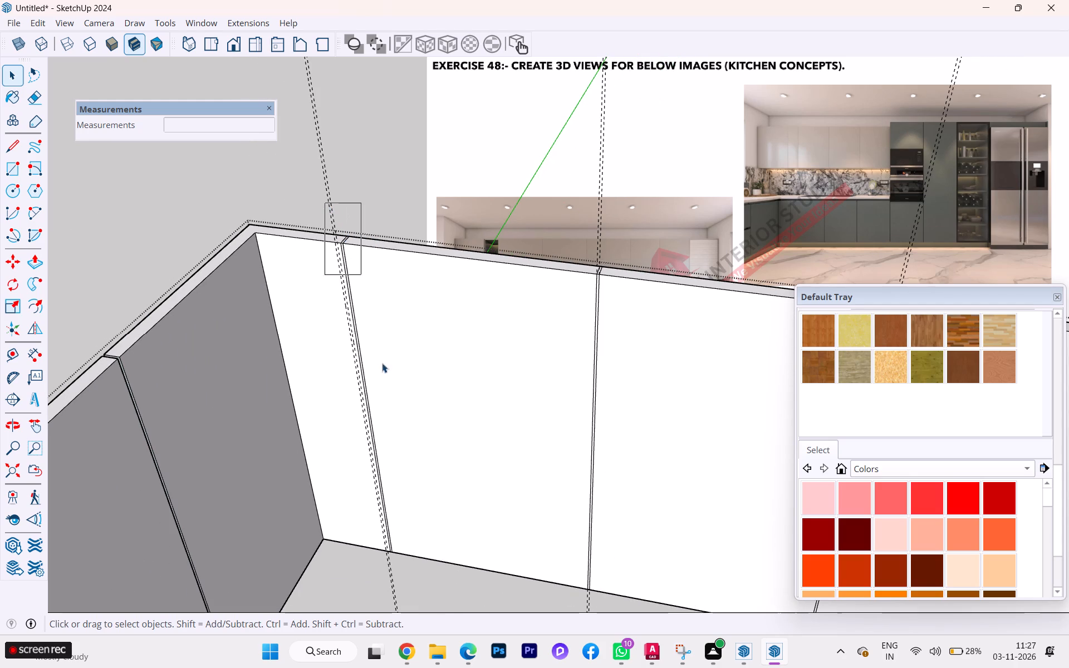
{"action": "left_click_drag", "start_coordinate": [382, 363], "coordinate": [444, 596]}
{"action": "scroll", "coordinate": [321, 214], "scroll_direction": "up", "scroll_amount": 2}
{"action": "scroll", "coordinate": [321, 214], "scroll_direction": "down", "scroll_amount": 1}
{"action": "scroll", "coordinate": [321, 214], "scroll_direction": "up", "scroll_amount": 2}
{"action": "scroll", "coordinate": [321, 214], "scroll_direction": "down", "scroll_amount": 2}
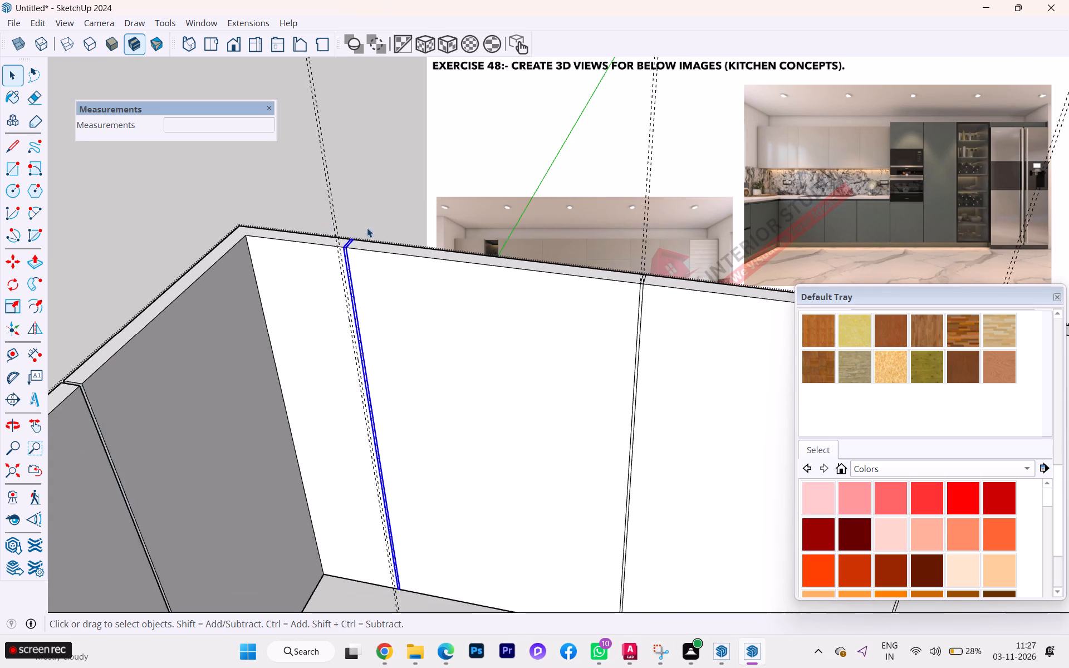
{"action": "scroll", "coordinate": [374, 231], "scroll_direction": "up", "scroll_amount": 2}
{"action": "scroll", "coordinate": [374, 231], "scroll_direction": "down", "scroll_amount": 1}
{"action": "scroll", "coordinate": [374, 231], "scroll_direction": "up", "scroll_amount": 3}
{"action": "key", "text": "m"}
{"action": "scroll", "coordinate": [335, 236], "scroll_direction": "up", "scroll_amount": 9}
{"action": "scroll", "coordinate": [344, 260], "scroll_direction": "down", "scroll_amount": 2}
{"action": "scroll", "coordinate": [344, 260], "scroll_direction": "up", "scroll_amount": 2}
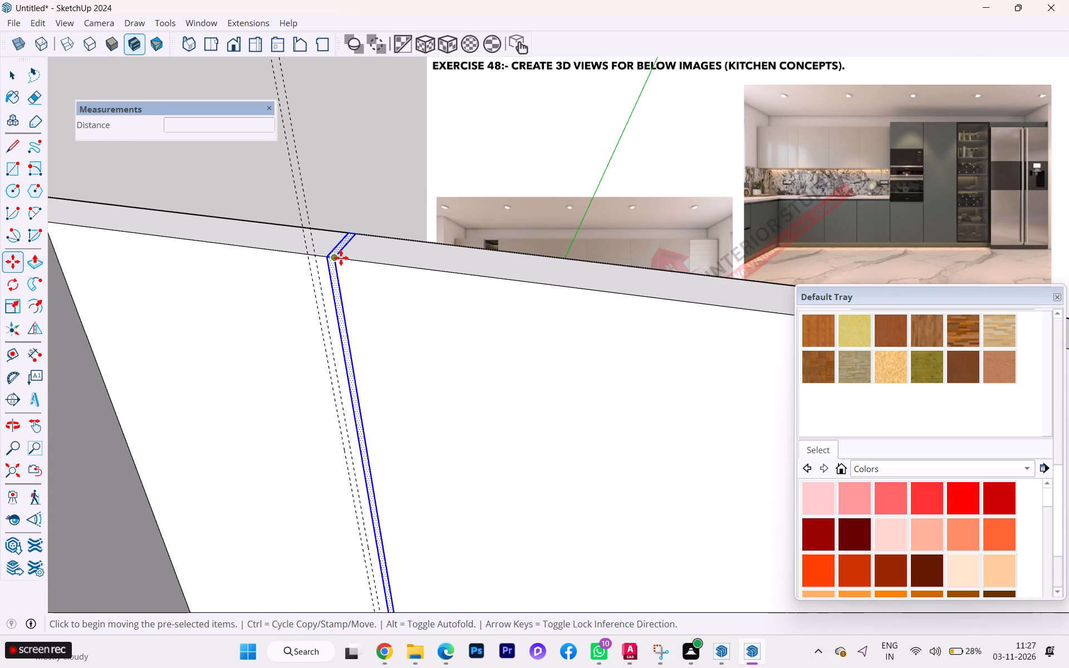
{"action": "left_click", "coordinate": [340, 256]}
{"action": "scroll", "coordinate": [317, 254], "scroll_direction": "up", "scroll_amount": 12}
{"action": "left_click", "coordinate": [314, 256]}
{"action": "scroll", "coordinate": [285, 247], "scroll_direction": "down", "scroll_amount": 1}
{"action": "scroll", "coordinate": [283, 247], "scroll_direction": "up", "scroll_amount": 2}
{"action": "scroll", "coordinate": [283, 247], "scroll_direction": "down", "scroll_amount": 6}
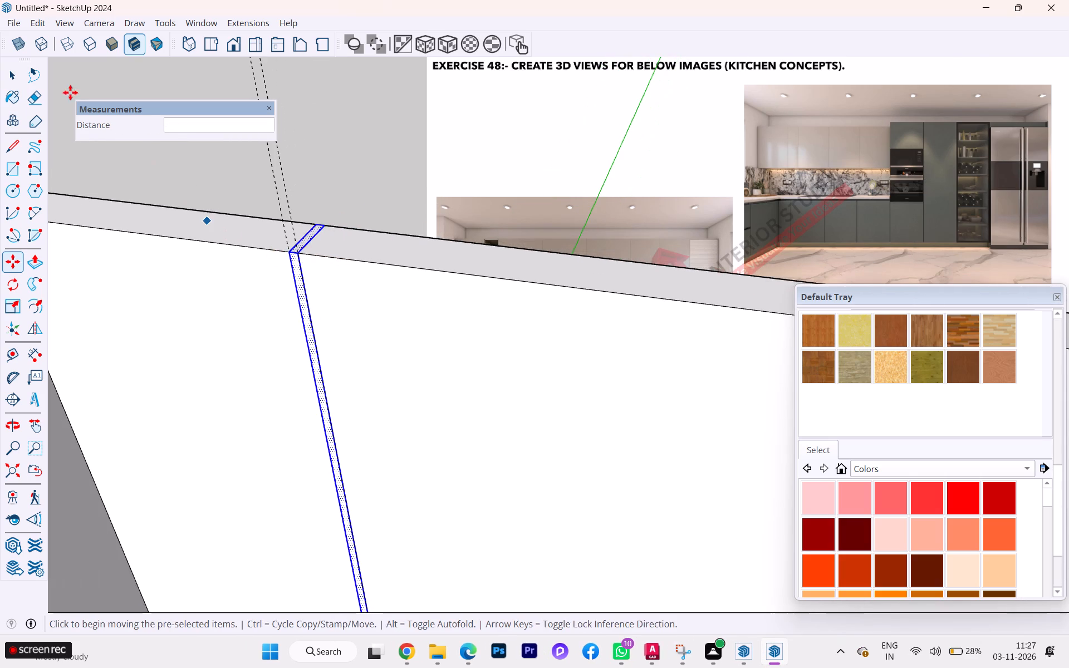
{"action": "left_click", "coordinate": [22, 67]}
Push the gap strip nearest the corner 1" back through the shutter panel's full thickness to cut the first gap.
{"action": "scroll", "coordinate": [372, 230], "scroll_direction": "down", "scroll_amount": 3}
{"action": "scroll", "coordinate": [370, 230], "scroll_direction": "up", "scroll_amount": 3}
{"action": "scroll", "coordinate": [368, 230], "scroll_direction": "down", "scroll_amount": 1}
{"action": "middle_click_drag", "start_coordinate": [318, 277], "coordinate": [513, 273]}
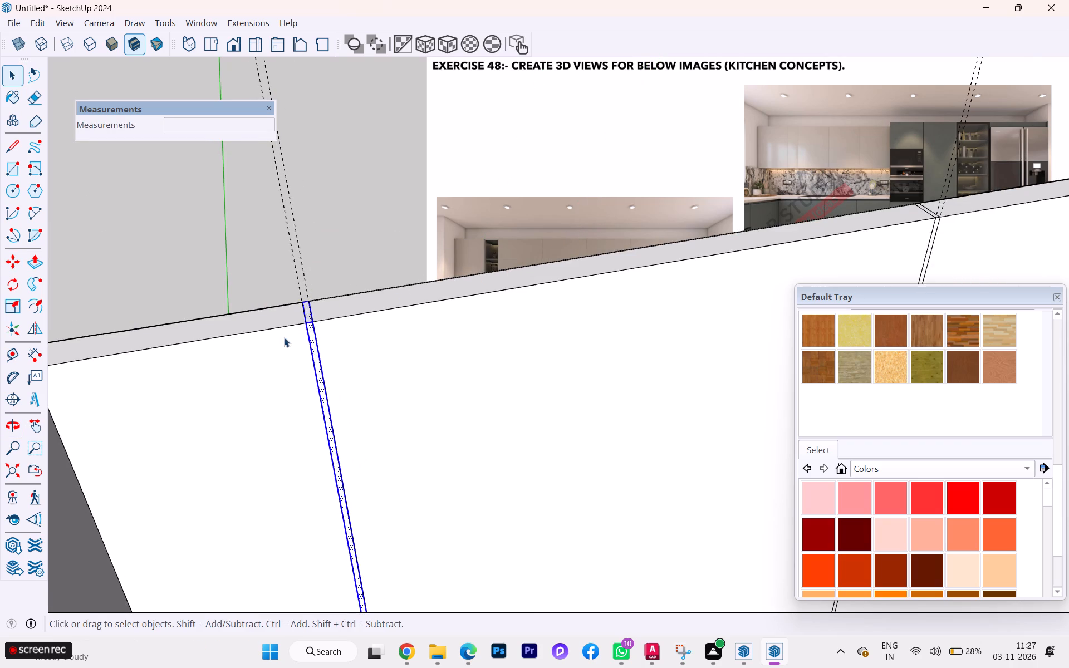
{"action": "scroll", "coordinate": [298, 342], "scroll_direction": "up", "scroll_amount": 1}
{"action": "scroll", "coordinate": [298, 342], "scroll_direction": "down", "scroll_amount": 1}
{"action": "scroll", "coordinate": [300, 343], "scroll_direction": "up", "scroll_amount": 2}
{"action": "left_click", "coordinate": [323, 335]}
{"action": "left_click", "coordinate": [267, 227]}
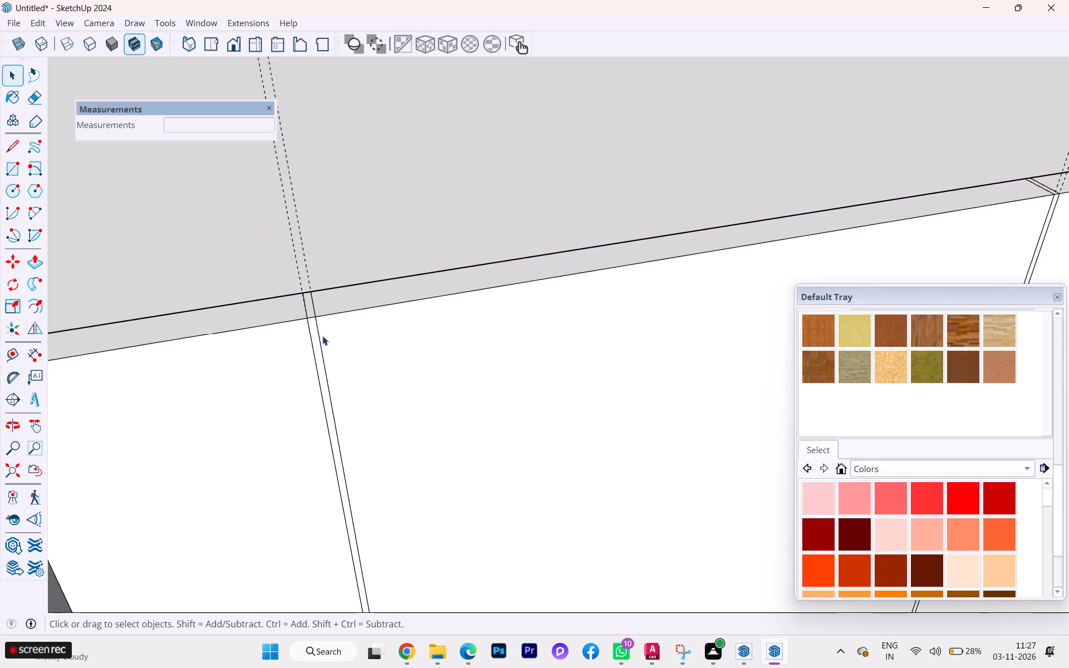
{"action": "left_click", "coordinate": [319, 340]}
{"action": "double_click", "coordinate": [317, 347]}
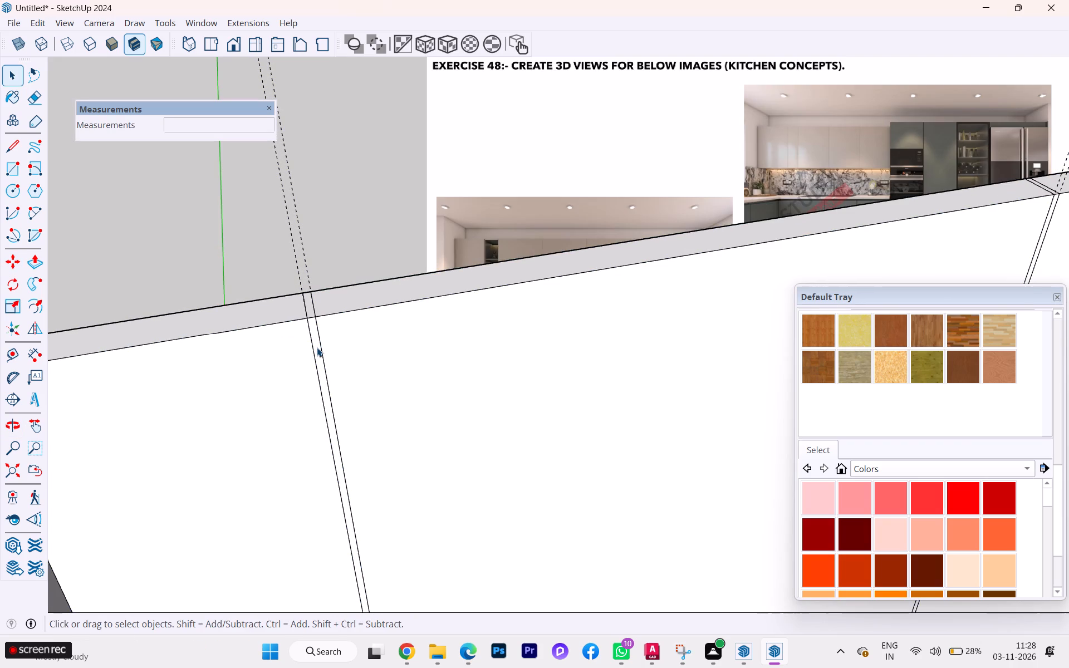
{"action": "key", "text": "p"}
{"action": "left_click", "coordinate": [318, 336]}
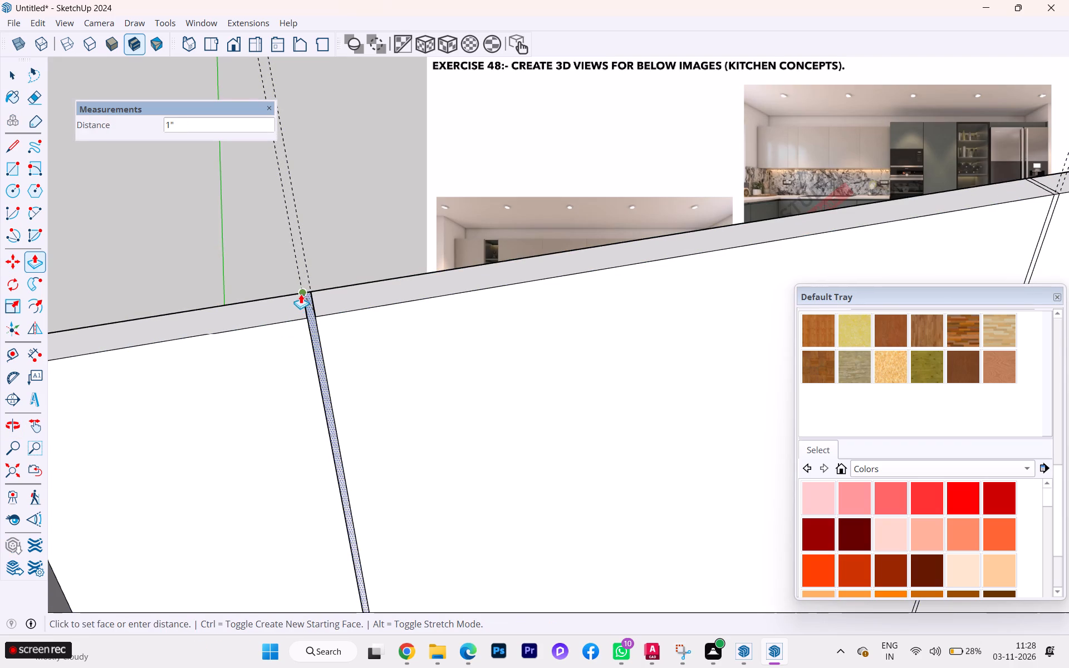
{"action": "left_click", "coordinate": [304, 288]}
Push the second gap strip from the corner 1" back through the shutter panel to cut its gap.
{"action": "scroll", "coordinate": [85, 254], "scroll_direction": "down", "scroll_amount": 6}
{"action": "scroll", "coordinate": [79, 257], "scroll_direction": "up", "scroll_amount": 1}
{"action": "scroll", "coordinate": [79, 257], "scroll_direction": "down", "scroll_amount": 5}
{"action": "scroll", "coordinate": [160, 302], "scroll_direction": "down", "scroll_amount": 12}
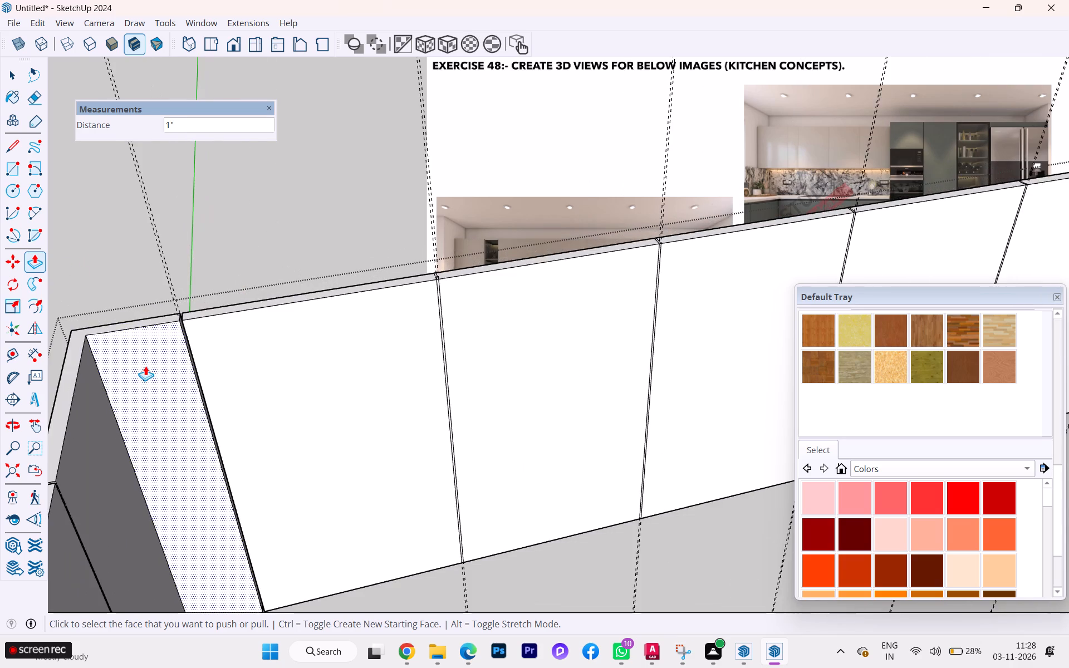
{"action": "scroll", "coordinate": [145, 366], "scroll_direction": "down", "scroll_amount": 2}
{"action": "scroll", "coordinate": [145, 366], "scroll_direction": "up", "scroll_amount": 2}
{"action": "scroll", "coordinate": [145, 366], "scroll_direction": "down", "scroll_amount": 2}
{"action": "scroll", "coordinate": [145, 366], "scroll_direction": "up", "scroll_amount": 1}
{"action": "scroll", "coordinate": [145, 366], "scroll_direction": "down", "scroll_amount": 9}
{"action": "scroll", "coordinate": [133, 367], "scroll_direction": "up", "scroll_amount": 1}
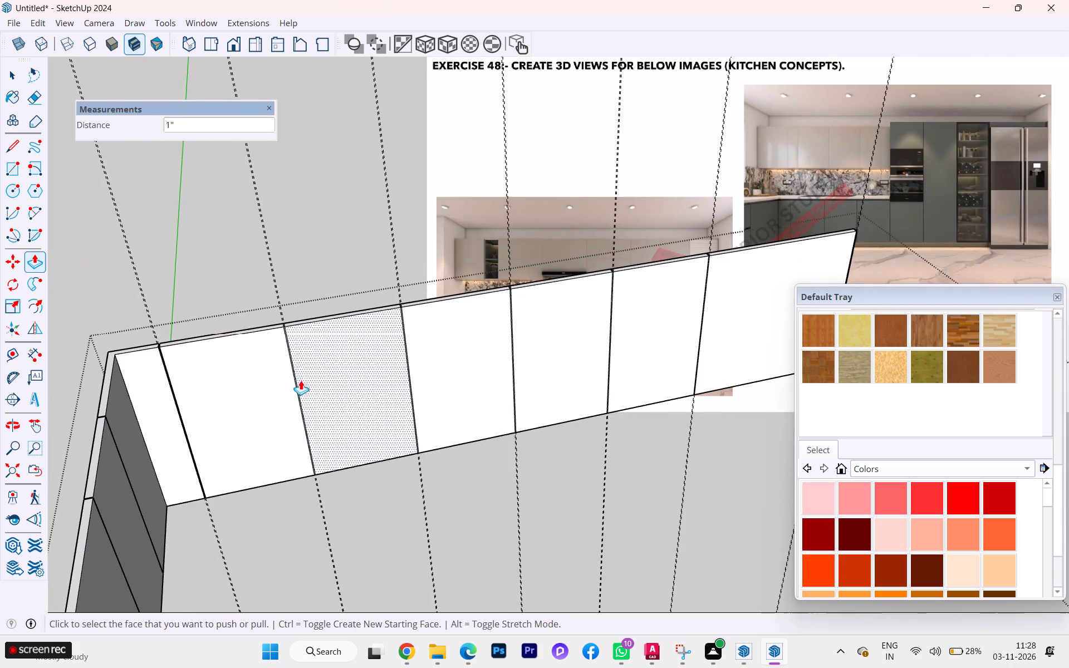
{"action": "scroll", "coordinate": [307, 367], "scroll_direction": "up", "scroll_amount": 3}
{"action": "scroll", "coordinate": [303, 353], "scroll_direction": "down", "scroll_amount": 1}
{"action": "scroll", "coordinate": [300, 347], "scroll_direction": "up", "scroll_amount": 14}
{"action": "scroll", "coordinate": [290, 326], "scroll_direction": "down", "scroll_amount": 1}
{"action": "scroll", "coordinate": [290, 326], "scroll_direction": "up", "scroll_amount": 6}
{"action": "scroll", "coordinate": [278, 320], "scroll_direction": "down", "scroll_amount": 1}
{"action": "scroll", "coordinate": [277, 320], "scroll_direction": "up", "scroll_amount": 1}
{"action": "scroll", "coordinate": [263, 303], "scroll_direction": "down", "scroll_amount": 3}
{"action": "scroll", "coordinate": [263, 303], "scroll_direction": "up", "scroll_amount": 3}
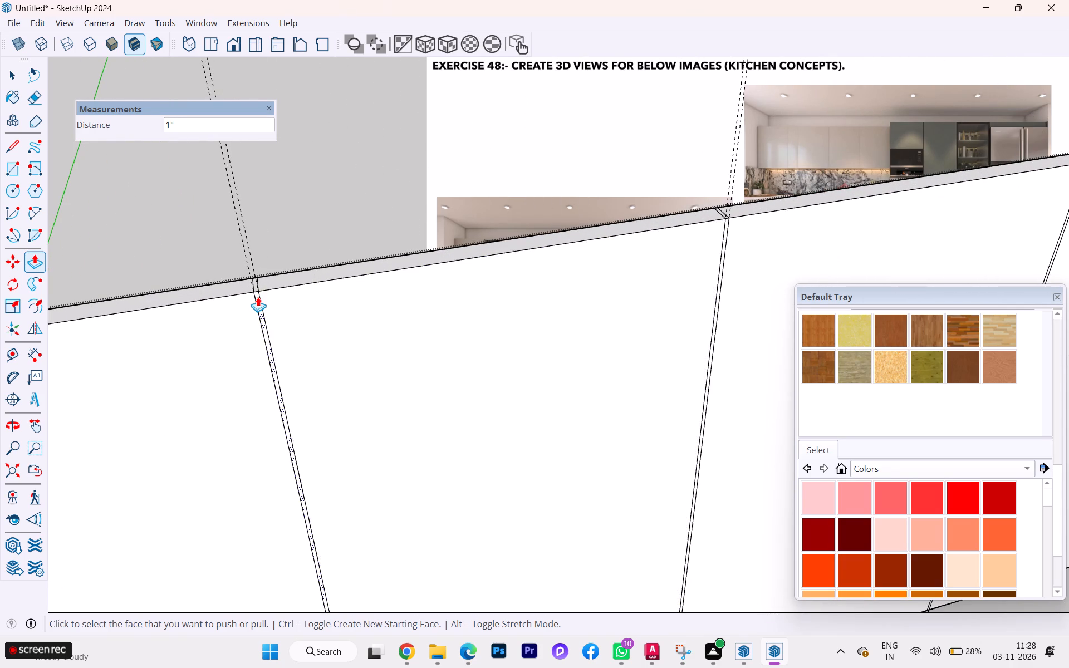
{"action": "left_click", "coordinate": [258, 297]}
{"action": "left_click", "coordinate": [255, 261]}
Push the third gap strip from the corner 1" back through the shutter panel.
{"action": "scroll", "coordinate": [178, 278], "scroll_direction": "down", "scroll_amount": 11}
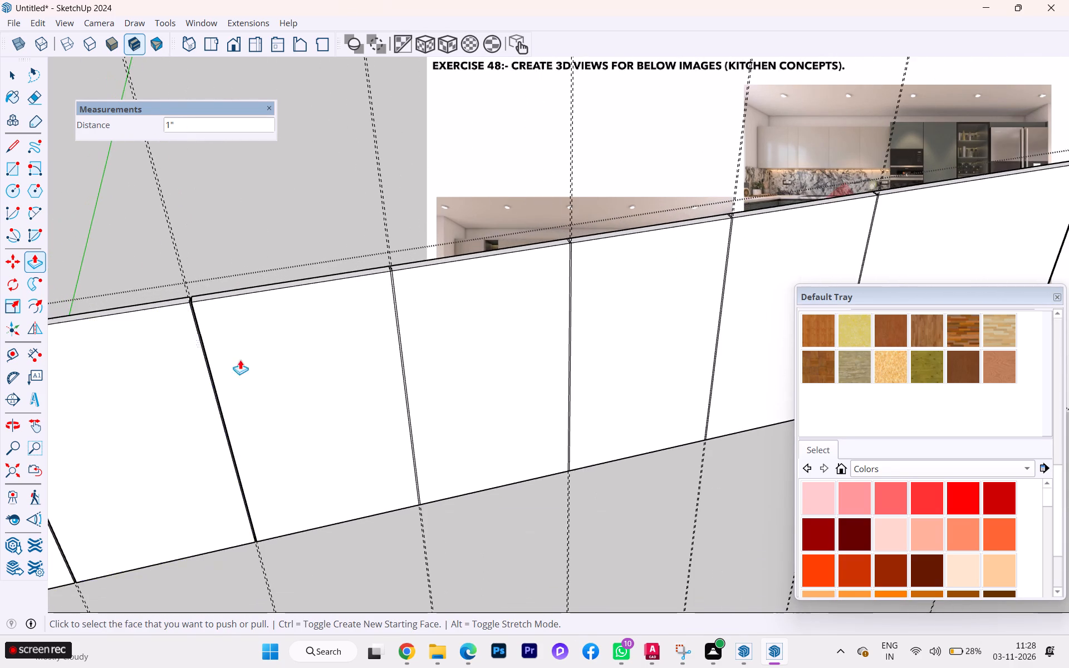
{"action": "scroll", "coordinate": [390, 285], "scroll_direction": "up", "scroll_amount": 1}
{"action": "scroll", "coordinate": [390, 285], "scroll_direction": "down", "scroll_amount": 1}
{"action": "scroll", "coordinate": [390, 285], "scroll_direction": "up", "scroll_amount": 12}
{"action": "left_click", "coordinate": [390, 267]}
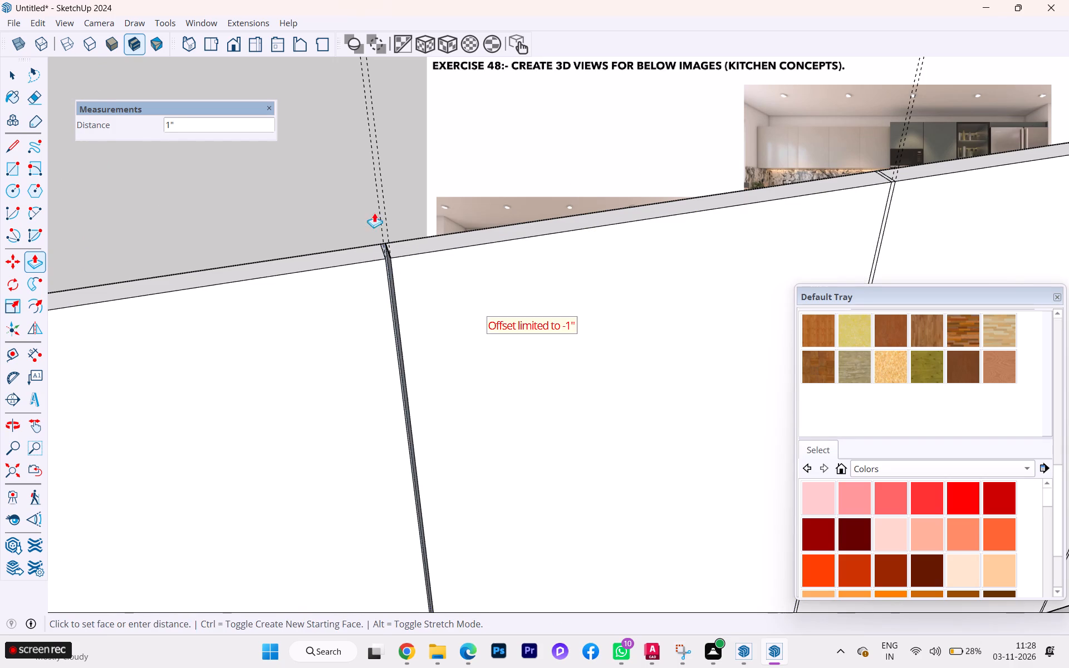
{"action": "left_click", "coordinate": [367, 199]}
Push the fourth gap strip from the corner 1" back through the shutter panel.
{"action": "scroll", "coordinate": [190, 286], "scroll_direction": "down", "scroll_amount": 3}
{"action": "scroll", "coordinate": [183, 301], "scroll_direction": "up", "scroll_amount": 1}
{"action": "scroll", "coordinate": [180, 308], "scroll_direction": "down", "scroll_amount": 6}
{"action": "scroll", "coordinate": [264, 346], "scroll_direction": "up", "scroll_amount": 1}
{"action": "scroll", "coordinate": [266, 347], "scroll_direction": "down", "scroll_amount": 6}
{"action": "scroll", "coordinate": [296, 391], "scroll_direction": "up", "scroll_amount": 3}
{"action": "scroll", "coordinate": [298, 395], "scroll_direction": "down", "scroll_amount": 3}
{"action": "scroll", "coordinate": [300, 396], "scroll_direction": "up", "scroll_amount": 2}
{"action": "scroll", "coordinate": [301, 397], "scroll_direction": "down", "scroll_amount": 1}
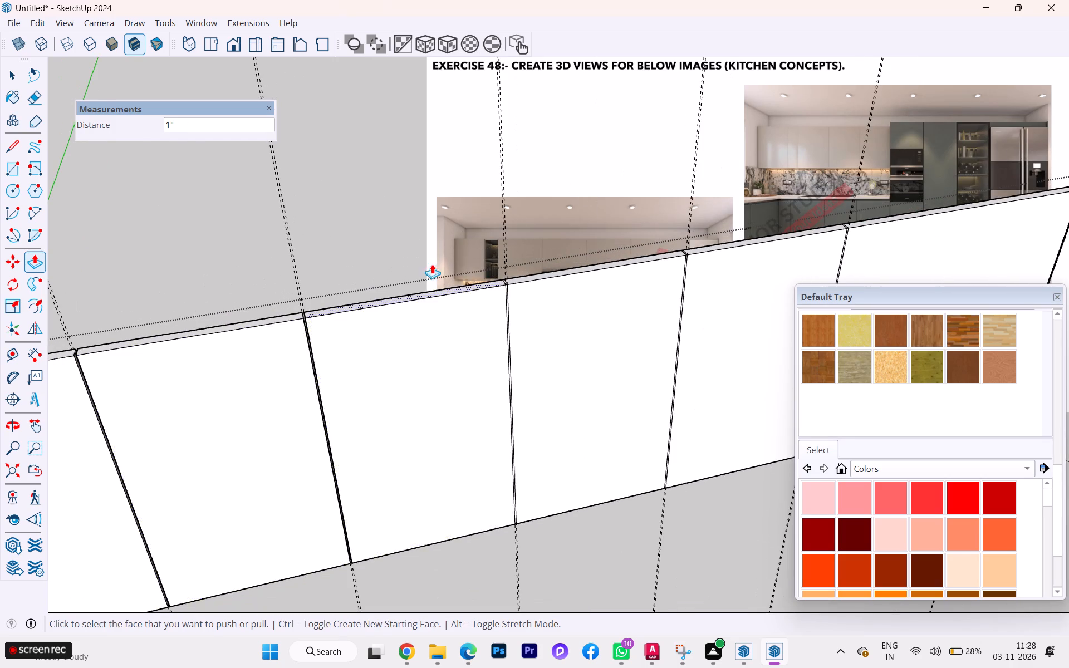
{"action": "scroll", "coordinate": [437, 249], "scroll_direction": "up", "scroll_amount": 5}
{"action": "scroll", "coordinate": [450, 277], "scroll_direction": "down", "scroll_amount": 2}
{"action": "scroll", "coordinate": [470, 287], "scroll_direction": "up", "scroll_amount": 9}
{"action": "scroll", "coordinate": [547, 283], "scroll_direction": "up", "scroll_amount": 1}
{"action": "scroll", "coordinate": [547, 283], "scroll_direction": "down", "scroll_amount": 1}
{"action": "scroll", "coordinate": [547, 283], "scroll_direction": "up", "scroll_amount": 4}
{"action": "scroll", "coordinate": [536, 278], "scroll_direction": "down", "scroll_amount": 1}
{"action": "scroll", "coordinate": [536, 278], "scroll_direction": "up", "scroll_amount": 5}
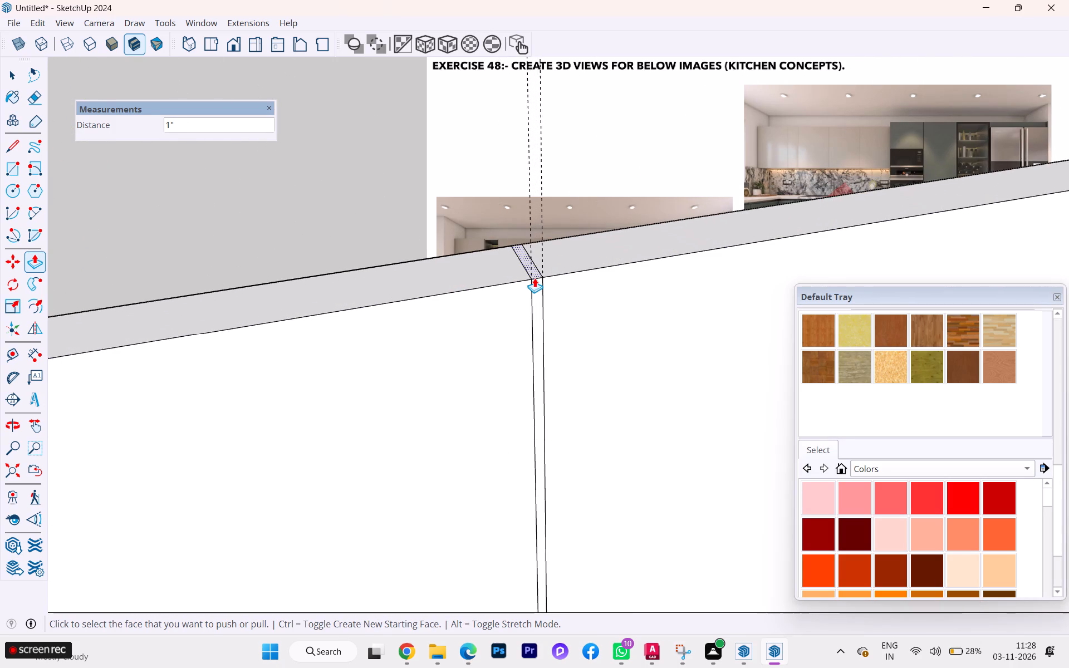
{"action": "left_click", "coordinate": [534, 284]}
{"action": "left_click", "coordinate": [513, 238]}
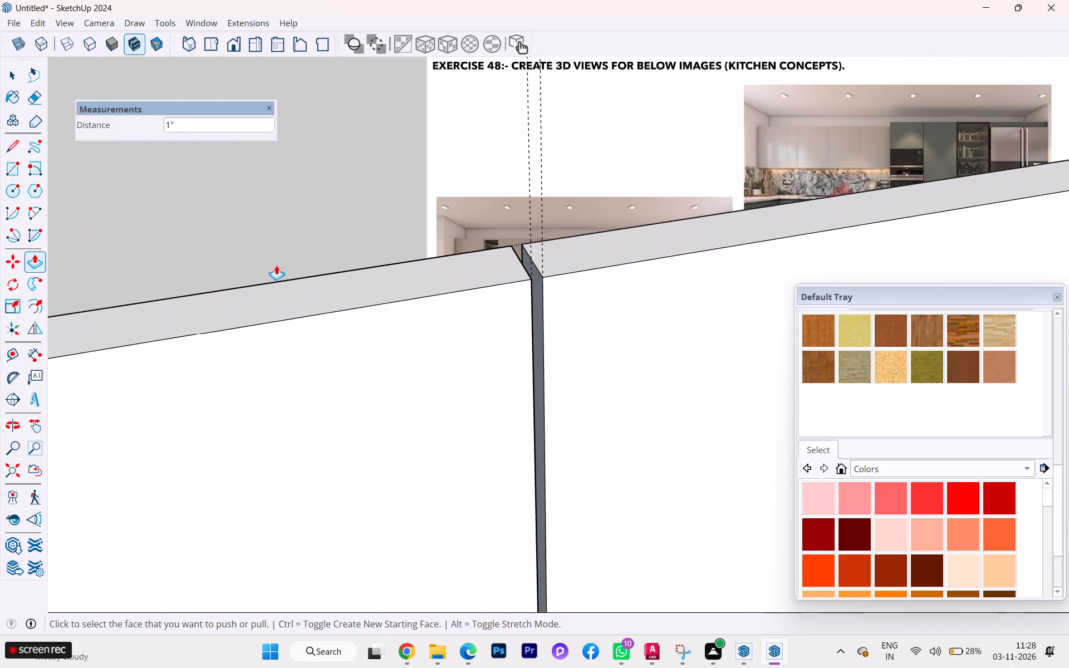
Push the fifth gap strip from the corner 1" back through the shutter panel.
{"action": "scroll", "coordinate": [170, 286], "scroll_direction": "down", "scroll_amount": 3}
{"action": "scroll", "coordinate": [168, 293], "scroll_direction": "up", "scroll_amount": 6}
{"action": "scroll", "coordinate": [168, 297], "scroll_direction": "down", "scroll_amount": 2}
{"action": "scroll", "coordinate": [168, 297], "scroll_direction": "up", "scroll_amount": 2}
{"action": "scroll", "coordinate": [168, 298], "scroll_direction": "down", "scroll_amount": 2}
{"action": "scroll", "coordinate": [347, 359], "scroll_direction": "up", "scroll_amount": 1}
{"action": "scroll", "coordinate": [351, 361], "scroll_direction": "down", "scroll_amount": 2}
{"action": "scroll", "coordinate": [353, 363], "scroll_direction": "up", "scroll_amount": 1}
{"action": "scroll", "coordinate": [354, 364], "scroll_direction": "down", "scroll_amount": 1}
{"action": "scroll", "coordinate": [361, 369], "scroll_direction": "up", "scroll_amount": 2}
{"action": "scroll", "coordinate": [367, 374], "scroll_direction": "down", "scroll_amount": 1}
{"action": "scroll", "coordinate": [367, 374], "scroll_direction": "up", "scroll_amount": 1}
{"action": "scroll", "coordinate": [367, 374], "scroll_direction": "down", "scroll_amount": 6}
{"action": "scroll", "coordinate": [321, 377], "scroll_direction": "up", "scroll_amount": 3}
{"action": "scroll", "coordinate": [296, 366], "scroll_direction": "down", "scroll_amount": 10}
{"action": "scroll", "coordinate": [283, 374], "scroll_direction": "up", "scroll_amount": 1}
{"action": "scroll", "coordinate": [282, 374], "scroll_direction": "down", "scroll_amount": 2}
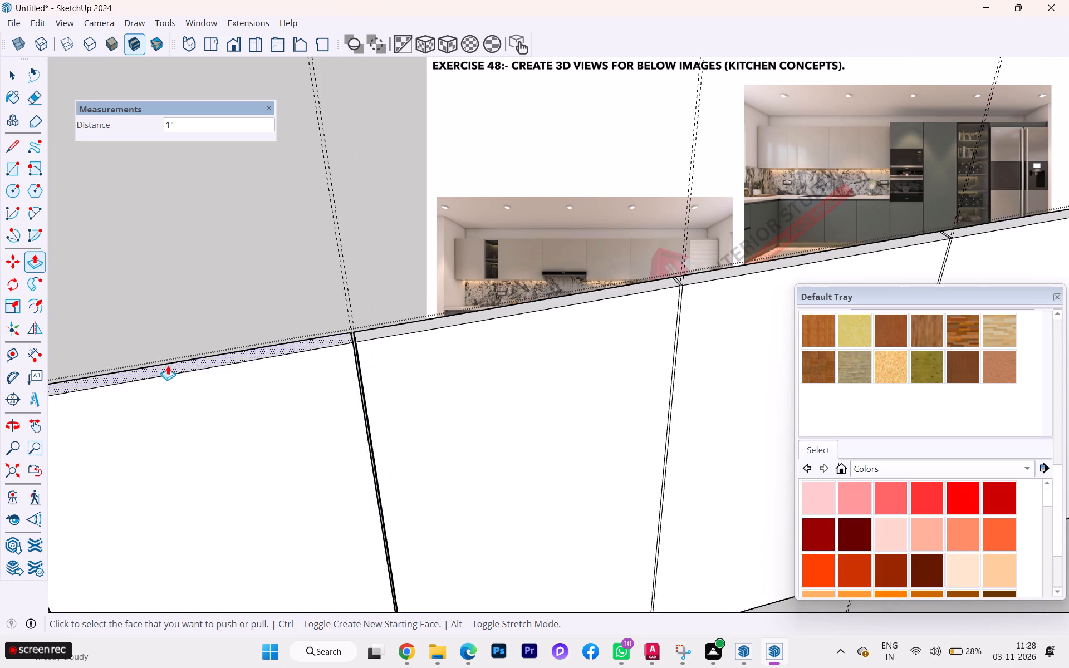
{"action": "scroll", "coordinate": [171, 361], "scroll_direction": "down", "scroll_amount": 4}
{"action": "scroll", "coordinate": [567, 264], "scroll_direction": "up", "scroll_amount": 3}
{"action": "scroll", "coordinate": [545, 307], "scroll_direction": "up", "scroll_amount": 3}
{"action": "scroll", "coordinate": [545, 310], "scroll_direction": "down", "scroll_amount": 1}
{"action": "scroll", "coordinate": [545, 310], "scroll_direction": "up", "scroll_amount": 6}
{"action": "scroll", "coordinate": [548, 332], "scroll_direction": "down", "scroll_amount": 2}
{"action": "scroll", "coordinate": [548, 333], "scroll_direction": "up", "scroll_amount": 3}
{"action": "scroll", "coordinate": [549, 341], "scroll_direction": "down", "scroll_amount": 1}
{"action": "scroll", "coordinate": [548, 343], "scroll_direction": "up", "scroll_amount": 1}
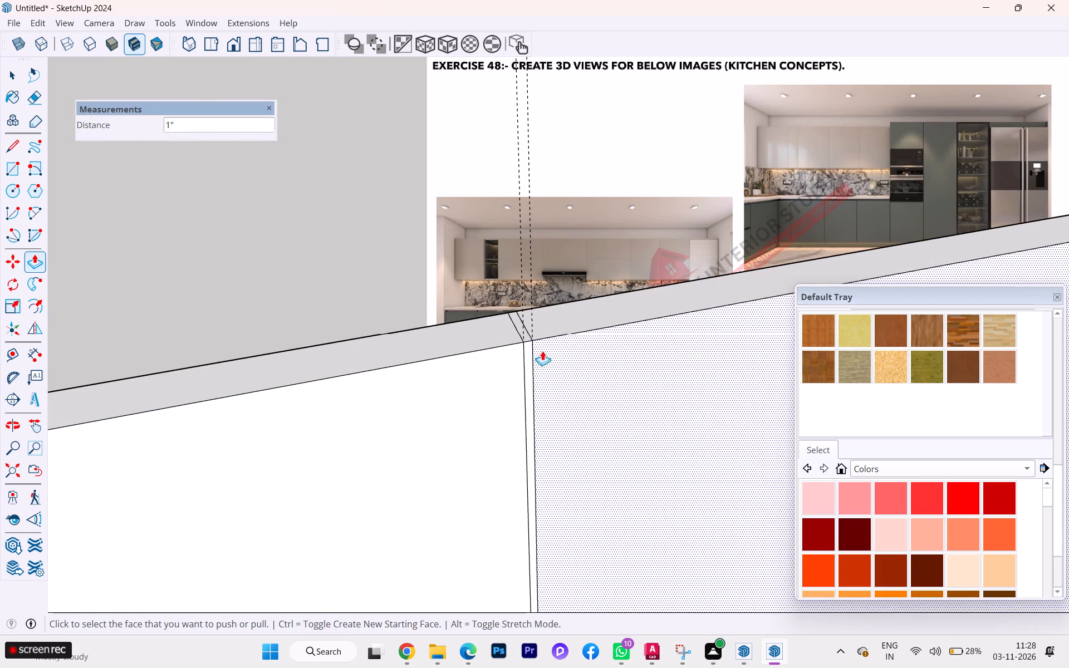
{"action": "left_click", "coordinate": [528, 348]}
{"action": "left_click", "coordinate": [506, 293]}
Push the sixth gap strip, the last one before the panel's far end, 1" back through the shutter panel.
{"action": "scroll", "coordinate": [285, 318], "scroll_direction": "down", "scroll_amount": 4}
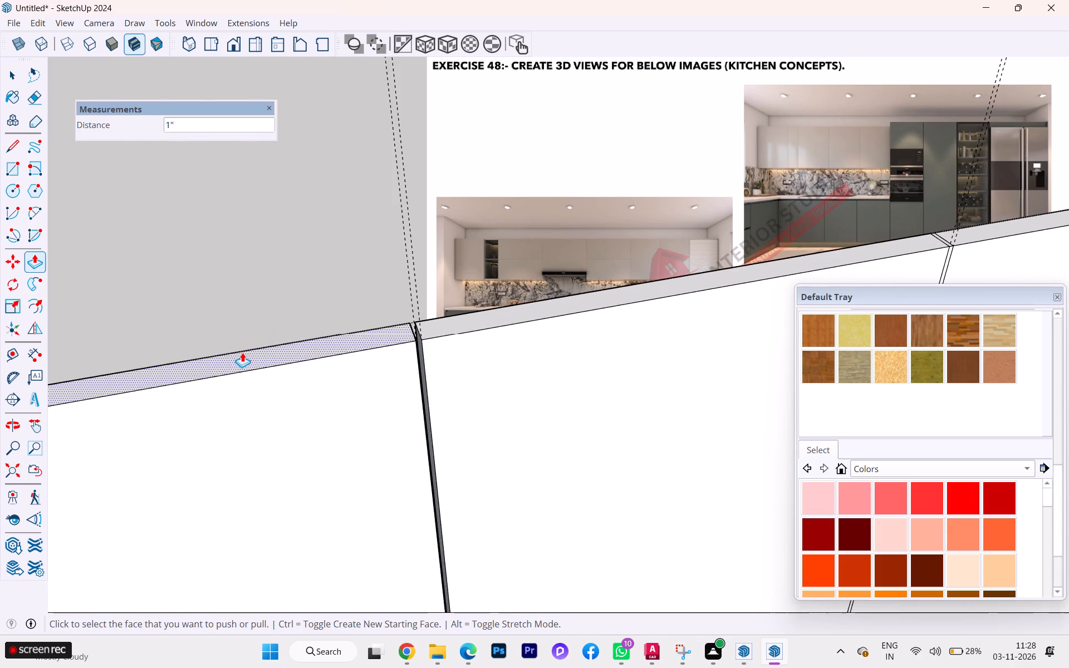
{"action": "scroll", "coordinate": [242, 352], "scroll_direction": "down", "scroll_amount": 9}
{"action": "scroll", "coordinate": [254, 358], "scroll_direction": "up", "scroll_amount": 2}
{"action": "scroll", "coordinate": [257, 357], "scroll_direction": "down", "scroll_amount": 1}
{"action": "scroll", "coordinate": [705, 297], "scroll_direction": "up", "scroll_amount": 2}
{"action": "scroll", "coordinate": [662, 288], "scroll_direction": "down", "scroll_amount": 1}
{"action": "scroll", "coordinate": [659, 288], "scroll_direction": "up", "scroll_amount": 12}
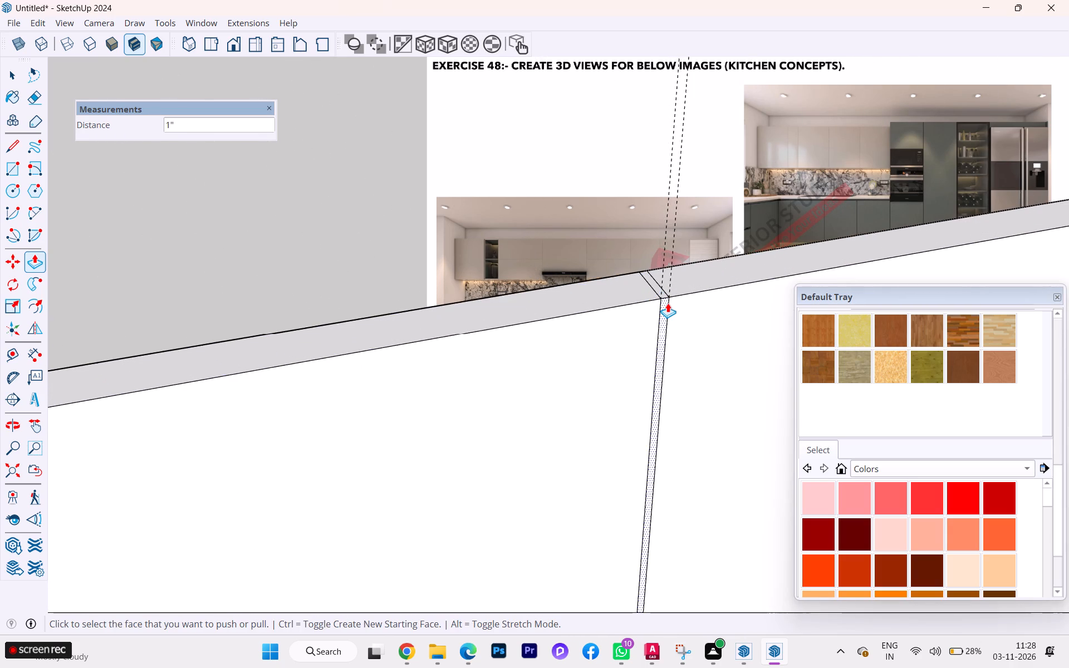
{"action": "scroll", "coordinate": [668, 303], "scroll_direction": "up", "scroll_amount": 1}
{"action": "scroll", "coordinate": [668, 303], "scroll_direction": "down", "scroll_amount": 1}
{"action": "scroll", "coordinate": [668, 303], "scroll_direction": "up", "scroll_amount": 1}
{"action": "left_click", "coordinate": [668, 303]}
{"action": "left_click", "coordinate": [647, 254]}
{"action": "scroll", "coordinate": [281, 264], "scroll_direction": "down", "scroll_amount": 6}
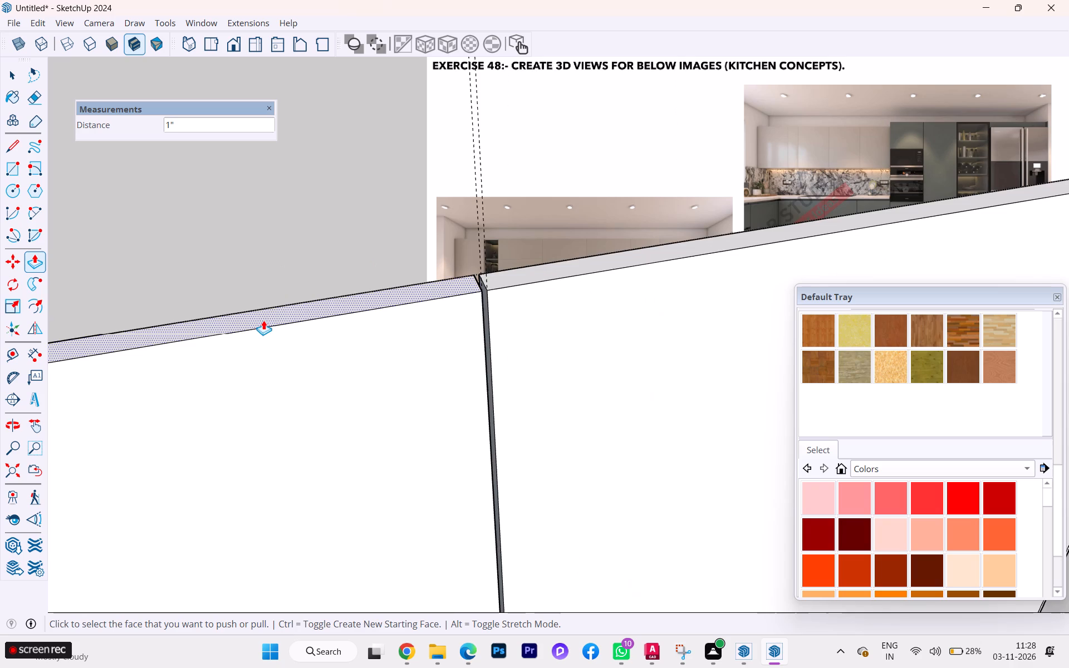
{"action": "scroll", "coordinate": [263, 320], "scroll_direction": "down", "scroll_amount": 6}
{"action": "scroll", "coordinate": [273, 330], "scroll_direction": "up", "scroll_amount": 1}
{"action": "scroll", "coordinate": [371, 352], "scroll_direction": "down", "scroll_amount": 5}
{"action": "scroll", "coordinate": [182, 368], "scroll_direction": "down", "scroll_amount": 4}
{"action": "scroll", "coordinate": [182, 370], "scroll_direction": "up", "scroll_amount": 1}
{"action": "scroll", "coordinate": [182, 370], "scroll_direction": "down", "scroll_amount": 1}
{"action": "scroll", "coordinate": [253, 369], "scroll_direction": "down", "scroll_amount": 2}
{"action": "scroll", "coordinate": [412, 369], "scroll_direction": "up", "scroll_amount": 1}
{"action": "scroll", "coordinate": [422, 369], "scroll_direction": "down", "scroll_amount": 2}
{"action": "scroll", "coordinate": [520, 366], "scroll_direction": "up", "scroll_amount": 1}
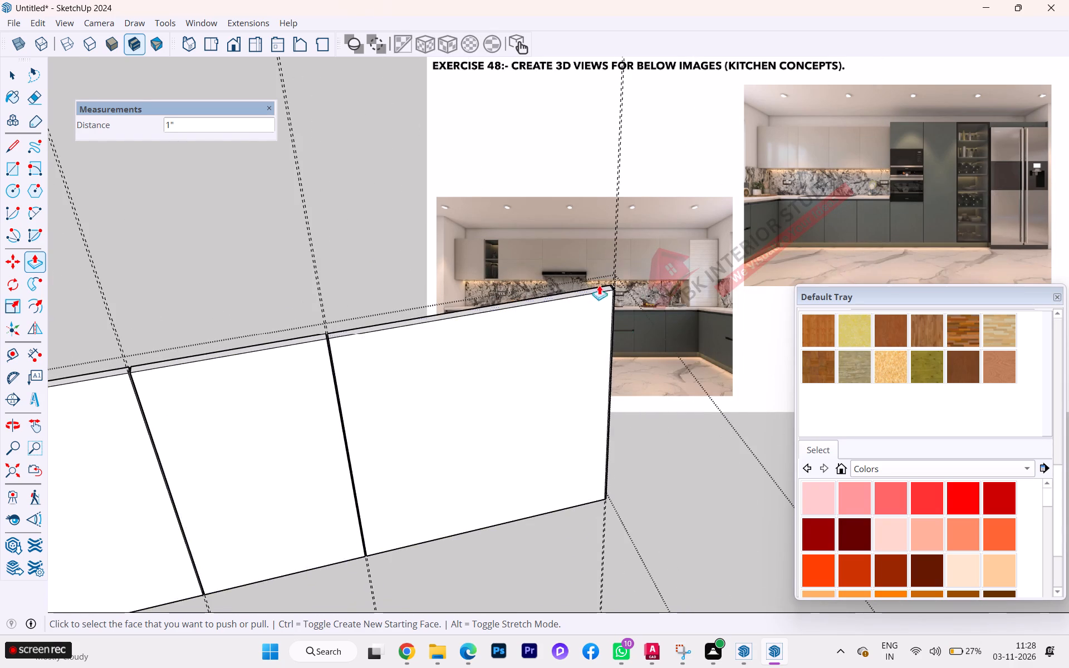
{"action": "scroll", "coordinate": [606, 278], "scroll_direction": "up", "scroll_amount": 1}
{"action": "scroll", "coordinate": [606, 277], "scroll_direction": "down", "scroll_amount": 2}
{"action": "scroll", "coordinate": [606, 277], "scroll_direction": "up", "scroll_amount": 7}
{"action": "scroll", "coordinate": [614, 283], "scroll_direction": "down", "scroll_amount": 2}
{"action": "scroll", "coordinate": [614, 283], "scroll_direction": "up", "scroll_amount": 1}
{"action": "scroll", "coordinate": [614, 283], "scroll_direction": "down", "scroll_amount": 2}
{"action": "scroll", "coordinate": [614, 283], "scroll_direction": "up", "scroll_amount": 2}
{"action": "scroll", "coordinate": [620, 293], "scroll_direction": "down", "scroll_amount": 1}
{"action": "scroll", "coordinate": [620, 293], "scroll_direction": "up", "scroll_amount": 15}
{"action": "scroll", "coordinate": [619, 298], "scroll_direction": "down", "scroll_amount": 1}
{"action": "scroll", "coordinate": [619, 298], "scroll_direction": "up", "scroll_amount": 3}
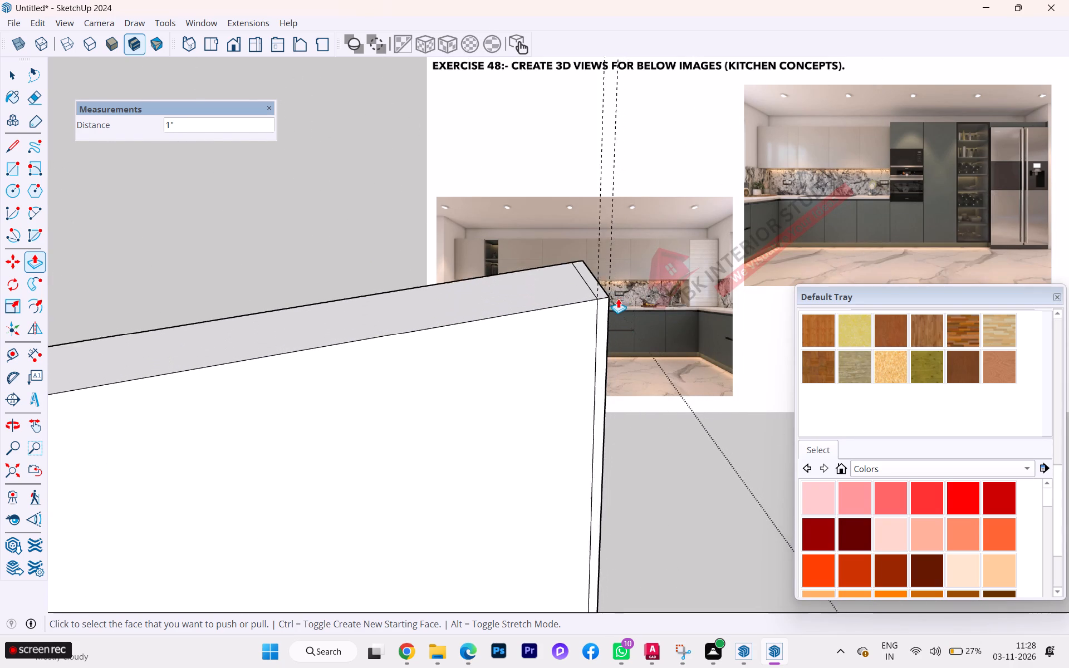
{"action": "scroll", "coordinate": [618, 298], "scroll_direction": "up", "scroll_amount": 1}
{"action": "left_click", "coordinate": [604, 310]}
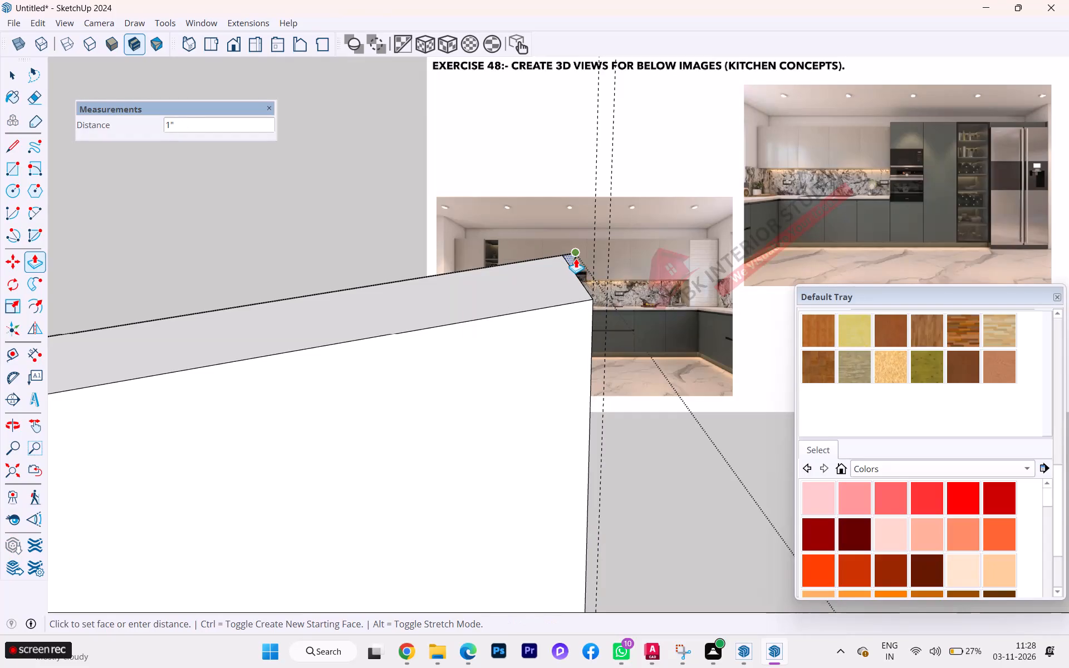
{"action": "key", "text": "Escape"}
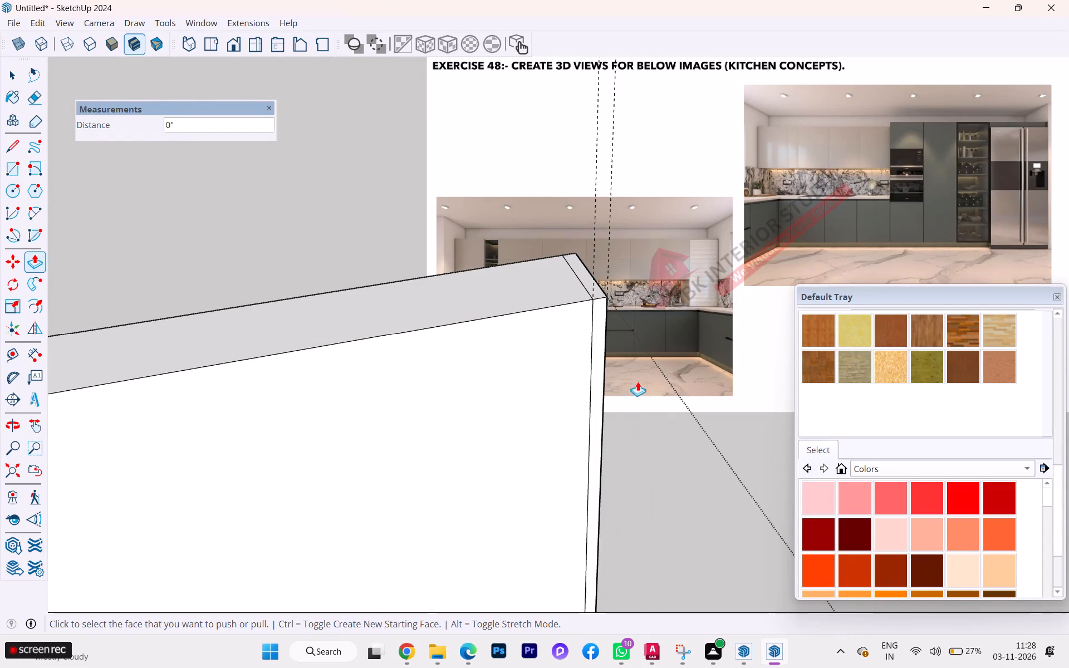
Clear the selection and leave the second run's shutter panel group.
{"action": "scroll", "coordinate": [653, 378], "scroll_direction": "down", "scroll_amount": 2}
{"action": "scroll", "coordinate": [656, 381], "scroll_direction": "up", "scroll_amount": 1}
{"action": "scroll", "coordinate": [657, 381], "scroll_direction": "down", "scroll_amount": 2}
{"action": "scroll", "coordinate": [658, 381], "scroll_direction": "up", "scroll_amount": 5}
{"action": "scroll", "coordinate": [658, 381], "scroll_direction": "down", "scroll_amount": 9}
{"action": "scroll", "coordinate": [663, 381], "scroll_direction": "up", "scroll_amount": 4}
{"action": "scroll", "coordinate": [662, 381], "scroll_direction": "down", "scroll_amount": 1}
{"action": "scroll", "coordinate": [486, 247], "scroll_direction": "up", "scroll_amount": 1}
{"action": "left_click", "coordinate": [14, 80]}
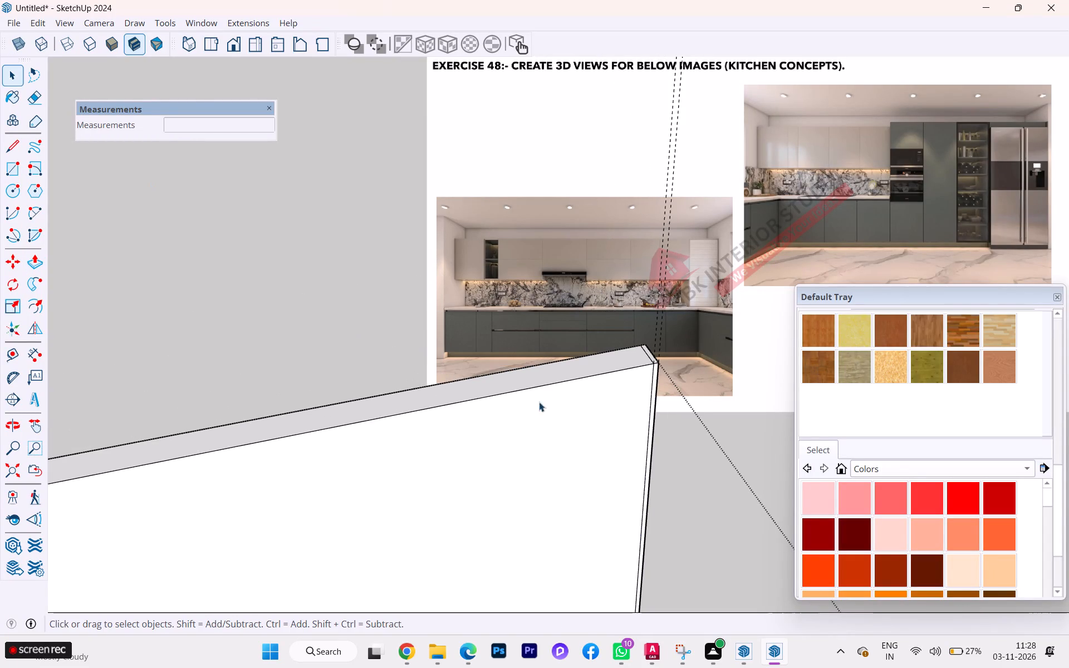
{"action": "left_click", "coordinate": [682, 461]}
{"action": "scroll", "coordinate": [693, 430], "scroll_direction": "down", "scroll_amount": 1}
{"action": "scroll", "coordinate": [700, 432], "scroll_direction": "up", "scroll_amount": 2}
{"action": "scroll", "coordinate": [700, 433], "scroll_direction": "down", "scroll_amount": 3}
{"action": "scroll", "coordinate": [717, 471], "scroll_direction": "up", "scroll_amount": 2}
{"action": "scroll", "coordinate": [718, 471], "scroll_direction": "down", "scroll_amount": 2}
{"action": "scroll", "coordinate": [718, 471], "scroll_direction": "up", "scroll_amount": 1}
{"action": "scroll", "coordinate": [717, 470], "scroll_direction": "down", "scroll_amount": 1}
{"action": "left_click", "coordinate": [749, 435]}
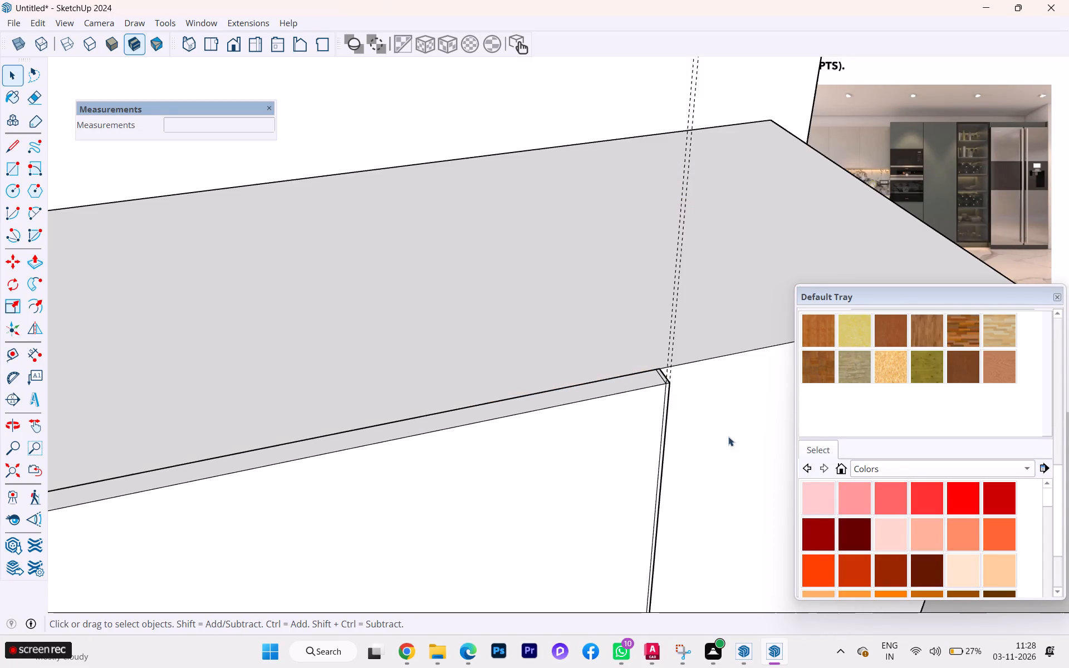
Push the base cabinet body's far end face back about 1' 6 3/4" to meet the end of the shutter panel.
{"action": "scroll", "coordinate": [677, 424], "scroll_direction": "down", "scroll_amount": 7}
{"action": "scroll", "coordinate": [655, 426], "scroll_direction": "up", "scroll_amount": 1}
{"action": "scroll", "coordinate": [668, 420], "scroll_direction": "down", "scroll_amount": 2}
{"action": "middle_click_drag", "start_coordinate": [630, 431], "coordinate": [169, 497]}
{"action": "scroll", "coordinate": [447, 431], "scroll_direction": "down", "scroll_amount": 11}
{"action": "middle_click_drag", "start_coordinate": [426, 448], "coordinate": [557, 339]}
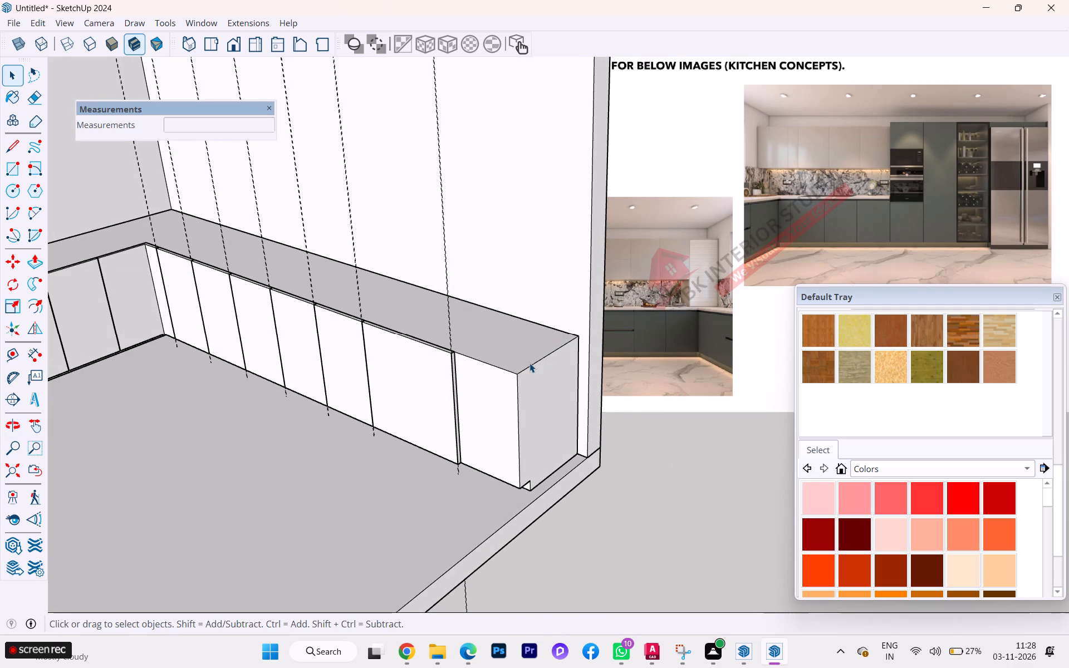
{"action": "key", "text": "h"}
{"action": "scroll", "coordinate": [531, 353], "scroll_direction": "up", "scroll_amount": 8}
{"action": "left_click", "coordinate": [545, 421]}
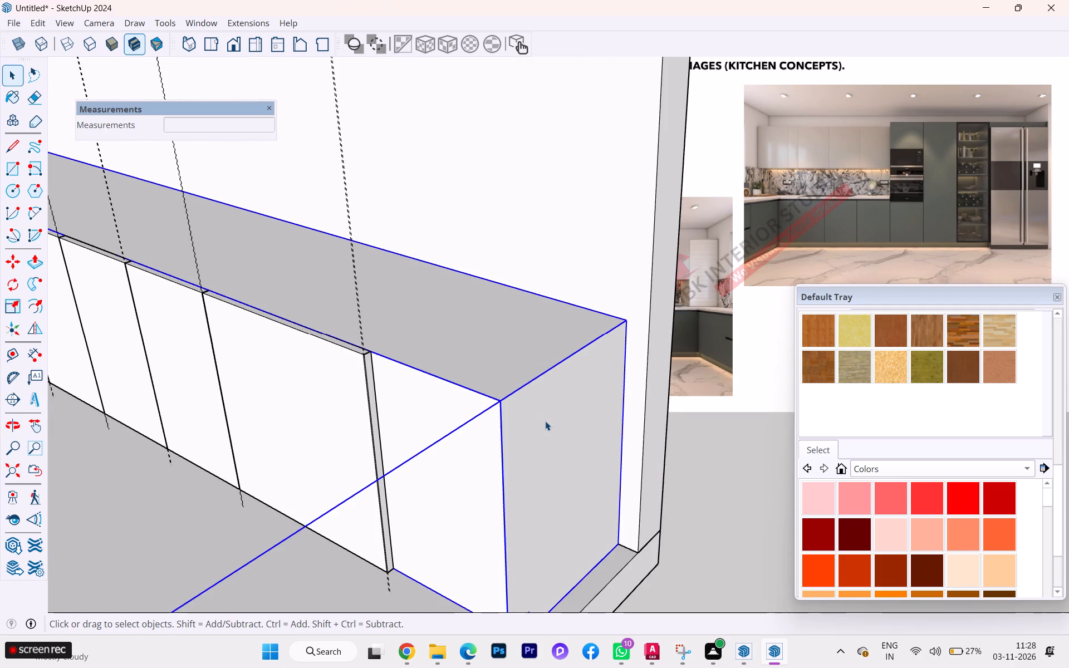
{"action": "triple_click", "coordinate": [545, 421]}
{"action": "left_click", "coordinate": [545, 421]}
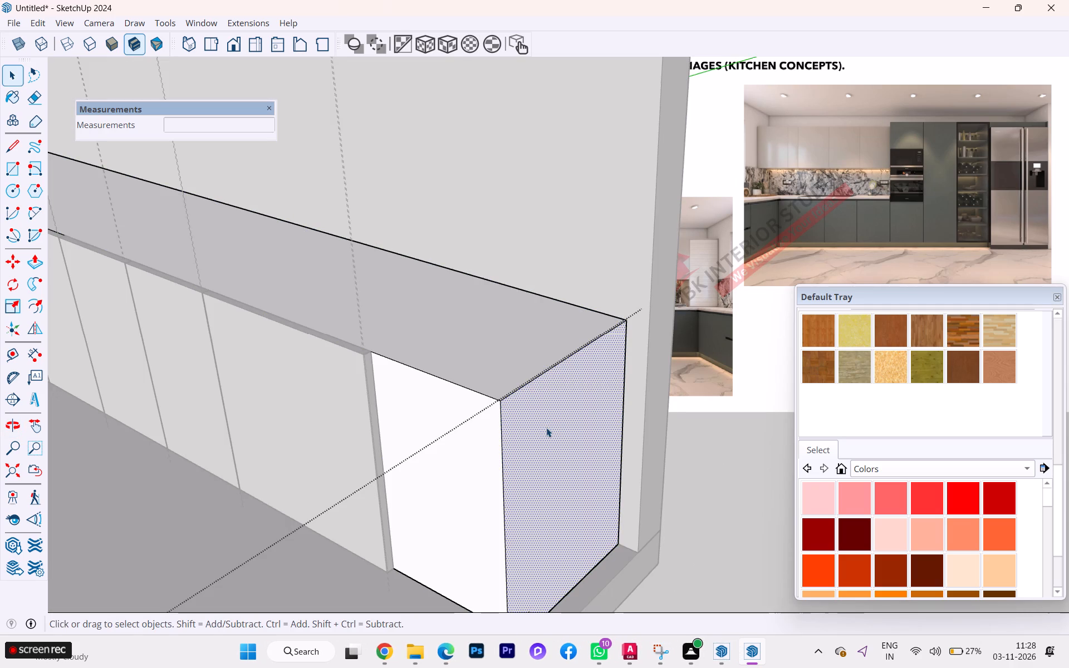
{"action": "key", "text": "p"}
{"action": "left_click", "coordinate": [546, 426]}
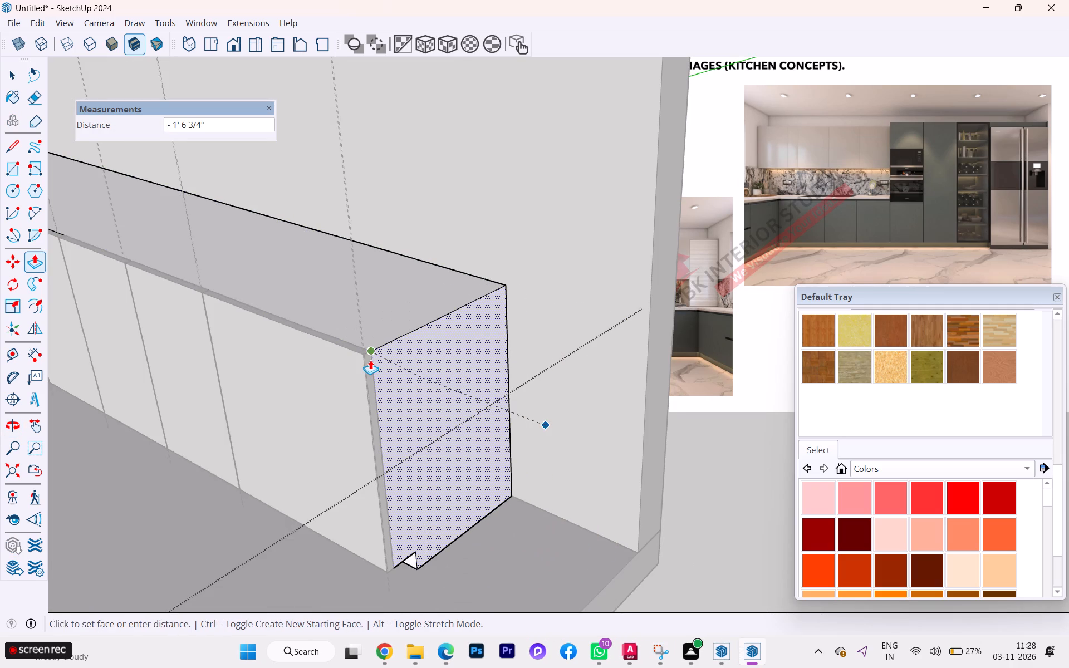
{"action": "left_click", "coordinate": [375, 371]}
{"action": "scroll", "coordinate": [562, 408], "scroll_direction": "down", "scroll_amount": 3}
{"action": "key", "text": "space"}
{"action": "scroll", "coordinate": [578, 406], "scroll_direction": "down", "scroll_amount": 2}
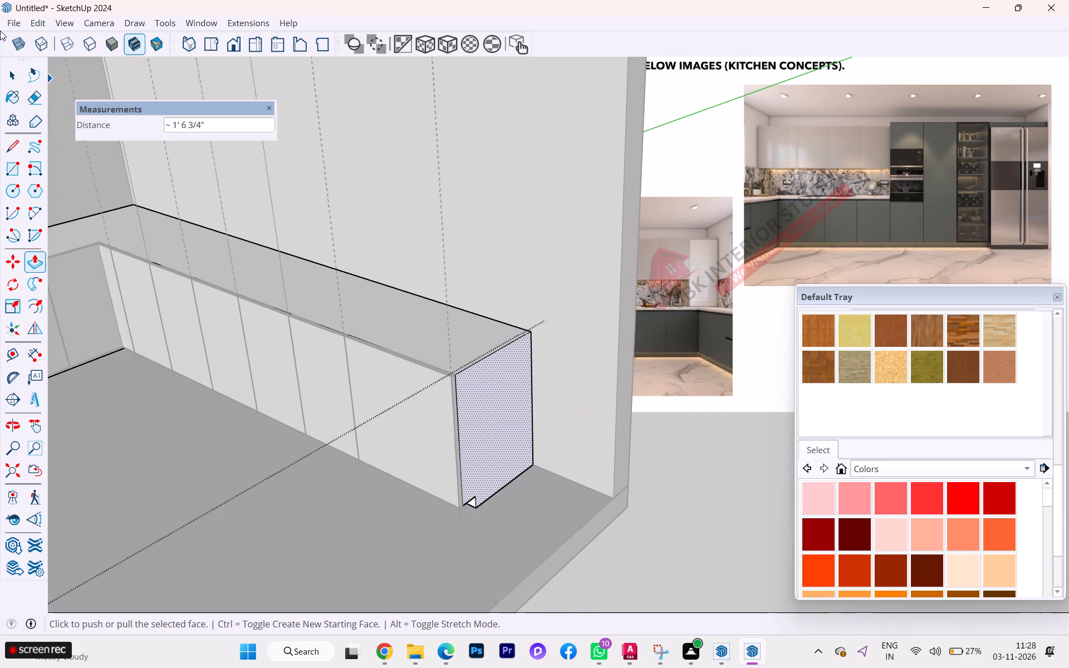
{"action": "left_click", "coordinate": [13, 75]}
{"action": "left_click", "coordinate": [690, 420]}
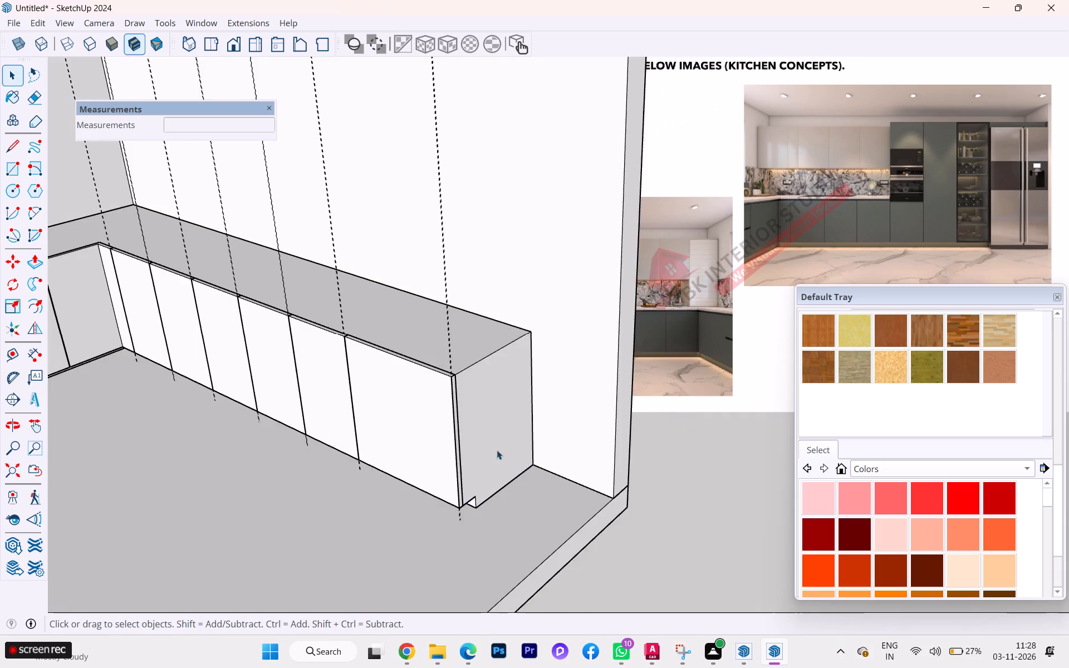
Examine the second run's base cabinets, shutter gaps and the wall behind them against the reference images.
{"action": "scroll", "coordinate": [312, 441], "scroll_direction": "down", "scroll_amount": 6}
{"action": "middle_click_drag", "start_coordinate": [586, 463], "coordinate": [880, 475]}
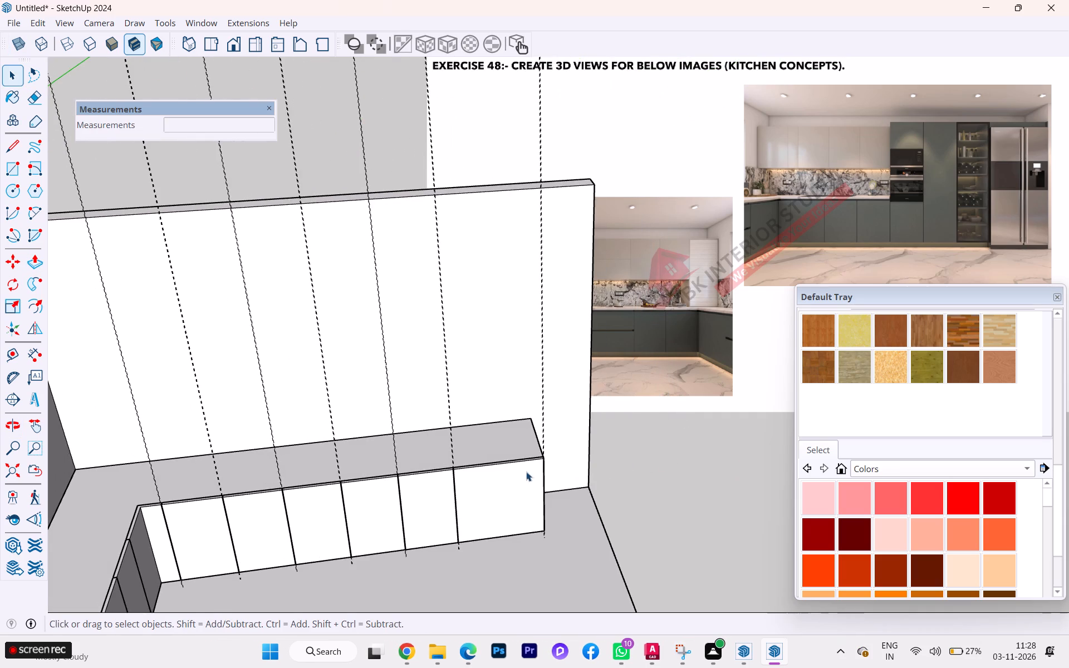
{"action": "scroll", "coordinate": [364, 471], "scroll_direction": "up", "scroll_amount": 4}
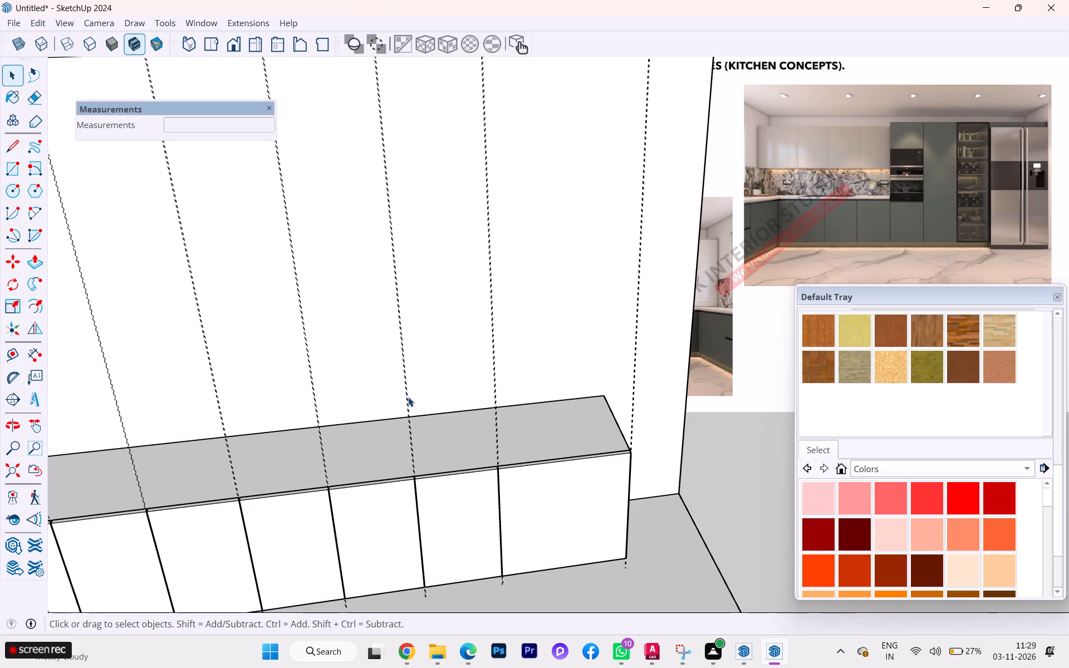
{"action": "key", "text": "t"}
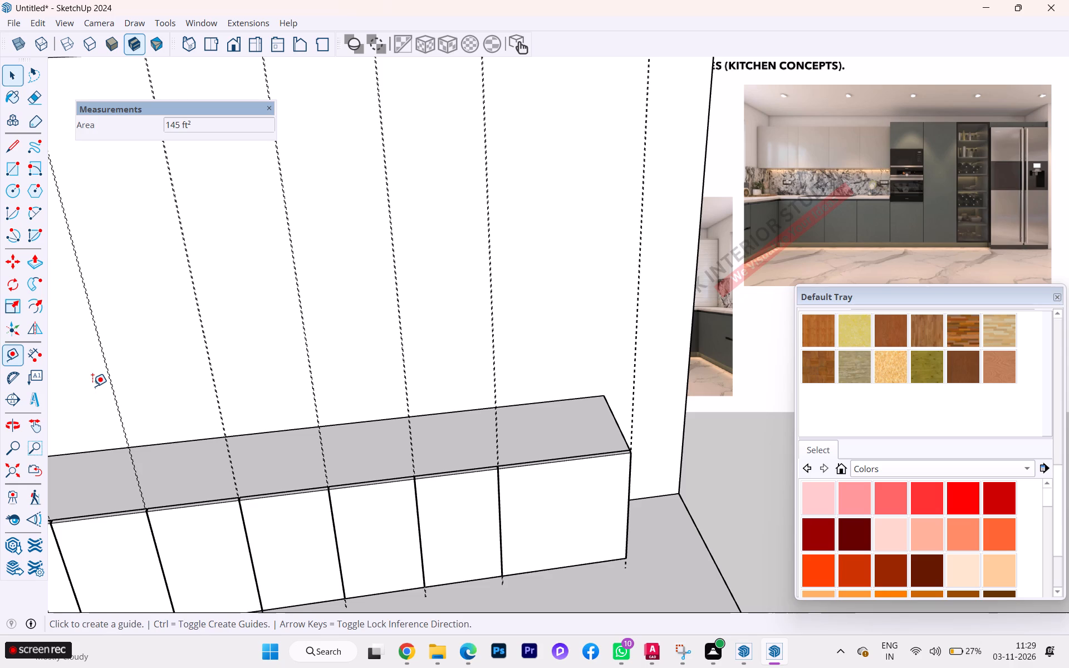
{"action": "key", "text": "Return"}
{"action": "scroll", "coordinate": [424, 300], "scroll_direction": "down", "scroll_amount": 2}
{"action": "scroll", "coordinate": [428, 297], "scroll_direction": "up", "scroll_amount": 1}
{"action": "scroll", "coordinate": [431, 295], "scroll_direction": "down", "scroll_amount": 2}
{"action": "scroll", "coordinate": [781, 261], "scroll_direction": "down", "scroll_amount": 8}
{"action": "scroll", "coordinate": [148, 279], "scroll_direction": "down", "scroll_amount": 5}
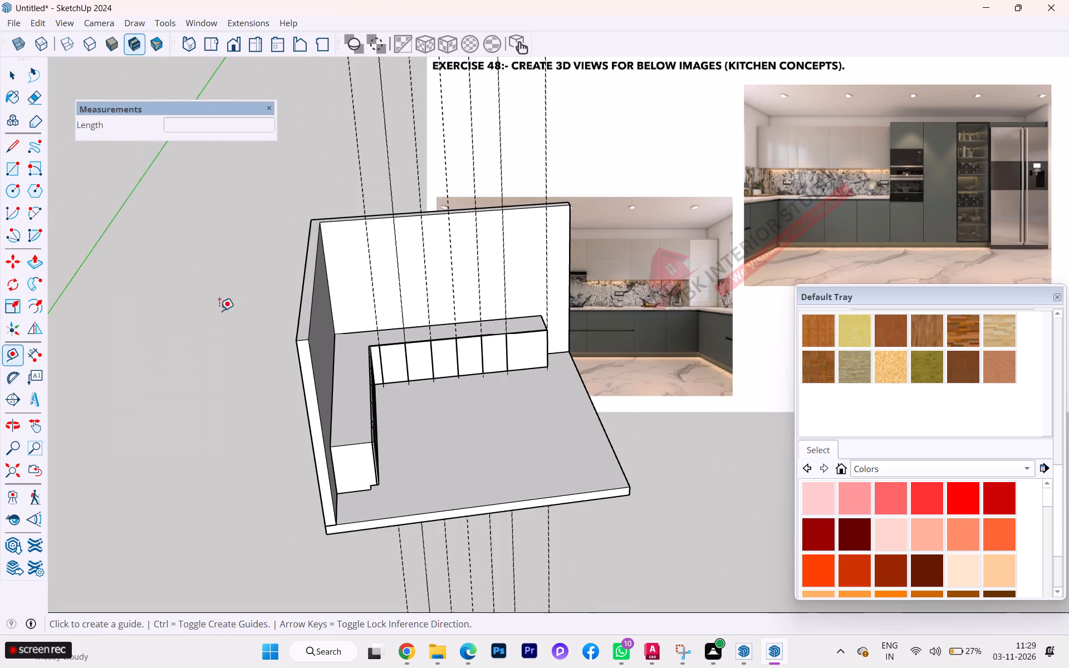
{"action": "scroll", "coordinate": [542, 358], "scroll_direction": "down", "scroll_amount": 1}
{"action": "scroll", "coordinate": [554, 358], "scroll_direction": "up", "scroll_amount": 3}
{"action": "scroll", "coordinate": [575, 358], "scroll_direction": "down", "scroll_amount": 1}
{"action": "middle_click_drag", "start_coordinate": [608, 353], "coordinate": [415, 343]}
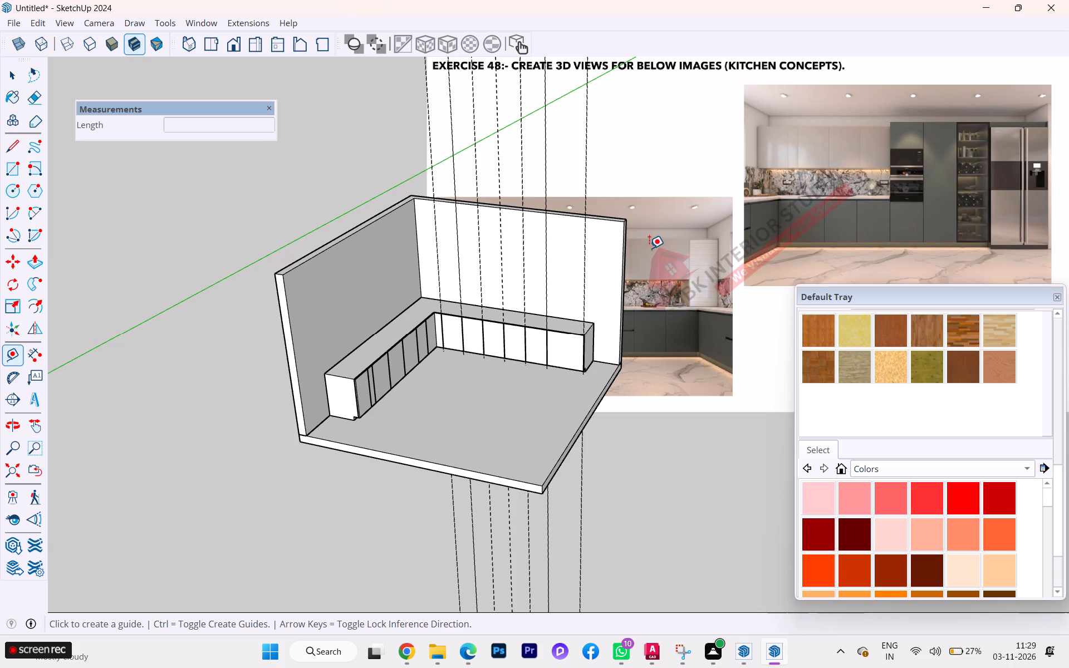
{"action": "scroll", "coordinate": [596, 217], "scroll_direction": "up", "scroll_amount": 9}
{"action": "scroll", "coordinate": [616, 188], "scroll_direction": "down", "scroll_amount": 1}
{"action": "scroll", "coordinate": [616, 187], "scroll_direction": "up", "scroll_amount": 4}
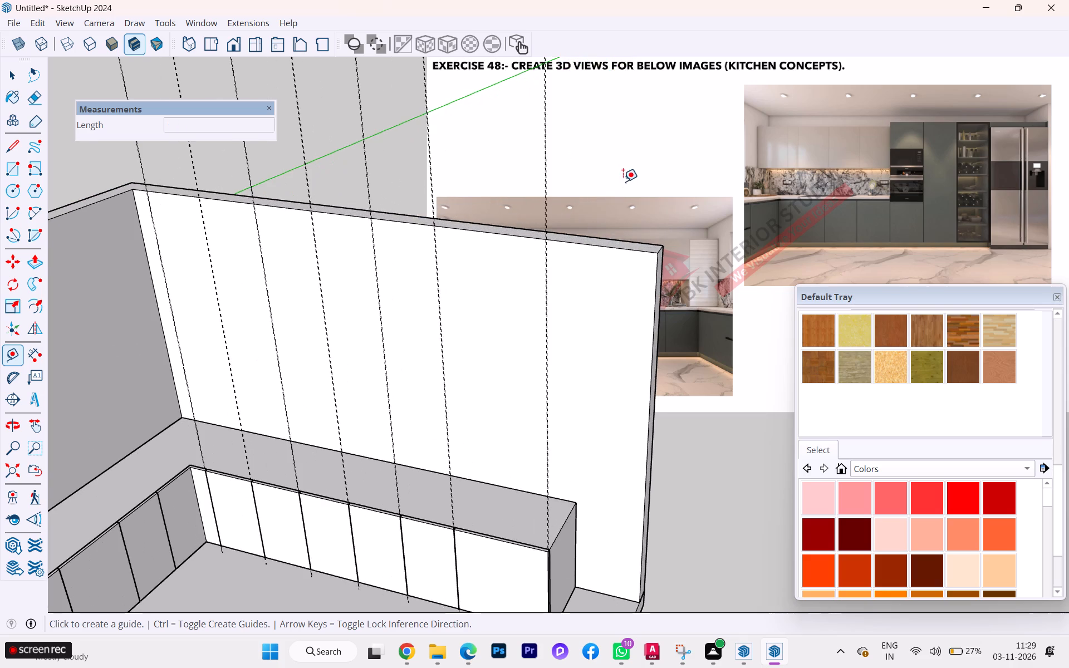
{"action": "scroll", "coordinate": [457, 359], "scroll_direction": "up", "scroll_amount": 3}
{"action": "scroll", "coordinate": [639, 213], "scroll_direction": "down", "scroll_amount": 3}
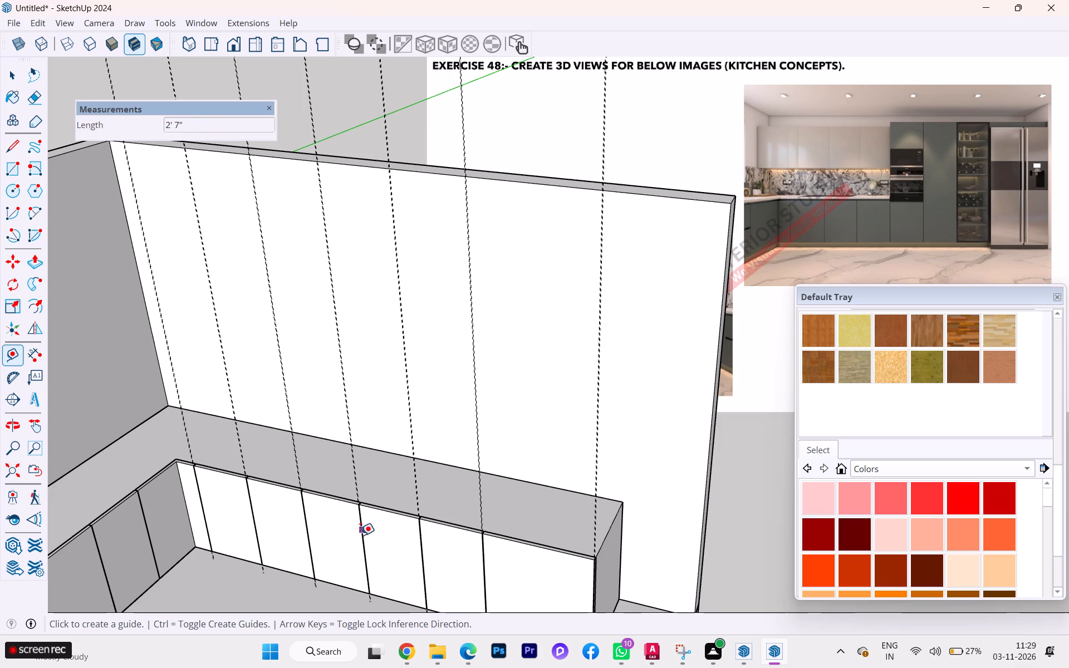
{"action": "scroll", "coordinate": [360, 500], "scroll_direction": "up", "scroll_amount": 2}
{"action": "scroll", "coordinate": [360, 500], "scroll_direction": "down", "scroll_amount": 4}
{"action": "scroll", "coordinate": [360, 500], "scroll_direction": "up", "scroll_amount": 16}
{"action": "scroll", "coordinate": [360, 498], "scroll_direction": "down", "scroll_amount": 3}
{"action": "scroll", "coordinate": [360, 498], "scroll_direction": "up", "scroll_amount": 1}
{"action": "scroll", "coordinate": [360, 498], "scroll_direction": "down", "scroll_amount": 1}
{"action": "scroll", "coordinate": [360, 498], "scroll_direction": "up", "scroll_amount": 2}
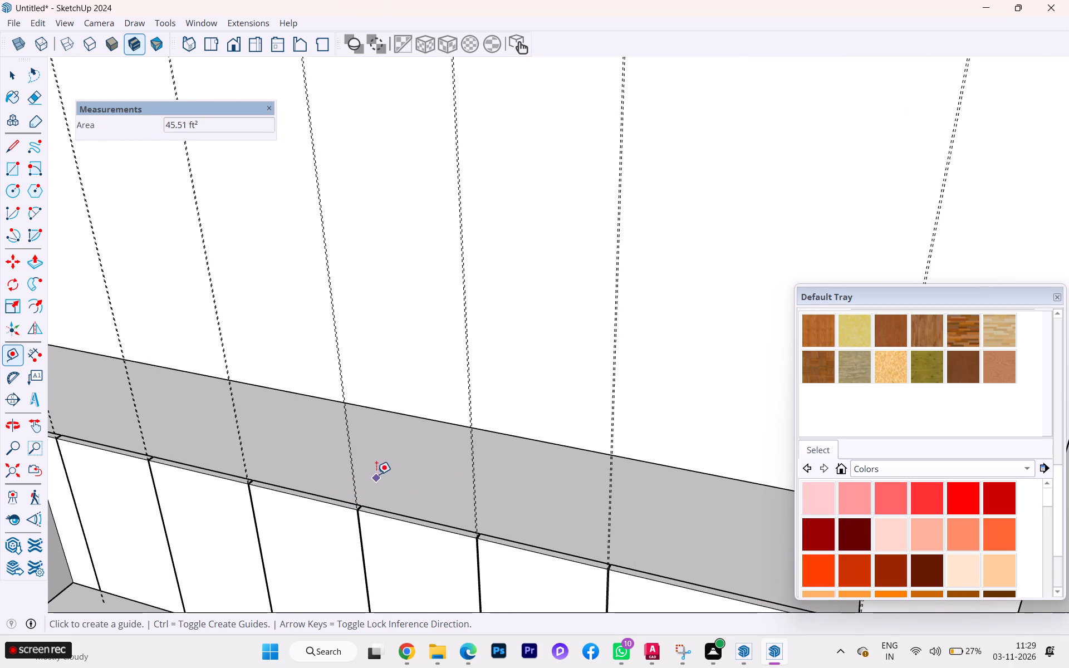
{"action": "scroll", "coordinate": [373, 488], "scroll_direction": "up", "scroll_amount": 1}
{"action": "scroll", "coordinate": [444, 423], "scroll_direction": "down", "scroll_amount": 1}
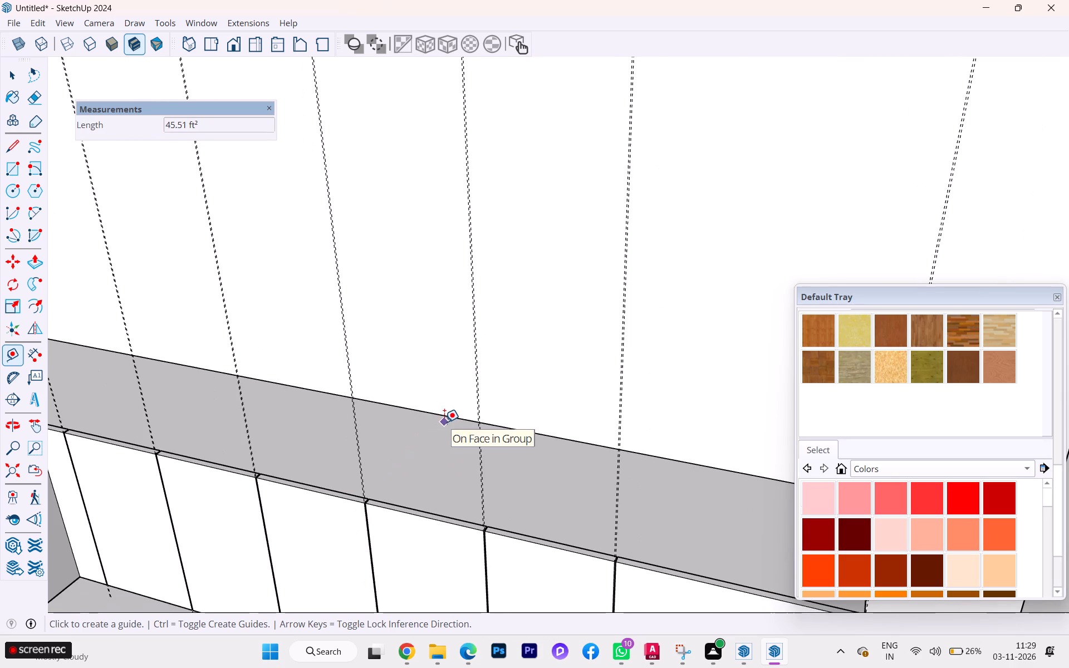
{"action": "scroll", "coordinate": [444, 425], "scroll_direction": "down", "scroll_amount": 2}
{"action": "scroll", "coordinate": [431, 431], "scroll_direction": "up", "scroll_amount": 1}
{"action": "scroll", "coordinate": [426, 431], "scroll_direction": "down", "scroll_amount": 1}
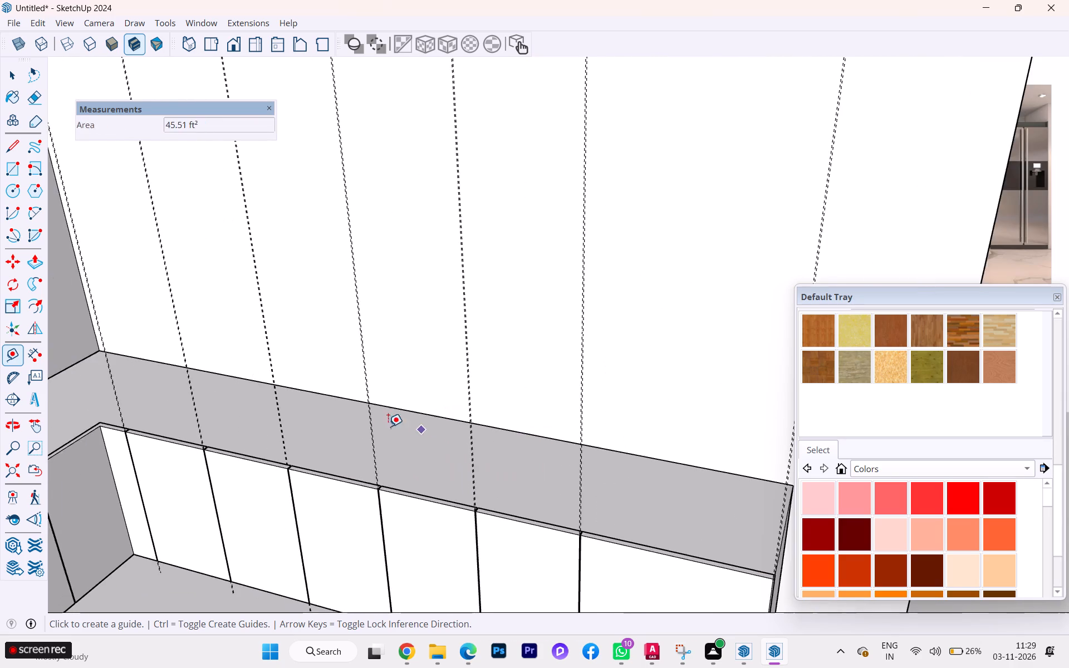
{"action": "scroll", "coordinate": [327, 393], "scroll_direction": "down", "scroll_amount": 3}
{"action": "scroll", "coordinate": [327, 393], "scroll_direction": "up", "scroll_amount": 1}
{"action": "scroll", "coordinate": [327, 393], "scroll_direction": "down", "scroll_amount": 3}
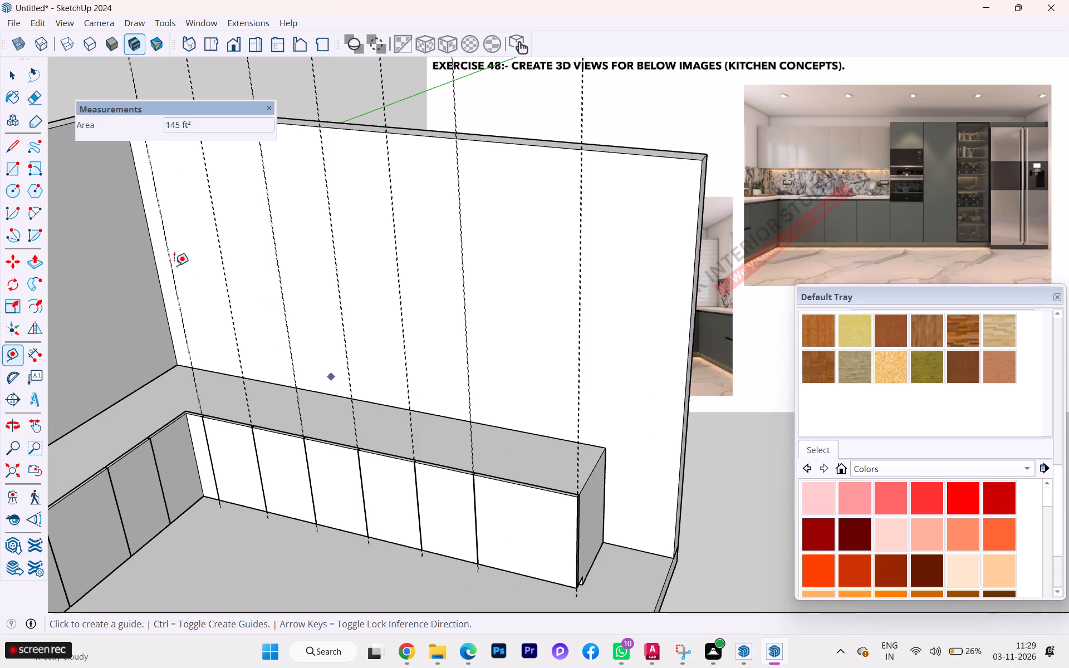
Inside the base cabinet group, place a 2' guide across the top from the fourth shutter gap from the corner to the back edge.
{"action": "left_click", "coordinate": [12, 73]}
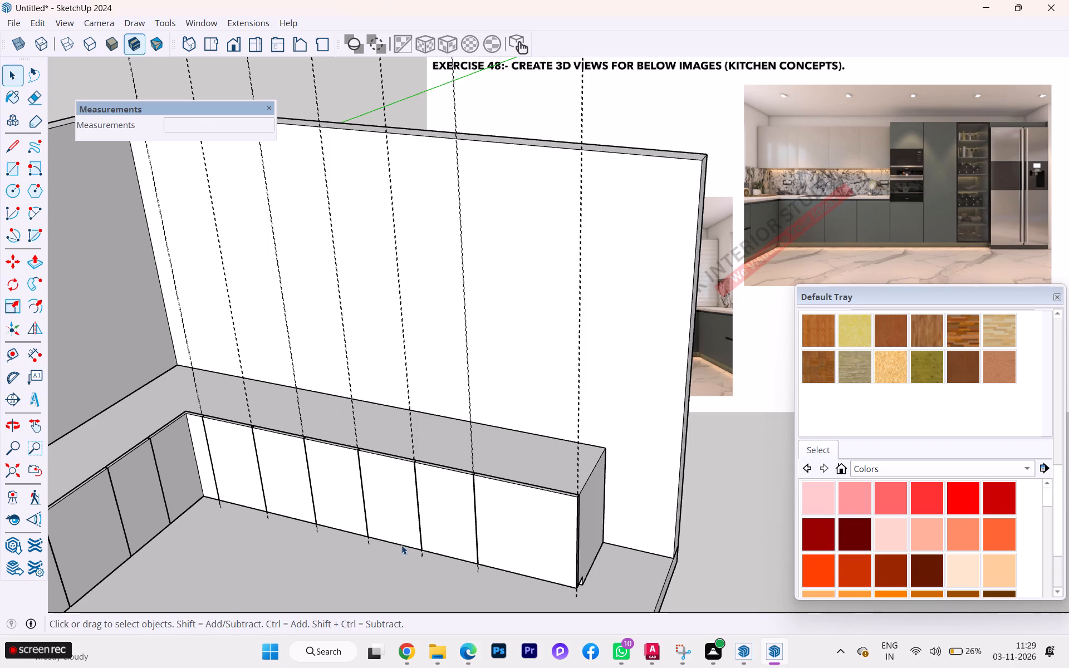
{"action": "double_click", "coordinate": [527, 460]}
{"action": "left_click", "coordinate": [506, 456]}
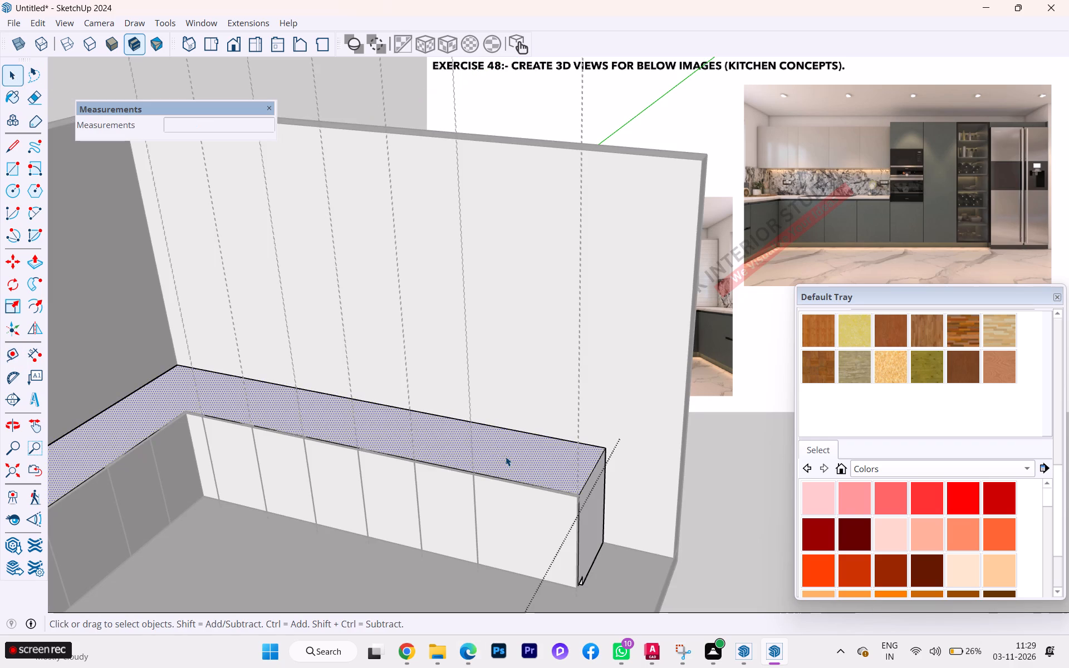
{"action": "scroll", "coordinate": [373, 443], "scroll_direction": "up", "scroll_amount": 5}
{"action": "scroll", "coordinate": [372, 441], "scroll_direction": "down", "scroll_amount": 1}
{"action": "scroll", "coordinate": [372, 441], "scroll_direction": "up", "scroll_amount": 10}
{"action": "scroll", "coordinate": [325, 454], "scroll_direction": "up", "scroll_amount": 4}
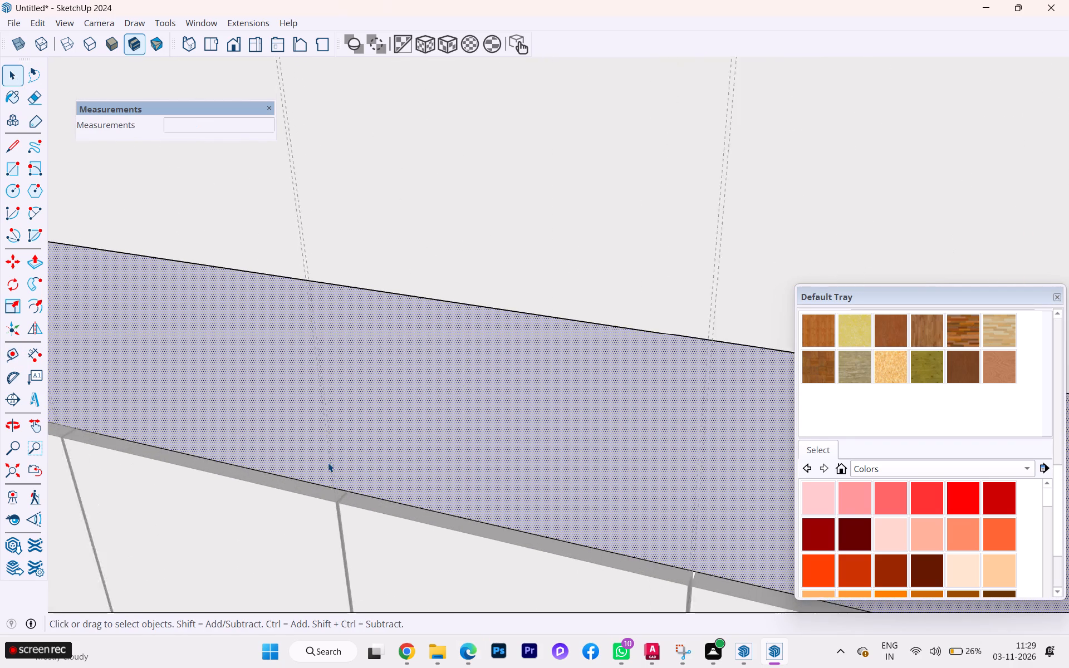
{"action": "scroll", "coordinate": [328, 463], "scroll_direction": "up", "scroll_amount": 3}
{"action": "key", "text": "t"}
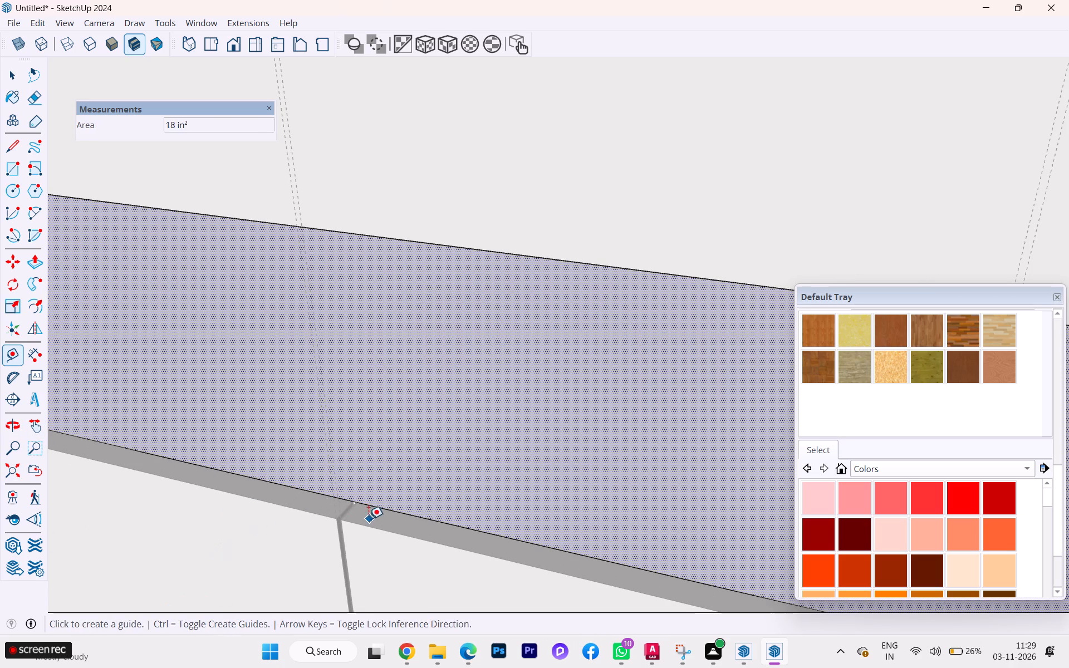
{"action": "scroll", "coordinate": [339, 494], "scroll_direction": "up", "scroll_amount": 9}
{"action": "scroll", "coordinate": [379, 507], "scroll_direction": "down", "scroll_amount": 1}
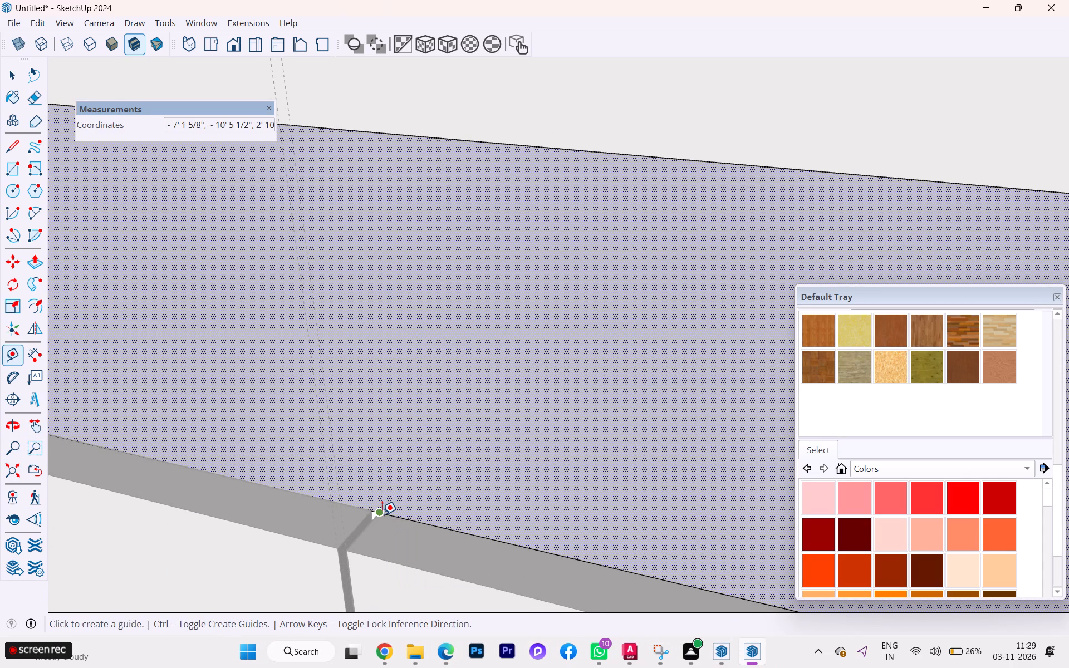
{"action": "left_click", "coordinate": [382, 515]}
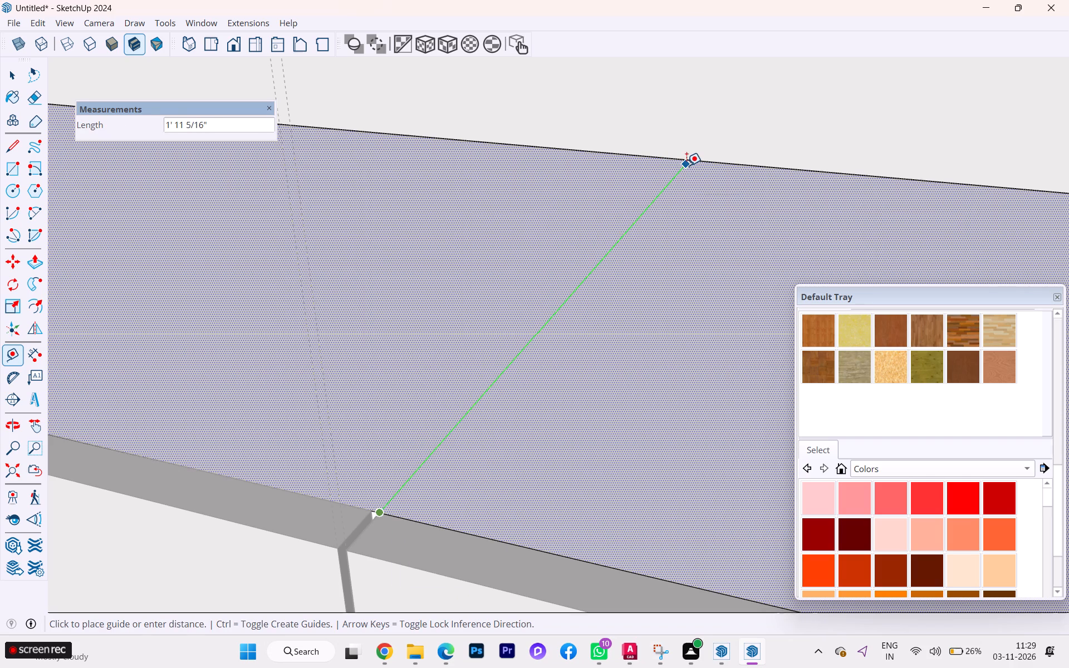
{"action": "key", "text": "Left"}
{"action": "left_click", "coordinate": [693, 157]}
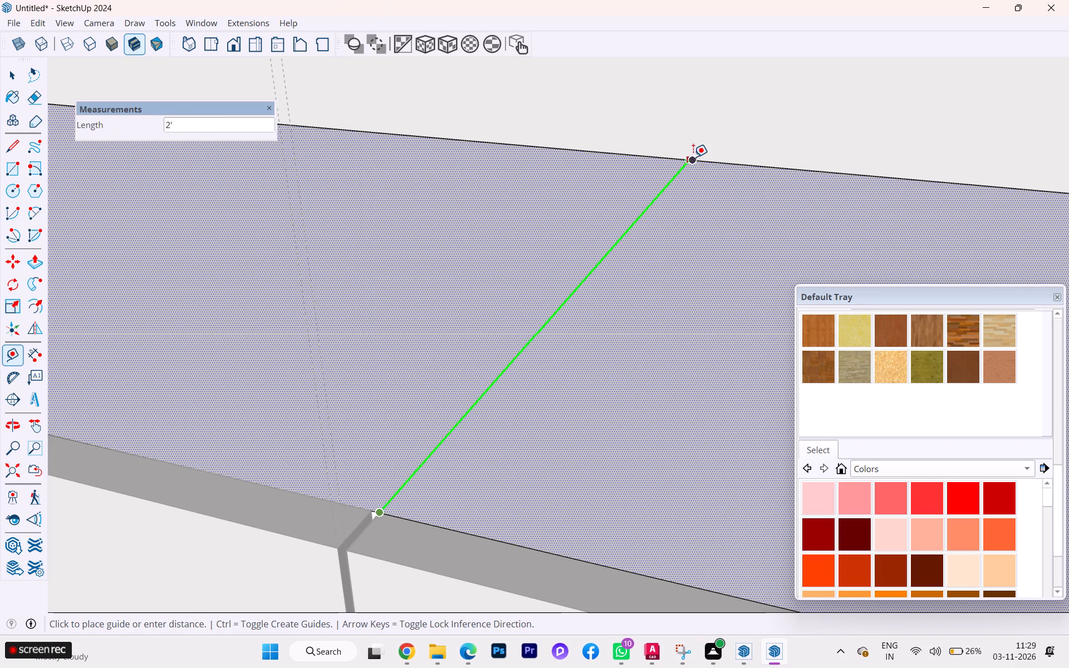
Draw a 2' line along the guide from the back edge to the front edge, splitting the cabinet's top face.
{"action": "scroll", "coordinate": [469, 222], "scroll_direction": "down", "scroll_amount": 12}
{"action": "scroll", "coordinate": [438, 299], "scroll_direction": "down", "scroll_amount": 1}
{"action": "middle_click_drag", "start_coordinate": [437, 306], "coordinate": [591, 355]}
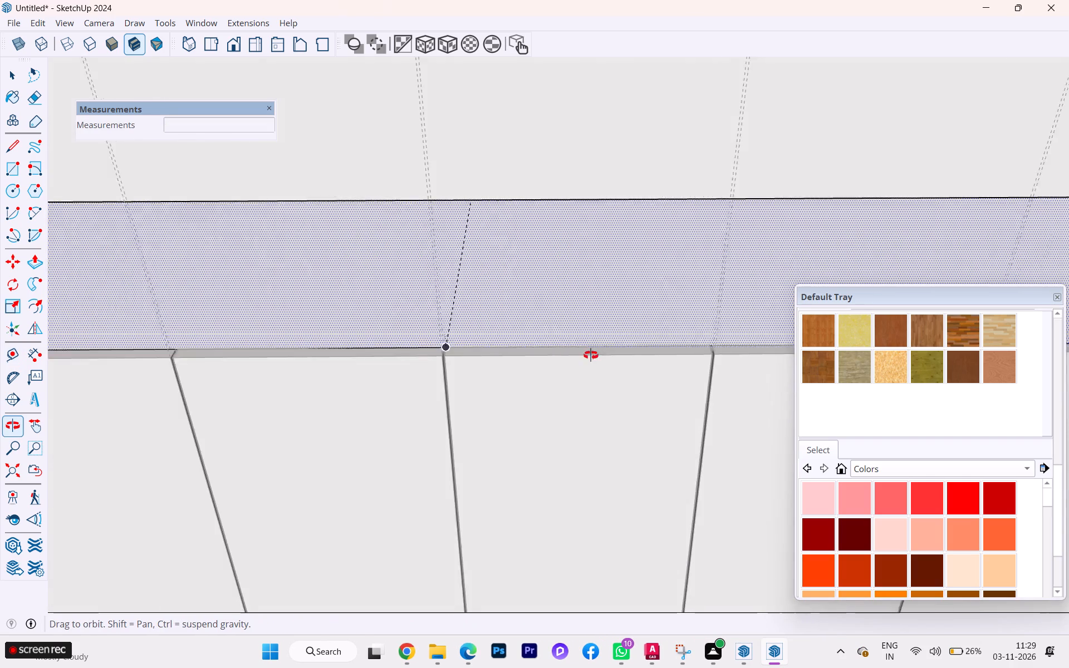
{"action": "middle_click_drag", "start_coordinate": [591, 355], "coordinate": [685, 365]}
{"action": "scroll", "coordinate": [450, 272], "scroll_direction": "up", "scroll_amount": 2}
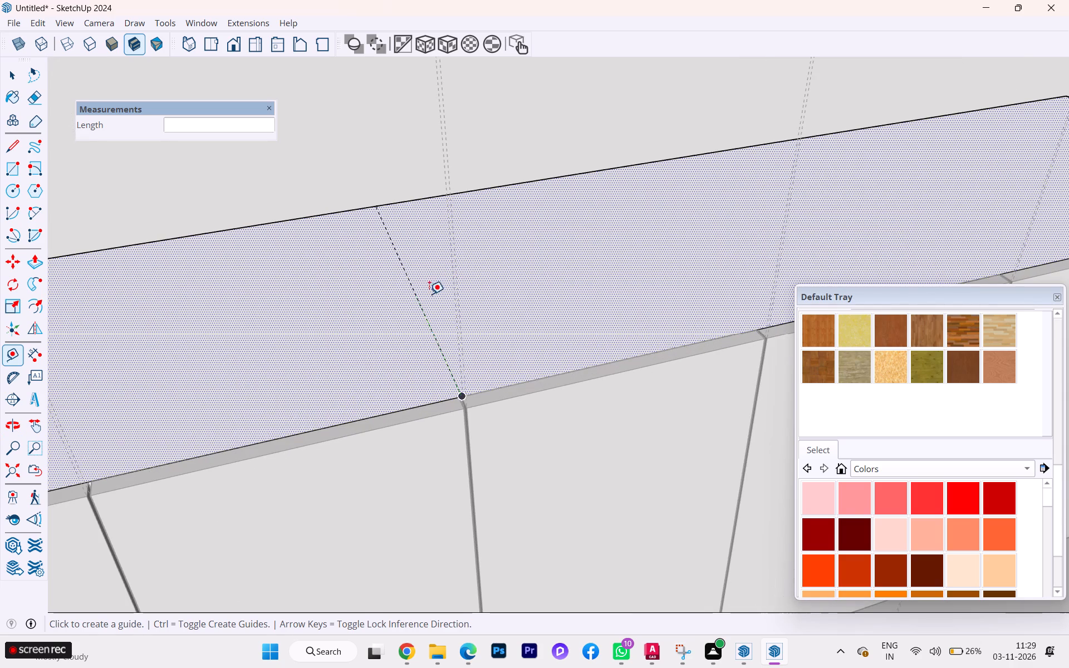
{"action": "key", "text": "l"}
{"action": "scroll", "coordinate": [410, 265], "scroll_direction": "up", "scroll_amount": 4}
{"action": "scroll", "coordinate": [409, 257], "scroll_direction": "down", "scroll_amount": 1}
{"action": "scroll", "coordinate": [408, 251], "scroll_direction": "up", "scroll_amount": 1}
{"action": "left_click", "coordinate": [360, 183]}
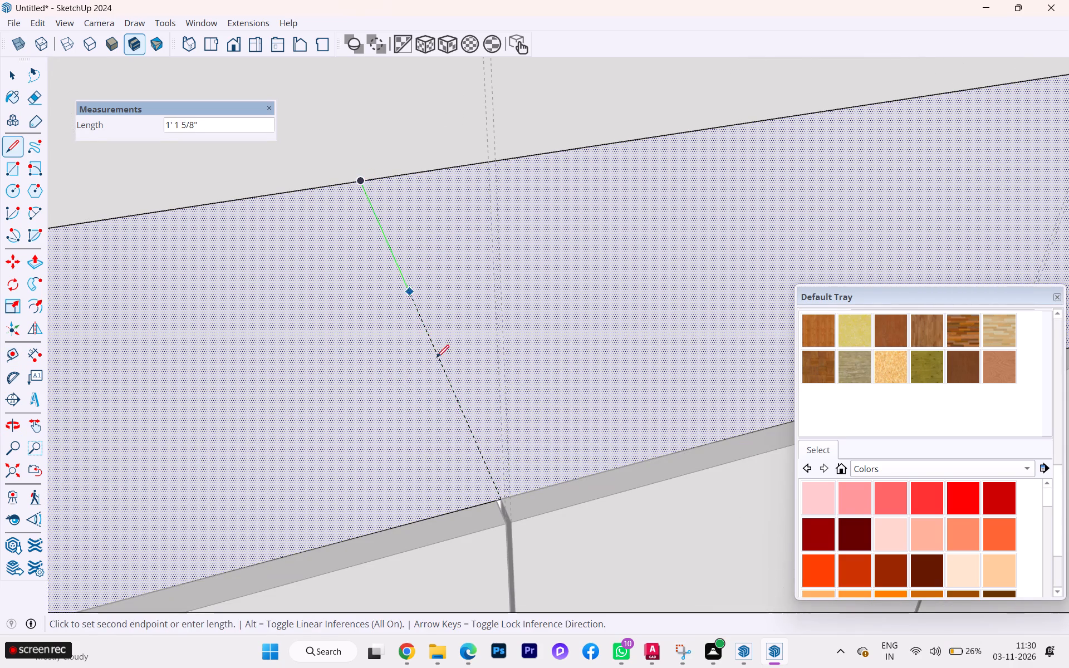
{"action": "left_click", "coordinate": [504, 499]}
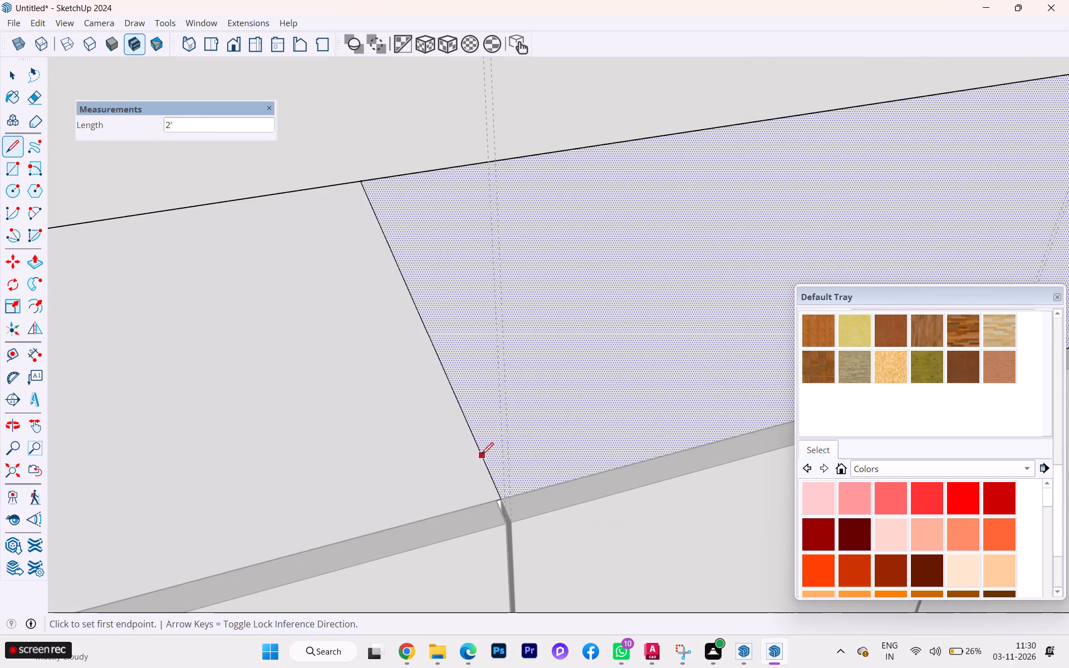
Copy the dividing line on the cabinet top 4 mm along the red axis toward the corner, matching the shutter gap width.
{"action": "scroll", "coordinate": [484, 445], "scroll_direction": "up", "scroll_amount": 3}
{"action": "scroll", "coordinate": [484, 444], "scroll_direction": "down", "scroll_amount": 1}
{"action": "scroll", "coordinate": [484, 444], "scroll_direction": "up", "scroll_amount": 1}
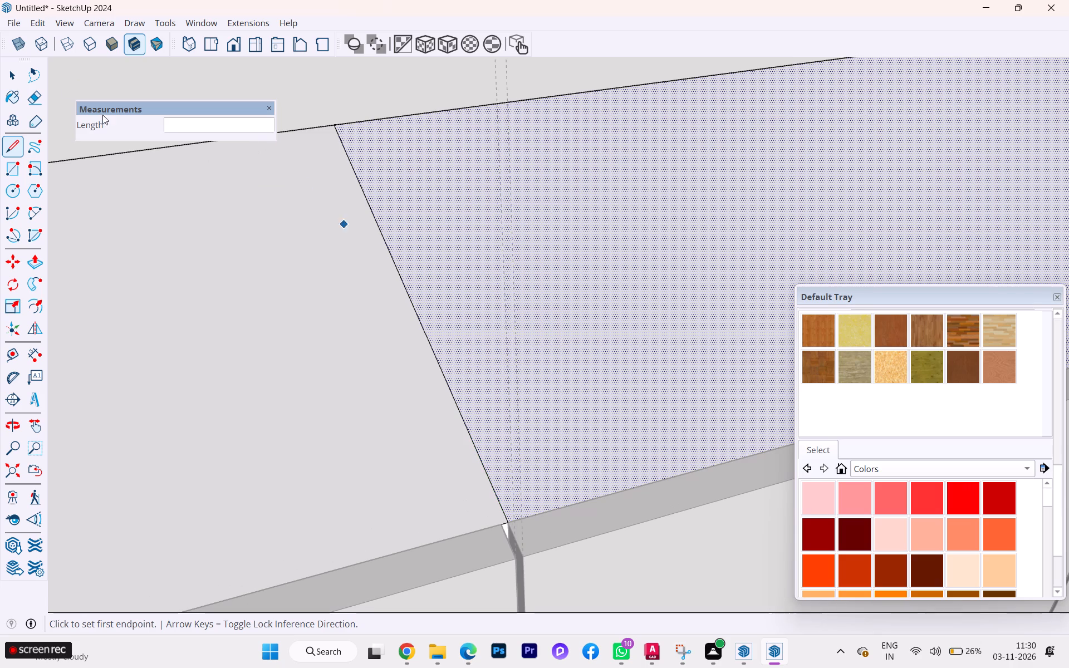
{"action": "left_click", "coordinate": [9, 81]}
{"action": "left_click", "coordinate": [418, 317]}
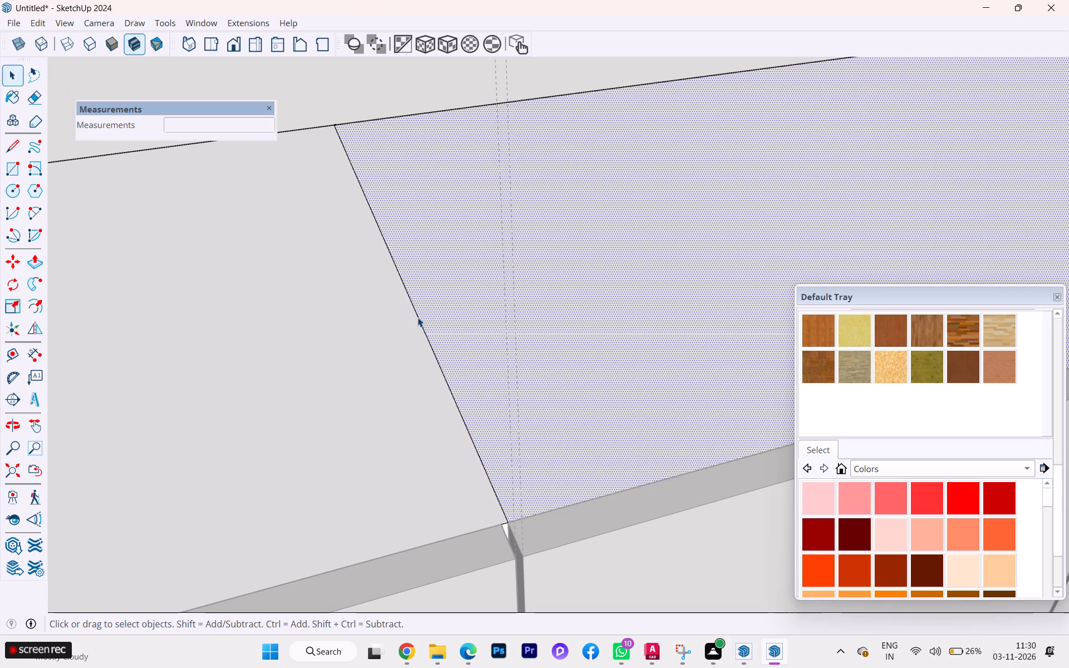
{"action": "key", "text": "m"}
{"action": "left_click", "coordinate": [419, 315]}
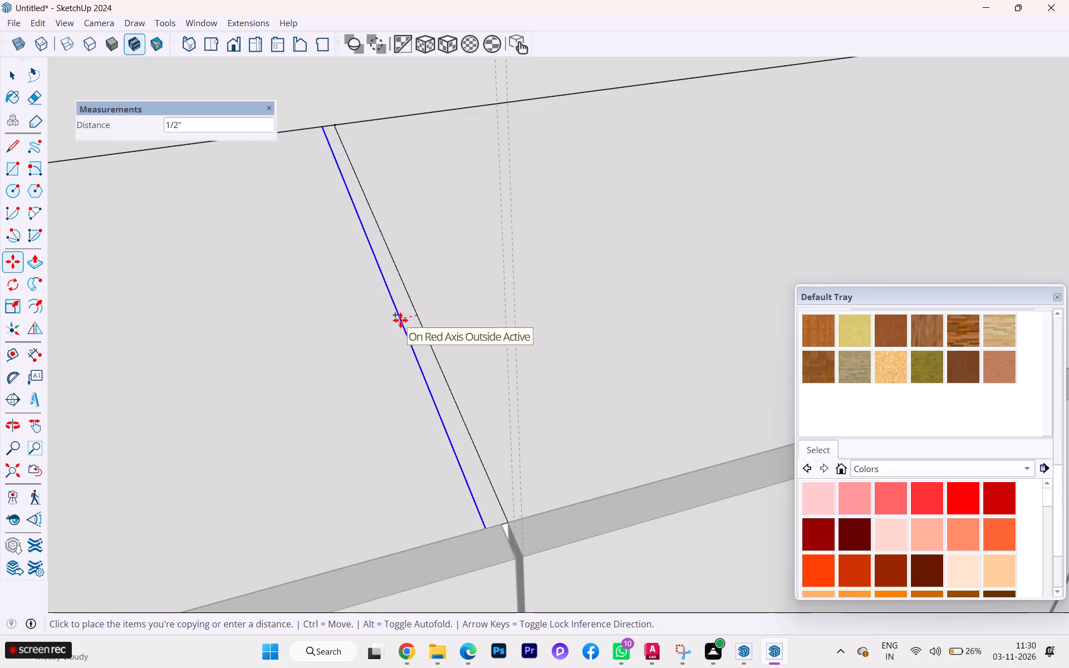
{"action": "key", "text": "4"}
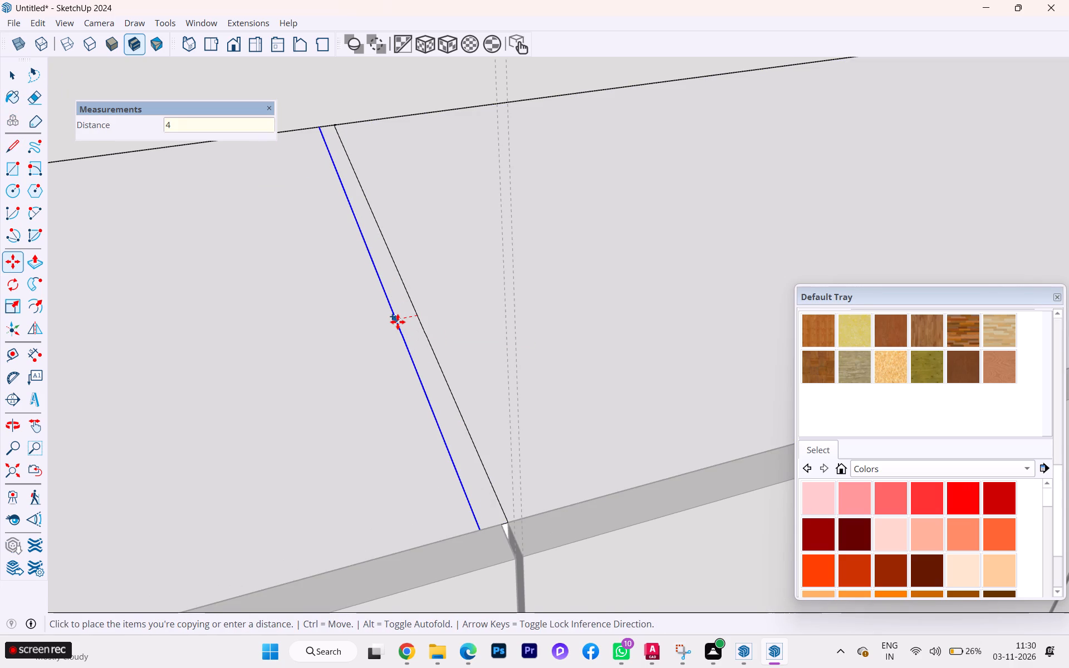
{"action": "key", "text": "Right"}
{"action": "type", "text": "MM"}
{"action": "key", "text": "BackSpace"}
{"action": "key", "text": "BackSpace"}
{"action": "key", "text": "BackSpace"}
{"action": "key", "text": "4"}
{"action": "type", "text": "MM"}
{"action": "key", "text": "Return"}
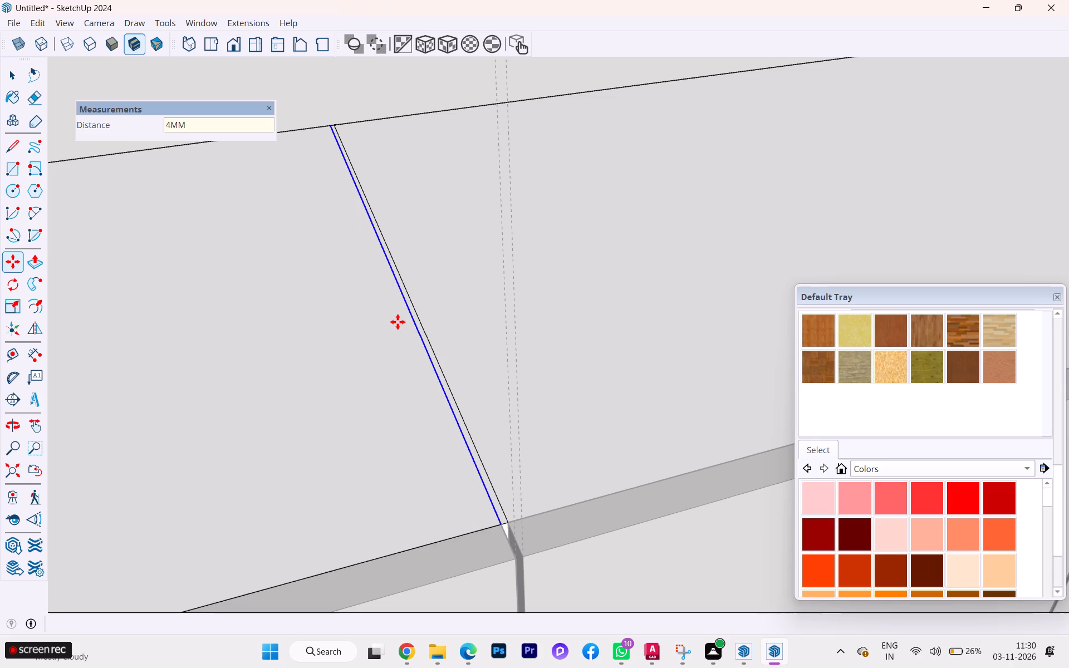
Select the 4 mm strip with its lines and copy it about 1' 6 3/16" along the red axis to the fifth shutter gap.
{"action": "scroll", "coordinate": [512, 244], "scroll_direction": "down", "scroll_amount": 7}
{"action": "scroll", "coordinate": [467, 247], "scroll_direction": "up", "scroll_amount": 1}
{"action": "scroll", "coordinate": [465, 247], "scroll_direction": "down", "scroll_amount": 2}
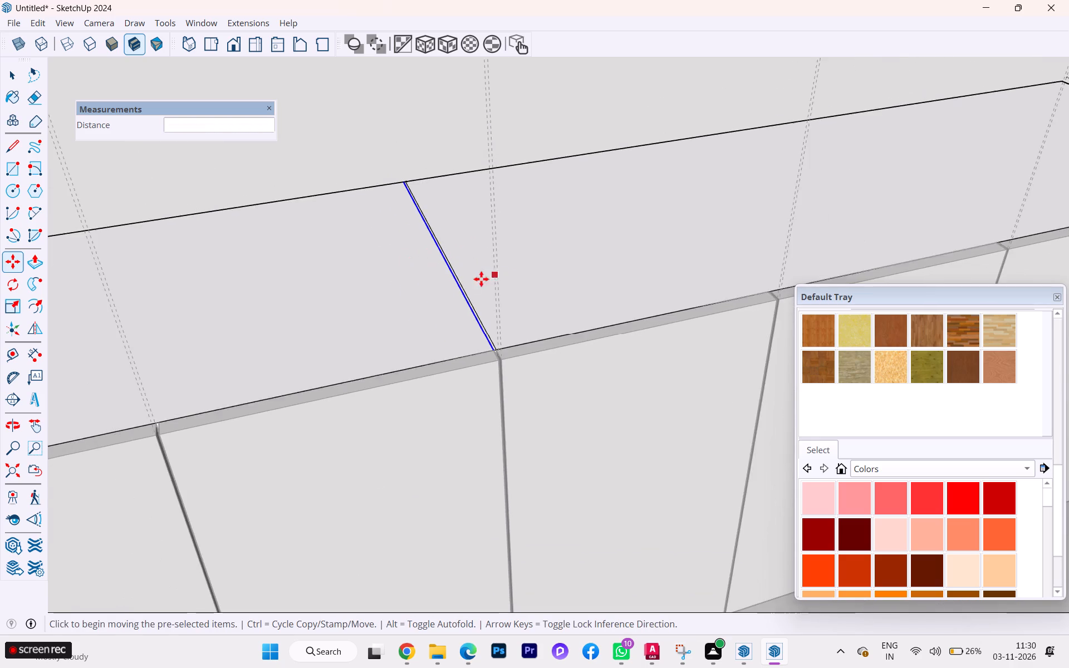
{"action": "middle_click_drag", "start_coordinate": [421, 287], "coordinate": [345, 296]}
{"action": "left_click", "coordinate": [26, 73]}
{"action": "left_click", "coordinate": [5, 72]}
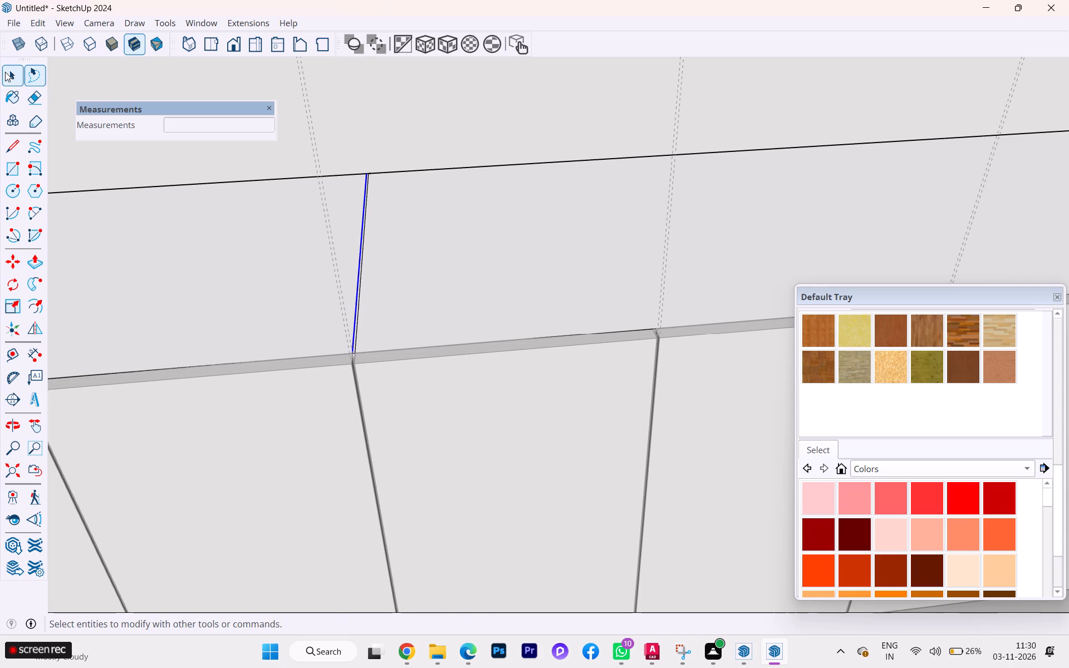
{"action": "scroll", "coordinate": [305, 188], "scroll_direction": "up", "scroll_amount": 3}
{"action": "scroll", "coordinate": [386, 294], "scroll_direction": "up", "scroll_amount": 1}
{"action": "scroll", "coordinate": [421, 301], "scroll_direction": "down", "scroll_amount": 1}
{"action": "middle_click_drag", "start_coordinate": [430, 297], "coordinate": [508, 311]}
{"action": "left_click_drag", "start_coordinate": [297, 137], "coordinate": [340, 217]}
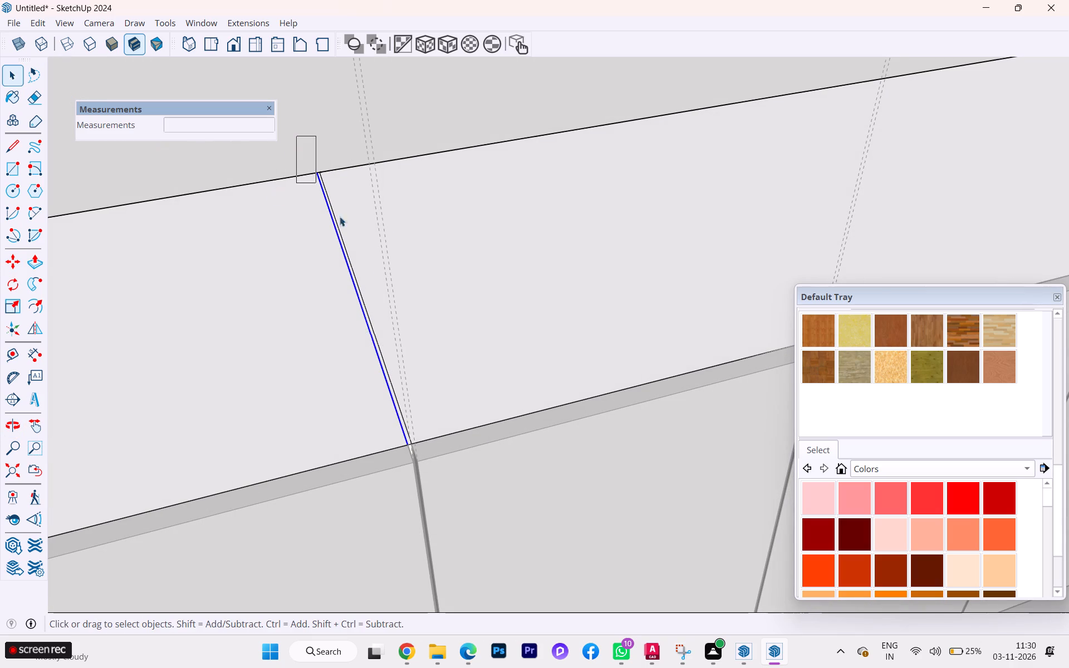
{"action": "left_click_drag", "start_coordinate": [340, 217], "coordinate": [439, 450]}
{"action": "scroll", "coordinate": [383, 365], "scroll_direction": "up", "scroll_amount": 4}
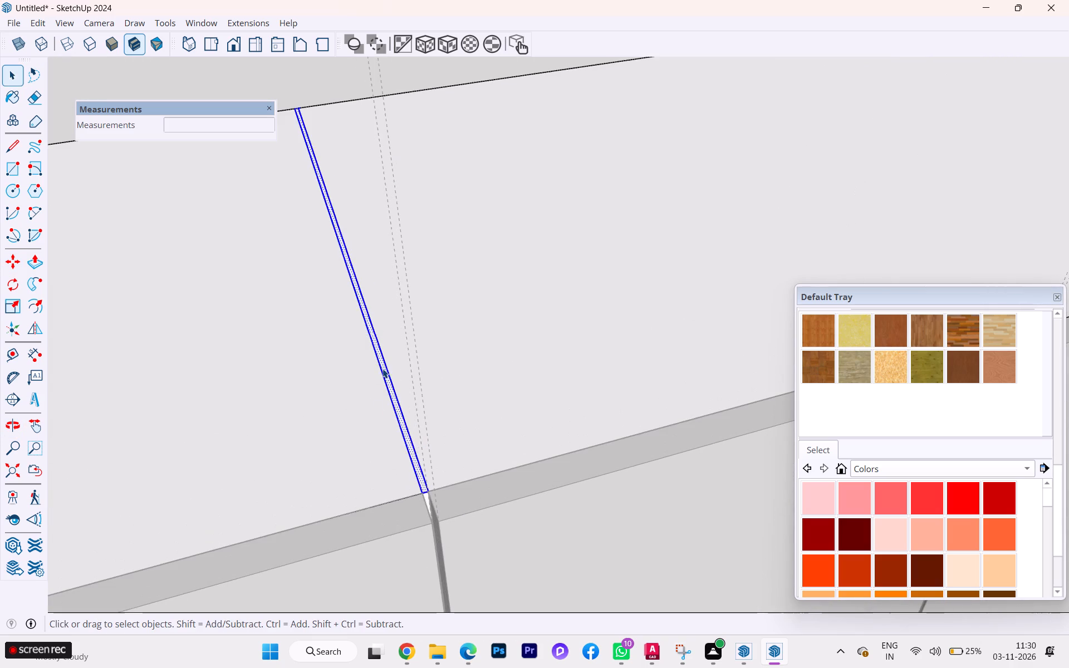
{"action": "scroll", "coordinate": [239, 442], "scroll_direction": "down", "scroll_amount": 3}
{"action": "key", "text": "m"}
{"action": "scroll", "coordinate": [351, 489], "scroll_direction": "up", "scroll_amount": 7}
{"action": "scroll", "coordinate": [373, 480], "scroll_direction": "down", "scroll_amount": 3}
{"action": "scroll", "coordinate": [373, 480], "scroll_direction": "up", "scroll_amount": 4}
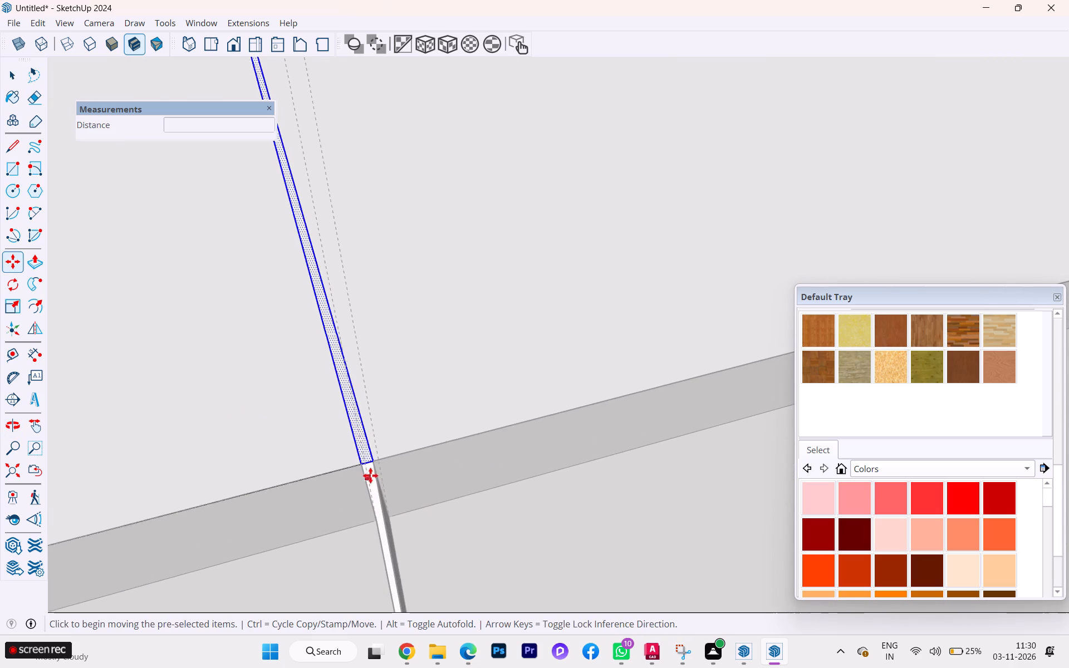
{"action": "scroll", "coordinate": [370, 475], "scroll_direction": "up", "scroll_amount": 1}
{"action": "left_click", "coordinate": [357, 462]}
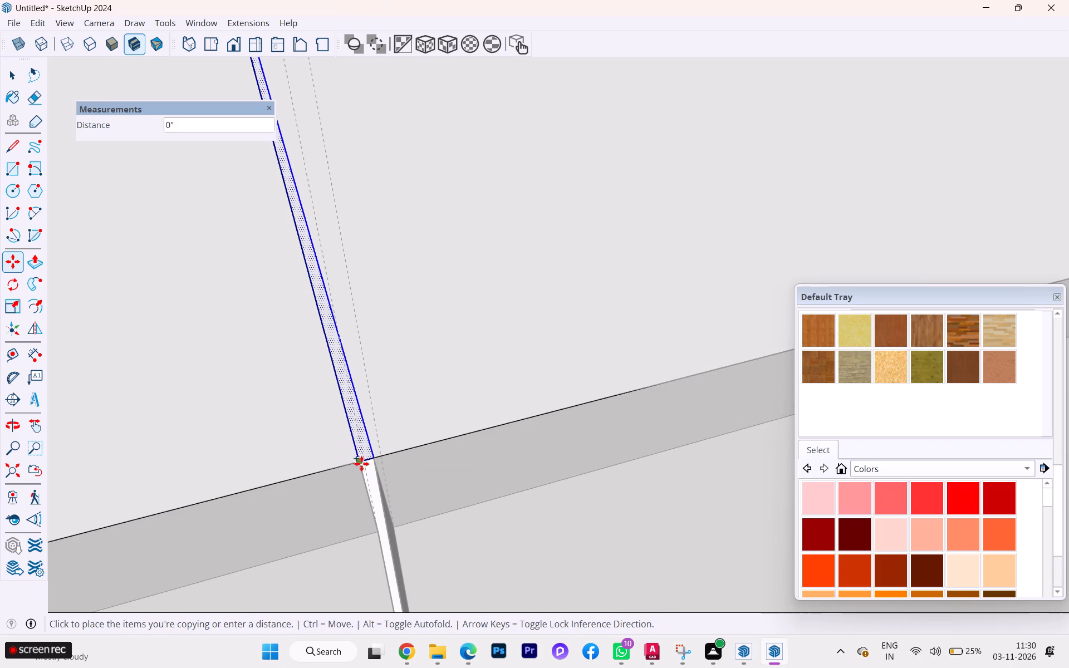
{"action": "scroll", "coordinate": [273, 438], "scroll_direction": "down", "scroll_amount": 1}
{"action": "scroll", "coordinate": [272, 438], "scroll_direction": "up", "scroll_amount": 1}
{"action": "scroll", "coordinate": [271, 439], "scroll_direction": "down", "scroll_amount": 4}
{"action": "scroll", "coordinate": [223, 443], "scroll_direction": "up", "scroll_amount": 1}
{"action": "scroll", "coordinate": [223, 443], "scroll_direction": "down", "scroll_amount": 3}
{"action": "scroll", "coordinate": [223, 444], "scroll_direction": "up", "scroll_amount": 2}
{"action": "scroll", "coordinate": [223, 444], "scroll_direction": "down", "scroll_amount": 5}
{"action": "key", "text": "Right"}
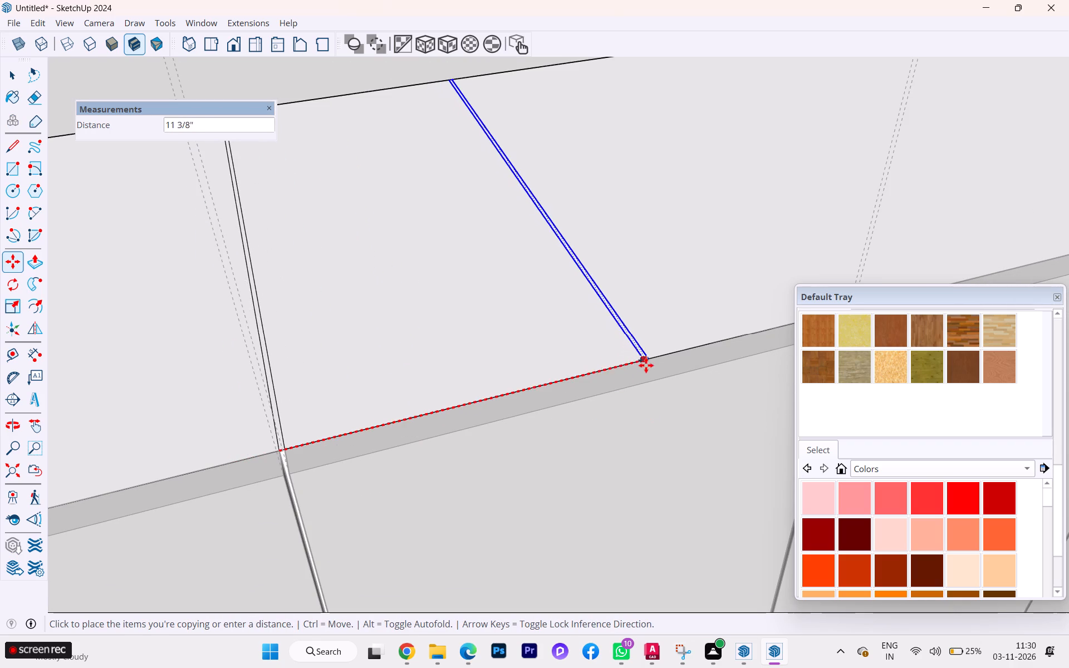
{"action": "scroll", "coordinate": [531, 366], "scroll_direction": "down", "scroll_amount": 2}
{"action": "scroll", "coordinate": [506, 365], "scroll_direction": "up", "scroll_amount": 3}
{"action": "scroll", "coordinate": [497, 365], "scroll_direction": "down", "scroll_amount": 4}
{"action": "scroll", "coordinate": [374, 391], "scroll_direction": "up", "scroll_amount": 2}
{"action": "scroll", "coordinate": [372, 391], "scroll_direction": "down", "scroll_amount": 3}
{"action": "scroll", "coordinate": [788, 321], "scroll_direction": "up", "scroll_amount": 7}
{"action": "scroll", "coordinate": [737, 332], "scroll_direction": "down", "scroll_amount": 1}
{"action": "scroll", "coordinate": [737, 332], "scroll_direction": "up", "scroll_amount": 4}
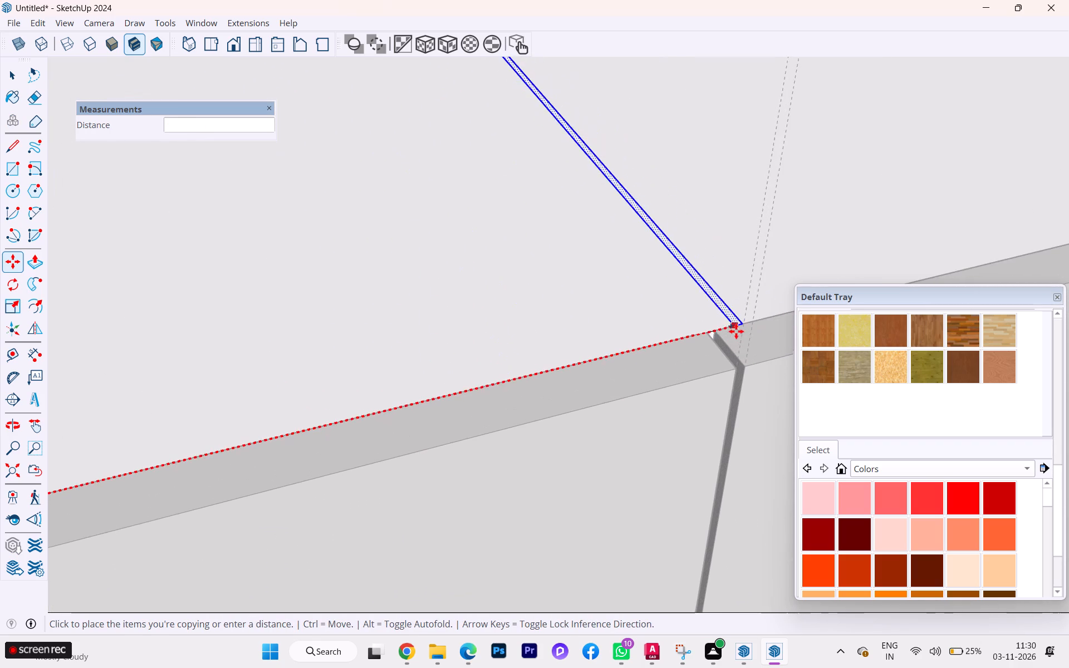
{"action": "scroll", "coordinate": [710, 343], "scroll_direction": "down", "scroll_amount": 6}
{"action": "scroll", "coordinate": [710, 343], "scroll_direction": "up", "scroll_amount": 6}
{"action": "scroll", "coordinate": [709, 335], "scroll_direction": "down", "scroll_amount": 1}
{"action": "scroll", "coordinate": [709, 334], "scroll_direction": "up", "scroll_amount": 2}
{"action": "left_click", "coordinate": [710, 328]}
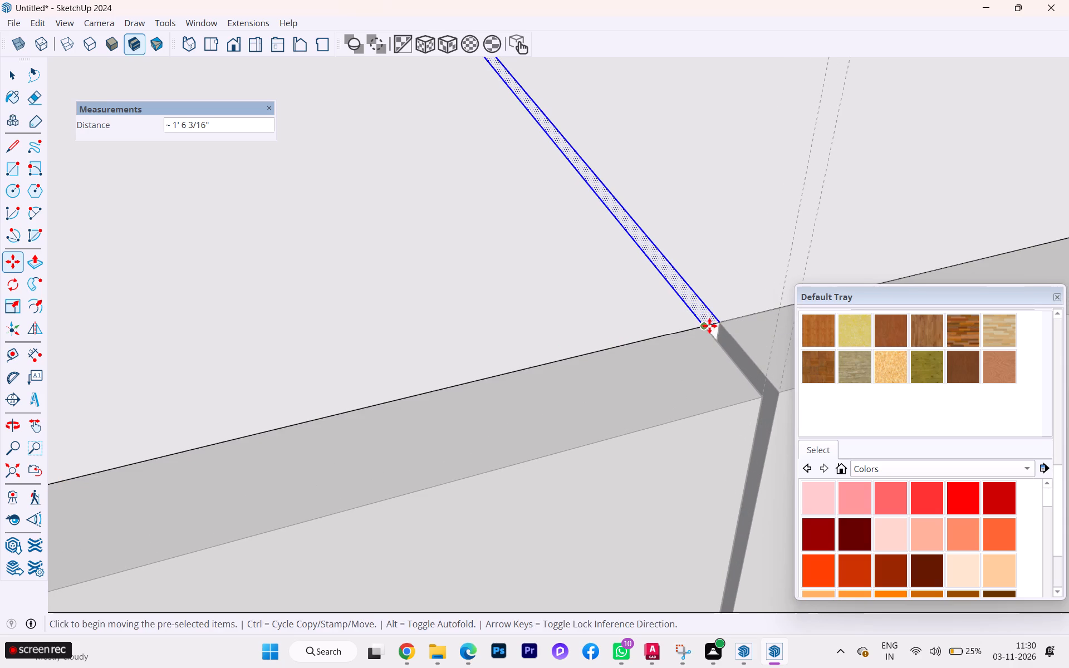
Copy the strip another 1' 6 3/16" or so along the cabinet top to the sixth shutter gap from the corner.
{"action": "left_click", "coordinate": [708, 324]}
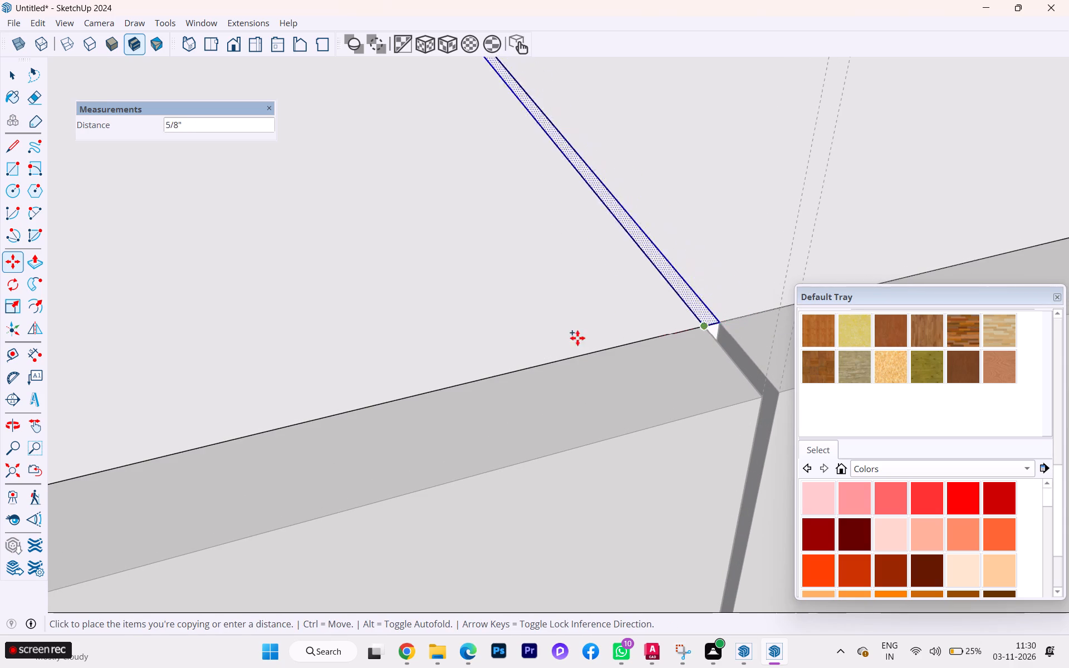
{"action": "scroll", "coordinate": [567, 340], "scroll_direction": "down", "scroll_amount": 2}
{"action": "scroll", "coordinate": [556, 343], "scroll_direction": "up", "scroll_amount": 3}
{"action": "scroll", "coordinate": [556, 343], "scroll_direction": "down", "scroll_amount": 2}
{"action": "scroll", "coordinate": [462, 364], "scroll_direction": "down", "scroll_amount": 2}
{"action": "scroll", "coordinate": [439, 371], "scroll_direction": "up", "scroll_amount": 2}
{"action": "scroll", "coordinate": [435, 372], "scroll_direction": "down", "scroll_amount": 1}
{"action": "scroll", "coordinate": [426, 375], "scroll_direction": "up", "scroll_amount": 2}
{"action": "scroll", "coordinate": [426, 375], "scroll_direction": "down", "scroll_amount": 3}
{"action": "scroll", "coordinate": [316, 397], "scroll_direction": "up", "scroll_amount": 1}
{"action": "scroll", "coordinate": [311, 400], "scroll_direction": "down", "scroll_amount": 3}
{"action": "scroll", "coordinate": [307, 401], "scroll_direction": "up", "scroll_amount": 1}
{"action": "scroll", "coordinate": [265, 407], "scroll_direction": "down", "scroll_amount": 3}
{"action": "scroll", "coordinate": [262, 409], "scroll_direction": "up", "scroll_amount": 2}
{"action": "scroll", "coordinate": [262, 409], "scroll_direction": "down", "scroll_amount": 3}
{"action": "scroll", "coordinate": [261, 414], "scroll_direction": "up", "scroll_amount": 5}
{"action": "scroll", "coordinate": [258, 421], "scroll_direction": "down", "scroll_amount": 4}
{"action": "scroll", "coordinate": [249, 426], "scroll_direction": "up", "scroll_amount": 1}
{"action": "scroll", "coordinate": [249, 426], "scroll_direction": "down", "scroll_amount": 2}
{"action": "scroll", "coordinate": [249, 427], "scroll_direction": "up", "scroll_amount": 5}
{"action": "scroll", "coordinate": [249, 427], "scroll_direction": "down", "scroll_amount": 5}
{"action": "scroll", "coordinate": [249, 428], "scroll_direction": "up", "scroll_amount": 1}
{"action": "scroll", "coordinate": [249, 428], "scroll_direction": "down", "scroll_amount": 6}
{"action": "scroll", "coordinate": [626, 338], "scroll_direction": "up", "scroll_amount": 2}
{"action": "scroll", "coordinate": [628, 337], "scroll_direction": "down", "scroll_amount": 1}
{"action": "scroll", "coordinate": [628, 337], "scroll_direction": "up", "scroll_amount": 1}
{"action": "scroll", "coordinate": [629, 337], "scroll_direction": "down", "scroll_amount": 1}
{"action": "scroll", "coordinate": [629, 337], "scroll_direction": "up", "scroll_amount": 12}
{"action": "scroll", "coordinate": [664, 323], "scroll_direction": "down", "scroll_amount": 1}
{"action": "scroll", "coordinate": [664, 323], "scroll_direction": "up", "scroll_amount": 4}
{"action": "scroll", "coordinate": [660, 337], "scroll_direction": "down", "scroll_amount": 1}
{"action": "scroll", "coordinate": [660, 337], "scroll_direction": "up", "scroll_amount": 3}
{"action": "scroll", "coordinate": [660, 337], "scroll_direction": "down", "scroll_amount": 2}
{"action": "scroll", "coordinate": [660, 337], "scroll_direction": "up", "scroll_amount": 2}
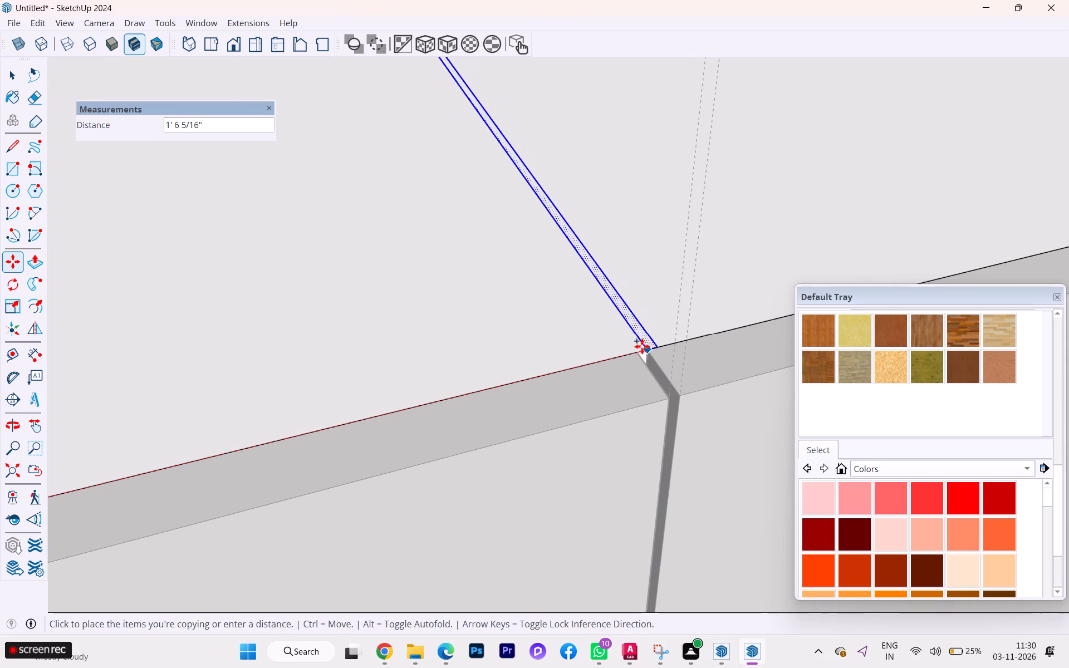
{"action": "left_click", "coordinate": [639, 351]}
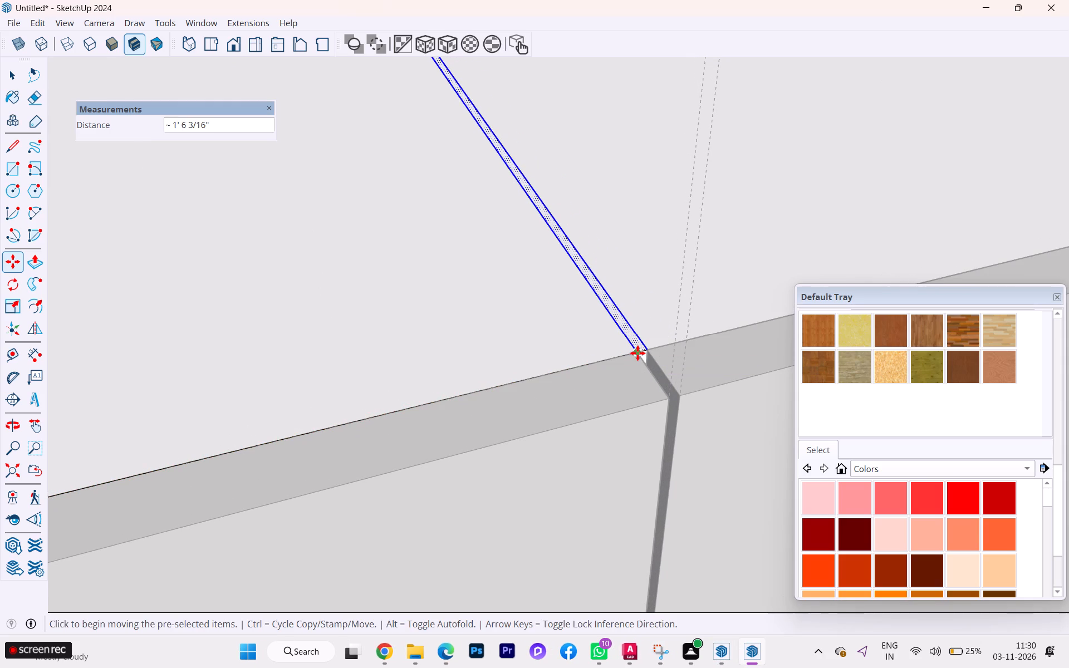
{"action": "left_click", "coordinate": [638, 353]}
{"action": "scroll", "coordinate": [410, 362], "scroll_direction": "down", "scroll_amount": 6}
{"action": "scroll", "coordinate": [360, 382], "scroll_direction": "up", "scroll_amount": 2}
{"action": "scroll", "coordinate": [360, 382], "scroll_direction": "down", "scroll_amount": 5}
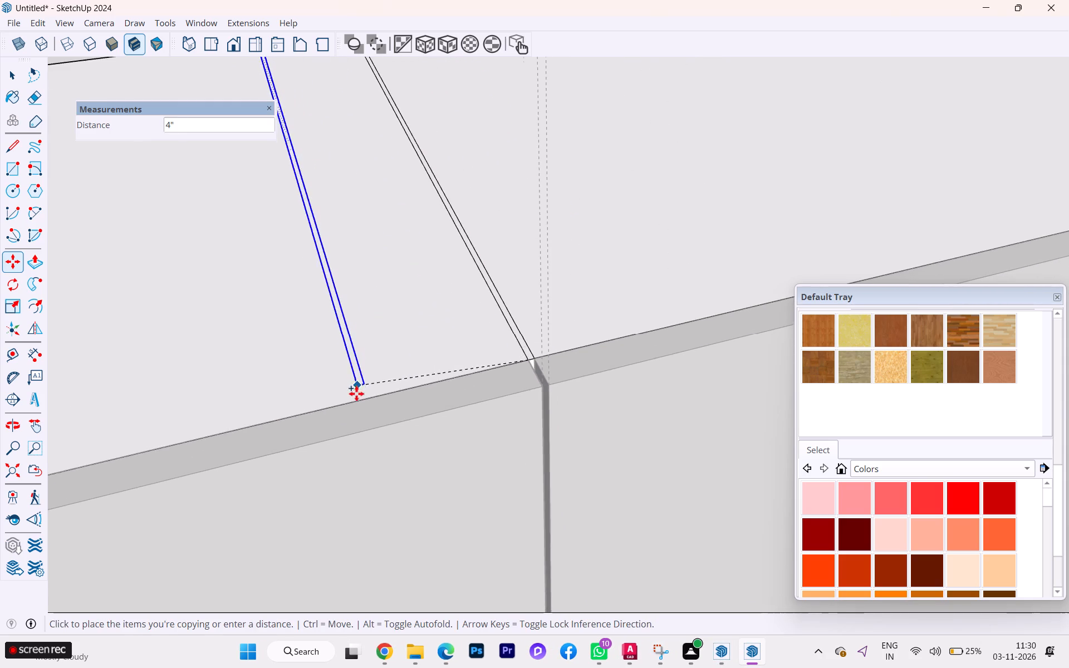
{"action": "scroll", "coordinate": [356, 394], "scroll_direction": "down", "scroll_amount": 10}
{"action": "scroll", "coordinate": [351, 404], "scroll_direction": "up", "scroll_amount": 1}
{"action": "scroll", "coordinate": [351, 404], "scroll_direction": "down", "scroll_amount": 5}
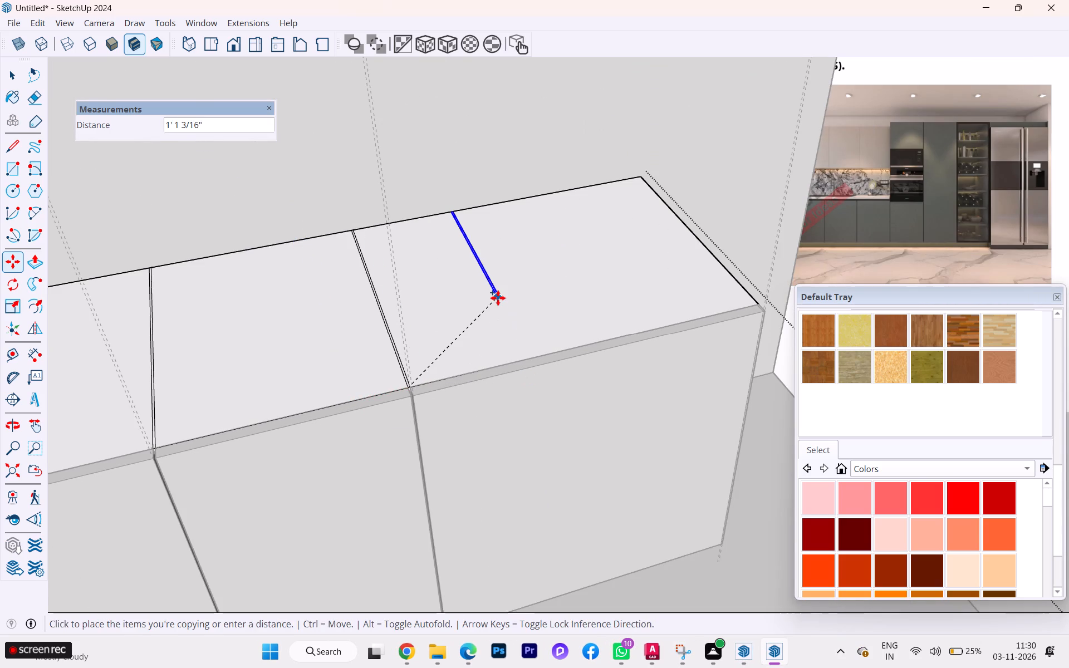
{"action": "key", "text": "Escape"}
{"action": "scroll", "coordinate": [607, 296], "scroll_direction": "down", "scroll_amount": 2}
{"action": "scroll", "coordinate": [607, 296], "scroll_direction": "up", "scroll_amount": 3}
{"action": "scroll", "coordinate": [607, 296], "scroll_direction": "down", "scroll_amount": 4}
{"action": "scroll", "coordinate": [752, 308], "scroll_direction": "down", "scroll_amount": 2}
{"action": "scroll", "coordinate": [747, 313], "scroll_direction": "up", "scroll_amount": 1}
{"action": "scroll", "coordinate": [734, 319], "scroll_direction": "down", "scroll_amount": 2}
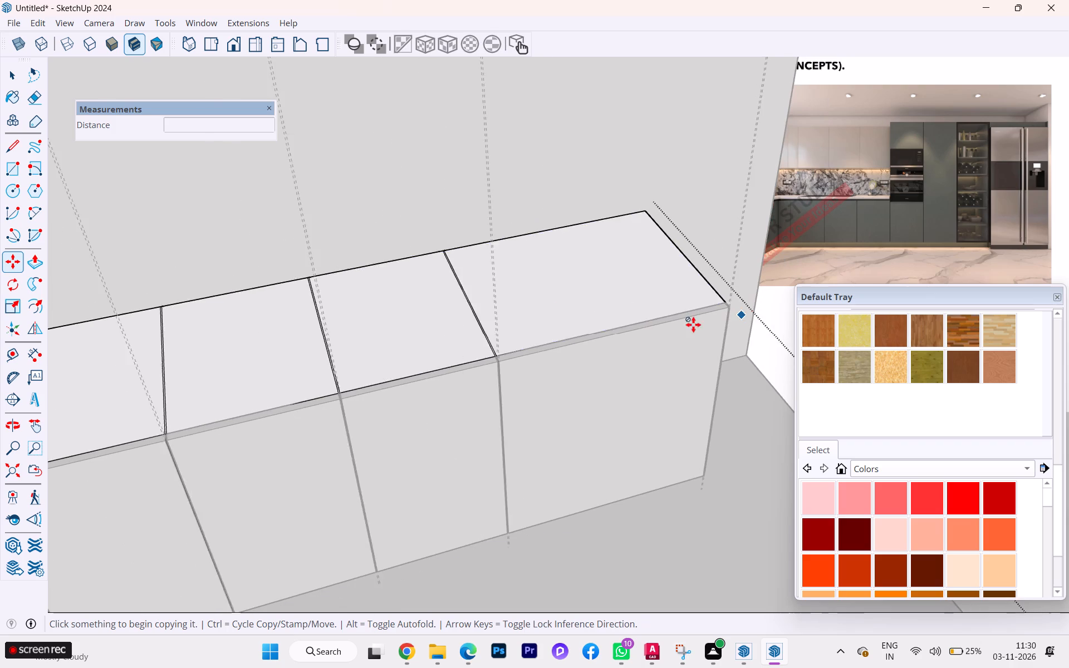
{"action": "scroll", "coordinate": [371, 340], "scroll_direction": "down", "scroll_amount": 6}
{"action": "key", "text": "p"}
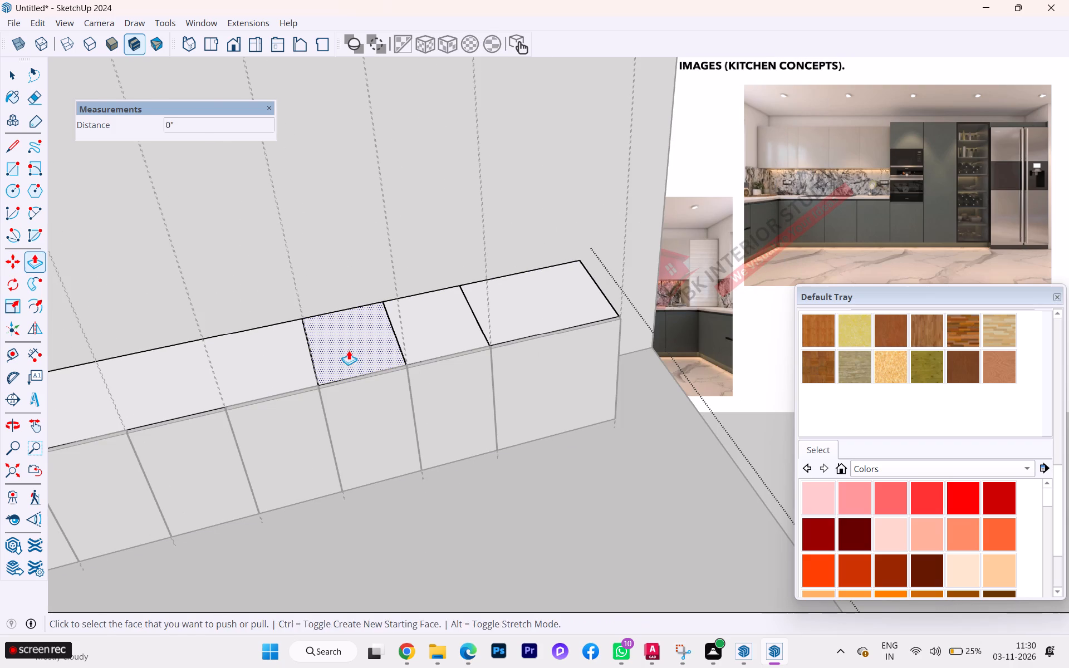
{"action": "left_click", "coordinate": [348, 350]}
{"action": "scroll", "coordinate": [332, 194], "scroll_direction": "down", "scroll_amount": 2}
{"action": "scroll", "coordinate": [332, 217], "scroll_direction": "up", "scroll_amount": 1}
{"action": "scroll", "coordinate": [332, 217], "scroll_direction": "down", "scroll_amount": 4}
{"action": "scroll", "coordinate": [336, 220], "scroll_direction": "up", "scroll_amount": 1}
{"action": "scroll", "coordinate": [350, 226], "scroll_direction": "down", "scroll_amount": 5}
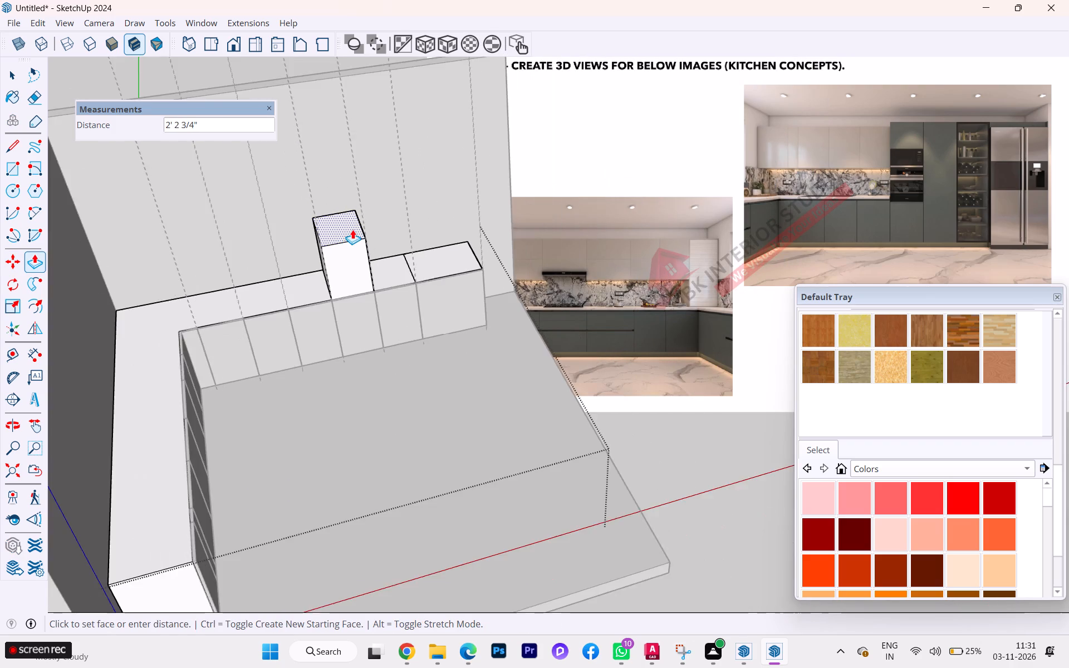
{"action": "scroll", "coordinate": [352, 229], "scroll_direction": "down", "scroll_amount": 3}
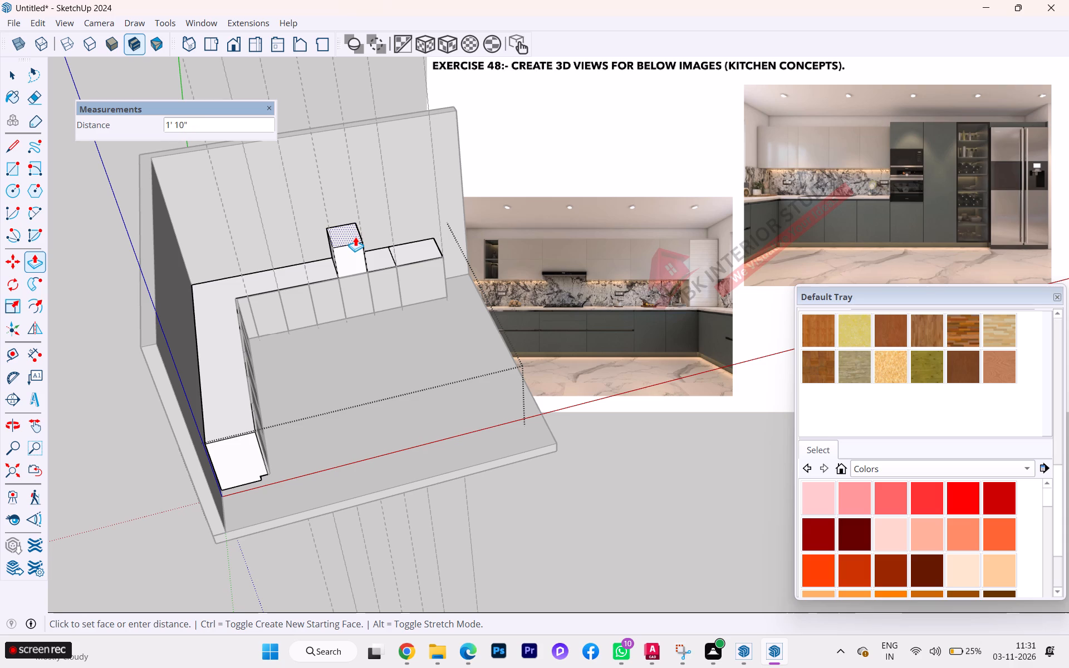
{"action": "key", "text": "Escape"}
Close the base cabinet group for editing and select it as a whole.
{"action": "scroll", "coordinate": [290, 262], "scroll_direction": "up", "scroll_amount": 4}
{"action": "scroll", "coordinate": [283, 243], "scroll_direction": "down", "scroll_amount": 1}
{"action": "scroll", "coordinate": [283, 240], "scroll_direction": "up", "scroll_amount": 2}
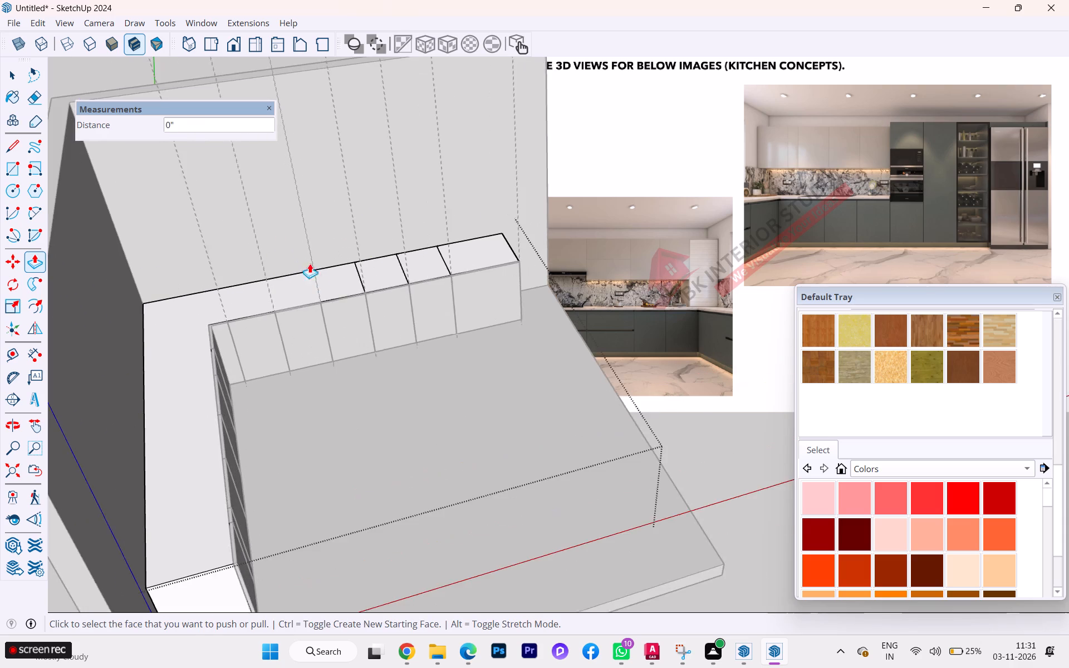
{"action": "scroll", "coordinate": [312, 266], "scroll_direction": "up", "scroll_amount": 3}
{"action": "scroll", "coordinate": [350, 298], "scroll_direction": "down", "scroll_amount": 2}
{"action": "scroll", "coordinate": [410, 296], "scroll_direction": "down", "scroll_amount": 6}
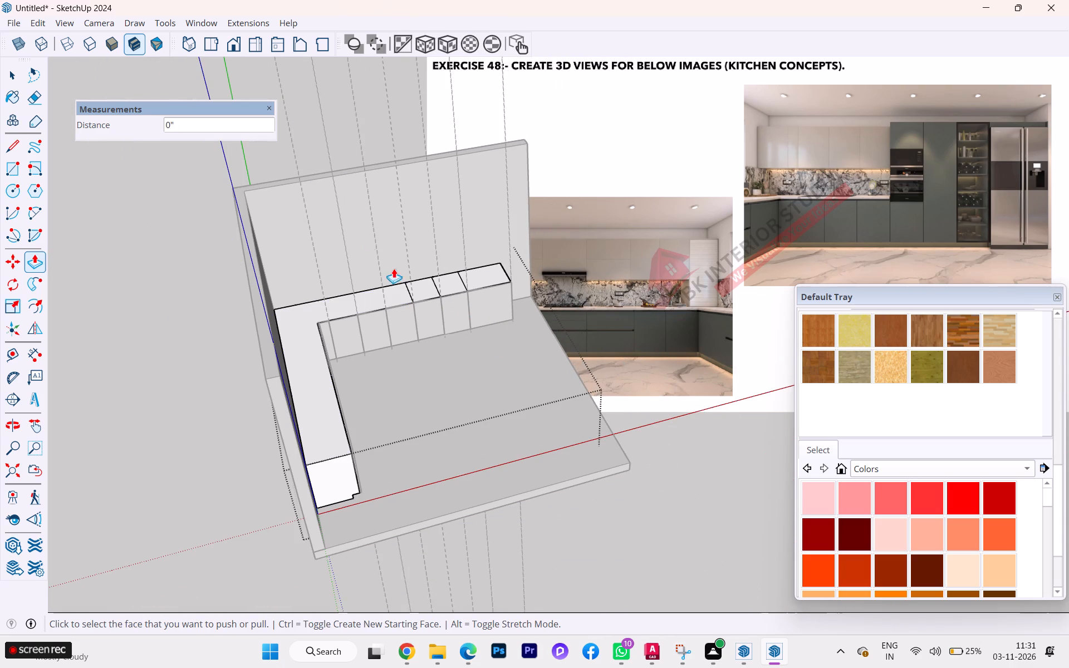
{"action": "left_click", "coordinate": [15, 79]}
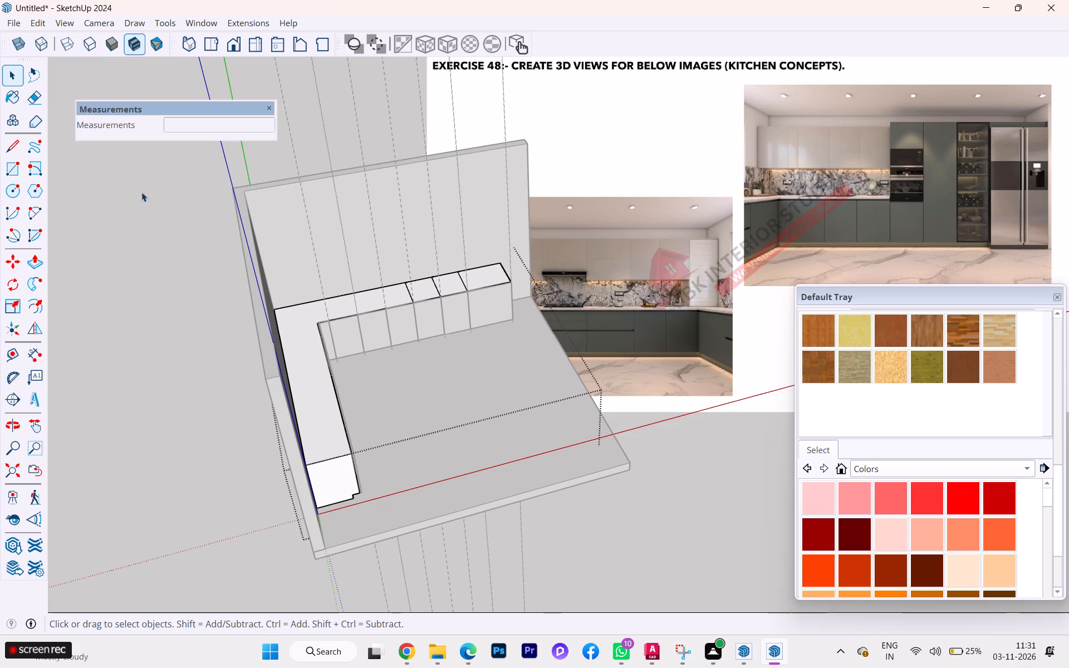
{"action": "left_click", "coordinate": [195, 268]}
{"action": "scroll", "coordinate": [427, 285], "scroll_direction": "up", "scroll_amount": 1}
{"action": "scroll", "coordinate": [444, 292], "scroll_direction": "down", "scroll_amount": 2}
{"action": "scroll", "coordinate": [446, 292], "scroll_direction": "up", "scroll_amount": 4}
{"action": "scroll", "coordinate": [455, 297], "scroll_direction": "down", "scroll_amount": 3}
{"action": "scroll", "coordinate": [455, 297], "scroll_direction": "up", "scroll_amount": 2}
{"action": "left_click", "coordinate": [411, 296]}
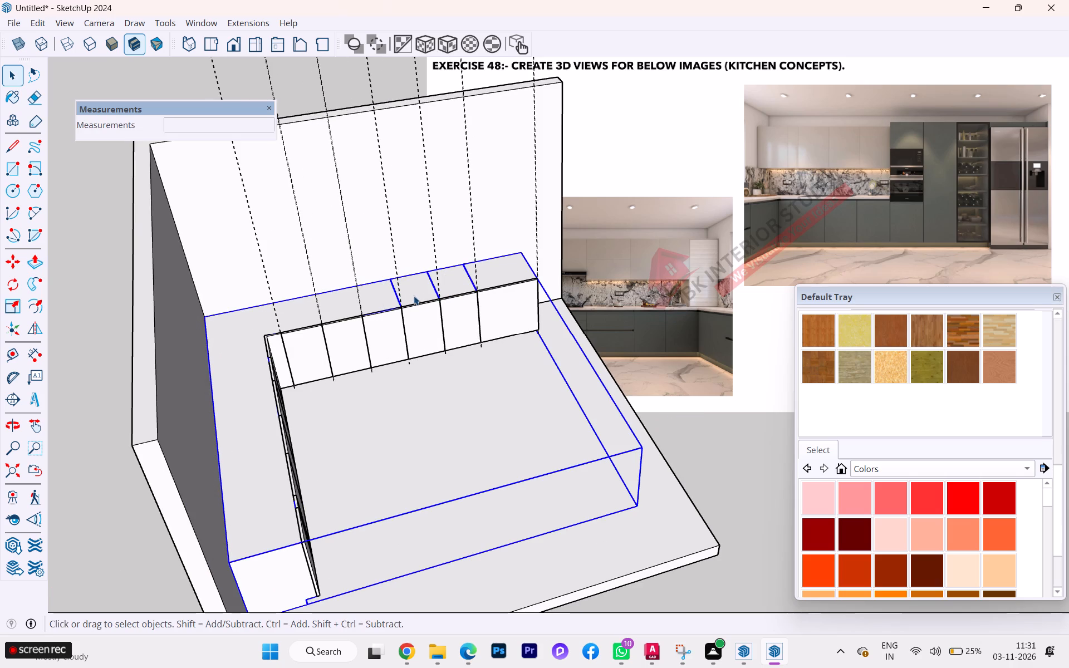
Place a horizontal guide on the wall 2' above the back edge of the second run's cabinet top.
{"action": "scroll", "coordinate": [476, 364], "scroll_direction": "down", "scroll_amount": 2}
{"action": "scroll", "coordinate": [478, 366], "scroll_direction": "up", "scroll_amount": 3}
{"action": "scroll", "coordinate": [478, 367], "scroll_direction": "down", "scroll_amount": 1}
{"action": "scroll", "coordinate": [478, 367], "scroll_direction": "up", "scroll_amount": 1}
{"action": "scroll", "coordinate": [482, 371], "scroll_direction": "down", "scroll_amount": 4}
{"action": "middle_click_drag", "start_coordinate": [463, 367], "coordinate": [410, 326]}
{"action": "scroll", "coordinate": [428, 299], "scroll_direction": "up", "scroll_amount": 4}
{"action": "scroll", "coordinate": [428, 299], "scroll_direction": "down", "scroll_amount": 2}
{"action": "scroll", "coordinate": [428, 299], "scroll_direction": "up", "scroll_amount": 8}
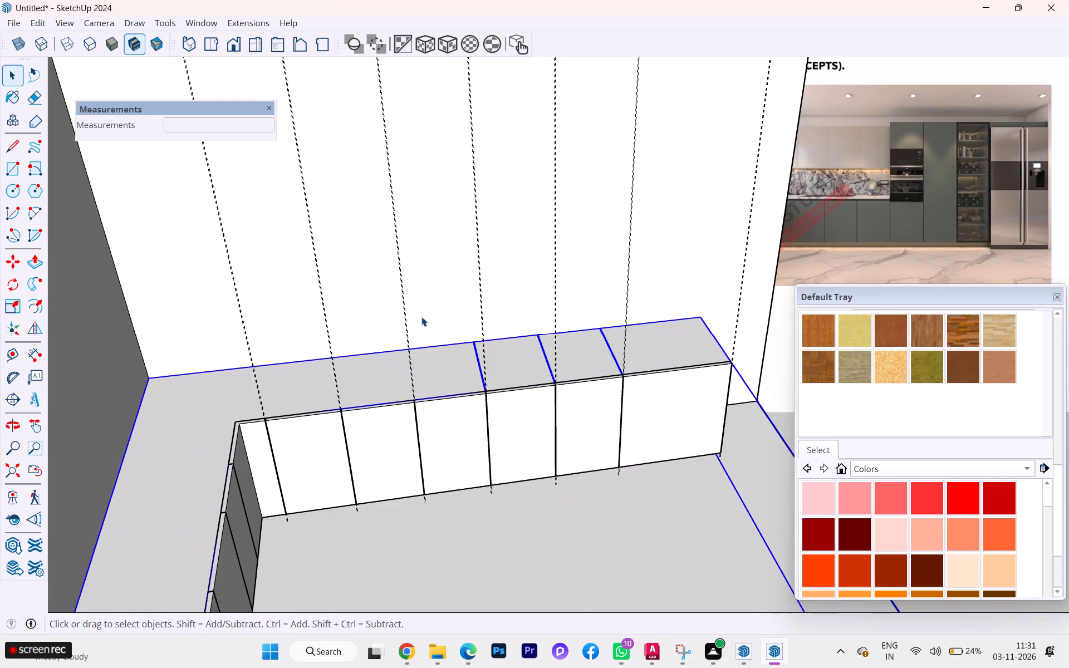
{"action": "scroll", "coordinate": [434, 311], "scroll_direction": "down", "scroll_amount": 1}
{"action": "scroll", "coordinate": [434, 312], "scroll_direction": "up", "scroll_amount": 1}
{"action": "scroll", "coordinate": [434, 312], "scroll_direction": "down", "scroll_amount": 1}
{"action": "key", "text": "t"}
{"action": "scroll", "coordinate": [388, 342], "scroll_direction": "up", "scroll_amount": 2}
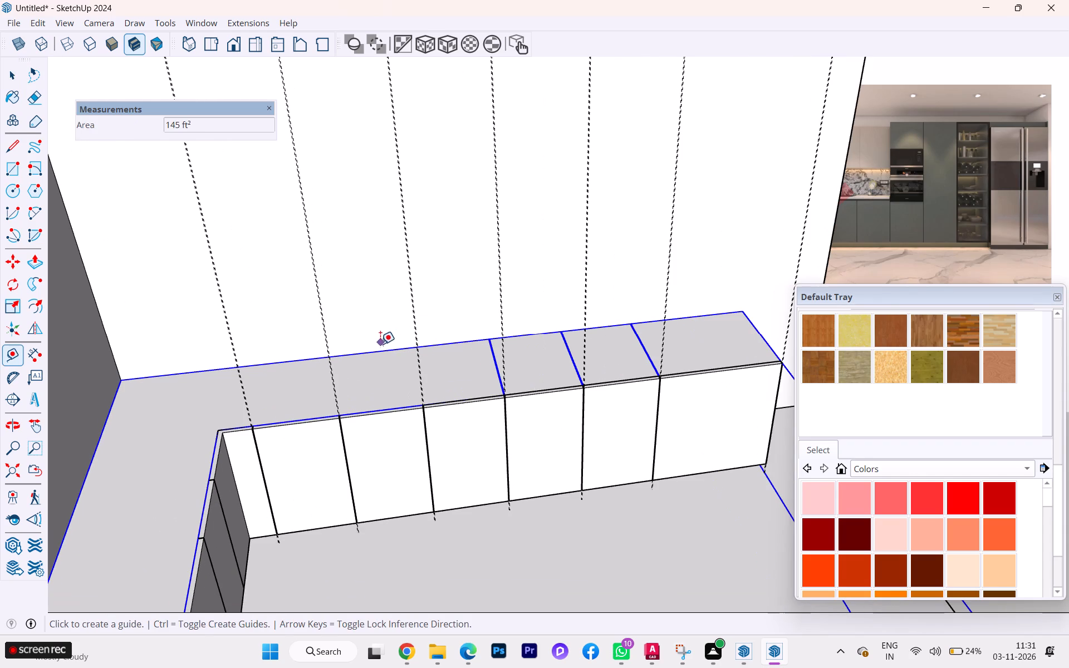
{"action": "left_click", "coordinate": [383, 353]}
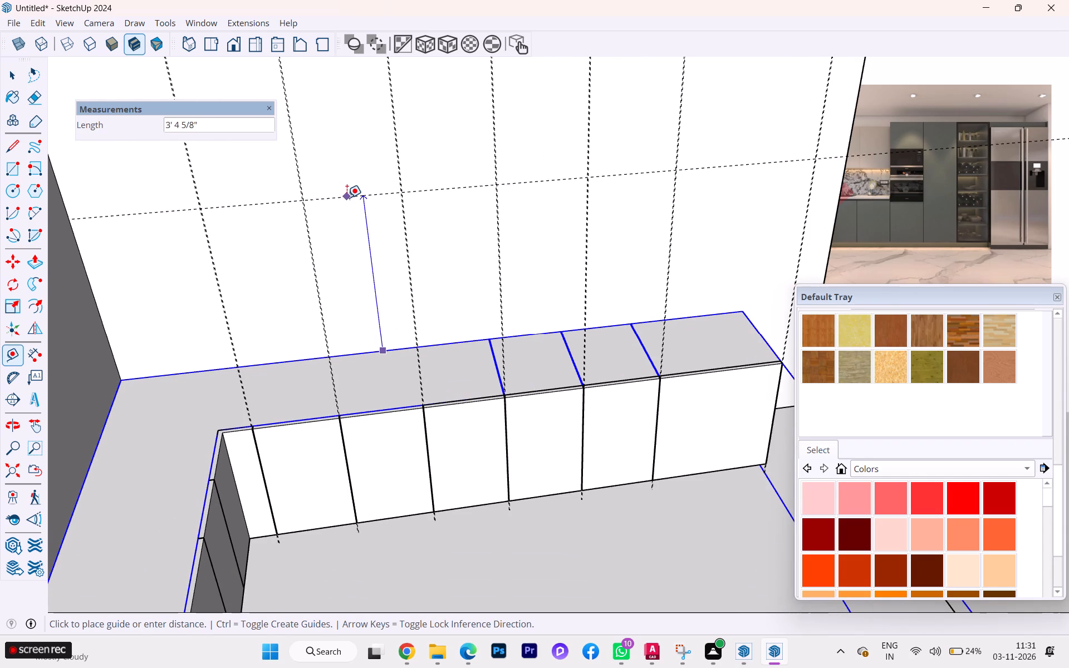
{"action": "scroll", "coordinate": [347, 198], "scroll_direction": "down", "scroll_amount": 4}
{"action": "scroll", "coordinate": [346, 198], "scroll_direction": "up", "scroll_amount": 1}
{"action": "scroll", "coordinate": [346, 198], "scroll_direction": "down", "scroll_amount": 2}
{"action": "type", "text": "2'"}
{"action": "key", "text": "Return"}
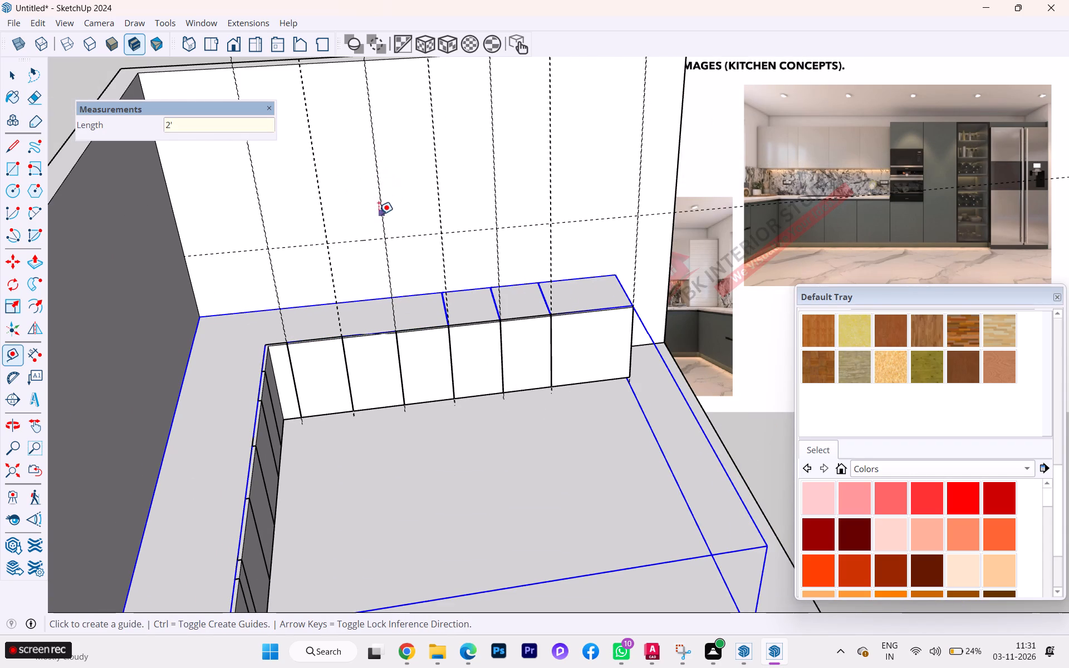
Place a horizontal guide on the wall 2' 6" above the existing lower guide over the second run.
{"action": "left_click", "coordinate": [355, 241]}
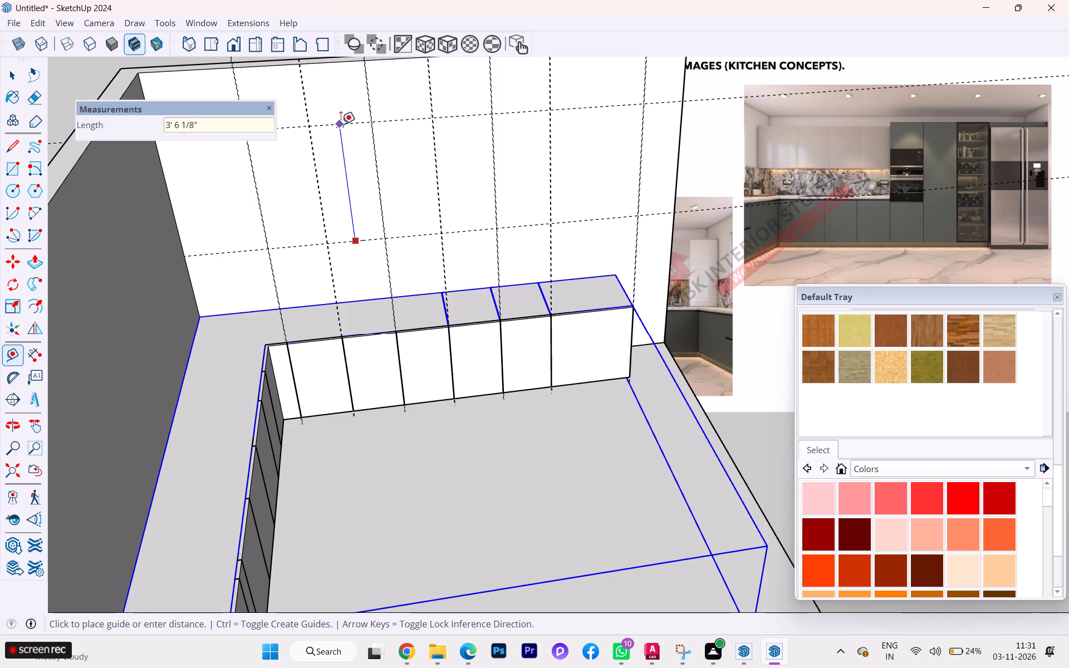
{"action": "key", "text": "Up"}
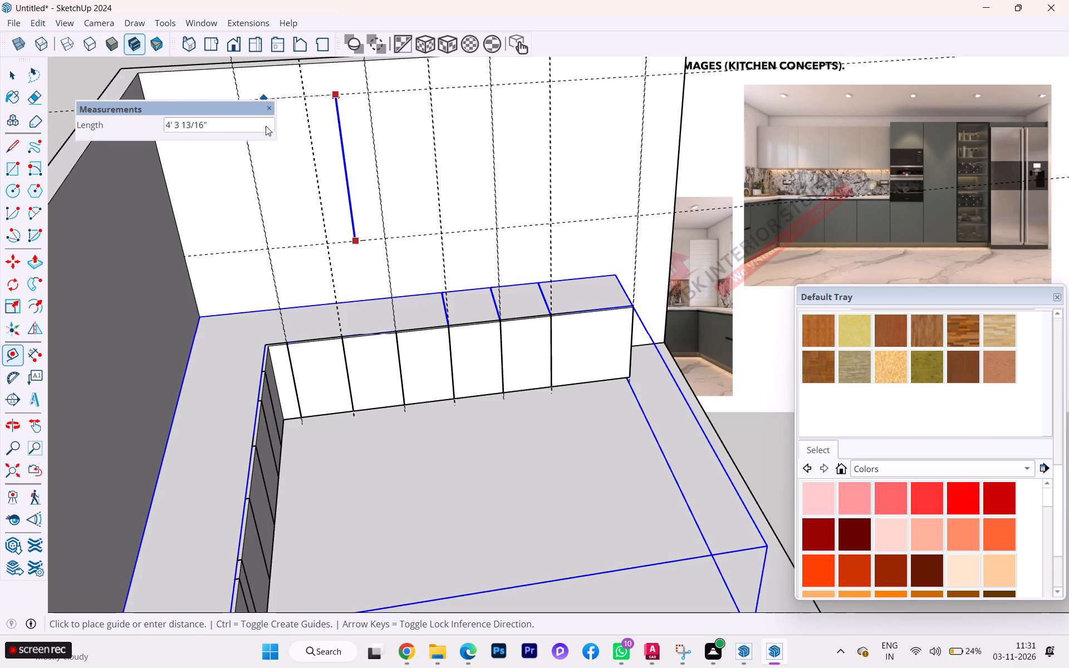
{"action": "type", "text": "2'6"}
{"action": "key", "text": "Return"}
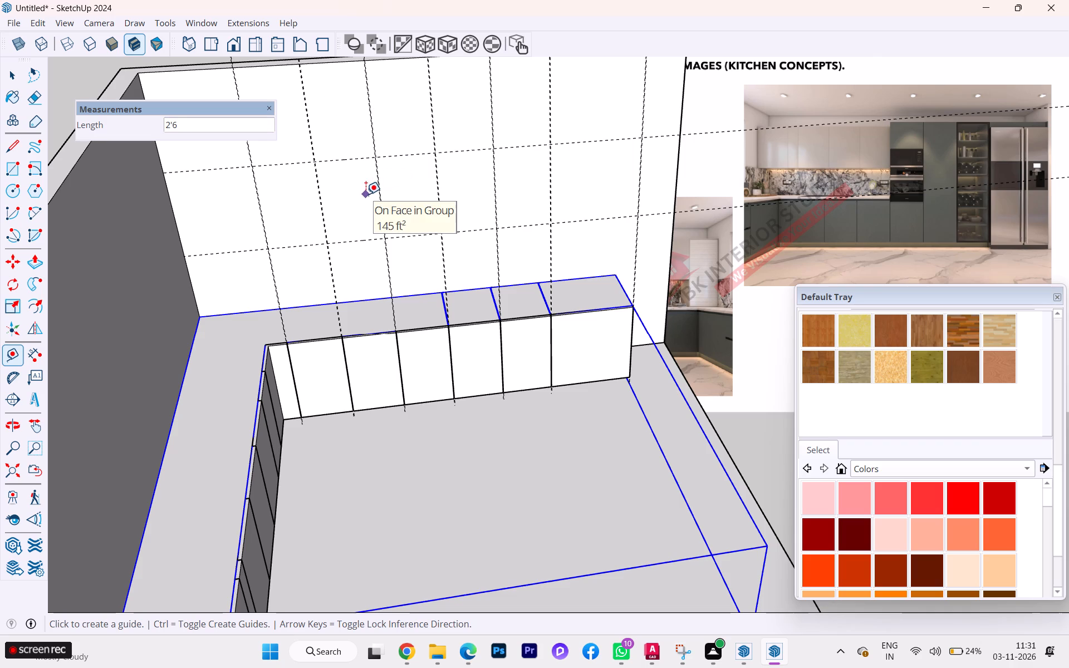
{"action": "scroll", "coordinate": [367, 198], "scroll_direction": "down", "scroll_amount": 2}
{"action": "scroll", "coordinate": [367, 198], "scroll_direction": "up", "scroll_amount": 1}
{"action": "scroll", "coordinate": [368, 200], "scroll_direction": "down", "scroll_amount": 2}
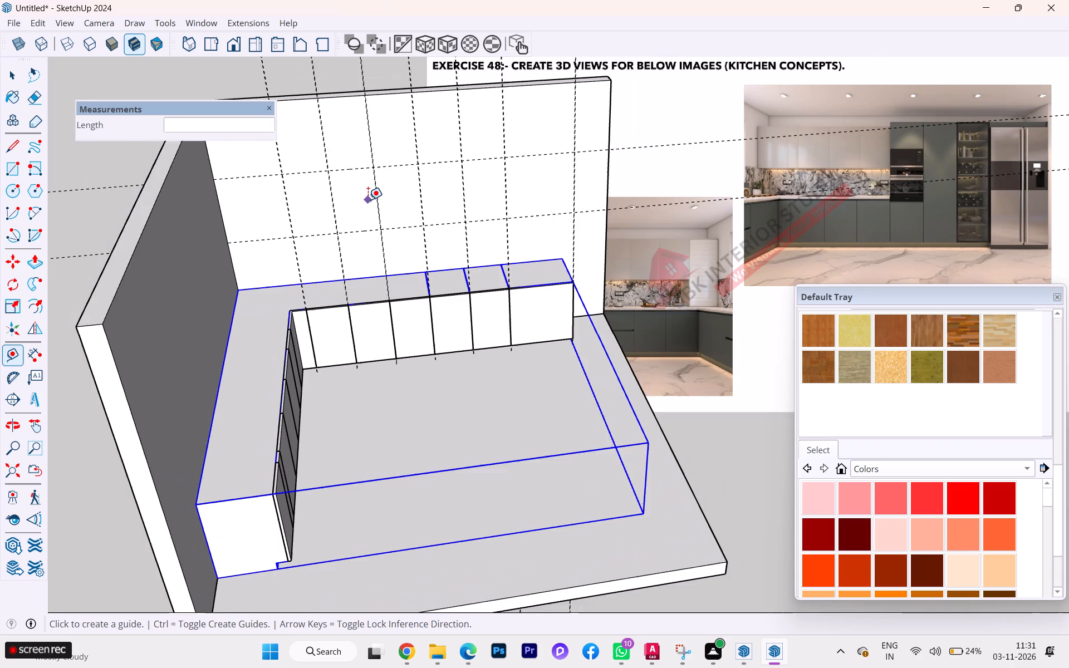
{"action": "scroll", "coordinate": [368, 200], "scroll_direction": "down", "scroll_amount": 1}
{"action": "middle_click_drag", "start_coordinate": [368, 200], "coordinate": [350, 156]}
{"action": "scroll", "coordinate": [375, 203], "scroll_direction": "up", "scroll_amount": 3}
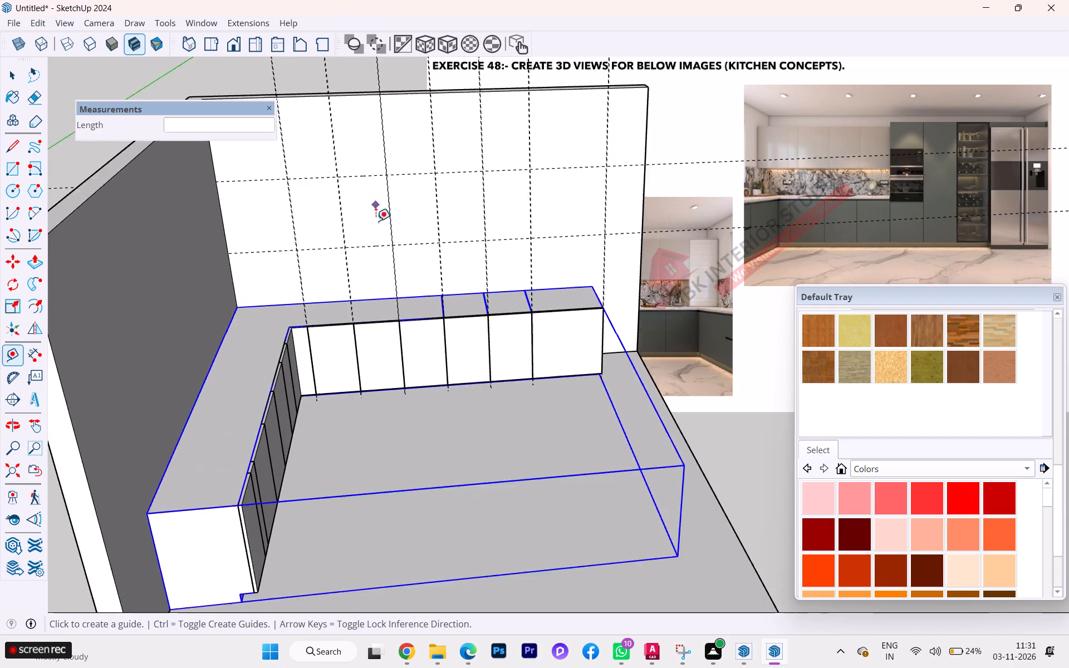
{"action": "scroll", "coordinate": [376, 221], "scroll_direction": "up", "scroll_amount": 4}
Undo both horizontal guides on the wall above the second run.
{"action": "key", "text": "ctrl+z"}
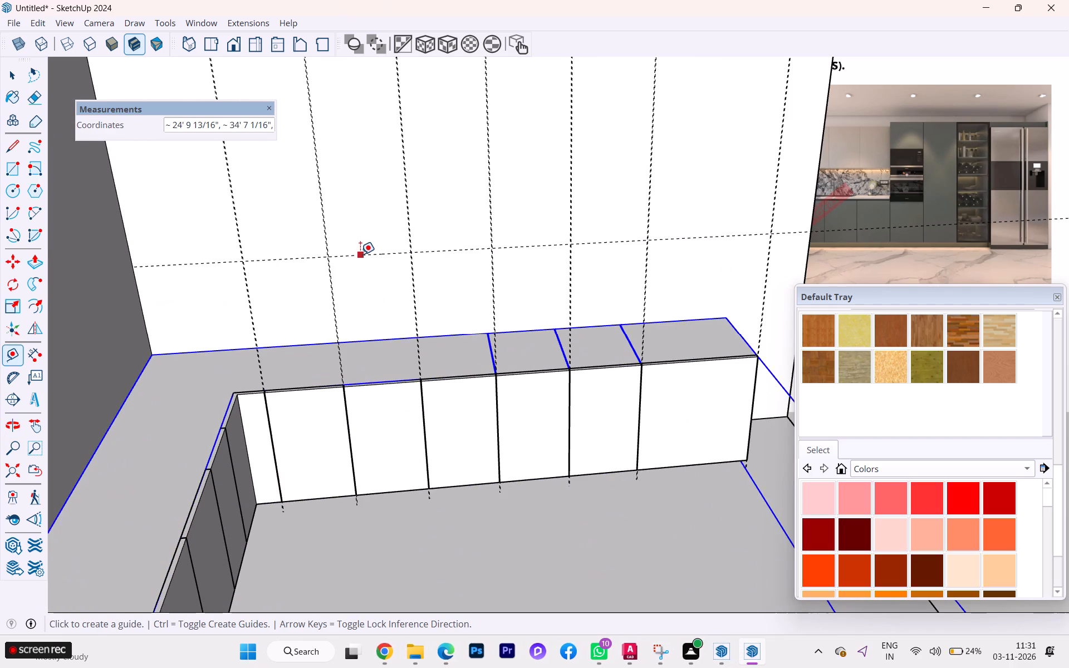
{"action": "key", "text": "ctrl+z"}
Place a horizontal guide on the wall 2' above the back edge of the second run's cabinet top.
{"action": "scroll", "coordinate": [363, 267], "scroll_direction": "up", "scroll_amount": 3}
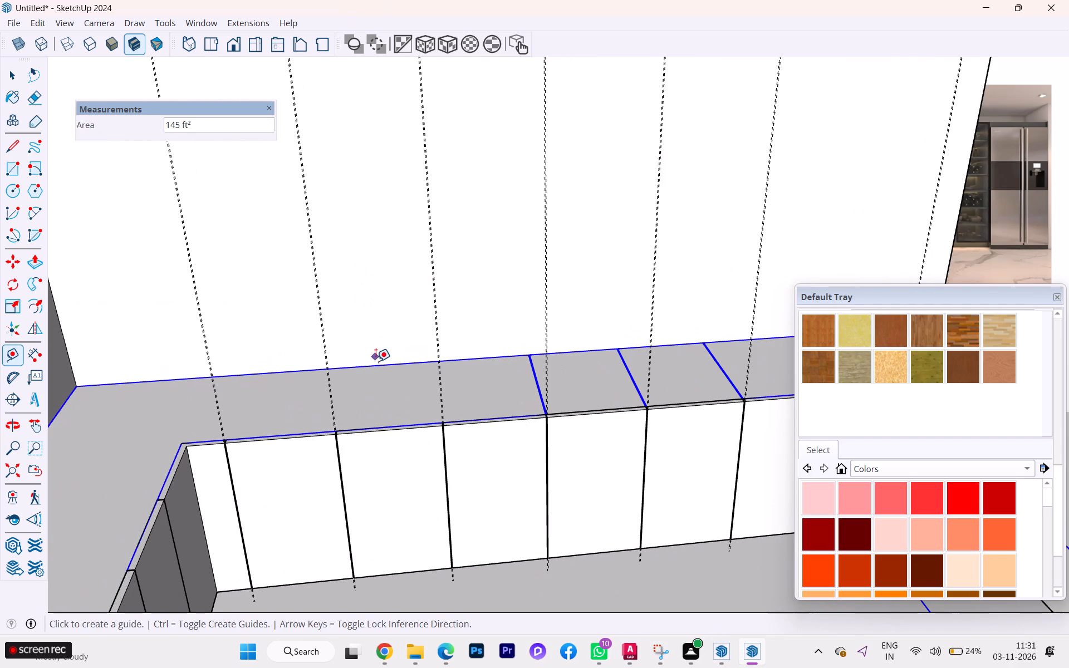
{"action": "left_click", "coordinate": [377, 365]}
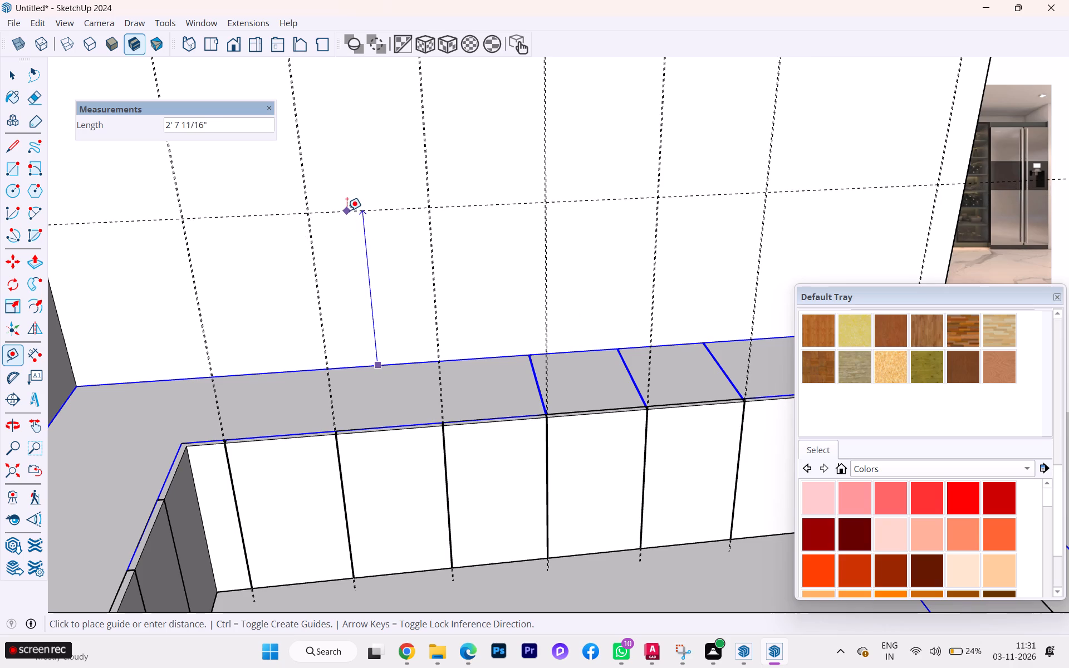
{"action": "scroll", "coordinate": [347, 210], "scroll_direction": "down", "scroll_amount": 11}
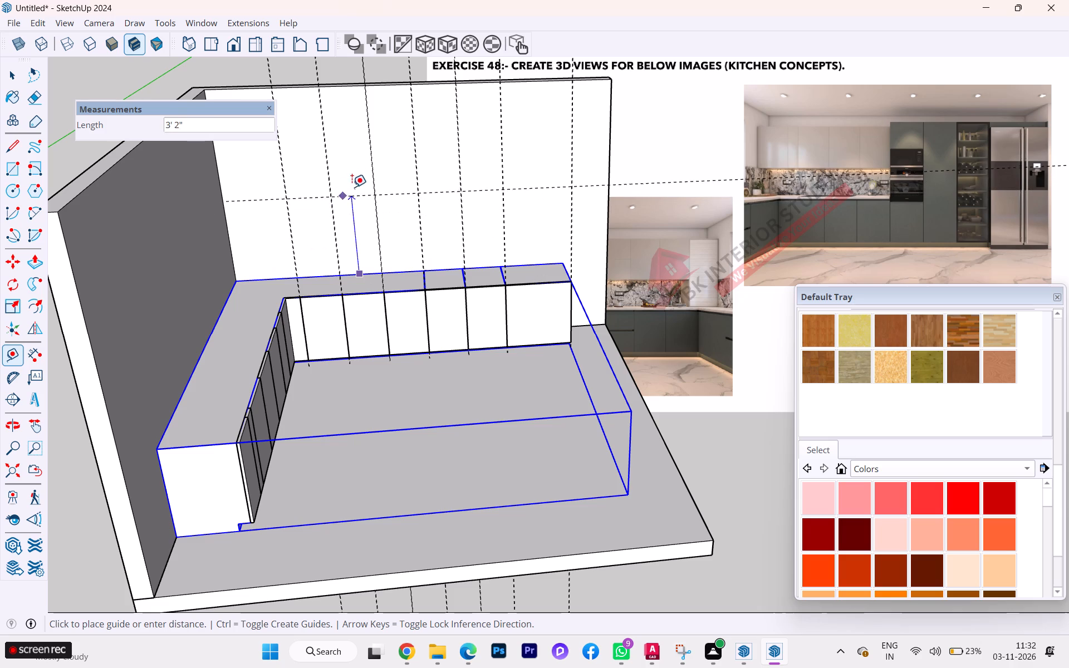
{"action": "type", "text": "2'"}
{"action": "key", "text": "Return"}
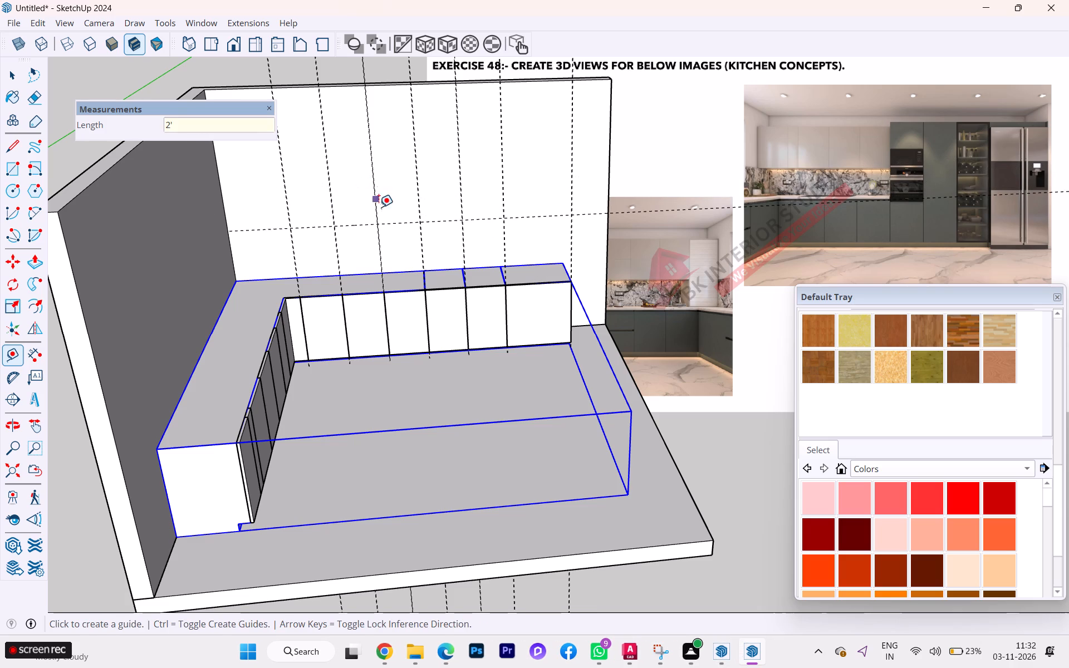
Place a second horizontal guide on the wall 2' 6" directly above the first one.
{"action": "left_click", "coordinate": [356, 228]}
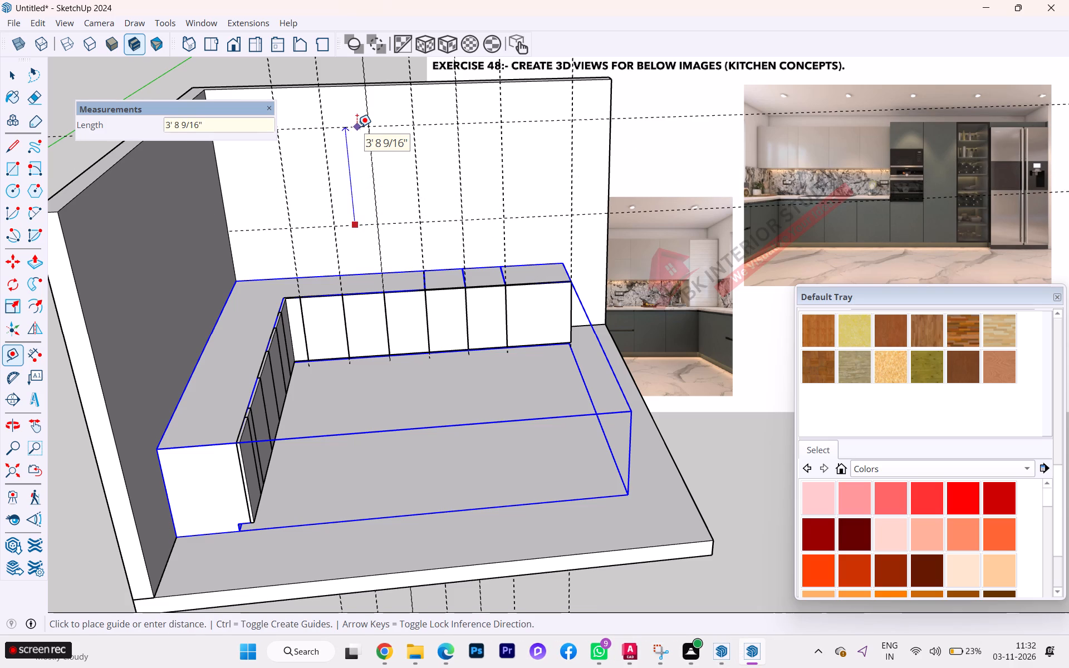
{"action": "key", "text": "Up"}
{"action": "type", "text": "2'6"}
{"action": "key", "text": "Return"}
{"action": "scroll", "coordinate": [357, 127], "scroll_direction": "up", "scroll_amount": 1}
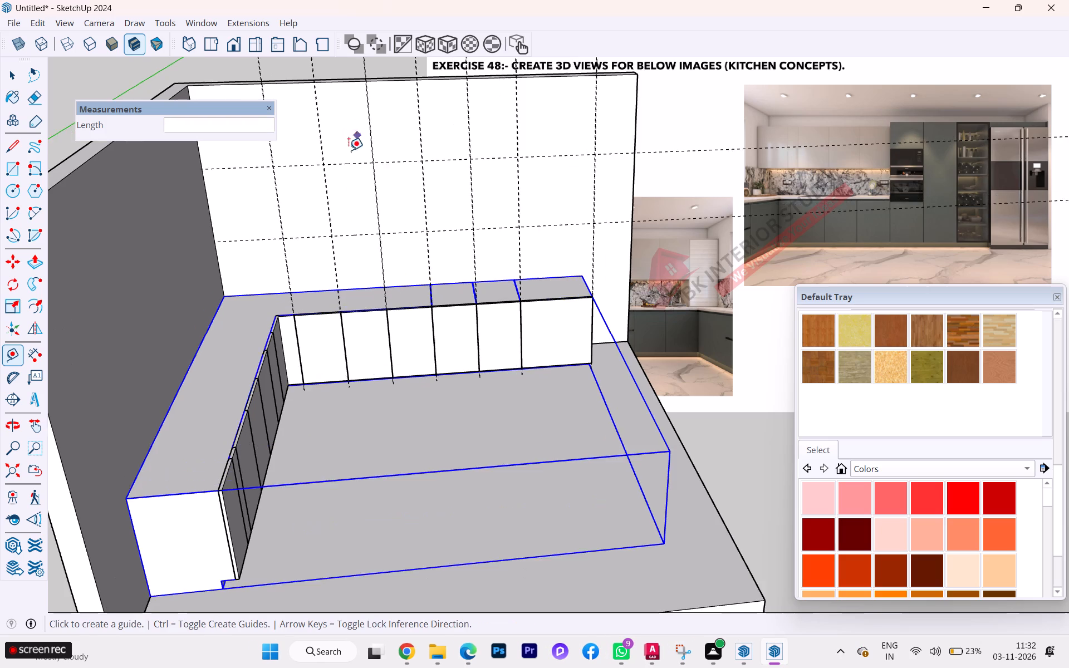
Open the base cabinet group for editing at the divided part of the second run's top.
{"action": "scroll", "coordinate": [327, 203], "scroll_direction": "down", "scroll_amount": 1}
{"action": "scroll", "coordinate": [326, 207], "scroll_direction": "up", "scroll_amount": 1}
{"action": "scroll", "coordinate": [326, 208], "scroll_direction": "down", "scroll_amount": 7}
{"action": "middle_click_drag", "start_coordinate": [445, 348], "coordinate": [423, 266]}
{"action": "scroll", "coordinate": [418, 263], "scroll_direction": "up", "scroll_amount": 2}
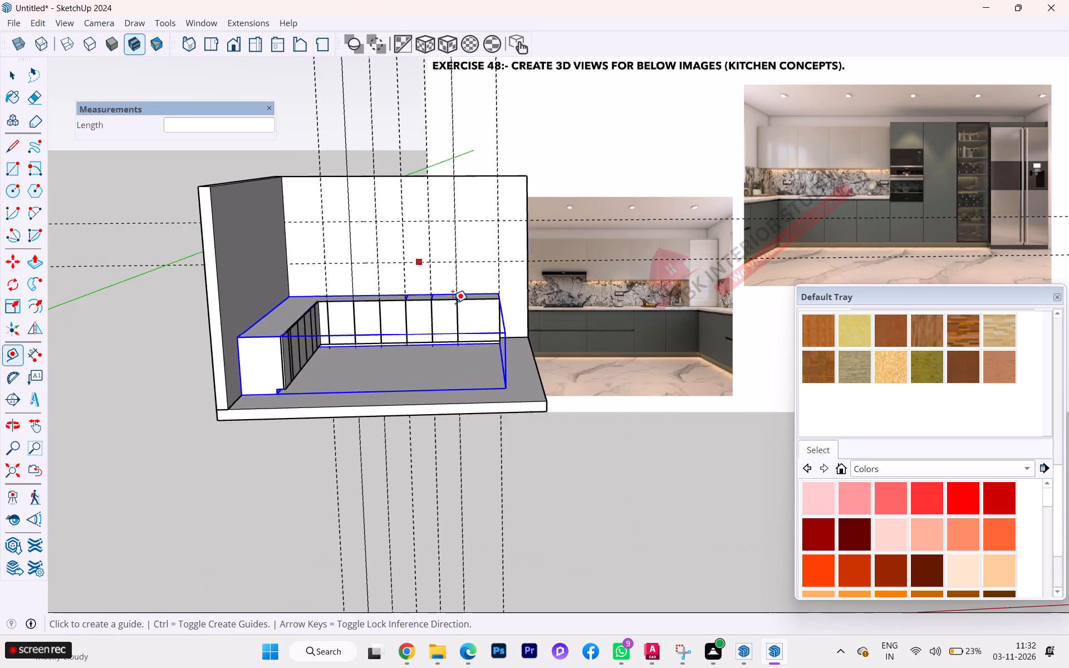
{"action": "scroll", "coordinate": [453, 303], "scroll_direction": "up", "scroll_amount": 5}
{"action": "scroll", "coordinate": [429, 316], "scroll_direction": "down", "scroll_amount": 1}
{"action": "scroll", "coordinate": [428, 316], "scroll_direction": "up", "scroll_amount": 1}
{"action": "scroll", "coordinate": [428, 316], "scroll_direction": "down", "scroll_amount": 1}
{"action": "middle_click_drag", "start_coordinate": [417, 327], "coordinate": [387, 547]}
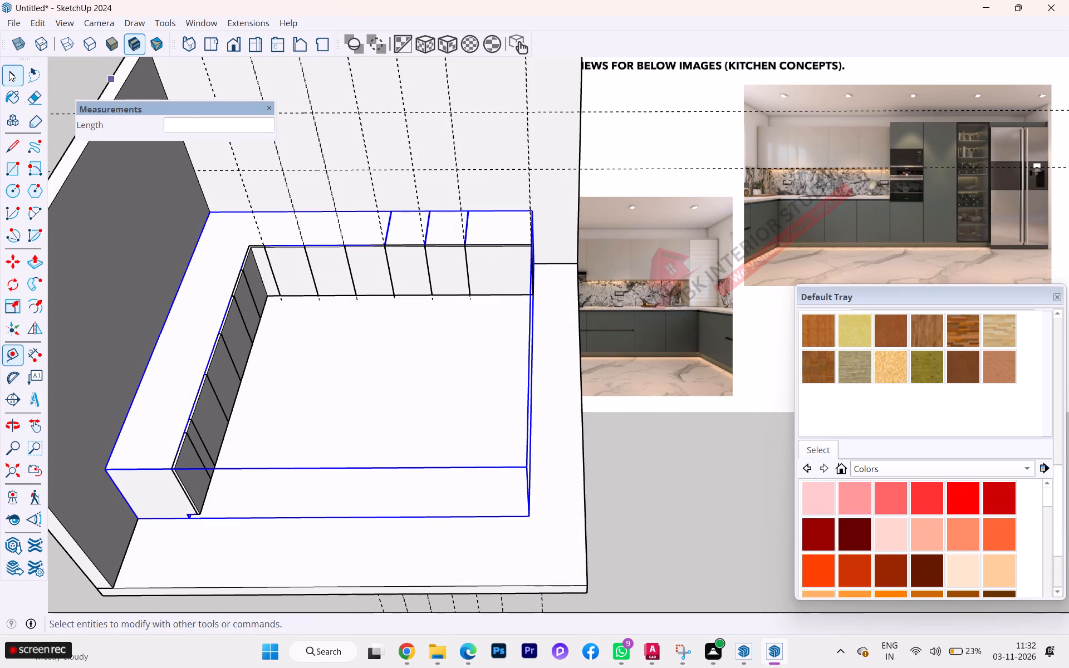
{"action": "left_click", "coordinate": [9, 71]}
{"action": "left_click", "coordinate": [414, 219]}
{"action": "left_click", "coordinate": [413, 222]}
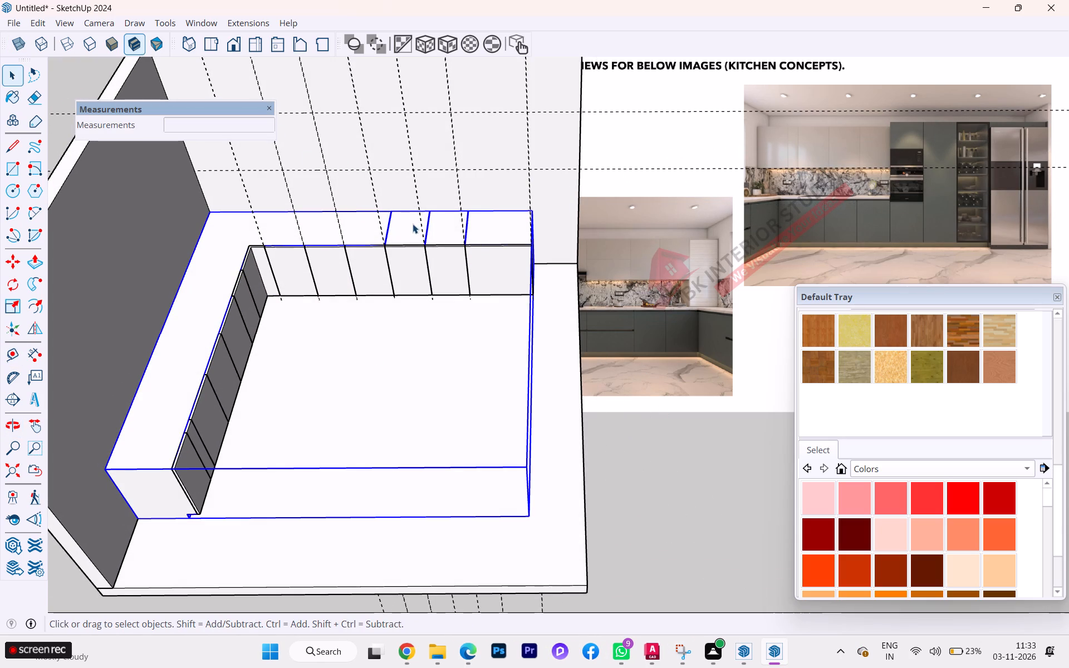
{"action": "double_click", "coordinate": [411, 229]}
Push/Pull the cabinet top section between the fourth and fifth shutter gaps up 4' 6" to the upper wall guide.
{"action": "left_click", "coordinate": [411, 230]}
{"action": "left_click", "coordinate": [411, 230]}
{"action": "left_click", "coordinate": [411, 233]}
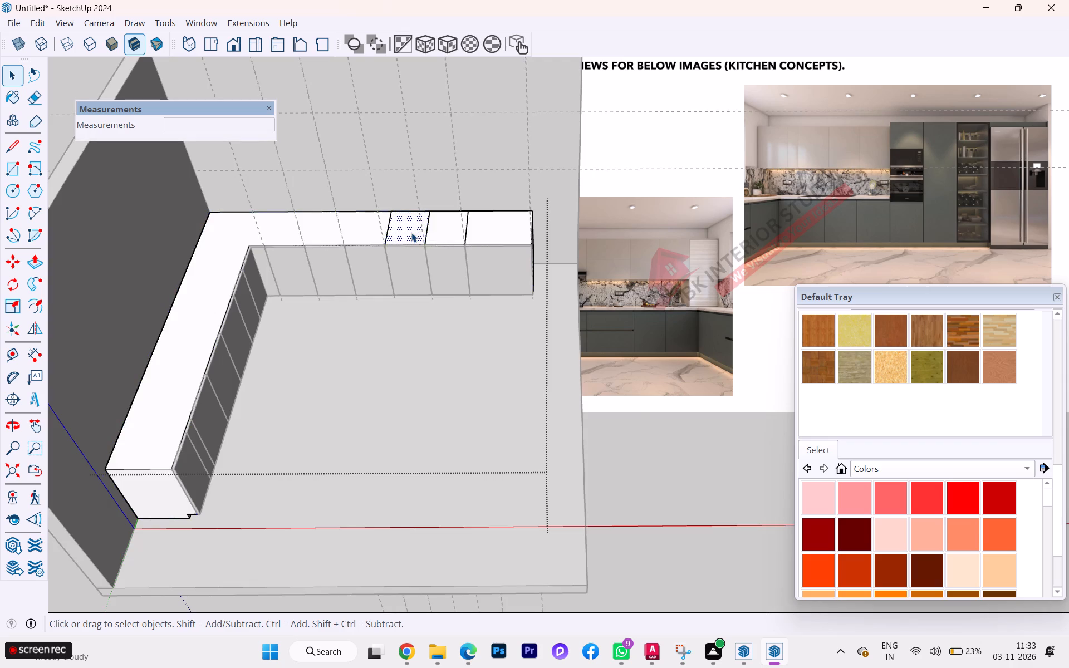
{"action": "scroll", "coordinate": [411, 232], "scroll_direction": "up", "scroll_amount": 5}
{"action": "key", "text": "p"}
{"action": "left_click", "coordinate": [410, 230]}
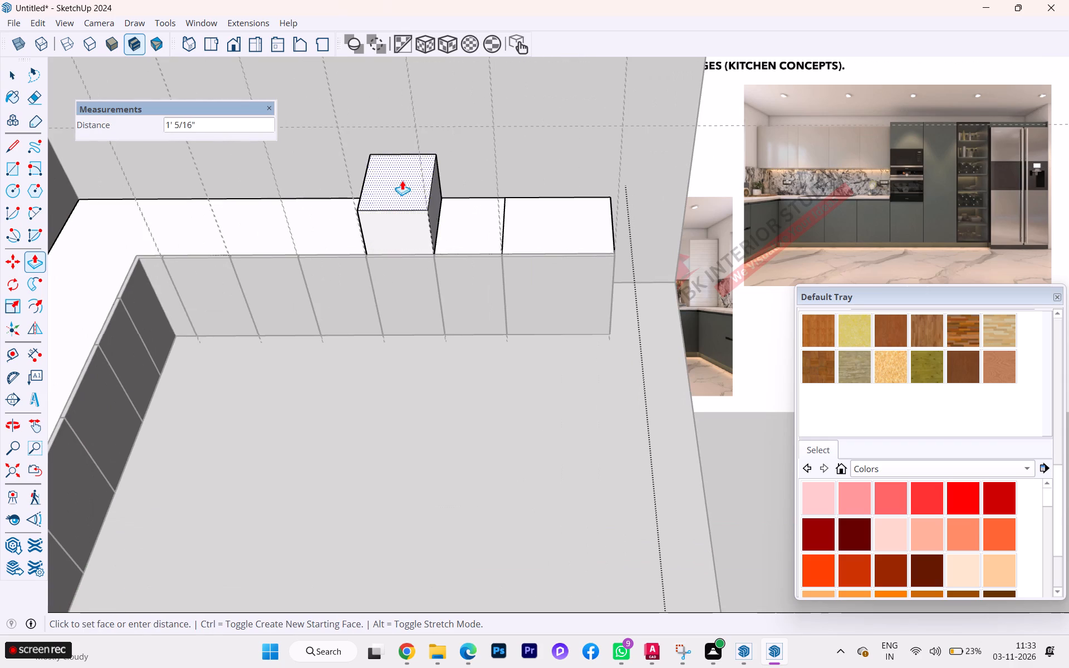
{"action": "scroll", "coordinate": [401, 180], "scroll_direction": "up", "scroll_amount": 1}
{"action": "scroll", "coordinate": [401, 180], "scroll_direction": "down", "scroll_amount": 5}
{"action": "scroll", "coordinate": [401, 181], "scroll_direction": "up", "scroll_amount": 1}
{"action": "scroll", "coordinate": [396, 183], "scroll_direction": "down", "scroll_amount": 3}
{"action": "scroll", "coordinate": [395, 184], "scroll_direction": "up", "scroll_amount": 1}
{"action": "scroll", "coordinate": [395, 184], "scroll_direction": "down", "scroll_amount": 1}
{"action": "scroll", "coordinate": [394, 185], "scroll_direction": "up", "scroll_amount": 3}
{"action": "scroll", "coordinate": [394, 185], "scroll_direction": "down", "scroll_amount": 12}
{"action": "scroll", "coordinate": [386, 204], "scroll_direction": "up", "scroll_amount": 2}
{"action": "scroll", "coordinate": [386, 204], "scroll_direction": "down", "scroll_amount": 2}
{"action": "scroll", "coordinate": [386, 205], "scroll_direction": "up", "scroll_amount": 2}
{"action": "scroll", "coordinate": [386, 205], "scroll_direction": "down", "scroll_amount": 1}
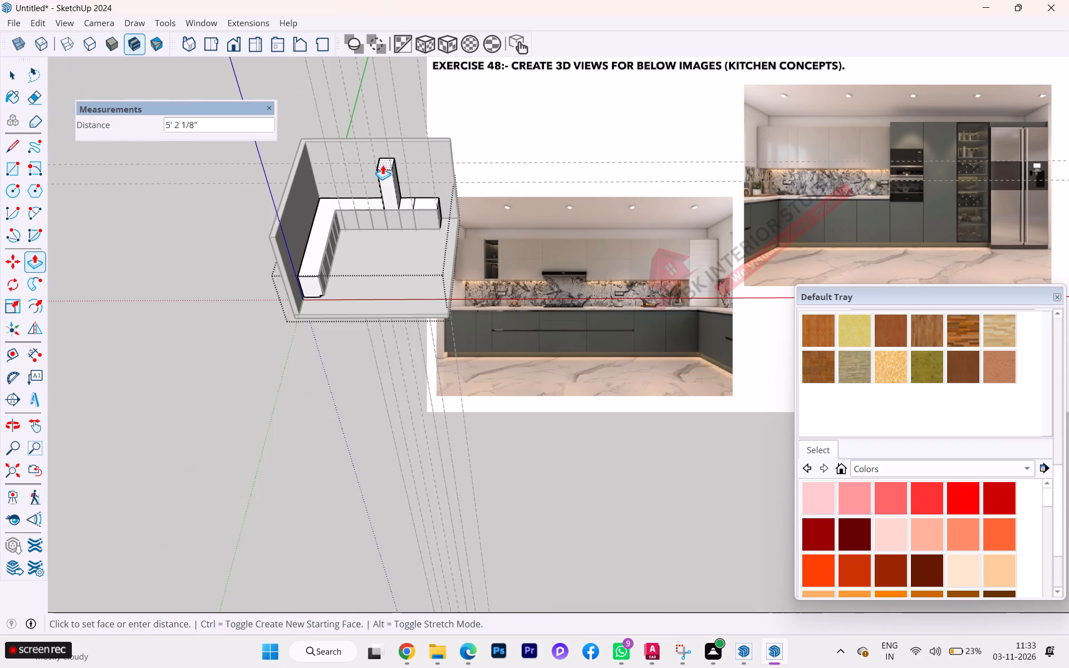
{"action": "scroll", "coordinate": [384, 163], "scroll_direction": "up", "scroll_amount": 3}
{"action": "scroll", "coordinate": [384, 163], "scroll_direction": "down", "scroll_amount": 1}
{"action": "scroll", "coordinate": [385, 163], "scroll_direction": "up", "scroll_amount": 2}
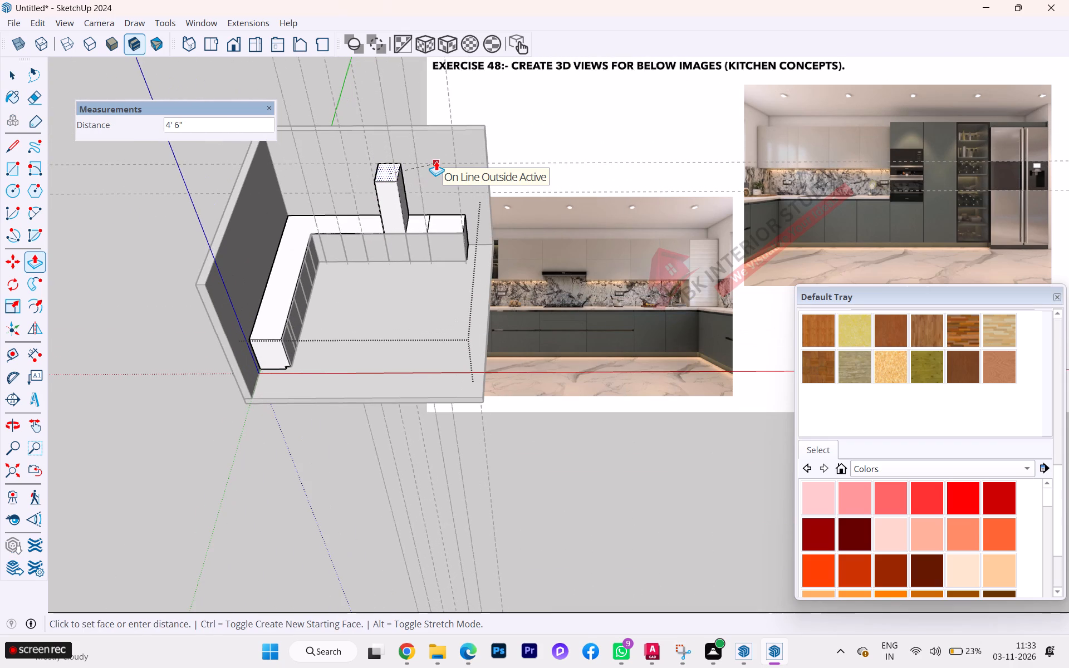
{"action": "left_click", "coordinate": [436, 161]}
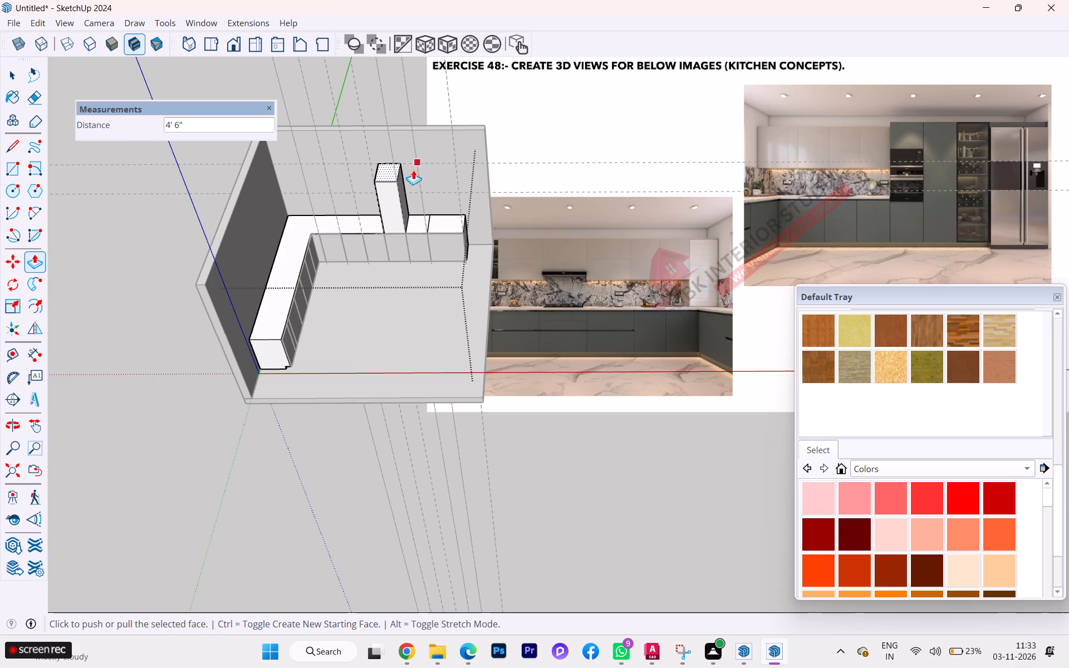
Push/Pull the top section between the fifth and sixth shutter gaps up about 4' 6", level with the neighbouring tall block.
{"action": "scroll", "coordinate": [425, 199], "scroll_direction": "down", "scroll_amount": 1}
{"action": "scroll", "coordinate": [425, 200], "scroll_direction": "up", "scroll_amount": 4}
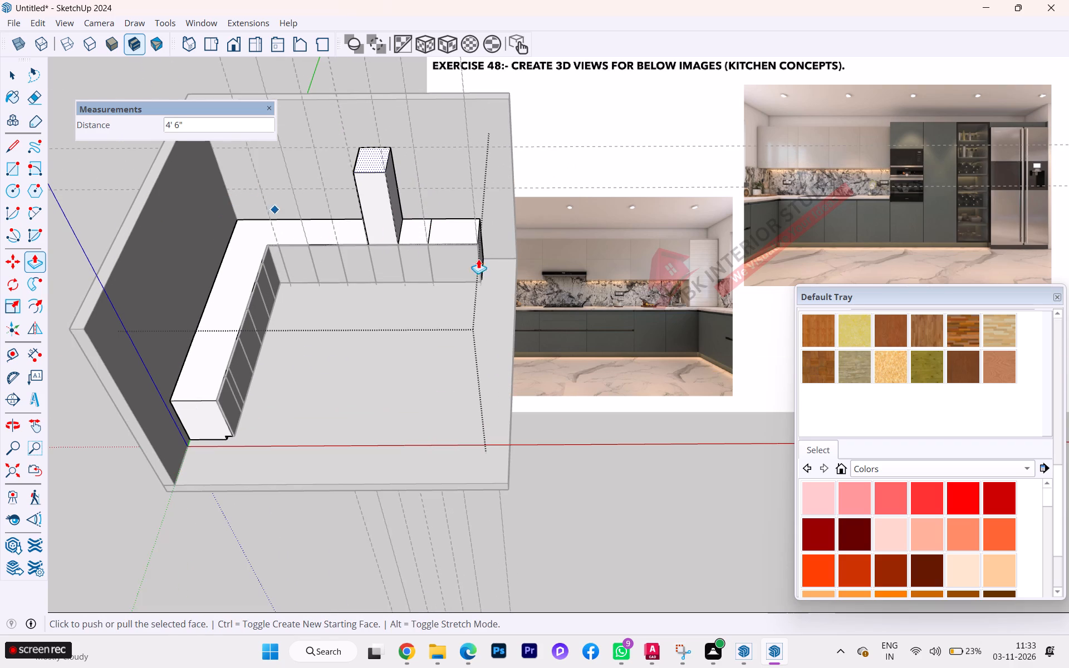
{"action": "left_click", "coordinate": [16, 76]}
{"action": "left_click", "coordinate": [415, 235]}
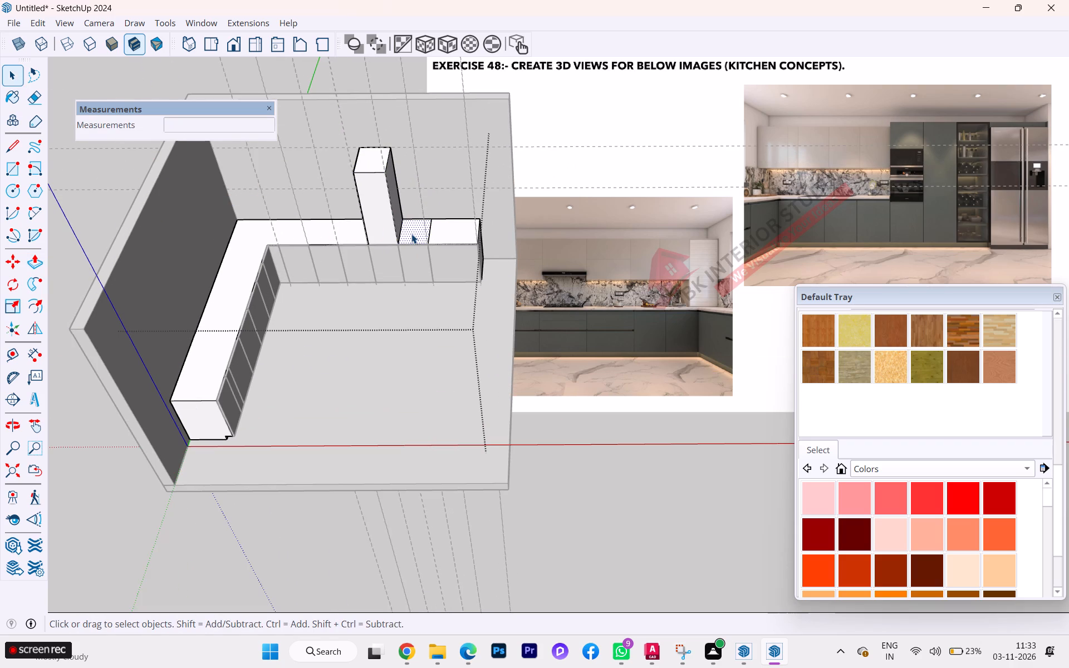
{"action": "scroll", "coordinate": [403, 235], "scroll_direction": "up", "scroll_amount": 3}
{"action": "scroll", "coordinate": [403, 235], "scroll_direction": "down", "scroll_amount": 3}
{"action": "scroll", "coordinate": [403, 235], "scroll_direction": "up", "scroll_amount": 12}
{"action": "scroll", "coordinate": [406, 236], "scroll_direction": "down", "scroll_amount": 1}
{"action": "scroll", "coordinate": [406, 236], "scroll_direction": "up", "scroll_amount": 3}
{"action": "scroll", "coordinate": [406, 236], "scroll_direction": "down", "scroll_amount": 4}
{"action": "scroll", "coordinate": [399, 239], "scroll_direction": "up", "scroll_amount": 2}
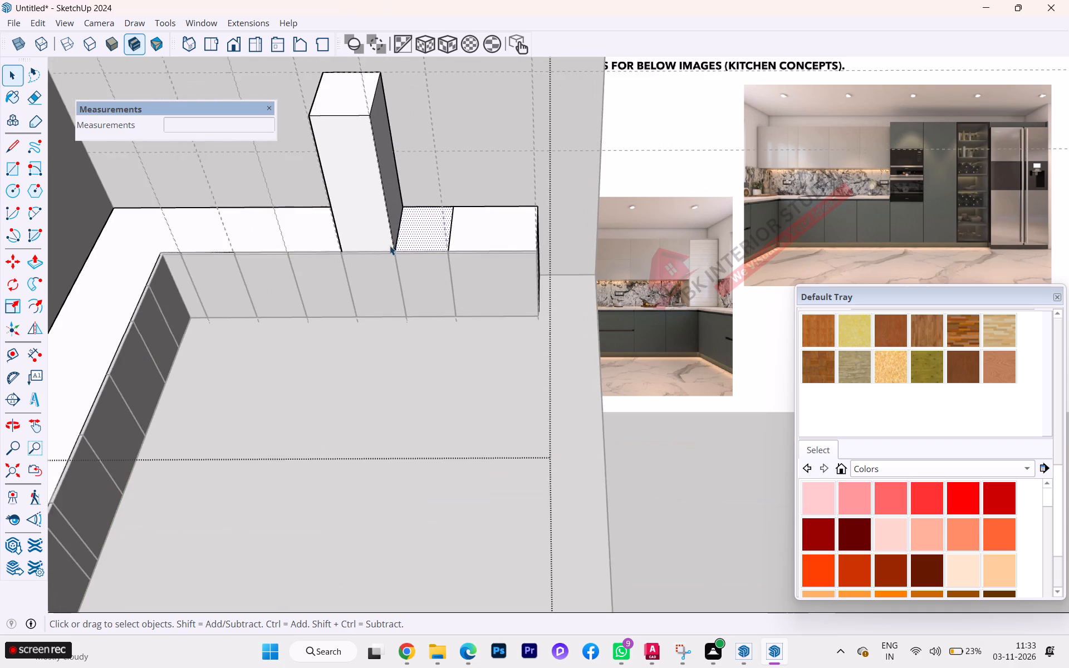
{"action": "scroll", "coordinate": [390, 245], "scroll_direction": "up", "scroll_amount": 2}
{"action": "scroll", "coordinate": [389, 247], "scroll_direction": "down", "scroll_amount": 1}
{"action": "scroll", "coordinate": [389, 247], "scroll_direction": "up", "scroll_amount": 11}
{"action": "scroll", "coordinate": [390, 251], "scroll_direction": "down", "scroll_amount": 1}
{"action": "scroll", "coordinate": [390, 253], "scroll_direction": "up", "scroll_amount": 2}
{"action": "scroll", "coordinate": [406, 262], "scroll_direction": "down", "scroll_amount": 2}
{"action": "scroll", "coordinate": [406, 262], "scroll_direction": "up", "scroll_amount": 16}
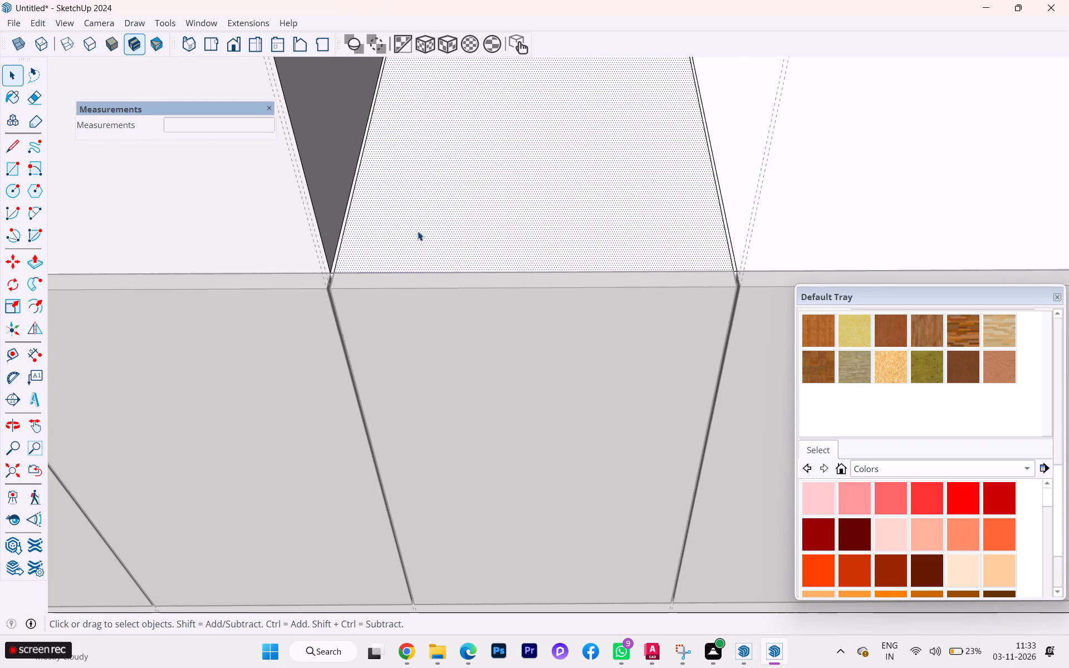
{"action": "key", "text": "p"}
{"action": "left_click", "coordinate": [413, 237]}
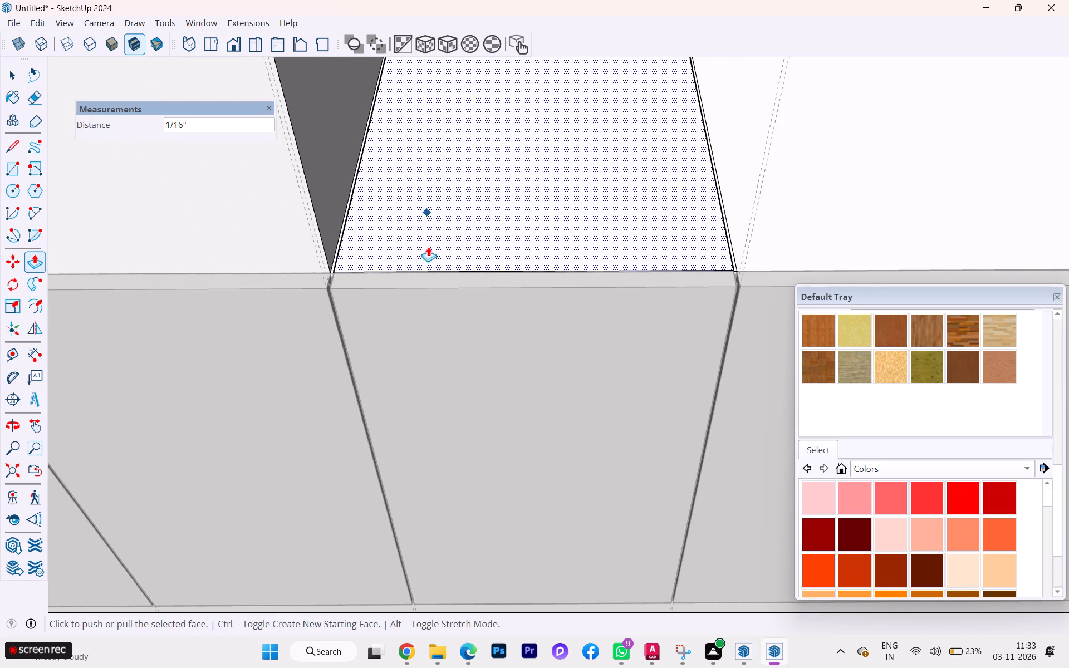
{"action": "left_click", "coordinate": [427, 232]}
{"action": "scroll", "coordinate": [416, 130], "scroll_direction": "down", "scroll_amount": 3}
{"action": "scroll", "coordinate": [418, 136], "scroll_direction": "up", "scroll_amount": 1}
{"action": "scroll", "coordinate": [418, 137], "scroll_direction": "down", "scroll_amount": 2}
{"action": "scroll", "coordinate": [418, 137], "scroll_direction": "up", "scroll_amount": 1}
{"action": "scroll", "coordinate": [418, 153], "scroll_direction": "down", "scroll_amount": 2}
{"action": "scroll", "coordinate": [416, 164], "scroll_direction": "up", "scroll_amount": 3}
{"action": "scroll", "coordinate": [416, 164], "scroll_direction": "down", "scroll_amount": 2}
{"action": "scroll", "coordinate": [416, 166], "scroll_direction": "up", "scroll_amount": 3}
{"action": "scroll", "coordinate": [416, 166], "scroll_direction": "down", "scroll_amount": 2}
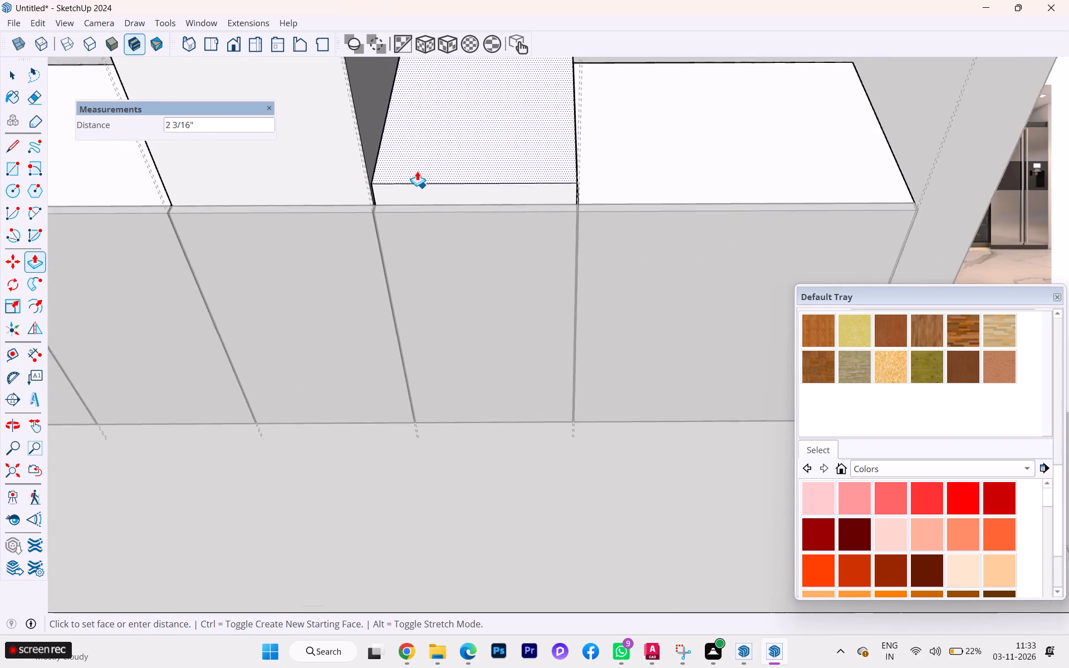
{"action": "scroll", "coordinate": [417, 171], "scroll_direction": "down", "scroll_amount": 5}
{"action": "scroll", "coordinate": [409, 202], "scroll_direction": "up", "scroll_amount": 2}
{"action": "scroll", "coordinate": [409, 202], "scroll_direction": "down", "scroll_amount": 2}
{"action": "scroll", "coordinate": [409, 202], "scroll_direction": "up", "scroll_amount": 2}
{"action": "scroll", "coordinate": [410, 203], "scroll_direction": "down", "scroll_amount": 7}
{"action": "scroll", "coordinate": [405, 170], "scroll_direction": "up", "scroll_amount": 1}
{"action": "scroll", "coordinate": [405, 172], "scroll_direction": "down", "scroll_amount": 5}
{"action": "scroll", "coordinate": [404, 200], "scroll_direction": "up", "scroll_amount": 1}
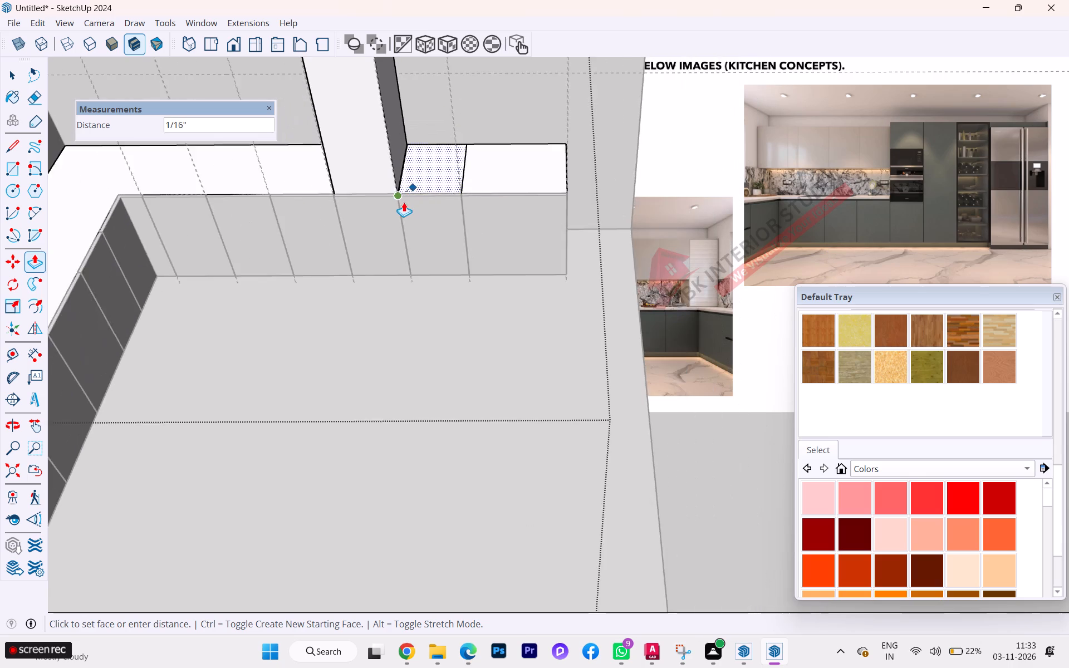
{"action": "scroll", "coordinate": [404, 202], "scroll_direction": "down", "scroll_amount": 1}
{"action": "scroll", "coordinate": [404, 203], "scroll_direction": "up", "scroll_amount": 2}
{"action": "scroll", "coordinate": [404, 203], "scroll_direction": "down", "scroll_amount": 2}
{"action": "scroll", "coordinate": [404, 204], "scroll_direction": "up", "scroll_amount": 3}
{"action": "scroll", "coordinate": [404, 204], "scroll_direction": "down", "scroll_amount": 4}
{"action": "scroll", "coordinate": [404, 208], "scroll_direction": "up", "scroll_amount": 1}
{"action": "scroll", "coordinate": [404, 210], "scroll_direction": "down", "scroll_amount": 5}
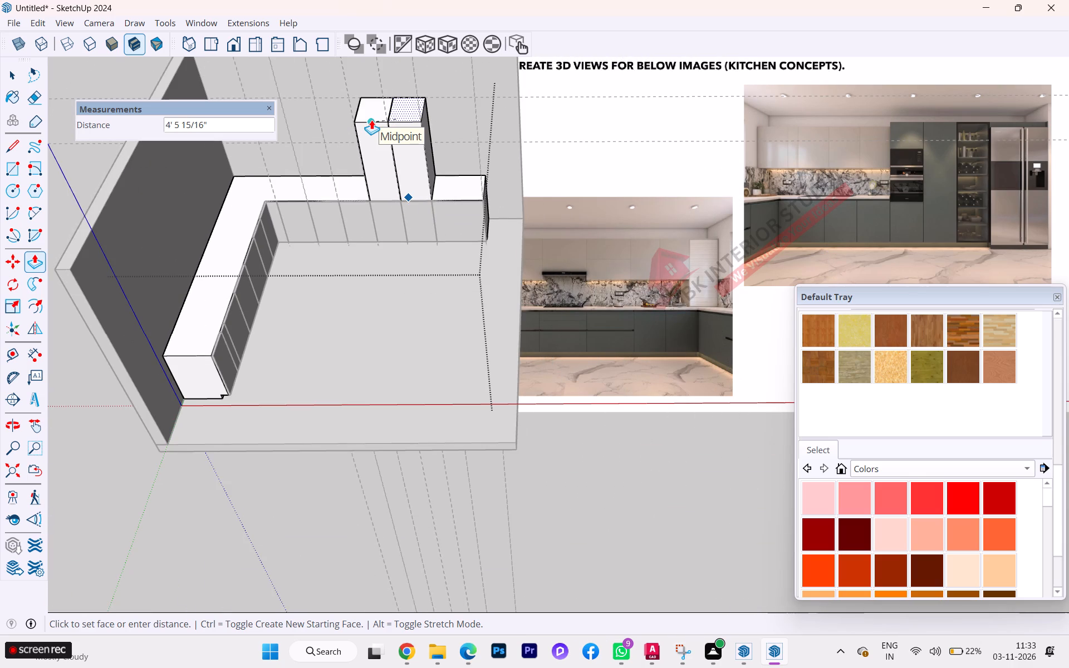
{"action": "left_click", "coordinate": [371, 120]}
Examine the remaining end section of the second run's cabinet top beside the two tall blocks.
{"action": "scroll", "coordinate": [468, 156], "scroll_direction": "up", "scroll_amount": 5}
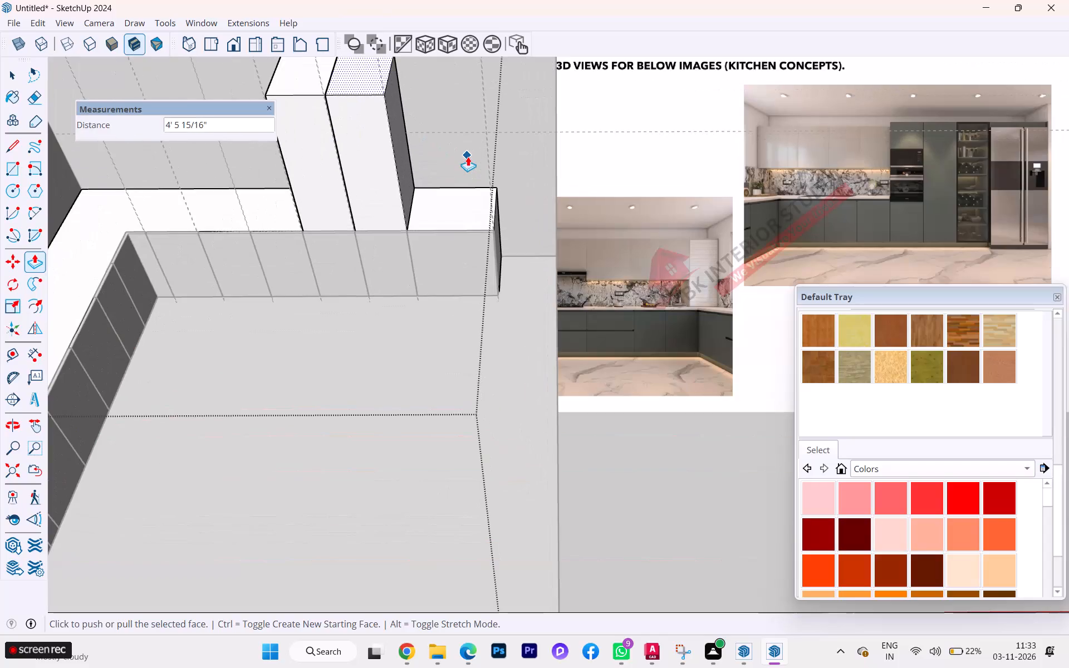
{"action": "scroll", "coordinate": [534, 249], "scroll_direction": "up", "scroll_amount": 2}
{"action": "key", "text": "space"}
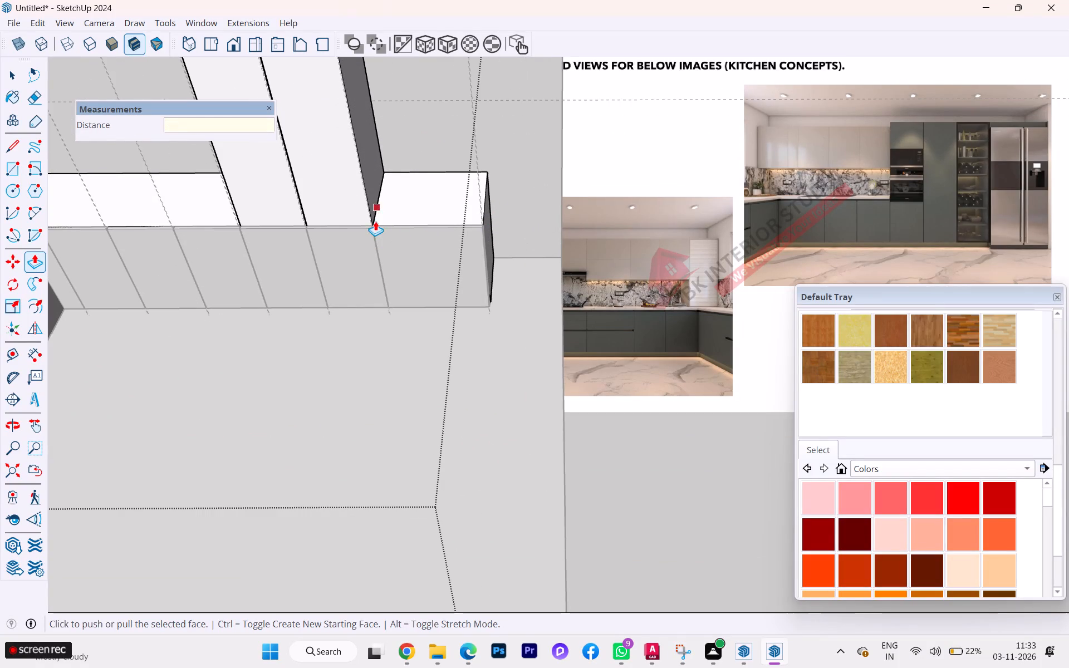
{"action": "scroll", "coordinate": [381, 237], "scroll_direction": "up", "scroll_amount": 3}
{"action": "scroll", "coordinate": [384, 243], "scroll_direction": "down", "scroll_amount": 1}
{"action": "scroll", "coordinate": [384, 244], "scroll_direction": "up", "scroll_amount": 1}
{"action": "scroll", "coordinate": [384, 244], "scroll_direction": "down", "scroll_amount": 1}
{"action": "scroll", "coordinate": [384, 245], "scroll_direction": "up", "scroll_amount": 1}
{"action": "scroll", "coordinate": [372, 173], "scroll_direction": "down", "scroll_amount": 3}
{"action": "scroll", "coordinate": [372, 173], "scroll_direction": "up", "scroll_amount": 1}
{"action": "scroll", "coordinate": [372, 173], "scroll_direction": "down", "scroll_amount": 4}
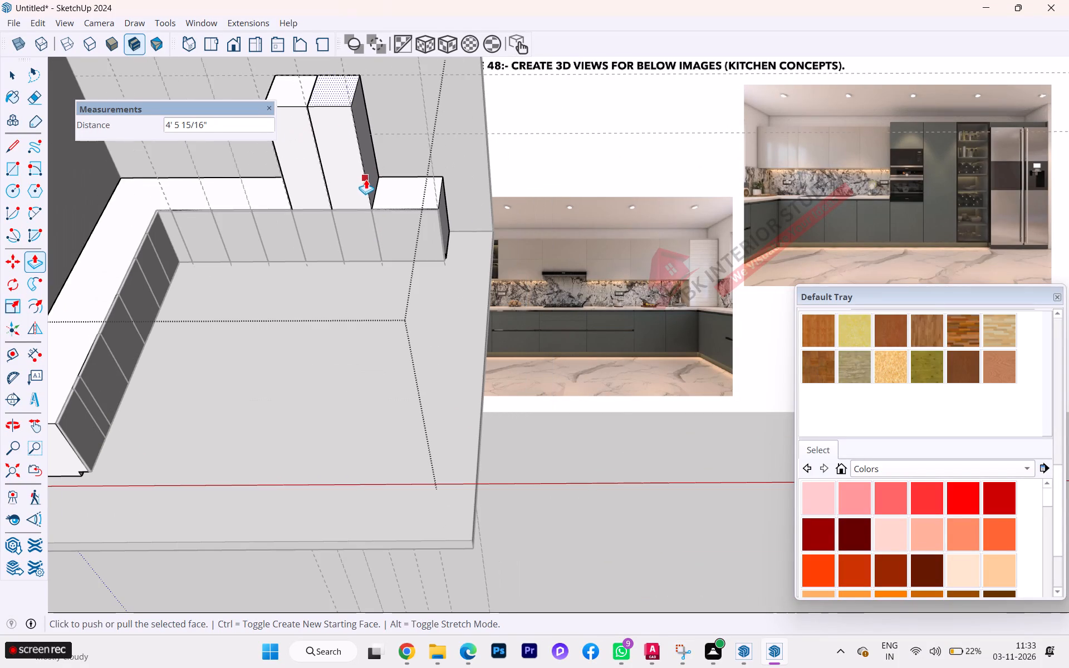
{"action": "scroll", "coordinate": [374, 187], "scroll_direction": "down", "scroll_amount": 1}
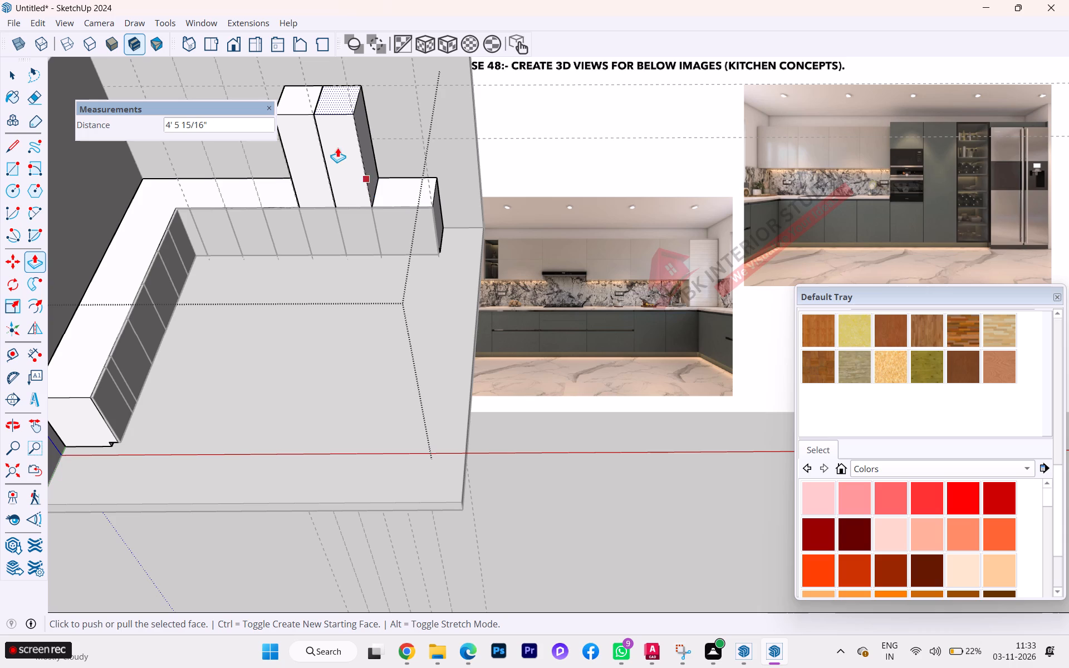
{"action": "scroll", "coordinate": [436, 227], "scroll_direction": "up", "scroll_amount": 9}
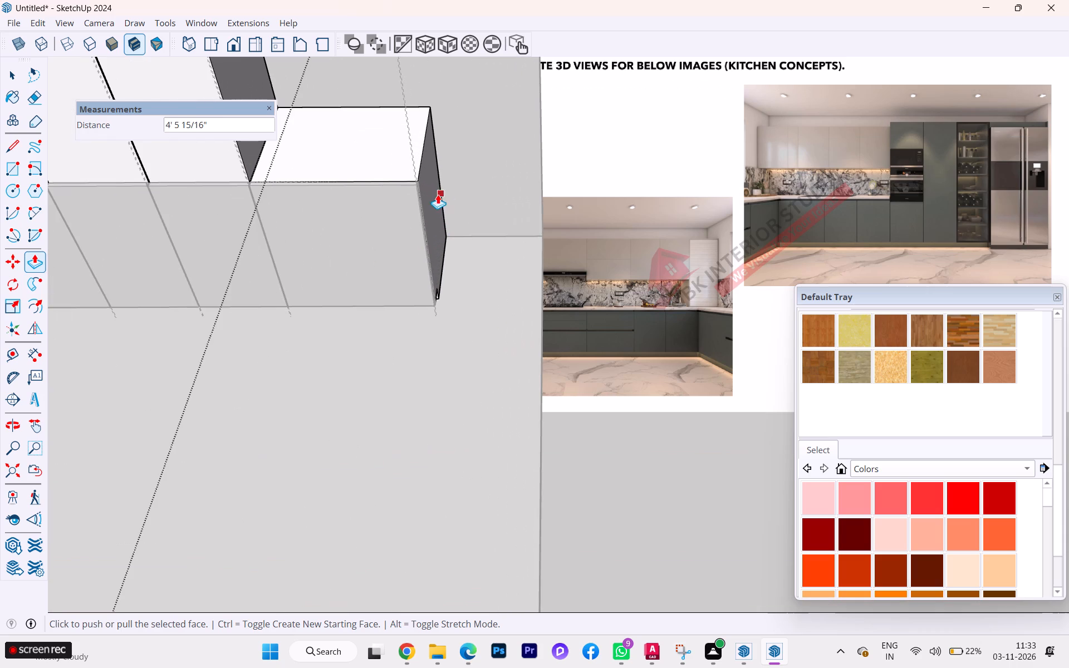
Close the base cabinet group for editing.
{"action": "left_click", "coordinate": [22, 71]}
{"action": "left_click", "coordinate": [670, 502]}
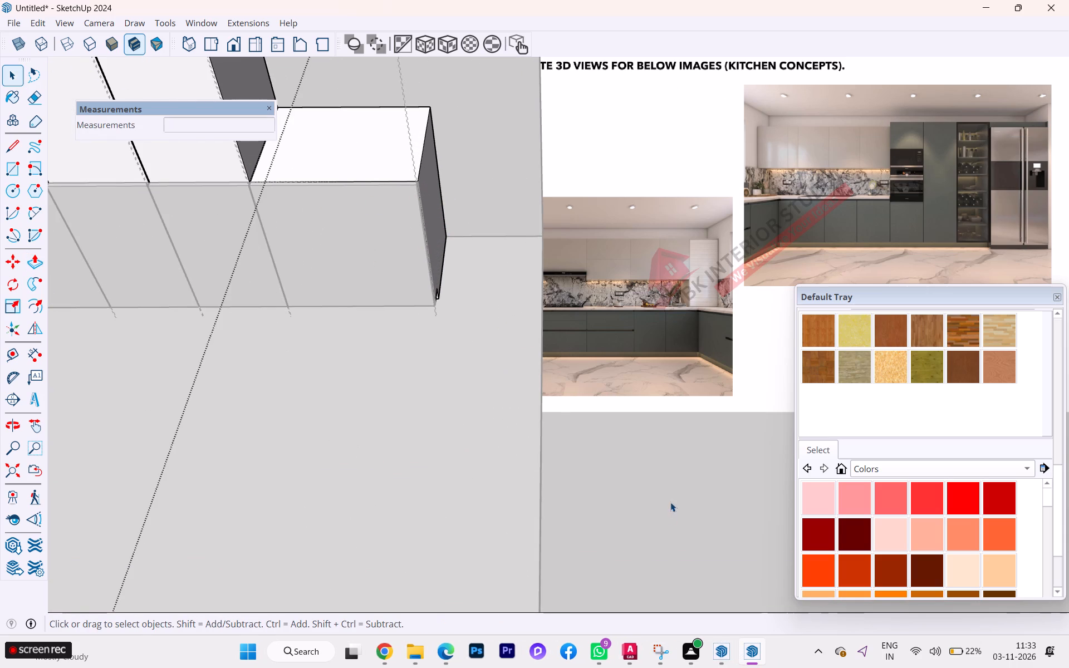
{"action": "scroll", "coordinate": [411, 170], "scroll_direction": "up", "scroll_amount": 2}
{"action": "scroll", "coordinate": [413, 164], "scroll_direction": "down", "scroll_amount": 1}
{"action": "scroll", "coordinate": [413, 164], "scroll_direction": "up", "scroll_amount": 3}
{"action": "scroll", "coordinate": [432, 217], "scroll_direction": "up", "scroll_amount": 3}
{"action": "middle_click_drag", "start_coordinate": [422, 199], "coordinate": [462, 206]}
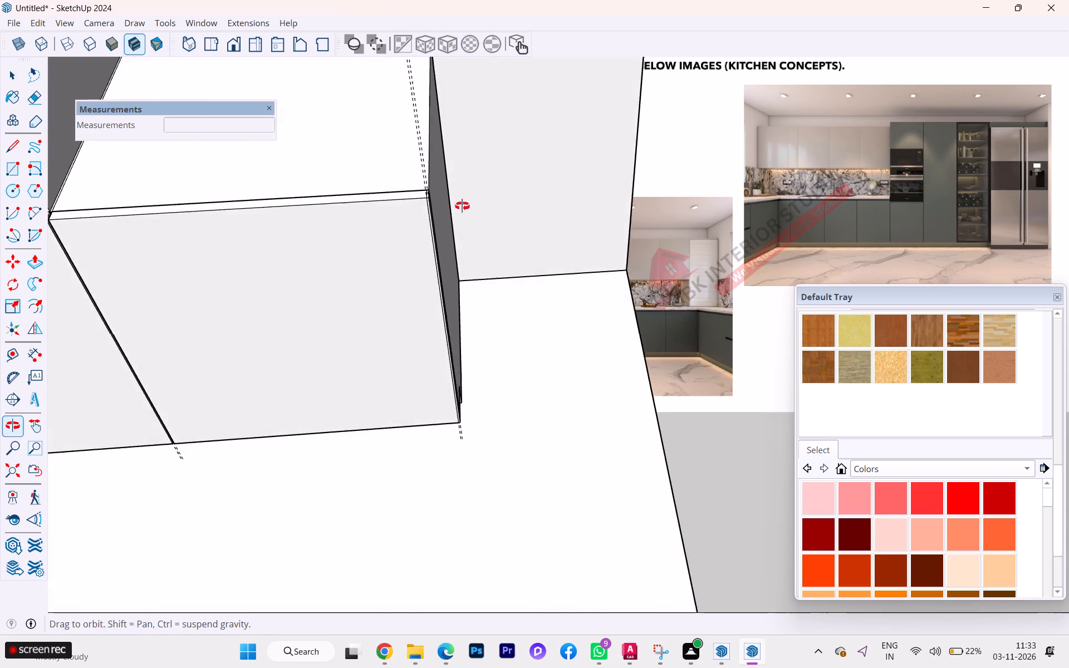
Copy the last shutter gap beside the tall blocks 18" along the red axis across the end section's front panel.
{"action": "middle_click_drag", "start_coordinate": [462, 206], "coordinate": [471, 218]}
{"action": "scroll", "coordinate": [509, 216], "scroll_direction": "down", "scroll_amount": 3}
{"action": "scroll", "coordinate": [512, 229], "scroll_direction": "up", "scroll_amount": 2}
{"action": "scroll", "coordinate": [514, 239], "scroll_direction": "down", "scroll_amount": 1}
{"action": "scroll", "coordinate": [277, 190], "scroll_direction": "up", "scroll_amount": 1}
{"action": "scroll", "coordinate": [277, 190], "scroll_direction": "down", "scroll_amount": 1}
{"action": "scroll", "coordinate": [272, 189], "scroll_direction": "up", "scroll_amount": 2}
{"action": "scroll", "coordinate": [192, 237], "scroll_direction": "up", "scroll_amount": 6}
{"action": "scroll", "coordinate": [204, 234], "scroll_direction": "down", "scroll_amount": 1}
{"action": "scroll", "coordinate": [205, 234], "scroll_direction": "up", "scroll_amount": 3}
{"action": "scroll", "coordinate": [193, 264], "scroll_direction": "down", "scroll_amount": 1}
{"action": "scroll", "coordinate": [195, 264], "scroll_direction": "up", "scroll_amount": 1}
{"action": "scroll", "coordinate": [200, 267], "scroll_direction": "down", "scroll_amount": 4}
{"action": "scroll", "coordinate": [183, 222], "scroll_direction": "up", "scroll_amount": 1}
{"action": "scroll", "coordinate": [183, 222], "scroll_direction": "down", "scroll_amount": 5}
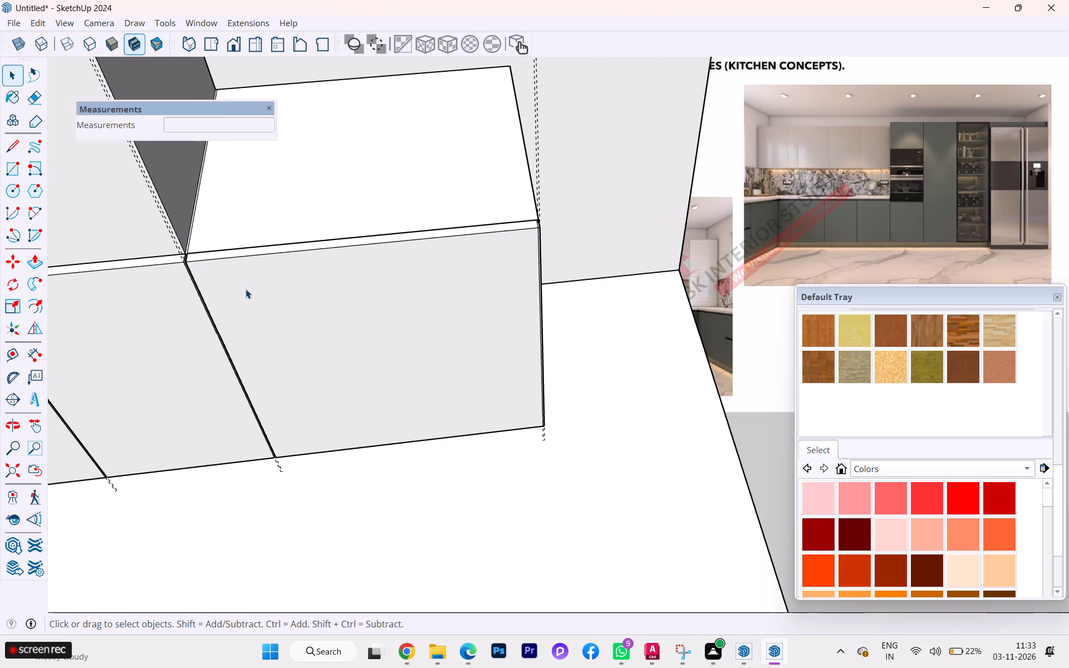
{"action": "scroll", "coordinate": [247, 293], "scroll_direction": "down", "scroll_amount": 3}
{"action": "scroll", "coordinate": [203, 271], "scroll_direction": "up", "scroll_amount": 2}
{"action": "left_click_drag", "start_coordinate": [196, 250], "coordinate": [268, 372]}
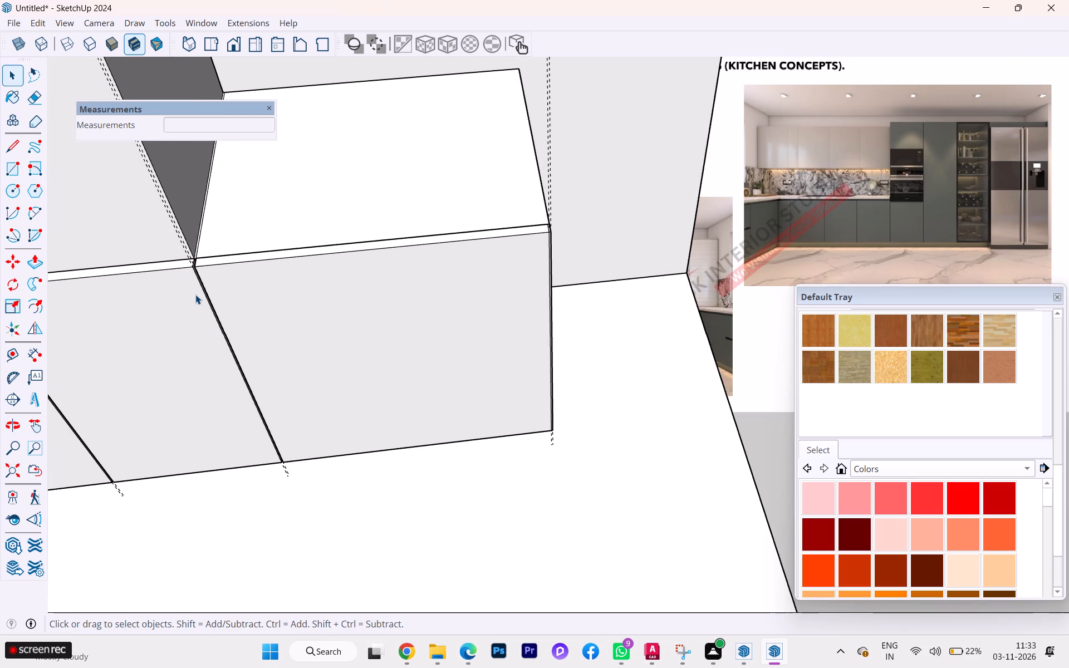
{"action": "left_click", "coordinate": [197, 296]}
{"action": "double_click", "coordinate": [185, 283]}
{"action": "left_click_drag", "start_coordinate": [180, 249], "coordinate": [210, 286]}
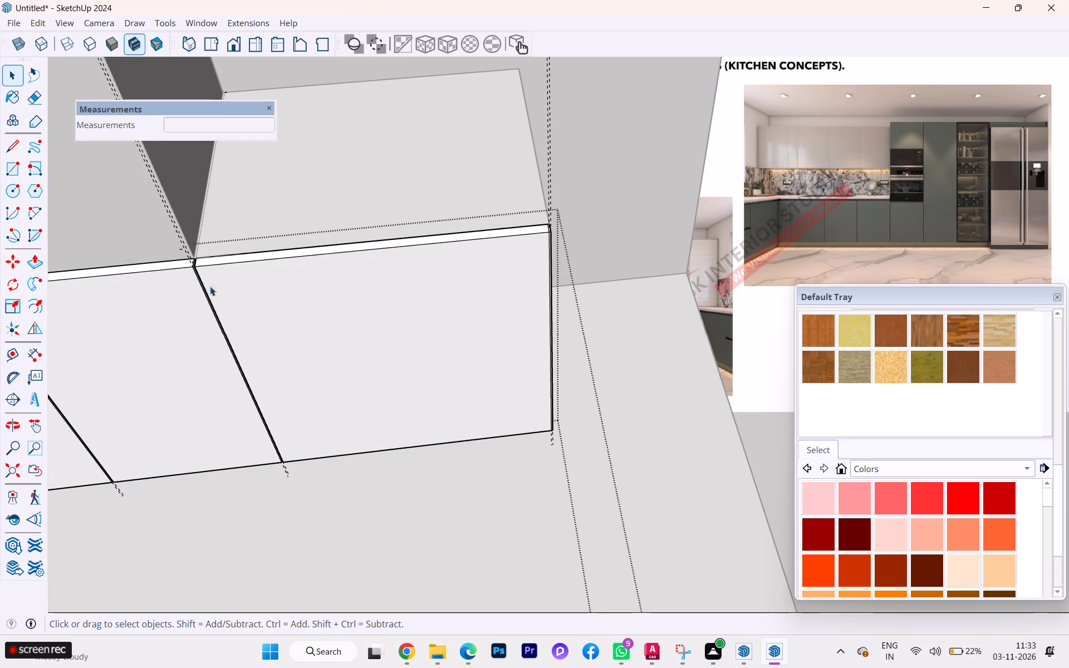
{"action": "left_click_drag", "start_coordinate": [210, 286], "coordinate": [344, 520]}
{"action": "scroll", "coordinate": [179, 256], "scroll_direction": "up", "scroll_amount": 2}
{"action": "scroll", "coordinate": [187, 238], "scroll_direction": "down", "scroll_amount": 1}
{"action": "scroll", "coordinate": [189, 238], "scroll_direction": "up", "scroll_amount": 9}
{"action": "scroll", "coordinate": [182, 281], "scroll_direction": "down", "scroll_amount": 1}
{"action": "scroll", "coordinate": [185, 282], "scroll_direction": "up", "scroll_amount": 3}
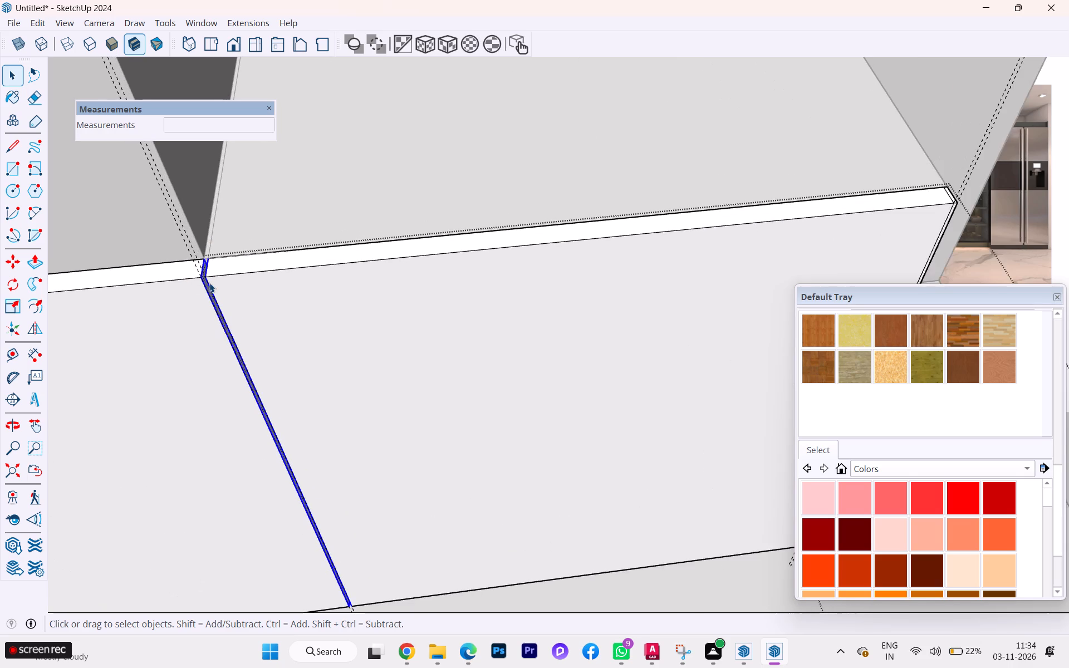
{"action": "key", "text": "m"}
{"action": "scroll", "coordinate": [186, 283], "scroll_direction": "up", "scroll_amount": 4}
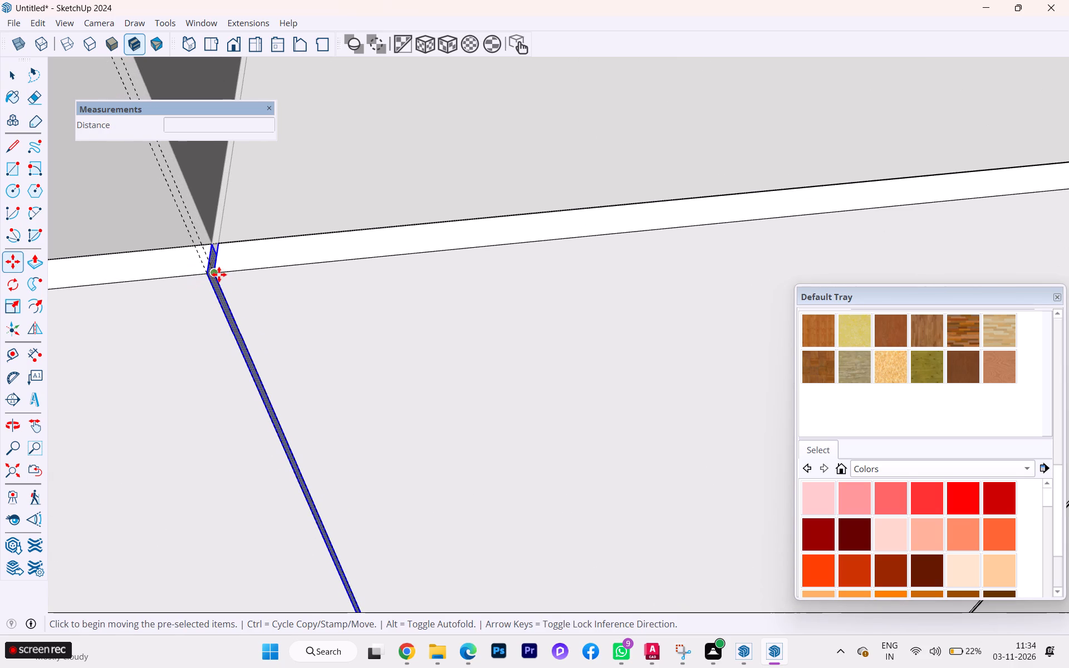
{"action": "left_click", "coordinate": [219, 274]}
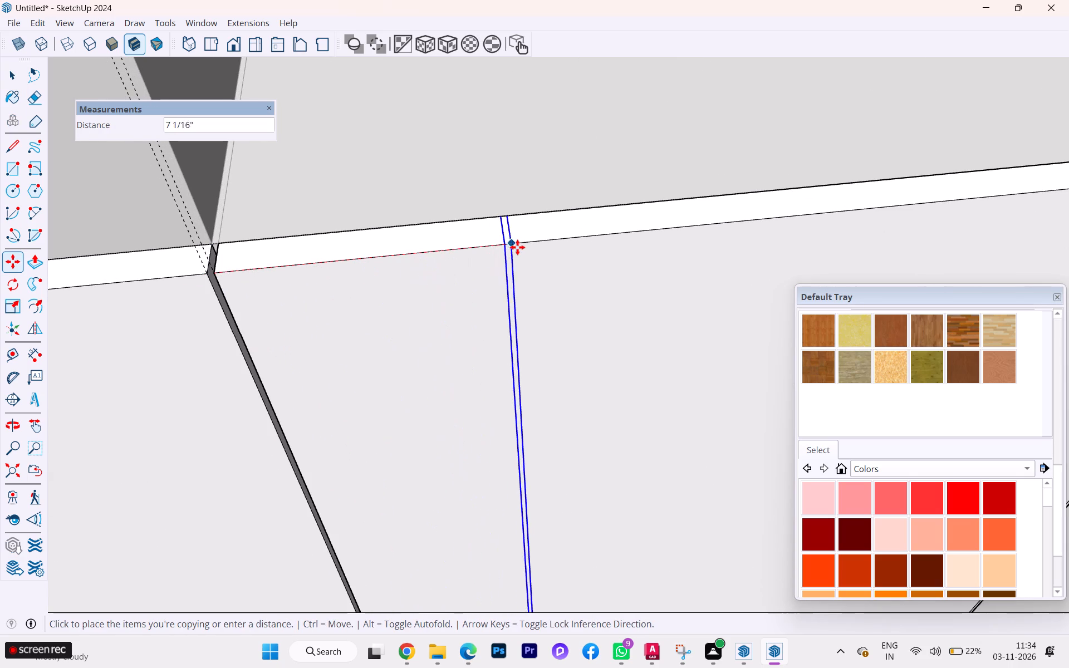
{"action": "key", "text": "Right"}
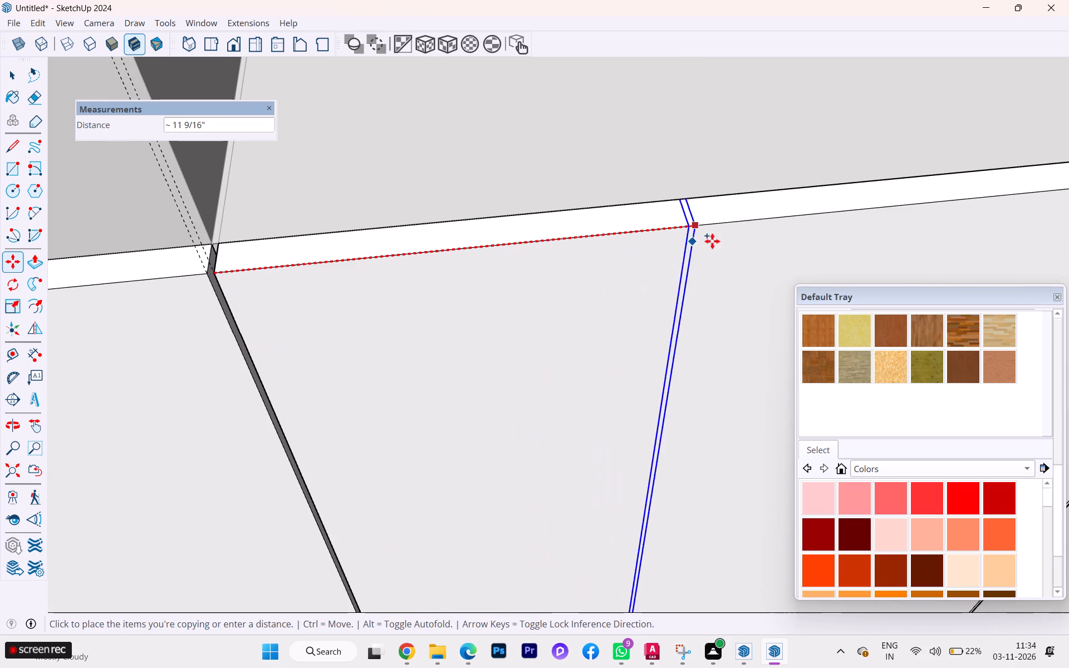
{"action": "type", "text": "18"}
{"action": "key", "text": "Return"}
Copy the new shutter gap 2'6" along the red axis, past the end of the front panel.
{"action": "scroll", "coordinate": [634, 210], "scroll_direction": "down", "scroll_amount": 8}
{"action": "scroll", "coordinate": [582, 209], "scroll_direction": "down", "scroll_amount": 3}
{"action": "scroll", "coordinate": [581, 218], "scroll_direction": "up", "scroll_amount": 2}
{"action": "scroll", "coordinate": [581, 218], "scroll_direction": "down", "scroll_amount": 1}
{"action": "scroll", "coordinate": [581, 219], "scroll_direction": "up", "scroll_amount": 2}
{"action": "scroll", "coordinate": [581, 219], "scroll_direction": "down", "scroll_amount": 2}
{"action": "scroll", "coordinate": [885, 244], "scroll_direction": "down", "scroll_amount": 2}
{"action": "middle_click_drag", "start_coordinate": [769, 233], "coordinate": [639, 237]}
{"action": "scroll", "coordinate": [661, 259], "scroll_direction": "up", "scroll_amount": 4}
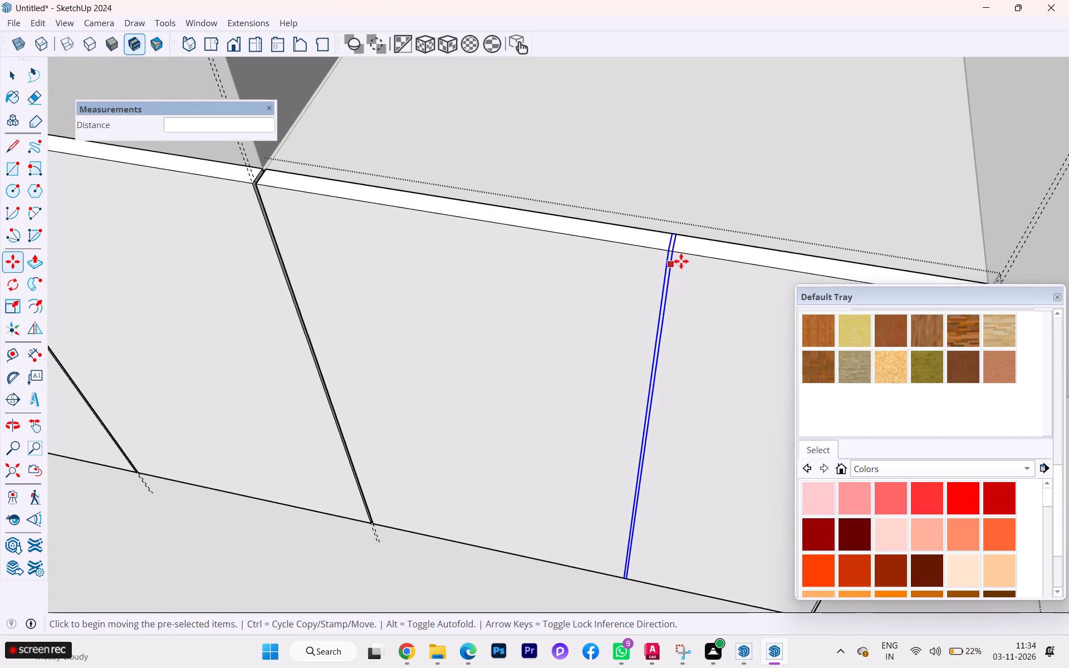
{"action": "scroll", "coordinate": [681, 261], "scroll_direction": "up", "scroll_amount": 2}
{"action": "scroll", "coordinate": [681, 259], "scroll_direction": "down", "scroll_amount": 1}
{"action": "scroll", "coordinate": [681, 259], "scroll_direction": "up", "scroll_amount": 3}
{"action": "left_click", "coordinate": [675, 254]}
{"action": "scroll", "coordinate": [503, 237], "scroll_direction": "up", "scroll_amount": 3}
{"action": "scroll", "coordinate": [503, 236], "scroll_direction": "down", "scroll_amount": 1}
{"action": "scroll", "coordinate": [503, 236], "scroll_direction": "up", "scroll_amount": 2}
{"action": "scroll", "coordinate": [502, 235], "scroll_direction": "down", "scroll_amount": 4}
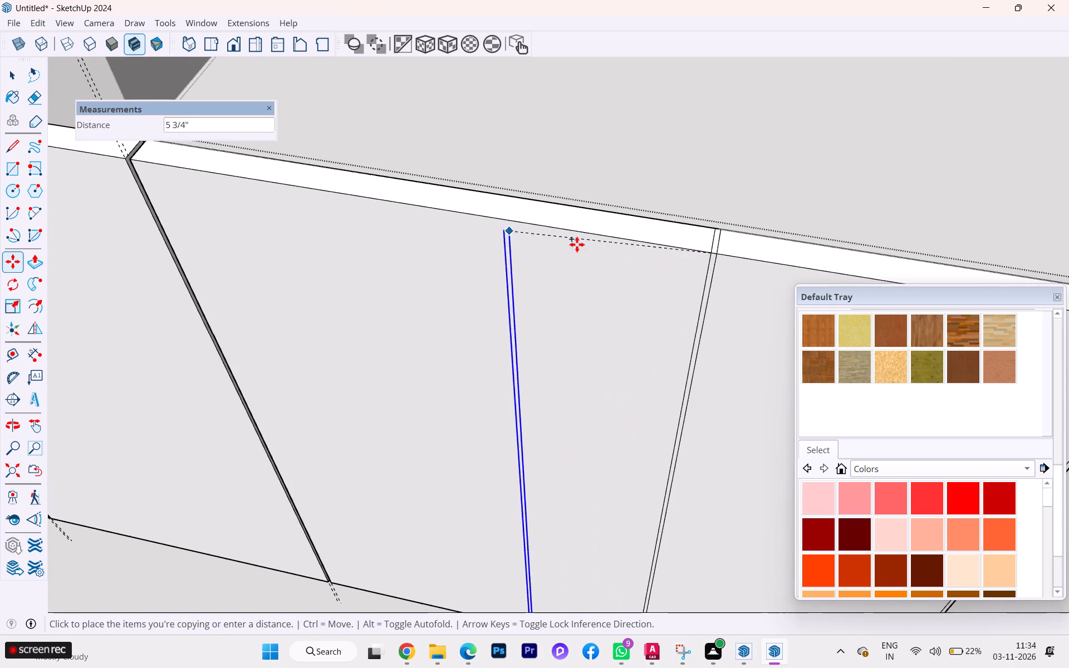
{"action": "scroll", "coordinate": [577, 244], "scroll_direction": "down", "scroll_amount": 4}
{"action": "scroll", "coordinate": [475, 239], "scroll_direction": "down", "scroll_amount": 3}
{"action": "scroll", "coordinate": [475, 239], "scroll_direction": "up", "scroll_amount": 4}
{"action": "scroll", "coordinate": [475, 239], "scroll_direction": "down", "scroll_amount": 7}
{"action": "scroll", "coordinate": [475, 237], "scroll_direction": "up", "scroll_amount": 1}
{"action": "scroll", "coordinate": [474, 238], "scroll_direction": "down", "scroll_amount": 8}
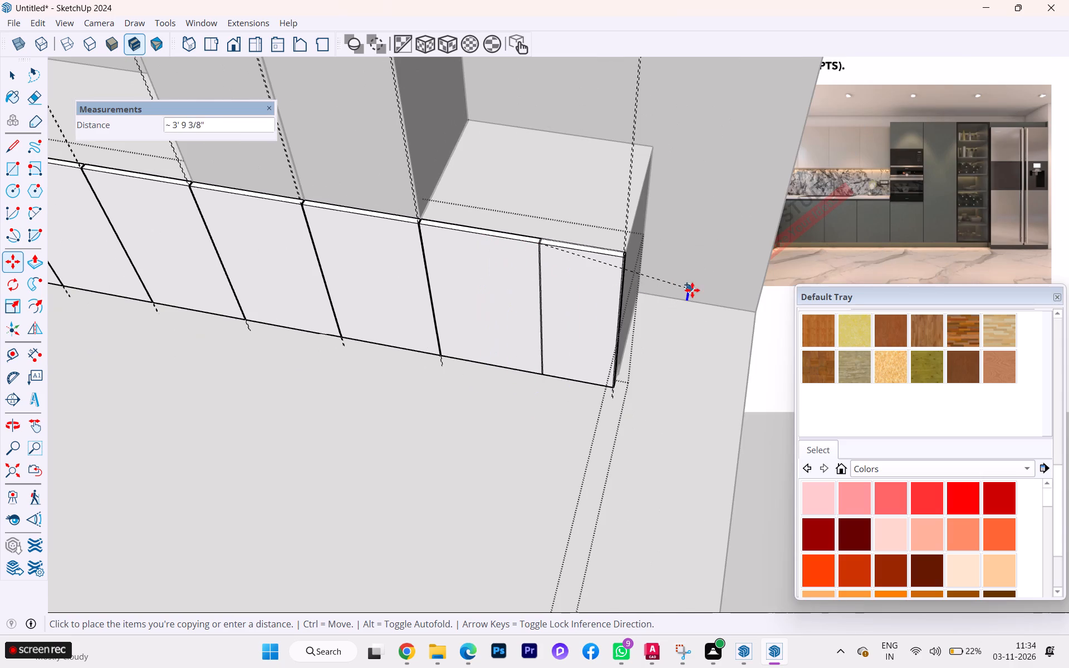
{"action": "key", "text": "Right"}
{"action": "left_click", "coordinate": [683, 262]}
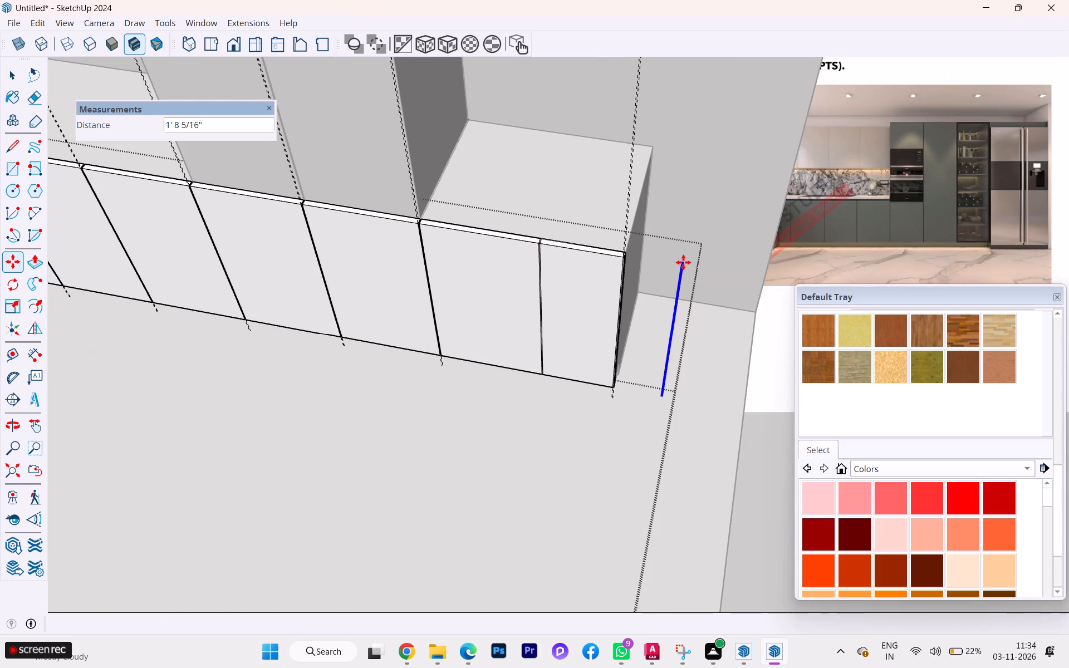
{"action": "type", "text": "2'6"}
{"action": "key", "text": "Return"}
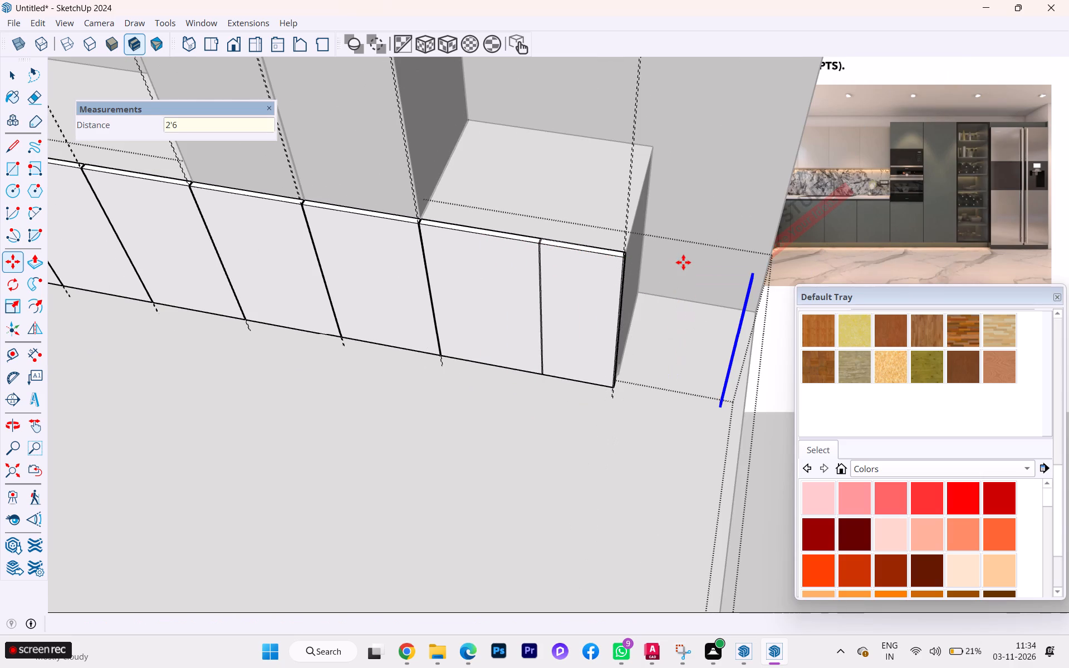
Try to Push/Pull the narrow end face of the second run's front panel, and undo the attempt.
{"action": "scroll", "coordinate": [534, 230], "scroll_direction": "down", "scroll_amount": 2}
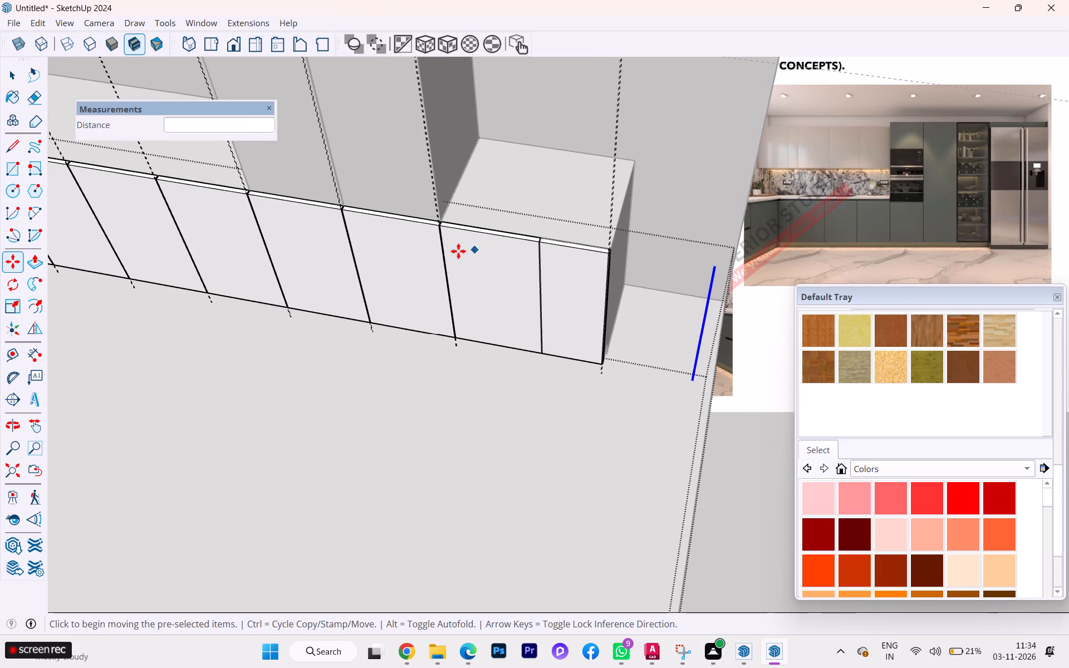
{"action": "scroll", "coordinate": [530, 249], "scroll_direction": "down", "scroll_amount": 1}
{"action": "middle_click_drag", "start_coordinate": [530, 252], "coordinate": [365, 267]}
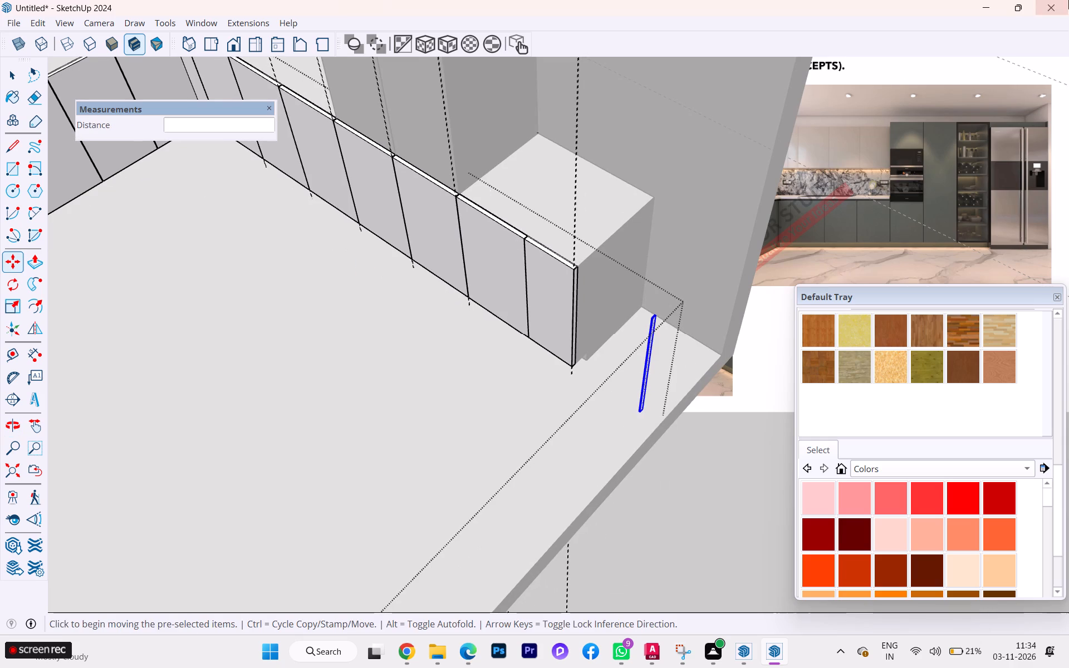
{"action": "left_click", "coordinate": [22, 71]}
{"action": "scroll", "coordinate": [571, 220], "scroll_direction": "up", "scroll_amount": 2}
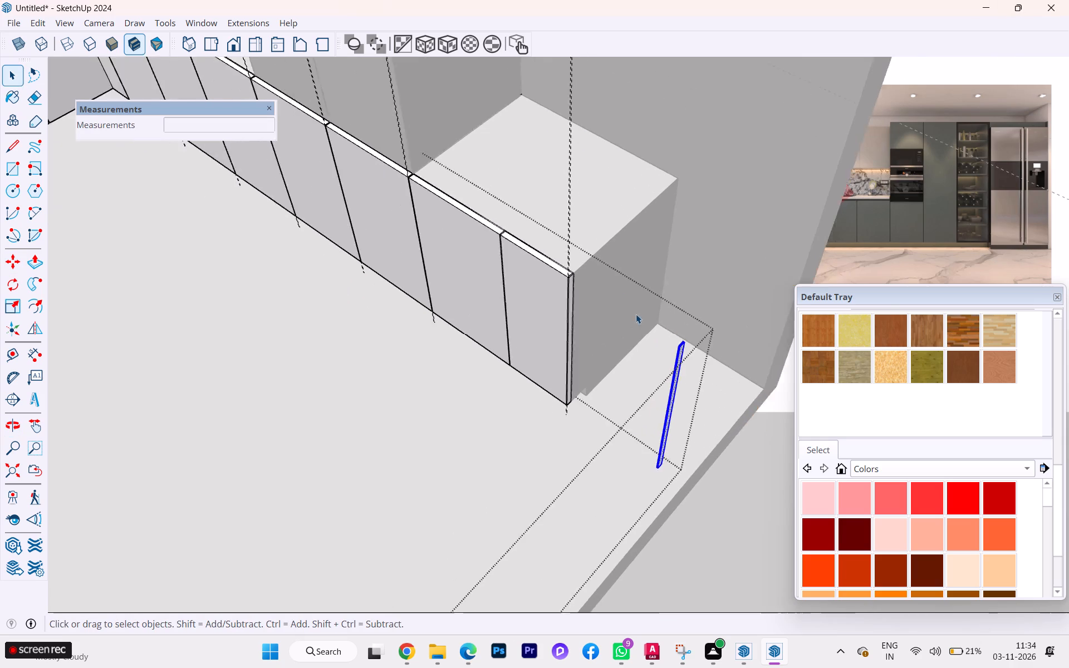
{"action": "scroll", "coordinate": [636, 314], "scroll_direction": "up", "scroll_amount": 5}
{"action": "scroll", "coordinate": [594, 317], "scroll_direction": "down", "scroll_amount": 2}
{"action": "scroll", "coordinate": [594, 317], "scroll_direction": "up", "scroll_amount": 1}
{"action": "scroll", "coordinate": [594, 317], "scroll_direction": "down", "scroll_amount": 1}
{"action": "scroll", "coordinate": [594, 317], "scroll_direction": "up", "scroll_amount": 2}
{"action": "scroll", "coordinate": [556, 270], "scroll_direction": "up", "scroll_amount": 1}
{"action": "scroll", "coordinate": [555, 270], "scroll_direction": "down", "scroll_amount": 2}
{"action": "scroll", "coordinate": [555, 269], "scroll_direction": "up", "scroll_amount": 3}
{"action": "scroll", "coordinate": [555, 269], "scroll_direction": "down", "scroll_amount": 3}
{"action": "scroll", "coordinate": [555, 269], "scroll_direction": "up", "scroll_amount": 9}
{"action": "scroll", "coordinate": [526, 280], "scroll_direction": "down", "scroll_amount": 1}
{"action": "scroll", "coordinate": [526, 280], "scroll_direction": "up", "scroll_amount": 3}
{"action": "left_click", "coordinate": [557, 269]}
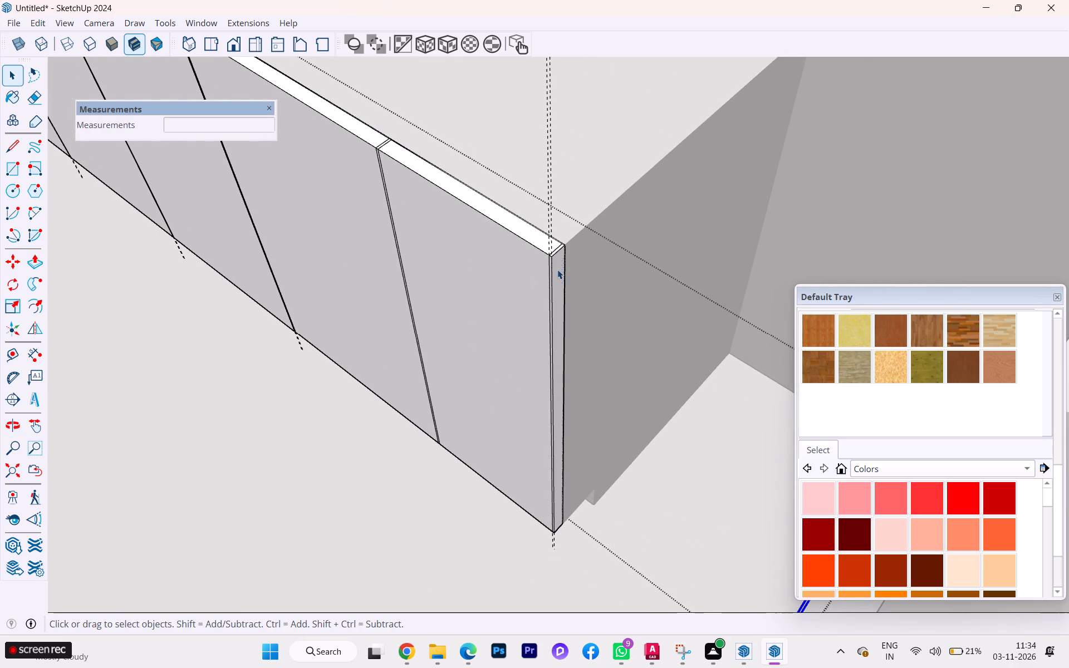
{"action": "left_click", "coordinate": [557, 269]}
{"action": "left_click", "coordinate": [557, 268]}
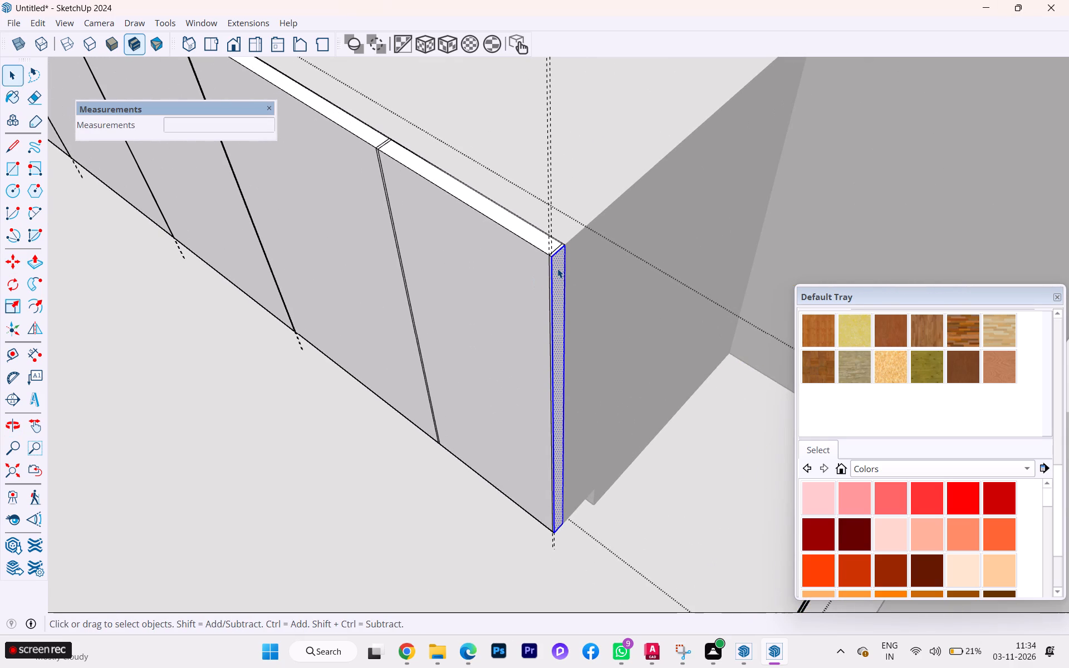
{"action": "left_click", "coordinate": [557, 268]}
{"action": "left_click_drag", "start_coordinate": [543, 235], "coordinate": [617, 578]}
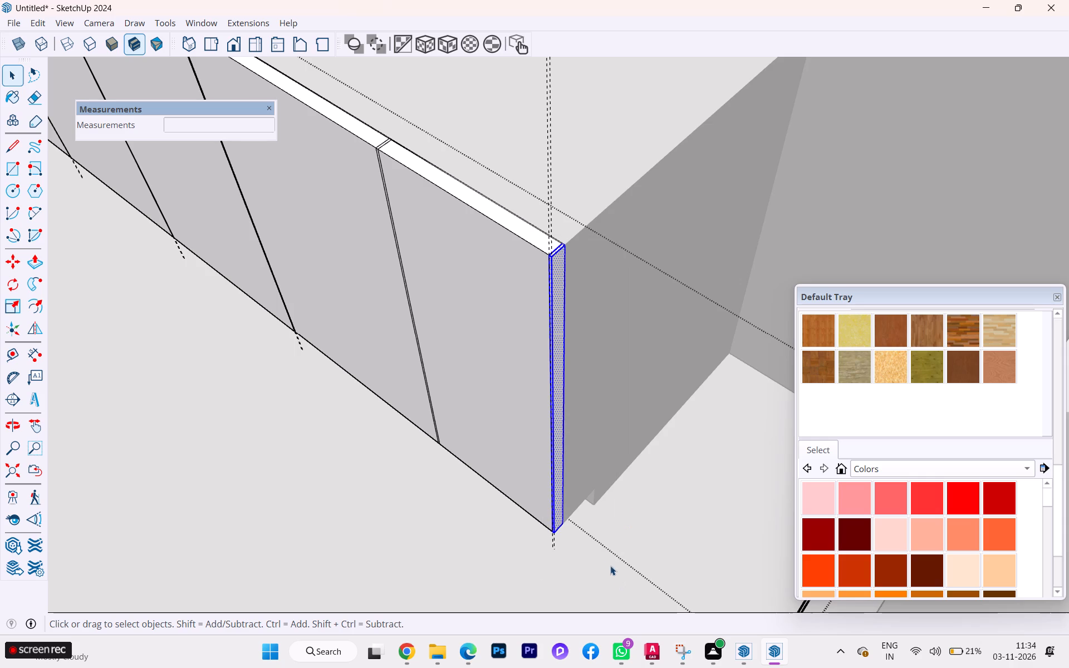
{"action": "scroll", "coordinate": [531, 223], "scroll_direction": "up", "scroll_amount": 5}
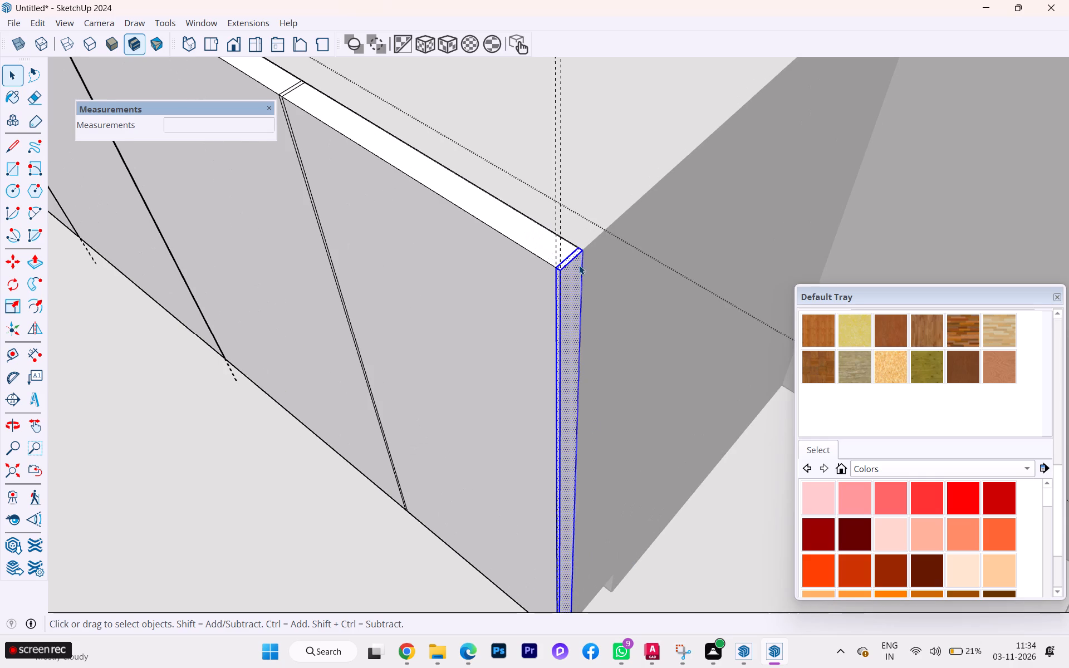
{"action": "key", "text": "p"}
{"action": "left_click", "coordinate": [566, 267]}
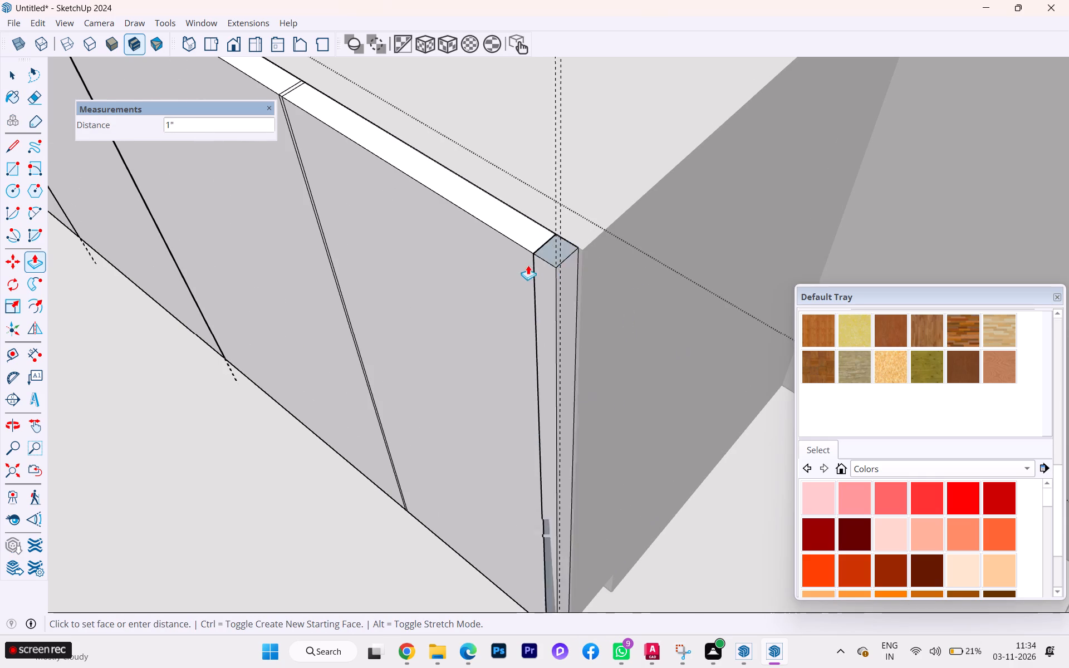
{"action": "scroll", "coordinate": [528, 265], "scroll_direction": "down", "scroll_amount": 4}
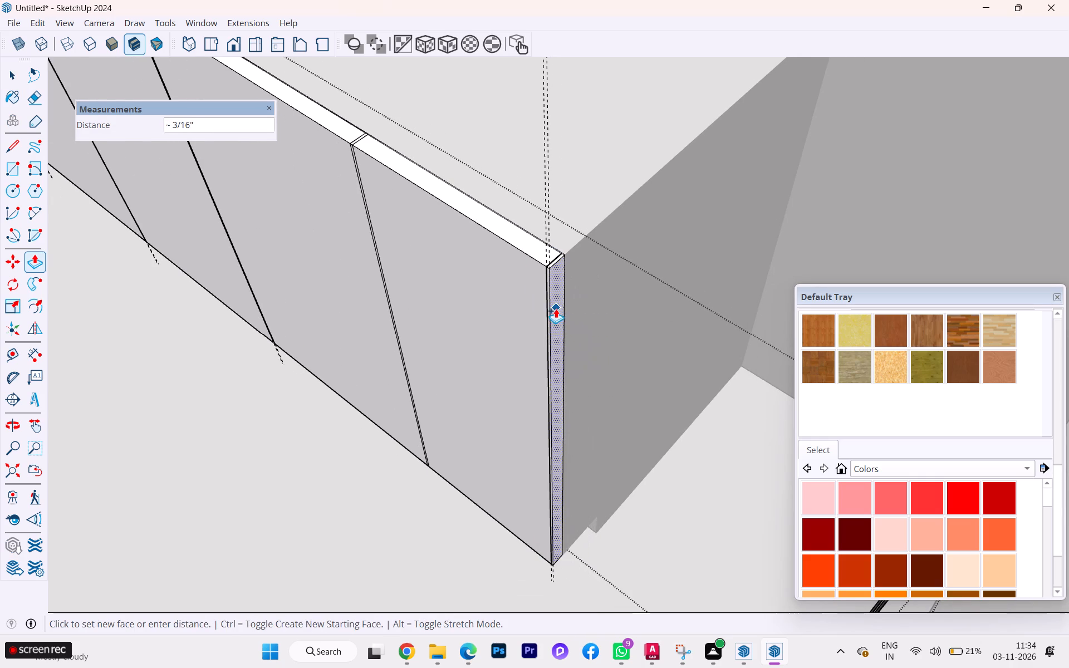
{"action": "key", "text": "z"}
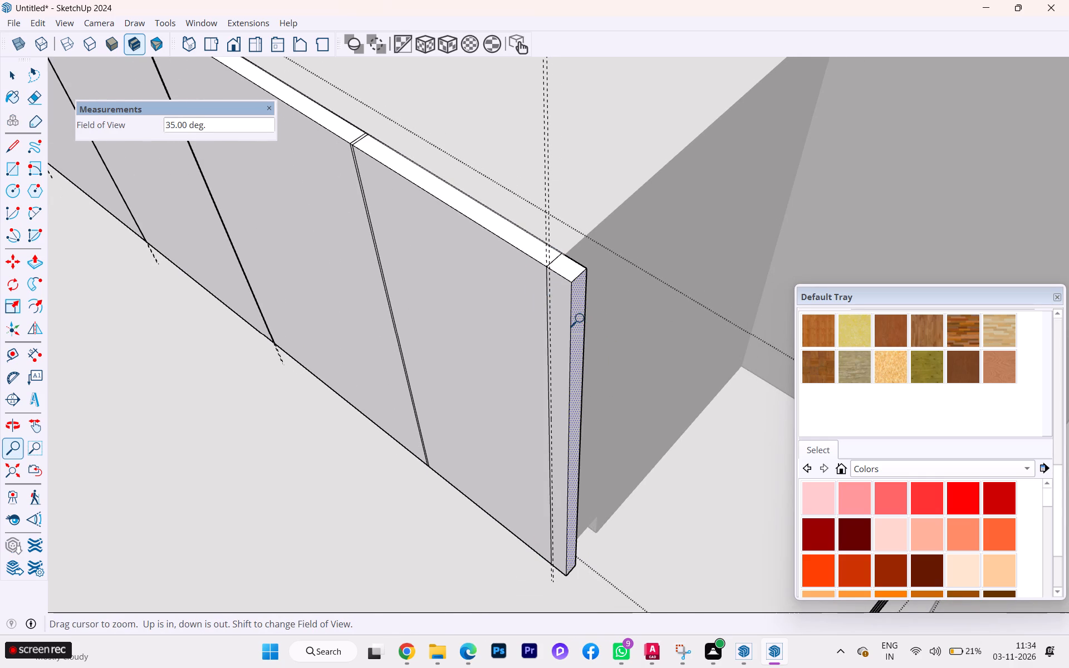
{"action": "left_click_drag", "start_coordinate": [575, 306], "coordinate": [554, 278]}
Erase the gap lines and the guide at the free end of the front panel.
{"action": "key", "text": "e"}
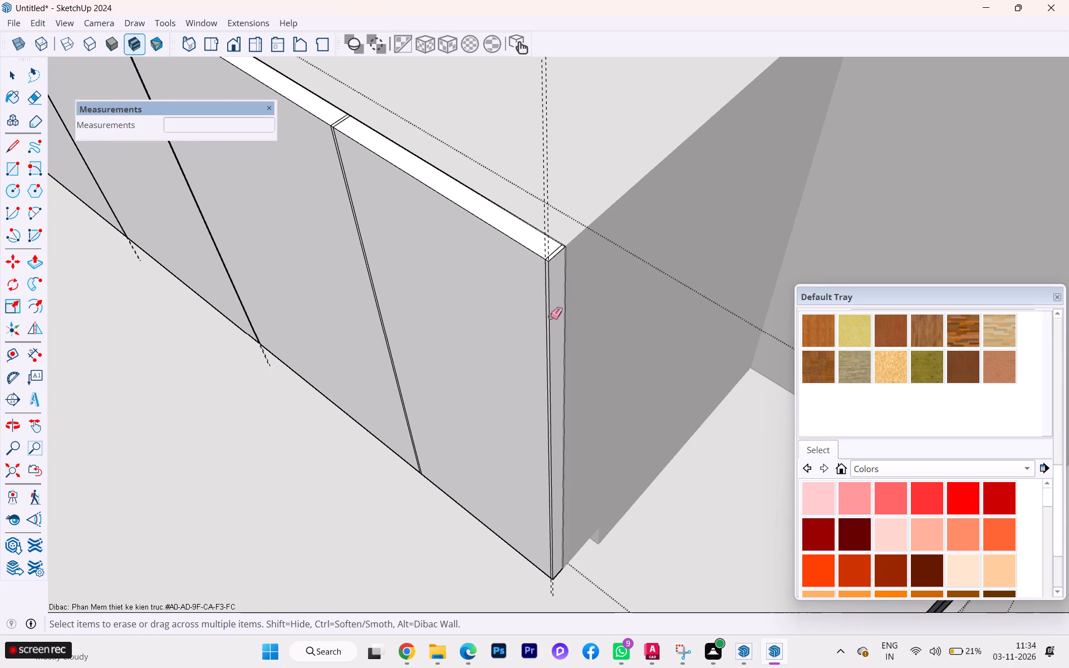
{"action": "scroll", "coordinate": [548, 304], "scroll_direction": "up", "scroll_amount": 3}
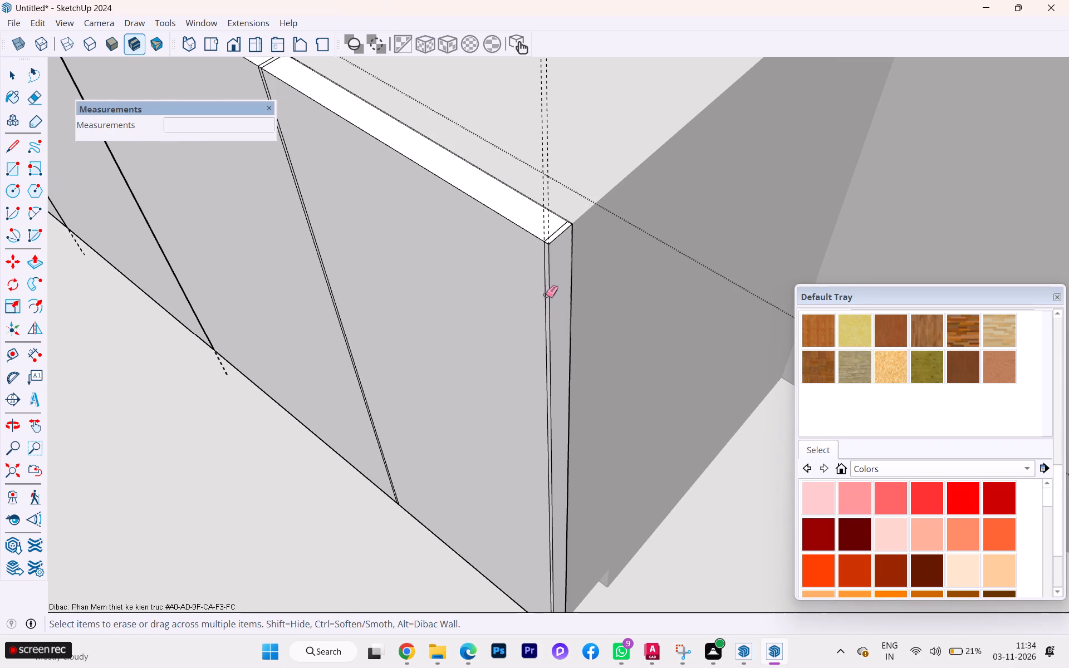
{"action": "left_click", "coordinate": [543, 266], "text": "shift"}
{"action": "left_click", "coordinate": [553, 233], "text": "shift"}
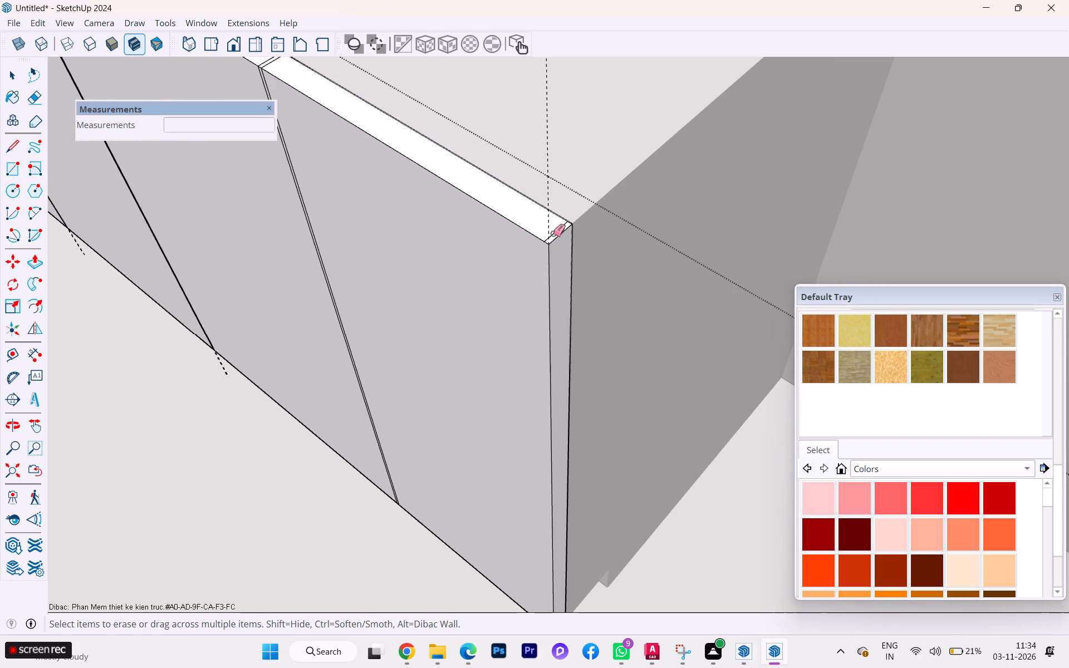
Push/Pull the front panel's end face outward about 1' 5 11/16" to meet the freestanding gap copy.
{"action": "scroll", "coordinate": [582, 301], "scroll_direction": "down", "scroll_amount": 4}
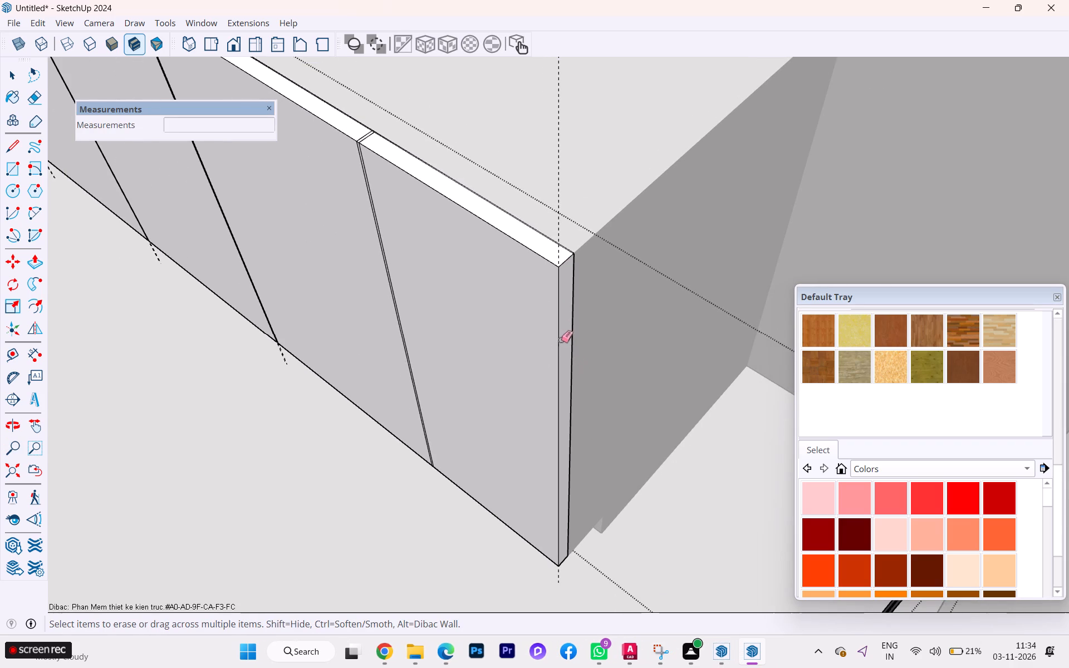
{"action": "key", "text": "p"}
{"action": "left_click", "coordinate": [571, 296]}
{"action": "scroll", "coordinate": [365, 257], "scroll_direction": "down", "scroll_amount": 6}
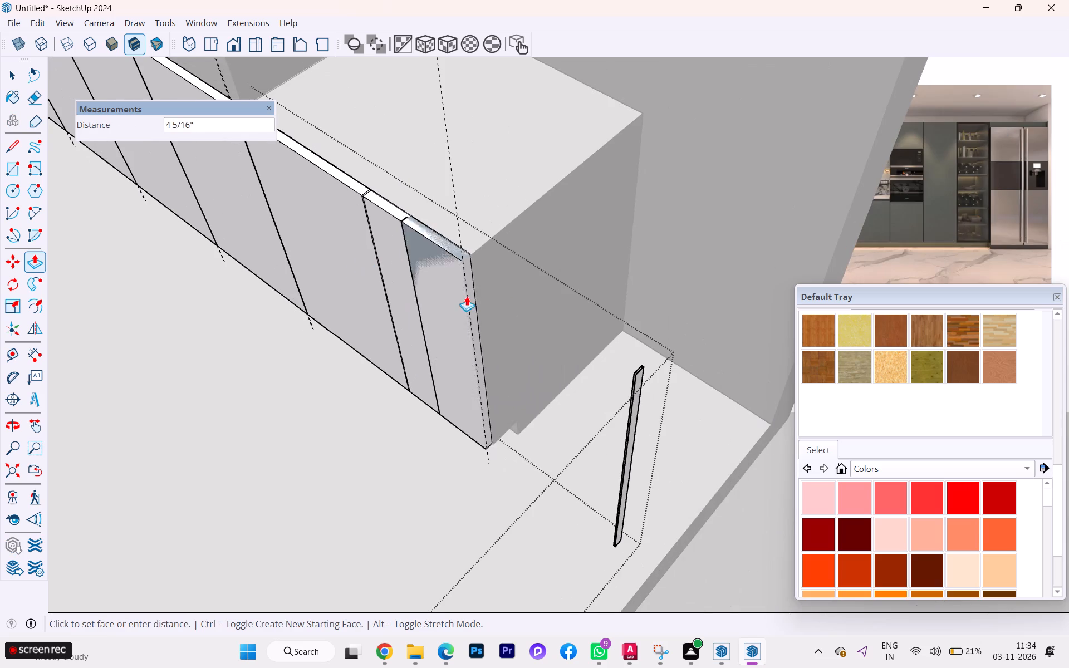
{"action": "scroll", "coordinate": [602, 378], "scroll_direction": "up", "scroll_amount": 9}
{"action": "scroll", "coordinate": [643, 367], "scroll_direction": "down", "scroll_amount": 2}
{"action": "scroll", "coordinate": [643, 367], "scroll_direction": "up", "scroll_amount": 2}
{"action": "scroll", "coordinate": [644, 367], "scroll_direction": "down", "scroll_amount": 1}
{"action": "scroll", "coordinate": [645, 366], "scroll_direction": "up", "scroll_amount": 1}
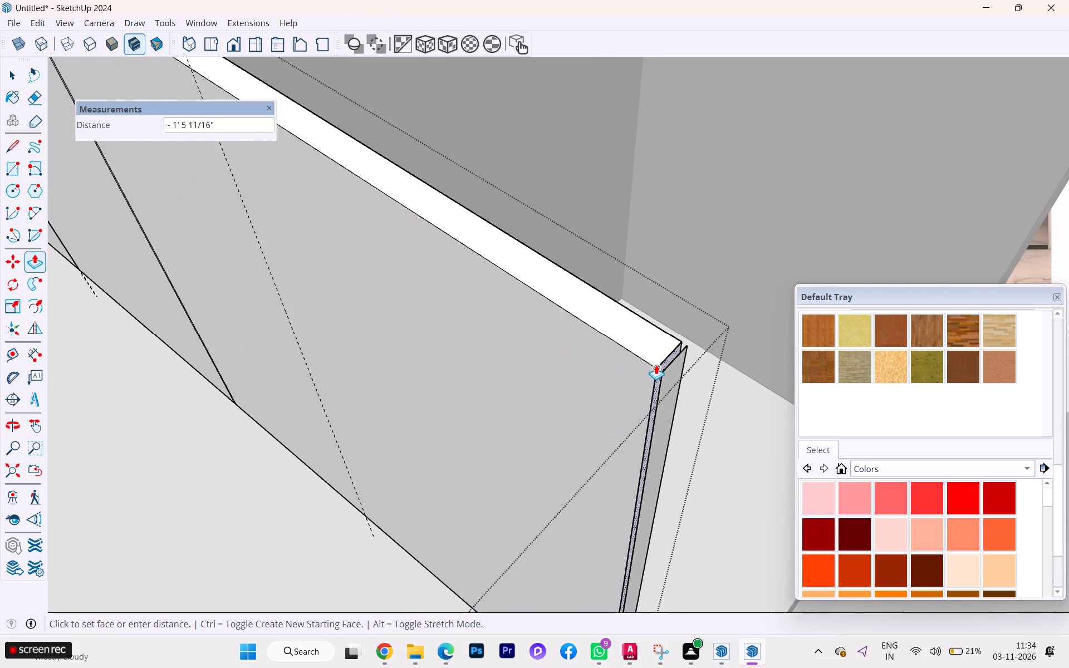
{"action": "left_click", "coordinate": [656, 364]}
Delete the outer face of the gap strip at the extended front panel's end.
{"action": "scroll", "coordinate": [533, 314], "scroll_direction": "down", "scroll_amount": 1}
{"action": "scroll", "coordinate": [533, 314], "scroll_direction": "up", "scroll_amount": 1}
{"action": "scroll", "coordinate": [533, 314], "scroll_direction": "down", "scroll_amount": 3}
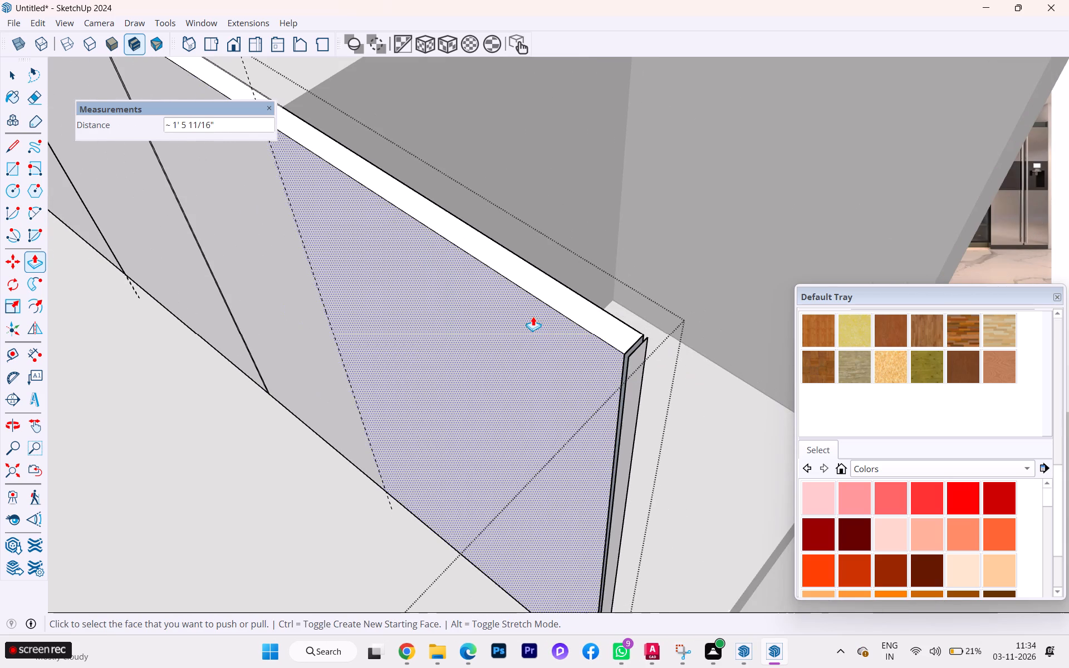
{"action": "key", "text": "space"}
{"action": "left_click", "coordinate": [636, 371]}
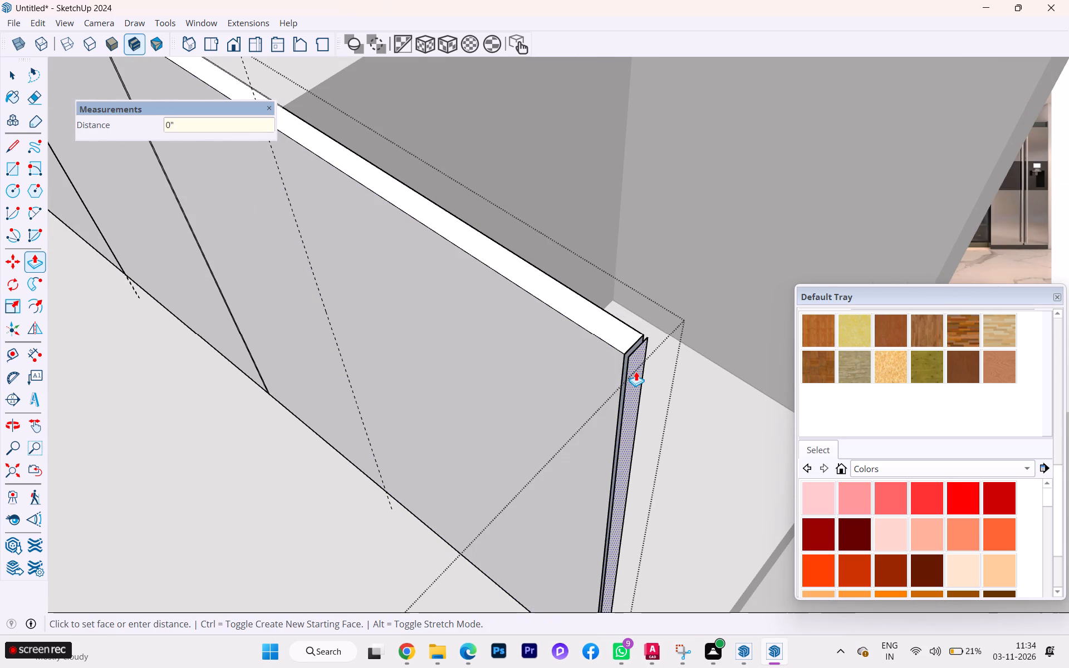
{"action": "key", "text": "Delete"}
{"action": "key", "text": "Delete"}
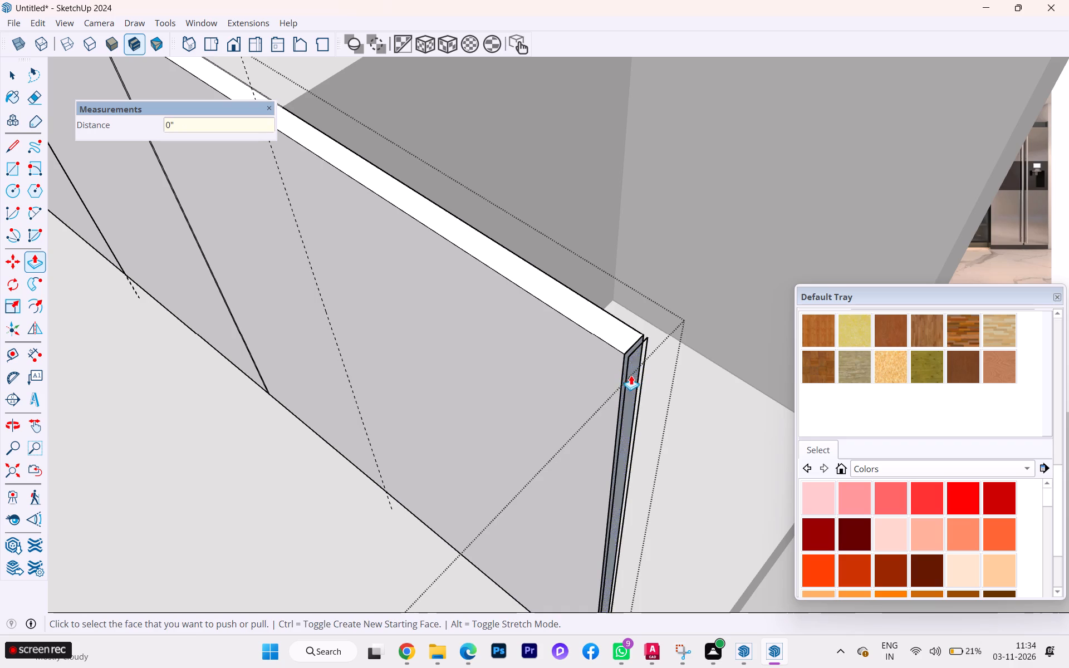
{"action": "double_click", "coordinate": [632, 351]}
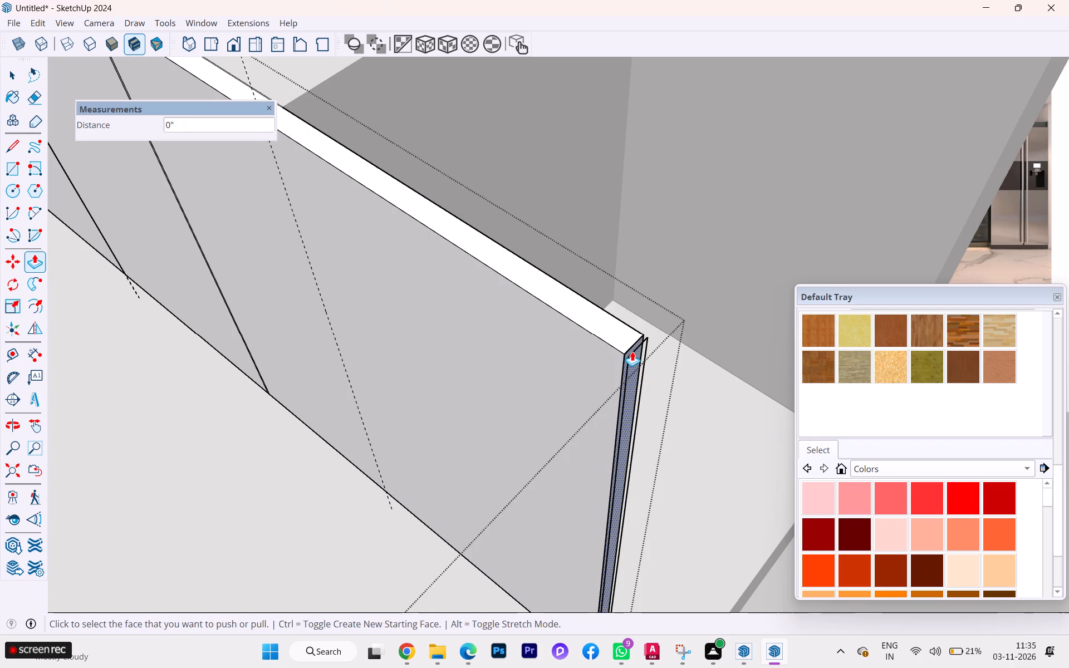
{"action": "key", "text": "ctrl+z"}
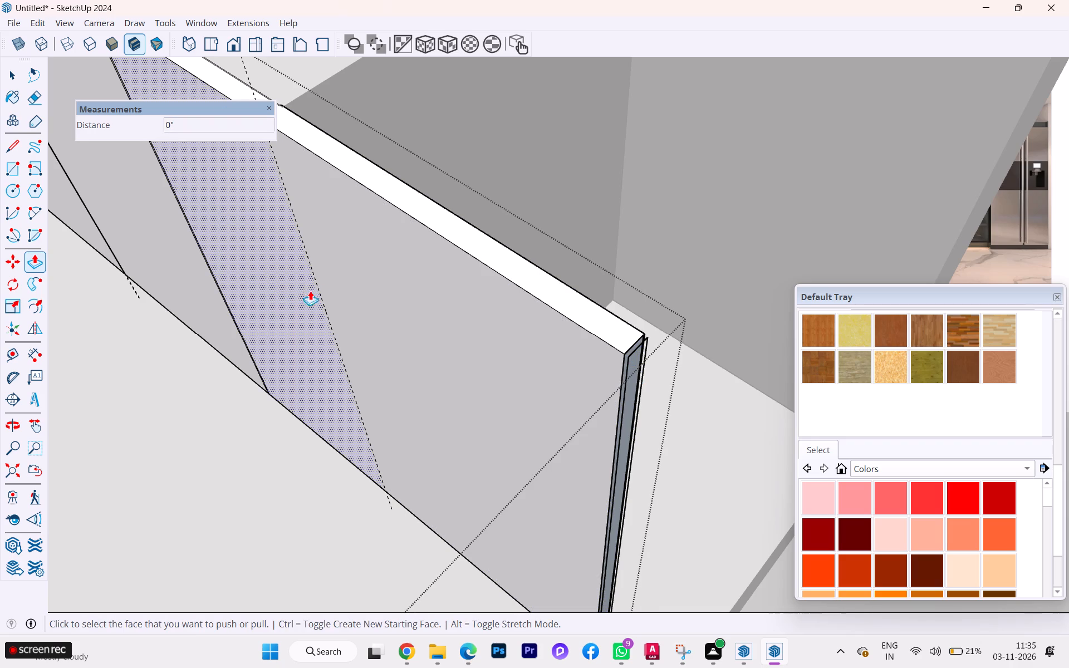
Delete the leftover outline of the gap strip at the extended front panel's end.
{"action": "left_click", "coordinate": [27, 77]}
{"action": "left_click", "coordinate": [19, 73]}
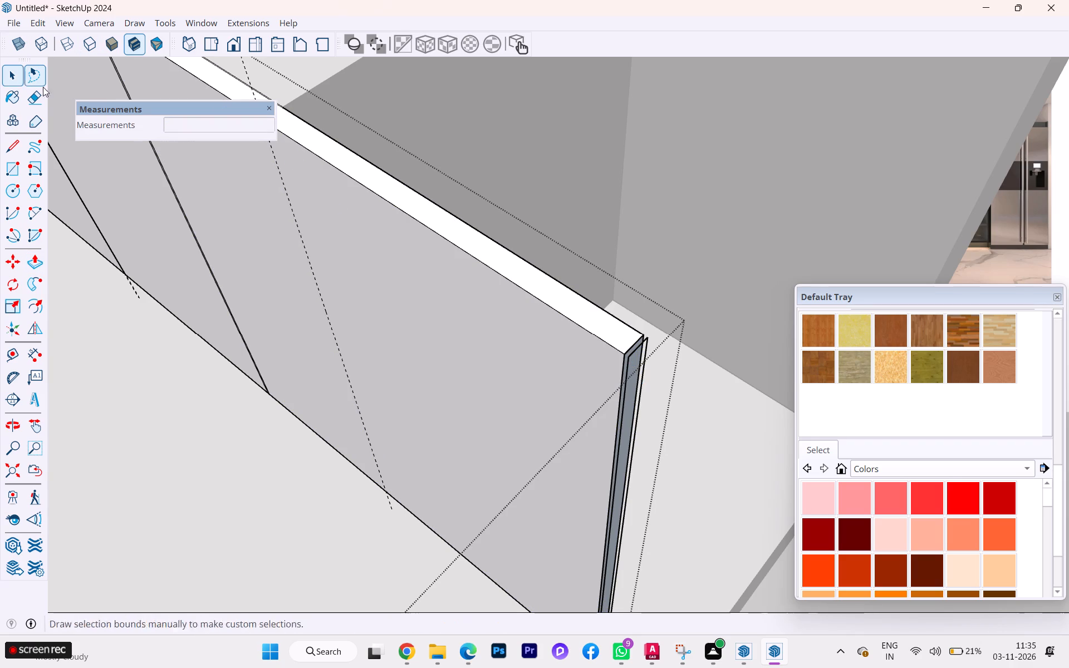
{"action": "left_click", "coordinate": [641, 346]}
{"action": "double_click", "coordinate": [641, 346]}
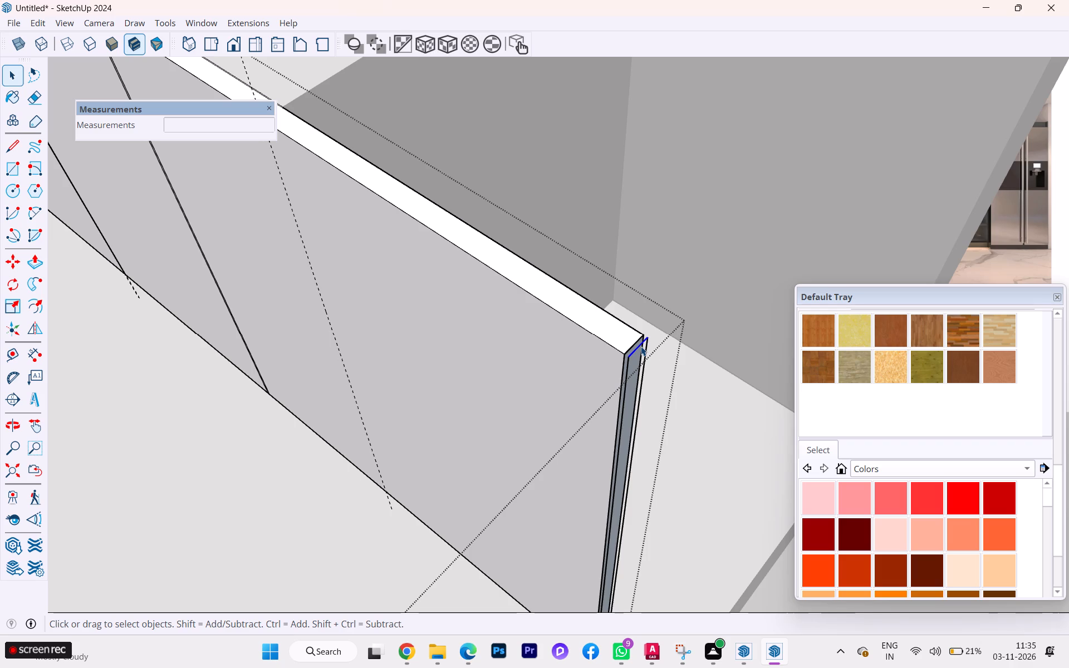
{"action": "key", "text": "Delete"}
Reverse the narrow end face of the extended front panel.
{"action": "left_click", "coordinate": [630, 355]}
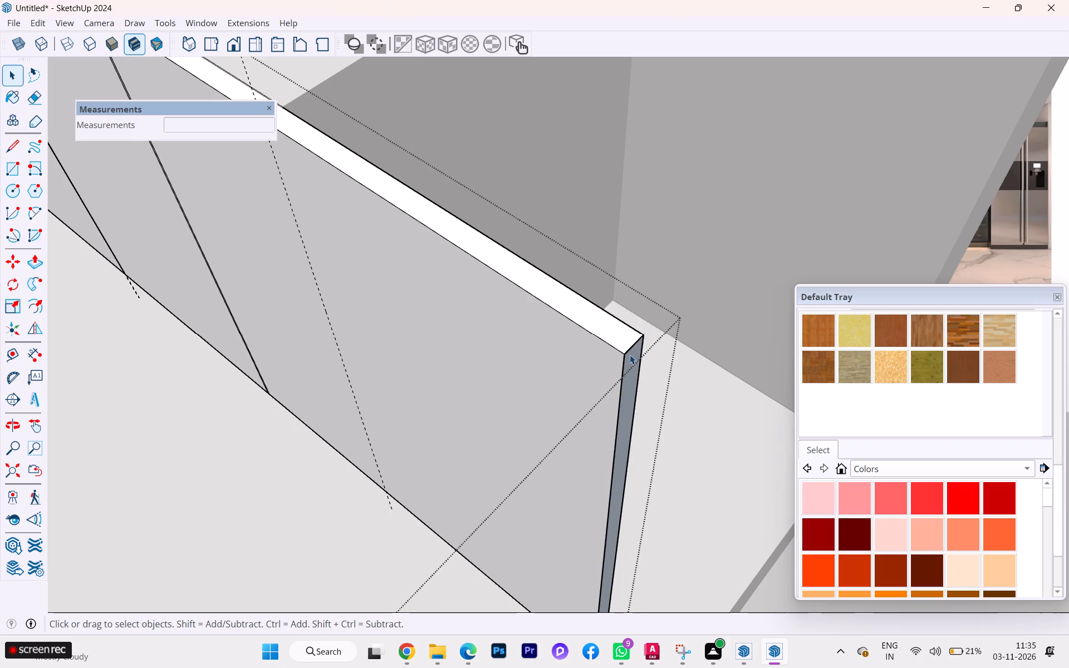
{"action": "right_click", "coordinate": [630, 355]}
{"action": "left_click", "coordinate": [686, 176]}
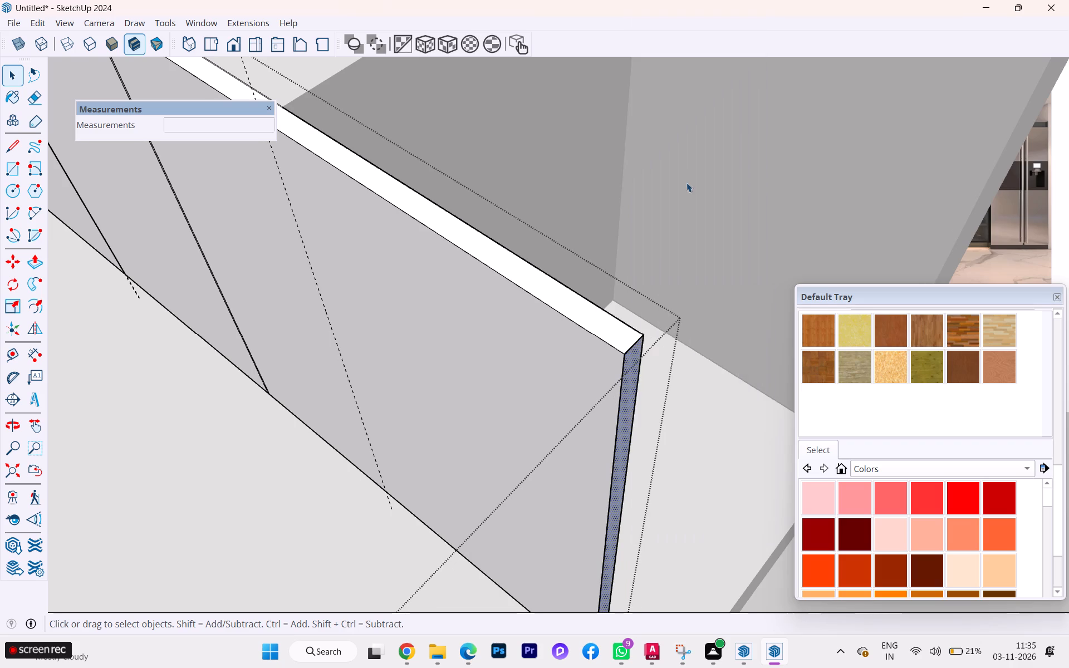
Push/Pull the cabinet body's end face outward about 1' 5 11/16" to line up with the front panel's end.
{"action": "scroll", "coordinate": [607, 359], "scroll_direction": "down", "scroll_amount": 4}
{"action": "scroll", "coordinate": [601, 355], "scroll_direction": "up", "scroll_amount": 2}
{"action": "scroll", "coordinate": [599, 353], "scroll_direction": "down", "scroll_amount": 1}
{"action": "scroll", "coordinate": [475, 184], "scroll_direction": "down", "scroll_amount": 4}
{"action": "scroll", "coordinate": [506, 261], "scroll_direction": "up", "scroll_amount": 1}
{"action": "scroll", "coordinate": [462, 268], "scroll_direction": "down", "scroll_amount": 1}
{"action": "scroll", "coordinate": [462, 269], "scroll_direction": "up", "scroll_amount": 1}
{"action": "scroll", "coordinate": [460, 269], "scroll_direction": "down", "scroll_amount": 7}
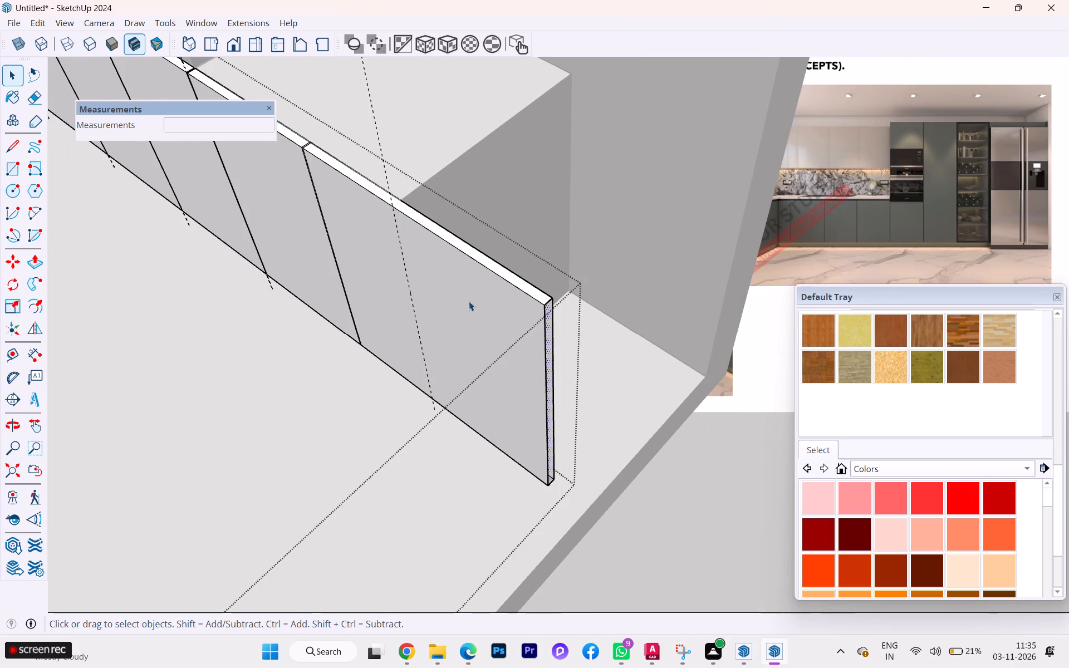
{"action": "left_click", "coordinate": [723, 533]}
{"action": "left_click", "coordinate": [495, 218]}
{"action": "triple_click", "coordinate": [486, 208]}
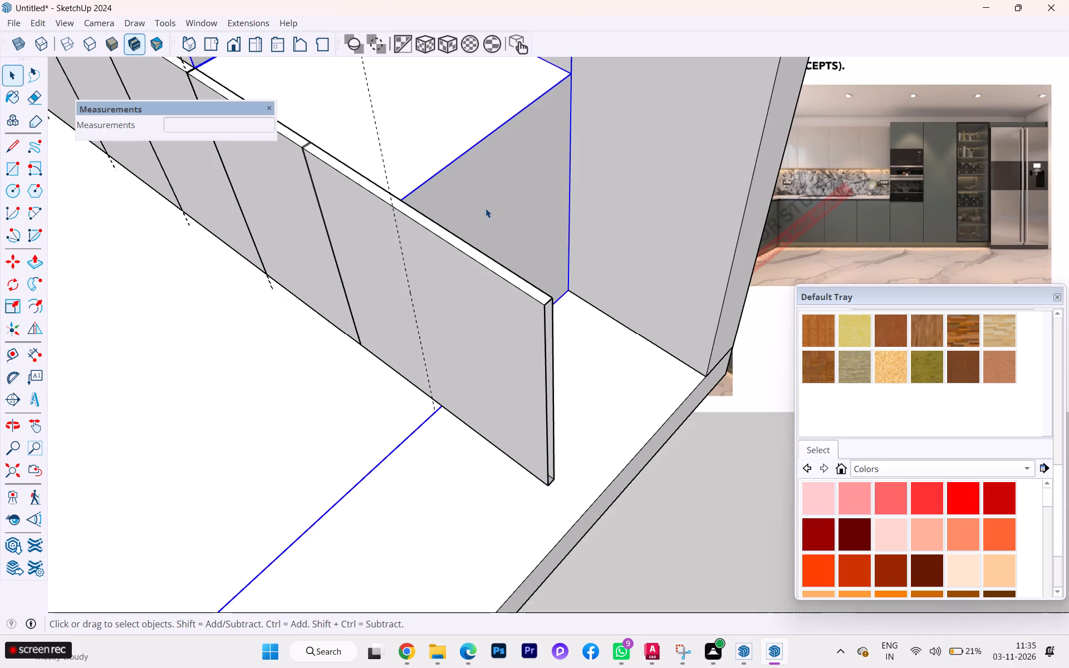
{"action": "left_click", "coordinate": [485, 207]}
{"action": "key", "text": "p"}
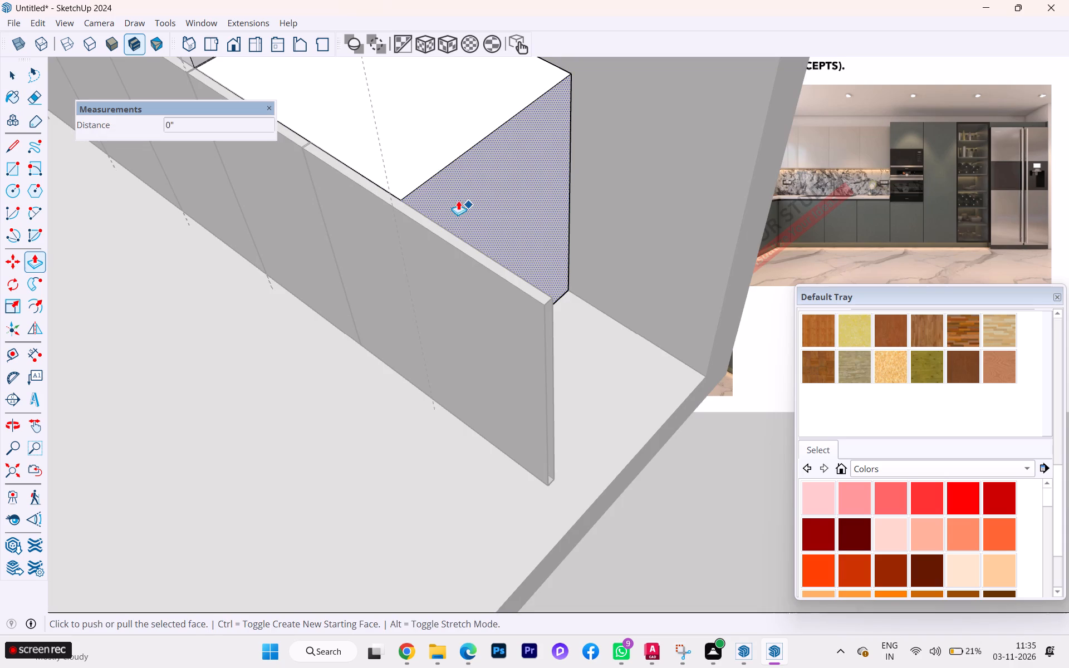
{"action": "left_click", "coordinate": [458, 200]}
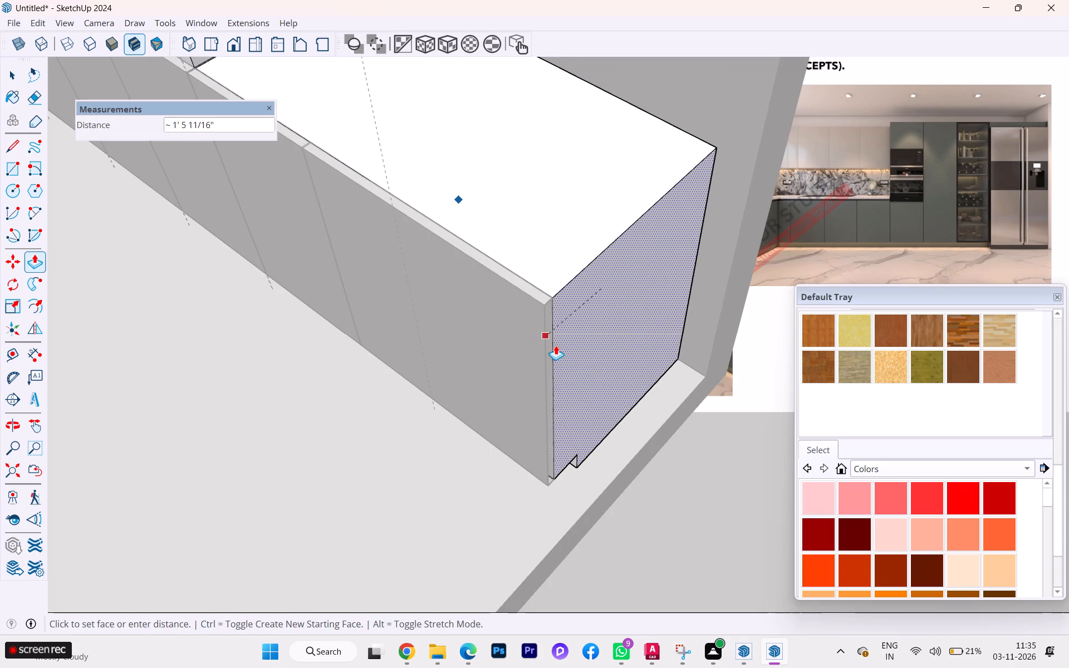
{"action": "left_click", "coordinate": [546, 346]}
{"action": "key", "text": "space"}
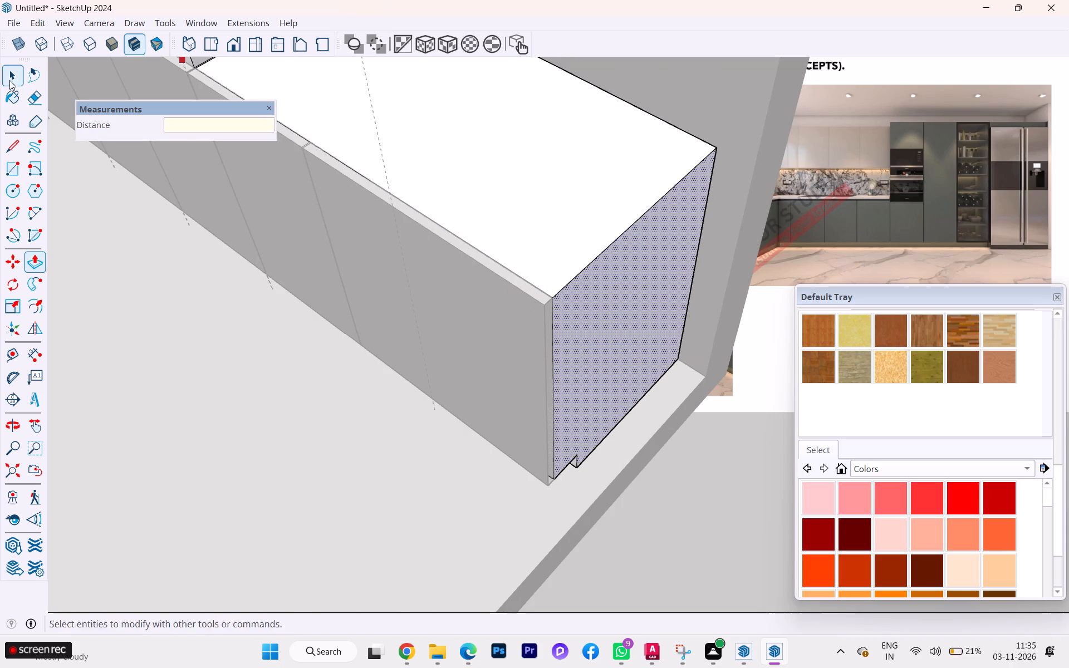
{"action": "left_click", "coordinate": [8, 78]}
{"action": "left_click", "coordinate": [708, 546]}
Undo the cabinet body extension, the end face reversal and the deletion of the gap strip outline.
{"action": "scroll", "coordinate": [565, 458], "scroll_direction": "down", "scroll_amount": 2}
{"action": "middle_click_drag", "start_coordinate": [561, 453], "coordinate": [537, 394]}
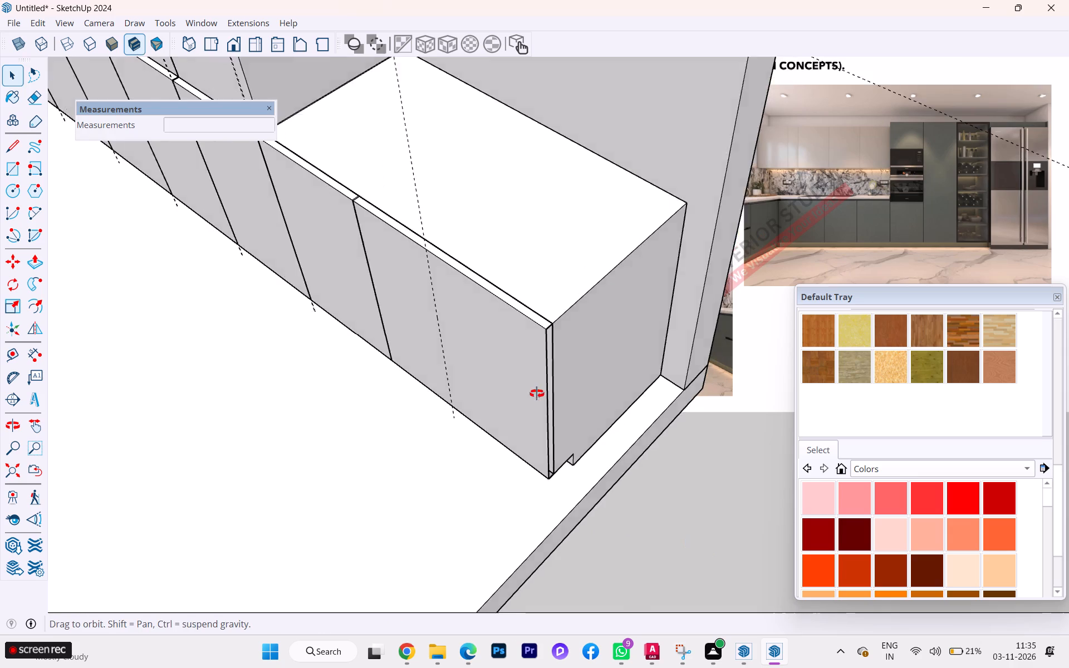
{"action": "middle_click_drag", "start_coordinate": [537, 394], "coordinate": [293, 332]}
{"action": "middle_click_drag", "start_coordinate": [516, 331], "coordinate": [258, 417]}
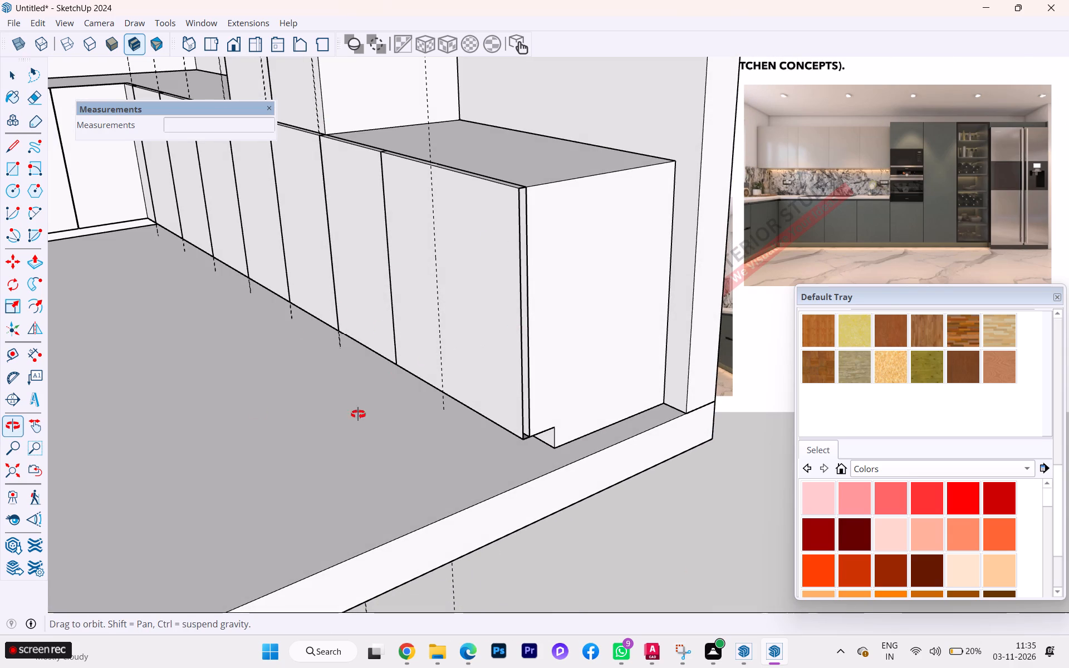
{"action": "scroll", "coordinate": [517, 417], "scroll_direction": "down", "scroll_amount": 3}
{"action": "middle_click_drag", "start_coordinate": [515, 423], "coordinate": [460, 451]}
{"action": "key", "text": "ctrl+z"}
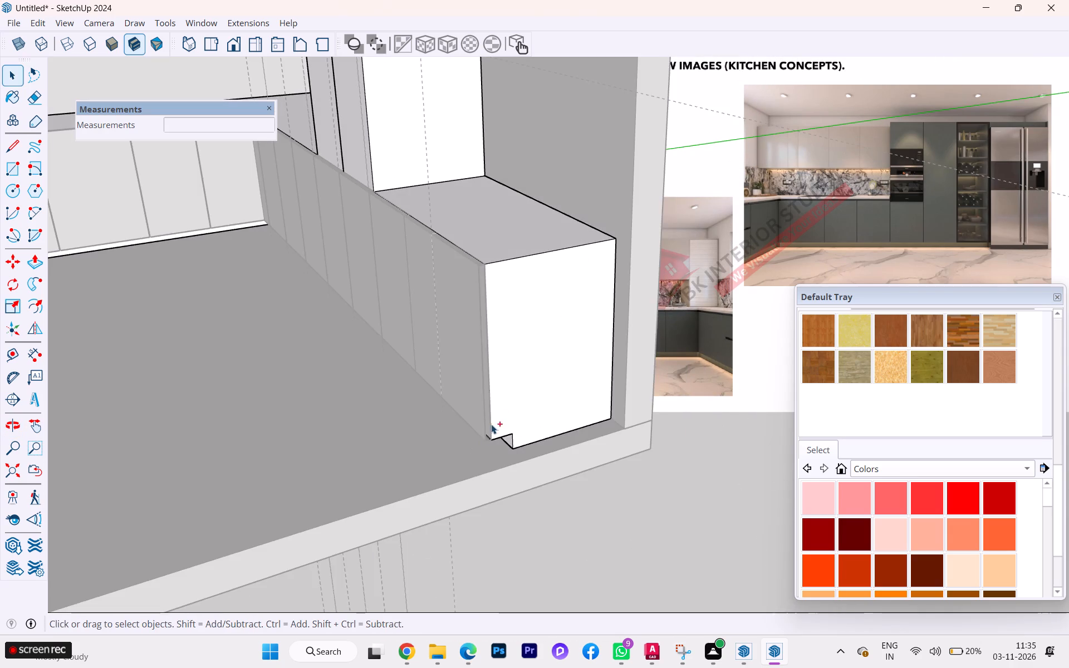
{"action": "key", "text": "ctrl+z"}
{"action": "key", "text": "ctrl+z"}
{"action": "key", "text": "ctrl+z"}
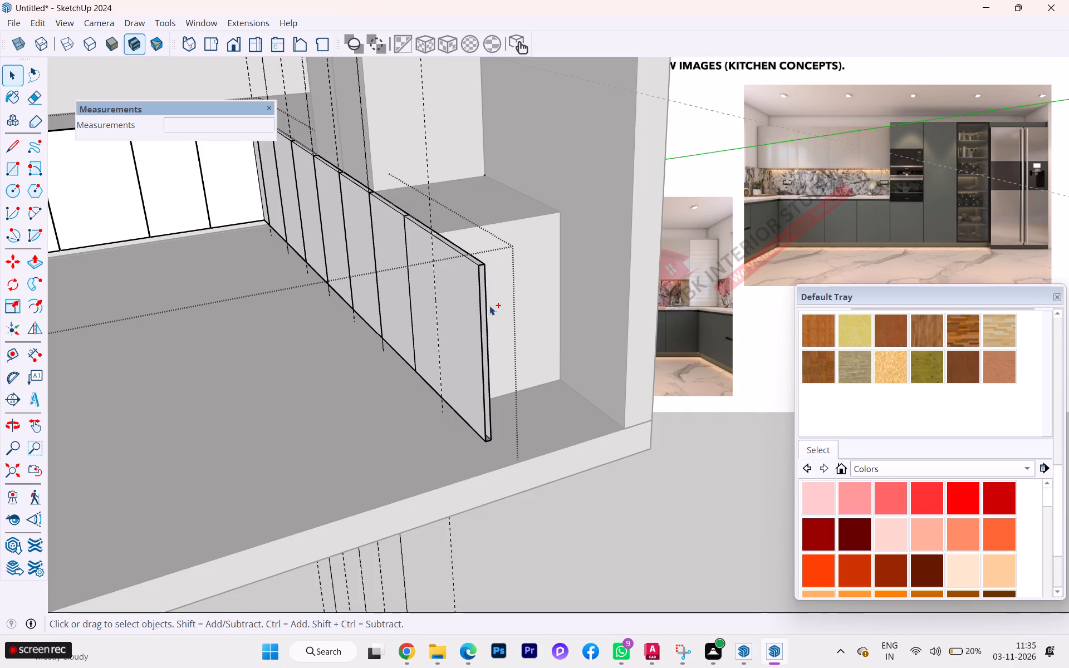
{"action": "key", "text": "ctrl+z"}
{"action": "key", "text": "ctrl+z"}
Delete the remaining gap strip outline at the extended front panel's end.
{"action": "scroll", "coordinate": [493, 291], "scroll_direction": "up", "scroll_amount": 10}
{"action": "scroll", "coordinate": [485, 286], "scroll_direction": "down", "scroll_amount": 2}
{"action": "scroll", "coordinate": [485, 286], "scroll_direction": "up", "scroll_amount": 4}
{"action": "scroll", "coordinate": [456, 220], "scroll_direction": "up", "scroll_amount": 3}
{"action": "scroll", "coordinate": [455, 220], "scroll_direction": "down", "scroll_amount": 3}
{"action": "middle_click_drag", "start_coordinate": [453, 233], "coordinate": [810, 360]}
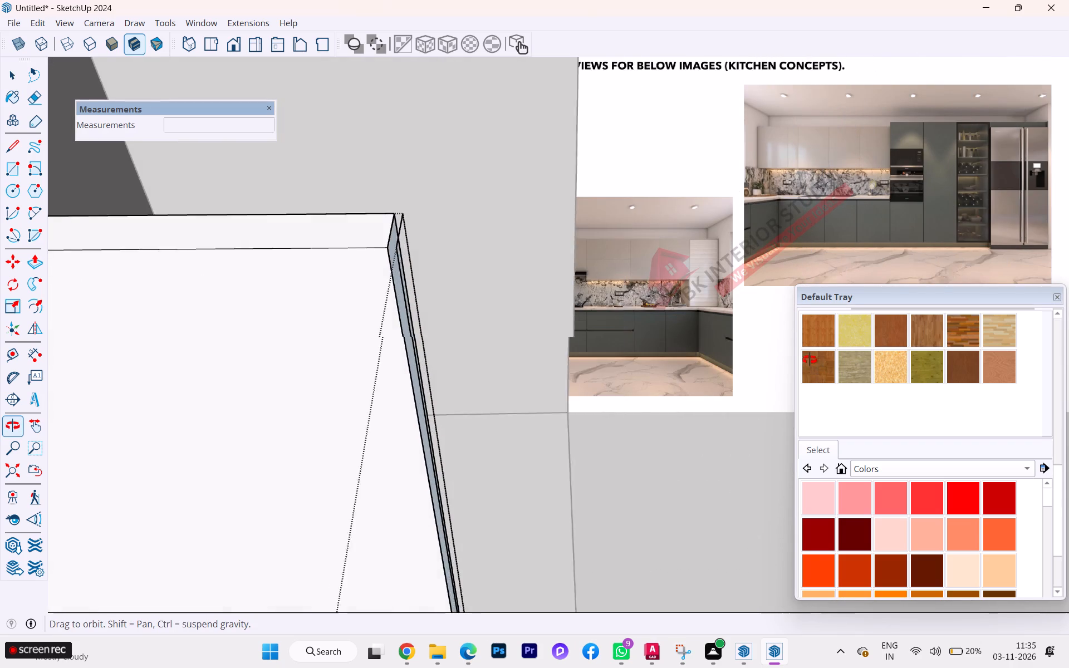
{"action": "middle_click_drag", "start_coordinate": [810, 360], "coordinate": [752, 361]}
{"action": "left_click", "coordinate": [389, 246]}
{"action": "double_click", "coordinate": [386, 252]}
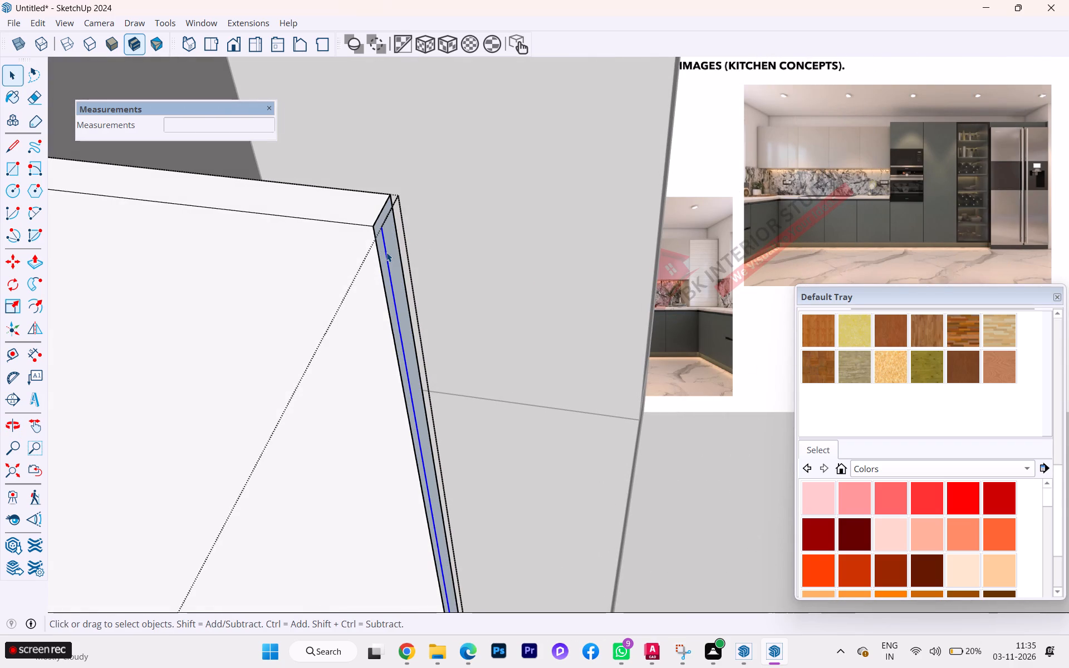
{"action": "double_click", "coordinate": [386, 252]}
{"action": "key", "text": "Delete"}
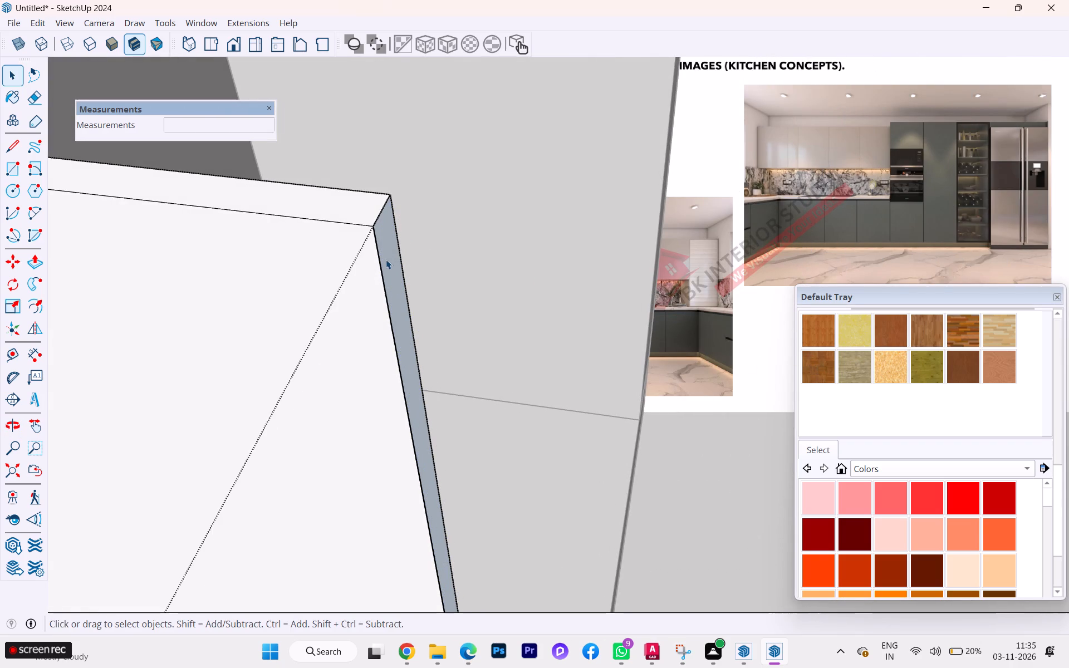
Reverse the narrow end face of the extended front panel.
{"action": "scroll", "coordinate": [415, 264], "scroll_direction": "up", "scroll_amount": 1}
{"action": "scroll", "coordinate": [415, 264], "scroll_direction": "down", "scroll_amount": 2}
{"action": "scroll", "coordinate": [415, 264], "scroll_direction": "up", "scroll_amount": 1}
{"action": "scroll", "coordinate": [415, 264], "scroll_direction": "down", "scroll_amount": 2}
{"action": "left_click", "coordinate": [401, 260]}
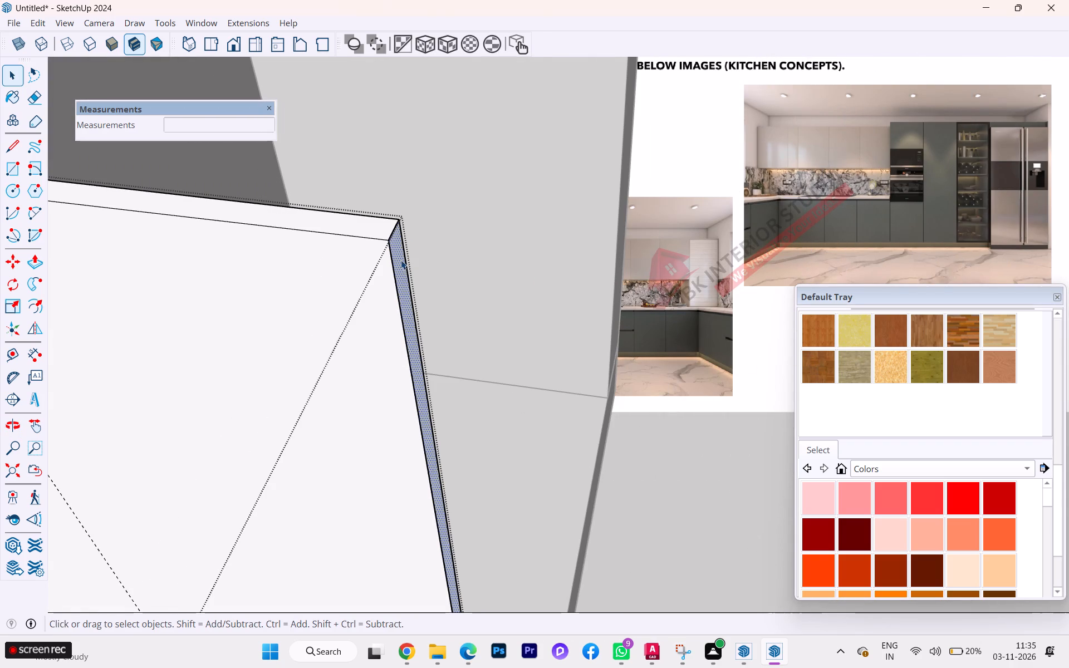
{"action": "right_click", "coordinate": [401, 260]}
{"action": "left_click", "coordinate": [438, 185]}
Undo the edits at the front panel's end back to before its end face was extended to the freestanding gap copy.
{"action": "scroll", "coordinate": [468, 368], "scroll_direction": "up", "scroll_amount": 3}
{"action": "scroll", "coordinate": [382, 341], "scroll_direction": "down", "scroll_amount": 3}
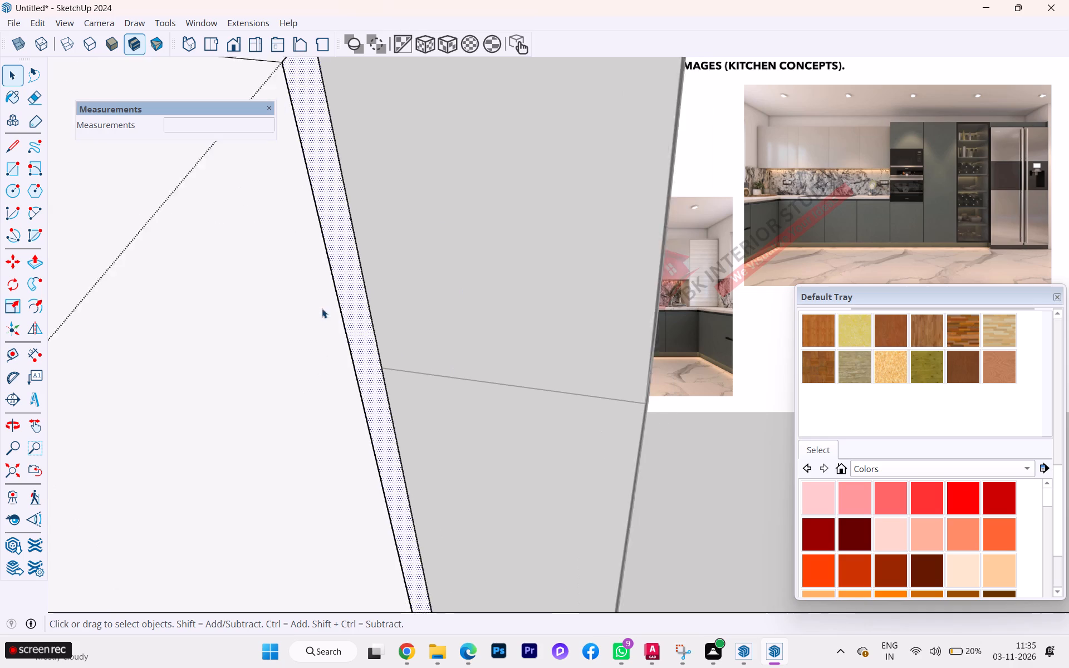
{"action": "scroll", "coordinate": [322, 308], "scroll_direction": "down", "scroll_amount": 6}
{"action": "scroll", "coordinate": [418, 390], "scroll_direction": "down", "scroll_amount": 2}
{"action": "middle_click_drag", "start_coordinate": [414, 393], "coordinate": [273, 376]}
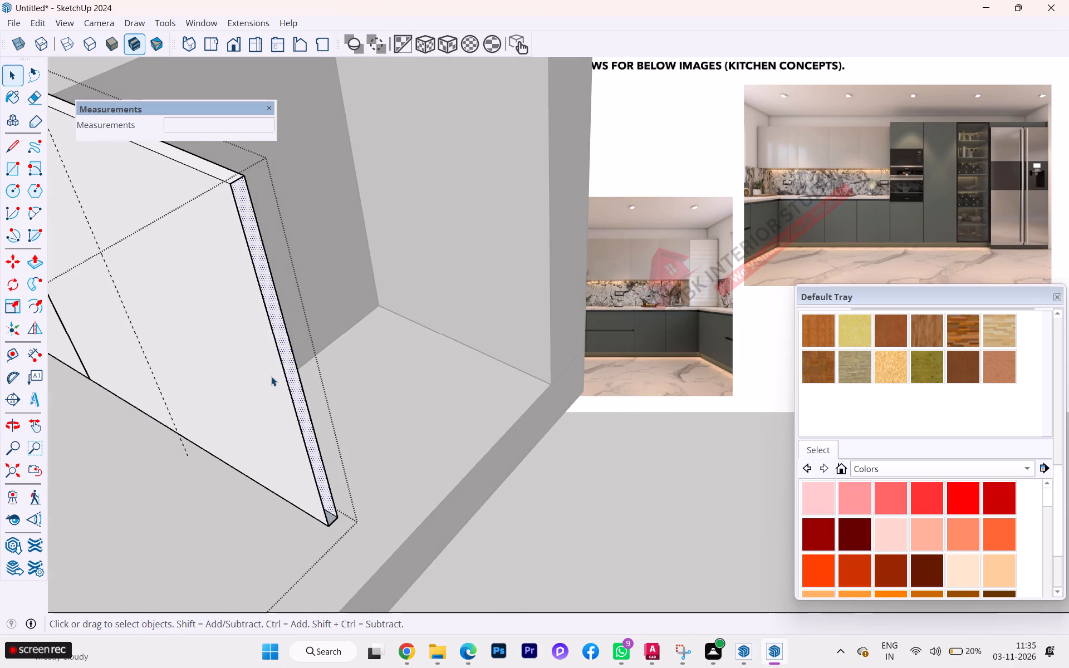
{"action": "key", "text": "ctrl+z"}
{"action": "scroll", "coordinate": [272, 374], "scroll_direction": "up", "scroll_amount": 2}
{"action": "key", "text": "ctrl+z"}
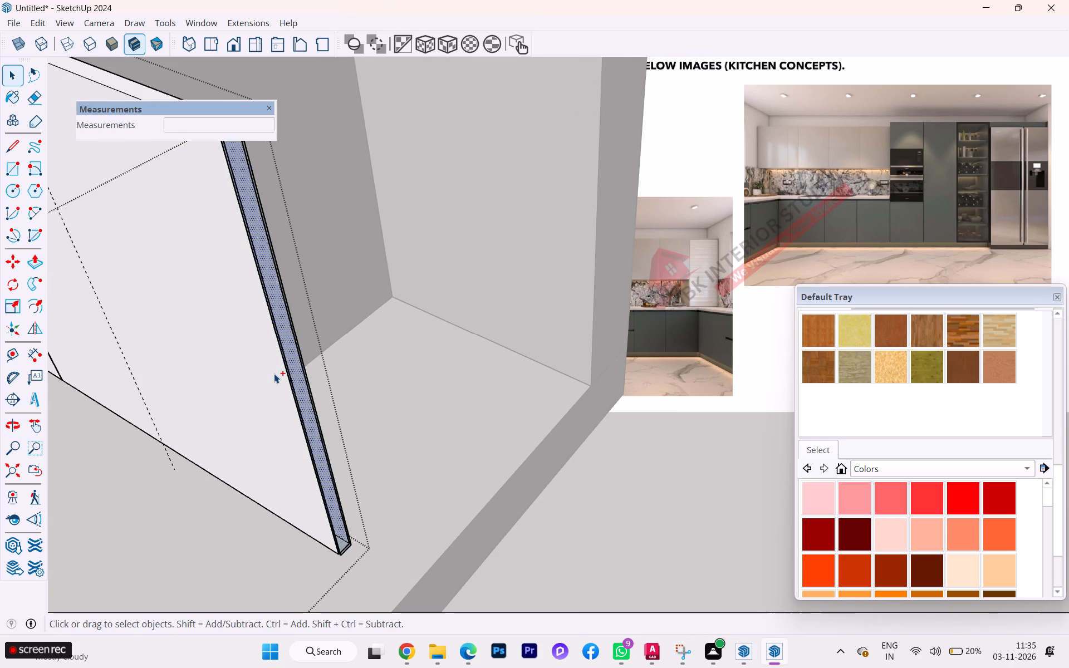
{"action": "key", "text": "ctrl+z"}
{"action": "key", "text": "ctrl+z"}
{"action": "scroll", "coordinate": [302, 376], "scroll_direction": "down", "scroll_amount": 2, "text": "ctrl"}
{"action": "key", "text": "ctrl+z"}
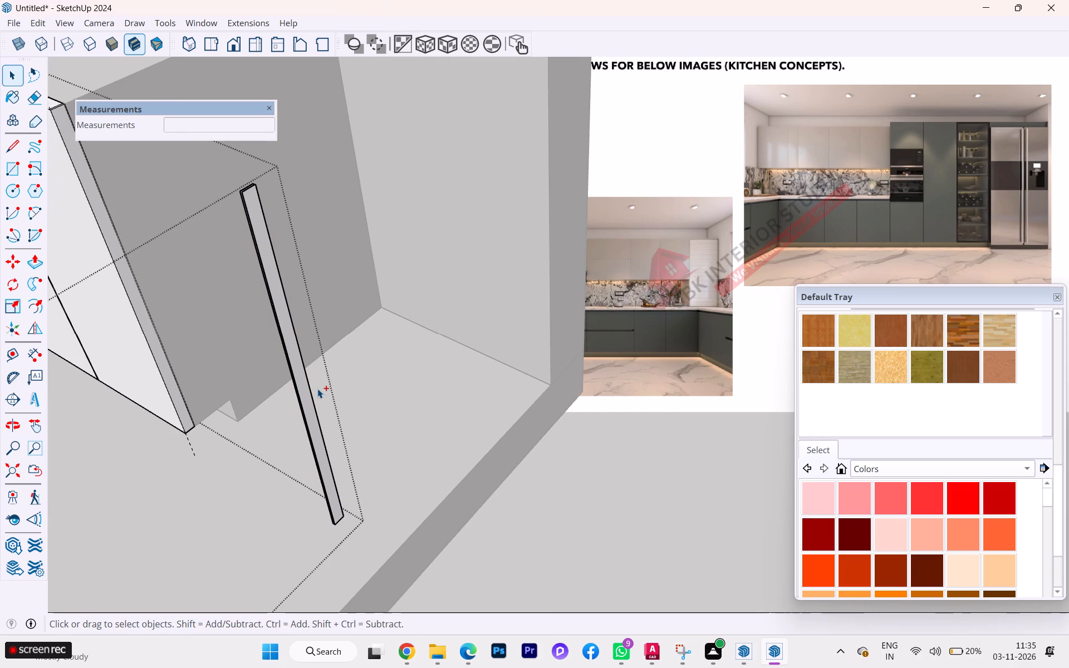
Delete the panel-side face of the freestanding gap copy together with its edges, leaving only the outer face.
{"action": "scroll", "coordinate": [379, 445], "scroll_direction": "down", "scroll_amount": 2}
{"action": "middle_click_drag", "start_coordinate": [378, 446], "coordinate": [609, 444]}
{"action": "scroll", "coordinate": [508, 349], "scroll_direction": "up", "scroll_amount": 5}
{"action": "scroll", "coordinate": [462, 324], "scroll_direction": "down", "scroll_amount": 2}
{"action": "middle_click_drag", "start_coordinate": [501, 331], "coordinate": [589, 352]}
{"action": "scroll", "coordinate": [723, 406], "scroll_direction": "up", "scroll_amount": 3}
{"action": "scroll", "coordinate": [730, 407], "scroll_direction": "down", "scroll_amount": 2}
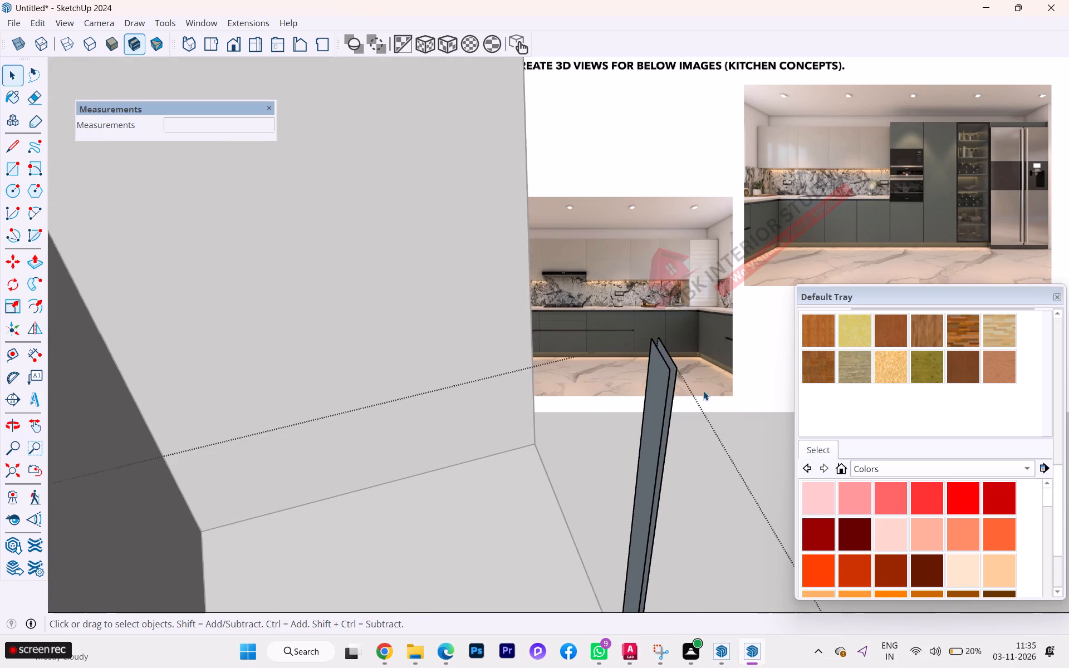
{"action": "scroll", "coordinate": [678, 379], "scroll_direction": "up", "scroll_amount": 2}
{"action": "scroll", "coordinate": [677, 379], "scroll_direction": "down", "scroll_amount": 3}
{"action": "scroll", "coordinate": [677, 379], "scroll_direction": "up", "scroll_amount": 12}
{"action": "left_click", "coordinate": [676, 380]}
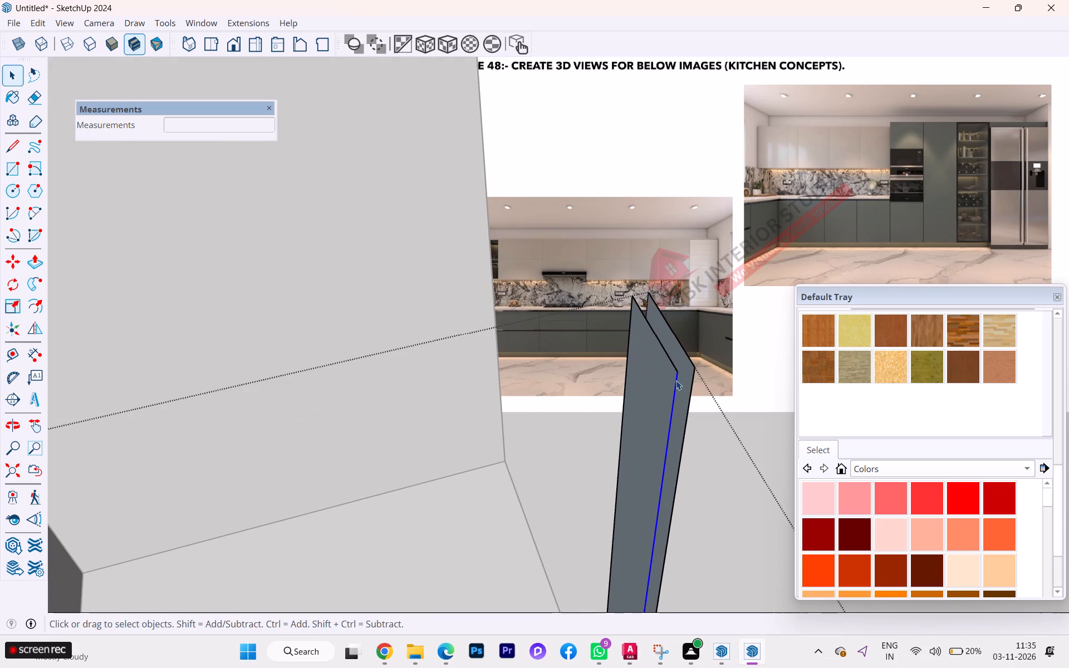
{"action": "double_click", "coordinate": [676, 380]}
{"action": "scroll", "coordinate": [684, 380], "scroll_direction": "down", "scroll_amount": 2}
{"action": "middle_click_drag", "start_coordinate": [683, 380], "coordinate": [351, 394]}
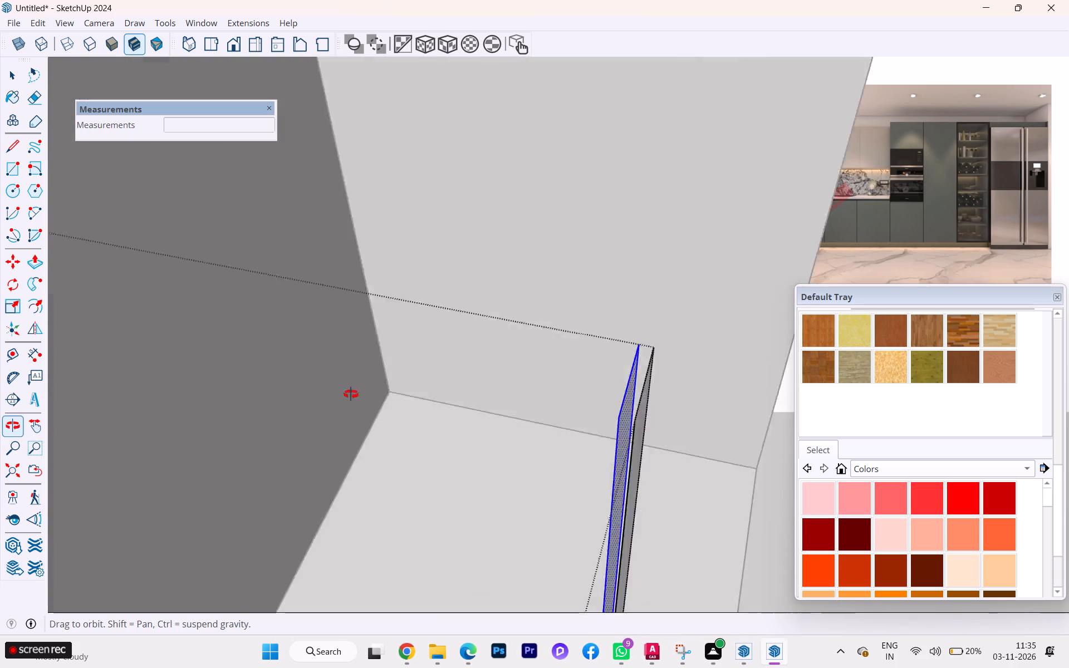
{"action": "middle_click_drag", "start_coordinate": [351, 394], "coordinate": [237, 399]}
{"action": "key", "text": "Delete"}
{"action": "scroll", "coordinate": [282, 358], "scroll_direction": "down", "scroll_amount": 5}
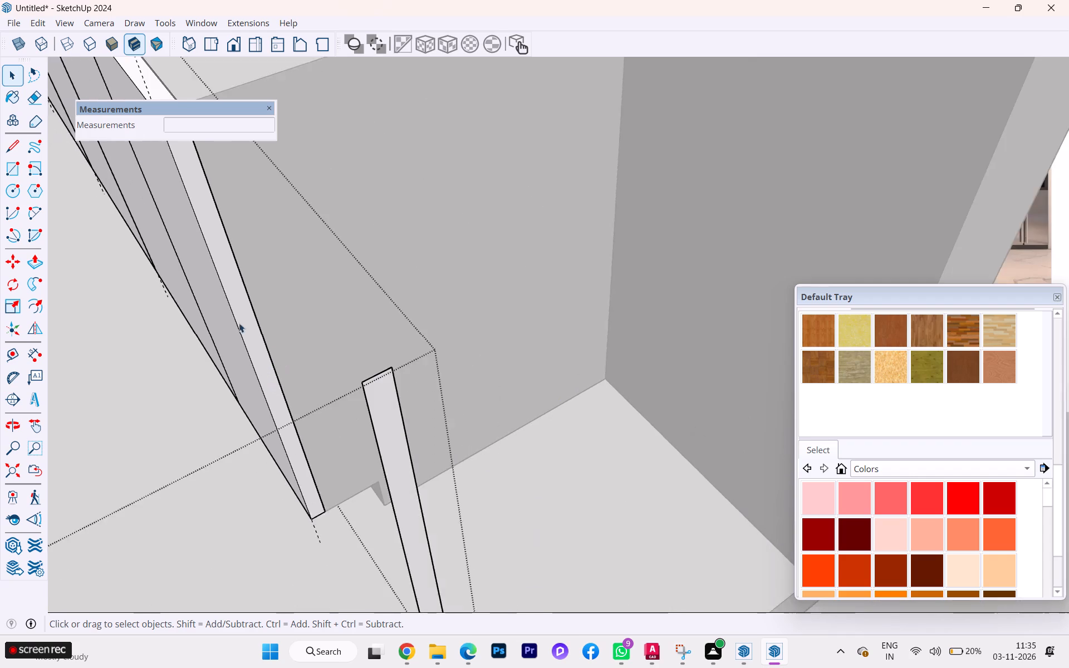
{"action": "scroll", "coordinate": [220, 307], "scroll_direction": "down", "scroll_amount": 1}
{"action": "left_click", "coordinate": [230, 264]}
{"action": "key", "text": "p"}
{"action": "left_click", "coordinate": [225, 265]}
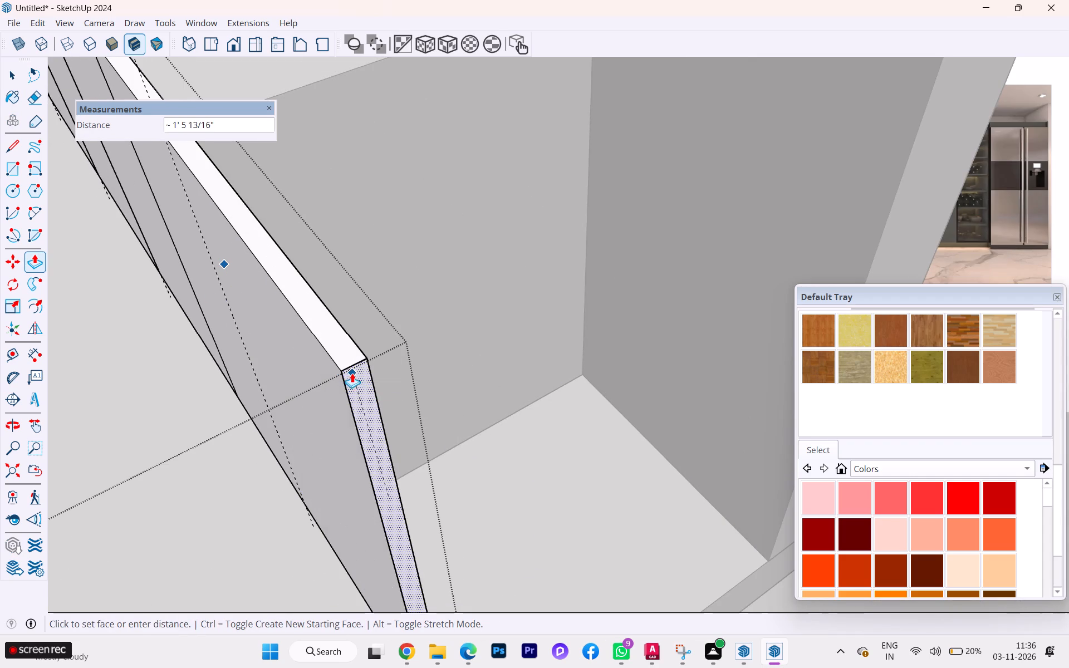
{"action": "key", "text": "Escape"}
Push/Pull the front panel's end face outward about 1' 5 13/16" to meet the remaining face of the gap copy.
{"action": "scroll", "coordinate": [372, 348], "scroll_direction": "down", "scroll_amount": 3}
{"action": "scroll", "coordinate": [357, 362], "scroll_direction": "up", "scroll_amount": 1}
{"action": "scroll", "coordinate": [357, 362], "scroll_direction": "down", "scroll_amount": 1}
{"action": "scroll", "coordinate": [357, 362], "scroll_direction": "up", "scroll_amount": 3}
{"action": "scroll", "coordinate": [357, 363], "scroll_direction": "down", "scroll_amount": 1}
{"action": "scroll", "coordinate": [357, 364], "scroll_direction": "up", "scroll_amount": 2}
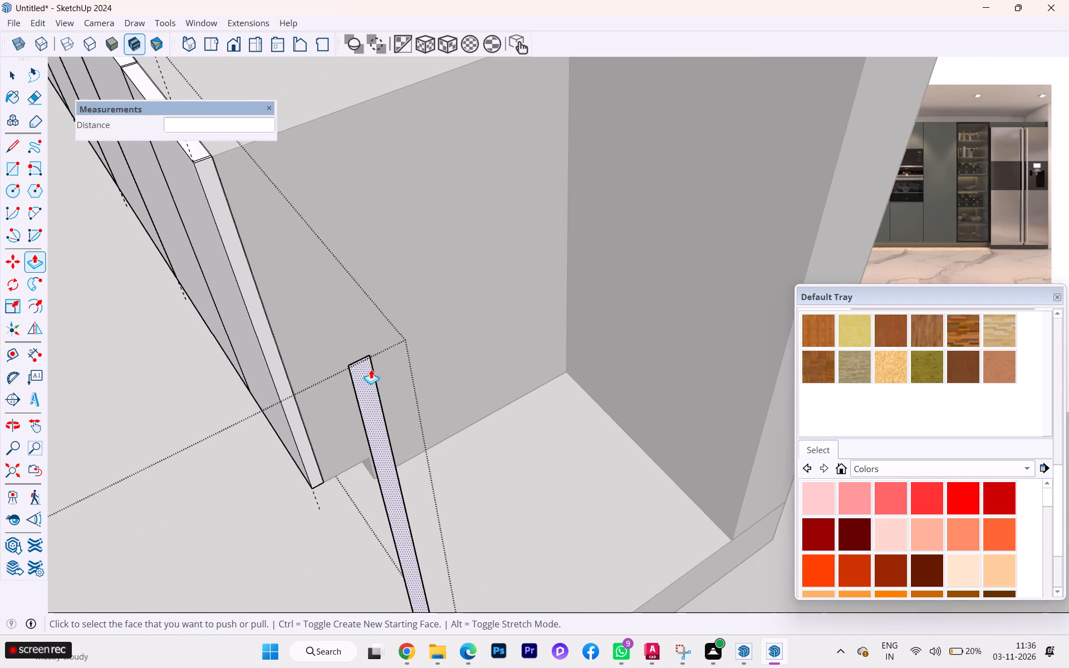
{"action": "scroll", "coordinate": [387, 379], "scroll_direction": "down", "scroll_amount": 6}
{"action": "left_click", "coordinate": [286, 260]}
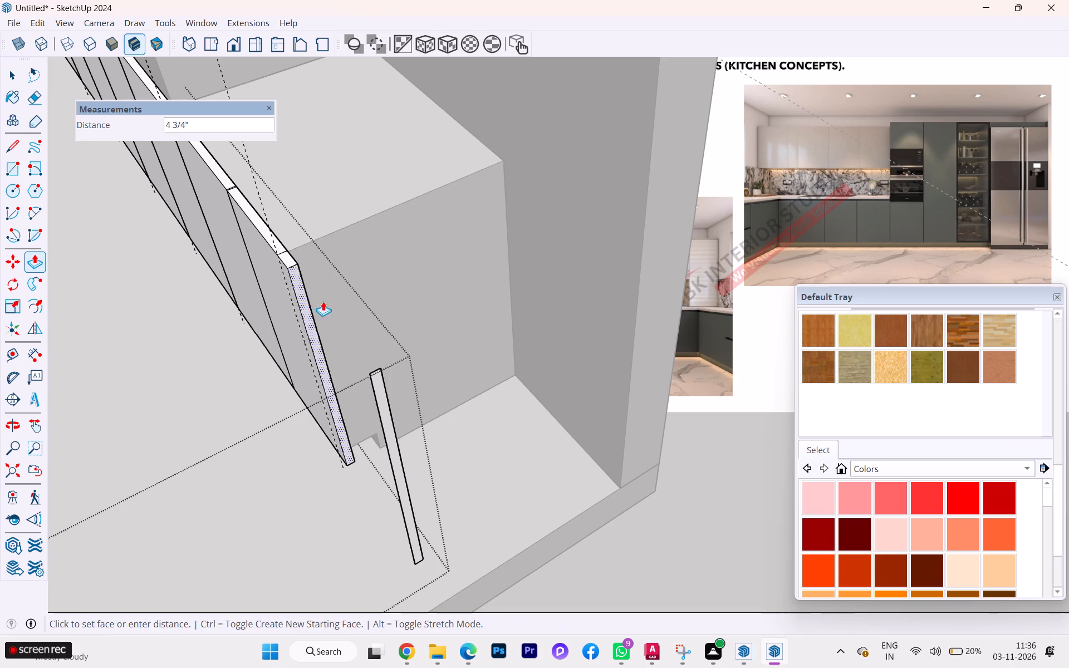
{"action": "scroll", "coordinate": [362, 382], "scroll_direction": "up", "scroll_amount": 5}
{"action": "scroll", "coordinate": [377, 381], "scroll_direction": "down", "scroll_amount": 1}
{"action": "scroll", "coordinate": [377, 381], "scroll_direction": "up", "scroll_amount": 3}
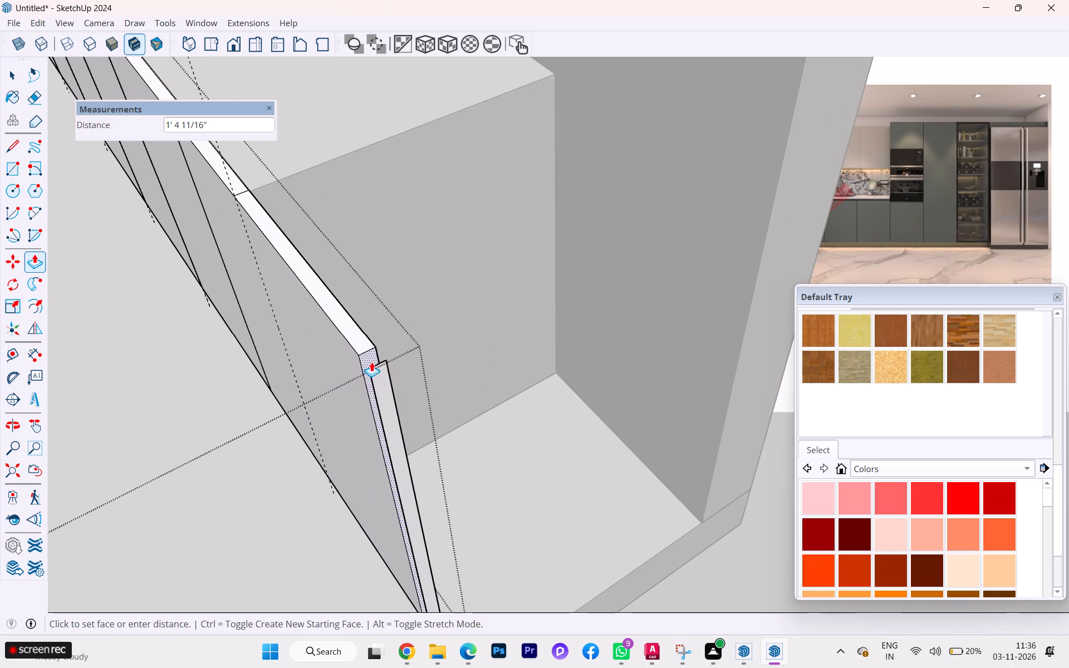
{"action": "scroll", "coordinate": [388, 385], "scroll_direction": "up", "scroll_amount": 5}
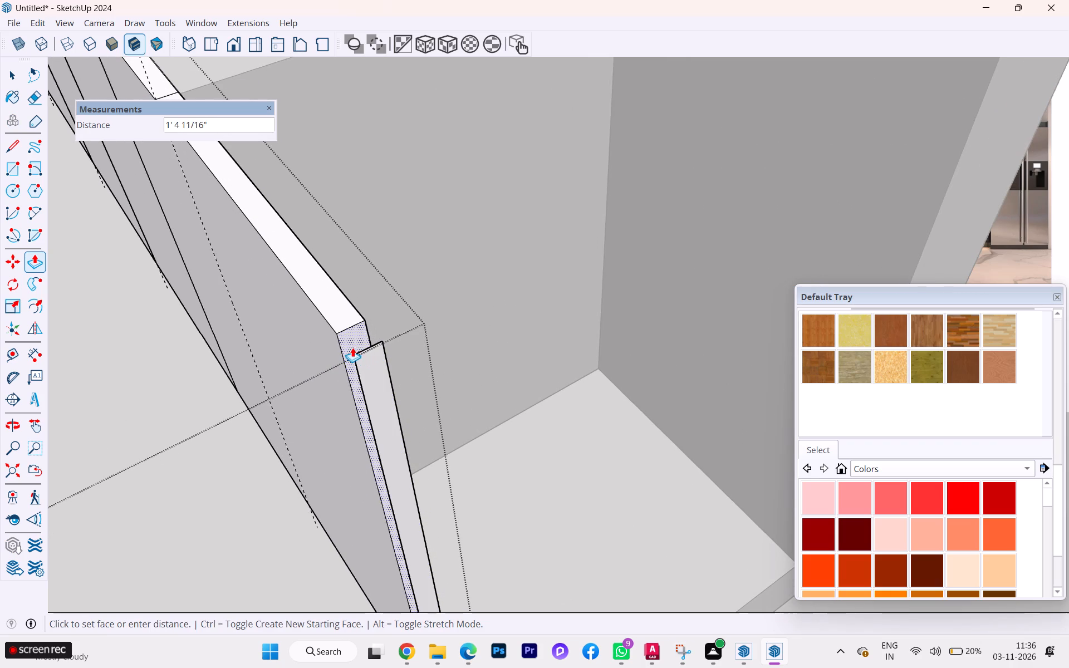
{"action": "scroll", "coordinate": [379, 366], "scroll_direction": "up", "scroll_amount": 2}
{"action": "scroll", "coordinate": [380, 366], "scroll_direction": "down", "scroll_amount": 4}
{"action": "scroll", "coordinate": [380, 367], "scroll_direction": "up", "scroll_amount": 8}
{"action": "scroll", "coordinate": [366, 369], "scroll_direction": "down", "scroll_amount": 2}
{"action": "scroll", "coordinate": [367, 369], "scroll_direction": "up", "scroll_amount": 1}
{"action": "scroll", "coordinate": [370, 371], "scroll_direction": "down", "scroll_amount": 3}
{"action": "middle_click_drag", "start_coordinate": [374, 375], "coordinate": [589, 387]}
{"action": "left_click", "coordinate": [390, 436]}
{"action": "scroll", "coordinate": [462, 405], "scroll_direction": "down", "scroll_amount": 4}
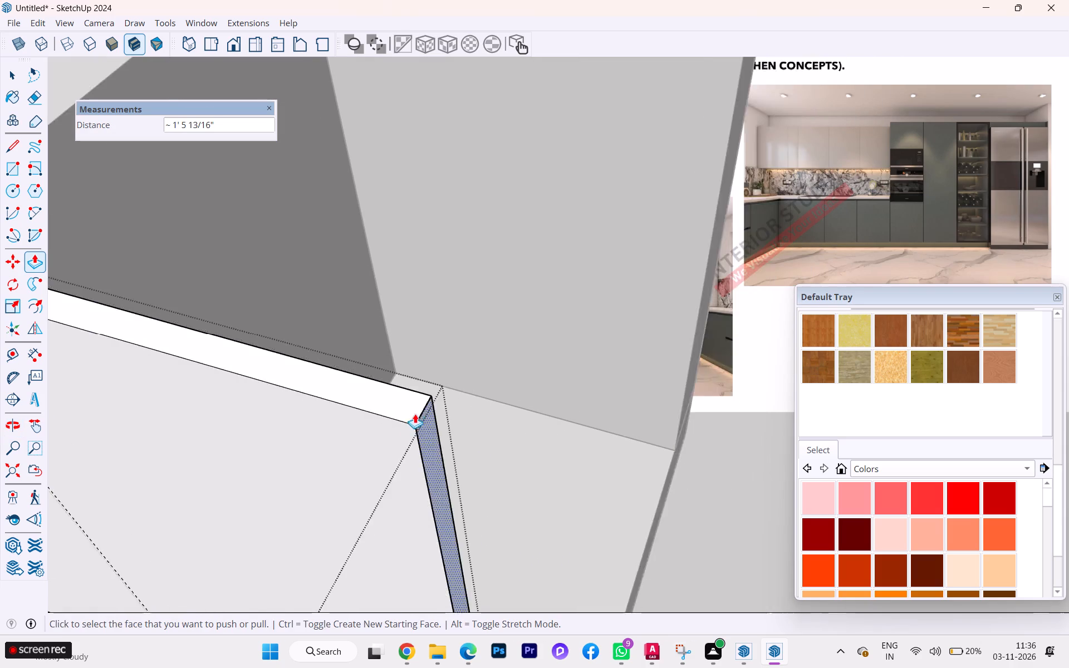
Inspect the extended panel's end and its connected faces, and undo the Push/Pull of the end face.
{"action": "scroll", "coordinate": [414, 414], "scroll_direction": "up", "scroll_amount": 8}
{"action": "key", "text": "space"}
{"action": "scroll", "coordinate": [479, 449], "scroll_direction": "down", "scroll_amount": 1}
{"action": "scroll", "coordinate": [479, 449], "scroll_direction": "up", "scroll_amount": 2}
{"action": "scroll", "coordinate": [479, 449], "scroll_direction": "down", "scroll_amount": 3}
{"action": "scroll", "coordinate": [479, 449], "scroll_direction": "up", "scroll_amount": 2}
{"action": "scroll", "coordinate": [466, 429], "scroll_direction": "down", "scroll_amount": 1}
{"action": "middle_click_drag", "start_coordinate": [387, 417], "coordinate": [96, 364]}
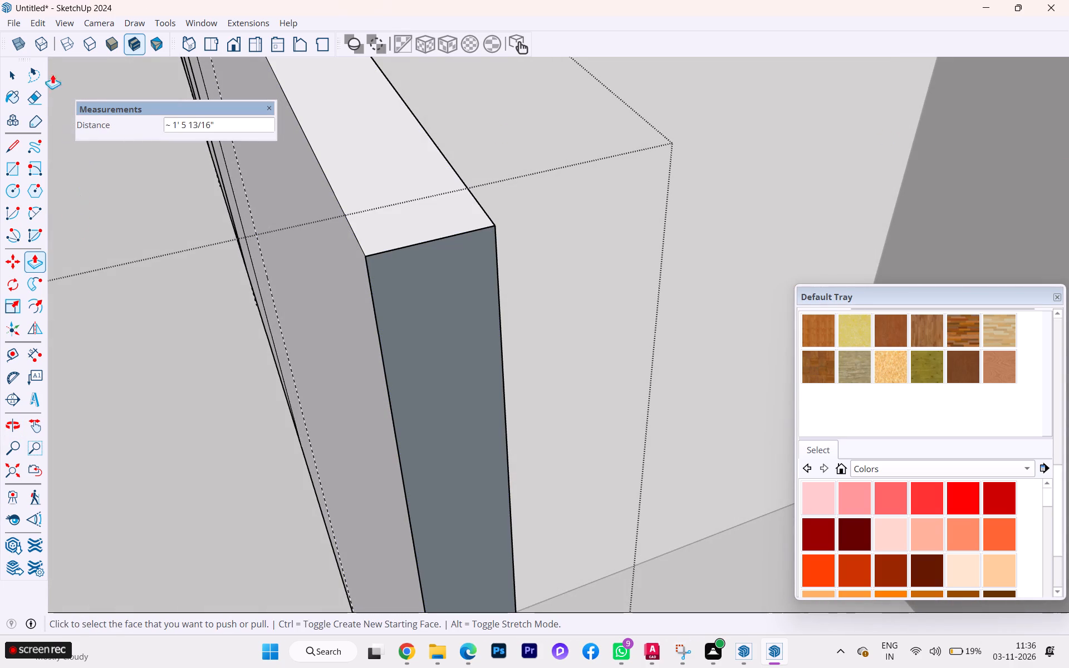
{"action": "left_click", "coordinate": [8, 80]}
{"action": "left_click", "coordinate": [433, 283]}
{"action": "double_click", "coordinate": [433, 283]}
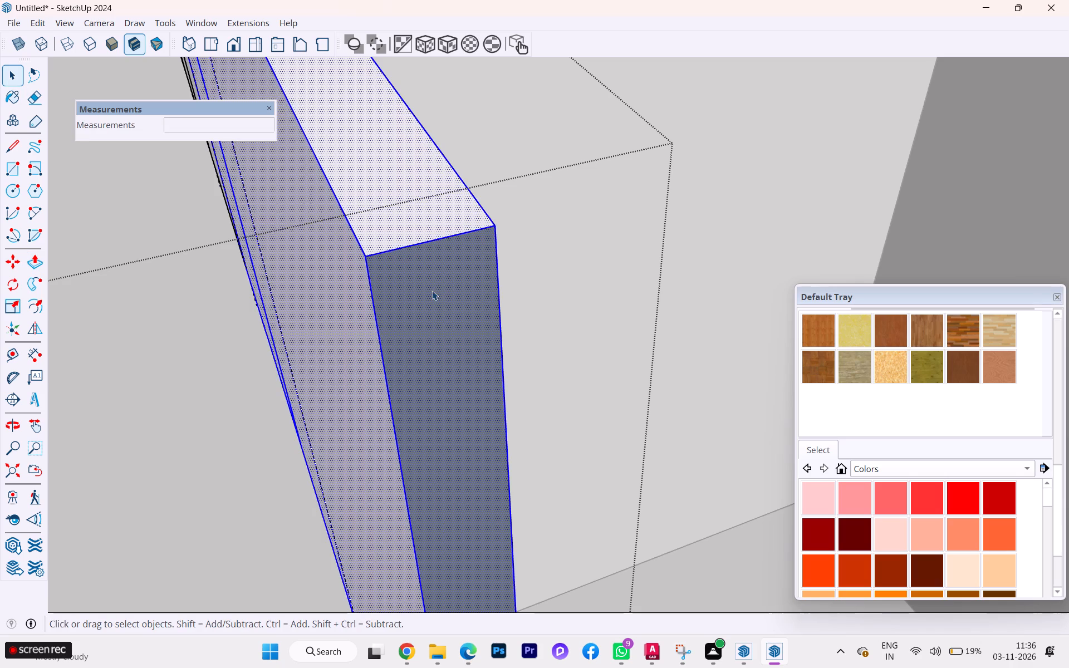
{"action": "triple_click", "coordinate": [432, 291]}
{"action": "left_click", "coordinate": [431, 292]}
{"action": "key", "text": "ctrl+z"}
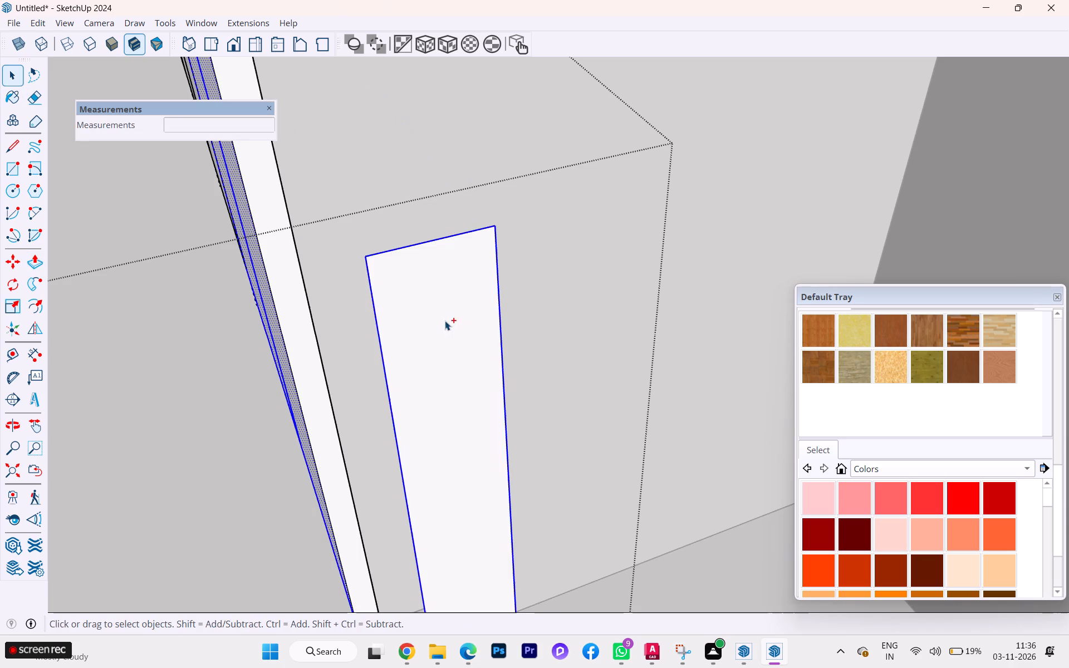
Select the freestanding gap strip's face and its edges beyond the front panel's end.
{"action": "double_click", "coordinate": [429, 314]}
{"action": "scroll", "coordinate": [429, 314], "scroll_direction": "down", "scroll_amount": 3}
{"action": "scroll", "coordinate": [254, 412], "scroll_direction": "down", "scroll_amount": 1}
{"action": "middle_click_drag", "start_coordinate": [259, 417], "coordinate": [434, 392]}
{"action": "scroll", "coordinate": [317, 420], "scroll_direction": "down", "scroll_amount": 6}
{"action": "scroll", "coordinate": [288, 402], "scroll_direction": "up", "scroll_amount": 1}
{"action": "scroll", "coordinate": [288, 402], "scroll_direction": "down", "scroll_amount": 1}
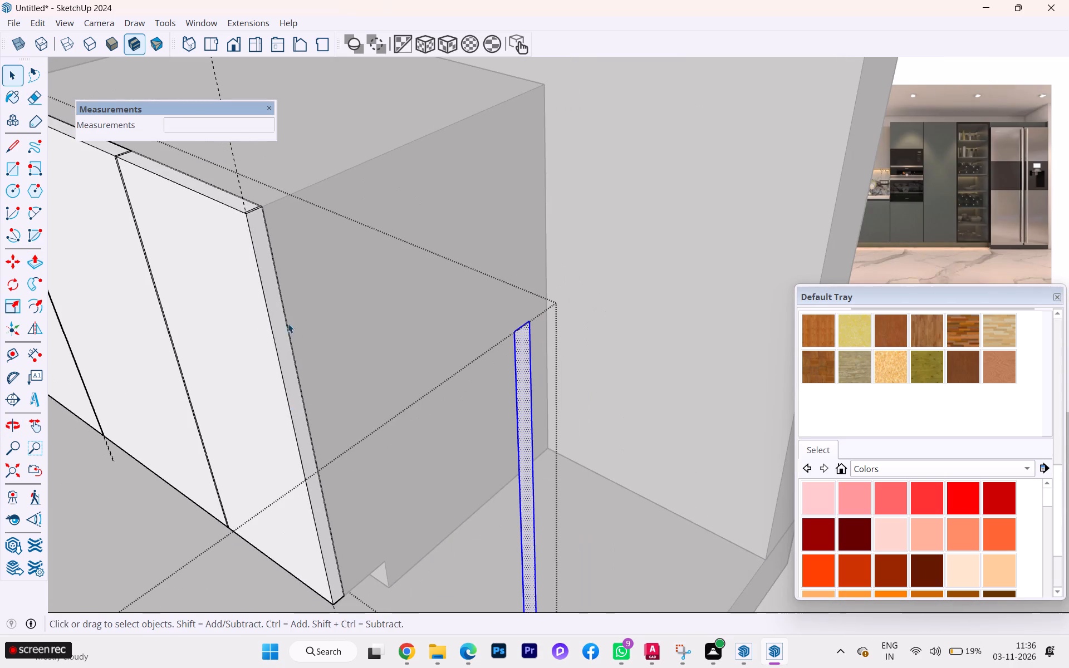
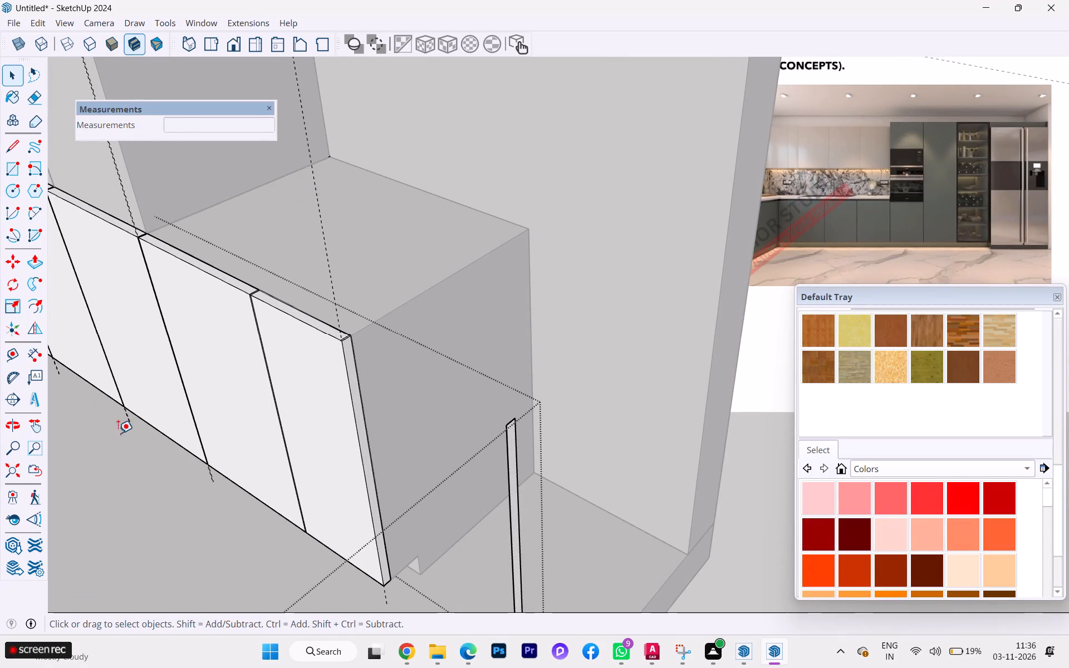
Place a vertical guide along the outer edge of the thin strip standing beyond the base cabinets.
{"action": "key", "text": "t"}
{"action": "scroll", "coordinate": [484, 499], "scroll_direction": "up", "scroll_amount": 1}
{"action": "scroll", "coordinate": [490, 497], "scroll_direction": "down", "scroll_amount": 1}
{"action": "scroll", "coordinate": [491, 496], "scroll_direction": "up", "scroll_amount": 2}
{"action": "scroll", "coordinate": [507, 493], "scroll_direction": "down", "scroll_amount": 1}
{"action": "scroll", "coordinate": [507, 493], "scroll_direction": "up", "scroll_amount": 1}
{"action": "left_click", "coordinate": [525, 477]}
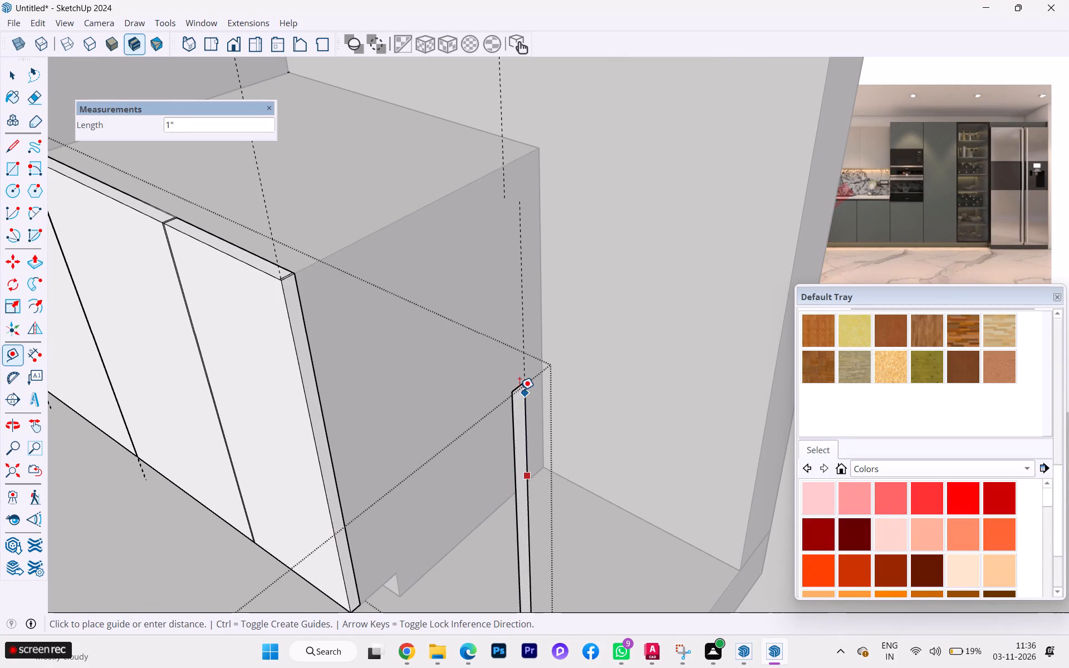
{"action": "left_click", "coordinate": [519, 389]}
{"action": "key", "text": "space"}
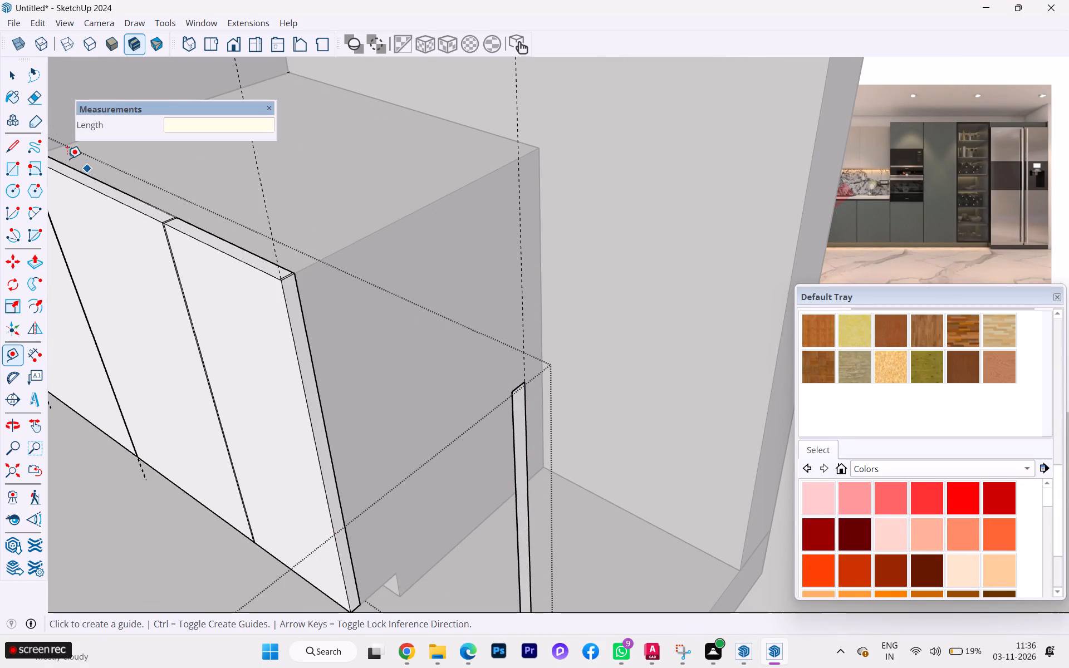
Delete the thin freestanding strip beyond the end of the base cabinets.
{"action": "left_click", "coordinate": [16, 78]}
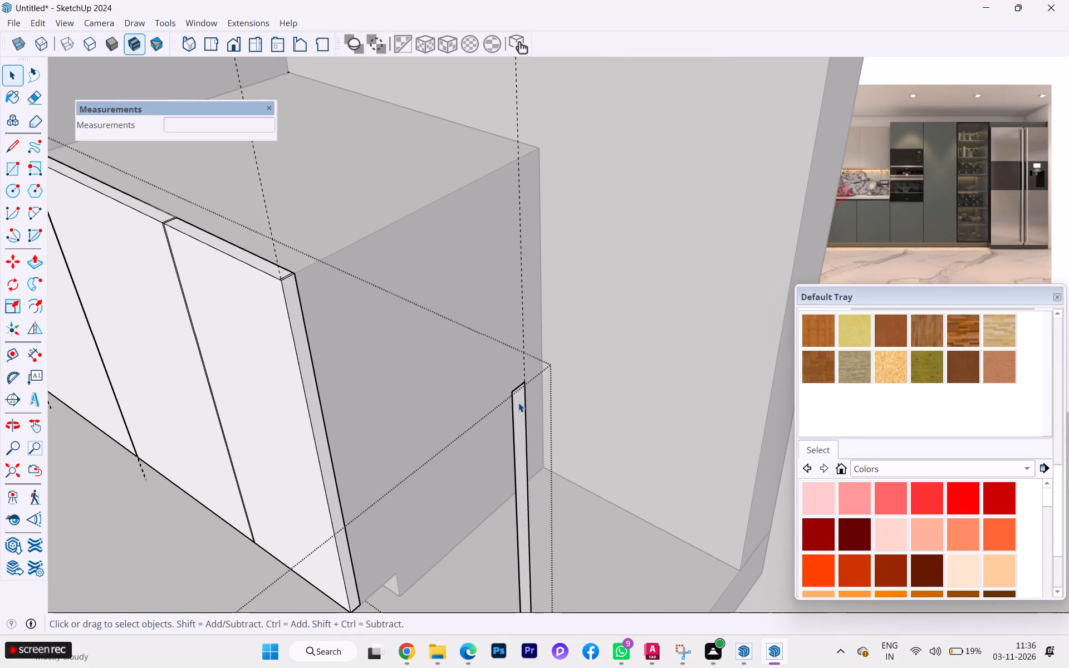
{"action": "double_click", "coordinate": [519, 402]}
{"action": "key", "text": "Delete"}
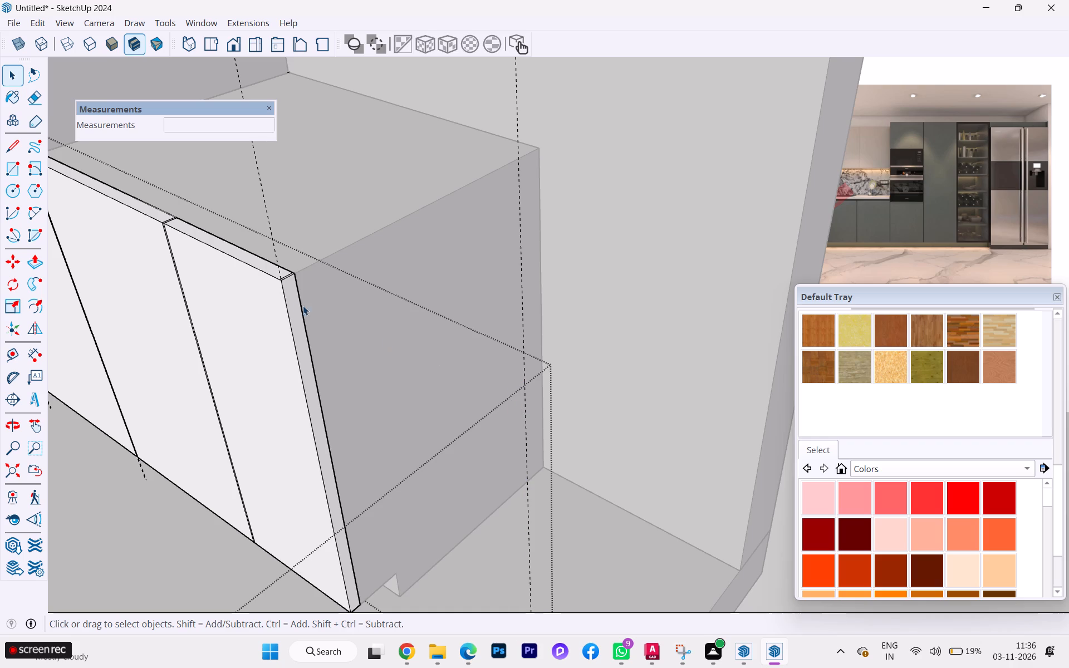
Erase the extra edge line across the top of the last base shutter, beside its outer end.
{"action": "scroll", "coordinate": [303, 268], "scroll_direction": "up", "scroll_amount": 7}
{"action": "scroll", "coordinate": [288, 329], "scroll_direction": "down", "scroll_amount": 2}
{"action": "scroll", "coordinate": [288, 329], "scroll_direction": "up", "scroll_amount": 4}
{"action": "scroll", "coordinate": [286, 322], "scroll_direction": "down", "scroll_amount": 1}
{"action": "scroll", "coordinate": [286, 322], "scroll_direction": "up", "scroll_amount": 2}
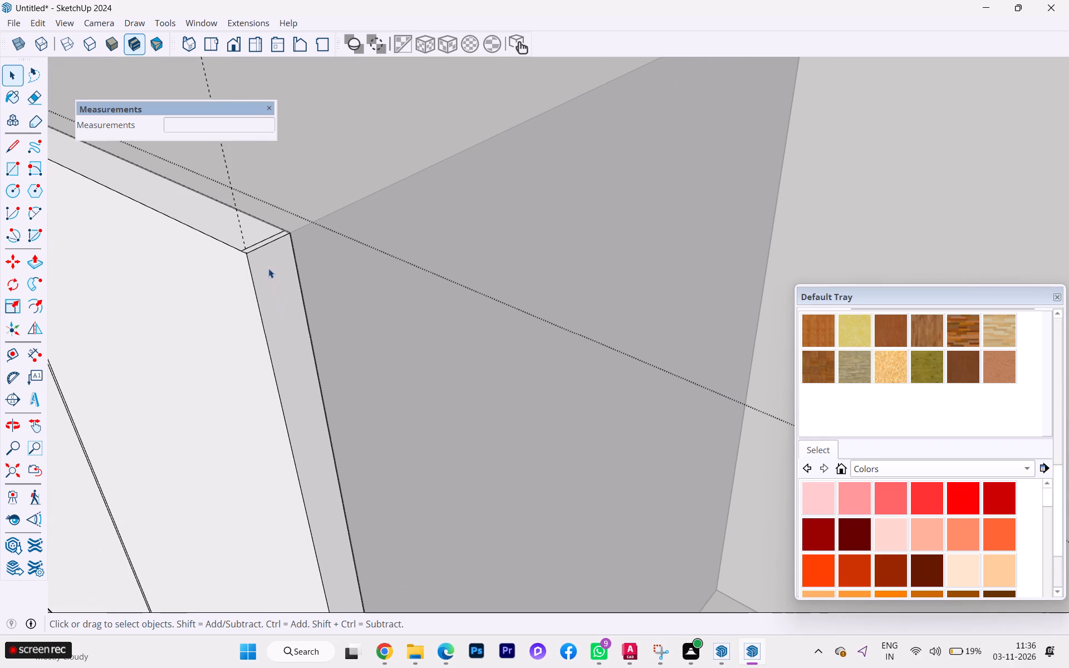
{"action": "key", "text": "e"}
{"action": "scroll", "coordinate": [237, 213], "scroll_direction": "up", "scroll_amount": 7}
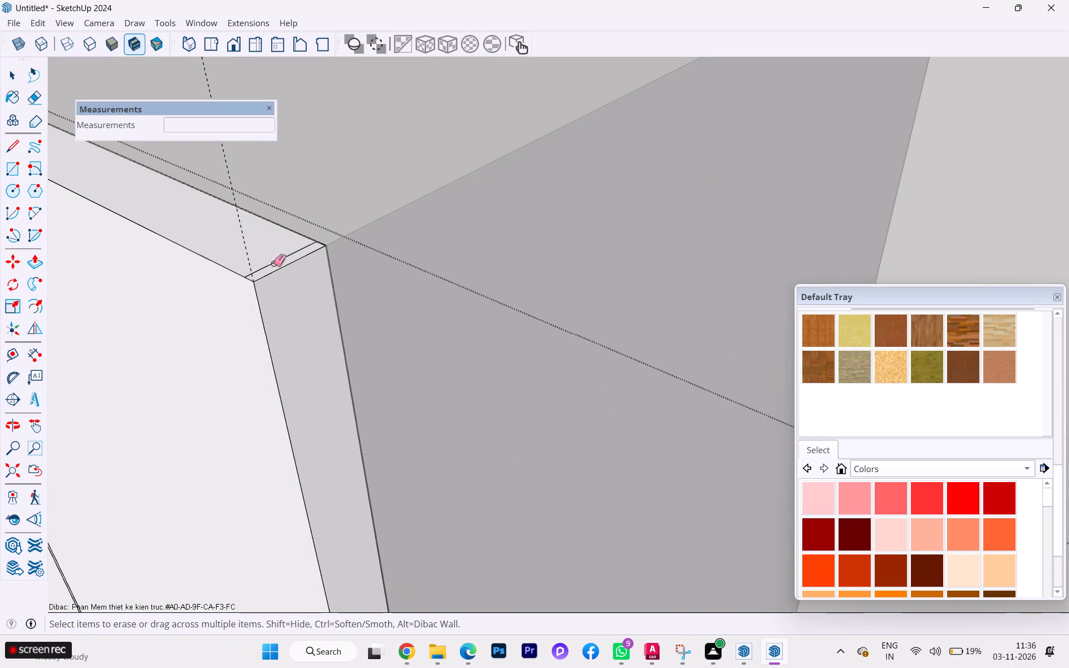
{"action": "scroll", "coordinate": [273, 264], "scroll_direction": "down", "scroll_amount": 9}
{"action": "scroll", "coordinate": [289, 266], "scroll_direction": "up", "scroll_amount": 1}
{"action": "scroll", "coordinate": [288, 267], "scroll_direction": "down", "scroll_amount": 5}
{"action": "scroll", "coordinate": [253, 262], "scroll_direction": "up", "scroll_amount": 1}
{"action": "scroll", "coordinate": [253, 262], "scroll_direction": "down", "scroll_amount": 6}
{"action": "scroll", "coordinate": [263, 269], "scroll_direction": "up", "scroll_amount": 1}
{"action": "scroll", "coordinate": [265, 268], "scroll_direction": "down", "scroll_amount": 1}
{"action": "scroll", "coordinate": [266, 267], "scroll_direction": "up", "scroll_amount": 2}
{"action": "scroll", "coordinate": [266, 267], "scroll_direction": "down", "scroll_amount": 1}
{"action": "scroll", "coordinate": [266, 267], "scroll_direction": "up", "scroll_amount": 2}
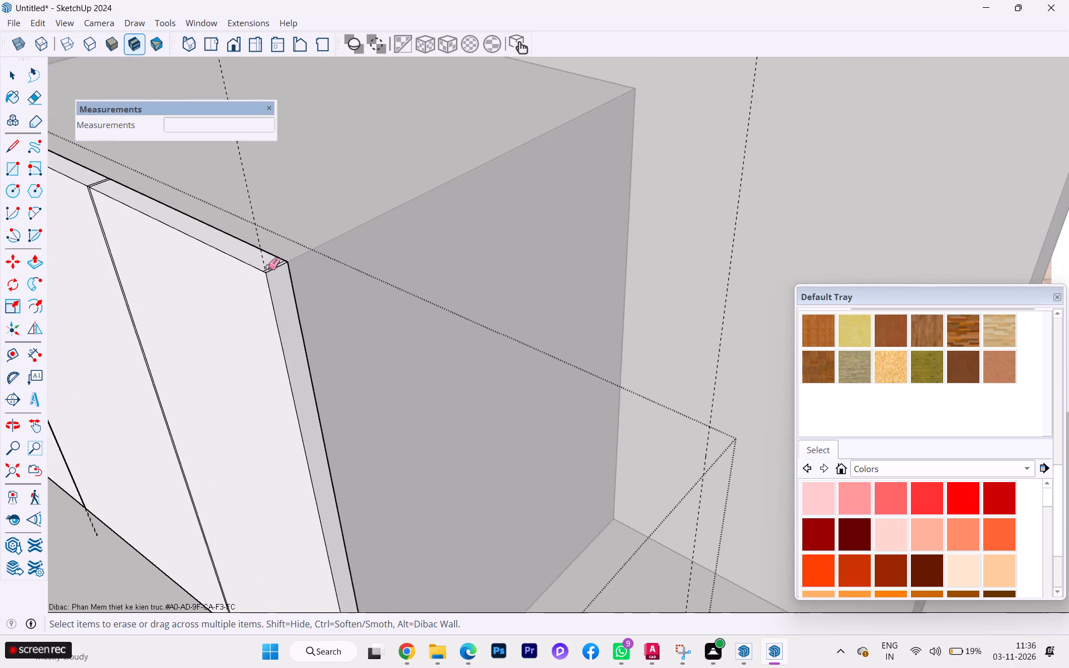
{"action": "scroll", "coordinate": [268, 267], "scroll_direction": "up", "scroll_amount": 3}
{"action": "scroll", "coordinate": [271, 259], "scroll_direction": "down", "scroll_amount": 1}
{"action": "scroll", "coordinate": [271, 259], "scroll_direction": "up", "scroll_amount": 11}
{"action": "scroll", "coordinate": [272, 258], "scroll_direction": "down", "scroll_amount": 1}
{"action": "scroll", "coordinate": [272, 258], "scroll_direction": "up", "scroll_amount": 1}
{"action": "scroll", "coordinate": [272, 261], "scroll_direction": "down", "scroll_amount": 1}
{"action": "scroll", "coordinate": [272, 262], "scroll_direction": "up", "scroll_amount": 7}
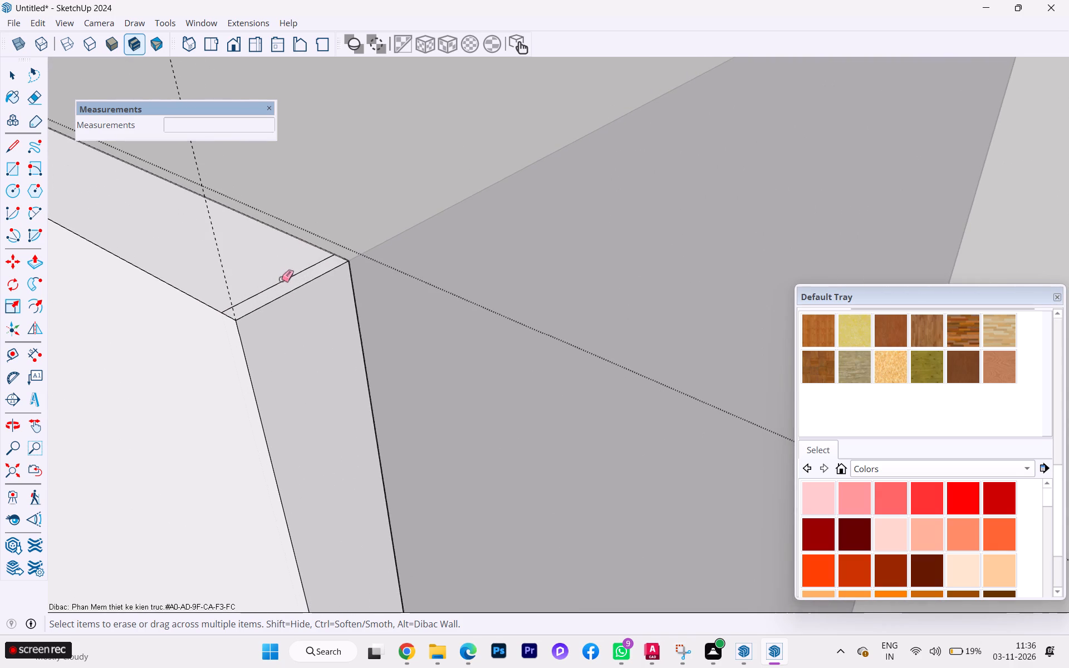
{"action": "left_click", "coordinate": [281, 279], "text": "ctrl"}
{"action": "left_click", "coordinate": [282, 283], "text": "shift"}
{"action": "scroll", "coordinate": [305, 306], "scroll_direction": "down", "scroll_amount": 2}
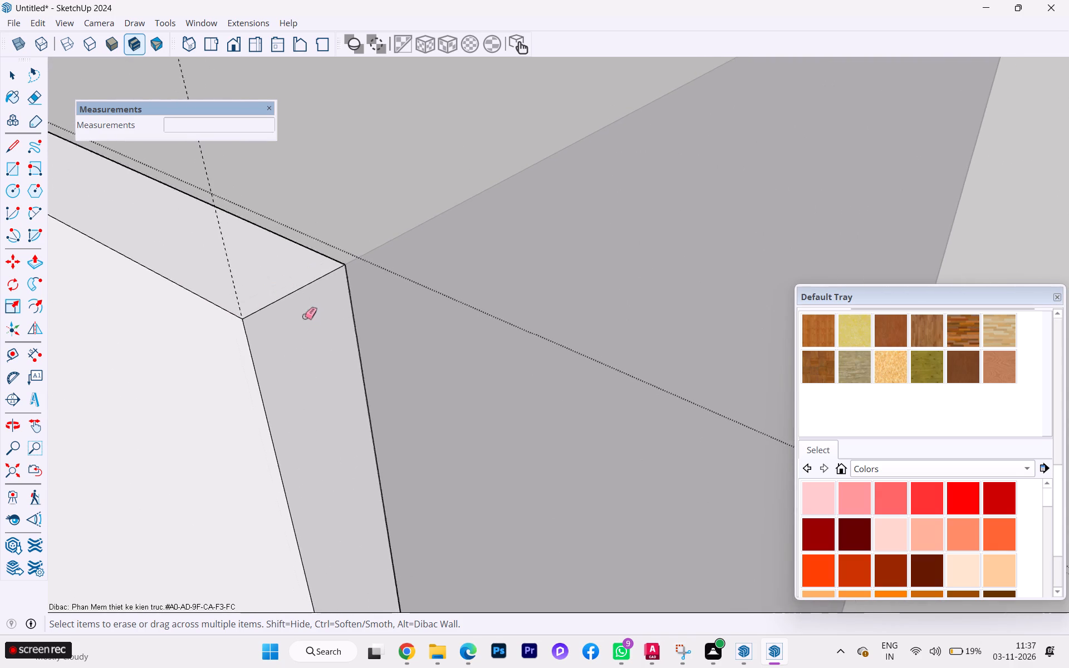
Push/Pull the last shutter's end face outward 1' 5 13/16" to the vertical guide.
{"action": "scroll", "coordinate": [305, 318], "scroll_direction": "up", "scroll_amount": 1}
{"action": "scroll", "coordinate": [305, 316], "scroll_direction": "down", "scroll_amount": 3}
{"action": "key", "text": "p"}
{"action": "left_click", "coordinate": [297, 352]}
{"action": "scroll", "coordinate": [300, 264], "scroll_direction": "down", "scroll_amount": 4}
{"action": "scroll", "coordinate": [295, 264], "scroll_direction": "up", "scroll_amount": 2}
{"action": "scroll", "coordinate": [292, 264], "scroll_direction": "down", "scroll_amount": 1}
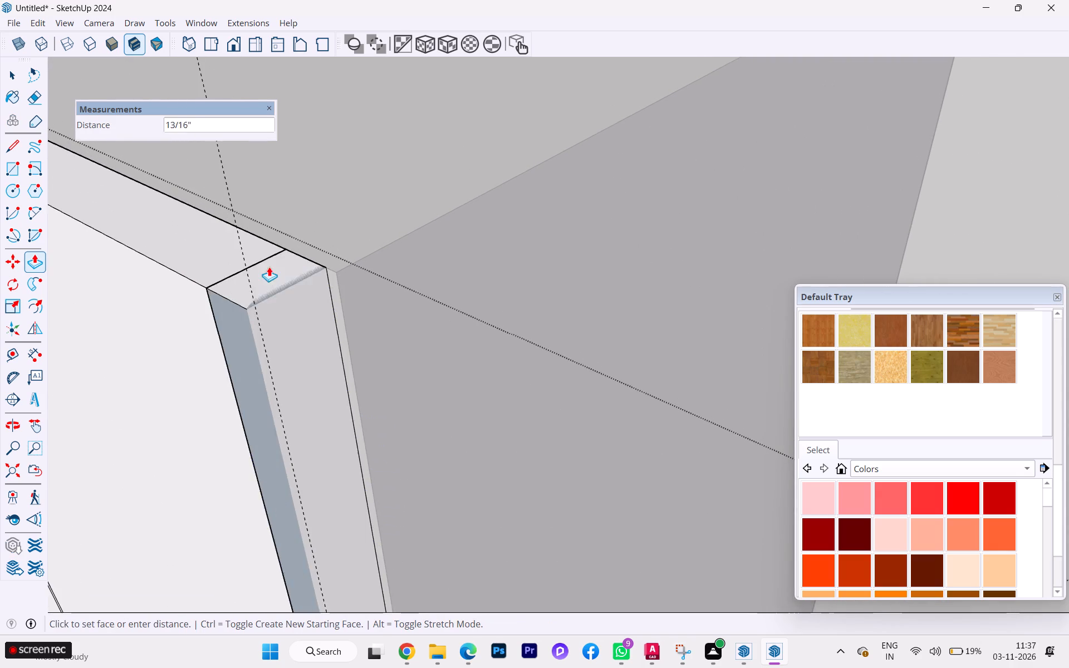
{"action": "scroll", "coordinate": [240, 252], "scroll_direction": "down", "scroll_amount": 1}
{"action": "scroll", "coordinate": [239, 252], "scroll_direction": "up", "scroll_amount": 2}
{"action": "scroll", "coordinate": [239, 252], "scroll_direction": "down", "scroll_amount": 4}
{"action": "scroll", "coordinate": [238, 252], "scroll_direction": "up", "scroll_amount": 1}
{"action": "scroll", "coordinate": [238, 252], "scroll_direction": "down", "scroll_amount": 4}
{"action": "scroll", "coordinate": [239, 257], "scroll_direction": "up", "scroll_amount": 1}
{"action": "scroll", "coordinate": [239, 257], "scroll_direction": "down", "scroll_amount": 4}
{"action": "scroll", "coordinate": [236, 252], "scroll_direction": "up", "scroll_amount": 2}
{"action": "scroll", "coordinate": [234, 254], "scroll_direction": "down", "scroll_amount": 3}
{"action": "scroll", "coordinate": [234, 255], "scroll_direction": "up", "scroll_amount": 1}
{"action": "scroll", "coordinate": [234, 256], "scroll_direction": "down", "scroll_amount": 2}
{"action": "scroll", "coordinate": [175, 297], "scroll_direction": "down", "scroll_amount": 5}
{"action": "scroll", "coordinate": [166, 287], "scroll_direction": "up", "scroll_amount": 1}
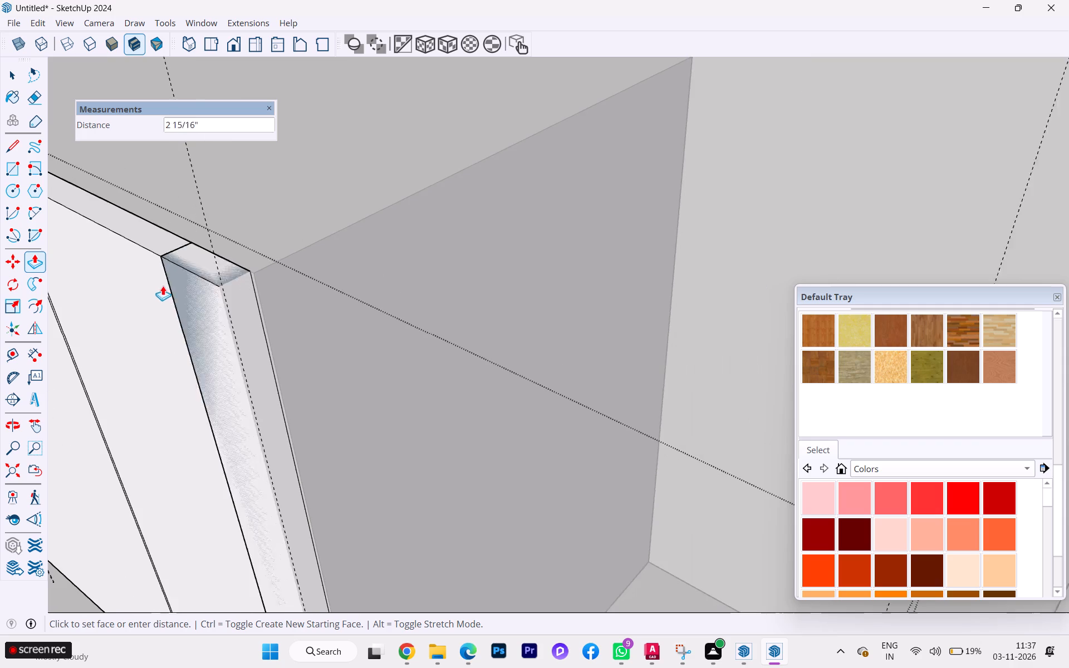
{"action": "scroll", "coordinate": [210, 285], "scroll_direction": "down", "scroll_amount": 5}
{"action": "scroll", "coordinate": [195, 267], "scroll_direction": "up", "scroll_amount": 2}
{"action": "scroll", "coordinate": [193, 264], "scroll_direction": "down", "scroll_amount": 2}
{"action": "scroll", "coordinate": [192, 256], "scroll_direction": "up", "scroll_amount": 1}
{"action": "scroll", "coordinate": [193, 259], "scroll_direction": "down", "scroll_amount": 4}
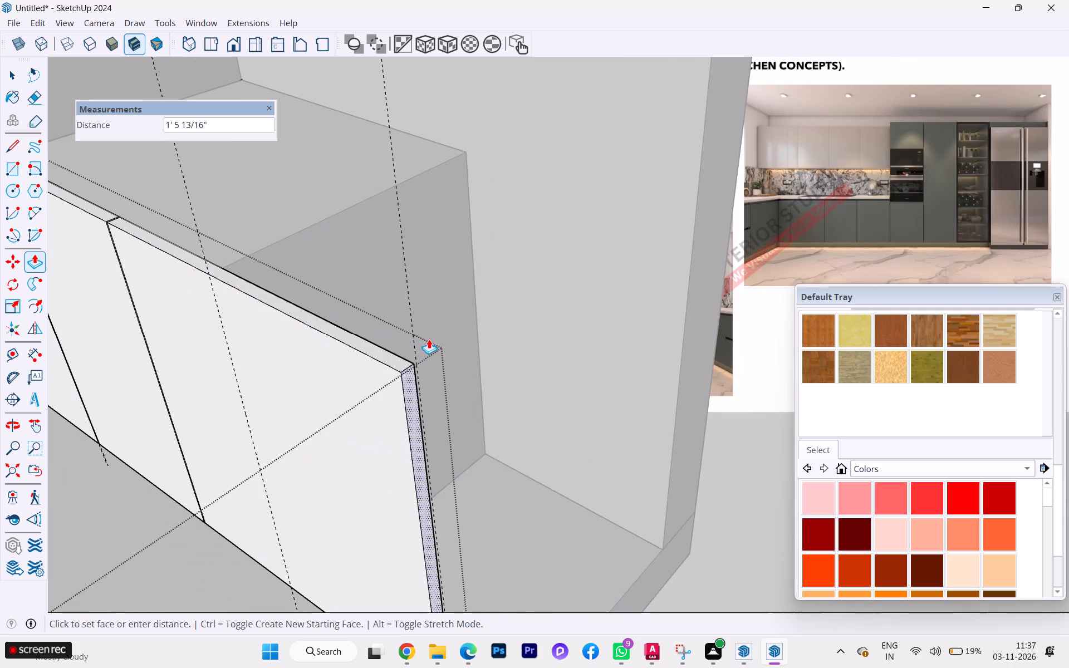
{"action": "left_click", "coordinate": [411, 301]}
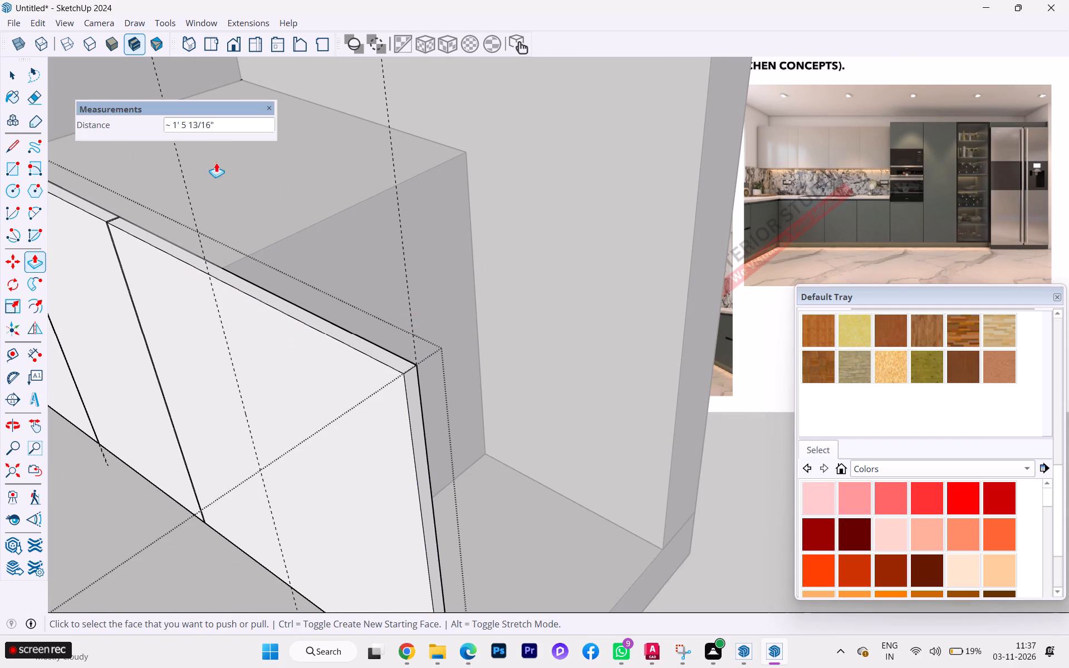
Push/Pull the base carcass's exposed side face outward about 1' 5 13/16" so it is flush with the shutter end.
{"action": "left_click", "coordinate": [13, 72]}
{"action": "left_click", "coordinate": [346, 227]}
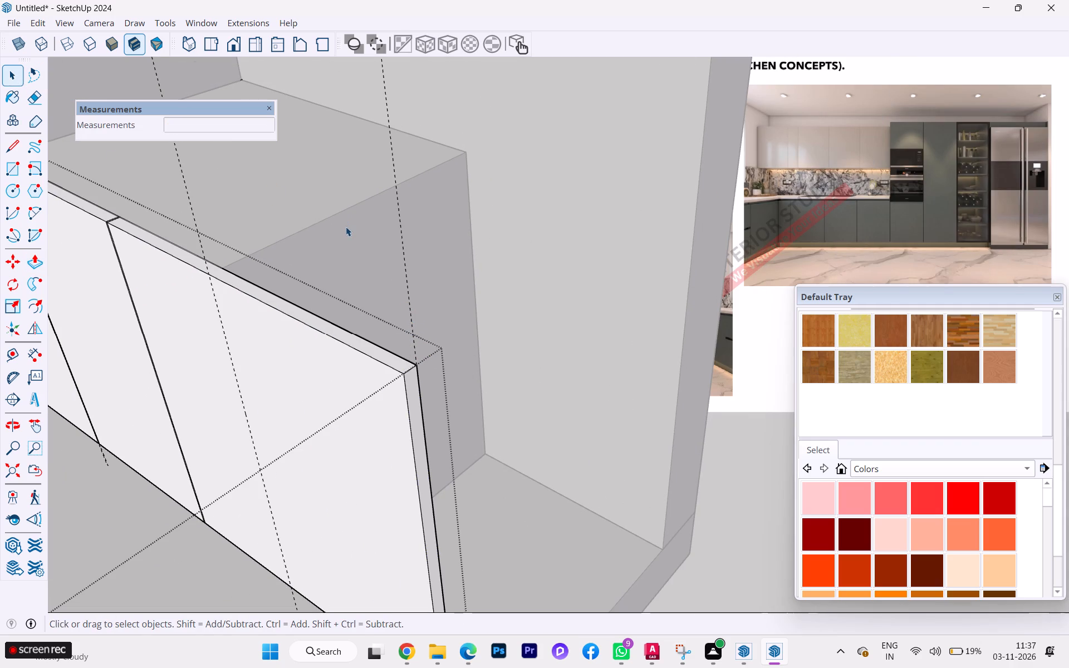
{"action": "double_click", "coordinate": [334, 236]}
{"action": "left_click", "coordinate": [311, 244]}
{"action": "key", "text": "p"}
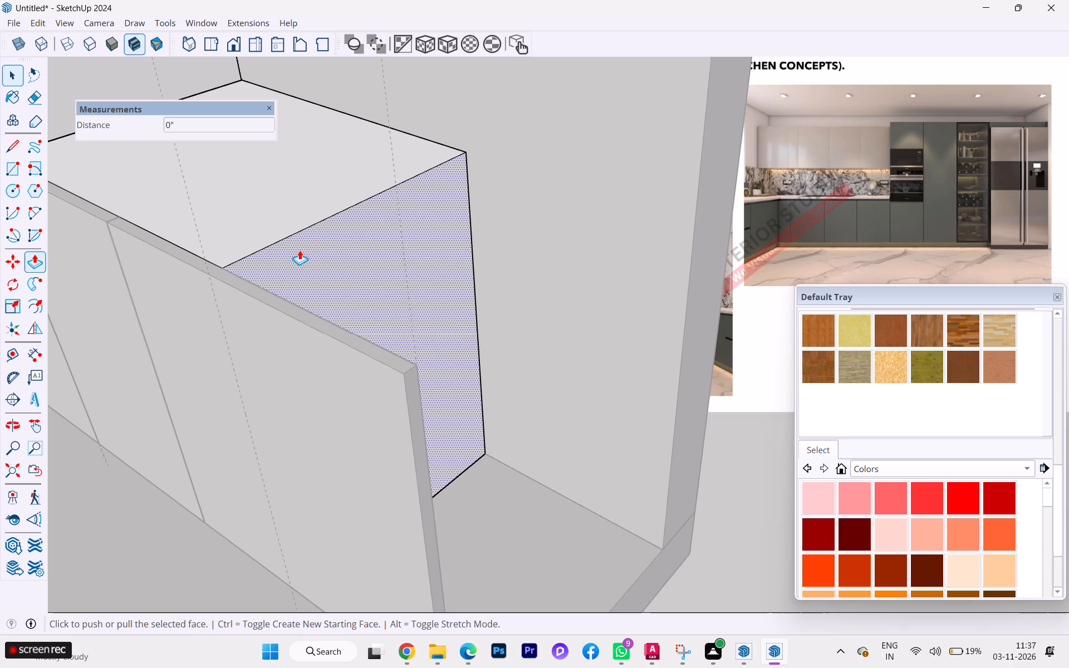
{"action": "left_click", "coordinate": [300, 250]}
{"action": "left_click", "coordinate": [404, 394]}
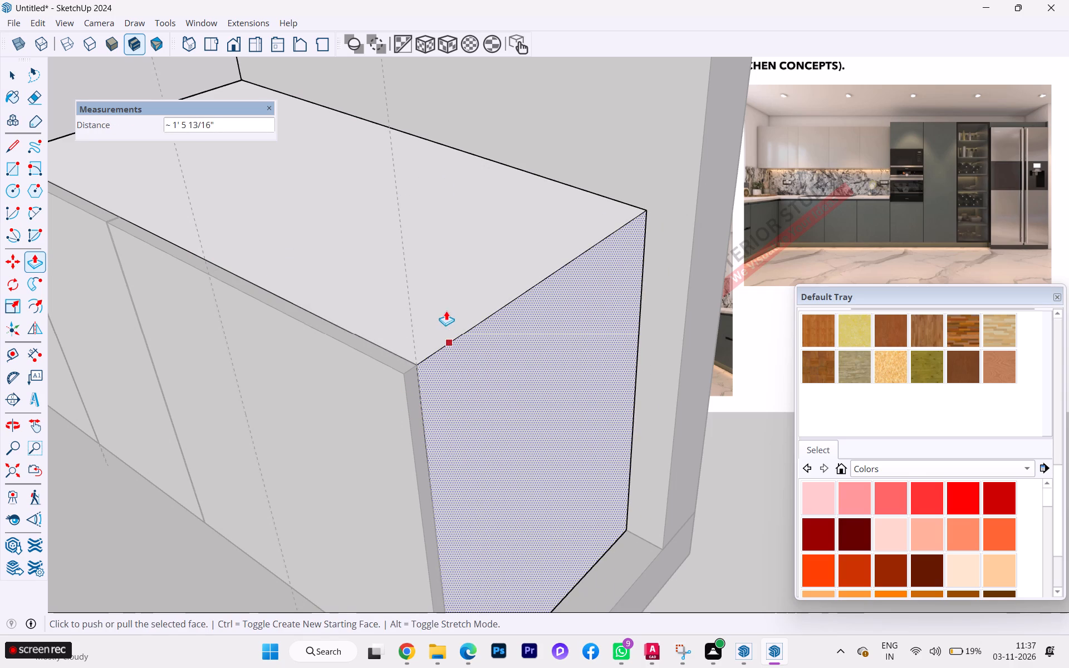
{"action": "scroll", "coordinate": [446, 311], "scroll_direction": "down", "scroll_amount": 1}
{"action": "scroll", "coordinate": [443, 309], "scroll_direction": "up", "scroll_amount": 1}
{"action": "scroll", "coordinate": [443, 308], "scroll_direction": "down", "scroll_amount": 2}
{"action": "key", "text": "space"}
{"action": "key", "text": "space"}
{"action": "left_click", "coordinate": [18, 75]}
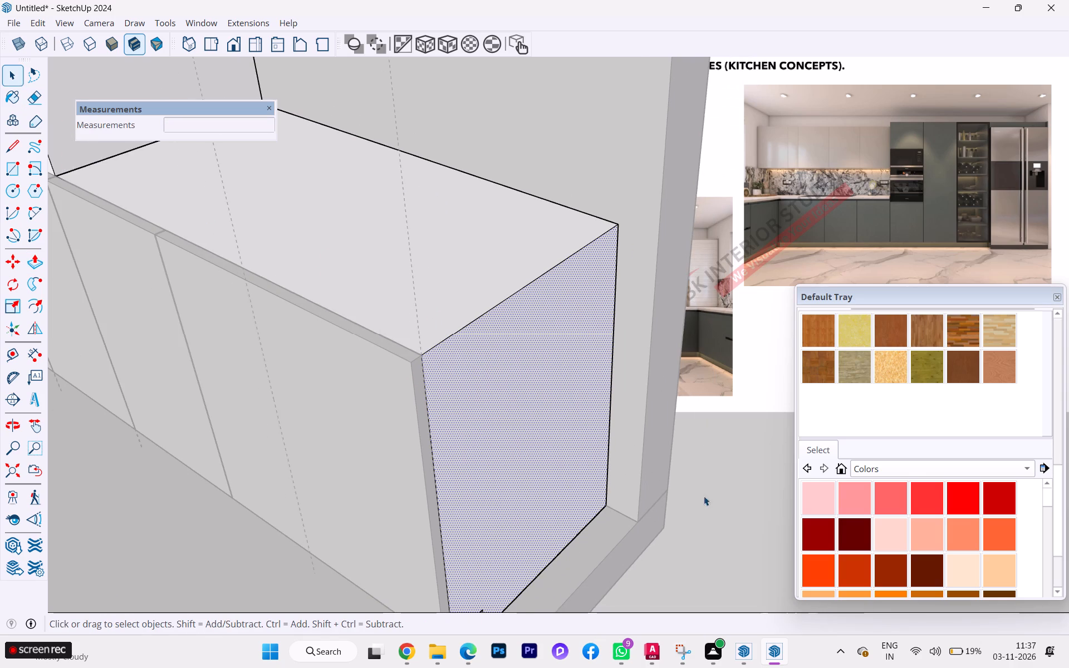
{"action": "left_click", "coordinate": [705, 513]}
Open the base cabinet carcass for editing at the top surface beside the tall units.
{"action": "scroll", "coordinate": [491, 454], "scroll_direction": "down", "scroll_amount": 4}
{"action": "middle_click_drag", "start_coordinate": [474, 451], "coordinate": [724, 480]}
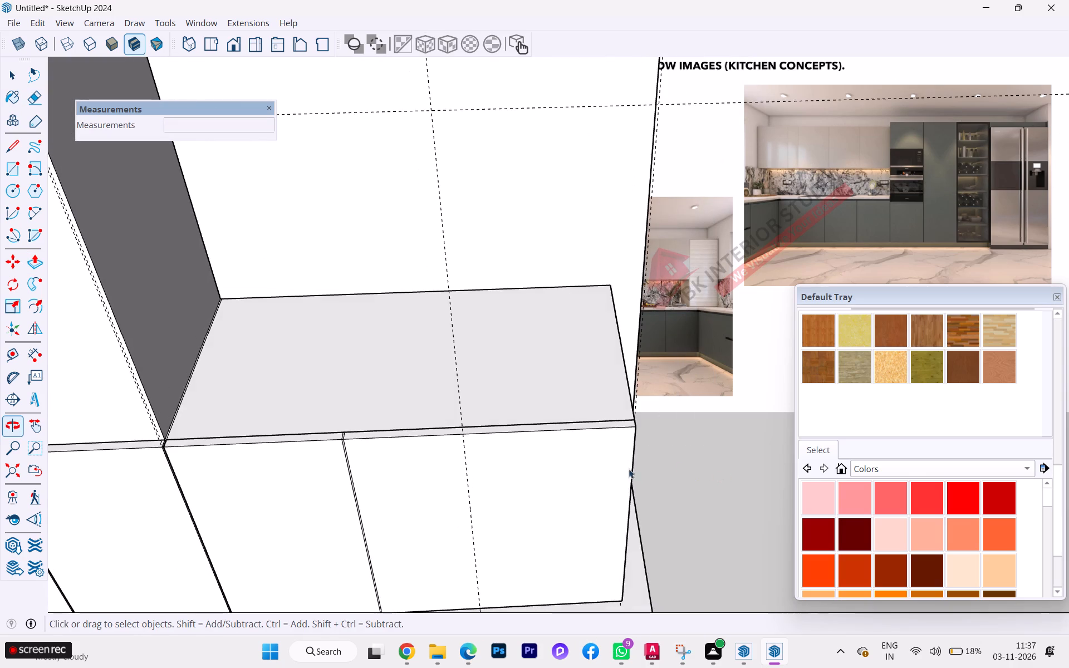
{"action": "scroll", "coordinate": [331, 399], "scroll_direction": "up", "scroll_amount": 1}
{"action": "scroll", "coordinate": [331, 399], "scroll_direction": "down", "scroll_amount": 1}
{"action": "scroll", "coordinate": [331, 399], "scroll_direction": "up", "scroll_amount": 2}
{"action": "scroll", "coordinate": [331, 399], "scroll_direction": "down", "scroll_amount": 1}
{"action": "scroll", "coordinate": [331, 399], "scroll_direction": "up", "scroll_amount": 3}
{"action": "scroll", "coordinate": [352, 426], "scroll_direction": "down", "scroll_amount": 3}
{"action": "scroll", "coordinate": [352, 426], "scroll_direction": "up", "scroll_amount": 4}
{"action": "scroll", "coordinate": [359, 402], "scroll_direction": "down", "scroll_amount": 1}
{"action": "left_click", "coordinate": [276, 399]}
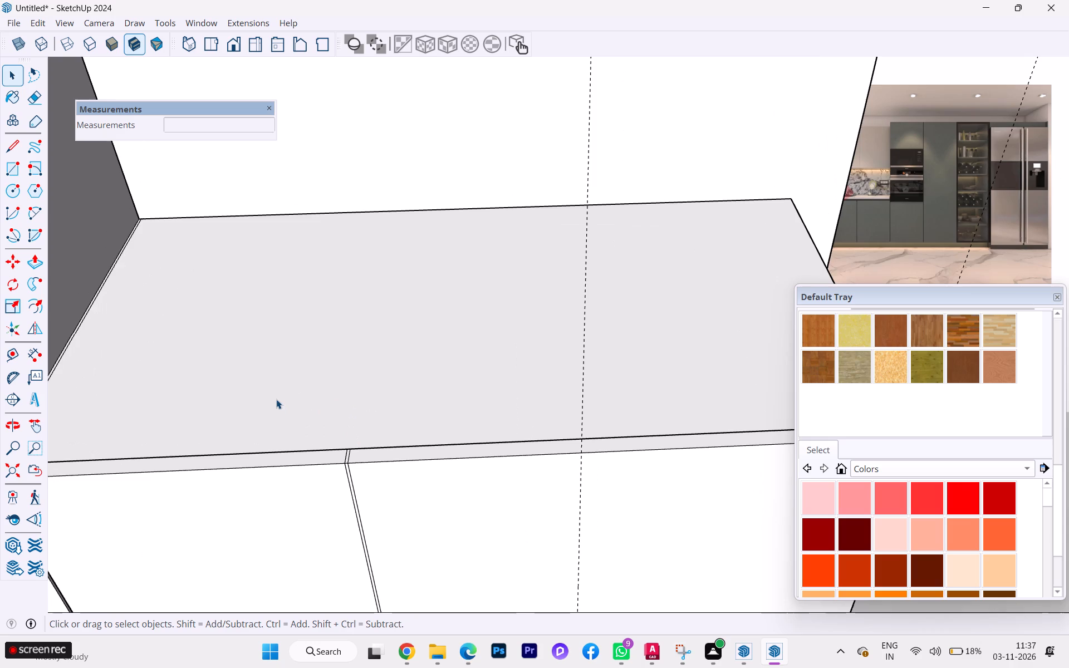
{"action": "double_click", "coordinate": [256, 401]}
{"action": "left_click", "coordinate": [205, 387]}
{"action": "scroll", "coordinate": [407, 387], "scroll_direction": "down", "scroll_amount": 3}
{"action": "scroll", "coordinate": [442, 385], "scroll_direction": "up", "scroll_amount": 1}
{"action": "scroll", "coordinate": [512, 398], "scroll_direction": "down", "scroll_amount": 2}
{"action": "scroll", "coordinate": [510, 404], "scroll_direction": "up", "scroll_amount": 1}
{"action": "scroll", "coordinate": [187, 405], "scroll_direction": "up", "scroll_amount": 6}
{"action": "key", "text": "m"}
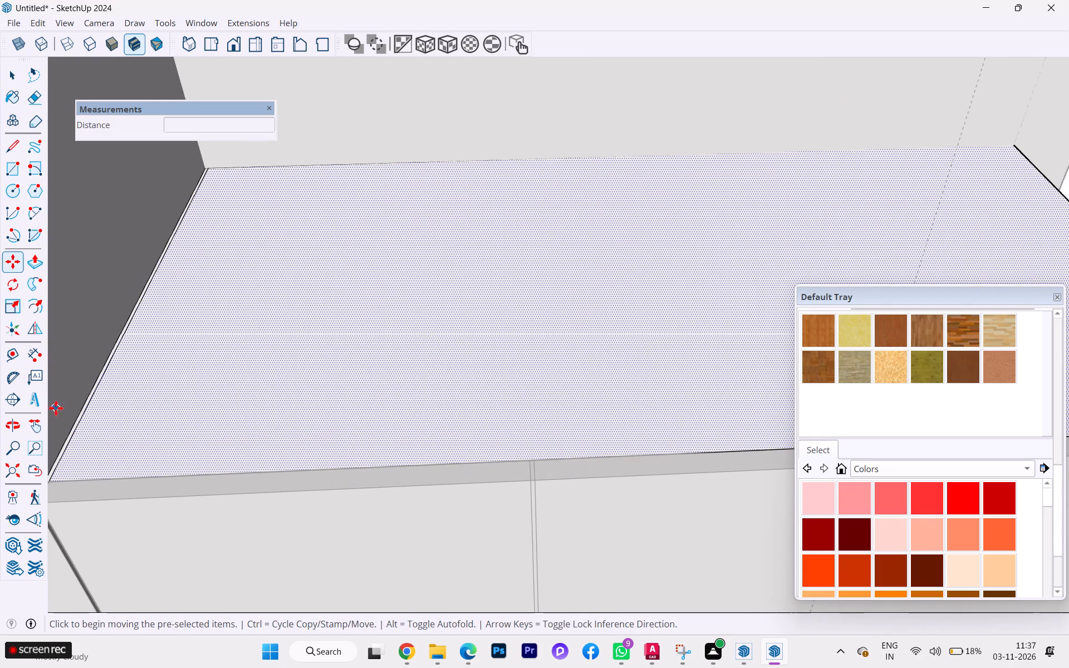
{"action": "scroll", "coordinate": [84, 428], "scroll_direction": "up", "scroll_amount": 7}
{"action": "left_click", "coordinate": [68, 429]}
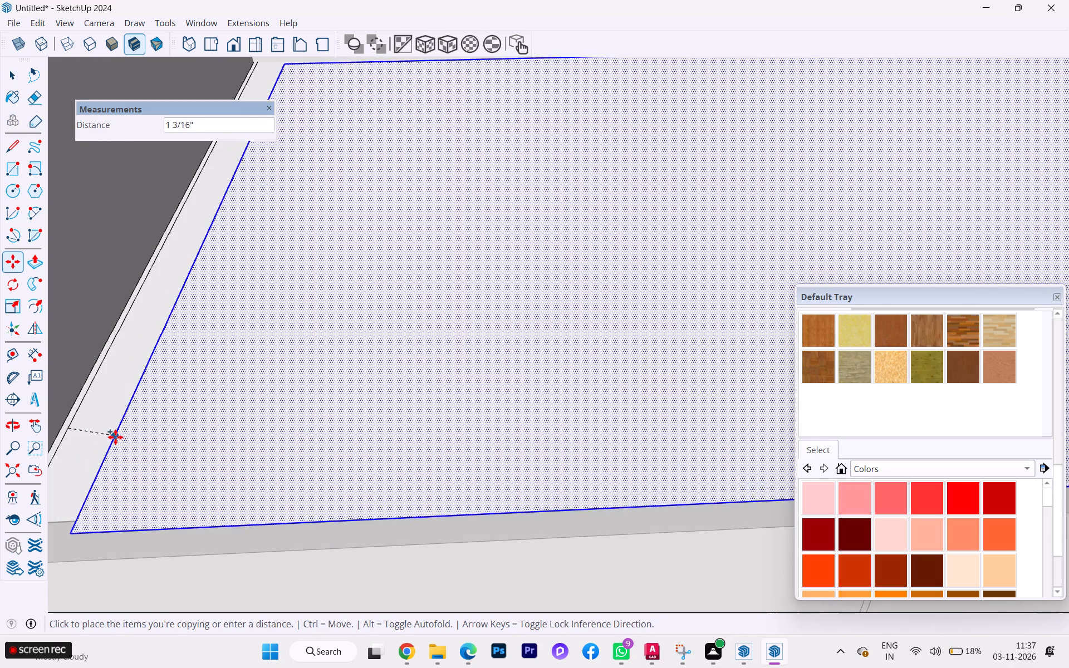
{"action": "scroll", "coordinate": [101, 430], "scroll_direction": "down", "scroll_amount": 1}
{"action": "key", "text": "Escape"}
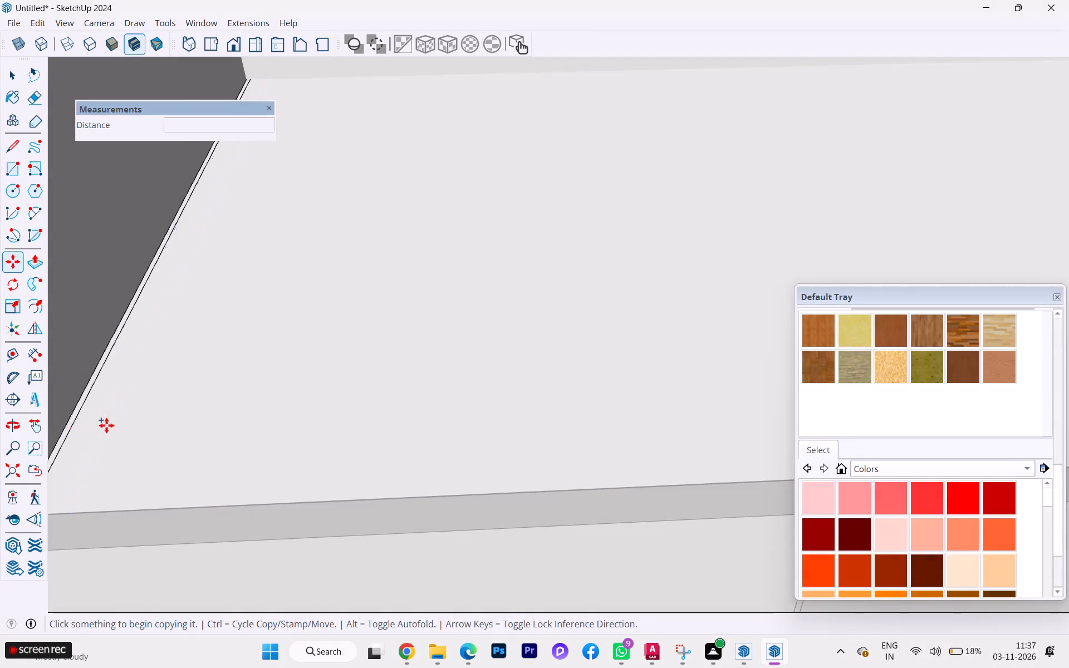
Copy the top-surface edge beside the tall unit about 1' 5 13/16" along the red axis to the near side of the shutter gap.
{"action": "scroll", "coordinate": [84, 404], "scroll_direction": "up", "scroll_amount": 3}
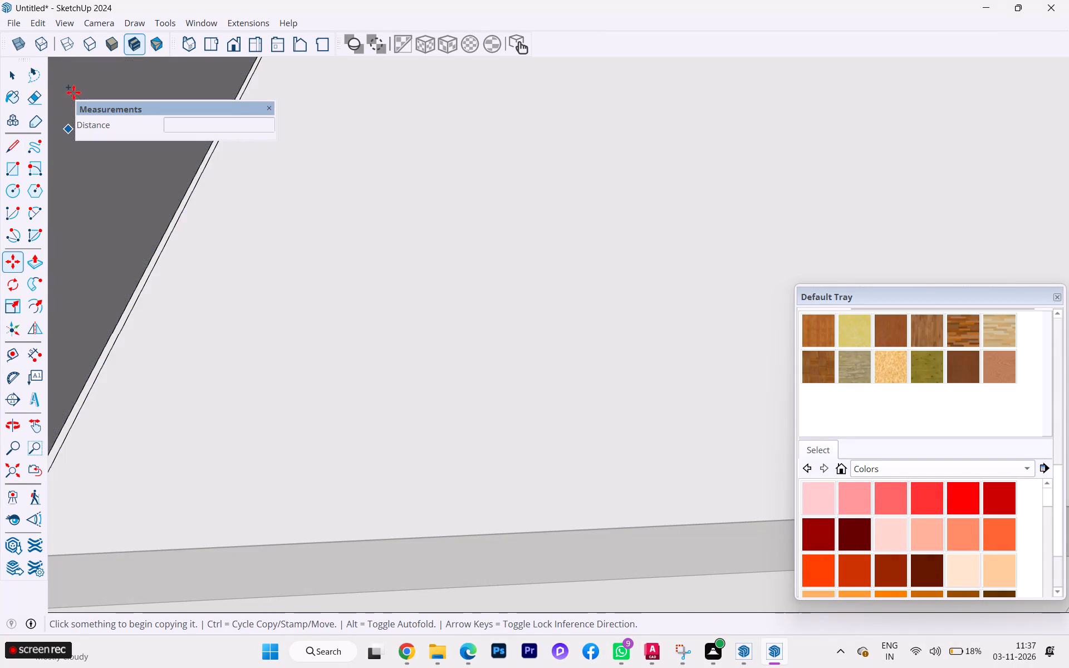
{"action": "left_click", "coordinate": [0, 70]}
{"action": "left_click", "coordinate": [6, 70]}
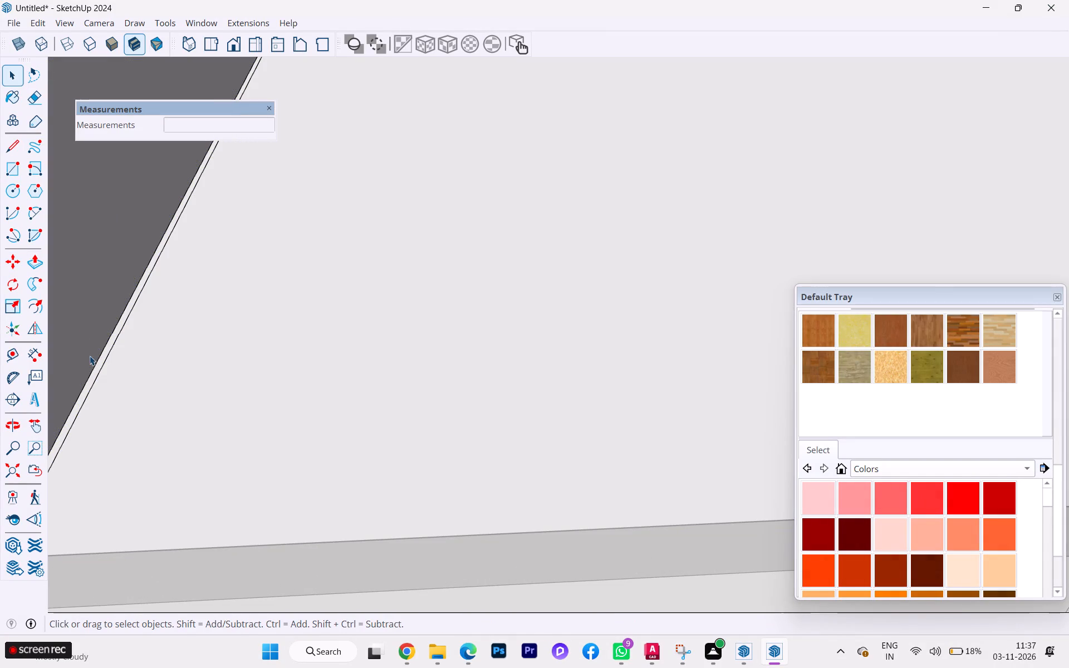
{"action": "left_click", "coordinate": [92, 384]}
{"action": "key", "text": "m"}
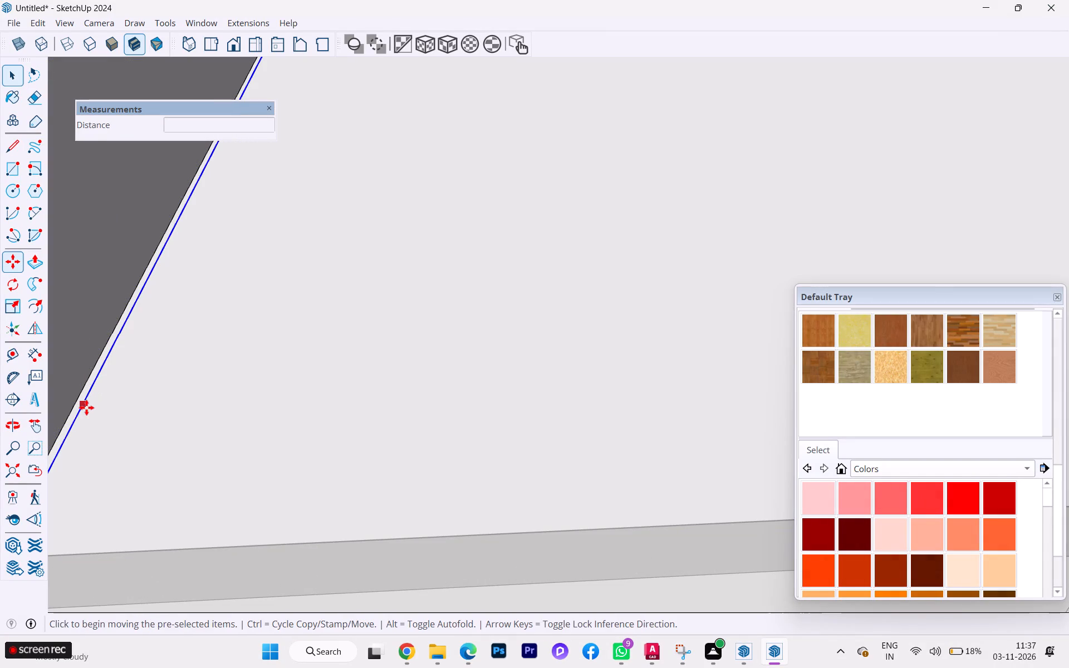
{"action": "left_click", "coordinate": [85, 400]}
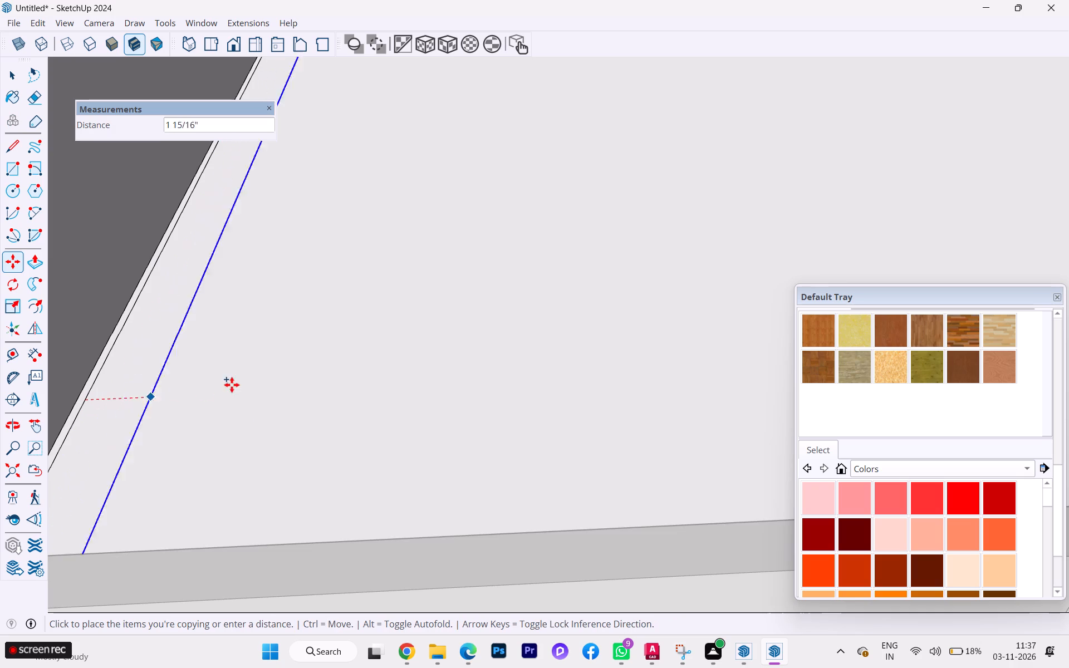
{"action": "key", "text": "Right"}
{"action": "scroll", "coordinate": [290, 375], "scroll_direction": "down", "scroll_amount": 7}
{"action": "scroll", "coordinate": [277, 371], "scroll_direction": "up", "scroll_amount": 1}
{"action": "scroll", "coordinate": [277, 371], "scroll_direction": "down", "scroll_amount": 6}
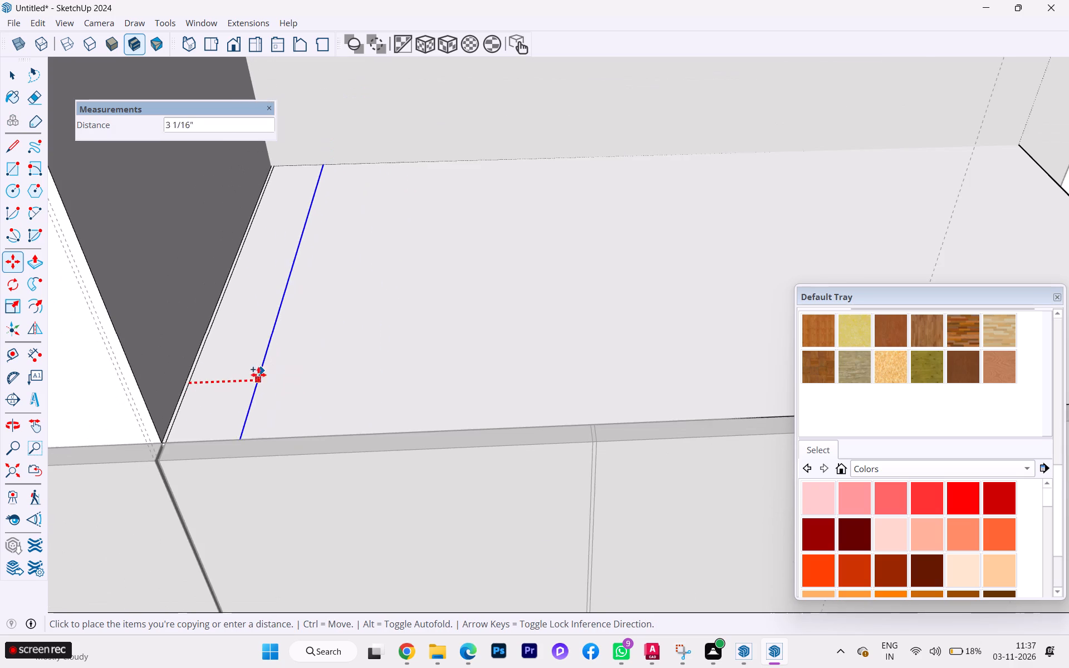
{"action": "scroll", "coordinate": [284, 386], "scroll_direction": "down", "scroll_amount": 1}
{"action": "scroll", "coordinate": [519, 428], "scroll_direction": "up", "scroll_amount": 11}
{"action": "scroll", "coordinate": [594, 434], "scroll_direction": "down", "scroll_amount": 2}
{"action": "scroll", "coordinate": [594, 434], "scroll_direction": "up", "scroll_amount": 11}
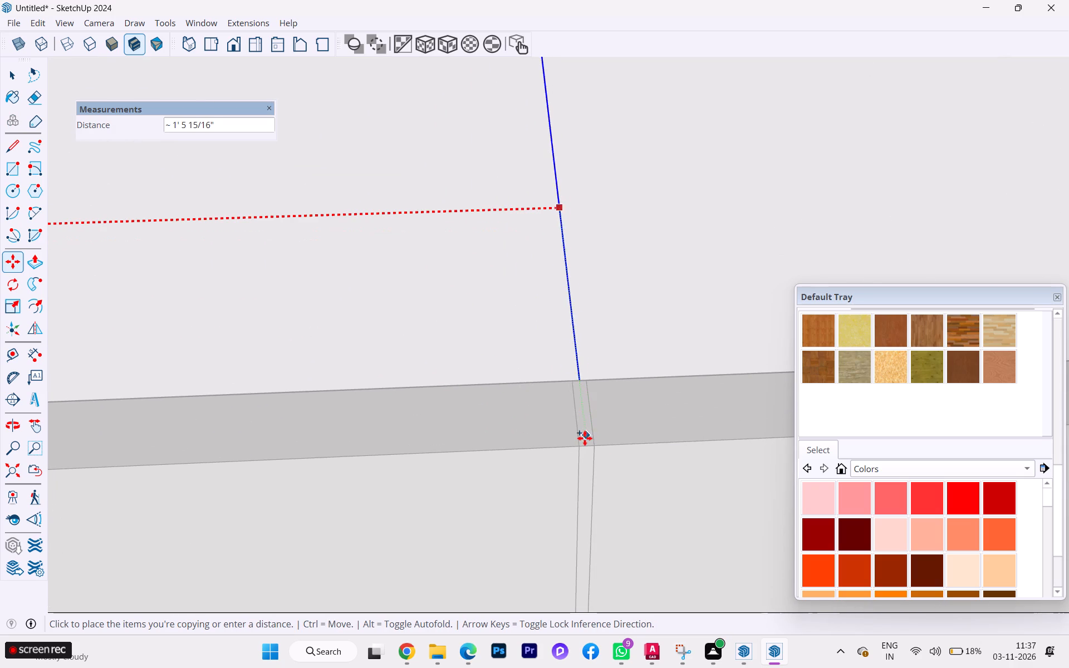
{"action": "left_click", "coordinate": [581, 446]}
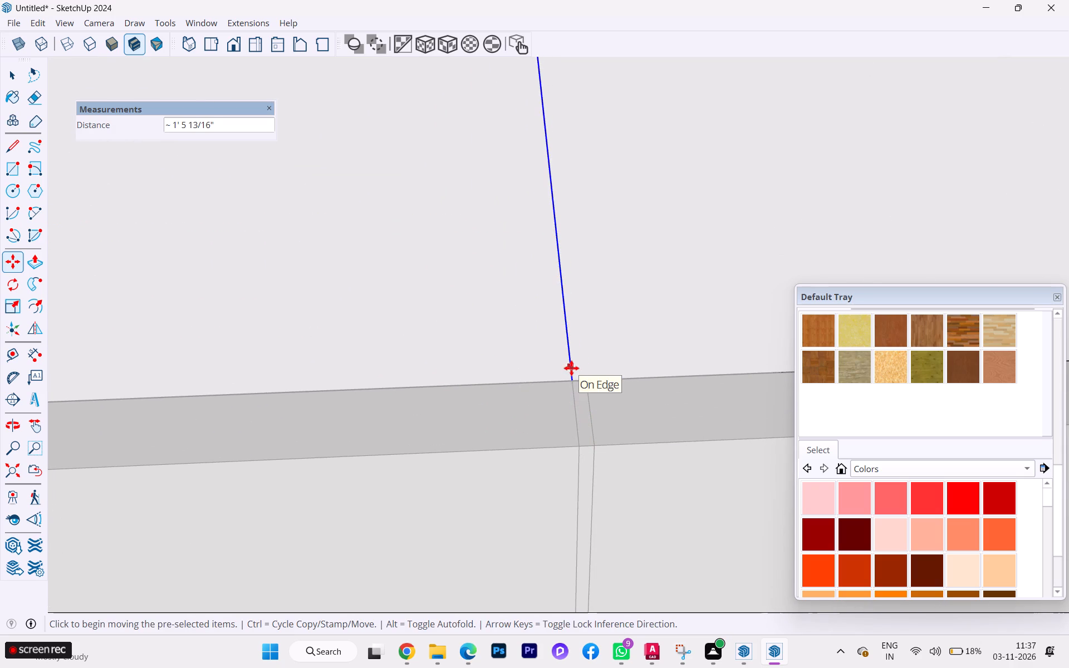
Copy that new edge about 3/16" along the red axis to the far side of the shutter gap.
{"action": "left_click", "coordinate": [571, 368]}
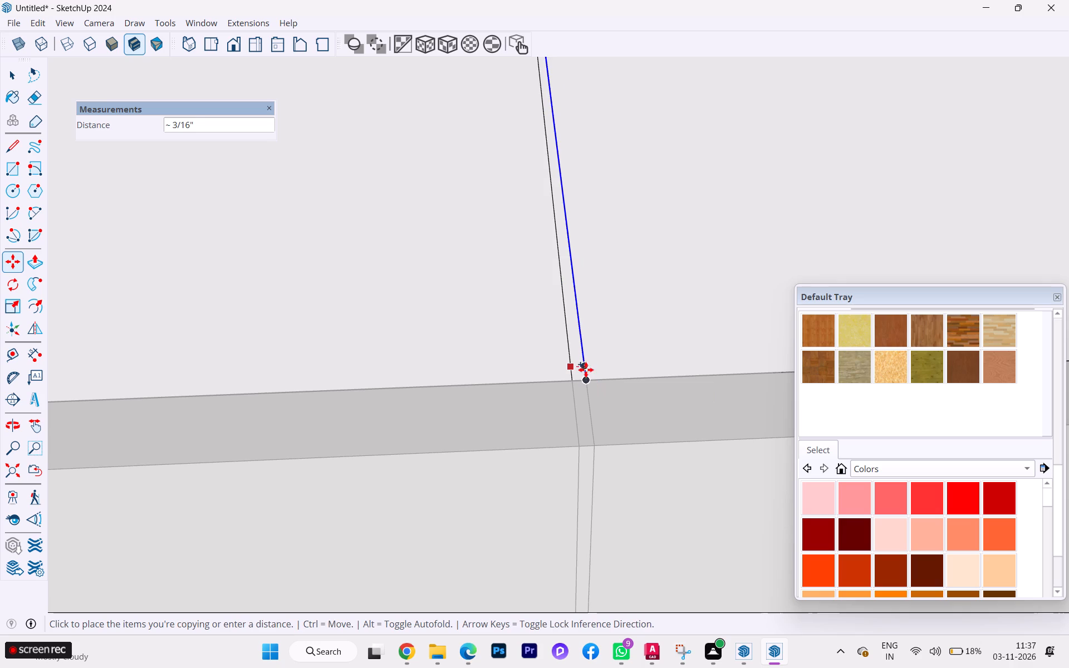
{"action": "key", "text": "Right"}
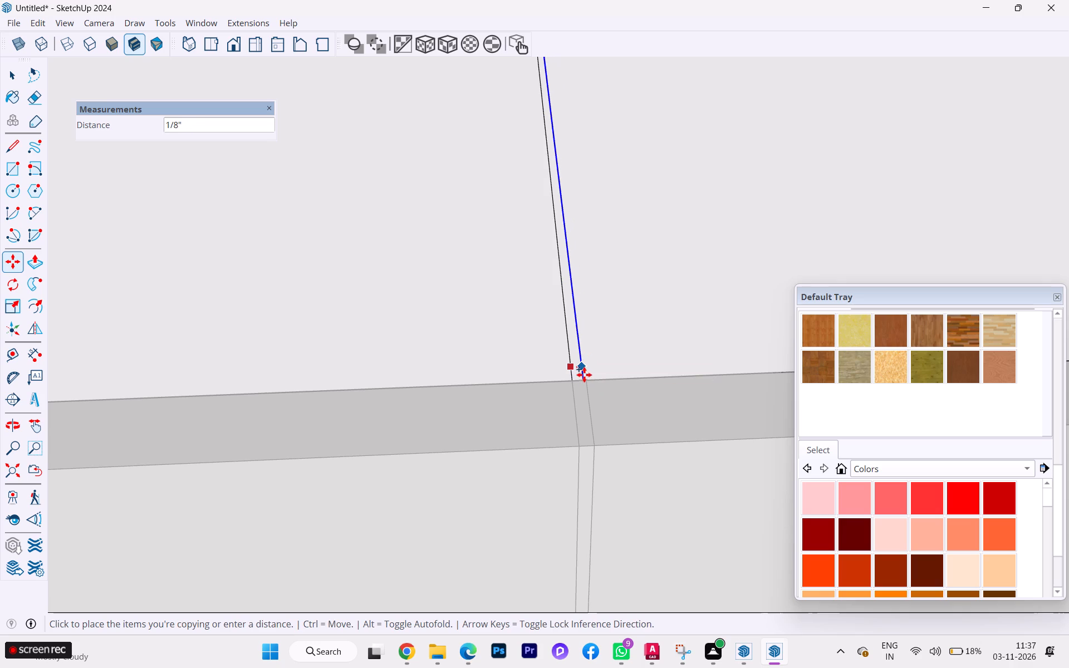
{"action": "left_click", "coordinate": [586, 379]}
{"action": "scroll", "coordinate": [578, 357], "scroll_direction": "down", "scroll_amount": 3}
{"action": "scroll", "coordinate": [561, 364], "scroll_direction": "up", "scroll_amount": 3}
{"action": "scroll", "coordinate": [558, 366], "scroll_direction": "down", "scroll_amount": 8}
{"action": "scroll", "coordinate": [548, 400], "scroll_direction": "up", "scroll_amount": 1}
{"action": "scroll", "coordinate": [548, 401], "scroll_direction": "down", "scroll_amount": 2}
{"action": "scroll", "coordinate": [548, 402], "scroll_direction": "up", "scroll_amount": 1}
{"action": "scroll", "coordinate": [548, 402], "scroll_direction": "down", "scroll_amount": 9}
{"action": "scroll", "coordinate": [551, 436], "scroll_direction": "up", "scroll_amount": 1}
{"action": "scroll", "coordinate": [561, 431], "scroll_direction": "down", "scroll_amount": 2}
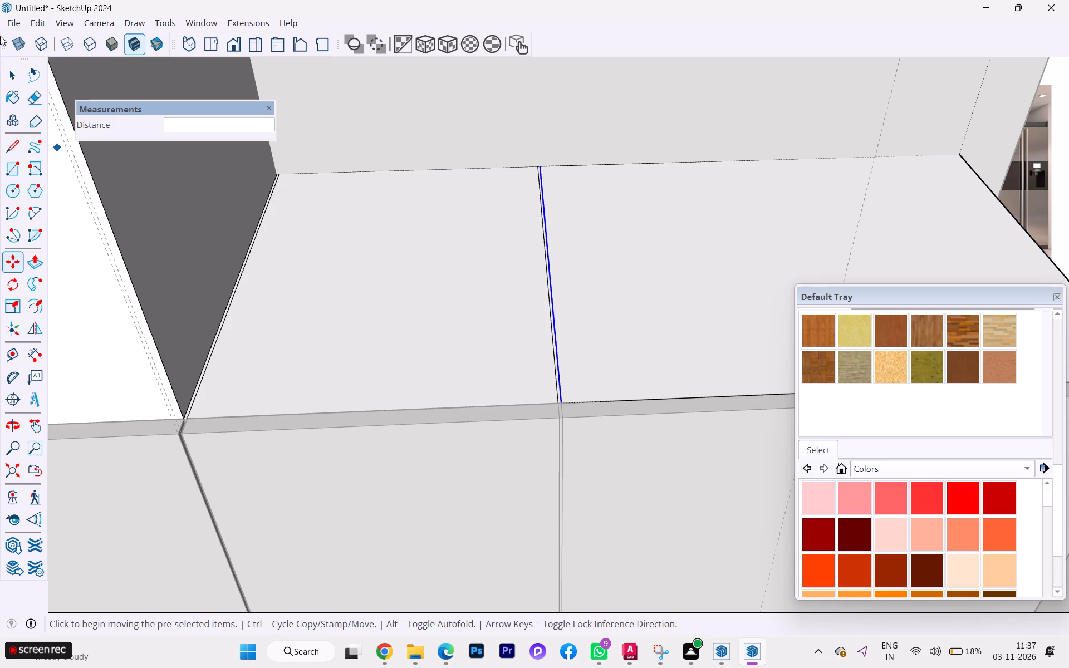
Push/Pull the new top-surface face beside the tall units up 4' 6", level with the tops of the existing units.
{"action": "left_click", "coordinate": [4, 66]}
{"action": "left_click", "coordinate": [357, 310]}
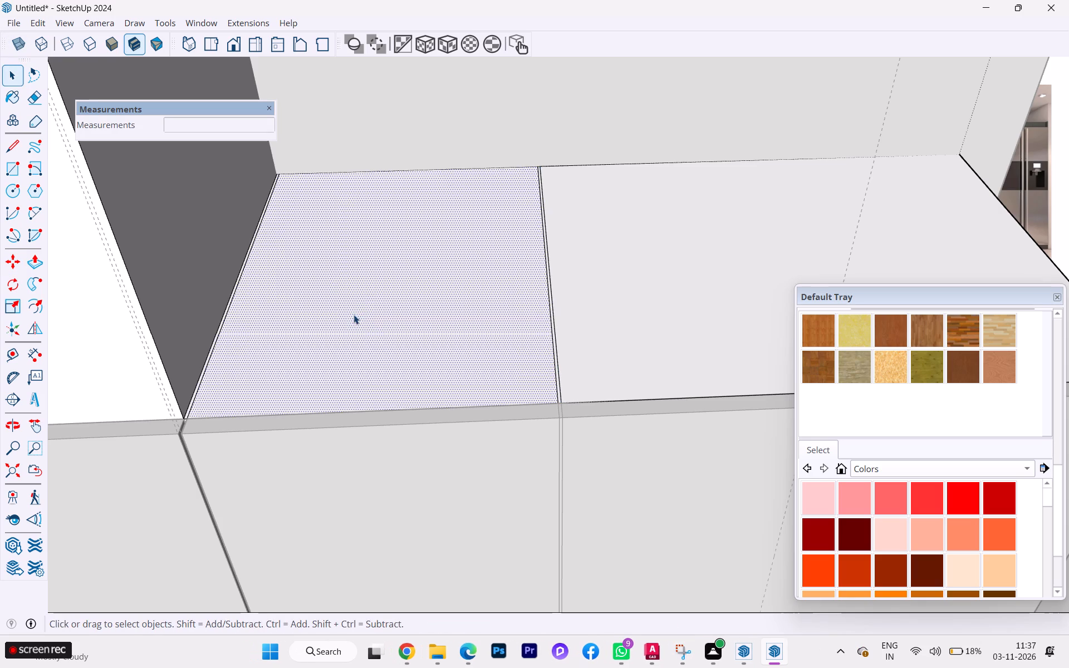
{"action": "scroll", "coordinate": [372, 327], "scroll_direction": "down", "scroll_amount": 3}
{"action": "scroll", "coordinate": [376, 332], "scroll_direction": "up", "scroll_amount": 2}
{"action": "scroll", "coordinate": [374, 328], "scroll_direction": "down", "scroll_amount": 6}
{"action": "scroll", "coordinate": [403, 370], "scroll_direction": "down", "scroll_amount": 4}
{"action": "scroll", "coordinate": [405, 377], "scroll_direction": "up", "scroll_amount": 1}
{"action": "scroll", "coordinate": [405, 377], "scroll_direction": "down", "scroll_amount": 8}
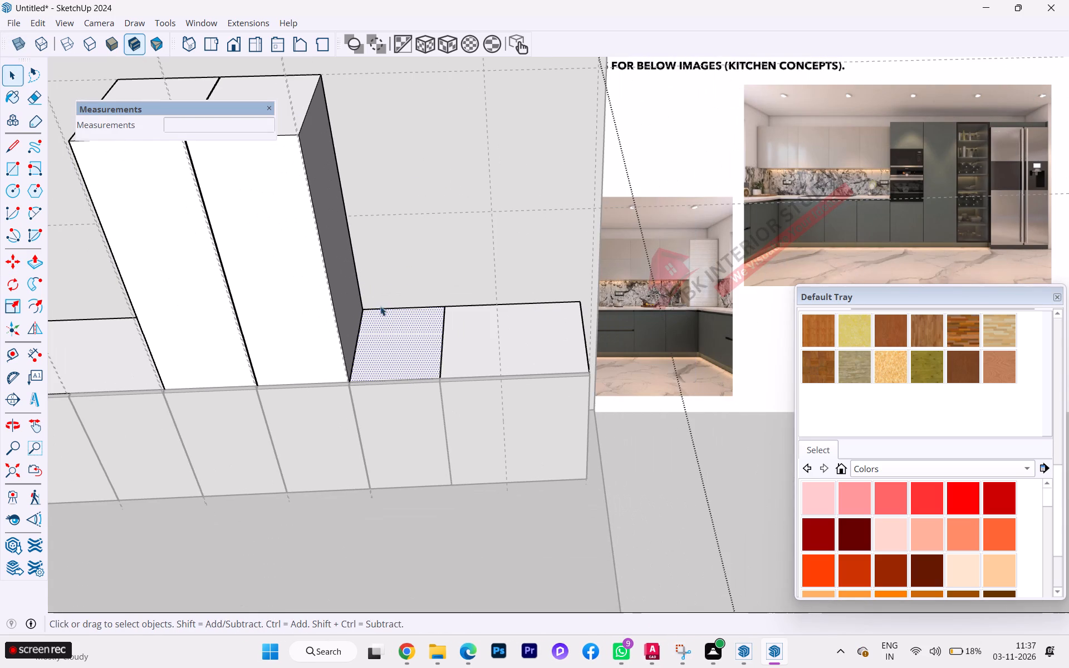
{"action": "key", "text": "p"}
{"action": "left_click", "coordinate": [380, 318]}
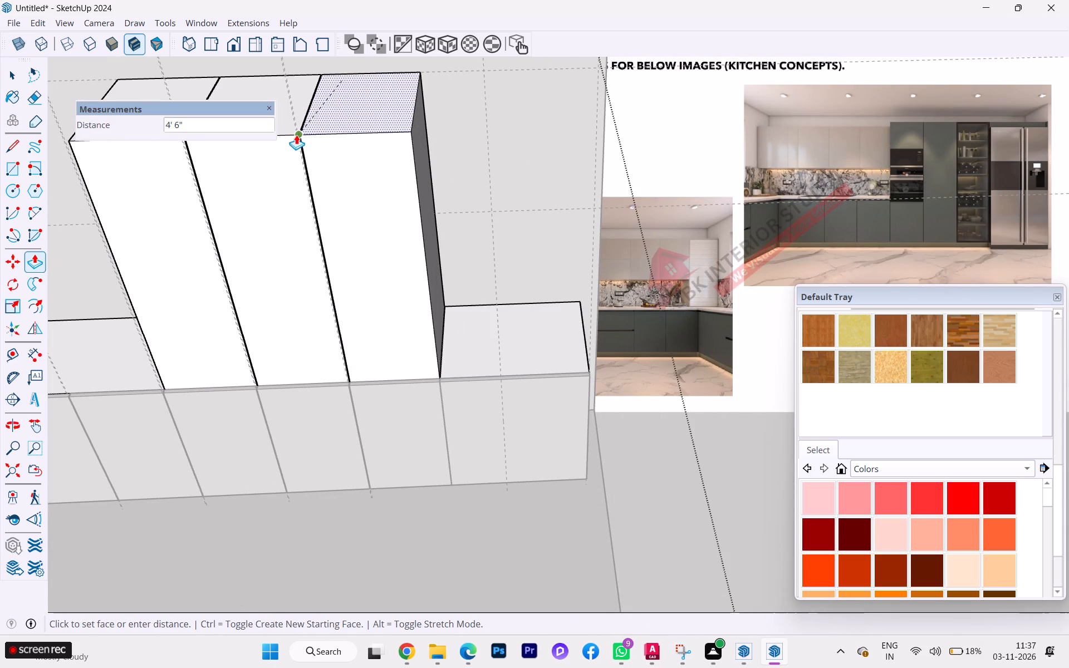
{"action": "left_click", "coordinate": [285, 132]}
{"action": "scroll", "coordinate": [562, 350], "scroll_direction": "down", "scroll_amount": 4}
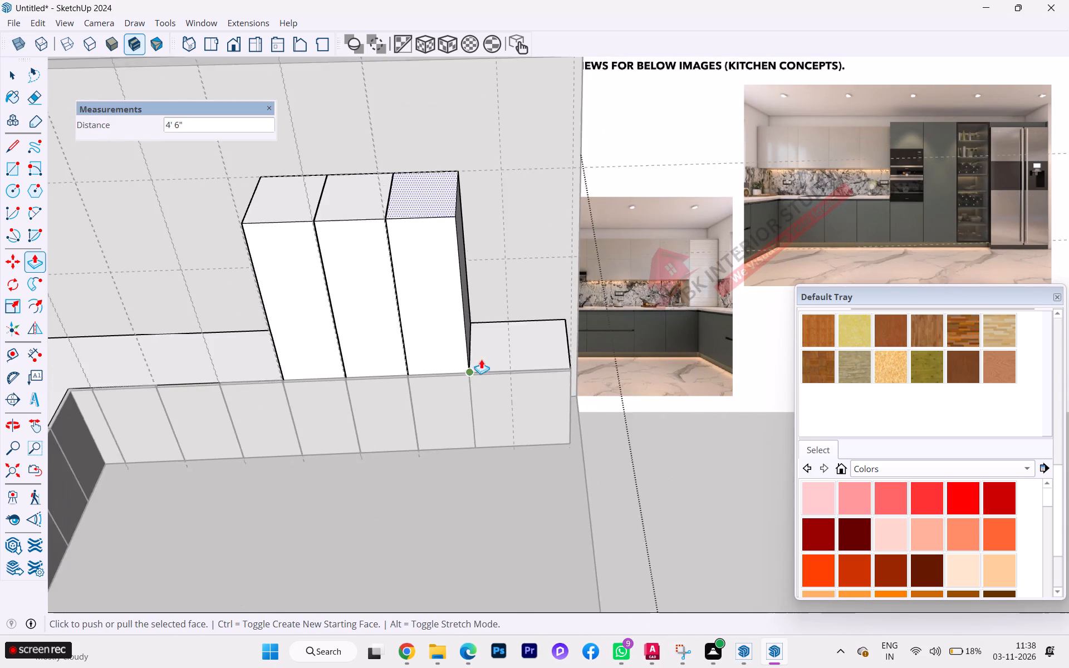
Examine the tops of the three tall units and the narrow gaps between them.
{"action": "middle_click_drag", "start_coordinate": [481, 360], "coordinate": [635, 276]}
{"action": "scroll", "coordinate": [314, 229], "scroll_direction": "up", "scroll_amount": 5}
{"action": "scroll", "coordinate": [415, 202], "scroll_direction": "up", "scroll_amount": 1}
{"action": "scroll", "coordinate": [421, 202], "scroll_direction": "down", "scroll_amount": 3}
{"action": "scroll", "coordinate": [429, 202], "scroll_direction": "up", "scroll_amount": 3}
{"action": "scroll", "coordinate": [437, 202], "scroll_direction": "down", "scroll_amount": 1}
{"action": "scroll", "coordinate": [437, 202], "scroll_direction": "up", "scroll_amount": 2}
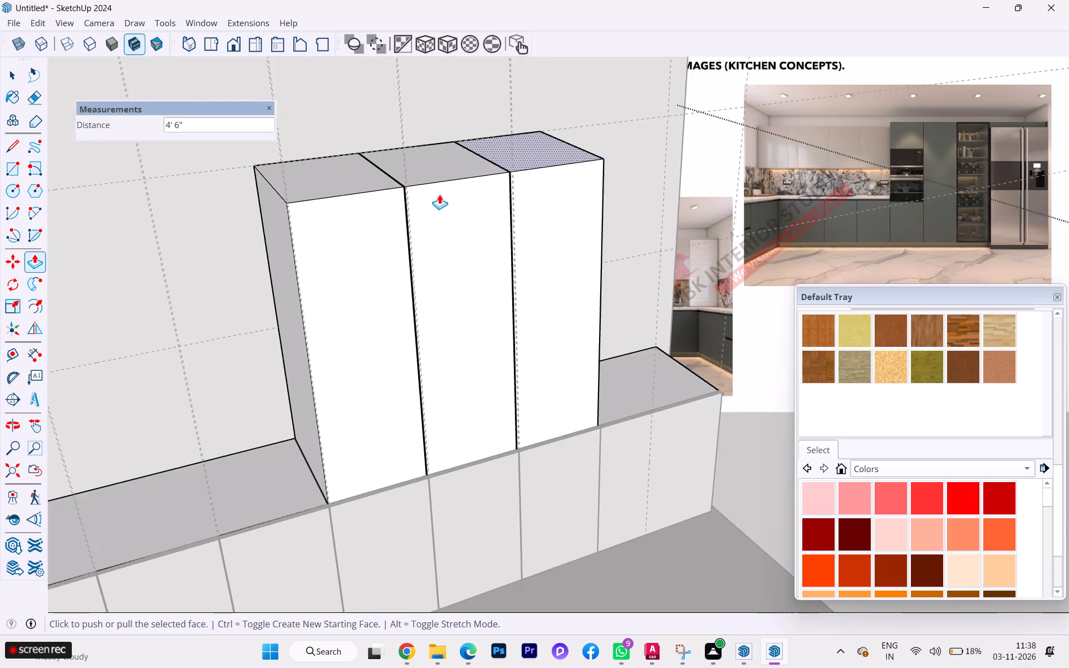
{"action": "scroll", "coordinate": [416, 184], "scroll_direction": "down", "scroll_amount": 6}
{"action": "scroll", "coordinate": [415, 183], "scroll_direction": "up", "scroll_amount": 2}
{"action": "scroll", "coordinate": [415, 183], "scroll_direction": "down", "scroll_amount": 1}
{"action": "scroll", "coordinate": [407, 186], "scroll_direction": "up", "scroll_amount": 4}
{"action": "scroll", "coordinate": [406, 180], "scroll_direction": "down", "scroll_amount": 2}
{"action": "scroll", "coordinate": [406, 180], "scroll_direction": "up", "scroll_amount": 2}
{"action": "scroll", "coordinate": [406, 180], "scroll_direction": "down", "scroll_amount": 5}
{"action": "scroll", "coordinate": [406, 180], "scroll_direction": "up", "scroll_amount": 6}
{"action": "scroll", "coordinate": [406, 180], "scroll_direction": "down", "scroll_amount": 3}
{"action": "scroll", "coordinate": [406, 180], "scroll_direction": "up", "scroll_amount": 8}
{"action": "scroll", "coordinate": [410, 149], "scroll_direction": "down", "scroll_amount": 1}
{"action": "scroll", "coordinate": [410, 149], "scroll_direction": "up", "scroll_amount": 6}
{"action": "scroll", "coordinate": [412, 149], "scroll_direction": "down", "scroll_amount": 2}
{"action": "scroll", "coordinate": [412, 149], "scroll_direction": "up", "scroll_amount": 2}
{"action": "scroll", "coordinate": [412, 149], "scroll_direction": "down", "scroll_amount": 2}
{"action": "scroll", "coordinate": [412, 149], "scroll_direction": "up", "scroll_amount": 2}
{"action": "scroll", "coordinate": [413, 206], "scroll_direction": "up", "scroll_amount": 6}
{"action": "scroll", "coordinate": [412, 206], "scroll_direction": "down", "scroll_amount": 2}
{"action": "scroll", "coordinate": [412, 206], "scroll_direction": "up", "scroll_amount": 1}
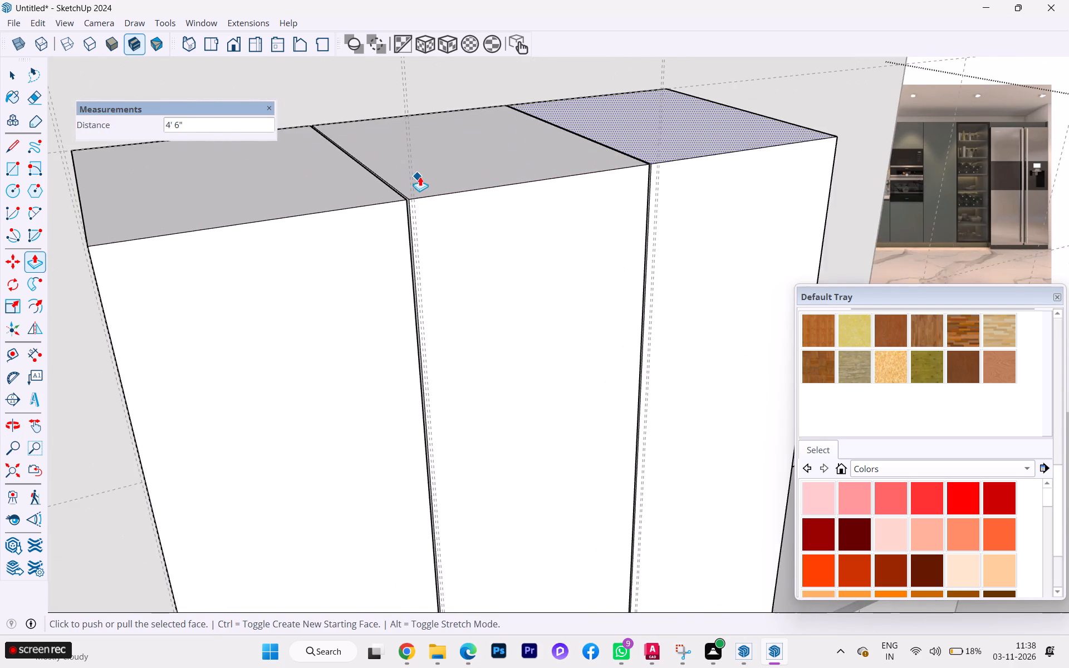
{"action": "scroll", "coordinate": [432, 180], "scroll_direction": "up", "scroll_amount": 3}
{"action": "scroll", "coordinate": [434, 180], "scroll_direction": "down", "scroll_amount": 2}
{"action": "scroll", "coordinate": [435, 180], "scroll_direction": "up", "scroll_amount": 12}
{"action": "scroll", "coordinate": [470, 191], "scroll_direction": "down", "scroll_amount": 1}
{"action": "scroll", "coordinate": [470, 191], "scroll_direction": "up", "scroll_amount": 5}
{"action": "scroll", "coordinate": [474, 174], "scroll_direction": "down", "scroll_amount": 1}
{"action": "scroll", "coordinate": [474, 174], "scroll_direction": "up", "scroll_amount": 1}
{"action": "scroll", "coordinate": [522, 161], "scroll_direction": "down", "scroll_amount": 4}
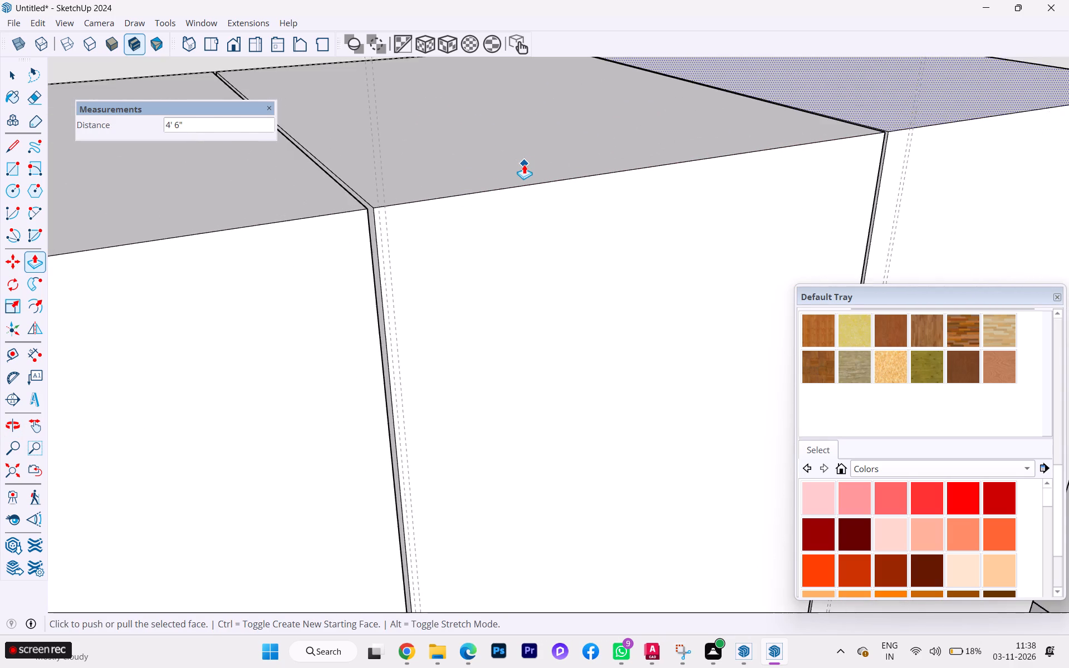
{"action": "scroll", "coordinate": [524, 164], "scroll_direction": "down", "scroll_amount": 2}
{"action": "scroll", "coordinate": [524, 165], "scroll_direction": "up", "scroll_amount": 1}
{"action": "scroll", "coordinate": [524, 165], "scroll_direction": "down", "scroll_amount": 7}
{"action": "scroll", "coordinate": [585, 192], "scroll_direction": "down", "scroll_amount": 4}
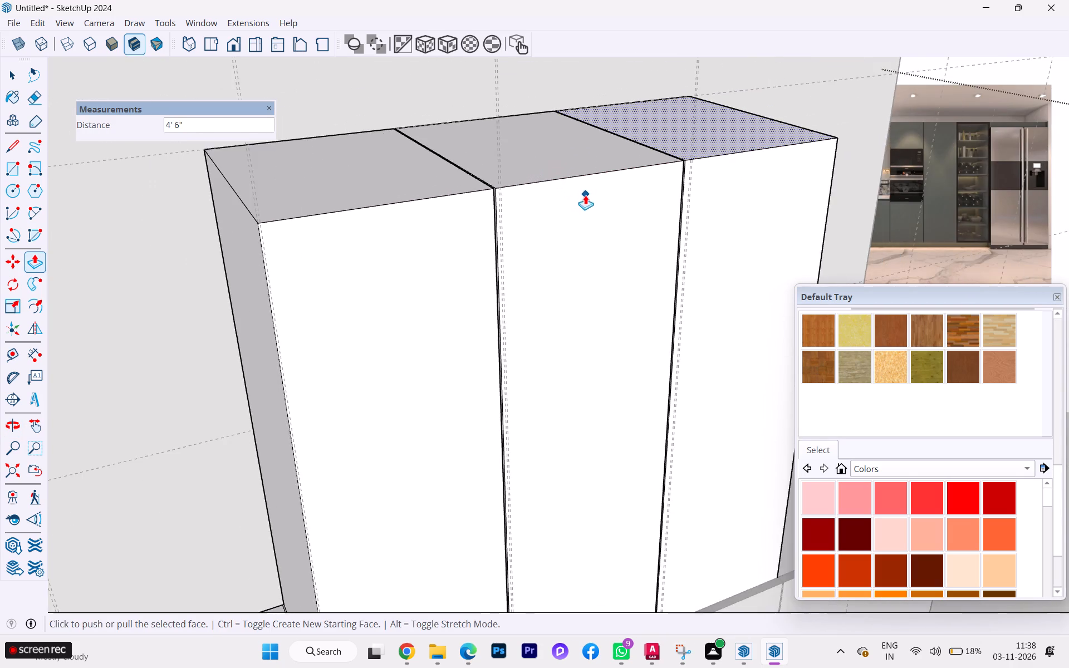
Examine the shutter gaps where the tall units' front faces meet the base cabinets, selecting the face inside the gap.
{"action": "scroll", "coordinate": [606, 243], "scroll_direction": "down", "scroll_amount": 1}
{"action": "scroll", "coordinate": [606, 243], "scroll_direction": "up", "scroll_amount": 2}
{"action": "scroll", "coordinate": [607, 244], "scroll_direction": "down", "scroll_amount": 2}
{"action": "scroll", "coordinate": [607, 248], "scroll_direction": "up", "scroll_amount": 1}
{"action": "scroll", "coordinate": [606, 249], "scroll_direction": "down", "scroll_amount": 1}
{"action": "scroll", "coordinate": [399, 183], "scroll_direction": "down", "scroll_amount": 3}
{"action": "scroll", "coordinate": [398, 184], "scroll_direction": "up", "scroll_amount": 1}
{"action": "scroll", "coordinate": [398, 184], "scroll_direction": "down", "scroll_amount": 6}
{"action": "scroll", "coordinate": [493, 235], "scroll_direction": "down", "scroll_amount": 4}
{"action": "scroll", "coordinate": [462, 436], "scroll_direction": "up", "scroll_amount": 5}
{"action": "scroll", "coordinate": [460, 430], "scroll_direction": "down", "scroll_amount": 2}
{"action": "scroll", "coordinate": [460, 429], "scroll_direction": "up", "scroll_amount": 3}
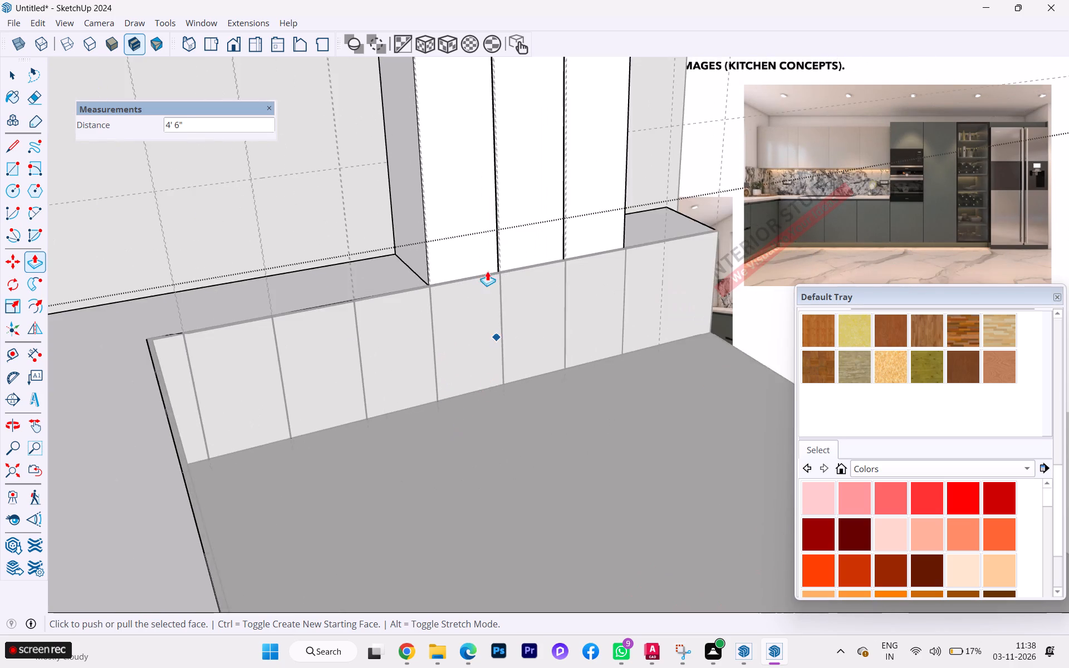
{"action": "scroll", "coordinate": [487, 270], "scroll_direction": "up", "scroll_amount": 9}
{"action": "scroll", "coordinate": [499, 255], "scroll_direction": "down", "scroll_amount": 2}
{"action": "scroll", "coordinate": [503, 252], "scroll_direction": "up", "scroll_amount": 2}
{"action": "scroll", "coordinate": [517, 242], "scroll_direction": "down", "scroll_amount": 1}
{"action": "scroll", "coordinate": [518, 241], "scroll_direction": "up", "scroll_amount": 4}
{"action": "scroll", "coordinate": [520, 248], "scroll_direction": "down", "scroll_amount": 1}
{"action": "scroll", "coordinate": [520, 248], "scroll_direction": "up", "scroll_amount": 3}
{"action": "scroll", "coordinate": [514, 256], "scroll_direction": "down", "scroll_amount": 2}
{"action": "scroll", "coordinate": [513, 258], "scroll_direction": "up", "scroll_amount": 3}
{"action": "scroll", "coordinate": [511, 261], "scroll_direction": "down", "scroll_amount": 1}
{"action": "scroll", "coordinate": [511, 261], "scroll_direction": "up", "scroll_amount": 3}
{"action": "scroll", "coordinate": [511, 261], "scroll_direction": "down", "scroll_amount": 4}
{"action": "scroll", "coordinate": [511, 261], "scroll_direction": "up", "scroll_amount": 7}
{"action": "scroll", "coordinate": [511, 261], "scroll_direction": "down", "scroll_amount": 4}
{"action": "scroll", "coordinate": [511, 261], "scroll_direction": "up", "scroll_amount": 5}
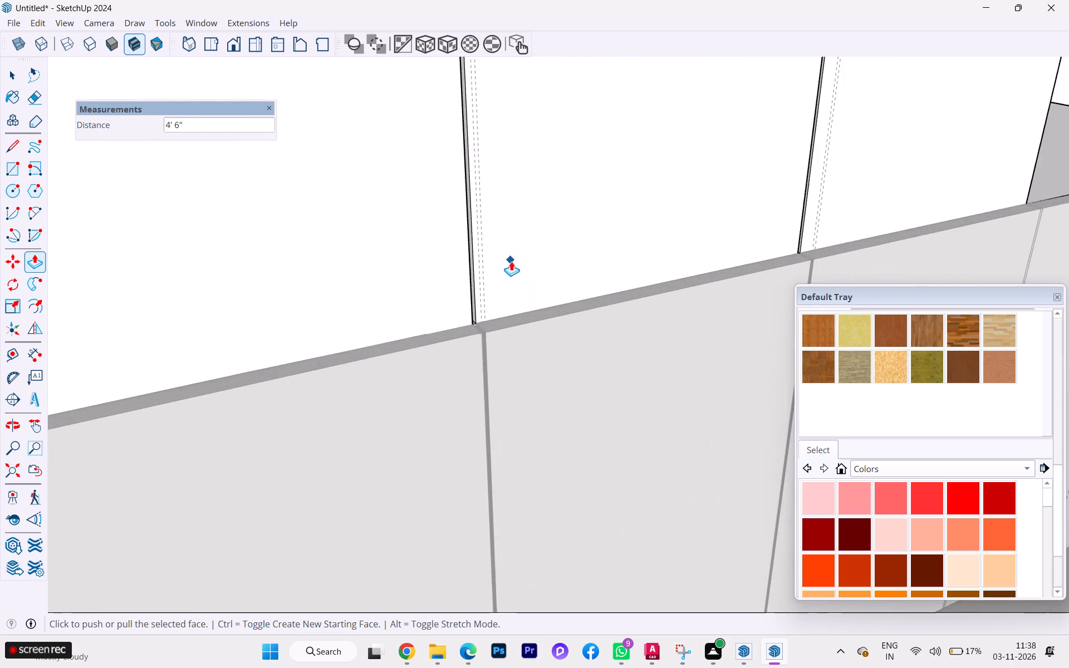
{"action": "scroll", "coordinate": [511, 261], "scroll_direction": "up", "scroll_amount": 2}
{"action": "scroll", "coordinate": [511, 261], "scroll_direction": "down", "scroll_amount": 1}
{"action": "scroll", "coordinate": [511, 261], "scroll_direction": "up", "scroll_amount": 6}
{"action": "scroll", "coordinate": [507, 286], "scroll_direction": "down", "scroll_amount": 1}
{"action": "scroll", "coordinate": [507, 286], "scroll_direction": "up", "scroll_amount": 3}
{"action": "middle_click_drag", "start_coordinate": [463, 298], "coordinate": [335, 338]}
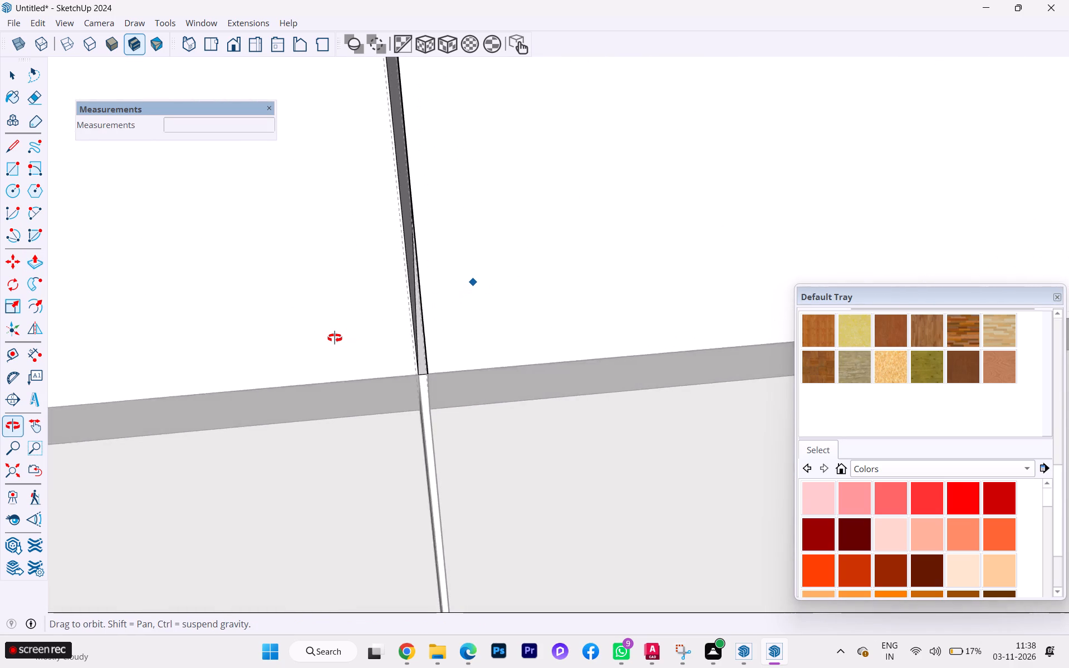
{"action": "middle_click_drag", "start_coordinate": [335, 338], "coordinate": [343, 335]}
{"action": "scroll", "coordinate": [439, 369], "scroll_direction": "up", "scroll_amount": 5}
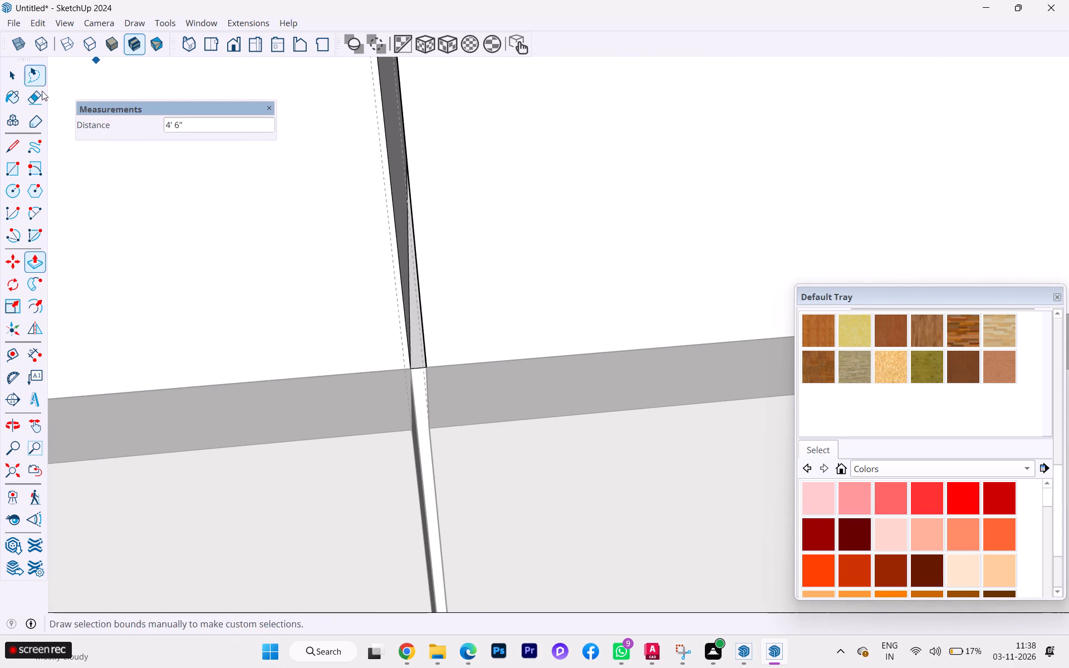
{"action": "left_click", "coordinate": [16, 75]}
{"action": "left_click", "coordinate": [423, 377]}
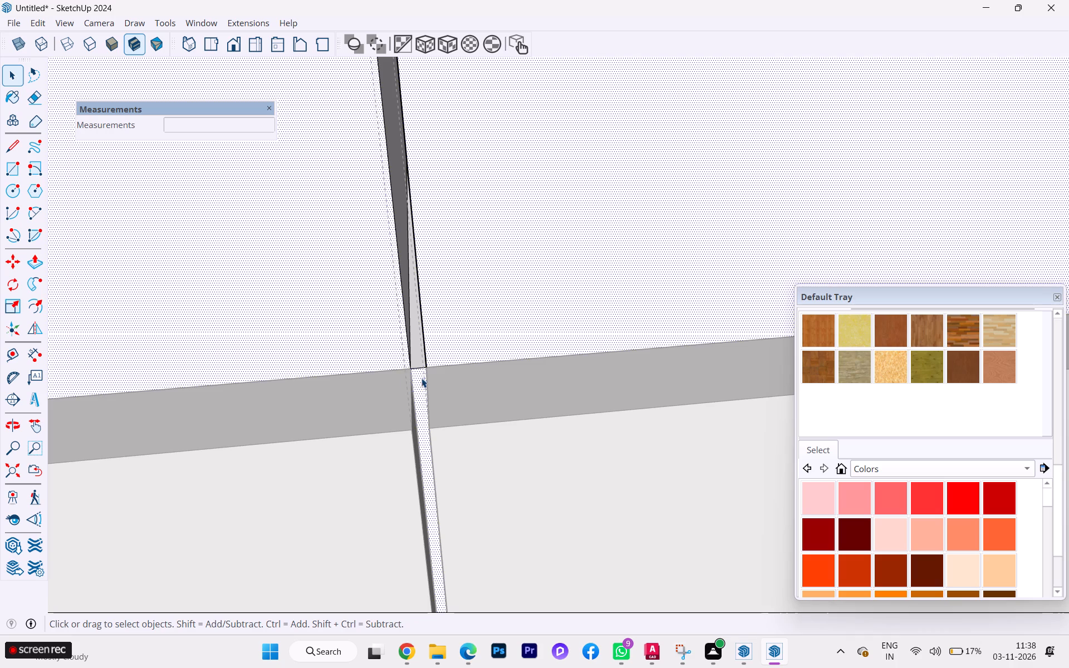
{"action": "double_click", "coordinate": [418, 380]}
{"action": "left_click", "coordinate": [415, 389]}
{"action": "scroll", "coordinate": [408, 262], "scroll_direction": "down", "scroll_amount": 3}
{"action": "scroll", "coordinate": [408, 260], "scroll_direction": "up", "scroll_amount": 1}
{"action": "scroll", "coordinate": [408, 259], "scroll_direction": "down", "scroll_amount": 5}
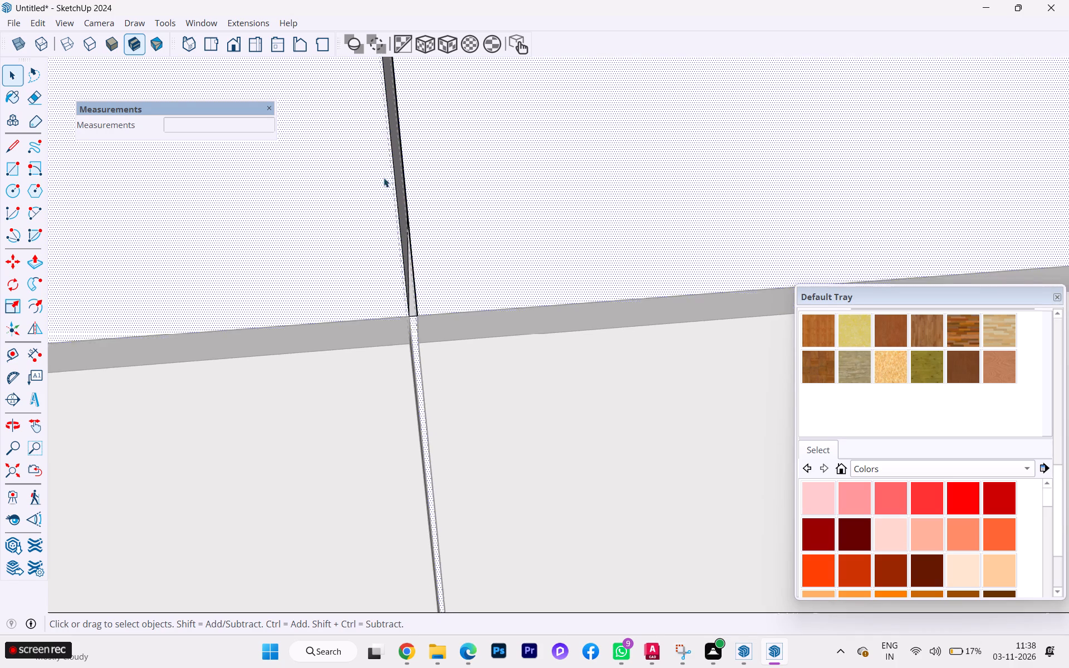
{"action": "scroll", "coordinate": [380, 155], "scroll_direction": "down", "scroll_amount": 1}
{"action": "scroll", "coordinate": [380, 155], "scroll_direction": "up", "scroll_amount": 1}
{"action": "scroll", "coordinate": [380, 155], "scroll_direction": "down", "scroll_amount": 1}
{"action": "scroll", "coordinate": [380, 155], "scroll_direction": "up", "scroll_amount": 2}
{"action": "scroll", "coordinate": [380, 155], "scroll_direction": "down", "scroll_amount": 2}
{"action": "scroll", "coordinate": [380, 155], "scroll_direction": "up", "scroll_amount": 2}
{"action": "scroll", "coordinate": [380, 156], "scroll_direction": "down", "scroll_amount": 8}
{"action": "scroll", "coordinate": [395, 162], "scroll_direction": "up", "scroll_amount": 1}
{"action": "scroll", "coordinate": [395, 162], "scroll_direction": "down", "scroll_amount": 1}
{"action": "scroll", "coordinate": [395, 162], "scroll_direction": "up", "scroll_amount": 3}
{"action": "scroll", "coordinate": [395, 161], "scroll_direction": "down", "scroll_amount": 6}
{"action": "scroll", "coordinate": [388, 151], "scroll_direction": "up", "scroll_amount": 2}
{"action": "scroll", "coordinate": [388, 152], "scroll_direction": "down", "scroll_amount": 5}
{"action": "scroll", "coordinate": [362, 157], "scroll_direction": "up", "scroll_amount": 3}
{"action": "scroll", "coordinate": [362, 158], "scroll_direction": "down", "scroll_amount": 4}
{"action": "scroll", "coordinate": [311, 163], "scroll_direction": "up", "scroll_amount": 3}
{"action": "scroll", "coordinate": [311, 163], "scroll_direction": "down", "scroll_amount": 5}
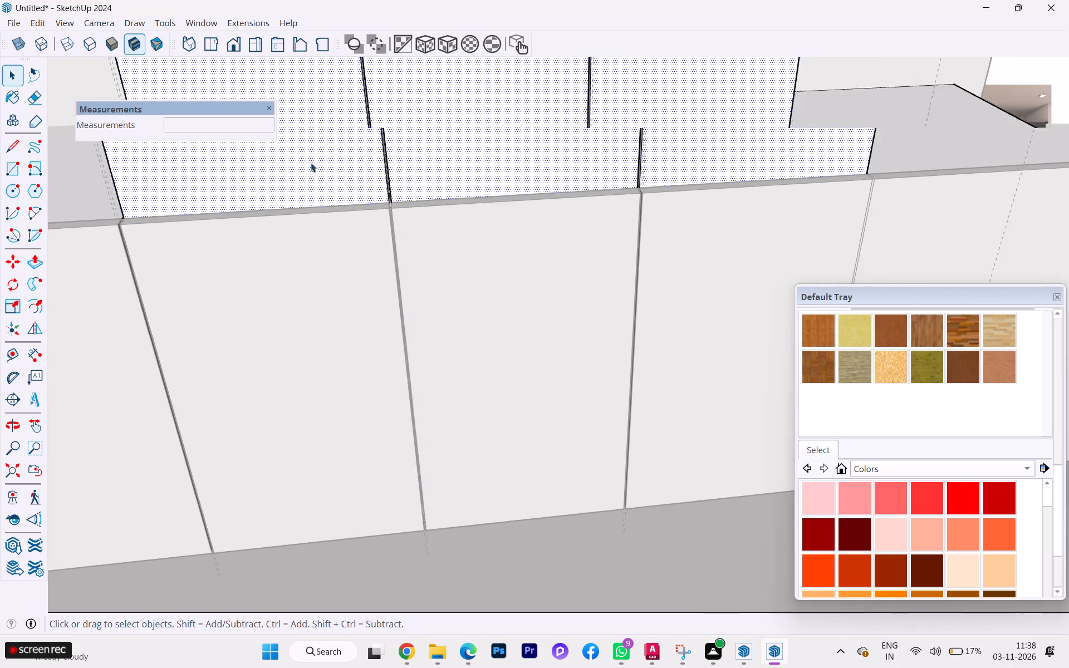
{"action": "scroll", "coordinate": [408, 268], "scroll_direction": "down", "scroll_amount": 3}
{"action": "scroll", "coordinate": [415, 277], "scroll_direction": "up", "scroll_amount": 2}
{"action": "scroll", "coordinate": [415, 278], "scroll_direction": "down", "scroll_amount": 3}
Clear the face selection and close the cabinet carcass's editing context to return to the whole model.
{"action": "left_click", "coordinate": [462, 468]}
{"action": "scroll", "coordinate": [533, 276], "scroll_direction": "down", "scroll_amount": 2}
{"action": "scroll", "coordinate": [462, 271], "scroll_direction": "up", "scroll_amount": 2}
{"action": "scroll", "coordinate": [460, 271], "scroll_direction": "down", "scroll_amount": 4}
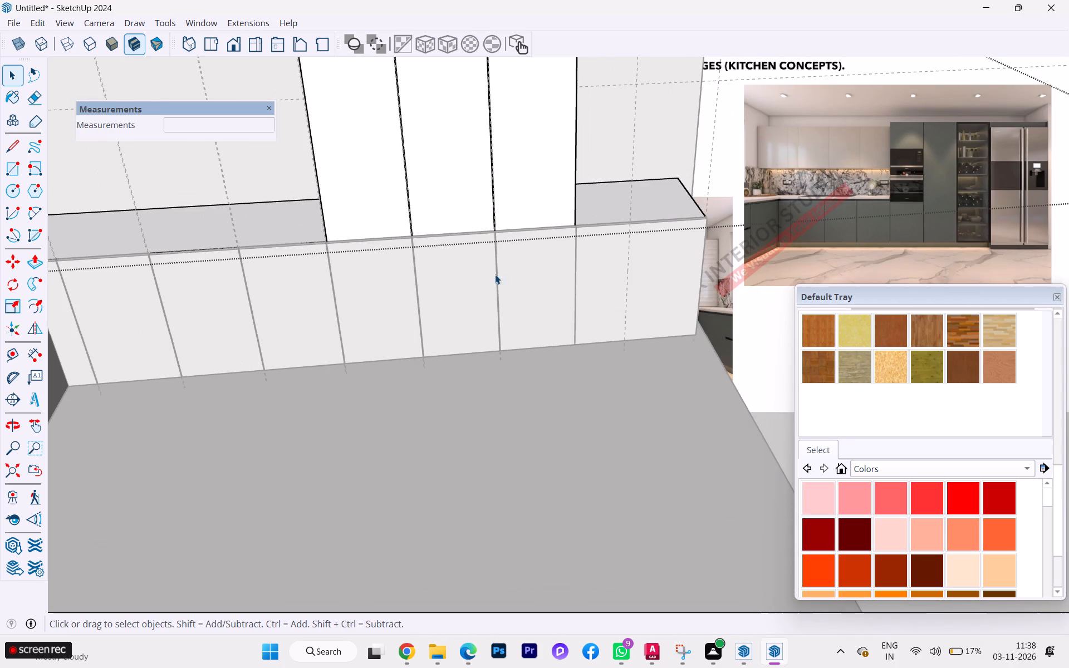
{"action": "left_click", "coordinate": [774, 399]}
{"action": "scroll", "coordinate": [362, 234], "scroll_direction": "down", "scroll_amount": 10}
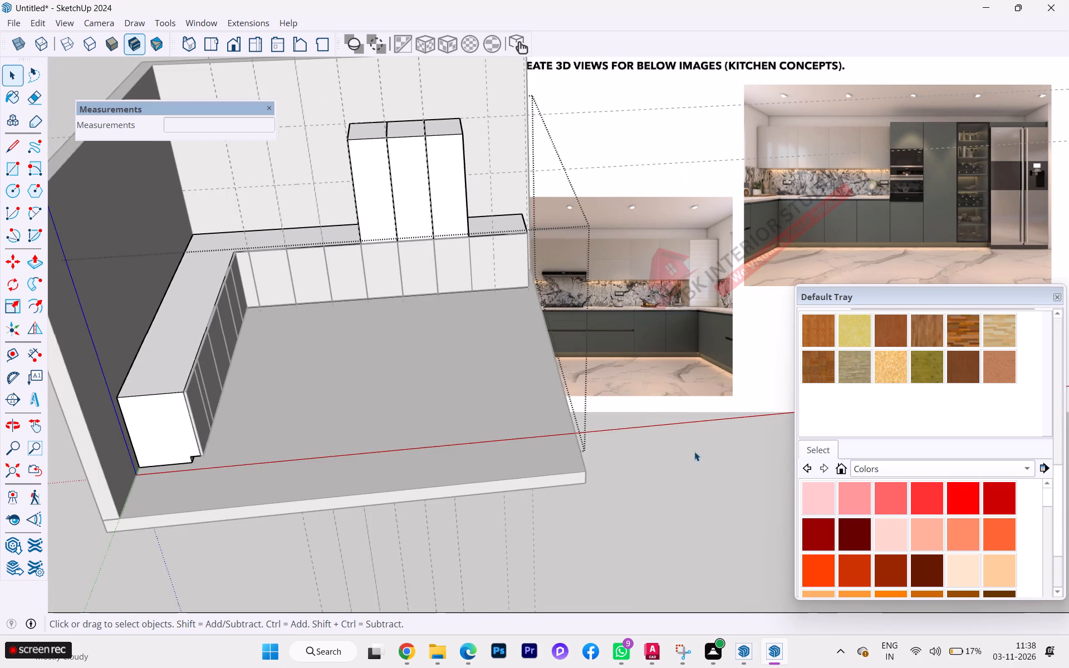
{"action": "left_click", "coordinate": [694, 452]}
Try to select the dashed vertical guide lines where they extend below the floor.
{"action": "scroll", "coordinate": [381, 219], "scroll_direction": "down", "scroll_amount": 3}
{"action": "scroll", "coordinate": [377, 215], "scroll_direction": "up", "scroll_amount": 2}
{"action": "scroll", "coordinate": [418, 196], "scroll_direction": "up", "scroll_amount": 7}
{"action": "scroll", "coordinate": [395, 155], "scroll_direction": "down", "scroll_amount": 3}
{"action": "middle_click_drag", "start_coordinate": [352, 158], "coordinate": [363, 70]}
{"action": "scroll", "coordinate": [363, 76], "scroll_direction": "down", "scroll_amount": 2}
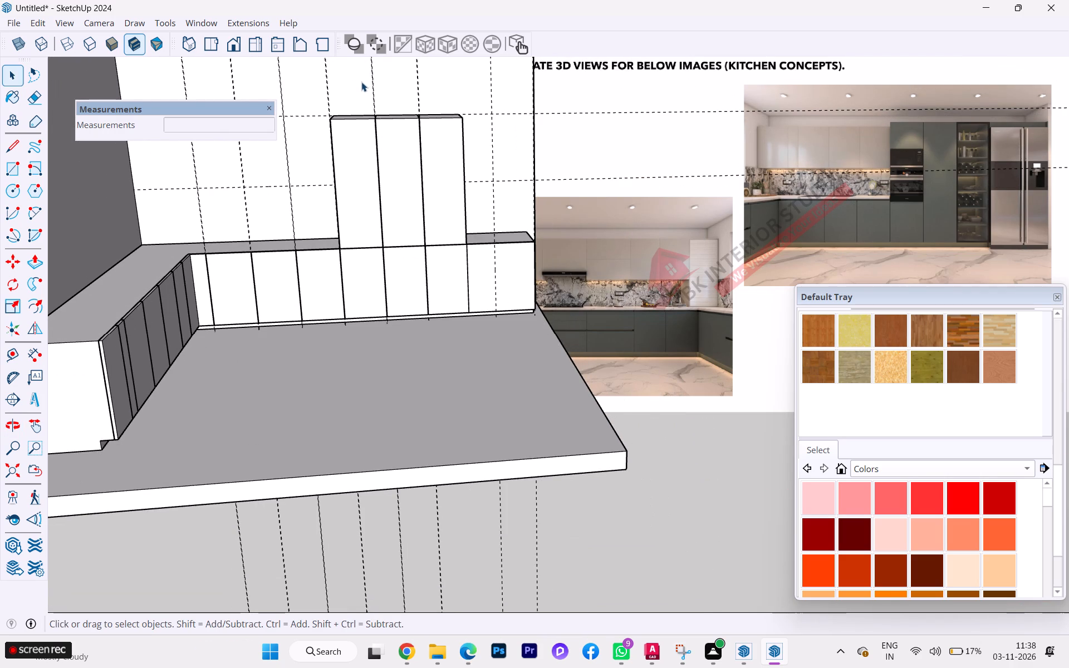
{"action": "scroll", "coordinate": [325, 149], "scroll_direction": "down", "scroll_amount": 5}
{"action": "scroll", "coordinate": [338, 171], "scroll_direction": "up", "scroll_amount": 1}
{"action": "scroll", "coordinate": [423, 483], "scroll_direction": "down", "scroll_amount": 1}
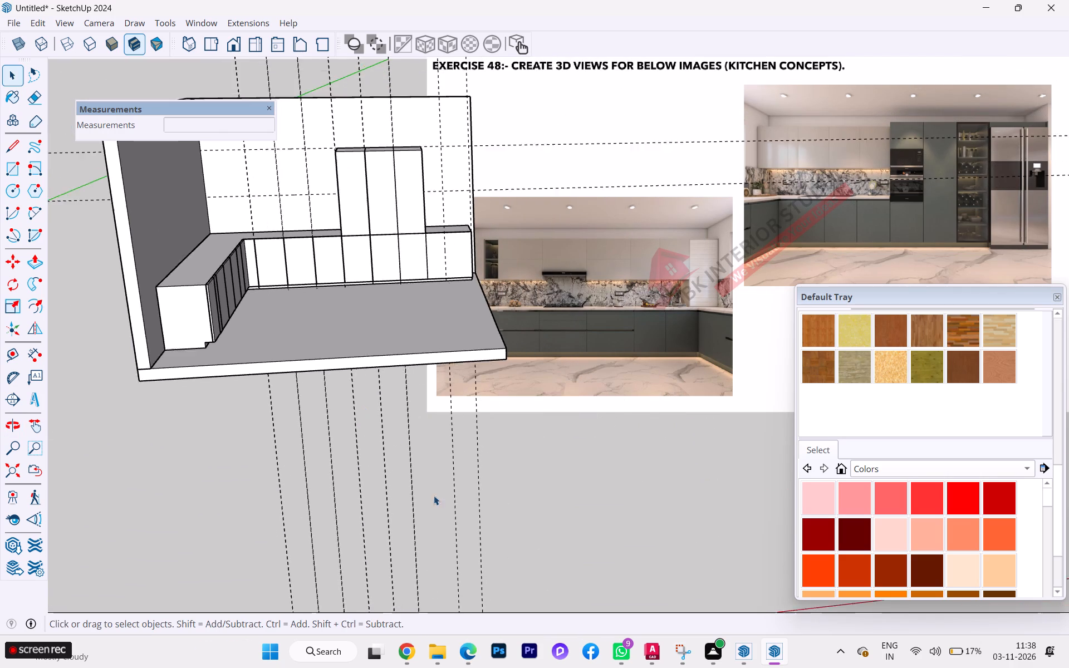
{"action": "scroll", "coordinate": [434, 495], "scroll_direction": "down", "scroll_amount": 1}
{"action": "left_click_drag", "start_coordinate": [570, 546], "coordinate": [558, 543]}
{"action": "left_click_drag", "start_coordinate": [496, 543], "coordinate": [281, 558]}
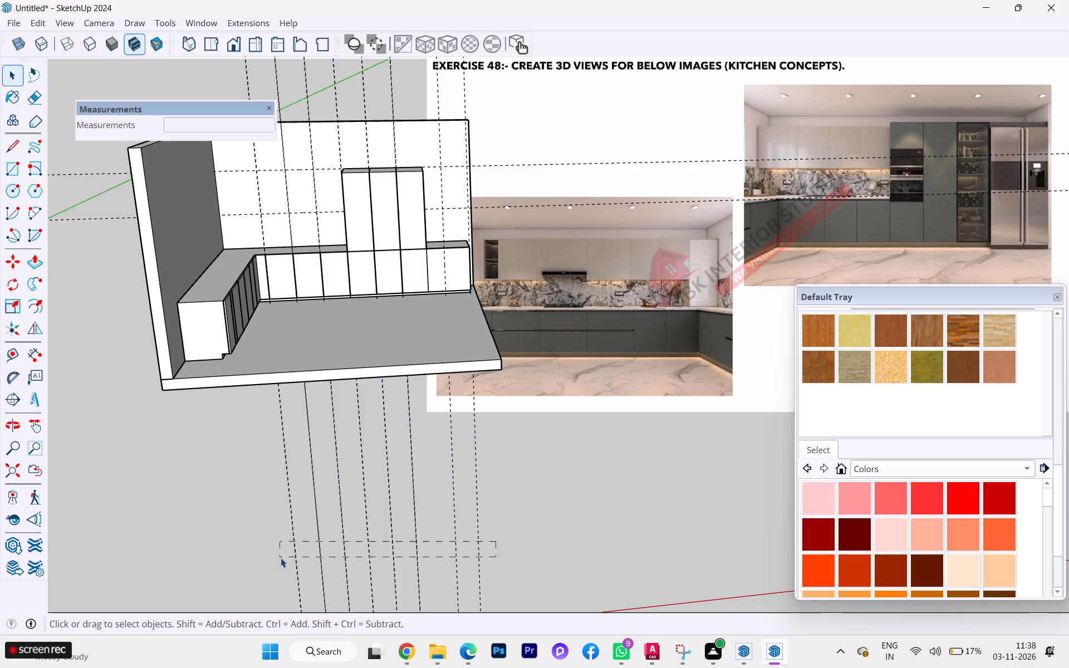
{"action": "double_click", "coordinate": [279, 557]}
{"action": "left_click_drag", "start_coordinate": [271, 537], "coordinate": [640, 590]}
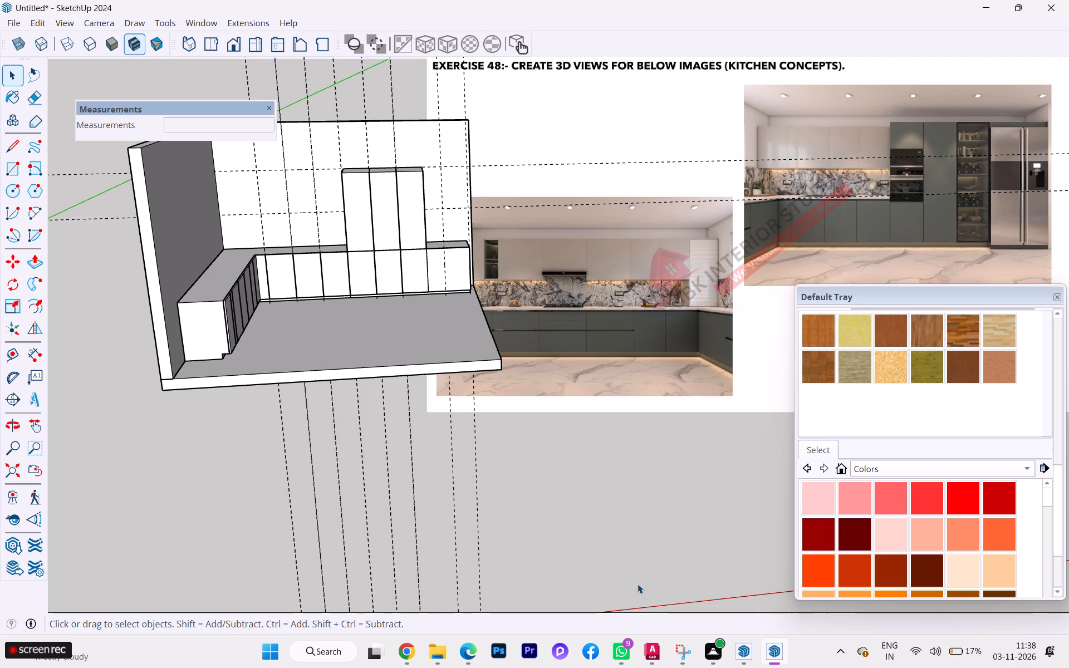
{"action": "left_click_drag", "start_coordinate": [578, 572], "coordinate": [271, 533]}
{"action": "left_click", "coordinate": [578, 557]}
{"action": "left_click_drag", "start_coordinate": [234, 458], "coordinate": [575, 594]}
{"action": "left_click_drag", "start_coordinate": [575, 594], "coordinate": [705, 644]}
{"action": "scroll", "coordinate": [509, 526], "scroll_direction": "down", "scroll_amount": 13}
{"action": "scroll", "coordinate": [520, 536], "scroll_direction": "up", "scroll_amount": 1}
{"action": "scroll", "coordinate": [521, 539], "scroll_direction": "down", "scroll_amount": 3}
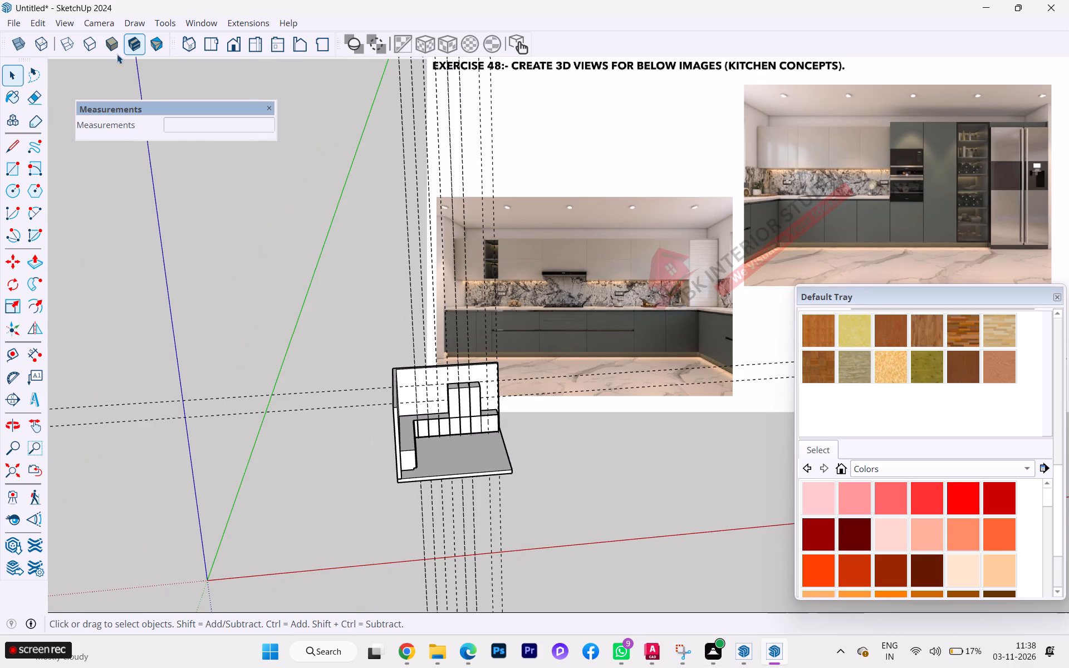
Delete all guides from the model.
{"action": "left_click", "coordinate": [30, 20]}
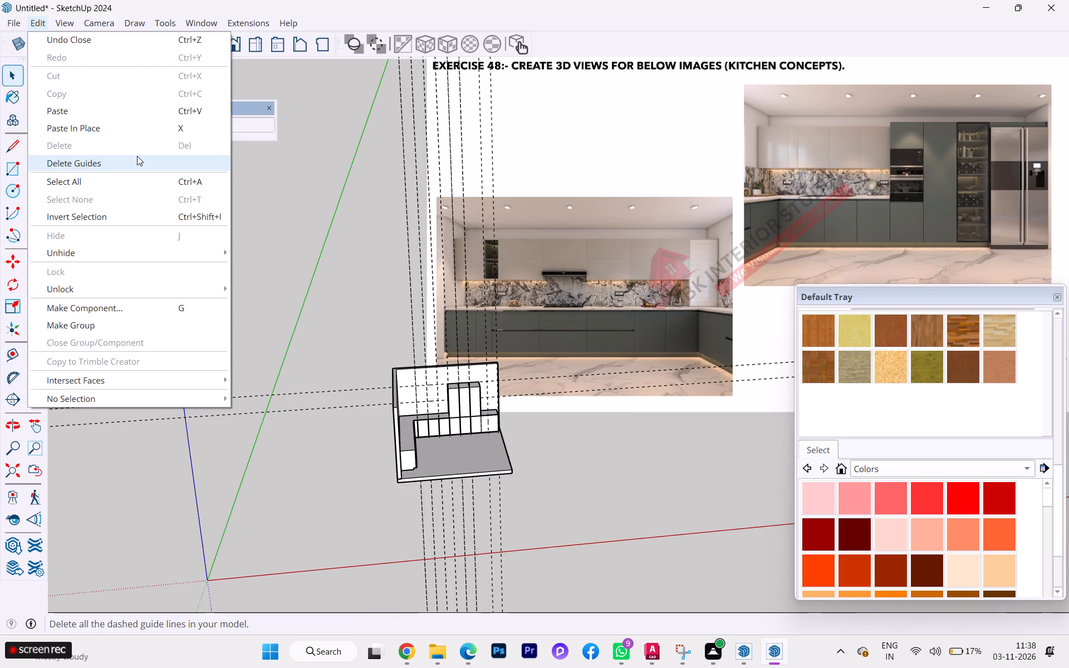
{"action": "left_click", "coordinate": [137, 156]}
{"action": "scroll", "coordinate": [543, 450], "scroll_direction": "up", "scroll_amount": 5}
{"action": "scroll", "coordinate": [434, 341], "scroll_direction": "up", "scroll_amount": 2}
{"action": "scroll", "coordinate": [443, 341], "scroll_direction": "down", "scroll_amount": 3}
{"action": "scroll", "coordinate": [448, 343], "scroll_direction": "up", "scroll_amount": 6}
{"action": "scroll", "coordinate": [471, 352], "scroll_direction": "down", "scroll_amount": 1}
{"action": "scroll", "coordinate": [482, 356], "scroll_direction": "up", "scroll_amount": 5}
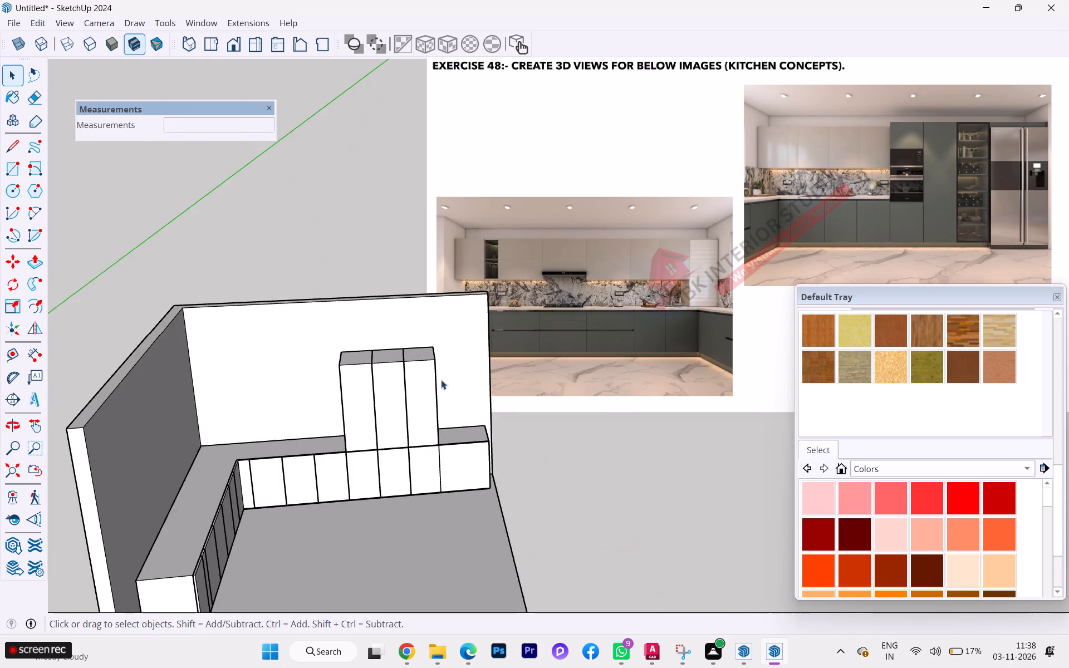
Select the base cabinets' shutter group and bring the tag list into view.
{"action": "scroll", "coordinate": [441, 380], "scroll_direction": "up", "scroll_amount": 3}
{"action": "scroll", "coordinate": [415, 410], "scroll_direction": "down", "scroll_amount": 1}
{"action": "scroll", "coordinate": [415, 410], "scroll_direction": "up", "scroll_amount": 8}
{"action": "scroll", "coordinate": [323, 485], "scroll_direction": "up", "scroll_amount": 3}
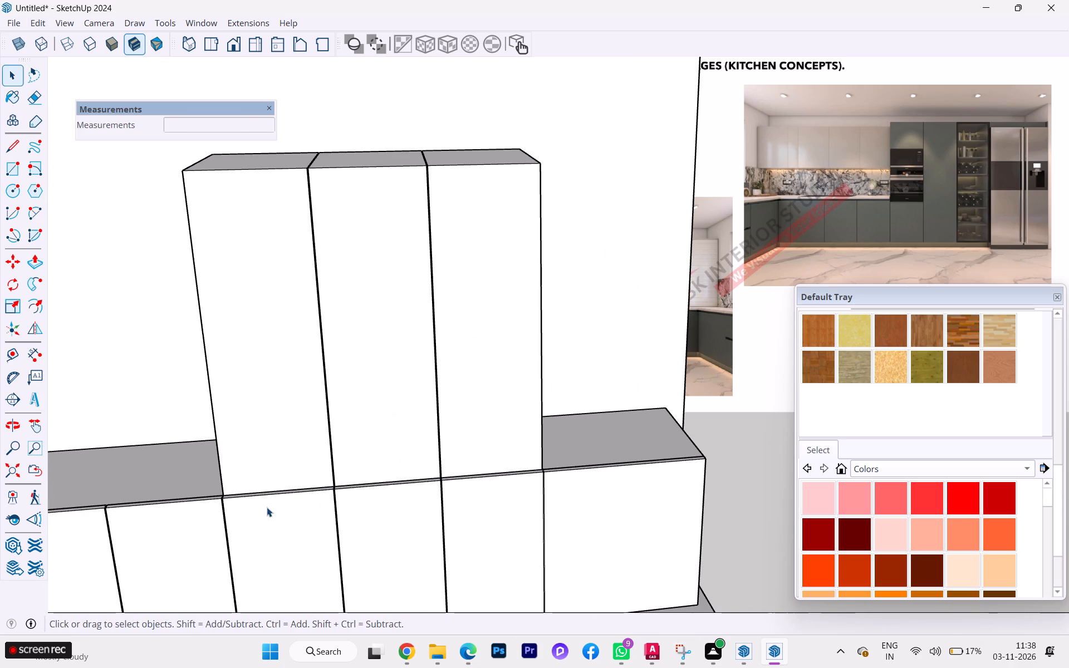
{"action": "scroll", "coordinate": [267, 508], "scroll_direction": "down", "scroll_amount": 7}
{"action": "scroll", "coordinate": [274, 580], "scroll_direction": "down", "scroll_amount": 2}
{"action": "middle_click_drag", "start_coordinate": [274, 583], "coordinate": [281, 523]}
{"action": "left_click", "coordinate": [267, 551]}
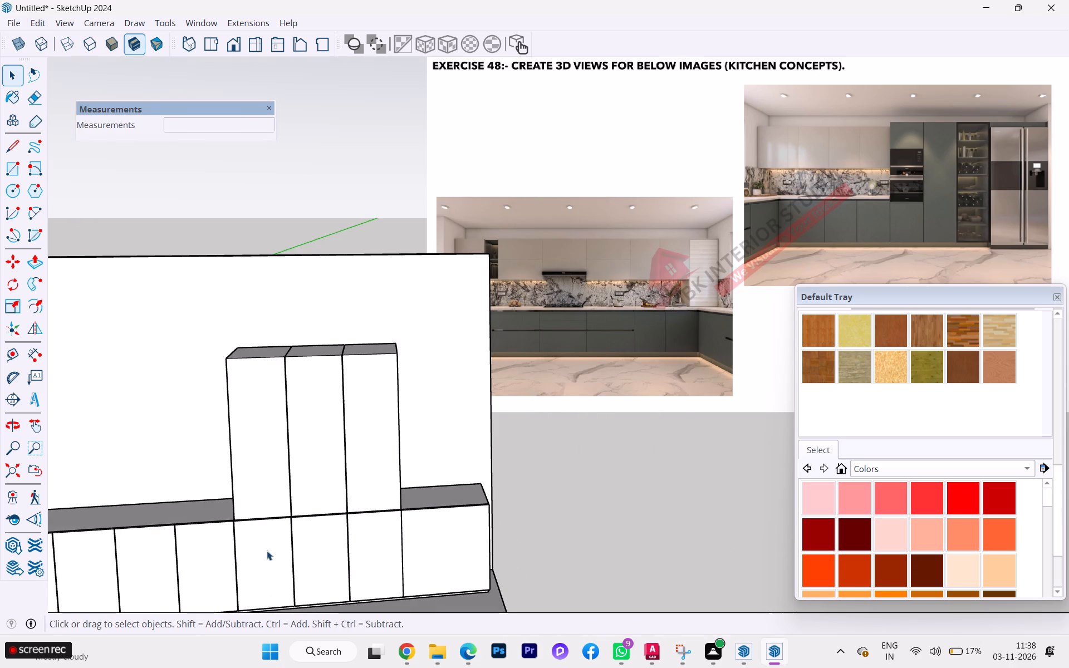
{"action": "scroll", "coordinate": [260, 556], "scroll_direction": "up", "scroll_amount": 10}
{"action": "scroll", "coordinate": [236, 449], "scroll_direction": "down", "scroll_amount": 3}
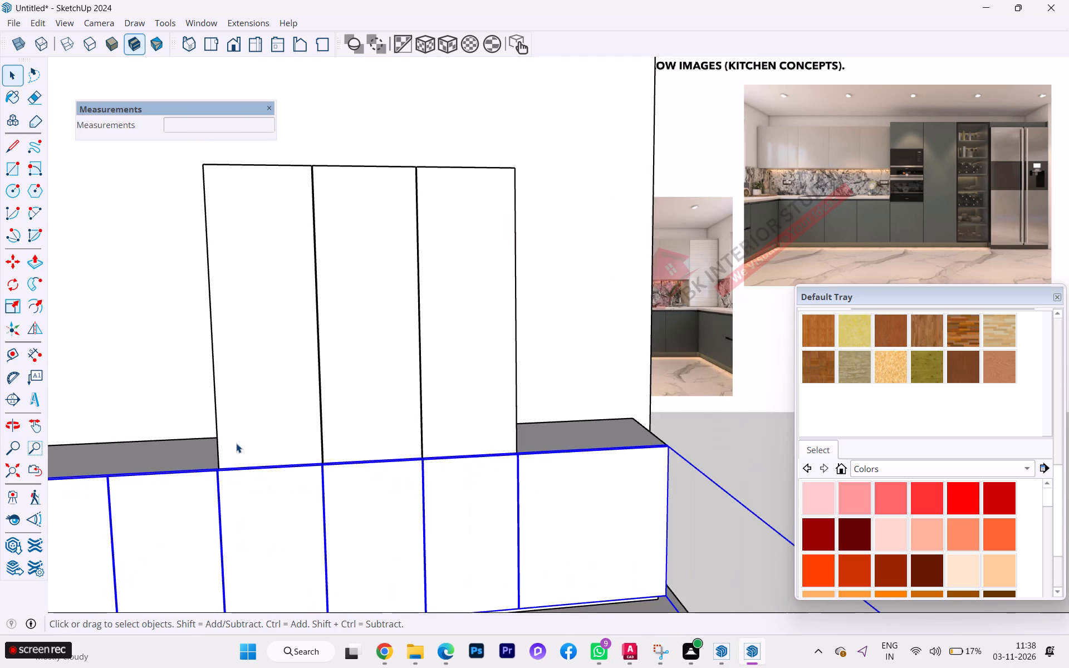
{"action": "scroll", "coordinate": [219, 386], "scroll_direction": "down", "scroll_amount": 1}
{"action": "scroll", "coordinate": [219, 386], "scroll_direction": "up", "scroll_amount": 4}
{"action": "scroll", "coordinate": [219, 386], "scroll_direction": "down", "scroll_amount": 8}
{"action": "scroll", "coordinate": [278, 475], "scroll_direction": "down", "scroll_amount": 5}
{"action": "scroll", "coordinate": [279, 476], "scroll_direction": "up", "scroll_amount": 1}
{"action": "scroll", "coordinate": [279, 476], "scroll_direction": "down", "scroll_amount": 6}
{"action": "scroll", "coordinate": [305, 510], "scroll_direction": "up", "scroll_amount": 2}
{"action": "scroll", "coordinate": [305, 510], "scroll_direction": "down", "scroll_amount": 1}
{"action": "scroll", "coordinate": [305, 510], "scroll_direction": "up", "scroll_amount": 3}
{"action": "scroll", "coordinate": [300, 508], "scroll_direction": "down", "scroll_amount": 6}
{"action": "scroll", "coordinate": [583, 495], "scroll_direction": "down", "scroll_amount": 1}
{"action": "scroll", "coordinate": [878, 365], "scroll_direction": "up", "scroll_amount": 2}
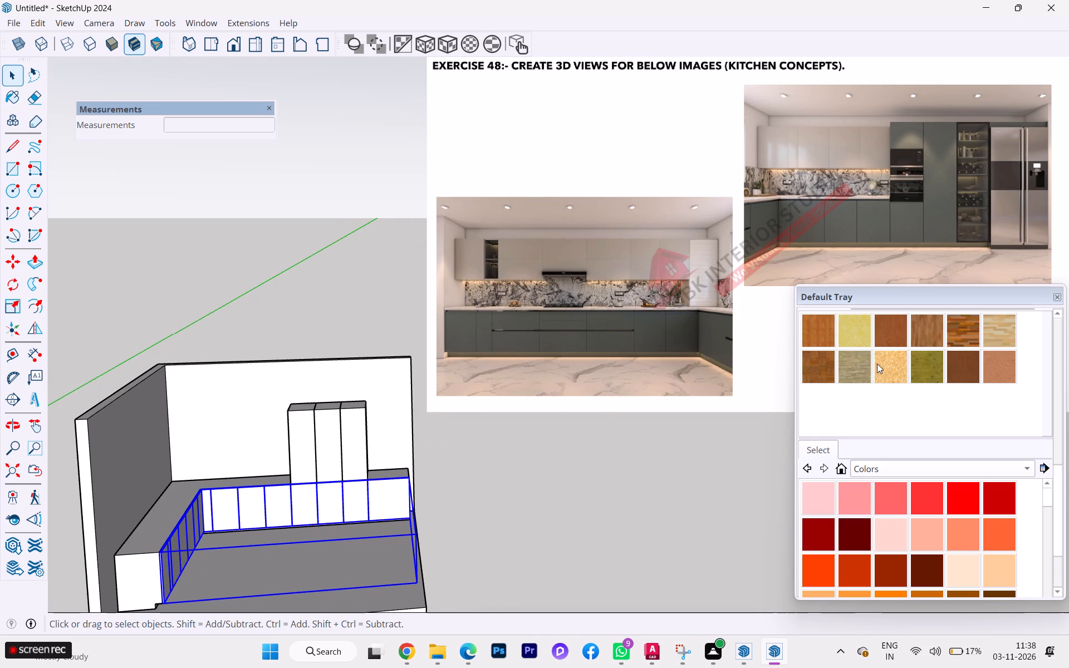
{"action": "scroll", "coordinate": [877, 364], "scroll_direction": "up", "scroll_amount": 2}
{"action": "scroll", "coordinate": [877, 364], "scroll_direction": "down", "scroll_amount": 1}
{"action": "scroll", "coordinate": [877, 364], "scroll_direction": "up", "scroll_amount": 9}
{"action": "scroll", "coordinate": [845, 364], "scroll_direction": "down", "scroll_amount": 1}
{"action": "scroll", "coordinate": [845, 364], "scroll_direction": "up", "scroll_amount": 3}
{"action": "scroll", "coordinate": [881, 352], "scroll_direction": "down", "scroll_amount": 1}
{"action": "scroll", "coordinate": [881, 353], "scroll_direction": "up", "scroll_amount": 20}
{"action": "scroll", "coordinate": [1050, 354], "scroll_direction": "up", "scroll_amount": 1}
{"action": "scroll", "coordinate": [890, 316], "scroll_direction": "up", "scroll_amount": 3}
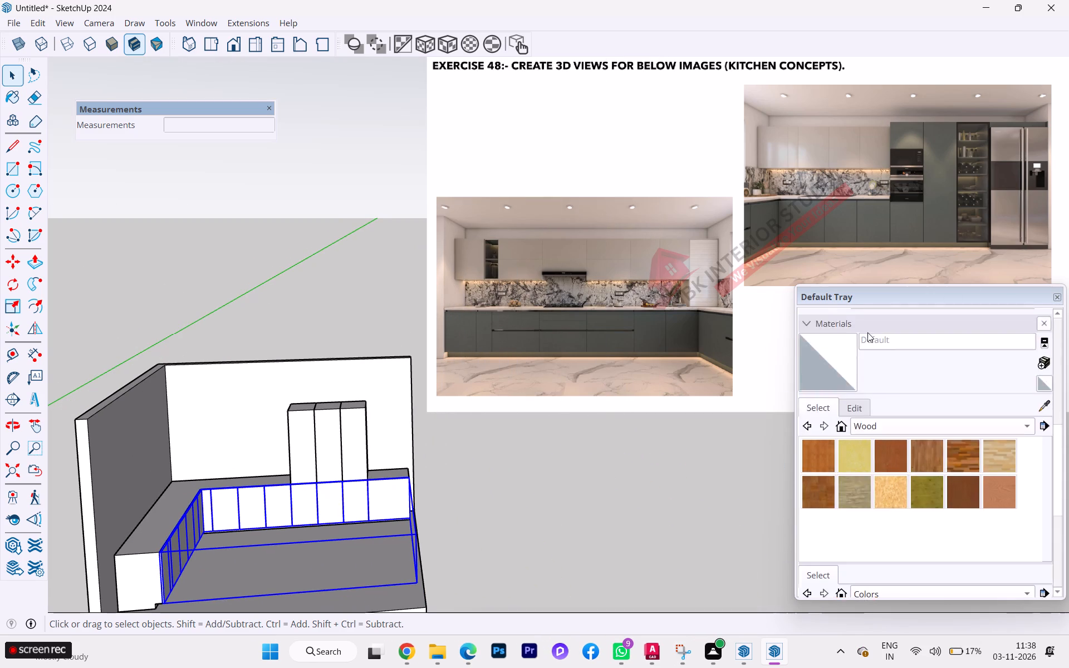
{"action": "scroll", "coordinate": [867, 332], "scroll_direction": "up", "scroll_amount": 2}
{"action": "scroll", "coordinate": [816, 461], "scroll_direction": "up", "scroll_amount": 5}
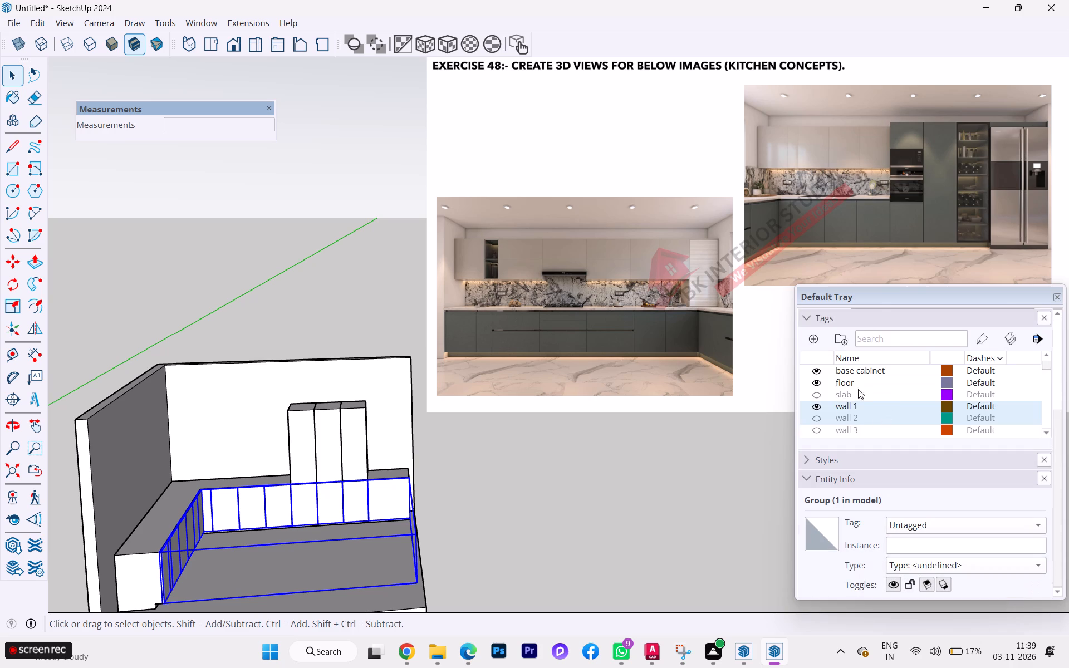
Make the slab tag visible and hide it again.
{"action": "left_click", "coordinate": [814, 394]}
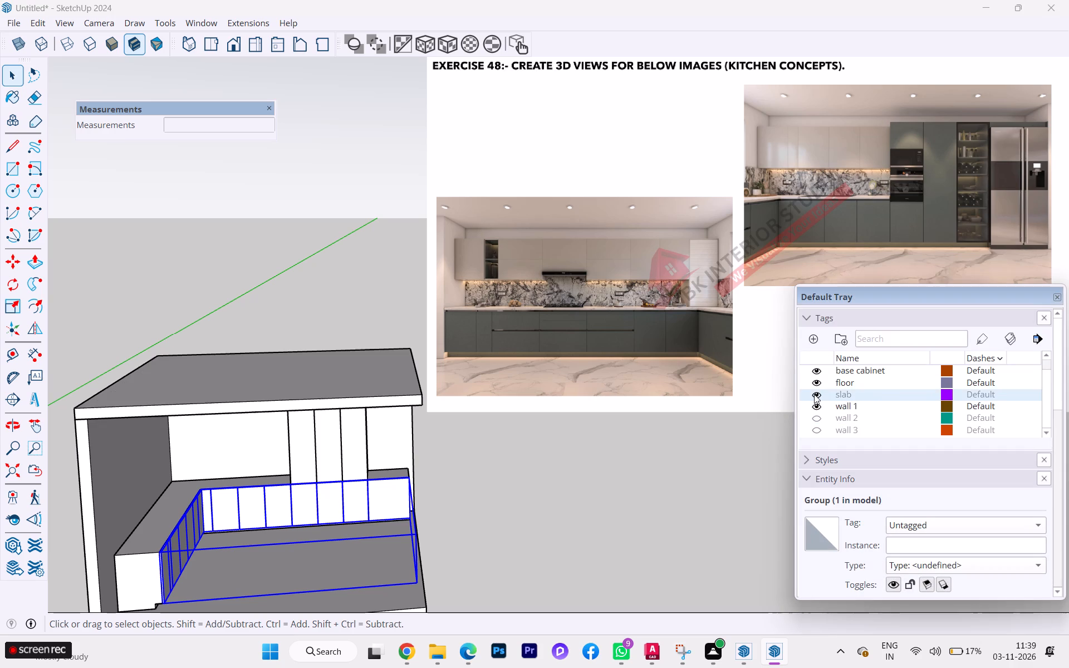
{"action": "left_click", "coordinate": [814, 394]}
Add a new tag to the model and open its name for editing.
{"action": "scroll", "coordinate": [813, 395], "scroll_direction": "up", "scroll_amount": 4}
{"action": "scroll", "coordinate": [813, 395], "scroll_direction": "down", "scroll_amount": 1}
{"action": "scroll", "coordinate": [813, 395], "scroll_direction": "up", "scroll_amount": 3}
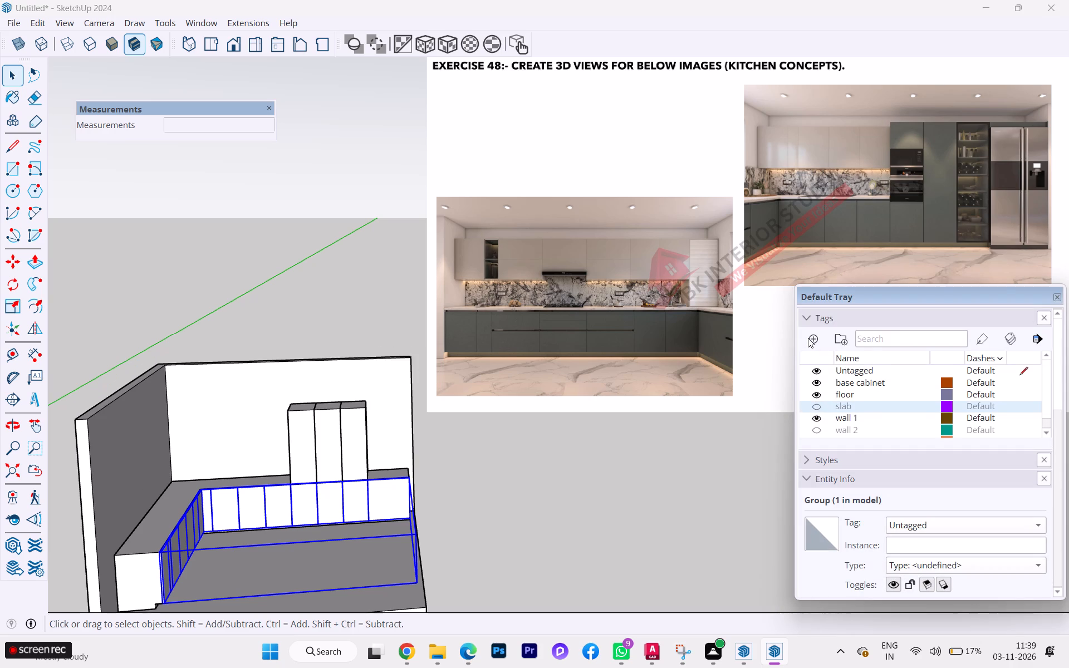
{"action": "left_click", "coordinate": [808, 338]}
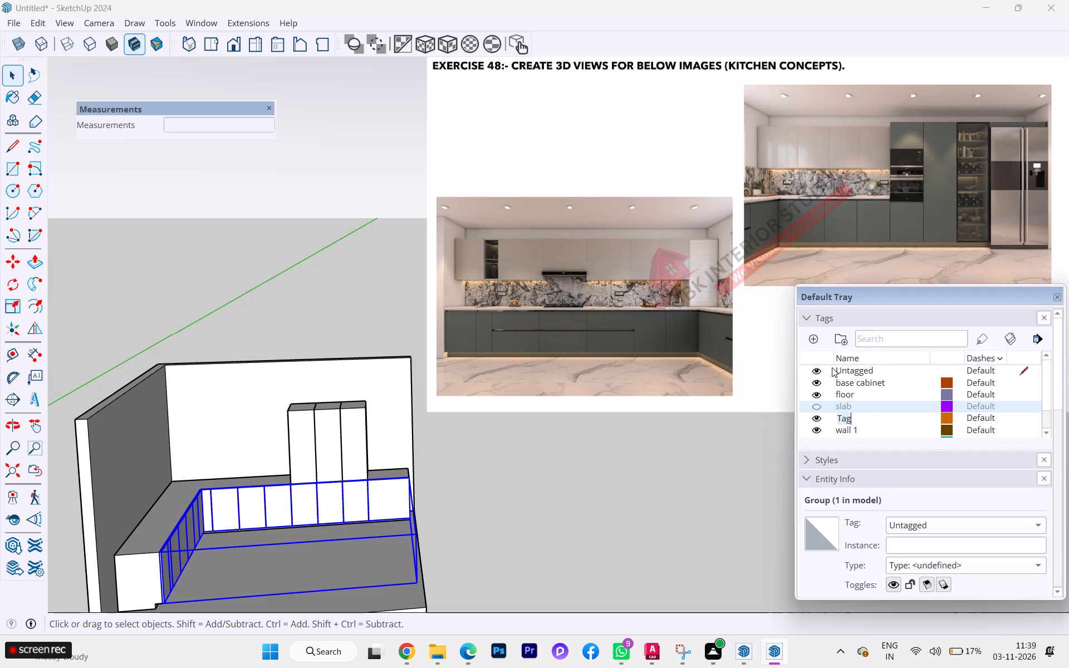
{"action": "key", "text": "BackSpace"}
{"action": "key", "text": "BackSpace"}
{"action": "right_click", "coordinate": [832, 367]}
{"action": "type", "text": "CA"}
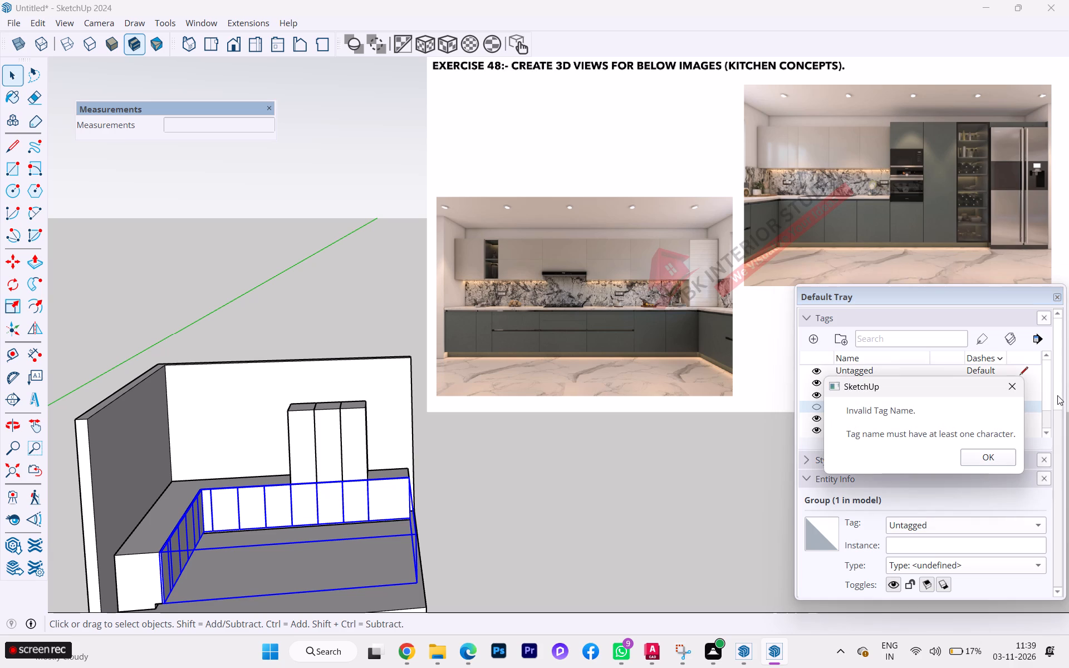
{"action": "left_click", "coordinate": [1008, 387]}
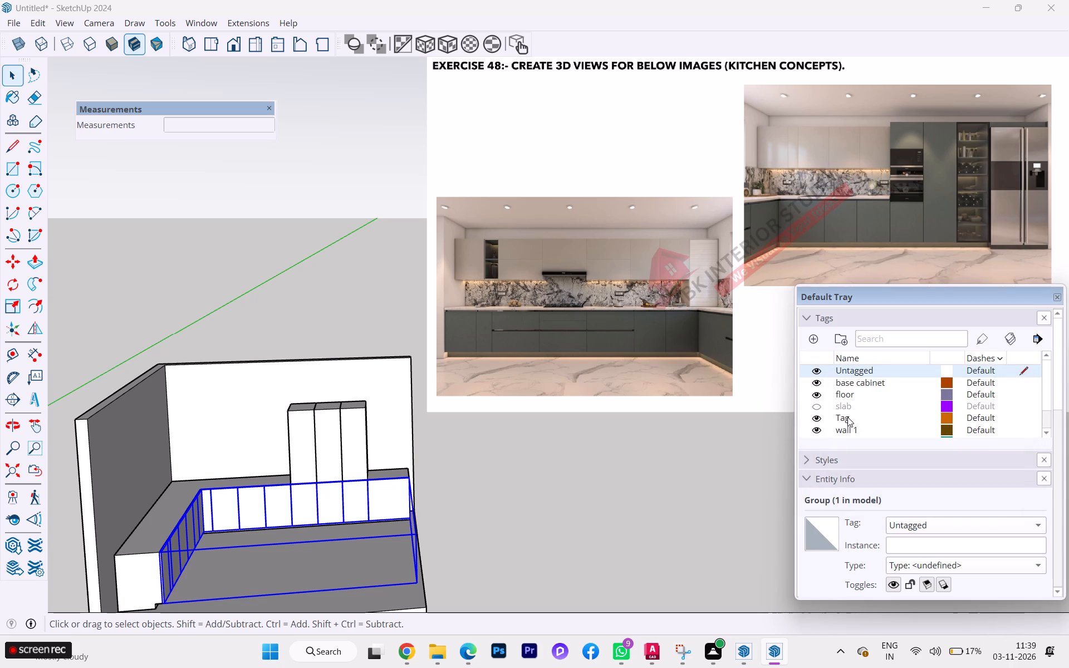
{"action": "left_click", "coordinate": [847, 417]}
{"action": "double_click", "coordinate": [847, 417]}
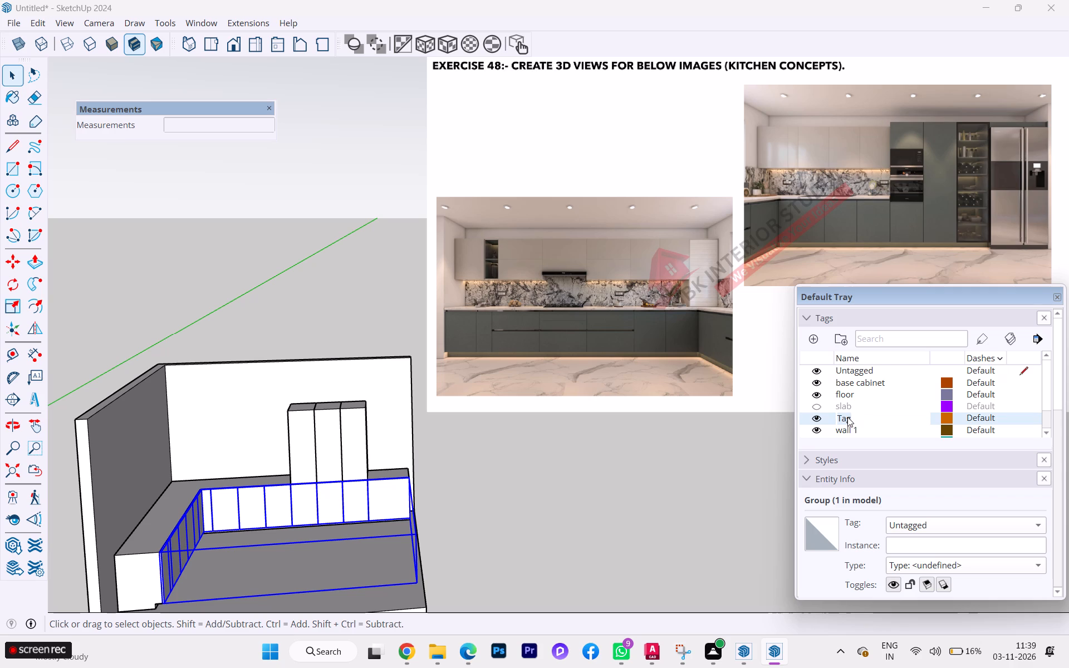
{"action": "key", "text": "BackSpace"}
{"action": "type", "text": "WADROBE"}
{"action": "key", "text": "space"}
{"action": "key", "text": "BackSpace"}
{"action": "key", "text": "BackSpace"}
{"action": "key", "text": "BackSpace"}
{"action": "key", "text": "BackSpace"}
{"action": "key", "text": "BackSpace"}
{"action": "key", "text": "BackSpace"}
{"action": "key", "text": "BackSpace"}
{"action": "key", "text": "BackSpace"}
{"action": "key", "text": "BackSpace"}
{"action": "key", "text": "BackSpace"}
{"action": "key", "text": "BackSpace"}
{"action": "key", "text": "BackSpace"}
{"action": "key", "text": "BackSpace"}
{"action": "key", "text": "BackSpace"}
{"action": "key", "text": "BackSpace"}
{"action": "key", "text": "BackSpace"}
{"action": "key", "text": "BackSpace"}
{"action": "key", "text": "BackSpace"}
Name the new tag OPEN CABINET.
{"action": "type", "text": "OPEN"}
{"action": "key", "text": "space"}
{"action": "type", "text": "CABINET"}
{"action": "left_click", "coordinate": [423, 451]}
Assign the selected base cabinet shutter group to the OPEN CABINET tag.
{"action": "left_click", "coordinate": [383, 488]}
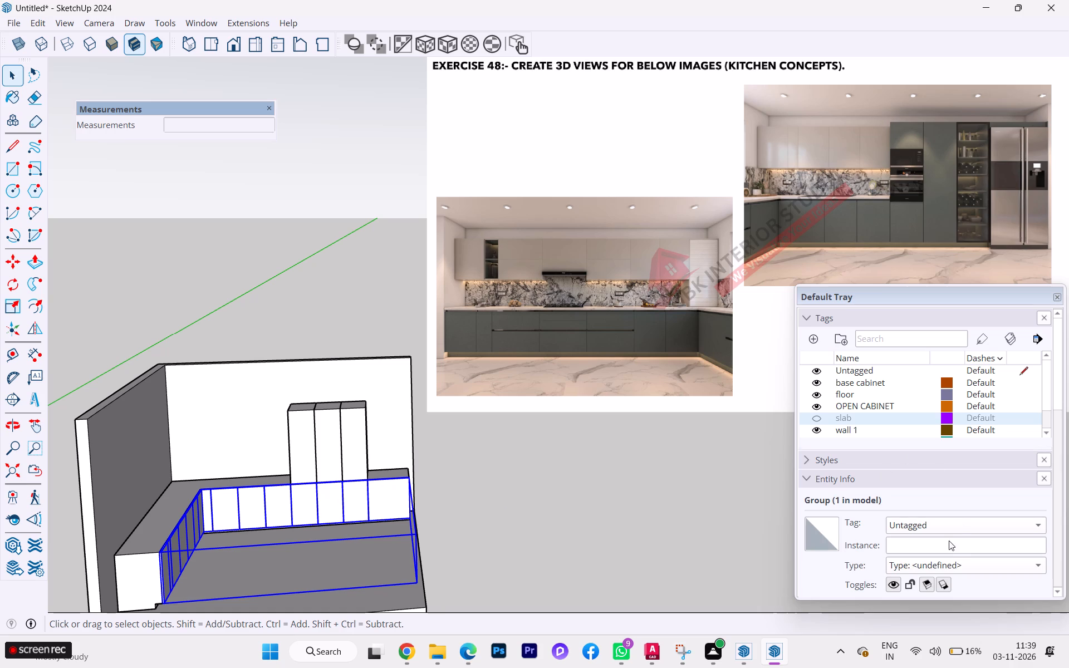
{"action": "left_click", "coordinate": [959, 516]}
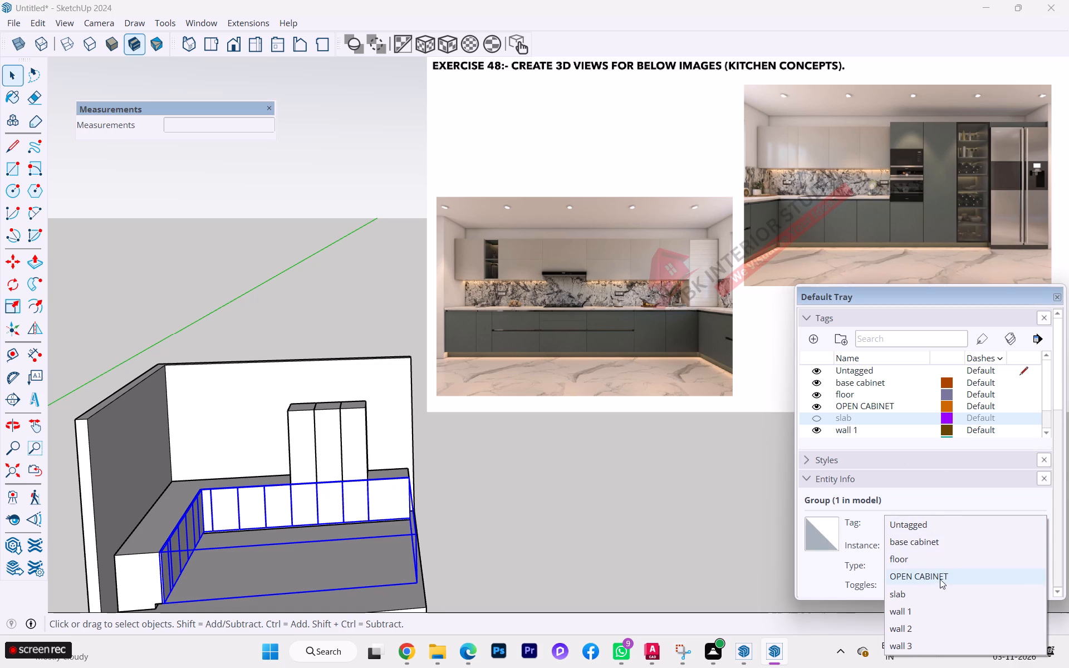
{"action": "left_click", "coordinate": [940, 581]}
Hide the OPEN CABINET tag so only the cabinet carcass behind the shutters shows.
{"action": "left_click", "coordinate": [816, 408]}
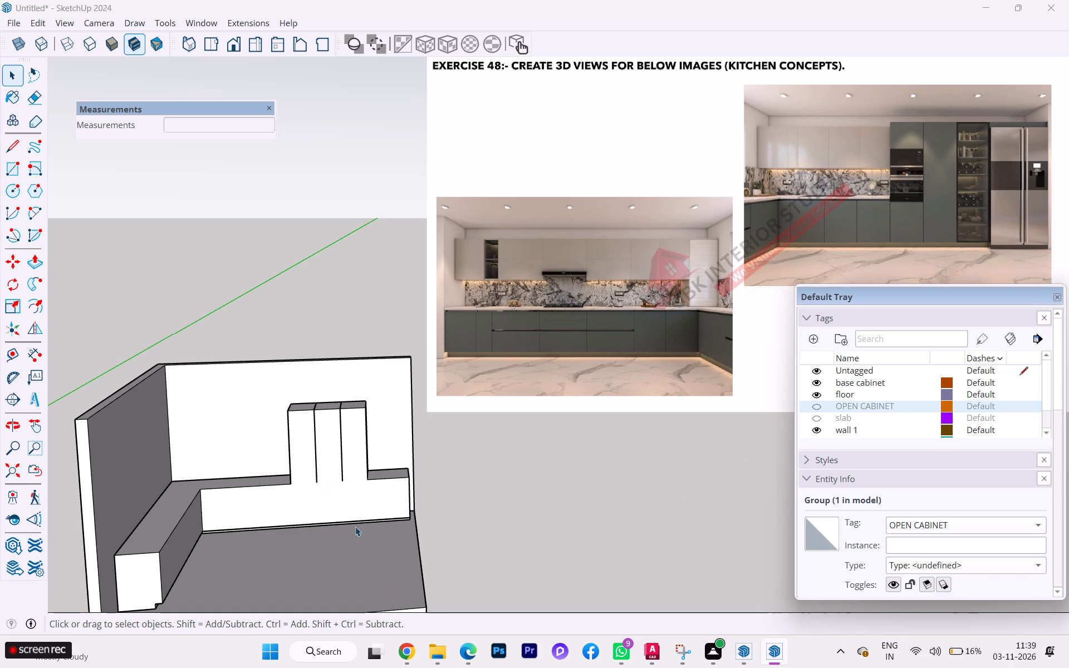
Open the cabinet carcass group for editing at the lower end of the groove between the left and middle tall units.
{"action": "scroll", "coordinate": [324, 485], "scroll_direction": "up", "scroll_amount": 18}
{"action": "scroll", "coordinate": [328, 478], "scroll_direction": "up", "scroll_amount": 9}
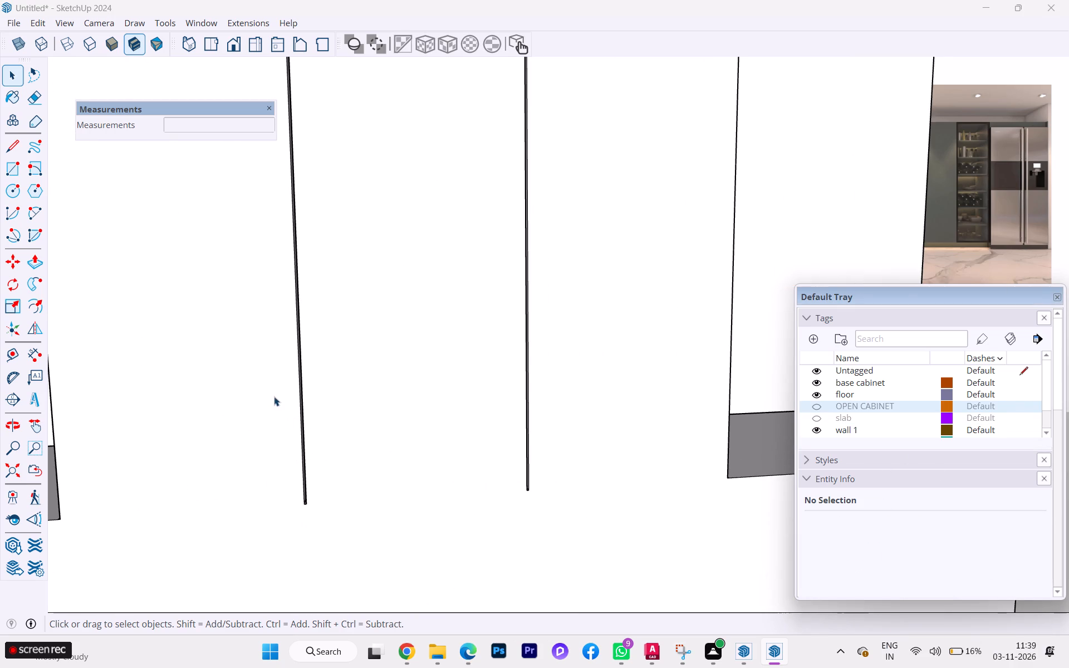
{"action": "scroll", "coordinate": [274, 396], "scroll_direction": "down", "scroll_amount": 3}
{"action": "scroll", "coordinate": [273, 446], "scroll_direction": "up", "scroll_amount": 14}
{"action": "scroll", "coordinate": [310, 466], "scroll_direction": "down", "scroll_amount": 1}
{"action": "scroll", "coordinate": [310, 469], "scroll_direction": "up", "scroll_amount": 7}
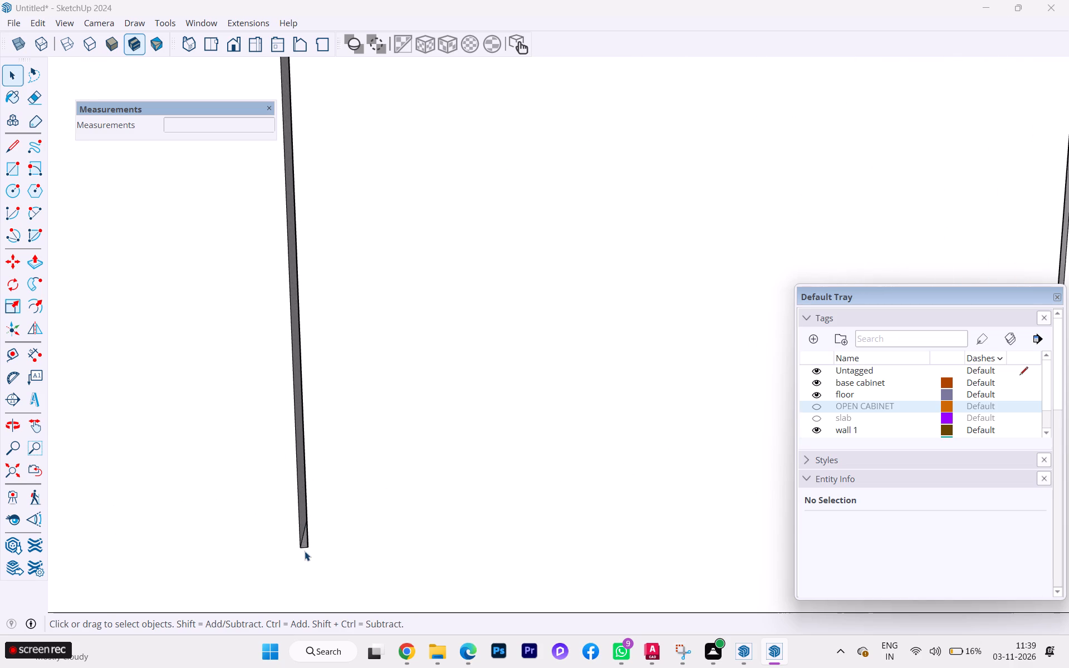
{"action": "left_click", "coordinate": [303, 544]}
{"action": "double_click", "coordinate": [303, 544]}
{"action": "left_click", "coordinate": [303, 545]}
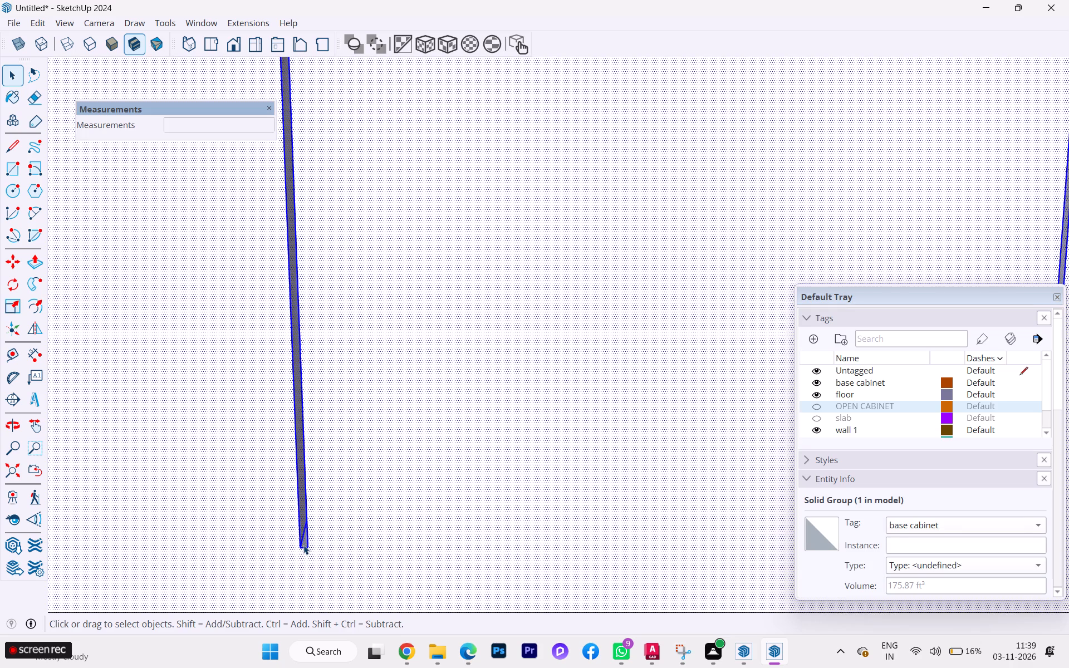
Push/Pull the small face at the groove's lower end 2' 7" down to the bottom edge of the base cabinet front.
{"action": "left_click", "coordinate": [304, 544]}
{"action": "scroll", "coordinate": [309, 539], "scroll_direction": "down", "scroll_amount": 2}
{"action": "scroll", "coordinate": [309, 539], "scroll_direction": "up", "scroll_amount": 16}
{"action": "key", "text": "p"}
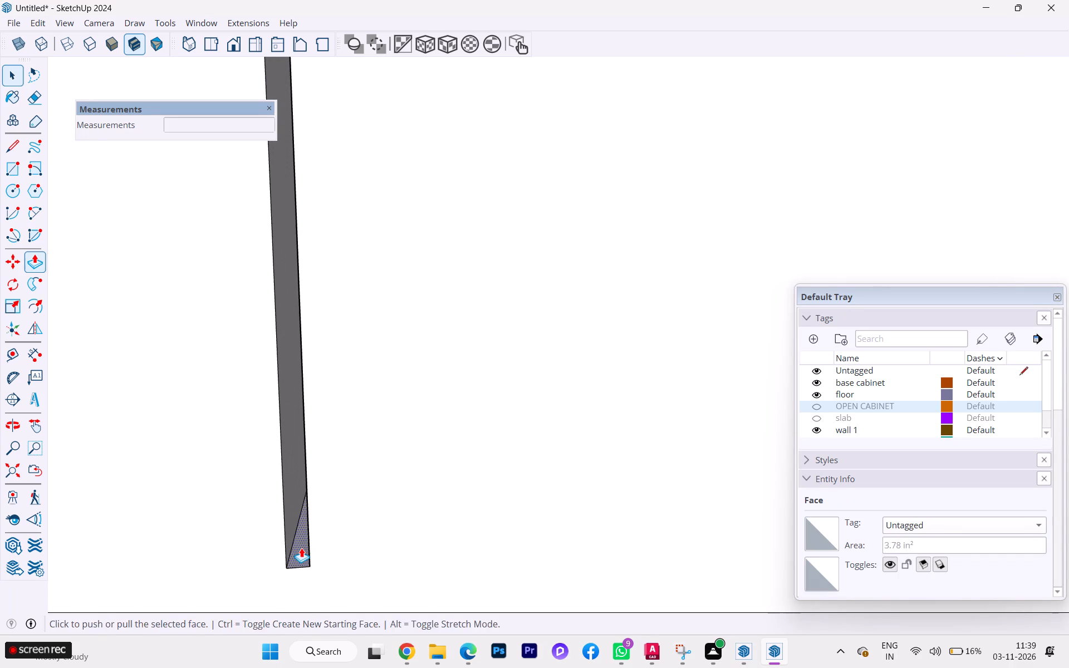
{"action": "left_click", "coordinate": [301, 548]}
{"action": "scroll", "coordinate": [291, 553], "scroll_direction": "down", "scroll_amount": 1}
{"action": "scroll", "coordinate": [291, 553], "scroll_direction": "up", "scroll_amount": 5}
{"action": "scroll", "coordinate": [290, 552], "scroll_direction": "down", "scroll_amount": 20}
{"action": "scroll", "coordinate": [290, 469], "scroll_direction": "down", "scroll_amount": 3}
{"action": "scroll", "coordinate": [291, 469], "scroll_direction": "up", "scroll_amount": 5}
{"action": "scroll", "coordinate": [293, 469], "scroll_direction": "down", "scroll_amount": 1}
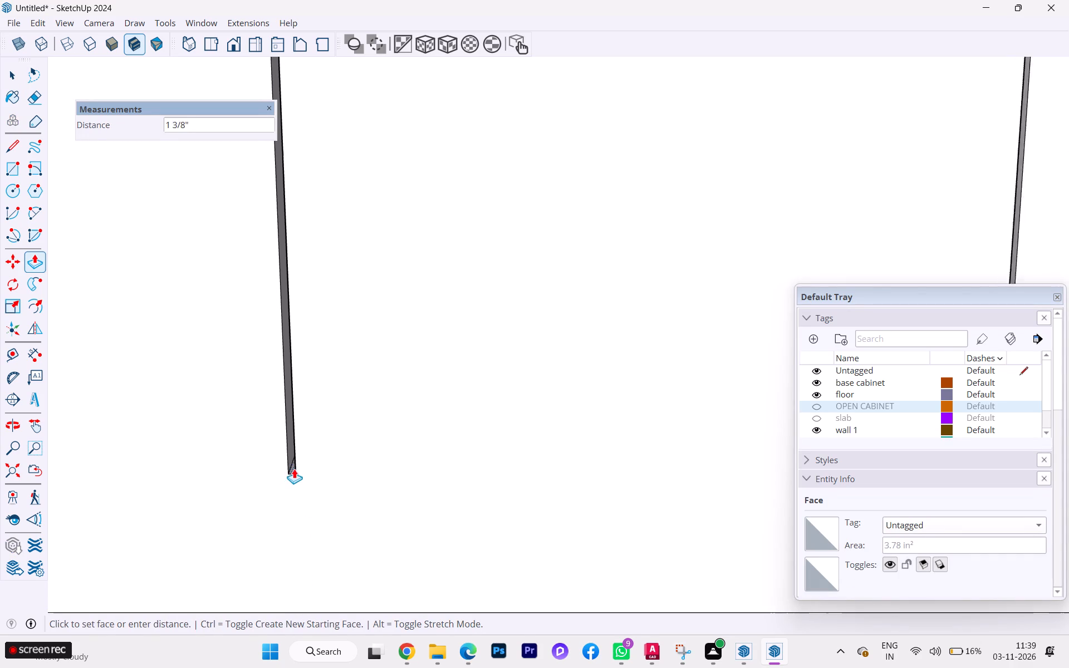
{"action": "scroll", "coordinate": [294, 469], "scroll_direction": "down", "scroll_amount": 4}
{"action": "scroll", "coordinate": [298, 471], "scroll_direction": "up", "scroll_amount": 2}
{"action": "scroll", "coordinate": [298, 471], "scroll_direction": "down", "scroll_amount": 14}
{"action": "scroll", "coordinate": [288, 419], "scroll_direction": "down", "scroll_amount": 11}
{"action": "scroll", "coordinate": [288, 419], "scroll_direction": "up", "scroll_amount": 1}
{"action": "scroll", "coordinate": [288, 419], "scroll_direction": "down", "scroll_amount": 11}
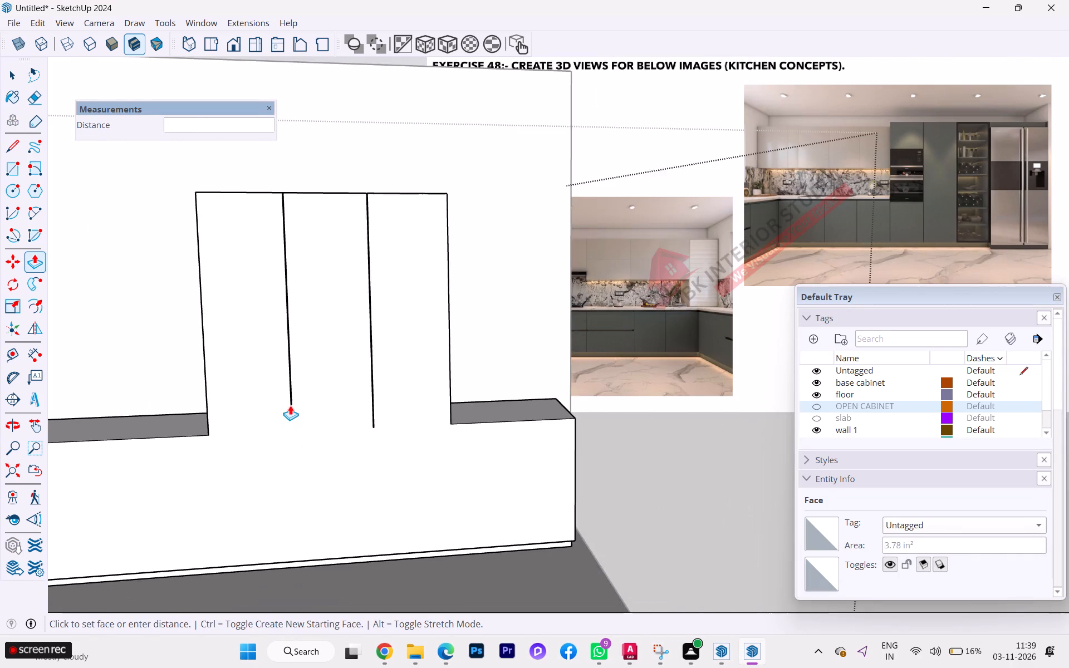
{"action": "scroll", "coordinate": [290, 405], "scroll_direction": "down", "scroll_amount": 2}
{"action": "scroll", "coordinate": [290, 405], "scroll_direction": "up", "scroll_amount": 1}
{"action": "scroll", "coordinate": [290, 405], "scroll_direction": "down", "scroll_amount": 2}
{"action": "scroll", "coordinate": [315, 484], "scroll_direction": "up", "scroll_amount": 4}
{"action": "scroll", "coordinate": [305, 529], "scroll_direction": "up", "scroll_amount": 7}
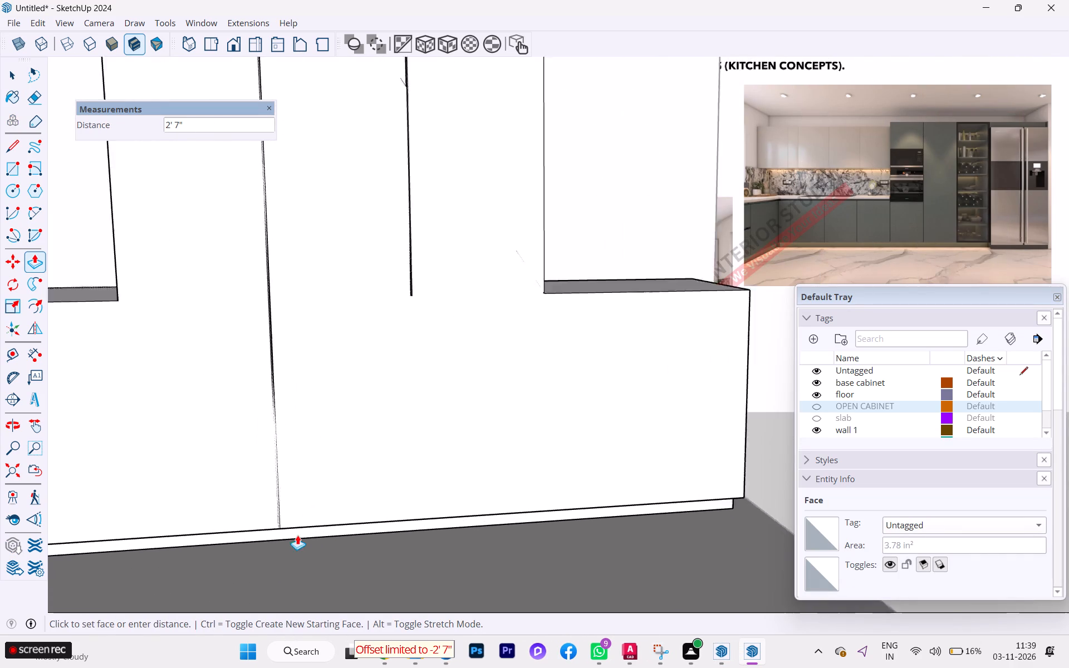
{"action": "scroll", "coordinate": [297, 535], "scroll_direction": "up", "scroll_amount": 1}
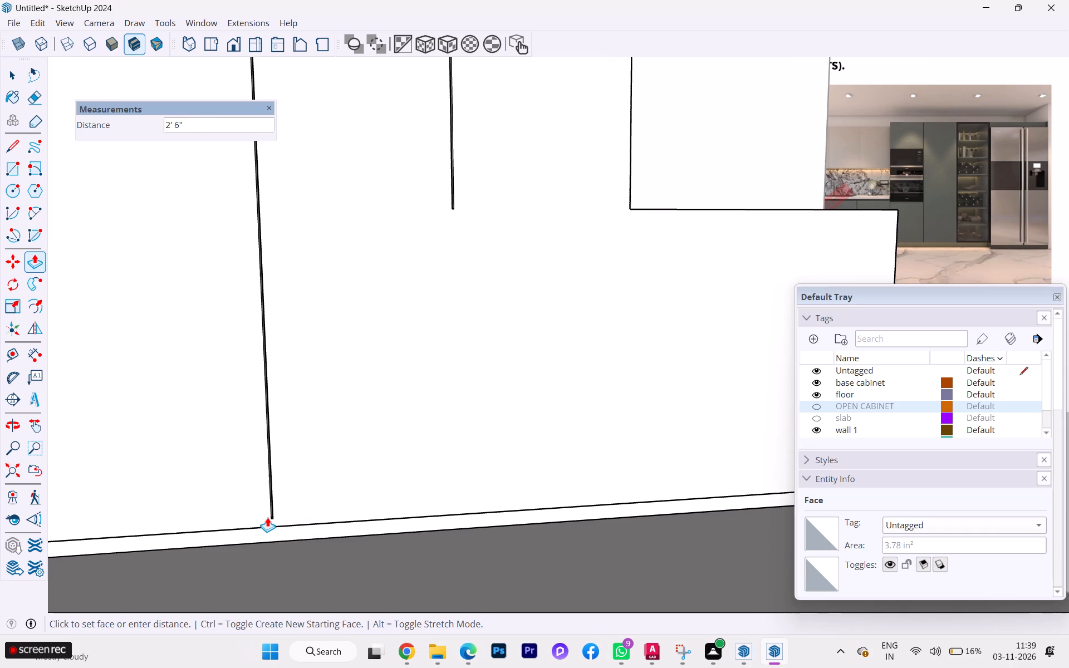
{"action": "scroll", "coordinate": [265, 522], "scroll_direction": "up", "scroll_amount": 2}
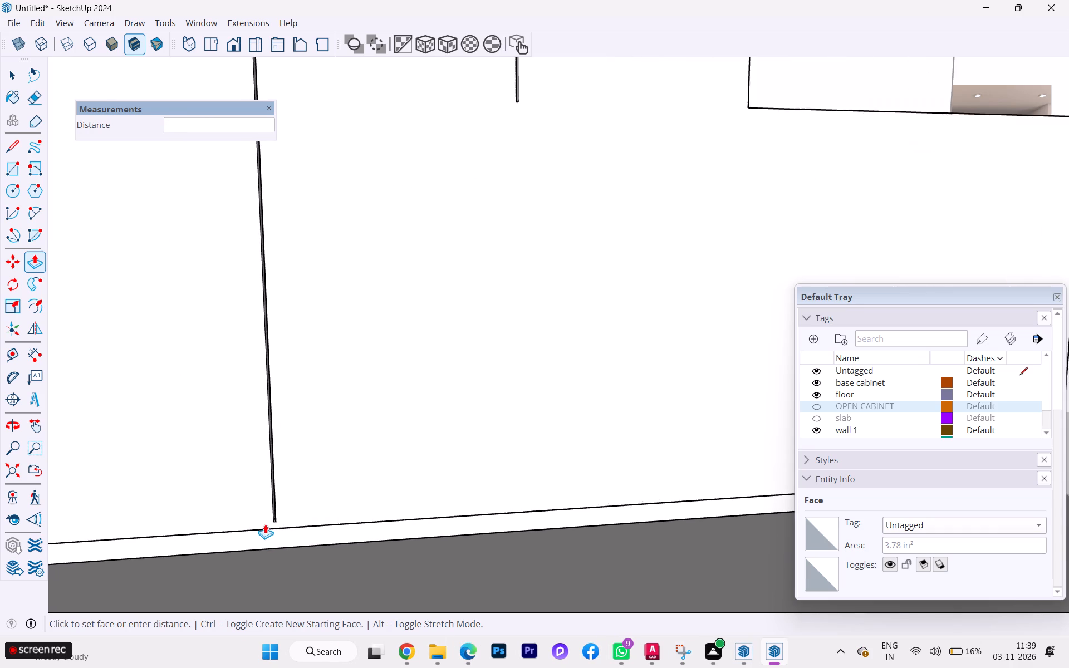
{"action": "scroll", "coordinate": [265, 524], "scroll_direction": "up", "scroll_amount": 8}
{"action": "scroll", "coordinate": [285, 531], "scroll_direction": "down", "scroll_amount": 1}
{"action": "scroll", "coordinate": [285, 531], "scroll_direction": "up", "scroll_amount": 3}
{"action": "scroll", "coordinate": [258, 519], "scroll_direction": "down", "scroll_amount": 6}
{"action": "scroll", "coordinate": [258, 519], "scroll_direction": "up", "scroll_amount": 18}
{"action": "scroll", "coordinate": [277, 524], "scroll_direction": "down", "scroll_amount": 1}
{"action": "scroll", "coordinate": [278, 525], "scroll_direction": "up", "scroll_amount": 6}
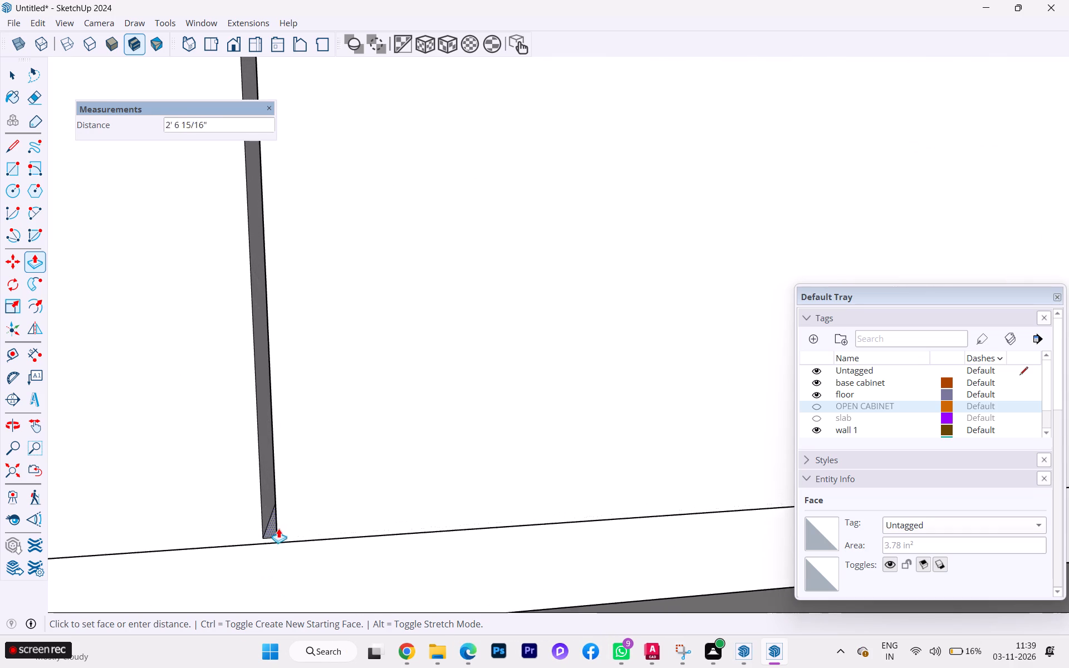
{"action": "scroll", "coordinate": [278, 528], "scroll_direction": "up", "scroll_amount": 9}
{"action": "scroll", "coordinate": [254, 573], "scroll_direction": "down", "scroll_amount": 3}
{"action": "scroll", "coordinate": [255, 575], "scroll_direction": "up", "scroll_amount": 1}
{"action": "scroll", "coordinate": [255, 575], "scroll_direction": "down", "scroll_amount": 4}
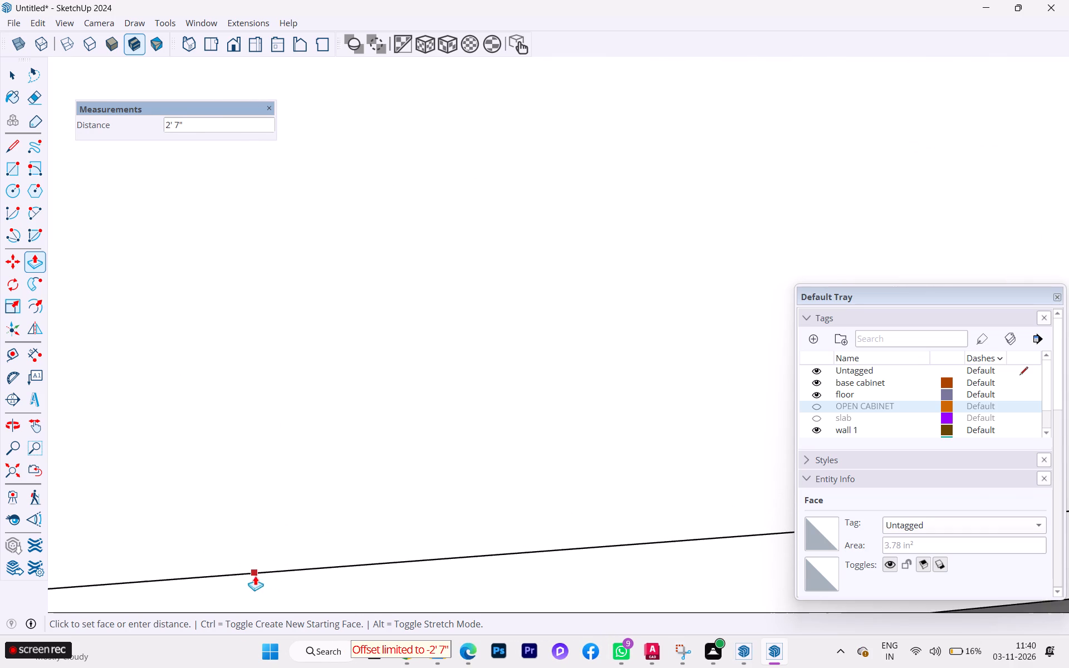
{"action": "scroll", "coordinate": [276, 537], "scroll_direction": "down", "scroll_amount": 1}
{"action": "scroll", "coordinate": [276, 537], "scroll_direction": "up", "scroll_amount": 1}
{"action": "scroll", "coordinate": [275, 537], "scroll_direction": "down", "scroll_amount": 1}
{"action": "scroll", "coordinate": [274, 536], "scroll_direction": "up", "scroll_amount": 3}
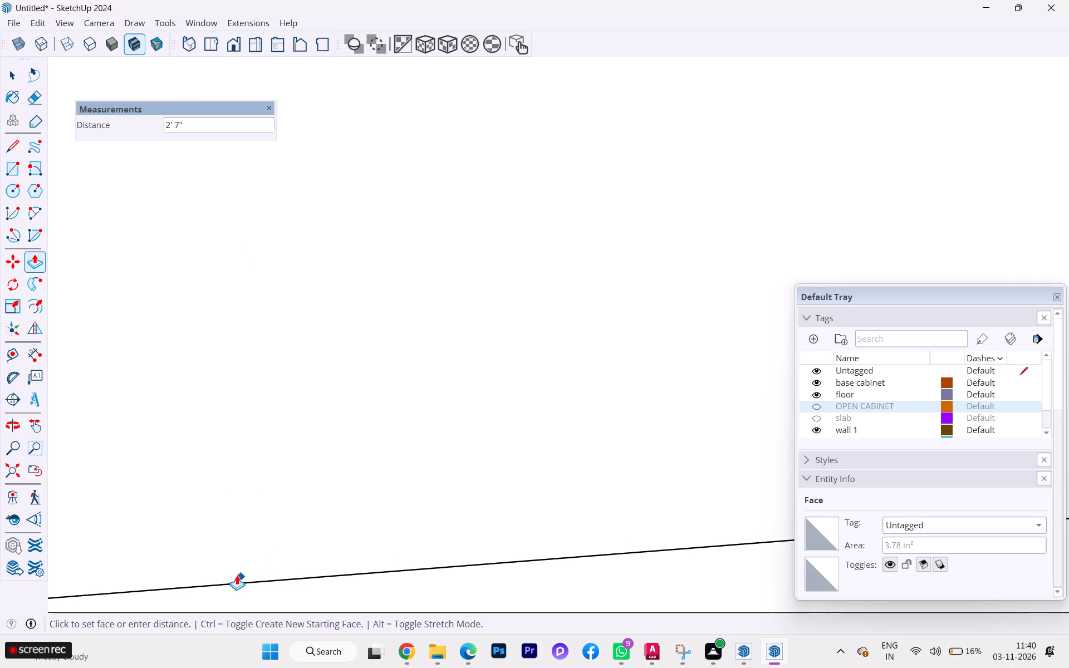
{"action": "scroll", "coordinate": [256, 581], "scroll_direction": "down", "scroll_amount": 7}
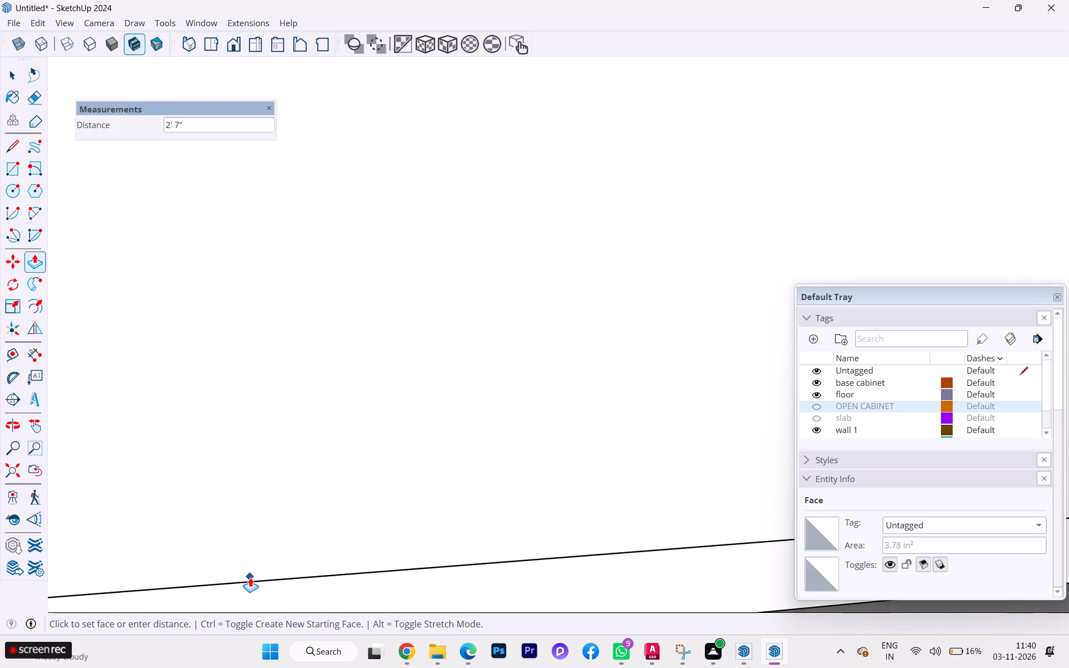
{"action": "scroll", "coordinate": [251, 576], "scroll_direction": "down", "scroll_amount": 1}
{"action": "scroll", "coordinate": [251, 576], "scroll_direction": "up", "scroll_amount": 1}
{"action": "scroll", "coordinate": [251, 576], "scroll_direction": "down", "scroll_amount": 2}
{"action": "scroll", "coordinate": [251, 576], "scroll_direction": "up", "scroll_amount": 1}
{"action": "scroll", "coordinate": [251, 576], "scroll_direction": "down", "scroll_amount": 5}
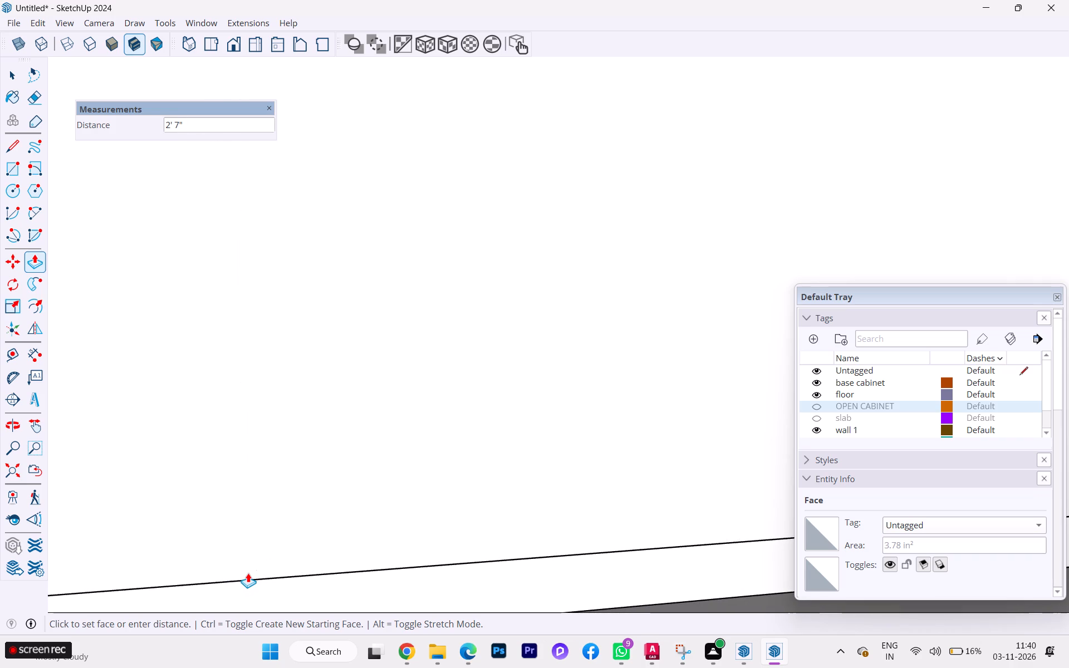
{"action": "left_click", "coordinate": [247, 570]}
{"action": "scroll", "coordinate": [281, 557], "scroll_direction": "up", "scroll_amount": 1}
{"action": "scroll", "coordinate": [280, 557], "scroll_direction": "down", "scroll_amount": 1}
{"action": "scroll", "coordinate": [280, 557], "scroll_direction": "up", "scroll_amount": 5}
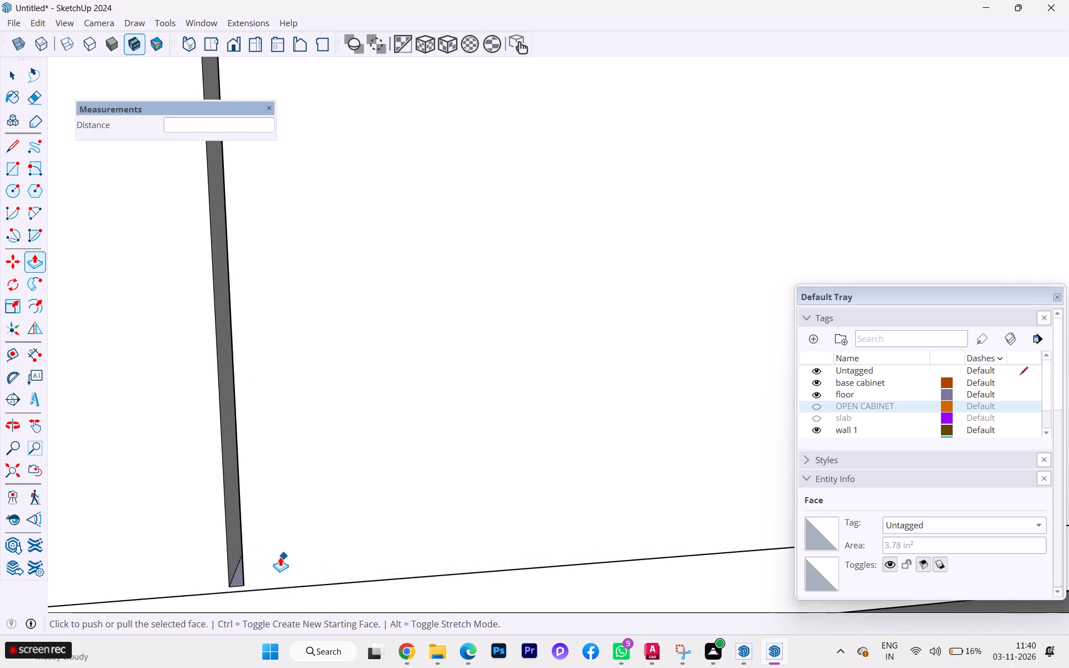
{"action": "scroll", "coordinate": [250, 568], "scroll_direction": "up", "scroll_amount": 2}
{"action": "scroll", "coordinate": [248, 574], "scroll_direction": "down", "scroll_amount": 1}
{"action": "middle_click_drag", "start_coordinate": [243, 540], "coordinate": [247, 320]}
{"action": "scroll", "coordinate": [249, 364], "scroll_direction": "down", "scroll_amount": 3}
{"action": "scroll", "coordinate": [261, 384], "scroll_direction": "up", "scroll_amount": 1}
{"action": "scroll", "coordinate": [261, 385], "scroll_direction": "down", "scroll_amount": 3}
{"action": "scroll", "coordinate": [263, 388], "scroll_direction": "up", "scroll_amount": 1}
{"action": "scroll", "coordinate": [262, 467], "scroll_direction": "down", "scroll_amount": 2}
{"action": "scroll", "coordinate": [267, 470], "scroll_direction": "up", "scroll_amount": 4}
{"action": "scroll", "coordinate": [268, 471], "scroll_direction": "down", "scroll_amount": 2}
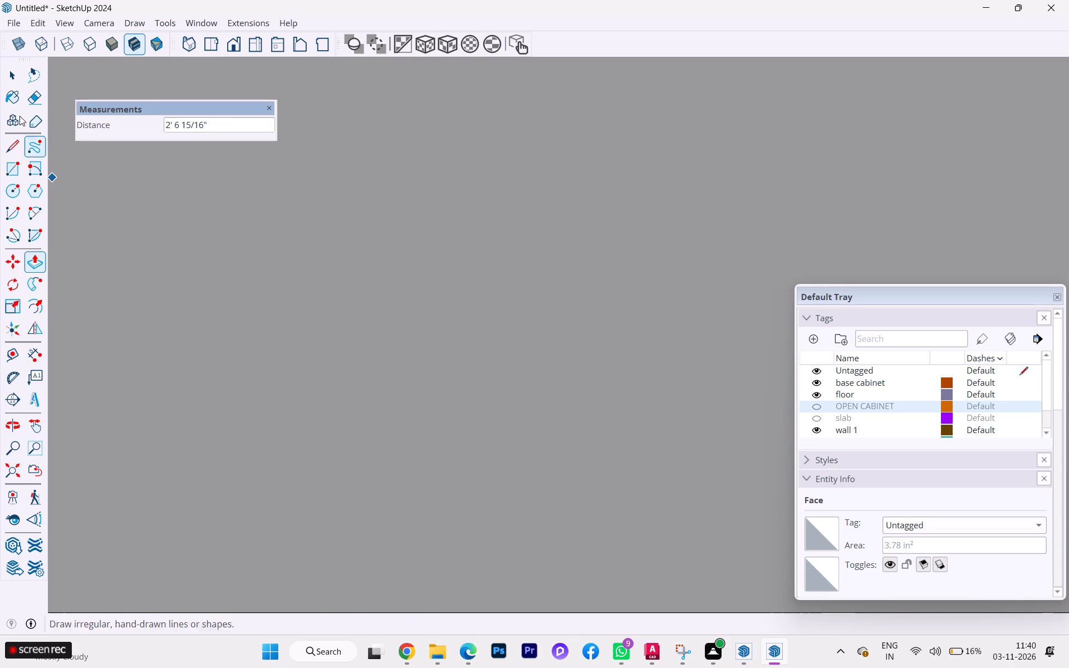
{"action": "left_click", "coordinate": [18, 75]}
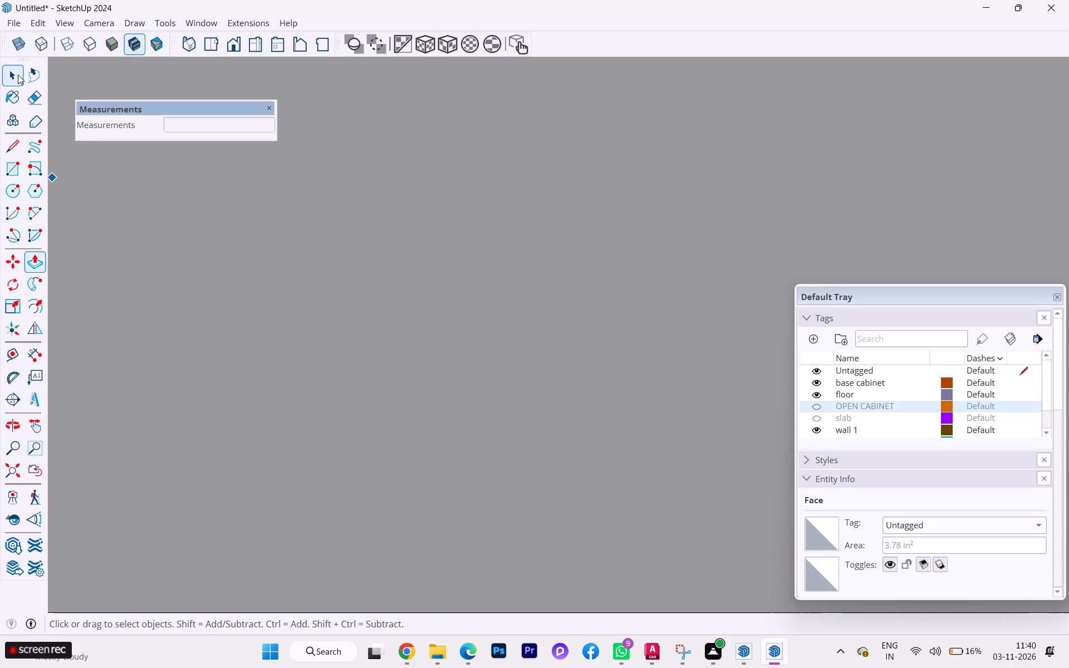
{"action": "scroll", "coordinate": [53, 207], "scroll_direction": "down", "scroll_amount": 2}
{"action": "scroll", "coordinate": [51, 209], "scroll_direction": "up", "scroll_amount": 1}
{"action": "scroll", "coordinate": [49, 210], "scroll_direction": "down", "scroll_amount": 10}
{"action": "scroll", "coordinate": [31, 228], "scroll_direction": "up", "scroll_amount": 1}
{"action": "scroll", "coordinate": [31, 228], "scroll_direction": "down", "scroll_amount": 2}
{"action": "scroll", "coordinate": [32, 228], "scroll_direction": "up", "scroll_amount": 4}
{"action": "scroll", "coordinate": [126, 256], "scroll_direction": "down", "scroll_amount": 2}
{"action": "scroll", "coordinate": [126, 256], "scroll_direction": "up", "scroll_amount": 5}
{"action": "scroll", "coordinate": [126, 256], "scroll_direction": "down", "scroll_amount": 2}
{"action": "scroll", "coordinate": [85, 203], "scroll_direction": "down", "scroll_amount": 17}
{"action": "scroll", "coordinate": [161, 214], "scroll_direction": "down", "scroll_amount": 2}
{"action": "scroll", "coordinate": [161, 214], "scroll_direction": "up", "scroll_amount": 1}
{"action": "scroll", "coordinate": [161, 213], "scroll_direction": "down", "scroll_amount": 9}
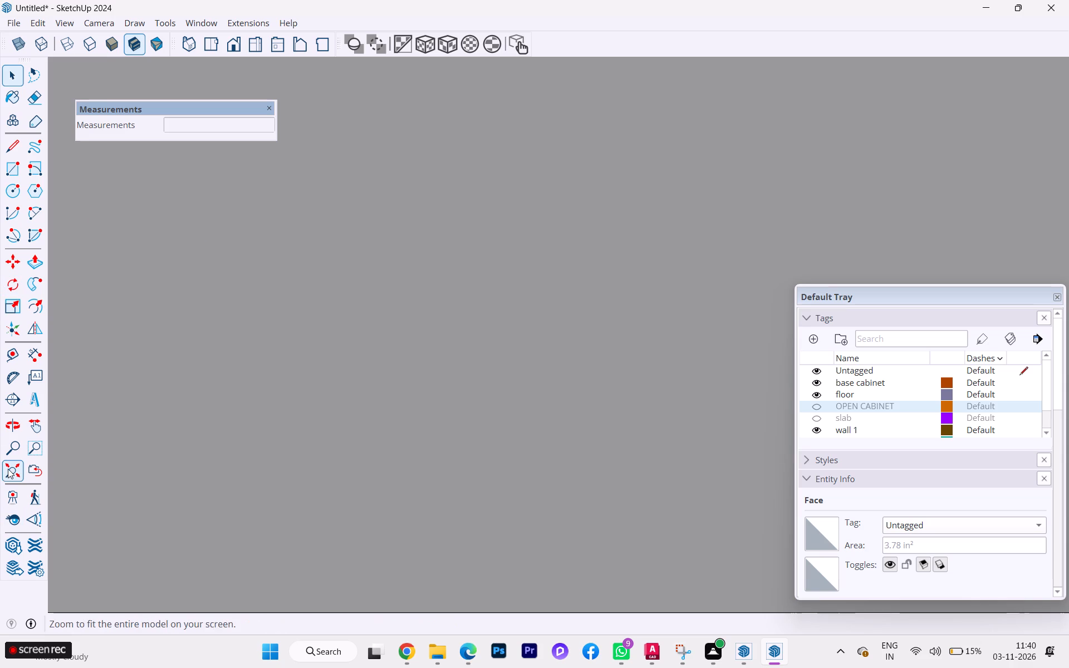
Push/Pull the small face at the lower end of the groove between the left and middle tall units 1/16" down to the front's bottom edge.
{"action": "left_click", "coordinate": [8, 469]}
{"action": "scroll", "coordinate": [337, 429], "scroll_direction": "down", "scroll_amount": 3}
{"action": "scroll", "coordinate": [341, 429], "scroll_direction": "up", "scroll_amount": 2}
{"action": "scroll", "coordinate": [342, 429], "scroll_direction": "down", "scroll_amount": 1}
{"action": "middle_click_drag", "start_coordinate": [527, 450], "coordinate": [100, 617]}
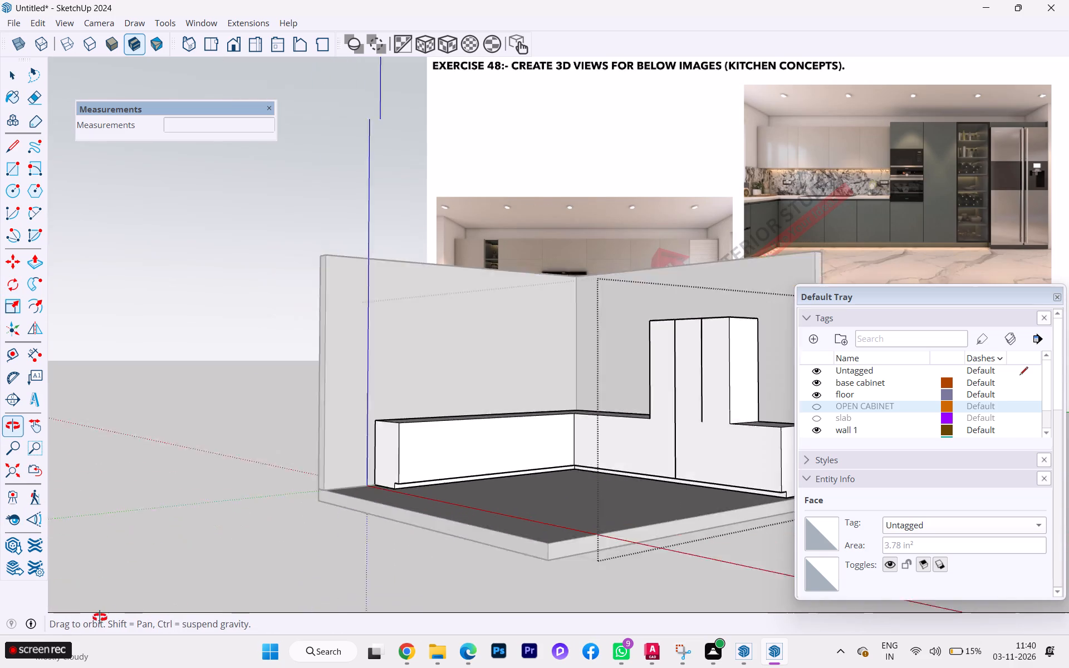
{"action": "middle_click_drag", "start_coordinate": [100, 617], "coordinate": [116, 595]}
{"action": "scroll", "coordinate": [382, 476], "scroll_direction": "up", "scroll_amount": 7}
{"action": "scroll", "coordinate": [472, 479], "scroll_direction": "down", "scroll_amount": 1}
{"action": "scroll", "coordinate": [472, 479], "scroll_direction": "up", "scroll_amount": 2}
{"action": "scroll", "coordinate": [115, 439], "scroll_direction": "down", "scroll_amount": 6}
{"action": "scroll", "coordinate": [82, 433], "scroll_direction": "up", "scroll_amount": 2}
{"action": "scroll", "coordinate": [82, 433], "scroll_direction": "down", "scroll_amount": 2}
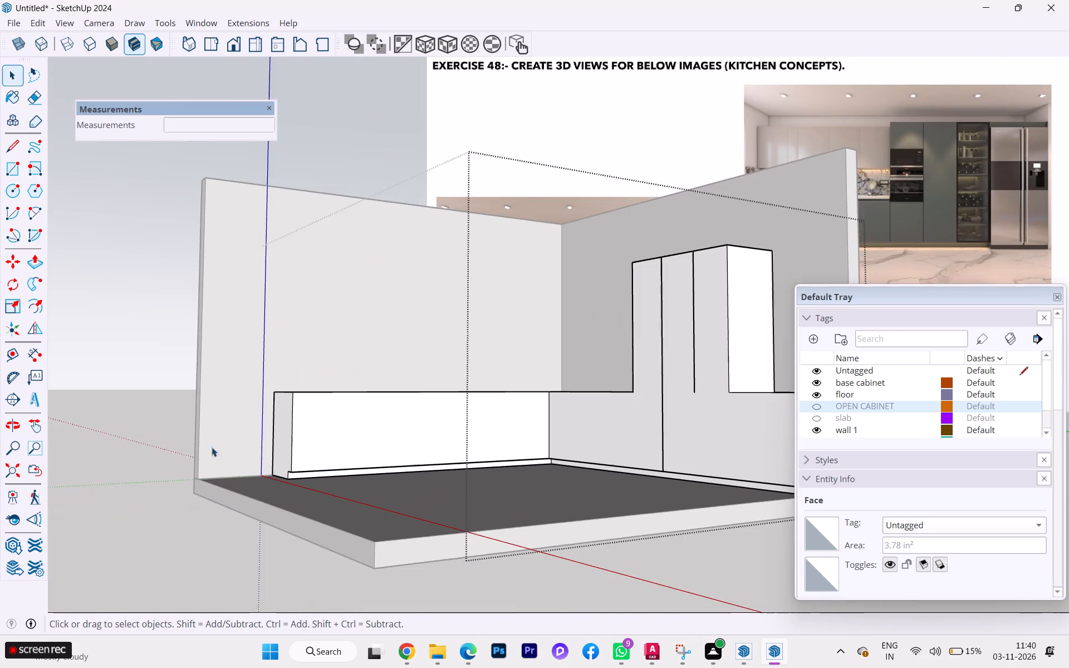
{"action": "scroll", "coordinate": [212, 447], "scroll_direction": "down", "scroll_amount": 1}
{"action": "scroll", "coordinate": [388, 459], "scroll_direction": "up", "scroll_amount": 2}
{"action": "scroll", "coordinate": [656, 424], "scroll_direction": "up", "scroll_amount": 1}
{"action": "scroll", "coordinate": [649, 420], "scroll_direction": "down", "scroll_amount": 1}
{"action": "scroll", "coordinate": [649, 420], "scroll_direction": "up", "scroll_amount": 4}
{"action": "scroll", "coordinate": [649, 422], "scroll_direction": "down", "scroll_amount": 2}
{"action": "scroll", "coordinate": [683, 441], "scroll_direction": "up", "scroll_amount": 4}
{"action": "scroll", "coordinate": [703, 486], "scroll_direction": "down", "scroll_amount": 2}
{"action": "scroll", "coordinate": [704, 487], "scroll_direction": "up", "scroll_amount": 1}
{"action": "scroll", "coordinate": [704, 488], "scroll_direction": "down", "scroll_amount": 1}
{"action": "scroll", "coordinate": [705, 488], "scroll_direction": "up", "scroll_amount": 16}
{"action": "scroll", "coordinate": [744, 495], "scroll_direction": "down", "scroll_amount": 1}
{"action": "scroll", "coordinate": [744, 495], "scroll_direction": "up", "scroll_amount": 6}
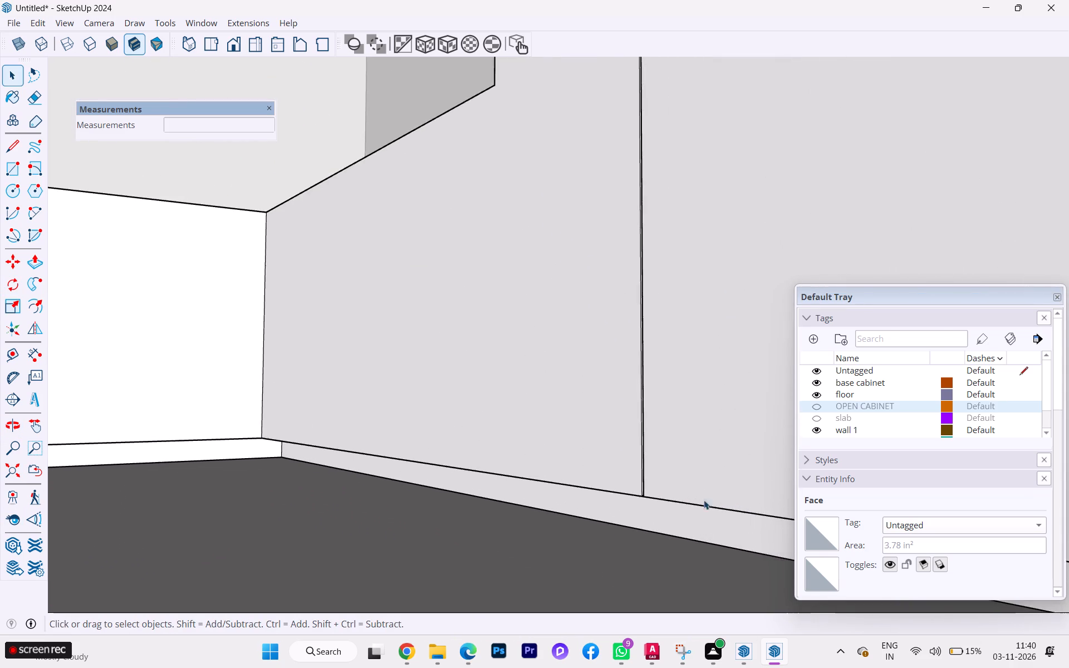
{"action": "scroll", "coordinate": [652, 489], "scroll_direction": "up", "scroll_amount": 1}
{"action": "scroll", "coordinate": [652, 488], "scroll_direction": "down", "scroll_amount": 1}
{"action": "scroll", "coordinate": [652, 488], "scroll_direction": "up", "scroll_amount": 1}
{"action": "scroll", "coordinate": [652, 487], "scroll_direction": "down", "scroll_amount": 2}
{"action": "scroll", "coordinate": [652, 487], "scroll_direction": "up", "scroll_amount": 10}
{"action": "scroll", "coordinate": [619, 499], "scroll_direction": "down", "scroll_amount": 1}
{"action": "scroll", "coordinate": [619, 499], "scroll_direction": "up", "scroll_amount": 2}
{"action": "scroll", "coordinate": [619, 499], "scroll_direction": "down", "scroll_amount": 3}
{"action": "scroll", "coordinate": [619, 499], "scroll_direction": "up", "scroll_amount": 5}
{"action": "scroll", "coordinate": [622, 498], "scroll_direction": "down", "scroll_amount": 1}
{"action": "scroll", "coordinate": [622, 498], "scroll_direction": "up", "scroll_amount": 4}
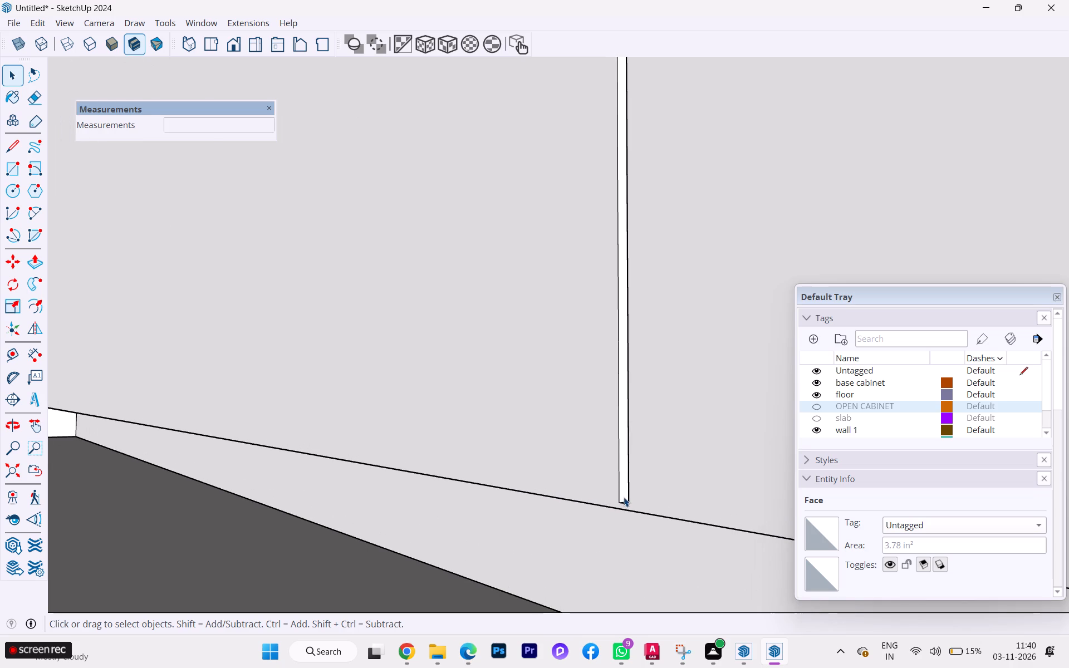
{"action": "left_click", "coordinate": [624, 496]}
{"action": "scroll", "coordinate": [624, 496], "scroll_direction": "up", "scroll_amount": 1}
{"action": "scroll", "coordinate": [624, 496], "scroll_direction": "down", "scroll_amount": 2}
{"action": "middle_click_drag", "start_coordinate": [624, 496], "coordinate": [1028, 528]}
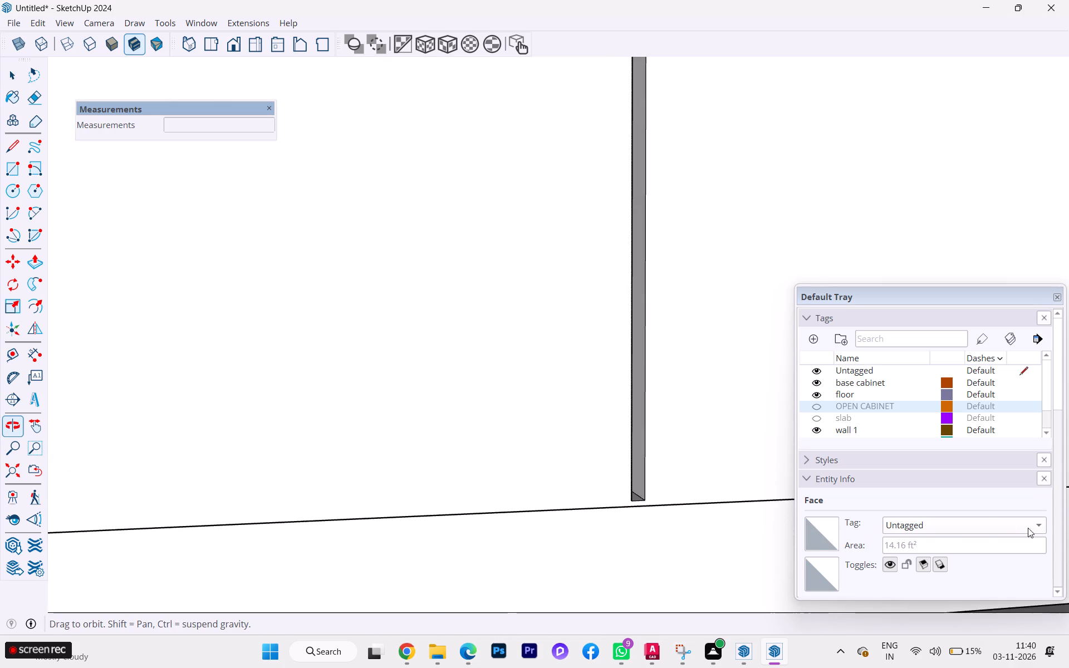
{"action": "middle_click_drag", "start_coordinate": [1028, 528], "coordinate": [1037, 525]}
{"action": "scroll", "coordinate": [761, 543], "scroll_direction": "up", "scroll_amount": 3}
{"action": "scroll", "coordinate": [758, 544], "scroll_direction": "down", "scroll_amount": 5}
{"action": "scroll", "coordinate": [754, 546], "scroll_direction": "up", "scroll_amount": 2}
{"action": "scroll", "coordinate": [750, 546], "scroll_direction": "down", "scroll_amount": 1}
{"action": "scroll", "coordinate": [719, 543], "scroll_direction": "up", "scroll_amount": 1}
{"action": "left_click", "coordinate": [560, 469]}
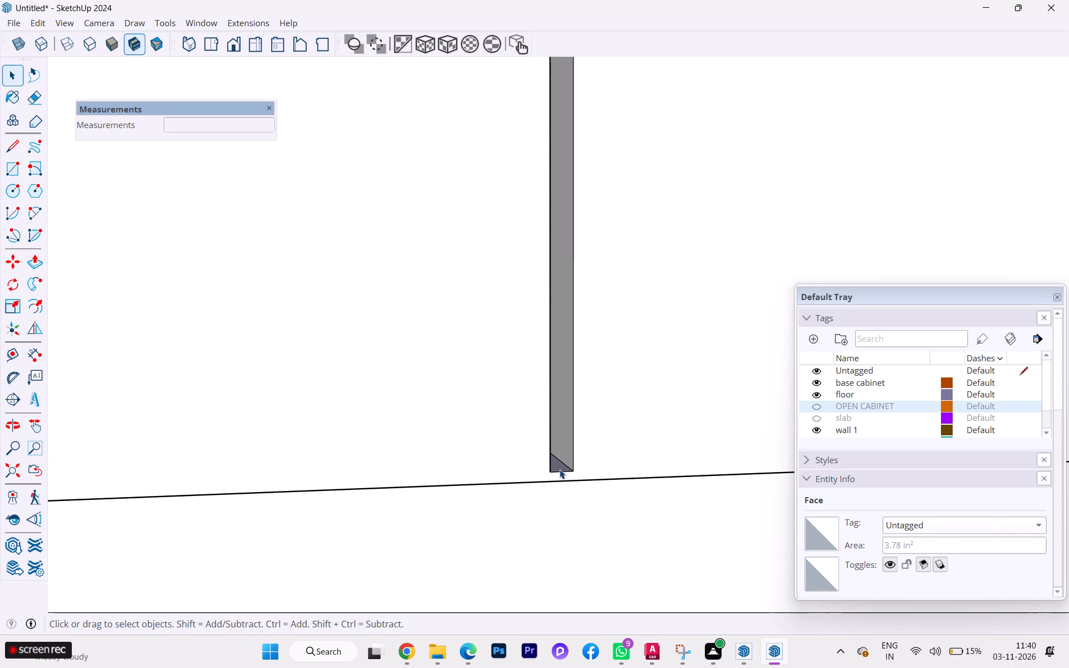
{"action": "key", "text": "p"}
{"action": "left_click", "coordinate": [561, 466]}
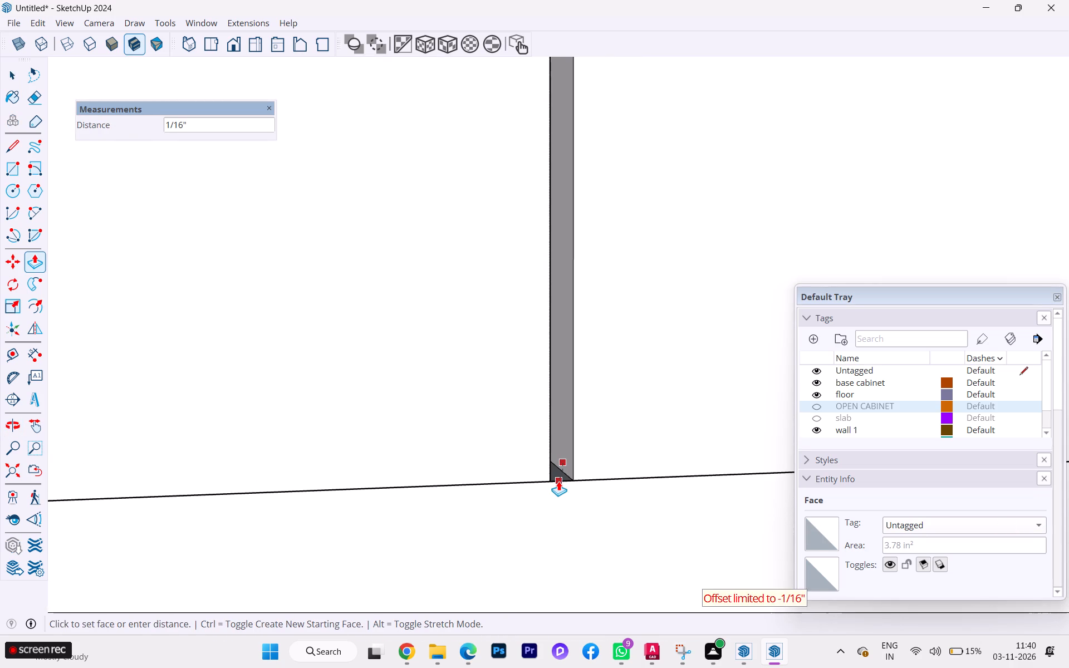
{"action": "left_click", "coordinate": [558, 481]}
Examine the lower end of the extended groove where it meets the bottom edge of the base cabinet front.
{"action": "scroll", "coordinate": [583, 465], "scroll_direction": "down", "scroll_amount": 6}
{"action": "middle_click_drag", "start_coordinate": [579, 479], "coordinate": [470, 620]}
{"action": "scroll", "coordinate": [548, 522], "scroll_direction": "up", "scroll_amount": 4}
{"action": "scroll", "coordinate": [568, 459], "scroll_direction": "up", "scroll_amount": 2}
{"action": "scroll", "coordinate": [569, 459], "scroll_direction": "down", "scroll_amount": 1}
{"action": "scroll", "coordinate": [569, 458], "scroll_direction": "up", "scroll_amount": 3}
{"action": "scroll", "coordinate": [569, 458], "scroll_direction": "down", "scroll_amount": 1}
{"action": "middle_click_drag", "start_coordinate": [585, 434], "coordinate": [619, 406]}
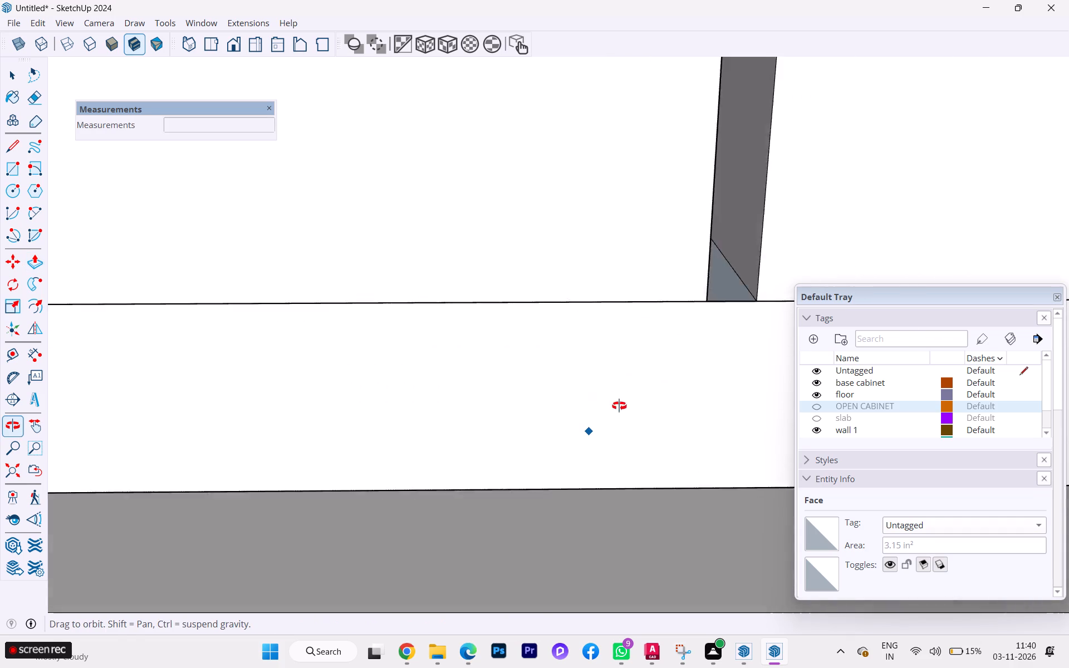
{"action": "middle_click_drag", "start_coordinate": [619, 406], "coordinate": [587, 389]}
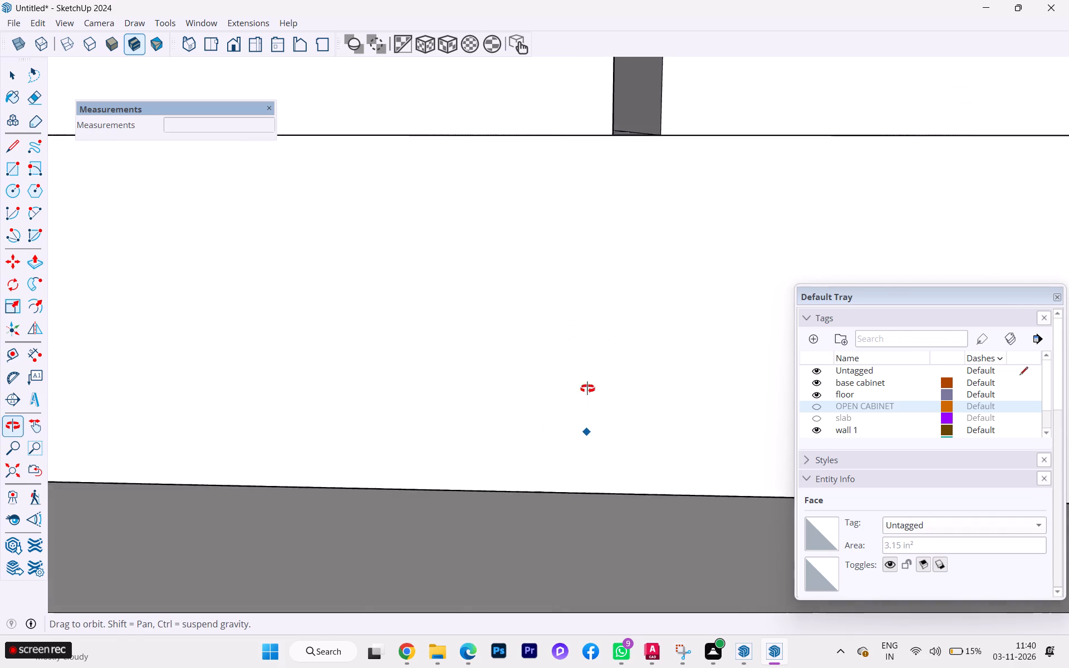
{"action": "middle_click_drag", "start_coordinate": [587, 389], "coordinate": [562, 435]}
Push/Pull the small face at the lower end of the groove between the middle and right tall units 2' 6 7/8" down to the front's bottom edge.
{"action": "scroll", "coordinate": [453, 437], "scroll_direction": "down", "scroll_amount": 1}
{"action": "scroll", "coordinate": [453, 437], "scroll_direction": "up", "scroll_amount": 1}
{"action": "scroll", "coordinate": [453, 437], "scroll_direction": "down", "scroll_amount": 1}
{"action": "scroll", "coordinate": [450, 438], "scroll_direction": "up", "scroll_amount": 1}
{"action": "scroll", "coordinate": [450, 438], "scroll_direction": "down", "scroll_amount": 1}
{"action": "scroll", "coordinate": [450, 438], "scroll_direction": "up", "scroll_amount": 1}
{"action": "scroll", "coordinate": [449, 438], "scroll_direction": "down", "scroll_amount": 2}
{"action": "scroll", "coordinate": [503, 428], "scroll_direction": "down", "scroll_amount": 3}
{"action": "scroll", "coordinate": [503, 429], "scroll_direction": "up", "scroll_amount": 2}
{"action": "scroll", "coordinate": [503, 429], "scroll_direction": "down", "scroll_amount": 1}
{"action": "scroll", "coordinate": [503, 430], "scroll_direction": "up", "scroll_amount": 2}
{"action": "scroll", "coordinate": [503, 430], "scroll_direction": "down", "scroll_amount": 2}
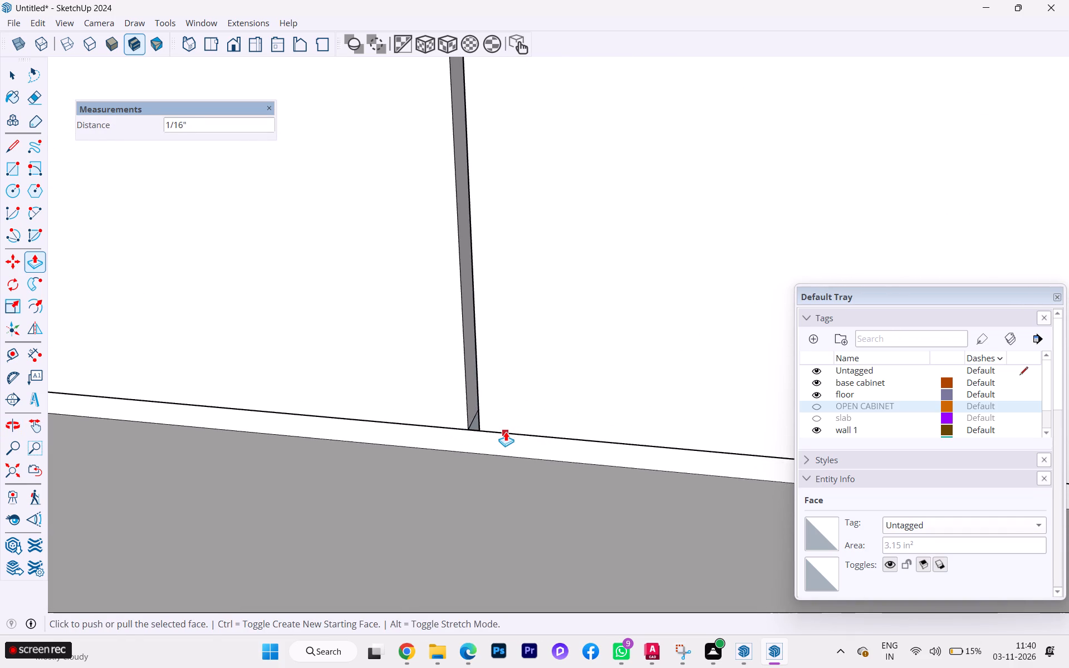
{"action": "scroll", "coordinate": [506, 431], "scroll_direction": "down", "scroll_amount": 2}
{"action": "scroll", "coordinate": [506, 431], "scroll_direction": "up", "scroll_amount": 2}
{"action": "scroll", "coordinate": [506, 431], "scroll_direction": "down", "scroll_amount": 2}
{"action": "scroll", "coordinate": [506, 431], "scroll_direction": "up", "scroll_amount": 3}
{"action": "scroll", "coordinate": [506, 431], "scroll_direction": "down", "scroll_amount": 9}
{"action": "scroll", "coordinate": [468, 487], "scroll_direction": "up", "scroll_amount": 1}
{"action": "scroll", "coordinate": [467, 488], "scroll_direction": "down", "scroll_amount": 2}
{"action": "scroll", "coordinate": [446, 429], "scroll_direction": "down", "scroll_amount": 2}
{"action": "scroll", "coordinate": [446, 429], "scroll_direction": "up", "scroll_amount": 1}
{"action": "scroll", "coordinate": [446, 429], "scroll_direction": "down", "scroll_amount": 7}
{"action": "scroll", "coordinate": [450, 426], "scroll_direction": "up", "scroll_amount": 1}
{"action": "scroll", "coordinate": [450, 426], "scroll_direction": "down", "scroll_amount": 2}
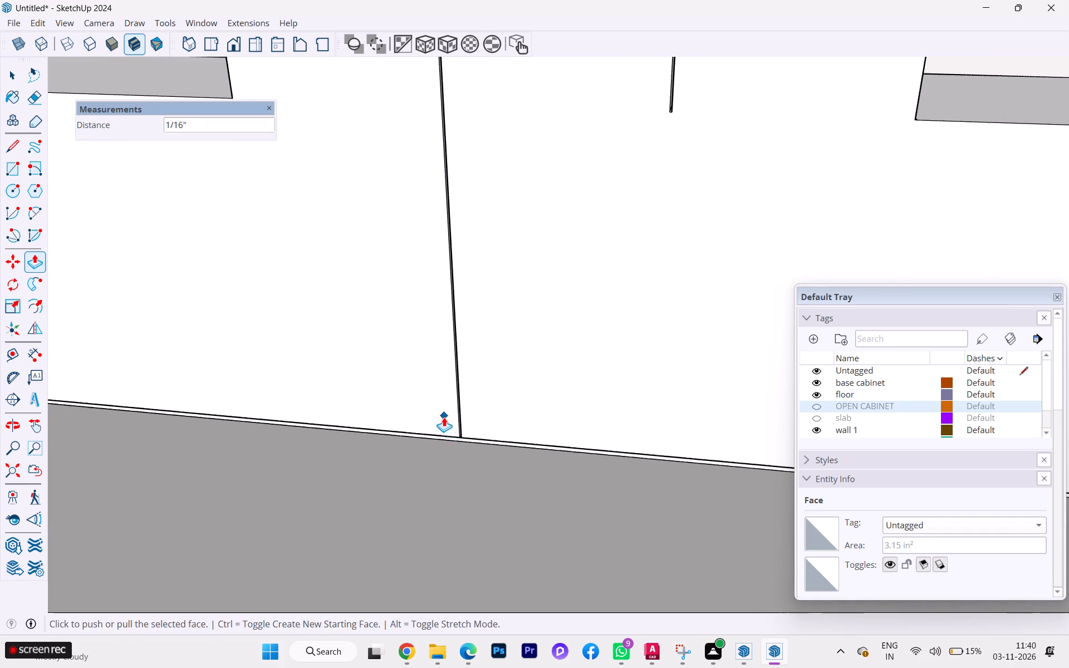
{"action": "scroll", "coordinate": [443, 416], "scroll_direction": "down", "scroll_amount": 2}
{"action": "scroll", "coordinate": [443, 416], "scroll_direction": "up", "scroll_amount": 1}
{"action": "scroll", "coordinate": [443, 416], "scroll_direction": "down", "scroll_amount": 4}
{"action": "scroll", "coordinate": [443, 416], "scroll_direction": "up", "scroll_amount": 2}
{"action": "scroll", "coordinate": [442, 416], "scroll_direction": "down", "scroll_amount": 1}
{"action": "scroll", "coordinate": [442, 416], "scroll_direction": "up", "scroll_amount": 1}
{"action": "scroll", "coordinate": [441, 417], "scroll_direction": "down", "scroll_amount": 3}
{"action": "scroll", "coordinate": [441, 417], "scroll_direction": "up", "scroll_amount": 3}
{"action": "scroll", "coordinate": [441, 417], "scroll_direction": "down", "scroll_amount": 1}
{"action": "scroll", "coordinate": [441, 417], "scroll_direction": "up", "scroll_amount": 1}
{"action": "scroll", "coordinate": [443, 416], "scroll_direction": "down", "scroll_amount": 3}
{"action": "scroll", "coordinate": [458, 410], "scroll_direction": "up", "scroll_amount": 1}
{"action": "scroll", "coordinate": [462, 407], "scroll_direction": "down", "scroll_amount": 4}
{"action": "middle_click_drag", "start_coordinate": [493, 419], "coordinate": [533, 494]}
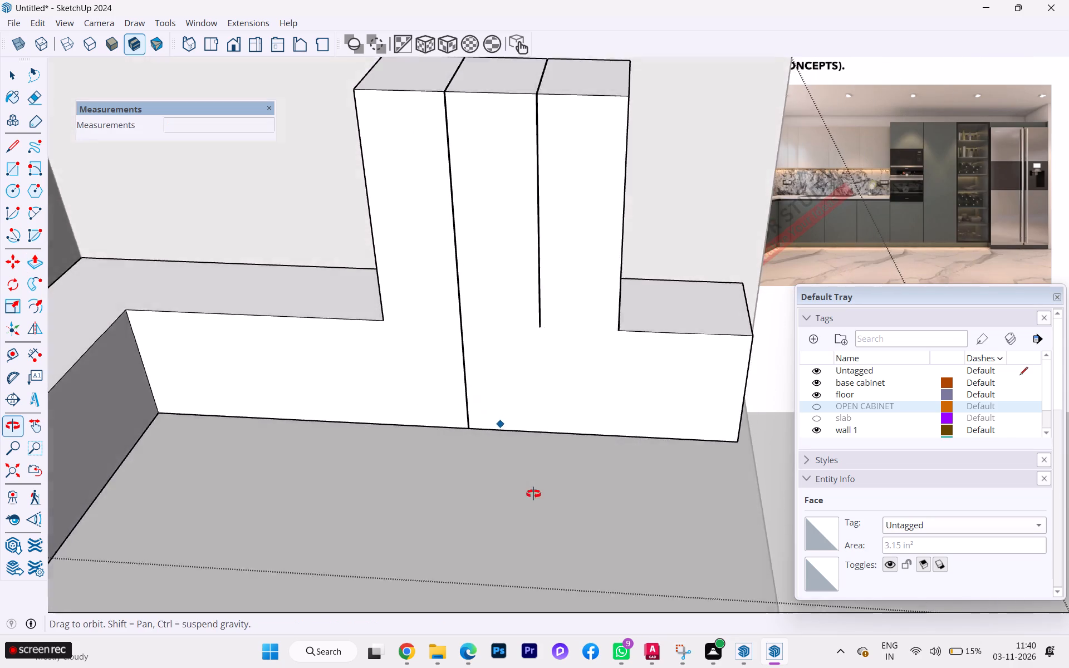
{"action": "middle_click_drag", "start_coordinate": [533, 494], "coordinate": [541, 516]}
{"action": "scroll", "coordinate": [533, 486], "scroll_direction": "up", "scroll_amount": 4}
{"action": "scroll", "coordinate": [526, 328], "scroll_direction": "down", "scroll_amount": 1}
{"action": "scroll", "coordinate": [527, 326], "scroll_direction": "up", "scroll_amount": 2}
{"action": "scroll", "coordinate": [536, 319], "scroll_direction": "down", "scroll_amount": 1}
{"action": "scroll", "coordinate": [536, 319], "scroll_direction": "up", "scroll_amount": 3}
{"action": "scroll", "coordinate": [556, 298], "scroll_direction": "down", "scroll_amount": 1}
{"action": "scroll", "coordinate": [556, 298], "scroll_direction": "up", "scroll_amount": 7}
{"action": "scroll", "coordinate": [555, 324], "scroll_direction": "down", "scroll_amount": 8}
{"action": "scroll", "coordinate": [555, 324], "scroll_direction": "up", "scroll_amount": 14}
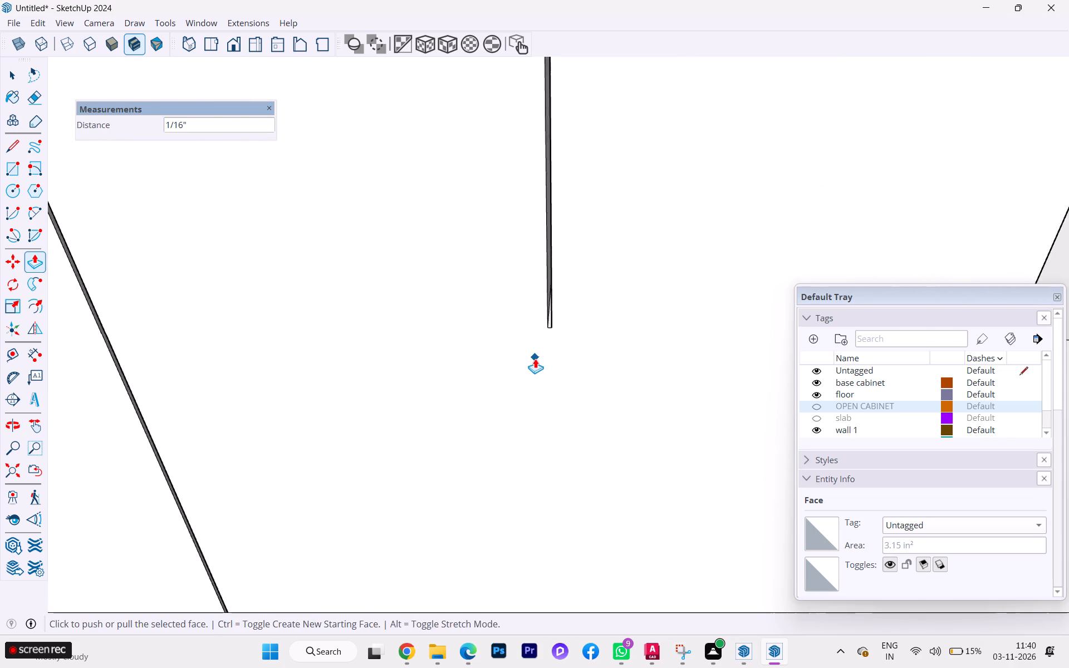
{"action": "scroll", "coordinate": [535, 358], "scroll_direction": "down", "scroll_amount": 1}
{"action": "scroll", "coordinate": [533, 356], "scroll_direction": "up", "scroll_amount": 2}
{"action": "key", "text": "p"}
{"action": "scroll", "coordinate": [547, 325], "scroll_direction": "up", "scroll_amount": 3}
{"action": "scroll", "coordinate": [552, 322], "scroll_direction": "down", "scroll_amount": 1}
{"action": "scroll", "coordinate": [553, 322], "scroll_direction": "up", "scroll_amount": 4}
{"action": "scroll", "coordinate": [553, 314], "scroll_direction": "down", "scroll_amount": 2}
{"action": "scroll", "coordinate": [553, 314], "scroll_direction": "up", "scroll_amount": 2}
{"action": "scroll", "coordinate": [553, 314], "scroll_direction": "down", "scroll_amount": 1}
{"action": "scroll", "coordinate": [553, 314], "scroll_direction": "up", "scroll_amount": 7}
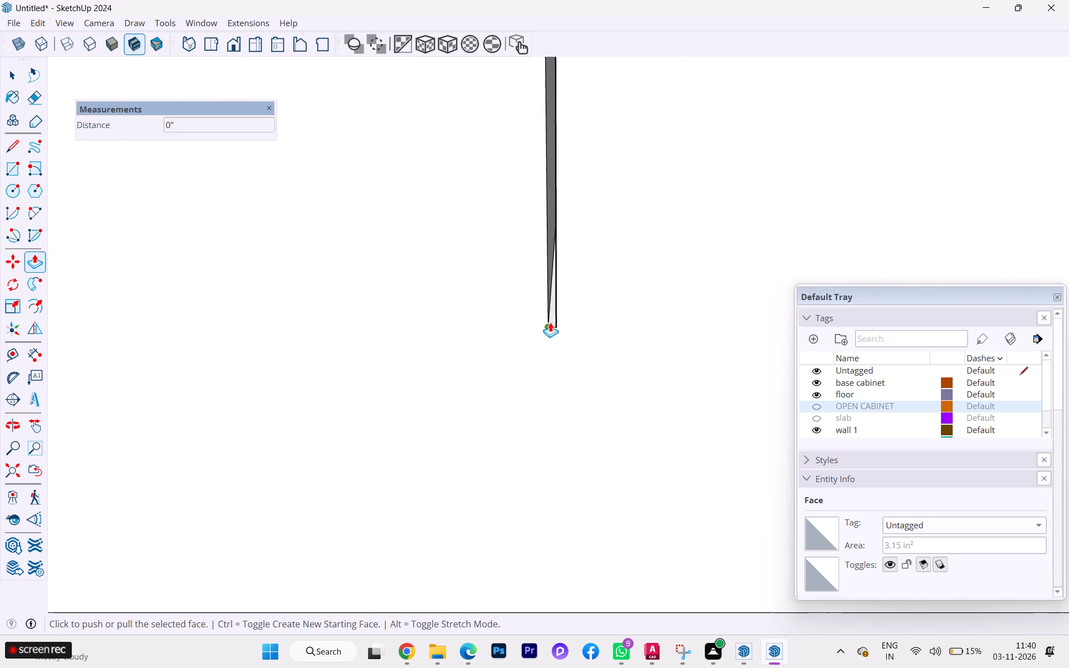
{"action": "scroll", "coordinate": [550, 322], "scroll_direction": "up", "scroll_amount": 6}
{"action": "scroll", "coordinate": [567, 310], "scroll_direction": "down", "scroll_amount": 1}
{"action": "scroll", "coordinate": [569, 311], "scroll_direction": "up", "scroll_amount": 5}
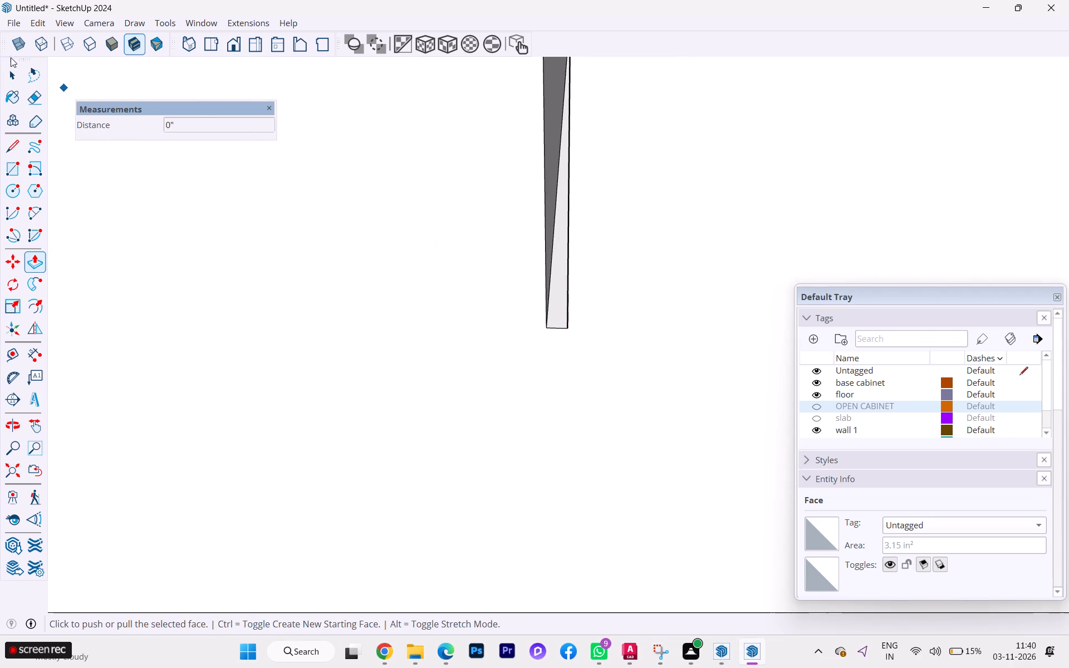
{"action": "left_click", "coordinate": [16, 72]}
{"action": "left_click", "coordinate": [562, 308]}
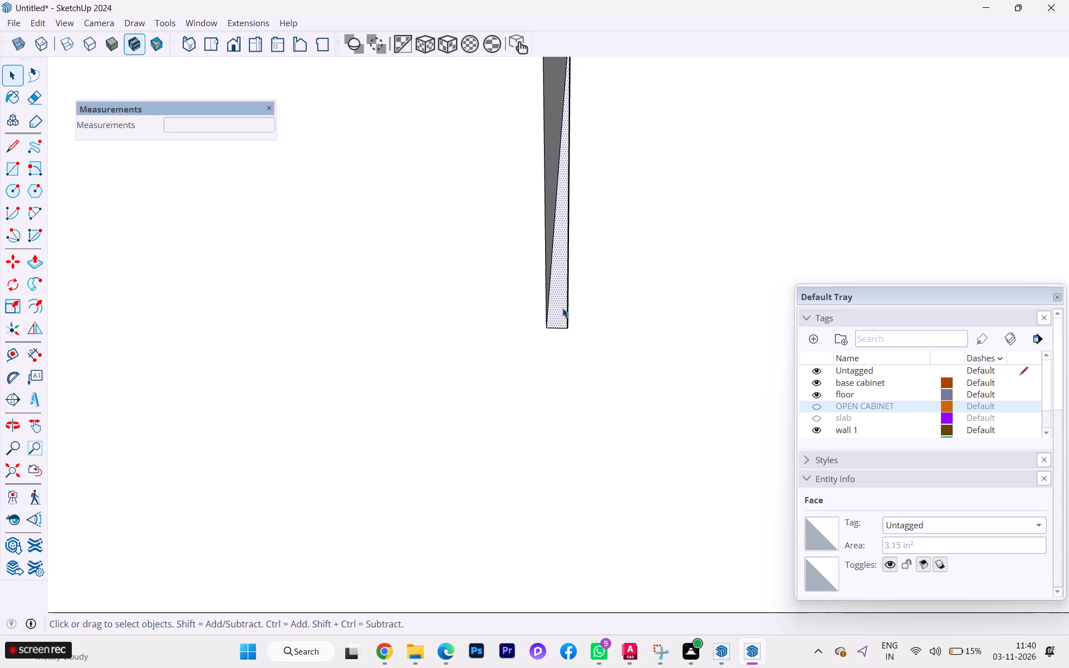
{"action": "key", "text": "p"}
{"action": "left_click", "coordinate": [560, 308]}
{"action": "scroll", "coordinate": [395, 351], "scroll_direction": "down", "scroll_amount": 7}
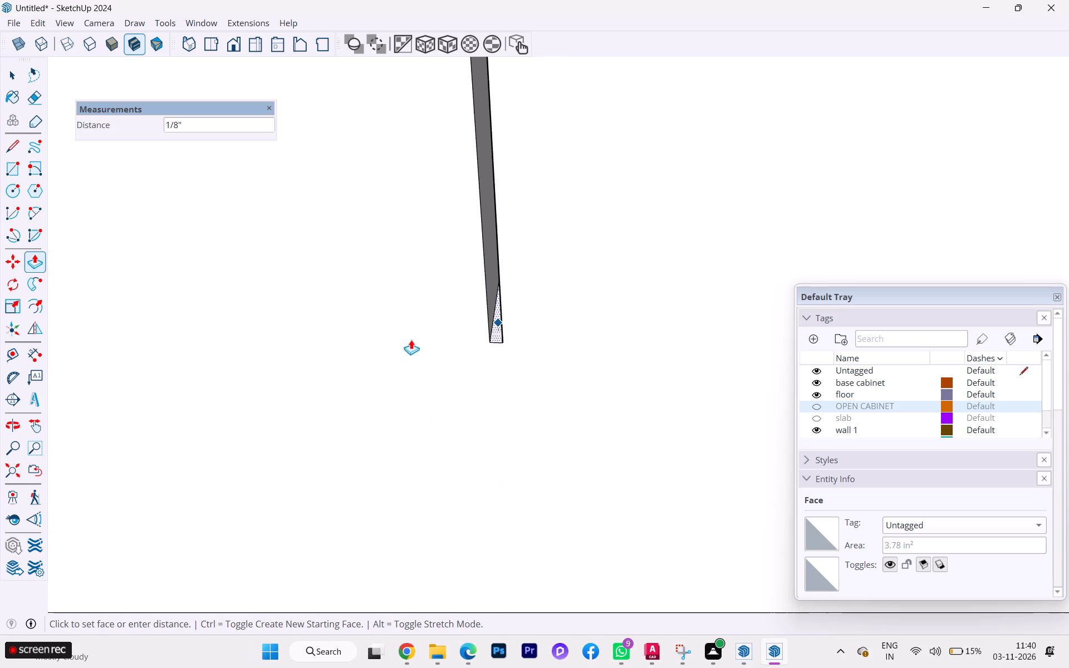
{"action": "scroll", "coordinate": [413, 325], "scroll_direction": "down", "scroll_amount": 1}
{"action": "scroll", "coordinate": [413, 325], "scroll_direction": "up", "scroll_amount": 1}
{"action": "scroll", "coordinate": [413, 325], "scroll_direction": "down", "scroll_amount": 11}
{"action": "scroll", "coordinate": [409, 341], "scroll_direction": "up", "scroll_amount": 4}
{"action": "scroll", "coordinate": [409, 341], "scroll_direction": "down", "scroll_amount": 4}
{"action": "scroll", "coordinate": [438, 337], "scroll_direction": "up", "scroll_amount": 3}
{"action": "scroll", "coordinate": [438, 337], "scroll_direction": "down", "scroll_amount": 3}
{"action": "scroll", "coordinate": [438, 337], "scroll_direction": "up", "scroll_amount": 1}
{"action": "scroll", "coordinate": [457, 340], "scroll_direction": "down", "scroll_amount": 2}
{"action": "scroll", "coordinate": [458, 340], "scroll_direction": "up", "scroll_amount": 1}
{"action": "scroll", "coordinate": [458, 340], "scroll_direction": "down", "scroll_amount": 5}
{"action": "scroll", "coordinate": [458, 340], "scroll_direction": "up", "scroll_amount": 1}
{"action": "scroll", "coordinate": [458, 340], "scroll_direction": "down", "scroll_amount": 2}
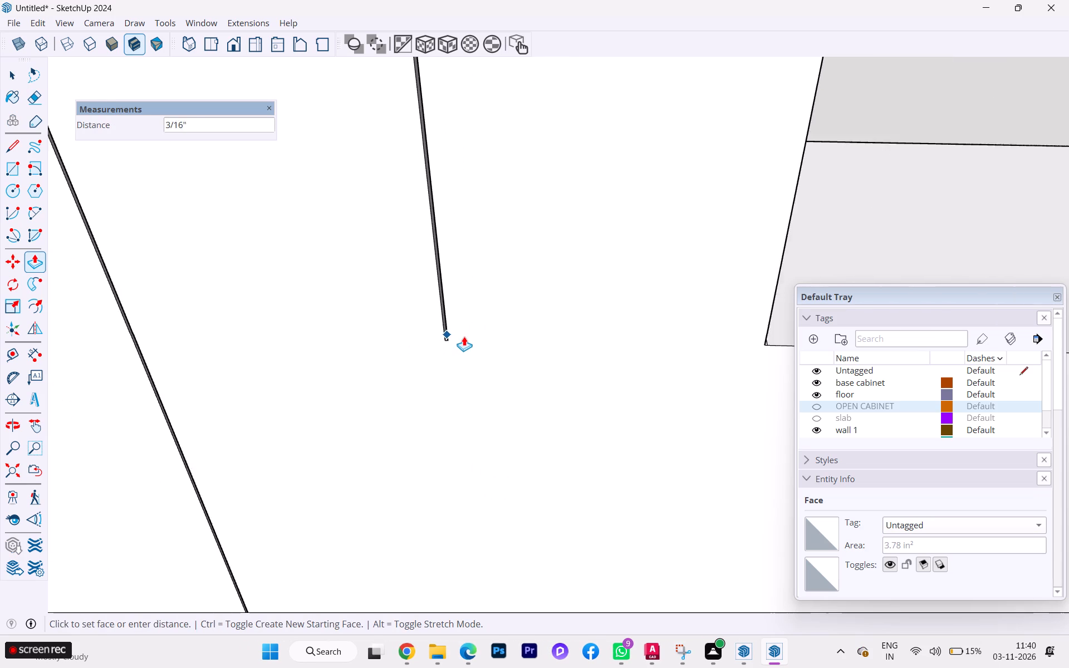
{"action": "scroll", "coordinate": [465, 336], "scroll_direction": "down", "scroll_amount": 3}
{"action": "scroll", "coordinate": [465, 336], "scroll_direction": "up", "scroll_amount": 1}
{"action": "scroll", "coordinate": [465, 336], "scroll_direction": "down", "scroll_amount": 2}
{"action": "scroll", "coordinate": [465, 336], "scroll_direction": "up", "scroll_amount": 2}
{"action": "scroll", "coordinate": [465, 336], "scroll_direction": "down", "scroll_amount": 2}
{"action": "scroll", "coordinate": [483, 487], "scroll_direction": "up", "scroll_amount": 5}
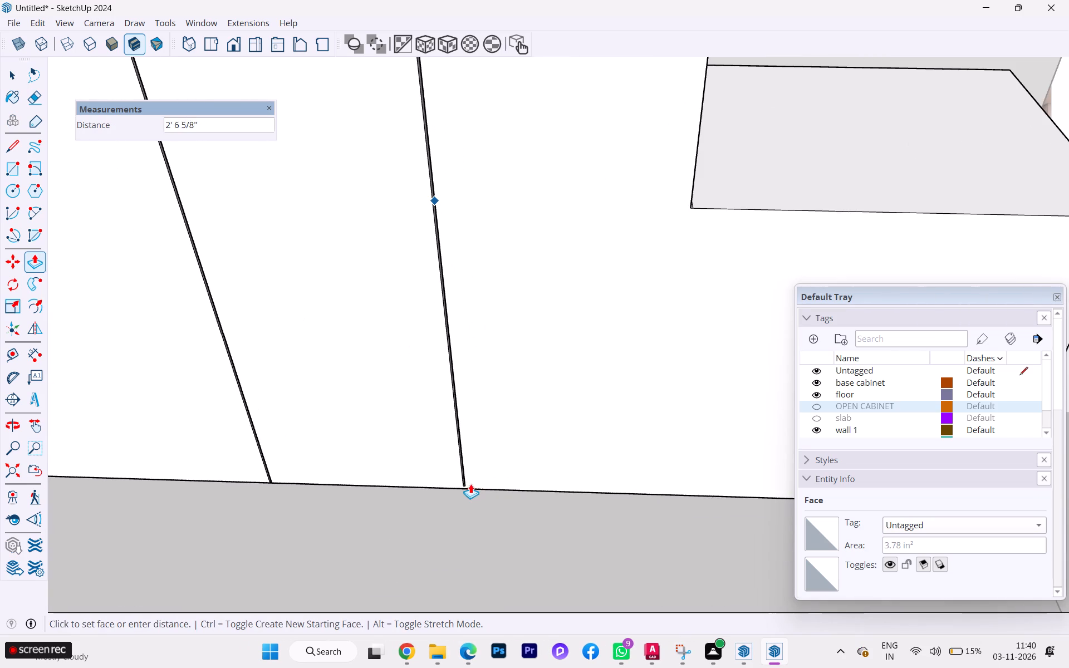
{"action": "scroll", "coordinate": [461, 487], "scroll_direction": "up", "scroll_amount": 7}
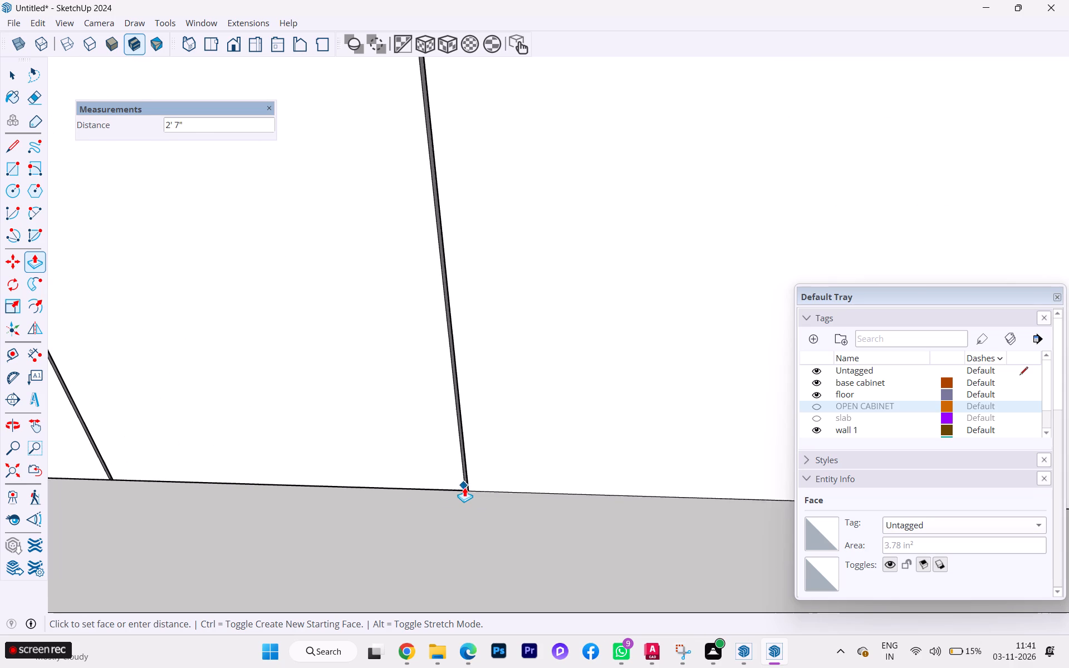
{"action": "left_click", "coordinate": [465, 487]}
Push/Pull the narrow face at the foot of the right tall unit's outer side 2' 7" down to the base cabinet front's bottom edge.
{"action": "scroll", "coordinate": [330, 463], "scroll_direction": "down", "scroll_amount": 8}
{"action": "scroll", "coordinate": [297, 461], "scroll_direction": "up", "scroll_amount": 2}
{"action": "scroll", "coordinate": [324, 470], "scroll_direction": "down", "scroll_amount": 13}
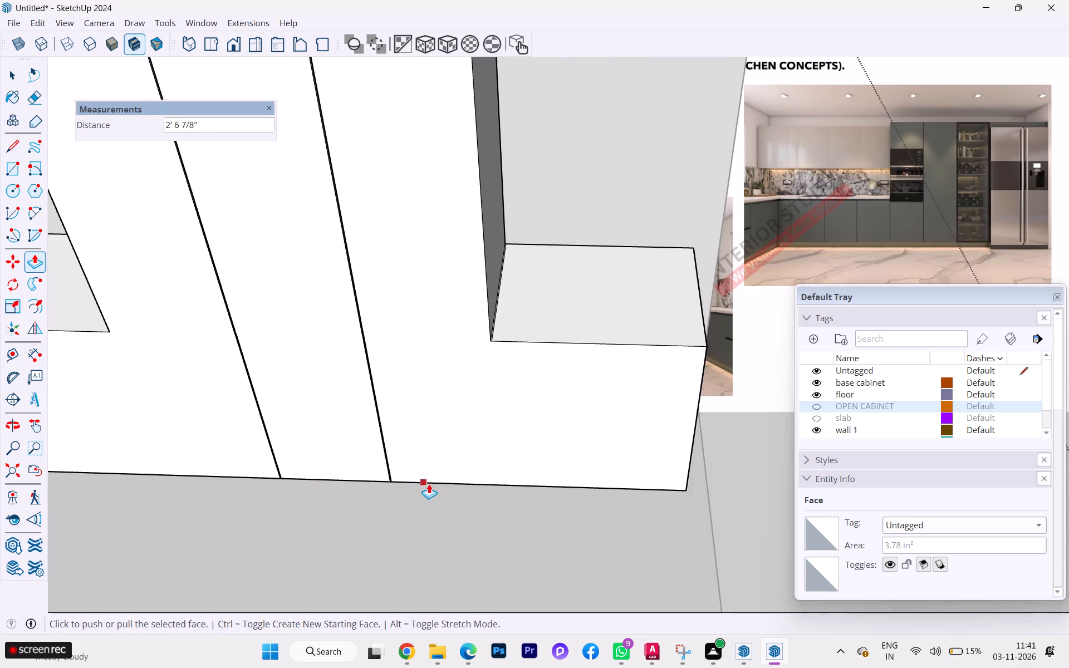
{"action": "scroll", "coordinate": [429, 484], "scroll_direction": "down", "scroll_amount": 1}
{"action": "middle_click_drag", "start_coordinate": [429, 484], "coordinate": [443, 500]}
{"action": "scroll", "coordinate": [542, 344], "scroll_direction": "up", "scroll_amount": 1}
{"action": "scroll", "coordinate": [540, 343], "scroll_direction": "down", "scroll_amount": 1}
{"action": "scroll", "coordinate": [533, 343], "scroll_direction": "up", "scroll_amount": 5}
{"action": "scroll", "coordinate": [473, 375], "scroll_direction": "up", "scroll_amount": 6}
{"action": "scroll", "coordinate": [473, 385], "scroll_direction": "down", "scroll_amount": 1}
{"action": "scroll", "coordinate": [473, 386], "scroll_direction": "up", "scroll_amount": 7}
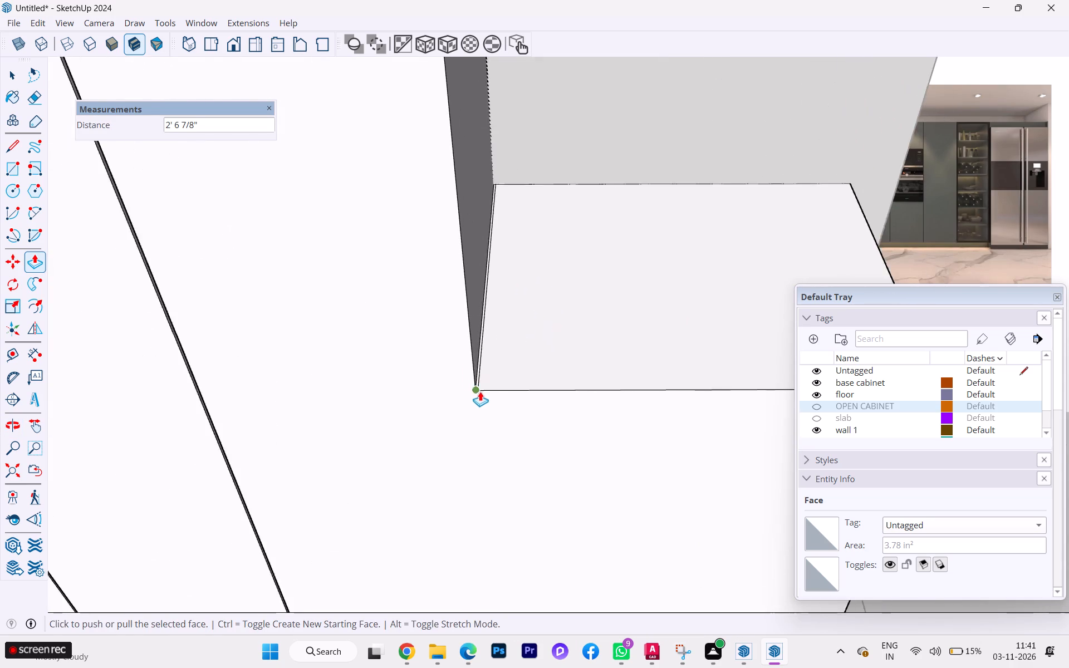
{"action": "scroll", "coordinate": [480, 391], "scroll_direction": "up", "scroll_amount": 4}
{"action": "scroll", "coordinate": [483, 410], "scroll_direction": "down", "scroll_amount": 2}
{"action": "scroll", "coordinate": [483, 410], "scroll_direction": "up", "scroll_amount": 3}
{"action": "key", "text": "space"}
{"action": "scroll", "coordinate": [466, 382], "scroll_direction": "up", "scroll_amount": 3}
{"action": "scroll", "coordinate": [463, 379], "scroll_direction": "down", "scroll_amount": 1}
{"action": "scroll", "coordinate": [463, 379], "scroll_direction": "up", "scroll_amount": 13}
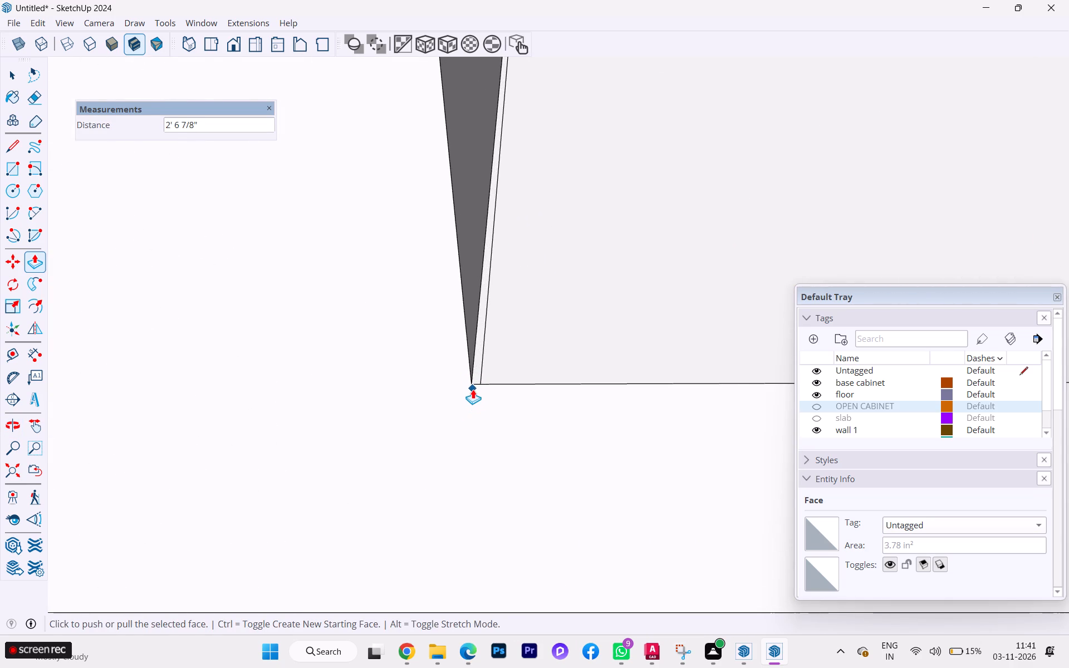
{"action": "key", "text": "p"}
{"action": "left_click", "coordinate": [8, 63]}
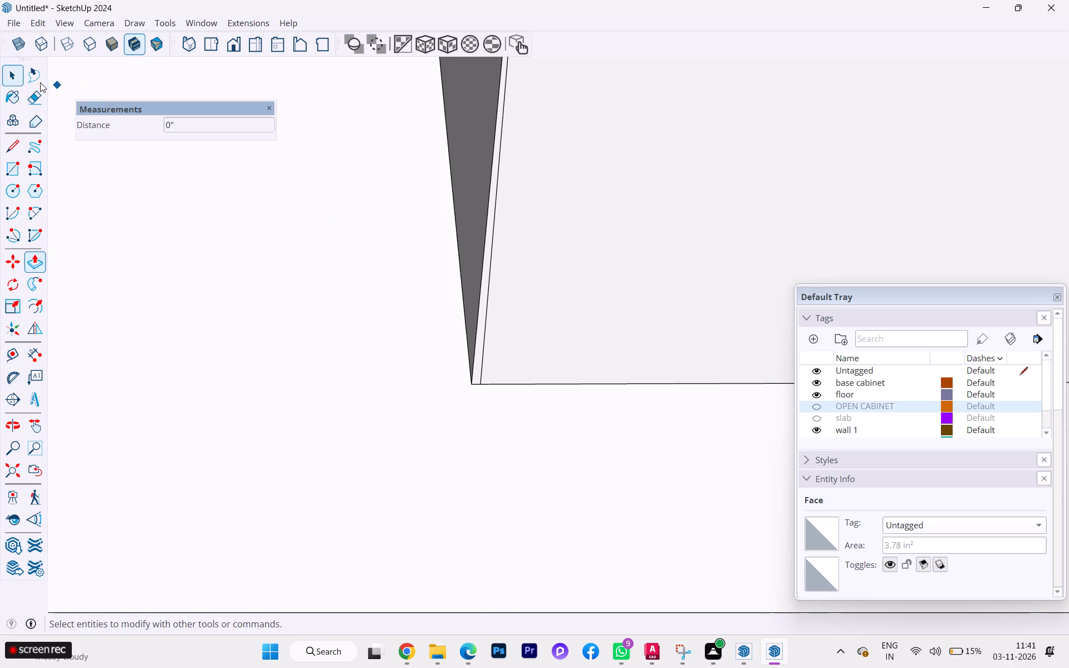
{"action": "left_click", "coordinate": [15, 77]}
{"action": "left_click", "coordinate": [472, 377]}
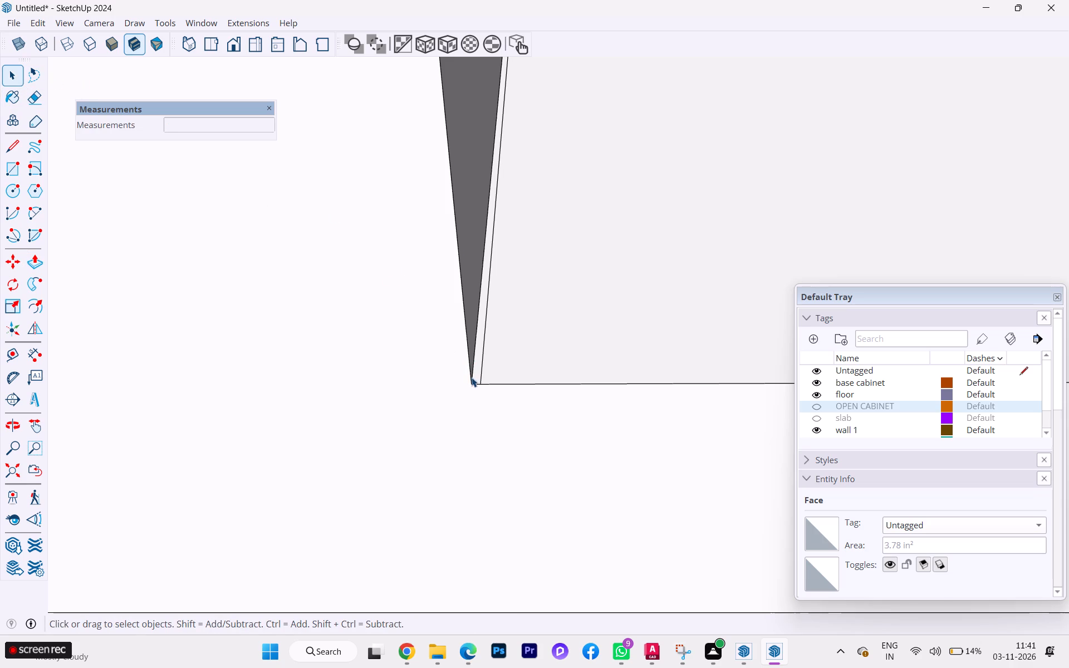
{"action": "left_click", "coordinate": [473, 379]}
{"action": "left_click", "coordinate": [479, 376]}
{"action": "left_click", "coordinate": [477, 380]}
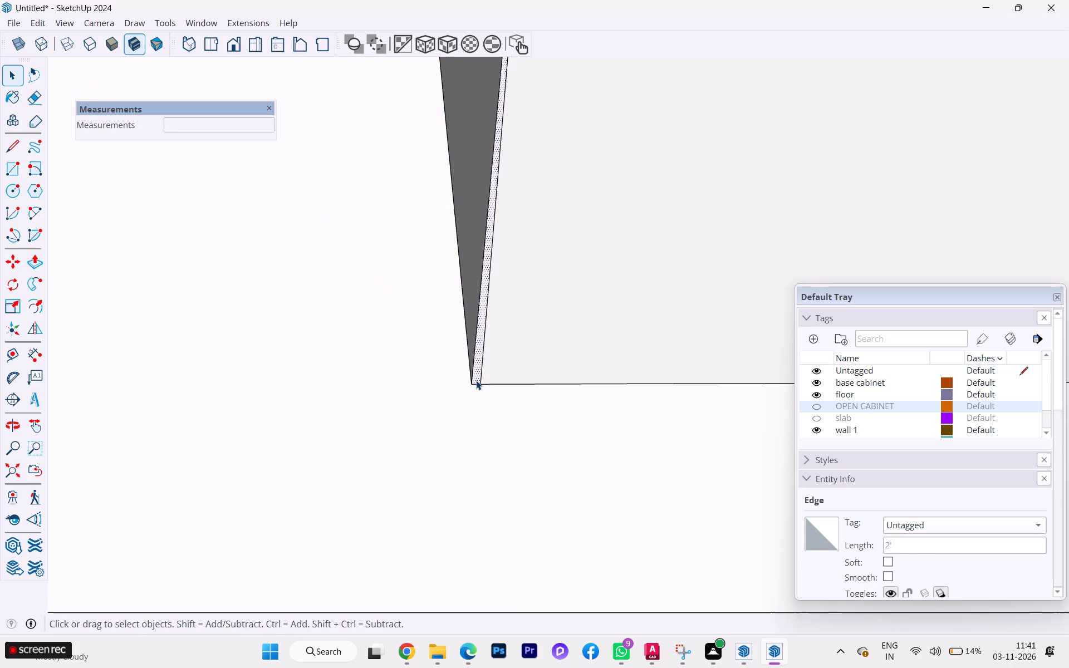
{"action": "key", "text": "p"}
{"action": "left_click", "coordinate": [479, 375]}
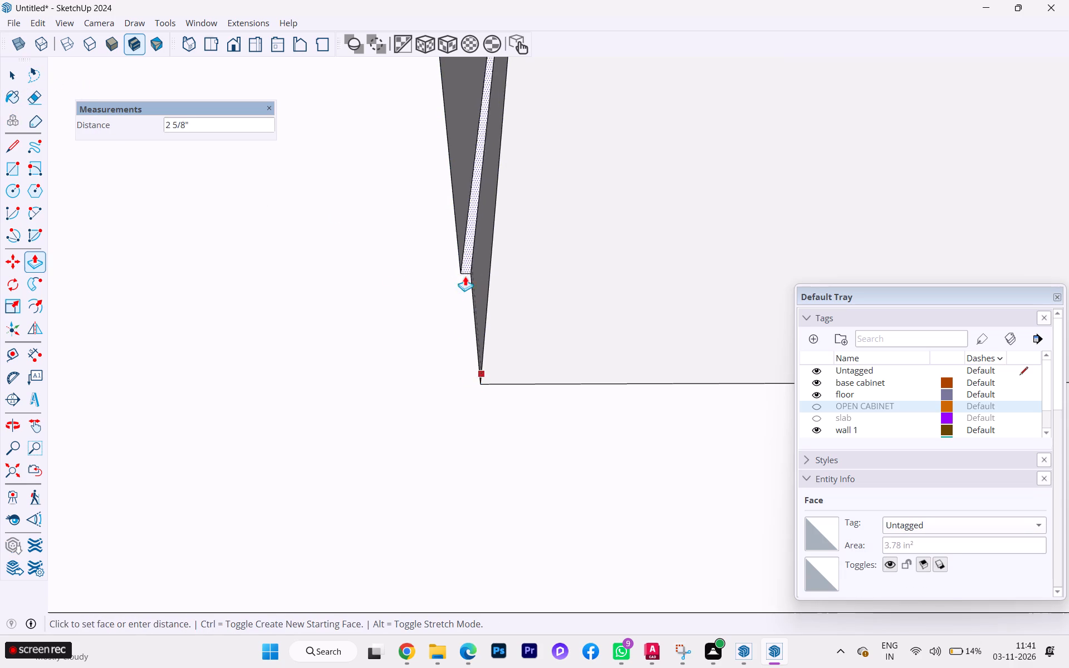
{"action": "scroll", "coordinate": [472, 290], "scroll_direction": "down", "scroll_amount": 5}
{"action": "scroll", "coordinate": [480, 313], "scroll_direction": "up", "scroll_amount": 2}
{"action": "scroll", "coordinate": [480, 316], "scroll_direction": "down", "scroll_amount": 1}
{"action": "scroll", "coordinate": [463, 403], "scroll_direction": "down", "scroll_amount": 1}
{"action": "scroll", "coordinate": [462, 405], "scroll_direction": "up", "scroll_amount": 4}
{"action": "scroll", "coordinate": [460, 414], "scroll_direction": "down", "scroll_amount": 4}
{"action": "scroll", "coordinate": [459, 436], "scroll_direction": "up", "scroll_amount": 1}
{"action": "scroll", "coordinate": [459, 440], "scroll_direction": "down", "scroll_amount": 2}
{"action": "scroll", "coordinate": [451, 445], "scroll_direction": "up", "scroll_amount": 2}
{"action": "scroll", "coordinate": [452, 442], "scroll_direction": "down", "scroll_amount": 7}
{"action": "scroll", "coordinate": [388, 309], "scroll_direction": "down", "scroll_amount": 11}
{"action": "scroll", "coordinate": [371, 275], "scroll_direction": "up", "scroll_amount": 3}
{"action": "scroll", "coordinate": [371, 275], "scroll_direction": "down", "scroll_amount": 2}
{"action": "scroll", "coordinate": [427, 538], "scroll_direction": "up", "scroll_amount": 1}
{"action": "scroll", "coordinate": [429, 556], "scroll_direction": "down", "scroll_amount": 1}
{"action": "scroll", "coordinate": [429, 558], "scroll_direction": "up", "scroll_amount": 3}
{"action": "scroll", "coordinate": [474, 542], "scroll_direction": "up", "scroll_amount": 1}
{"action": "scroll", "coordinate": [474, 542], "scroll_direction": "down", "scroll_amount": 1}
{"action": "scroll", "coordinate": [474, 542], "scroll_direction": "up", "scroll_amount": 4}
{"action": "scroll", "coordinate": [460, 538], "scroll_direction": "down", "scroll_amount": 3}
{"action": "scroll", "coordinate": [460, 538], "scroll_direction": "up", "scroll_amount": 2}
{"action": "scroll", "coordinate": [459, 538], "scroll_direction": "down", "scroll_amount": 1}
{"action": "scroll", "coordinate": [459, 538], "scroll_direction": "up", "scroll_amount": 2}
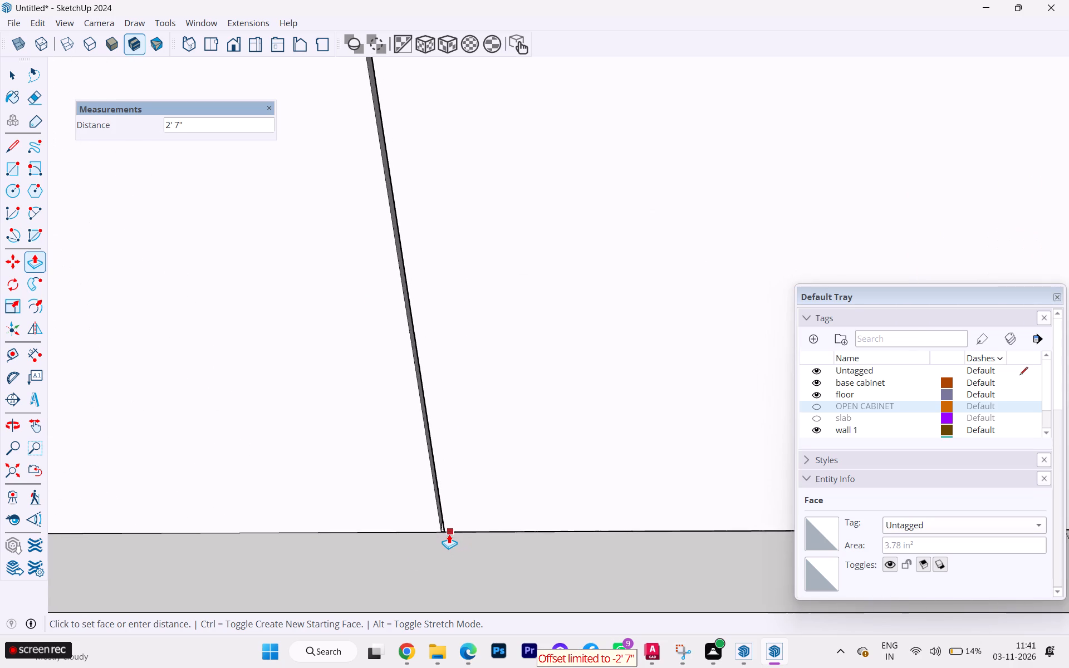
{"action": "left_click", "coordinate": [448, 531]}
{"action": "scroll", "coordinate": [416, 523], "scroll_direction": "up", "scroll_amount": 3}
{"action": "scroll", "coordinate": [418, 526], "scroll_direction": "down", "scroll_amount": 1}
{"action": "scroll", "coordinate": [419, 528], "scroll_direction": "up", "scroll_amount": 10}
{"action": "scroll", "coordinate": [454, 536], "scroll_direction": "down", "scroll_amount": 1}
{"action": "scroll", "coordinate": [455, 537], "scroll_direction": "up", "scroll_amount": 6}
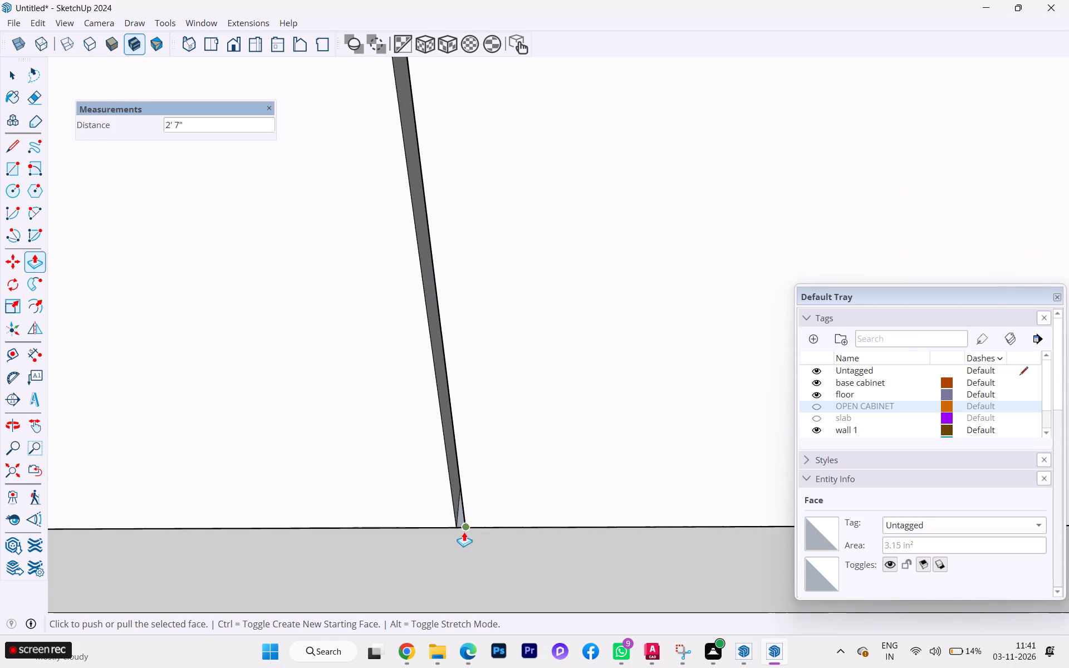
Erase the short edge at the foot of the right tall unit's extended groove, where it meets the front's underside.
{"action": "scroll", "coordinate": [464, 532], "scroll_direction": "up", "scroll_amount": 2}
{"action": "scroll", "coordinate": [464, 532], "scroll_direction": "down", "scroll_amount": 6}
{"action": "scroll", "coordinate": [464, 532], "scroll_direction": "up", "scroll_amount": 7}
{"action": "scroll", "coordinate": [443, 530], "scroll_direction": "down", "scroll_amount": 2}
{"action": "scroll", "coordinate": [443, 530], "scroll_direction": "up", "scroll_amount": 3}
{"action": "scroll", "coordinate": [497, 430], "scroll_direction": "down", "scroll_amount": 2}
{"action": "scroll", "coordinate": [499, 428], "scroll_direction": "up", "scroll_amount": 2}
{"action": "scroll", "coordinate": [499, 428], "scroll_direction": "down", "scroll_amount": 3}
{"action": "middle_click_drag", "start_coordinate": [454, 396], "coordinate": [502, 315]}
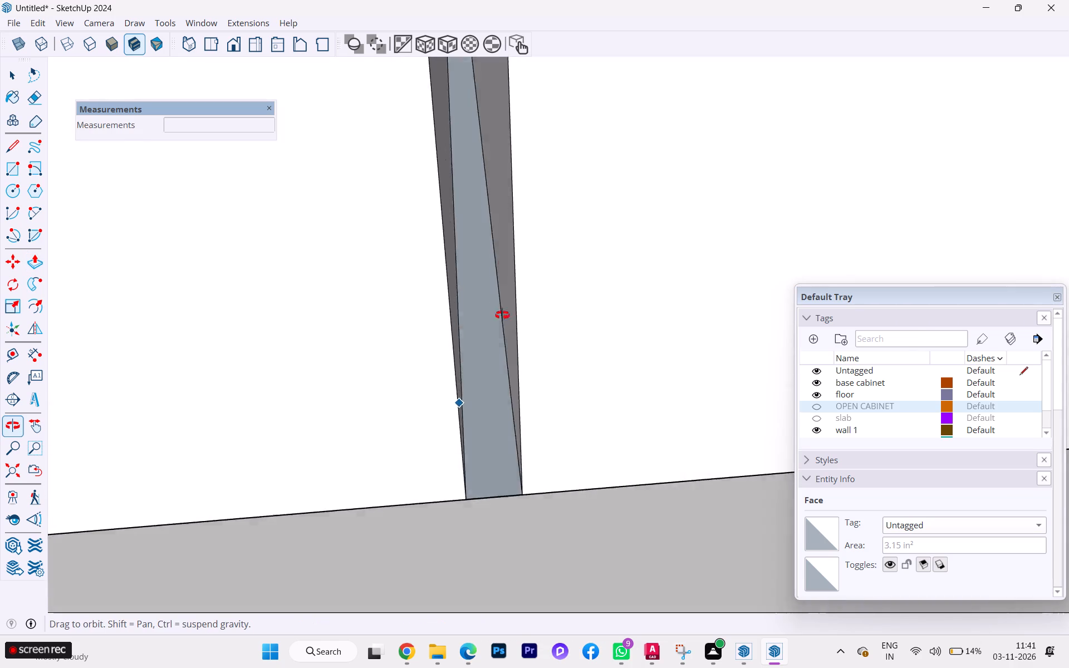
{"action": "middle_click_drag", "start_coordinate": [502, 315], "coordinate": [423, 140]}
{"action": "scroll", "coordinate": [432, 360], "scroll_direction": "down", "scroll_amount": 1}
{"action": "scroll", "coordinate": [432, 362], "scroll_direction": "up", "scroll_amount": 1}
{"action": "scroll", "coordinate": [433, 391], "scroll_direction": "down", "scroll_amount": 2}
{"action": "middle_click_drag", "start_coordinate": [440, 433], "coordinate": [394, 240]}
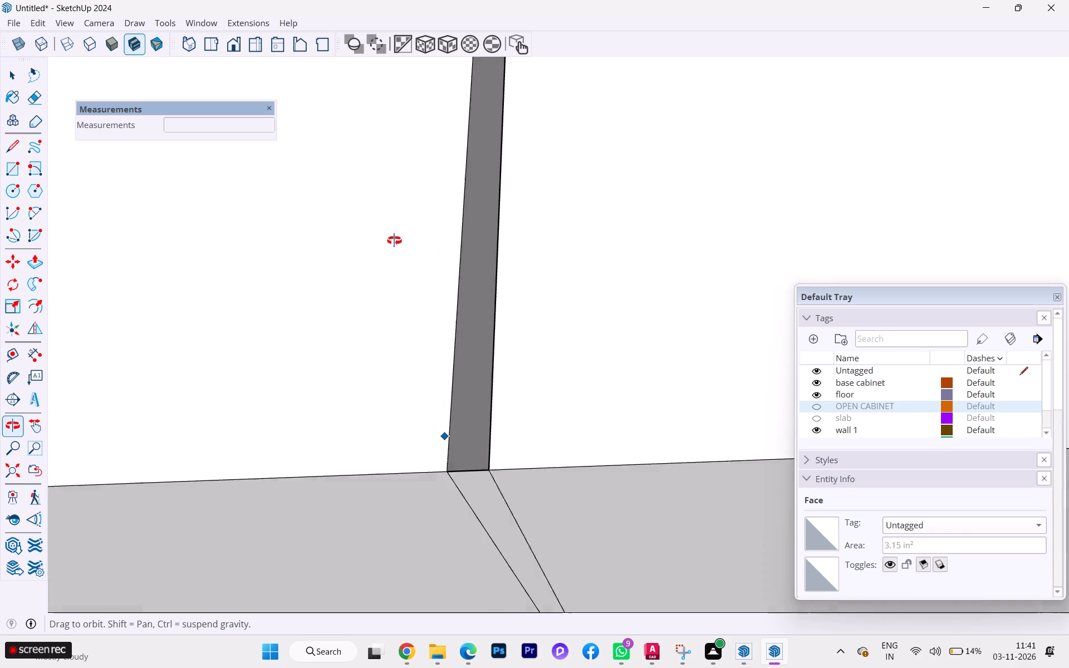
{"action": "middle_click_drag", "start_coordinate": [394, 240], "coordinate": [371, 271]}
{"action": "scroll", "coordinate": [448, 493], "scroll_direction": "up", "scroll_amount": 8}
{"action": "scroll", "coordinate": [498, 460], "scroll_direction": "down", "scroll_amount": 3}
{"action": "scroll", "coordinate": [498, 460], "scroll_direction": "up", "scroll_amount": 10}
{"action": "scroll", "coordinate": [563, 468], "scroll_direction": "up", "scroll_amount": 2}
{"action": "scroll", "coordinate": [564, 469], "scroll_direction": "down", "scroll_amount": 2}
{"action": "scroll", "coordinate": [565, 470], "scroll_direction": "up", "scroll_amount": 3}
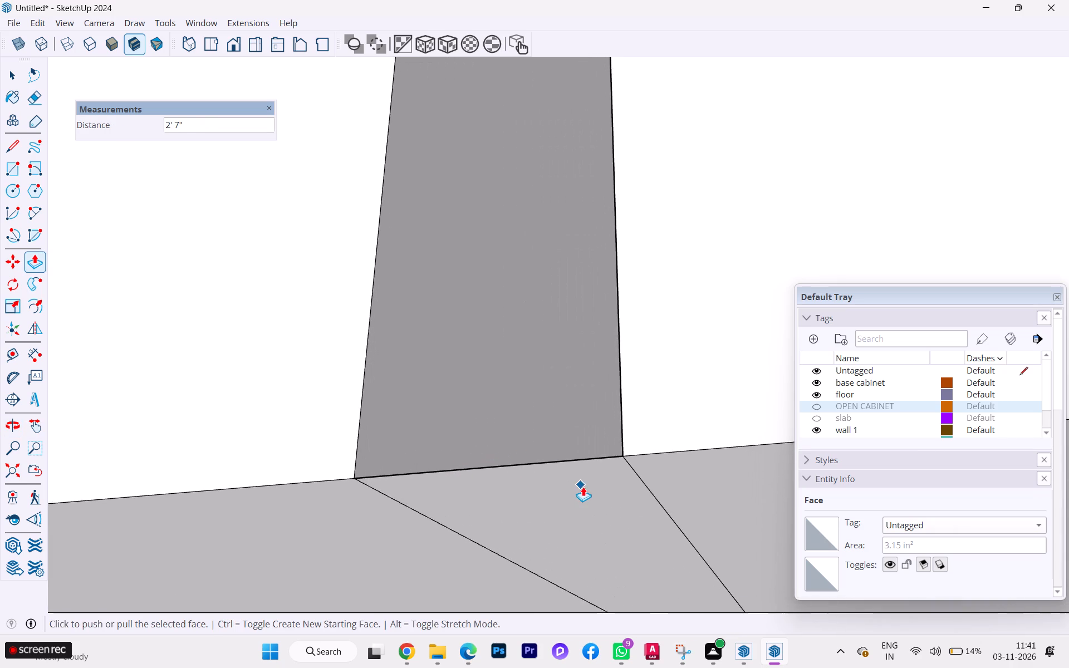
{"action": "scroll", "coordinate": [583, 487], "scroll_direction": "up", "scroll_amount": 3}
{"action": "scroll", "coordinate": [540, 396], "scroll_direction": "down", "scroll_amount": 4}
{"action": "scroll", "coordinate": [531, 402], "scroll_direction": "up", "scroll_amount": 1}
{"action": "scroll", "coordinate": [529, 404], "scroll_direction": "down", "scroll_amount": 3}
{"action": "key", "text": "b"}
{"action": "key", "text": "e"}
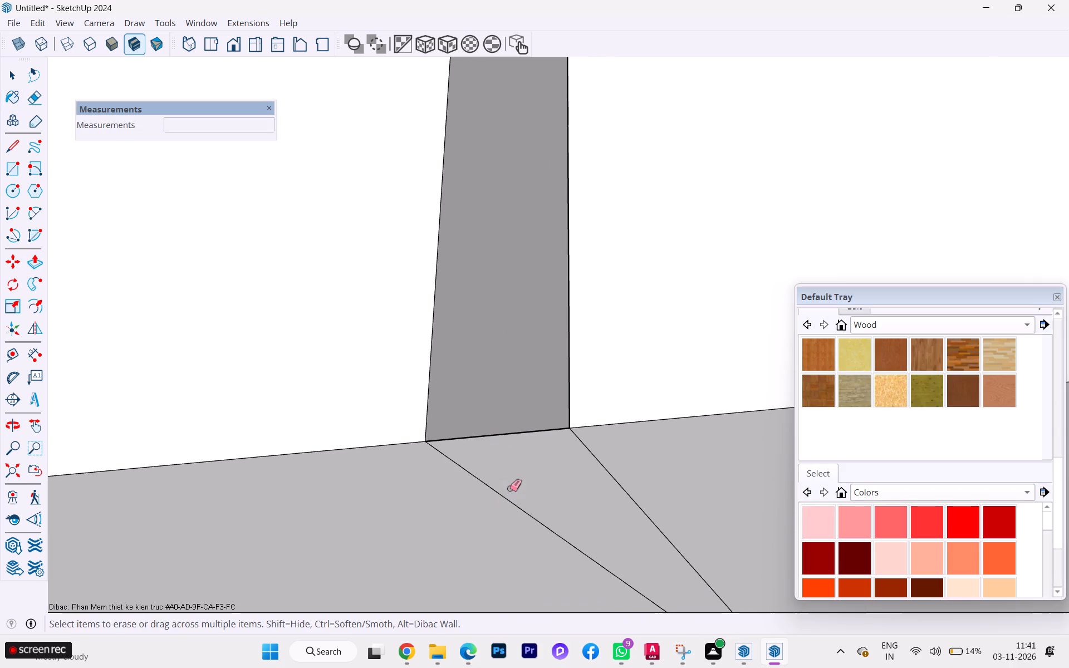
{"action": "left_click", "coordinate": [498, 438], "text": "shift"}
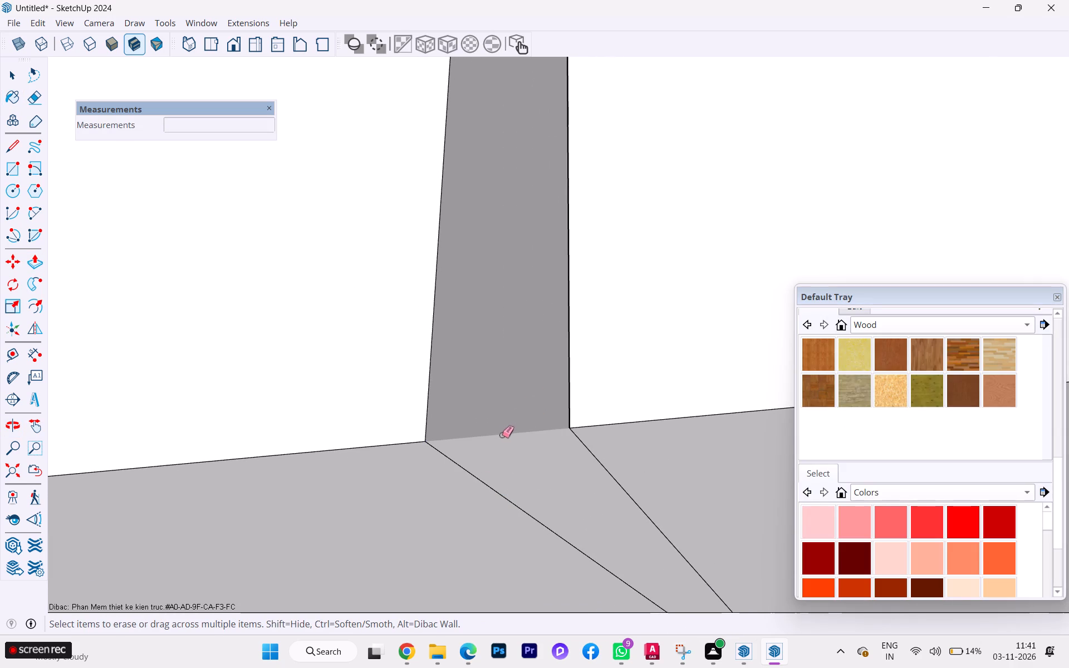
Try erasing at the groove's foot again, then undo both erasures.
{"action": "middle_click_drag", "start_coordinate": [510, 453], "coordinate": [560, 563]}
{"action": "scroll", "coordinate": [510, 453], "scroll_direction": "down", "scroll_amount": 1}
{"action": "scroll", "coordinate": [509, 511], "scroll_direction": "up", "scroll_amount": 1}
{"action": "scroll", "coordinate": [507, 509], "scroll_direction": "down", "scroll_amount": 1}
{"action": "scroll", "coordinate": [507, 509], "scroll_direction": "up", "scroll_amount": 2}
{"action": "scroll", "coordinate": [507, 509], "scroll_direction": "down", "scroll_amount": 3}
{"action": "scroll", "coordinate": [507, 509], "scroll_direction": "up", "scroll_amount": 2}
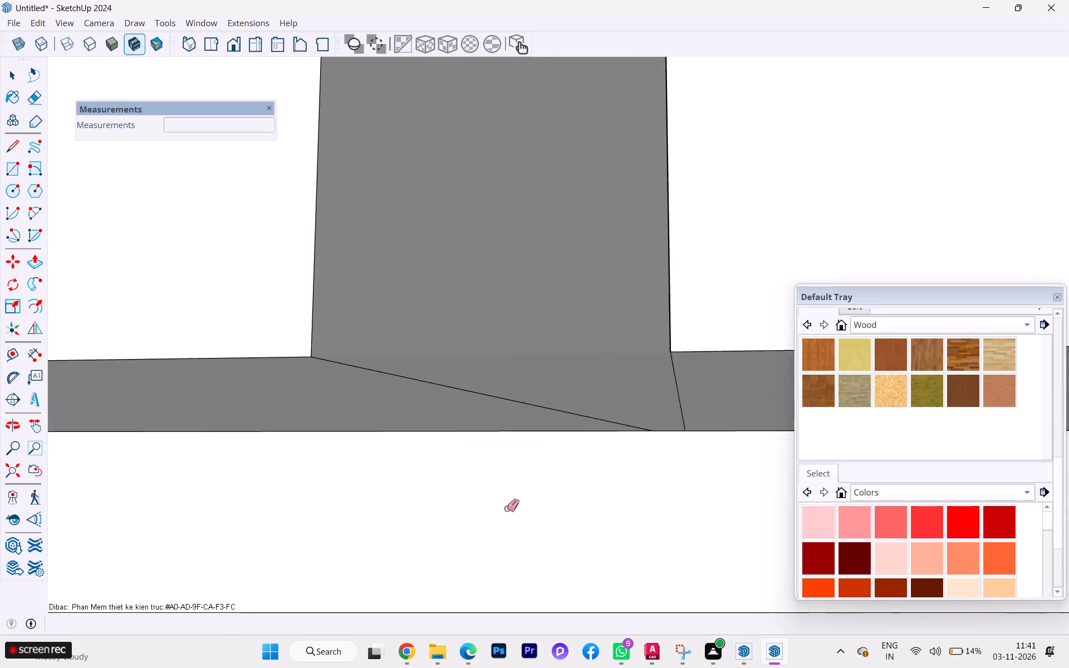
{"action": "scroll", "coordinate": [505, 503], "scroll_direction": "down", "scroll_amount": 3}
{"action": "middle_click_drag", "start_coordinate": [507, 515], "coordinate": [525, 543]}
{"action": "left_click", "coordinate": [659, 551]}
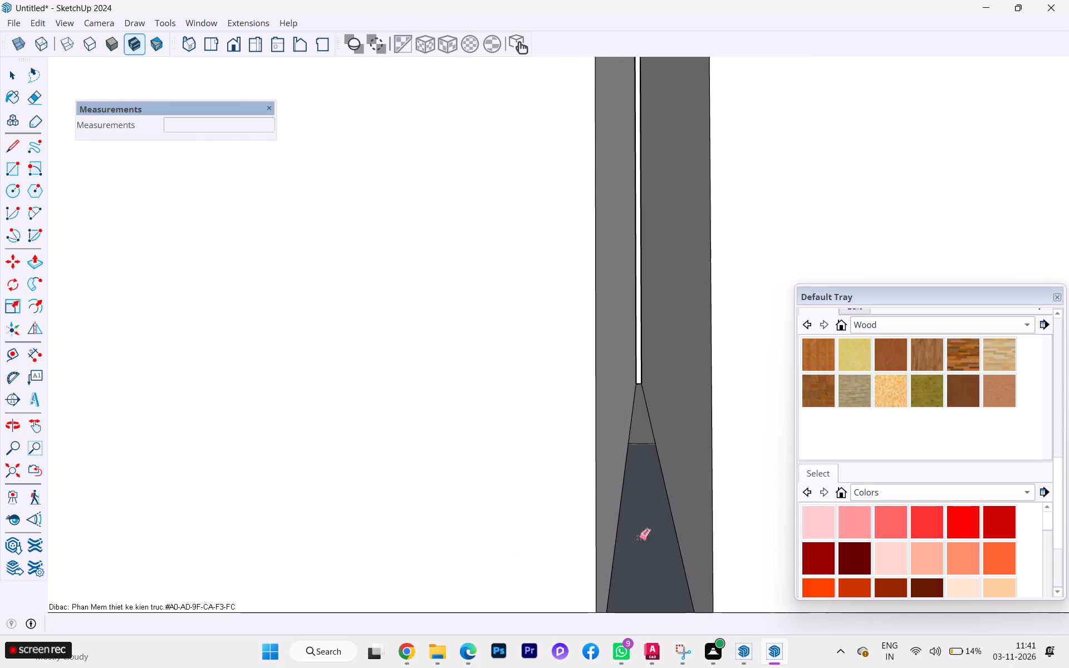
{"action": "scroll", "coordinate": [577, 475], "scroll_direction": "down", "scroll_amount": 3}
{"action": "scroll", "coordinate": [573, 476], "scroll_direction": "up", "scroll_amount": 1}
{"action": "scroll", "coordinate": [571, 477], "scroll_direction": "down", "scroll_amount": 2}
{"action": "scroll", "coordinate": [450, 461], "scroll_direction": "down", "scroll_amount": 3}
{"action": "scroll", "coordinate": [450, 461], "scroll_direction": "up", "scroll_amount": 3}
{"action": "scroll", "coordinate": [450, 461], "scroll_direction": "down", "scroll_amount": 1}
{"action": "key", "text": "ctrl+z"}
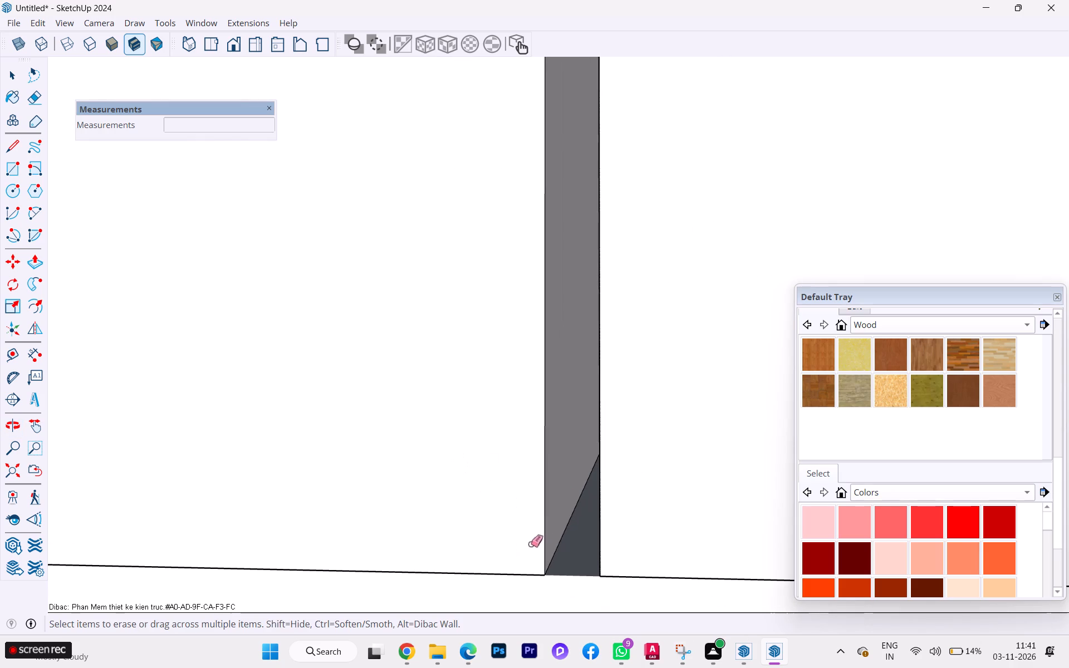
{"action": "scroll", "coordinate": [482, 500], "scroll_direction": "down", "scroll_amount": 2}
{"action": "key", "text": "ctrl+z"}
Examine the lower end of the right tall unit's groove where it meets the base cabinet front's bottom edge.
{"action": "scroll", "coordinate": [496, 495], "scroll_direction": "down", "scroll_amount": 5}
{"action": "scroll", "coordinate": [496, 495], "scroll_direction": "up", "scroll_amount": 2}
{"action": "scroll", "coordinate": [496, 495], "scroll_direction": "down", "scroll_amount": 3}
{"action": "scroll", "coordinate": [494, 498], "scroll_direction": "up", "scroll_amount": 3}
{"action": "scroll", "coordinate": [493, 498], "scroll_direction": "down", "scroll_amount": 1}
{"action": "scroll", "coordinate": [493, 498], "scroll_direction": "up", "scroll_amount": 2}
{"action": "scroll", "coordinate": [493, 498], "scroll_direction": "down", "scroll_amount": 4}
{"action": "scroll", "coordinate": [490, 505], "scroll_direction": "up", "scroll_amount": 1}
{"action": "scroll", "coordinate": [490, 505], "scroll_direction": "down", "scroll_amount": 1}
{"action": "scroll", "coordinate": [489, 507], "scroll_direction": "up", "scroll_amount": 1}
{"action": "scroll", "coordinate": [489, 507], "scroll_direction": "down", "scroll_amount": 3}
{"action": "scroll", "coordinate": [428, 491], "scroll_direction": "down", "scroll_amount": 1}
{"action": "scroll", "coordinate": [426, 492], "scroll_direction": "up", "scroll_amount": 1}
{"action": "scroll", "coordinate": [425, 492], "scroll_direction": "down", "scroll_amount": 5}
{"action": "scroll", "coordinate": [415, 492], "scroll_direction": "up", "scroll_amount": 4}
{"action": "scroll", "coordinate": [415, 492], "scroll_direction": "down", "scroll_amount": 5}
{"action": "scroll", "coordinate": [368, 498], "scroll_direction": "up", "scroll_amount": 1}
{"action": "scroll", "coordinate": [368, 500], "scroll_direction": "down", "scroll_amount": 1}
{"action": "middle_click_drag", "start_coordinate": [368, 501], "coordinate": [245, 330]}
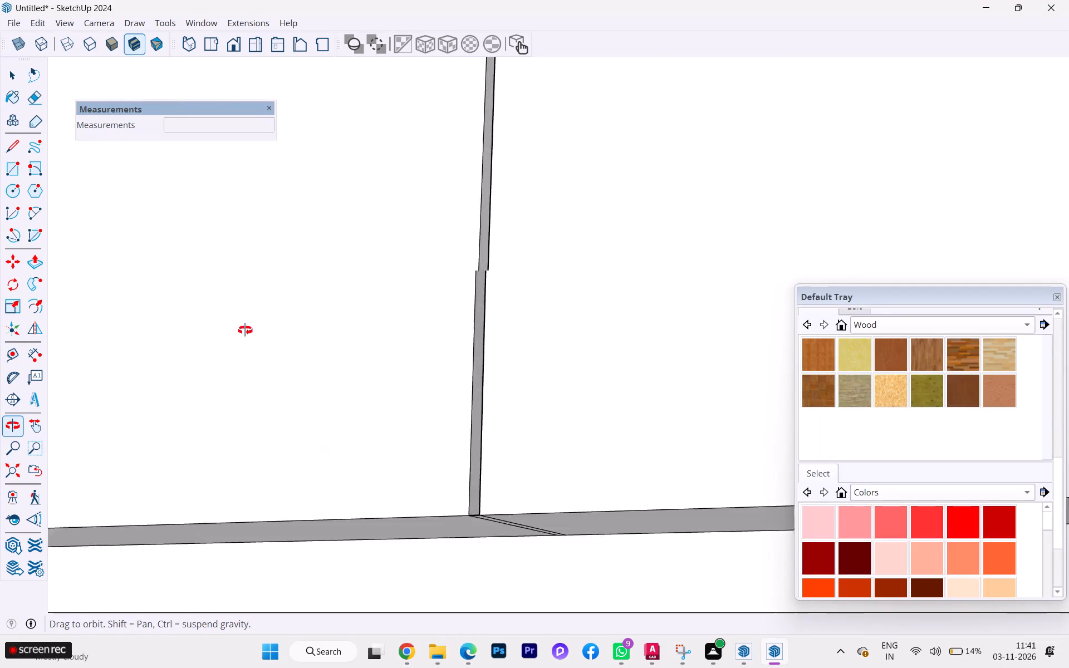
{"action": "middle_click_drag", "start_coordinate": [245, 330], "coordinate": [249, 431]}
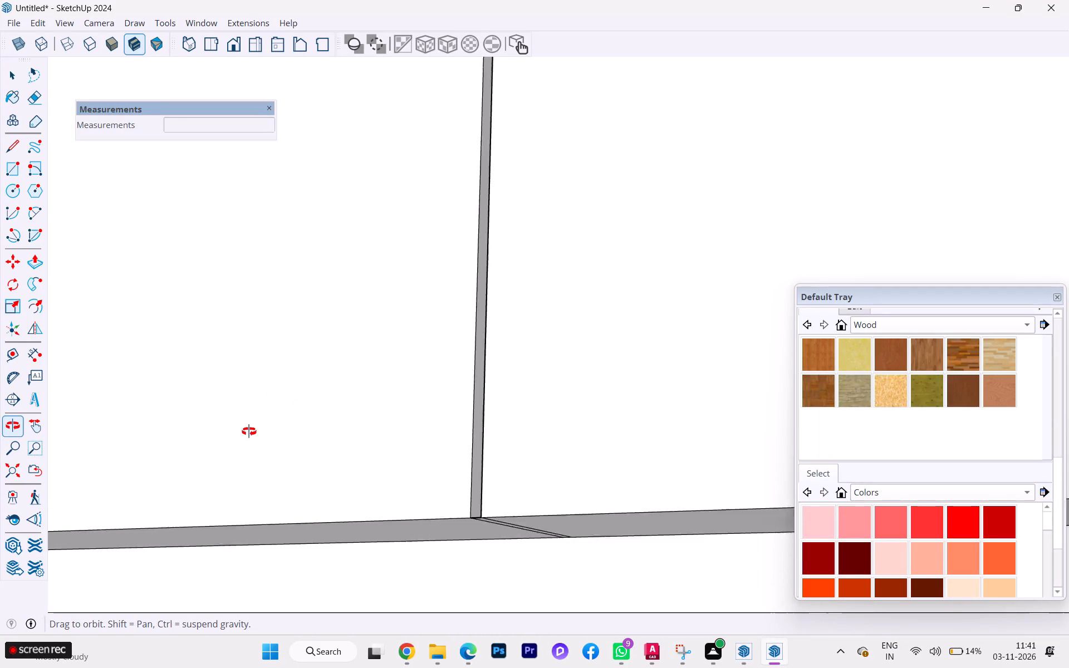
{"action": "middle_click_drag", "start_coordinate": [249, 431], "coordinate": [227, 429]}
{"action": "scroll", "coordinate": [254, 436], "scroll_direction": "up", "scroll_amount": 1}
{"action": "scroll", "coordinate": [254, 434], "scroll_direction": "down", "scroll_amount": 4}
{"action": "scroll", "coordinate": [255, 440], "scroll_direction": "up", "scroll_amount": 1}
{"action": "scroll", "coordinate": [257, 443], "scroll_direction": "down", "scroll_amount": 3}
{"action": "scroll", "coordinate": [371, 424], "scroll_direction": "down", "scroll_amount": 14}
{"action": "scroll", "coordinate": [392, 433], "scroll_direction": "up", "scroll_amount": 1}
{"action": "scroll", "coordinate": [421, 430], "scroll_direction": "down", "scroll_amount": 5}
Bring the whole kitchen model into view and close the cabinet group being edited.
{"action": "left_click", "coordinate": [9, 470]}
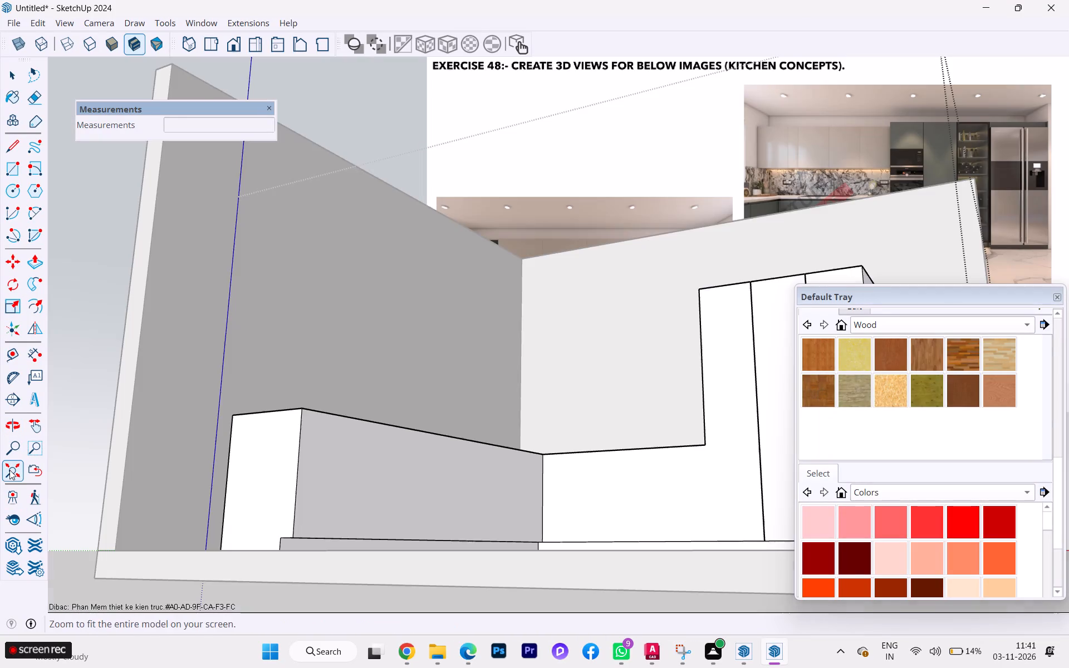
{"action": "scroll", "coordinate": [437, 418], "scroll_direction": "down", "scroll_amount": 5}
{"action": "middle_click_drag", "start_coordinate": [458, 425], "coordinate": [502, 586]}
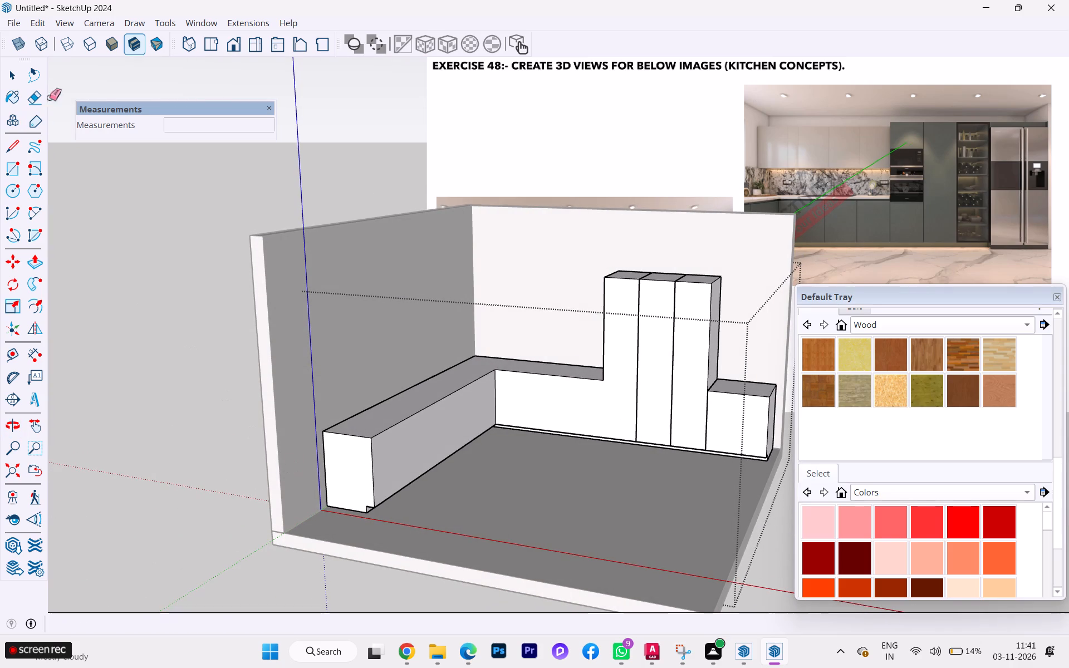
{"action": "left_click", "coordinate": [23, 78]}
{"action": "left_click", "coordinate": [113, 265]}
{"action": "scroll", "coordinate": [632, 361], "scroll_direction": "up", "scroll_amount": 3}
{"action": "scroll", "coordinate": [632, 360], "scroll_direction": "down", "scroll_amount": 1}
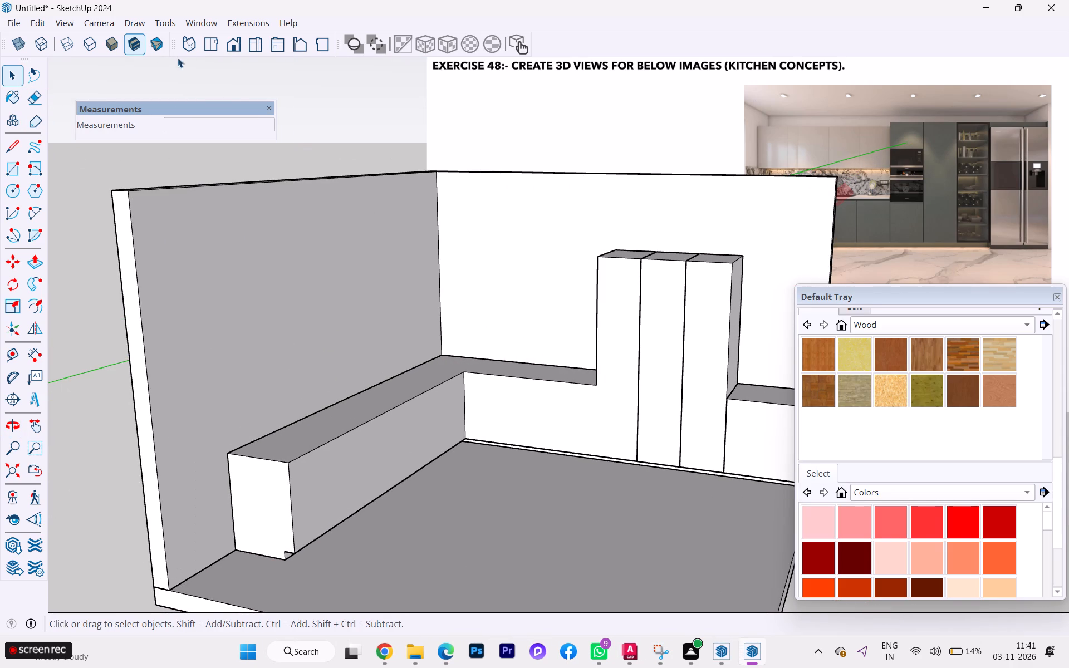
{"action": "left_click", "coordinate": [42, 27]}
{"action": "left_click", "coordinate": [89, 164]}
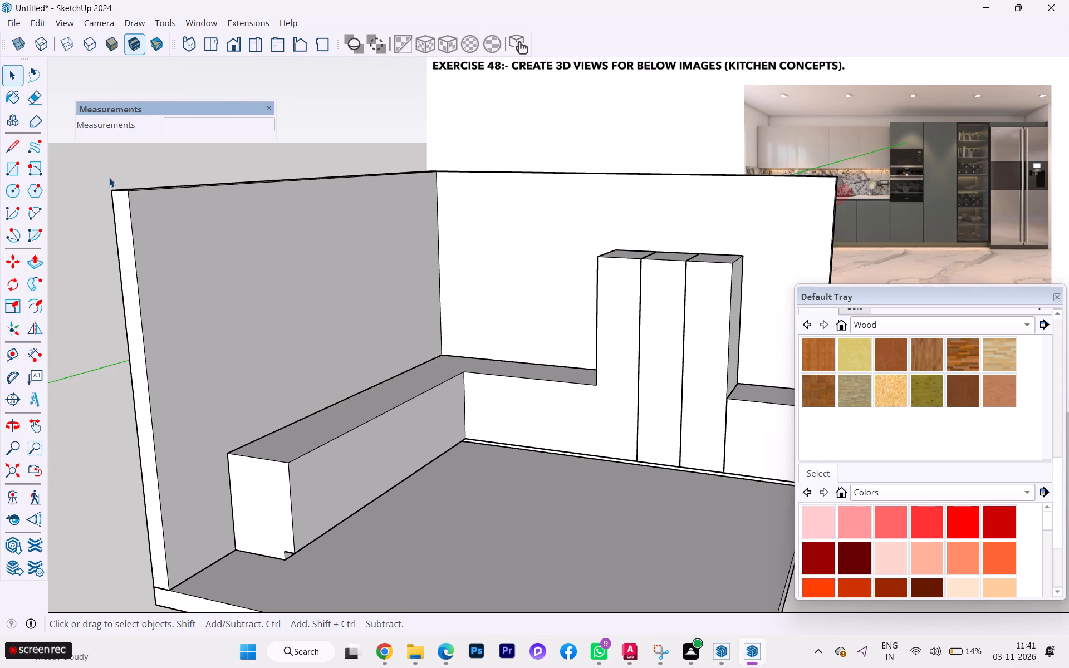
Examine the tall units and the grooves between them from the front and from above.
{"action": "scroll", "coordinate": [487, 322], "scroll_direction": "down", "scroll_amount": 2}
{"action": "scroll", "coordinate": [345, 401], "scroll_direction": "up", "scroll_amount": 1}
{"action": "scroll", "coordinate": [338, 404], "scroll_direction": "down", "scroll_amount": 1}
{"action": "scroll", "coordinate": [818, 478], "scroll_direction": "up", "scroll_amount": 2}
{"action": "scroll", "coordinate": [817, 478], "scroll_direction": "down", "scroll_amount": 1}
{"action": "scroll", "coordinate": [817, 478], "scroll_direction": "up", "scroll_amount": 7}
{"action": "scroll", "coordinate": [651, 385], "scroll_direction": "up", "scroll_amount": 1}
{"action": "scroll", "coordinate": [651, 385], "scroll_direction": "down", "scroll_amount": 1}
{"action": "scroll", "coordinate": [651, 384], "scroll_direction": "up", "scroll_amount": 1}
{"action": "scroll", "coordinate": [651, 384], "scroll_direction": "down", "scroll_amount": 1}
{"action": "scroll", "coordinate": [651, 384], "scroll_direction": "up", "scroll_amount": 8}
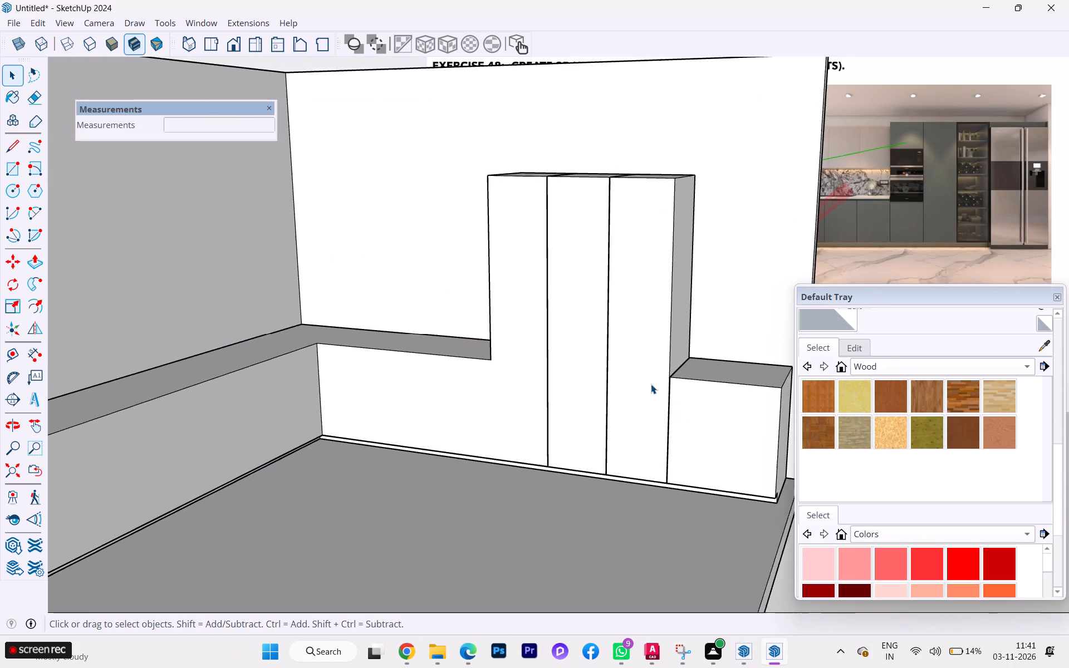
{"action": "scroll", "coordinate": [648, 386], "scroll_direction": "down", "scroll_amount": 2}
{"action": "middle_click_drag", "start_coordinate": [648, 387], "coordinate": [803, 465]}
{"action": "scroll", "coordinate": [587, 208], "scroll_direction": "up", "scroll_amount": 7}
{"action": "scroll", "coordinate": [539, 175], "scroll_direction": "up", "scroll_amount": 4}
{"action": "scroll", "coordinate": [539, 175], "scroll_direction": "down", "scroll_amount": 1}
{"action": "scroll", "coordinate": [539, 175], "scroll_direction": "up", "scroll_amount": 2}
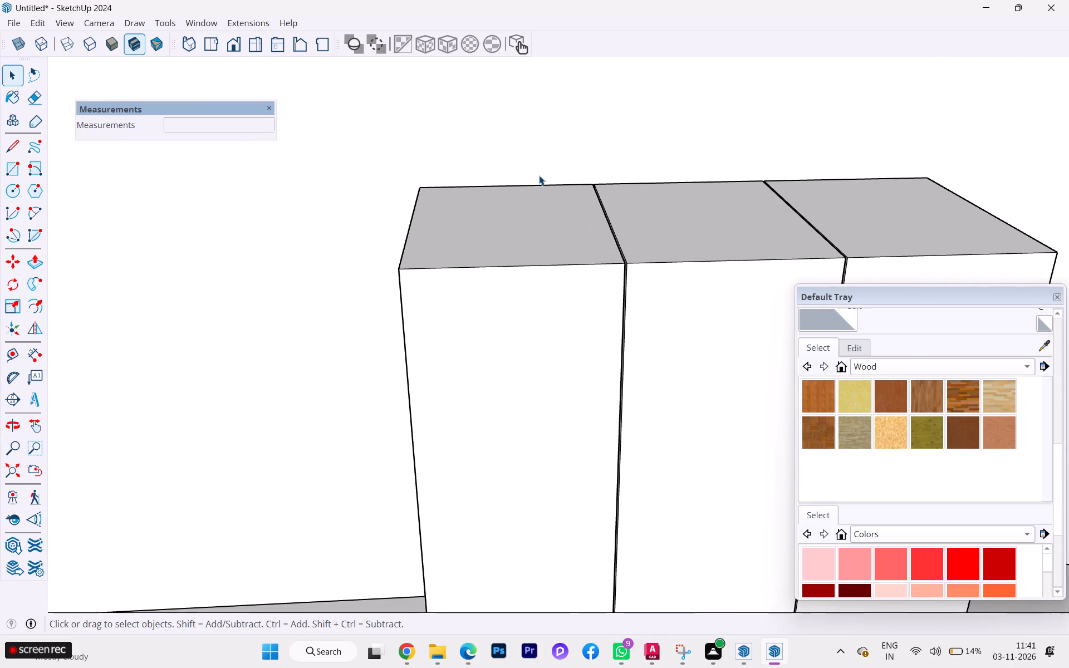
{"action": "scroll", "coordinate": [611, 227], "scroll_direction": "up", "scroll_amount": 1}
{"action": "scroll", "coordinate": [625, 233], "scroll_direction": "down", "scroll_amount": 2}
{"action": "scroll", "coordinate": [627, 235], "scroll_direction": "up", "scroll_amount": 3}
{"action": "scroll", "coordinate": [422, 262], "scroll_direction": "down", "scroll_amount": 2}
{"action": "middle_click_drag", "start_coordinate": [394, 245], "coordinate": [429, 338]}
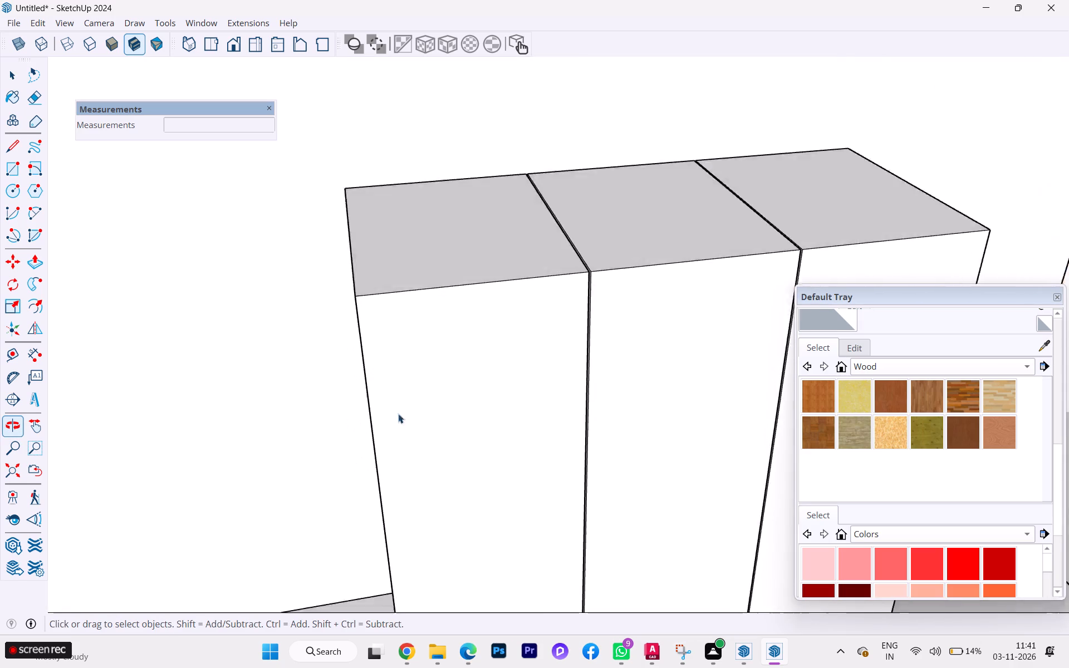
Push the small triangular face beside the left tall unit down 2' 7" to the base cabinet front's bottom edge.
{"action": "scroll", "coordinate": [234, 265], "scroll_direction": "down", "scroll_amount": 3}
{"action": "scroll", "coordinate": [232, 263], "scroll_direction": "up", "scroll_amount": 1}
{"action": "scroll", "coordinate": [230, 261], "scroll_direction": "down", "scroll_amount": 1}
{"action": "scroll", "coordinate": [262, 321], "scroll_direction": "down", "scroll_amount": 4}
{"action": "scroll", "coordinate": [345, 523], "scroll_direction": "up", "scroll_amount": 4}
{"action": "scroll", "coordinate": [358, 525], "scroll_direction": "down", "scroll_amount": 2}
{"action": "scroll", "coordinate": [359, 526], "scroll_direction": "up", "scroll_amount": 14}
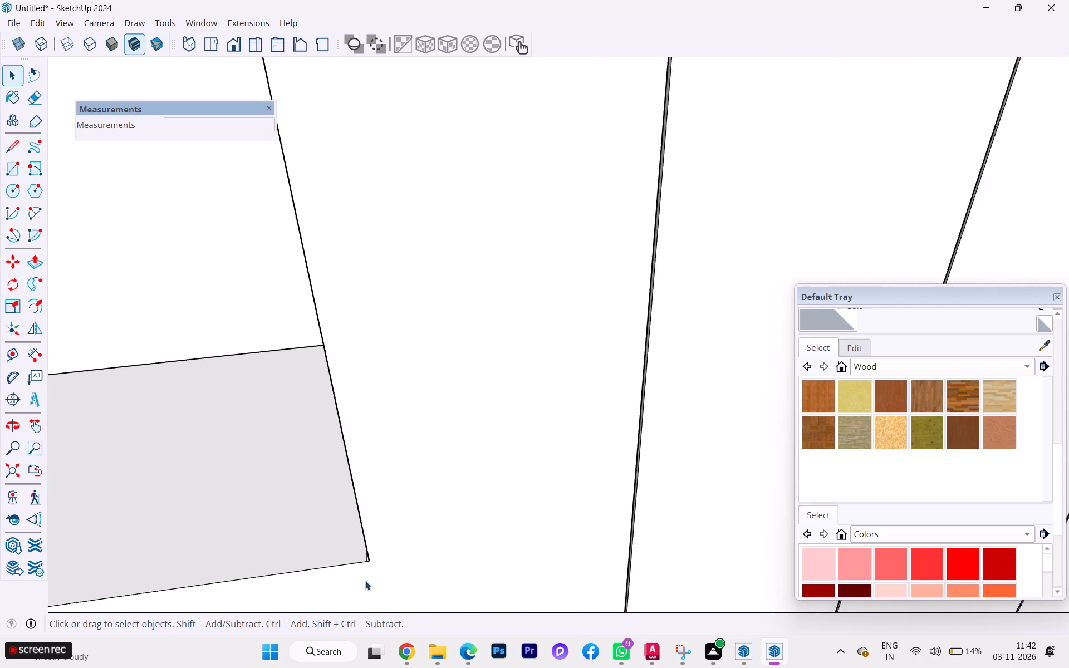
{"action": "scroll", "coordinate": [365, 581], "scroll_direction": "up", "scroll_amount": 4}
{"action": "middle_click_drag", "start_coordinate": [341, 532], "coordinate": [351, 490]}
{"action": "scroll", "coordinate": [377, 571], "scroll_direction": "up", "scroll_amount": 2}
{"action": "scroll", "coordinate": [377, 571], "scroll_direction": "down", "scroll_amount": 4}
{"action": "scroll", "coordinate": [377, 571], "scroll_direction": "up", "scroll_amount": 7}
{"action": "scroll", "coordinate": [380, 568], "scroll_direction": "down", "scroll_amount": 1}
{"action": "scroll", "coordinate": [380, 568], "scroll_direction": "up", "scroll_amount": 1}
{"action": "scroll", "coordinate": [380, 568], "scroll_direction": "down", "scroll_amount": 1}
{"action": "scroll", "coordinate": [380, 568], "scroll_direction": "up", "scroll_amount": 5}
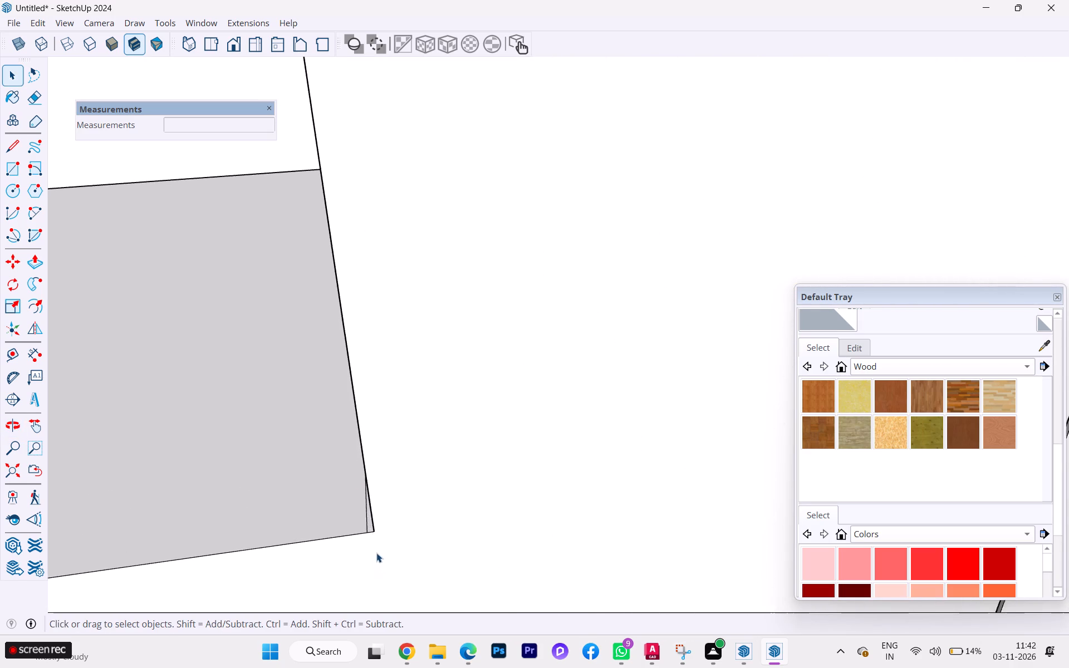
{"action": "scroll", "coordinate": [376, 553], "scroll_direction": "up", "scroll_amount": 2}
{"action": "scroll", "coordinate": [376, 549], "scroll_direction": "down", "scroll_amount": 1}
{"action": "scroll", "coordinate": [376, 549], "scroll_direction": "up", "scroll_amount": 7}
{"action": "scroll", "coordinate": [374, 529], "scroll_direction": "down", "scroll_amount": 1}
{"action": "scroll", "coordinate": [374, 529], "scroll_direction": "up", "scroll_amount": 7}
{"action": "left_click", "coordinate": [359, 482]}
{"action": "double_click", "coordinate": [347, 492]}
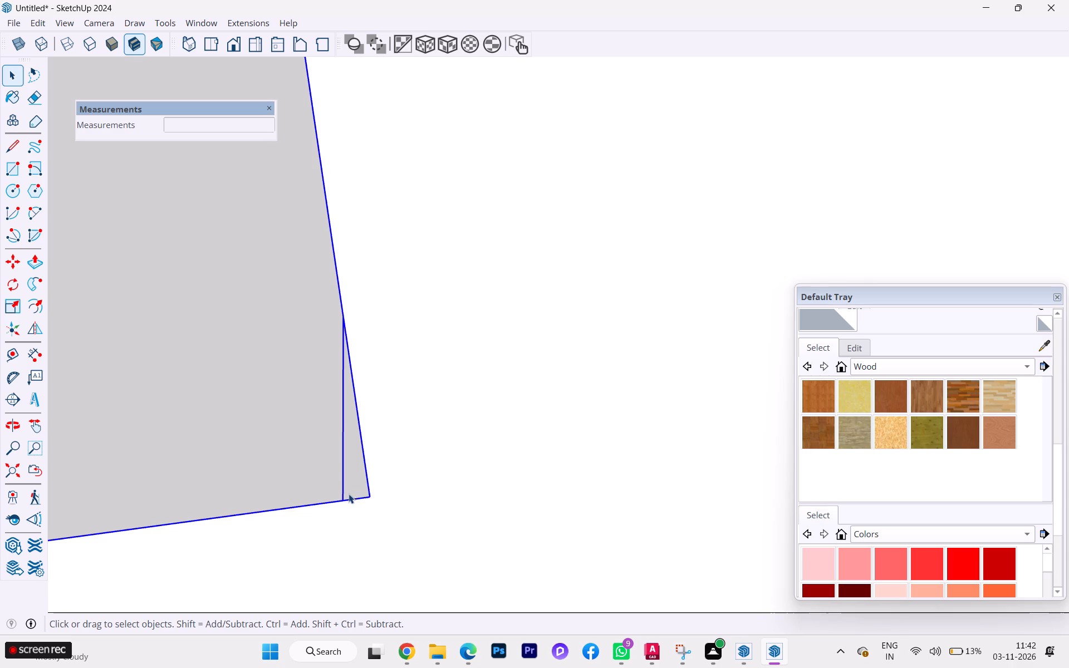
{"action": "double_click", "coordinate": [366, 488]}
{"action": "left_click", "coordinate": [360, 486]}
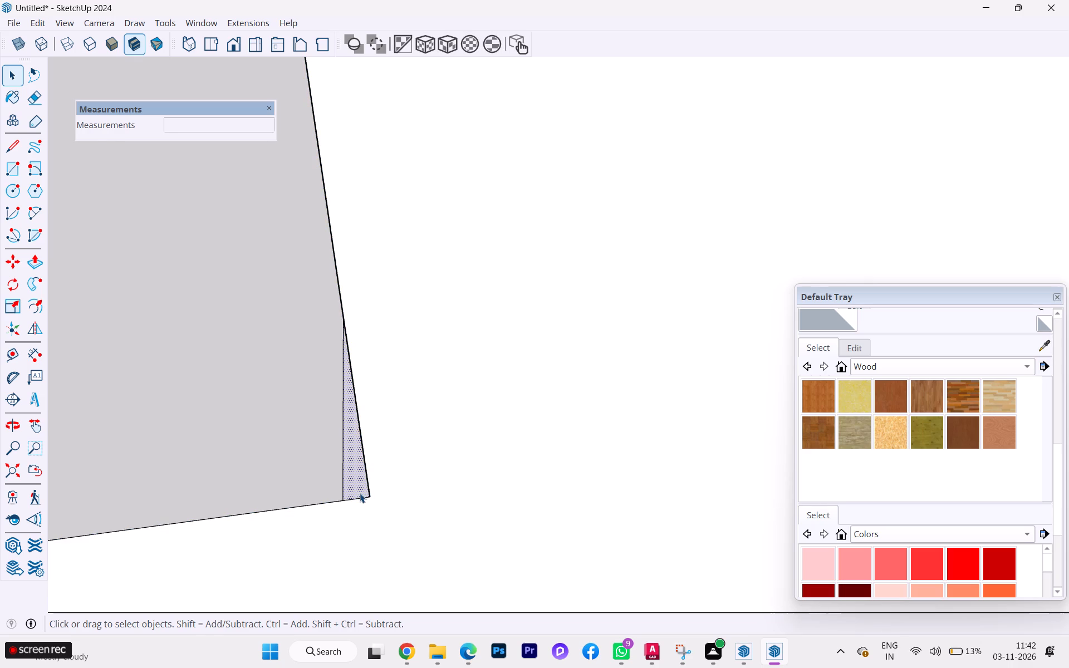
{"action": "key", "text": "p"}
{"action": "left_click", "coordinate": [360, 493]}
{"action": "scroll", "coordinate": [235, 449], "scroll_direction": "down", "scroll_amount": 11}
{"action": "scroll", "coordinate": [235, 449], "scroll_direction": "up", "scroll_amount": 1}
{"action": "scroll", "coordinate": [235, 449], "scroll_direction": "down", "scroll_amount": 4}
{"action": "scroll", "coordinate": [222, 422], "scroll_direction": "up", "scroll_amount": 1}
{"action": "scroll", "coordinate": [222, 422], "scroll_direction": "down", "scroll_amount": 12}
{"action": "scroll", "coordinate": [209, 378], "scroll_direction": "up", "scroll_amount": 1}
{"action": "scroll", "coordinate": [209, 378], "scroll_direction": "down", "scroll_amount": 7}
{"action": "scroll", "coordinate": [221, 371], "scroll_direction": "up", "scroll_amount": 4}
{"action": "scroll", "coordinate": [221, 371], "scroll_direction": "down", "scroll_amount": 7}
{"action": "scroll", "coordinate": [226, 362], "scroll_direction": "up", "scroll_amount": 1}
{"action": "scroll", "coordinate": [226, 362], "scroll_direction": "down", "scroll_amount": 9}
{"action": "scroll", "coordinate": [226, 362], "scroll_direction": "up", "scroll_amount": 2}
{"action": "scroll", "coordinate": [226, 362], "scroll_direction": "down", "scroll_amount": 4}
{"action": "scroll", "coordinate": [229, 374], "scroll_direction": "up", "scroll_amount": 3}
{"action": "scroll", "coordinate": [231, 375], "scroll_direction": "down", "scroll_amount": 2}
{"action": "scroll", "coordinate": [231, 377], "scroll_direction": "up", "scroll_amount": 1}
{"action": "scroll", "coordinate": [236, 391], "scroll_direction": "down", "scroll_amount": 2}
{"action": "scroll", "coordinate": [236, 391], "scroll_direction": "up", "scroll_amount": 1}
{"action": "scroll", "coordinate": [236, 391], "scroll_direction": "down", "scroll_amount": 5}
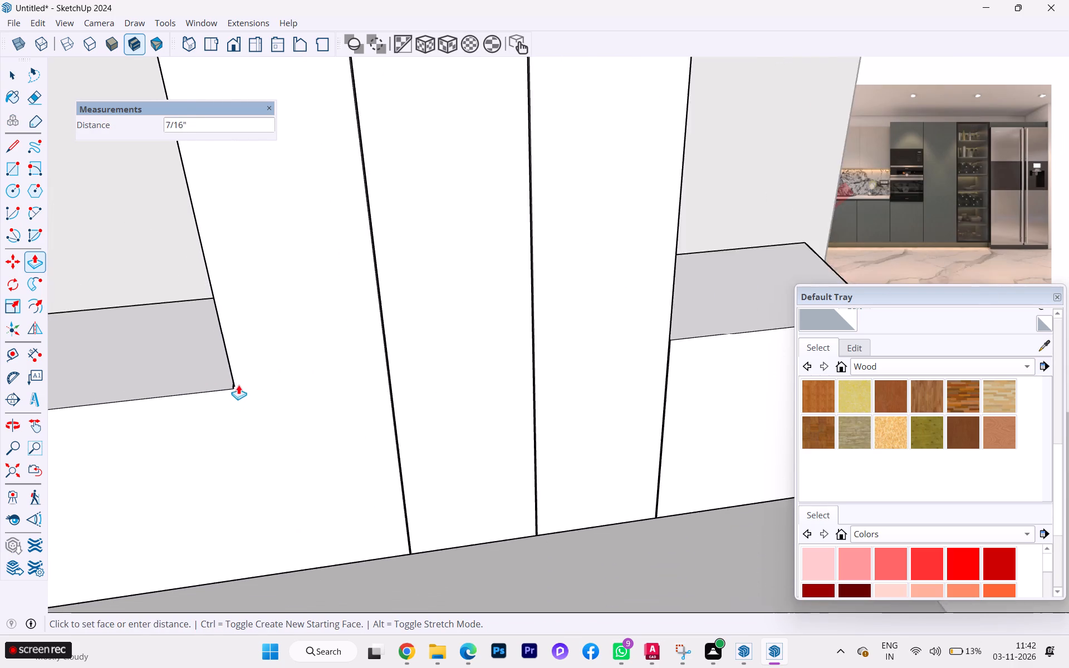
{"action": "scroll", "coordinate": [238, 385], "scroll_direction": "down", "scroll_amount": 5}
{"action": "scroll", "coordinate": [267, 509], "scroll_direction": "up", "scroll_amount": 6}
{"action": "scroll", "coordinate": [257, 517], "scroll_direction": "down", "scroll_amount": 1}
{"action": "scroll", "coordinate": [258, 517], "scroll_direction": "up", "scroll_amount": 2}
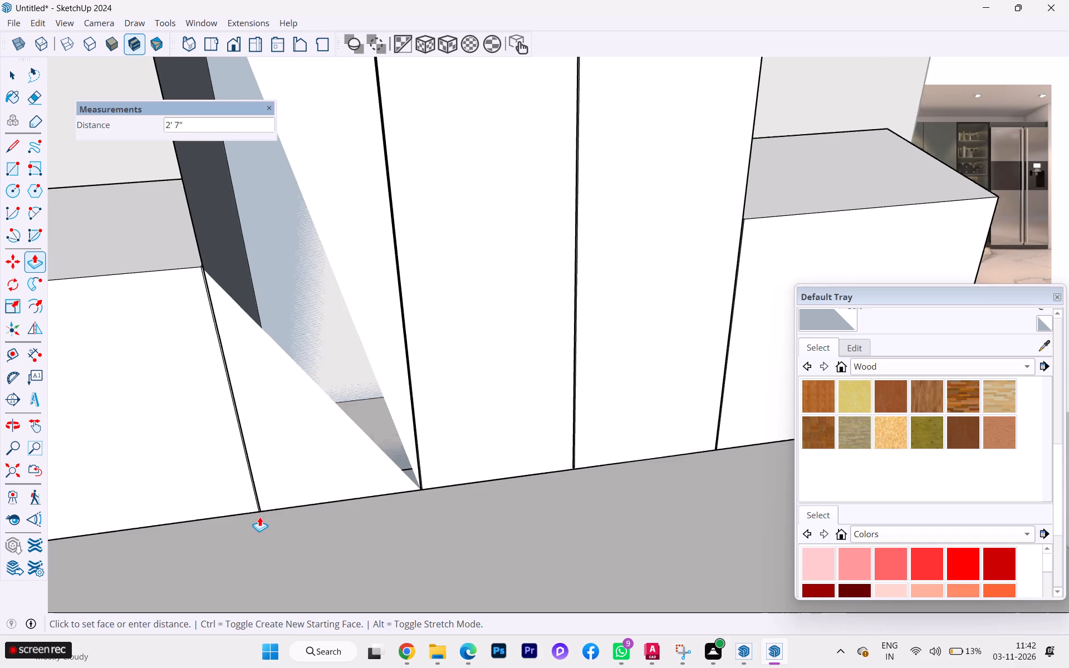
{"action": "scroll", "coordinate": [259, 517], "scroll_direction": "up", "scroll_amount": 13}
{"action": "left_click", "coordinate": [261, 509]}
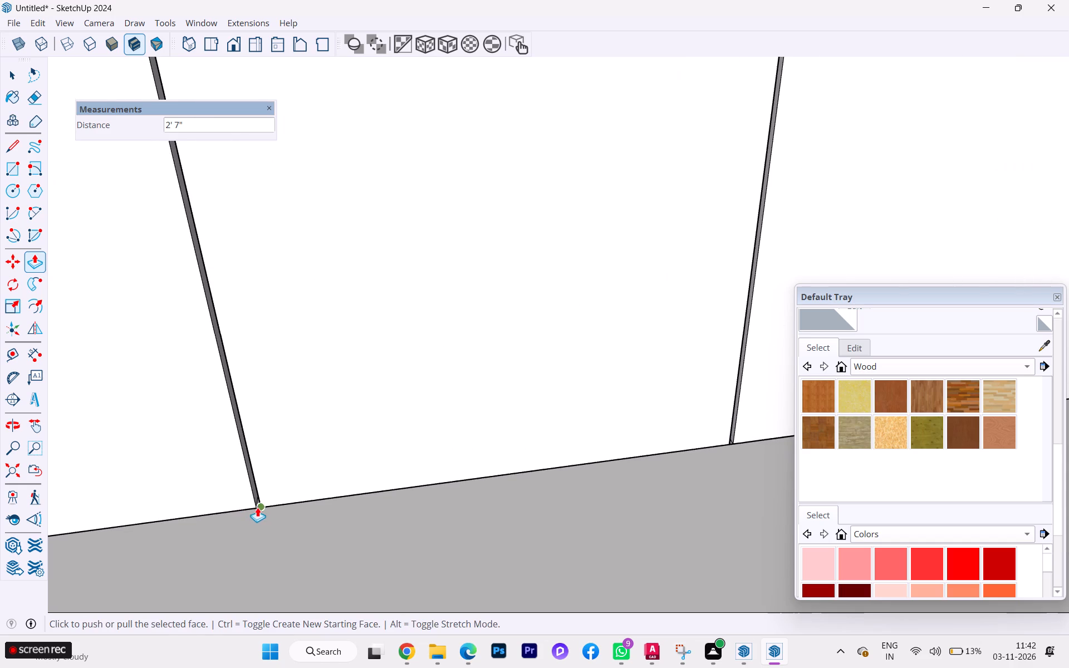
Offset the left tall unit's front face inward by .775".
{"action": "scroll", "coordinate": [261, 507], "scroll_direction": "down", "scroll_amount": 1}
{"action": "scroll", "coordinate": [261, 507], "scroll_direction": "up", "scroll_amount": 2}
{"action": "scroll", "coordinate": [261, 508], "scroll_direction": "down", "scroll_amount": 10}
{"action": "scroll", "coordinate": [247, 515], "scroll_direction": "up", "scroll_amount": 2}
{"action": "scroll", "coordinate": [248, 515], "scroll_direction": "down", "scroll_amount": 3}
{"action": "scroll", "coordinate": [350, 518], "scroll_direction": "up", "scroll_amount": 2}
{"action": "scroll", "coordinate": [354, 518], "scroll_direction": "down", "scroll_amount": 2}
{"action": "scroll", "coordinate": [552, 485], "scroll_direction": "down", "scroll_amount": 4}
{"action": "scroll", "coordinate": [561, 503], "scroll_direction": "up", "scroll_amount": 1}
{"action": "scroll", "coordinate": [562, 504], "scroll_direction": "down", "scroll_amount": 1}
{"action": "scroll", "coordinate": [565, 509], "scroll_direction": "up", "scroll_amount": 7}
{"action": "scroll", "coordinate": [565, 509], "scroll_direction": "down", "scroll_amount": 7}
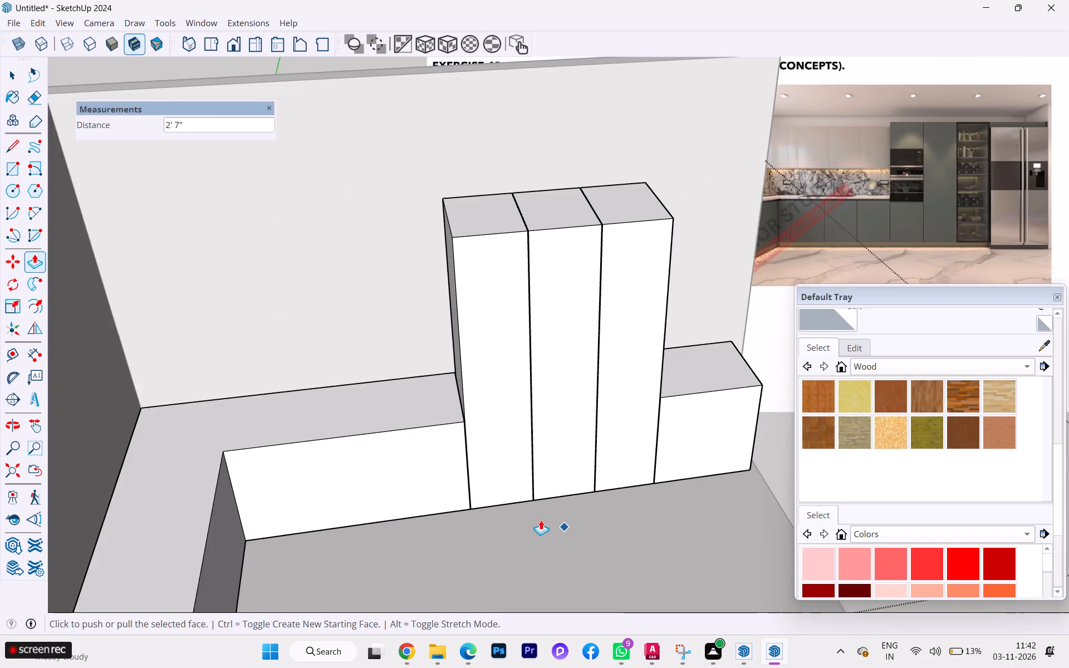
{"action": "scroll", "coordinate": [541, 520], "scroll_direction": "down", "scroll_amount": 1}
{"action": "left_click", "coordinate": [14, 71]}
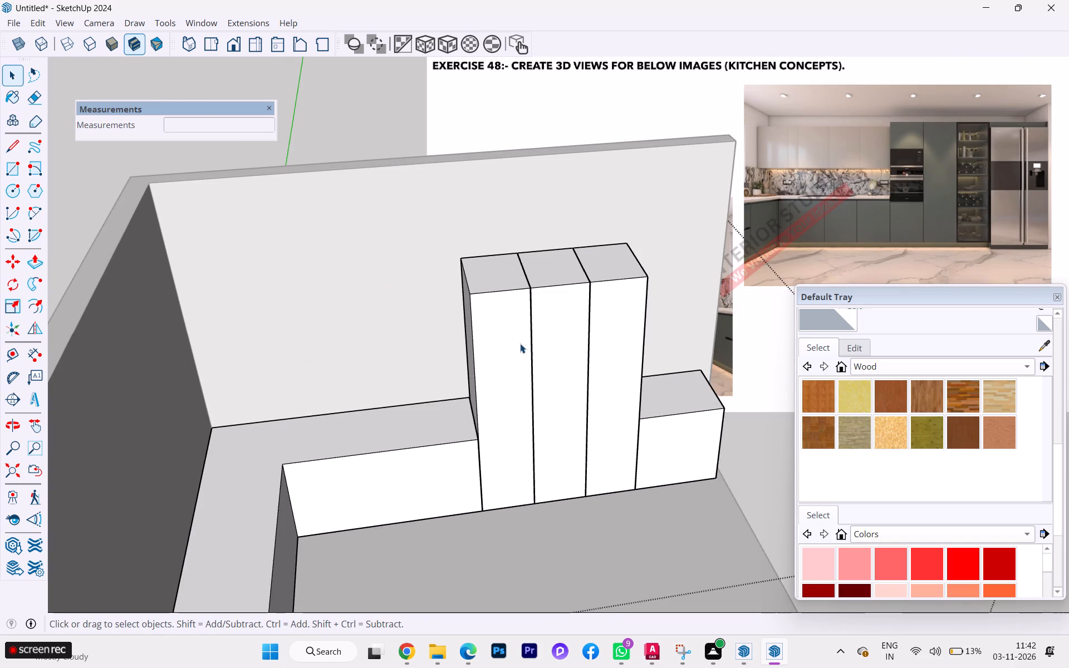
{"action": "left_click", "coordinate": [512, 343]}
{"action": "scroll", "coordinate": [482, 338], "scroll_direction": "down", "scroll_amount": 1}
{"action": "scroll", "coordinate": [482, 338], "scroll_direction": "up", "scroll_amount": 3}
{"action": "scroll", "coordinate": [482, 338], "scroll_direction": "down", "scroll_amount": 2}
{"action": "scroll", "coordinate": [482, 338], "scroll_direction": "up", "scroll_amount": 1}
{"action": "scroll", "coordinate": [482, 338], "scroll_direction": "down", "scroll_amount": 1}
{"action": "scroll", "coordinate": [482, 338], "scroll_direction": "up", "scroll_amount": 3}
{"action": "scroll", "coordinate": [501, 370], "scroll_direction": "down", "scroll_amount": 1}
{"action": "scroll", "coordinate": [501, 370], "scroll_direction": "up", "scroll_amount": 2}
{"action": "scroll", "coordinate": [501, 370], "scroll_direction": "down", "scroll_amount": 2}
{"action": "scroll", "coordinate": [501, 370], "scroll_direction": "up", "scroll_amount": 6}
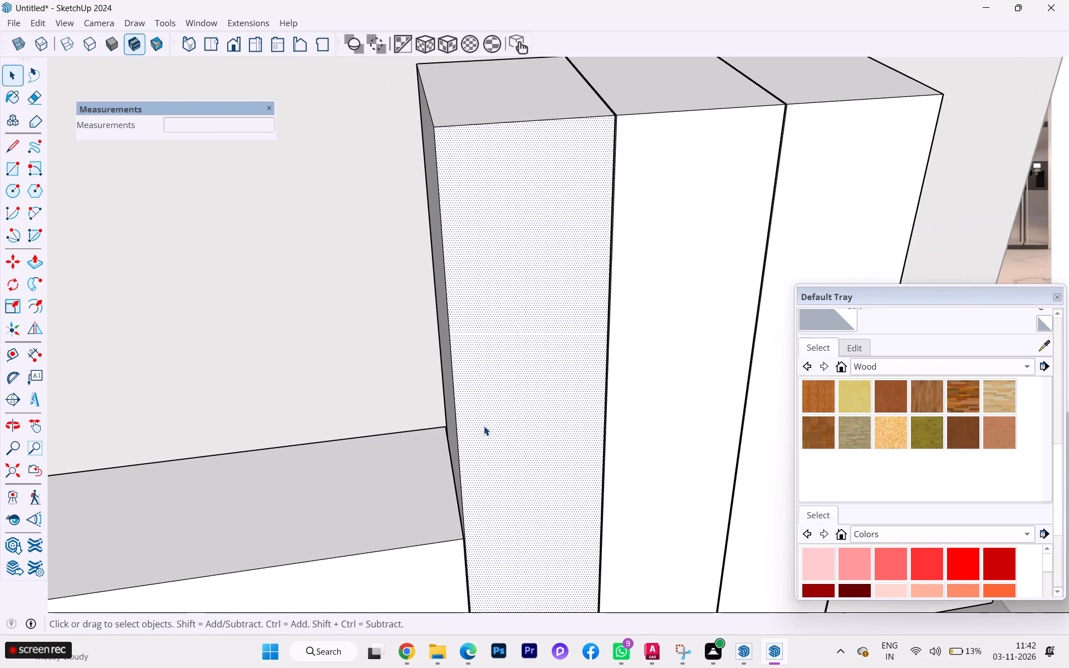
{"action": "key", "text": "f"}
{"action": "left_click", "coordinate": [463, 400]}
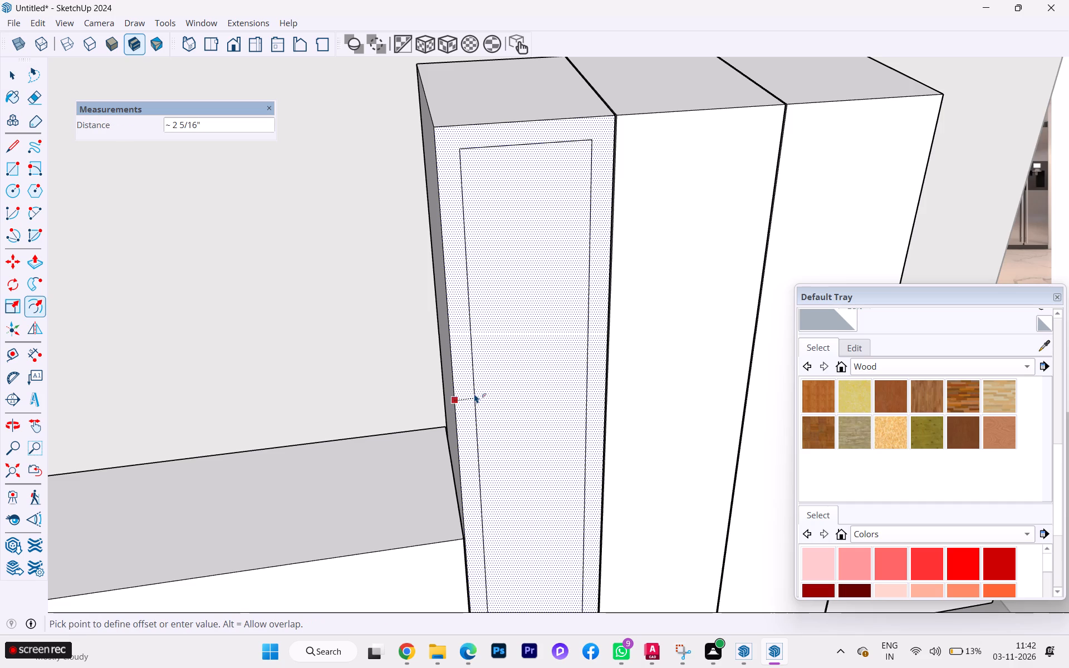
{"action": "type", "text": ".775"}
{"action": "key", "text": "Return"}
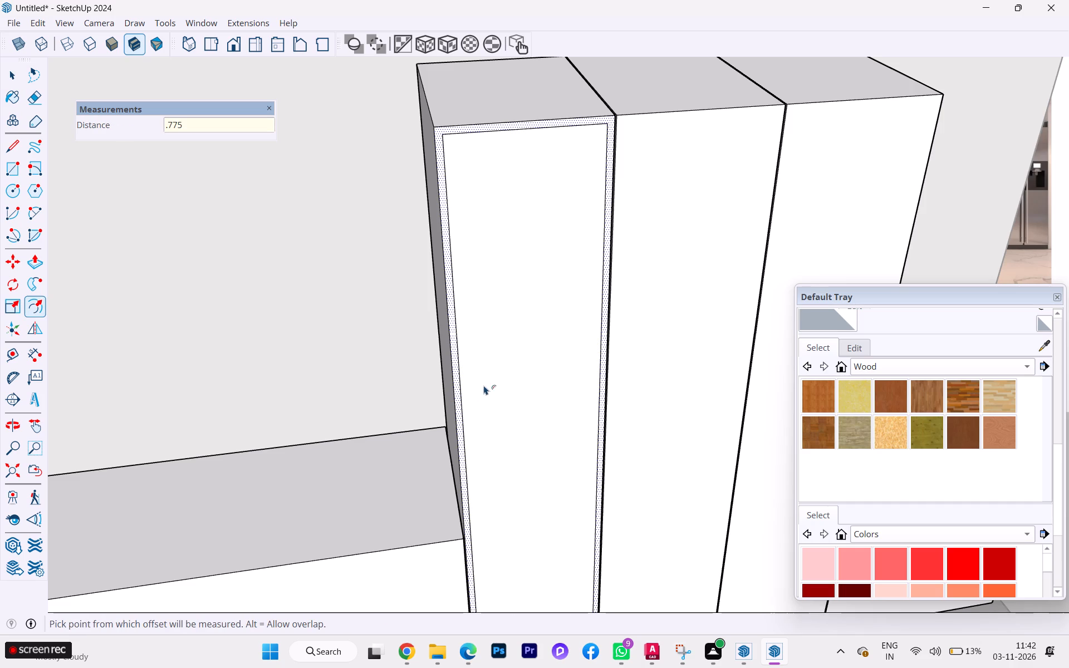
Push the left tall unit's inset front face 22" inward to hollow out the cabinet.
{"action": "left_click", "coordinate": [8, 71]}
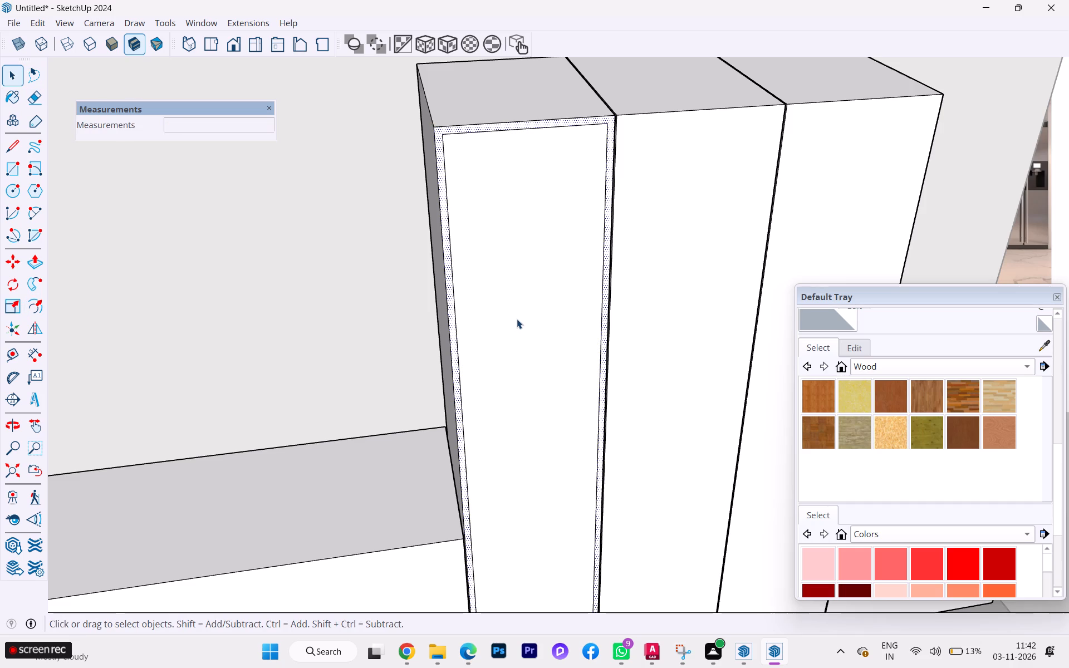
{"action": "left_click", "coordinate": [517, 319]}
{"action": "key", "text": "p"}
{"action": "left_click", "coordinate": [514, 320]}
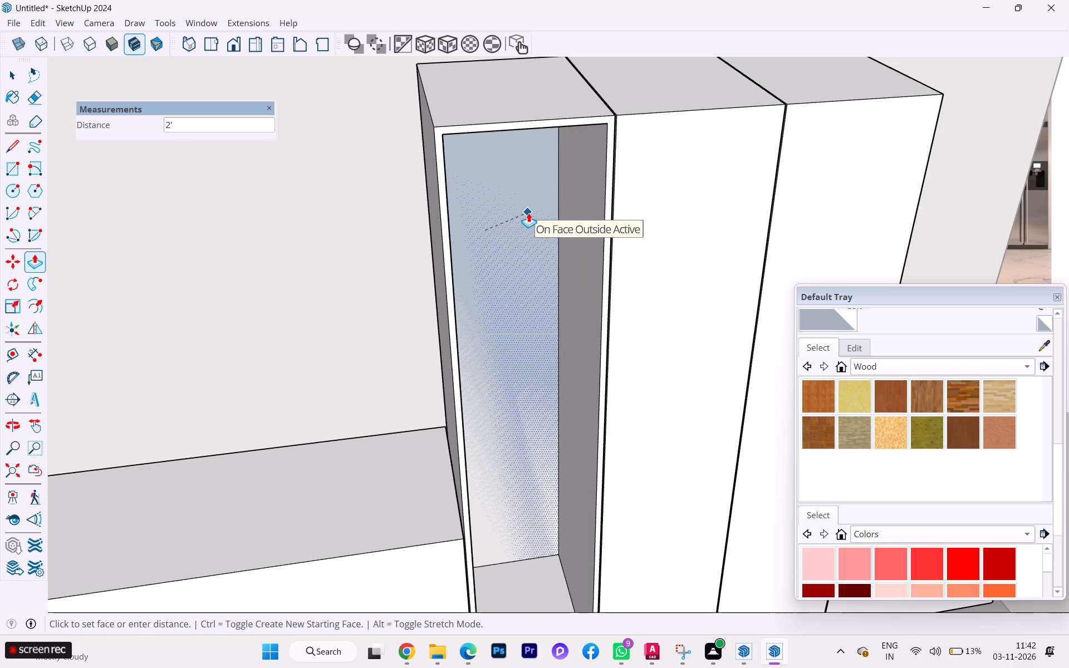
{"action": "type", "text": "22"}
{"action": "key", "text": "Return"}
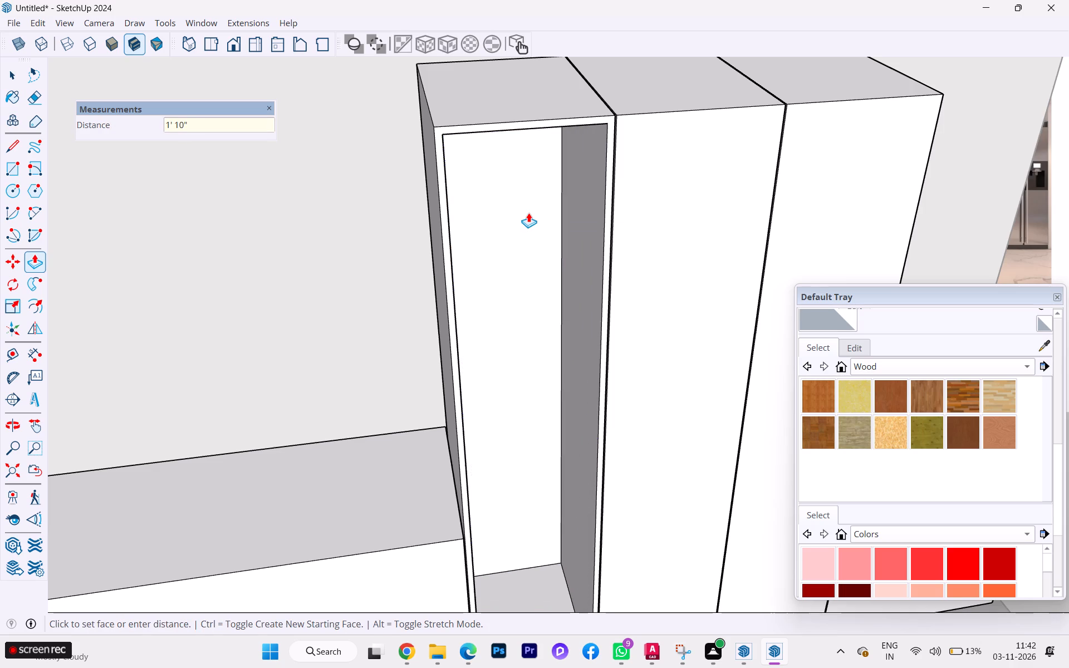
Offset the front faces of the middle and right tall units inward by .75".
{"action": "scroll", "coordinate": [402, 104], "scroll_direction": "down", "scroll_amount": 4}
{"action": "scroll", "coordinate": [418, 131], "scroll_direction": "up", "scroll_amount": 1}
{"action": "scroll", "coordinate": [420, 133], "scroll_direction": "down", "scroll_amount": 3}
{"action": "scroll", "coordinate": [502, 211], "scroll_direction": "up", "scroll_amount": 1}
{"action": "scroll", "coordinate": [497, 211], "scroll_direction": "down", "scroll_amount": 3}
{"action": "scroll", "coordinate": [456, 209], "scroll_direction": "up", "scroll_amount": 2}
{"action": "scroll", "coordinate": [451, 208], "scroll_direction": "down", "scroll_amount": 2}
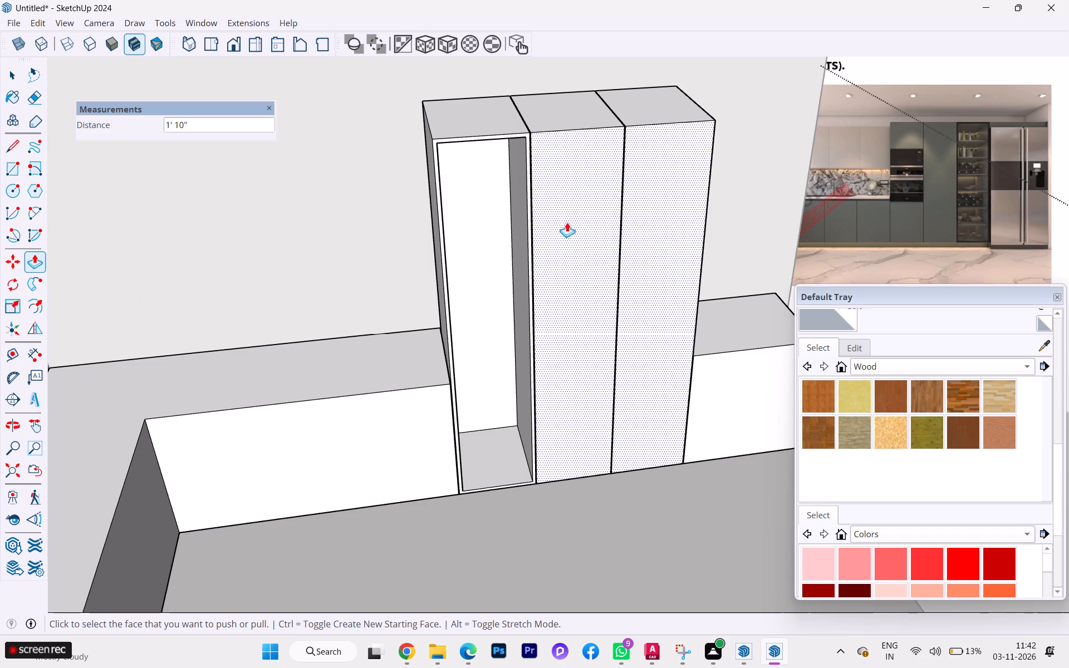
{"action": "key", "text": "f"}
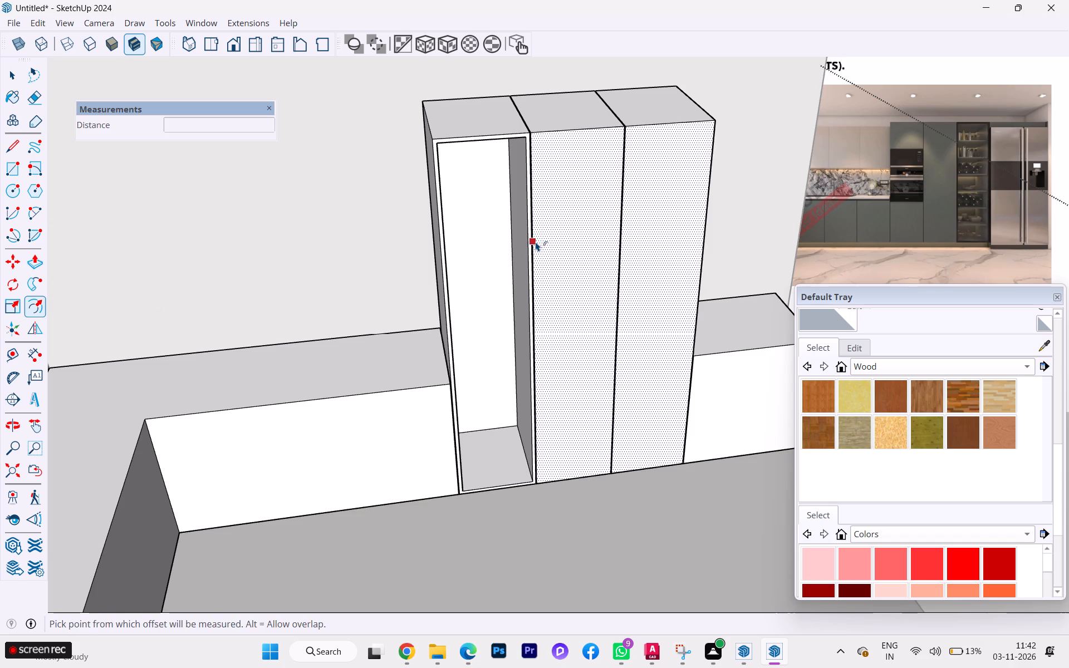
{"action": "scroll", "coordinate": [540, 237], "scroll_direction": "up", "scroll_amount": 1}
{"action": "scroll", "coordinate": [540, 237], "scroll_direction": "down", "scroll_amount": 5}
{"action": "scroll", "coordinate": [540, 237], "scroll_direction": "up", "scroll_amount": 1}
{"action": "scroll", "coordinate": [540, 237], "scroll_direction": "down", "scroll_amount": 2}
{"action": "scroll", "coordinate": [540, 237], "scroll_direction": "up", "scroll_amount": 2}
{"action": "scroll", "coordinate": [540, 237], "scroll_direction": "down", "scroll_amount": 1}
{"action": "scroll", "coordinate": [540, 237], "scroll_direction": "up", "scroll_amount": 6}
{"action": "scroll", "coordinate": [545, 233], "scroll_direction": "down", "scroll_amount": 1}
{"action": "scroll", "coordinate": [546, 233], "scroll_direction": "up", "scroll_amount": 6}
{"action": "scroll", "coordinate": [546, 233], "scroll_direction": "down", "scroll_amount": 7}
{"action": "scroll", "coordinate": [546, 233], "scroll_direction": "up", "scroll_amount": 19}
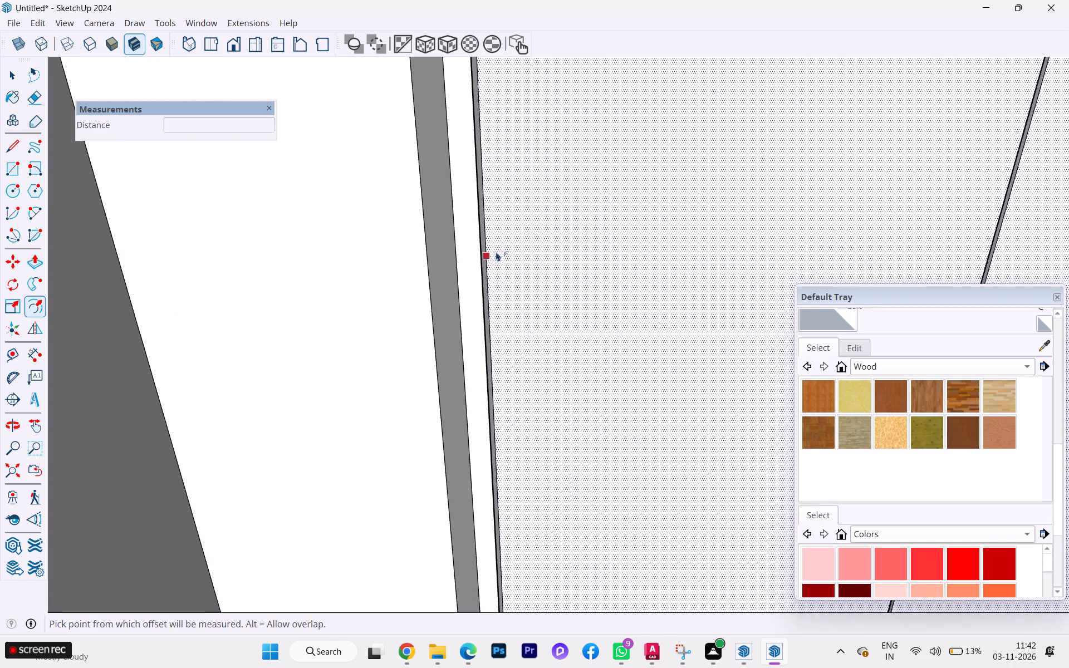
{"action": "left_click", "coordinate": [490, 254]}
{"action": "type", "text": ".75"}
{"action": "key", "text": "Return"}
{"action": "scroll", "coordinate": [363, 367], "scroll_direction": "down", "scroll_amount": 4}
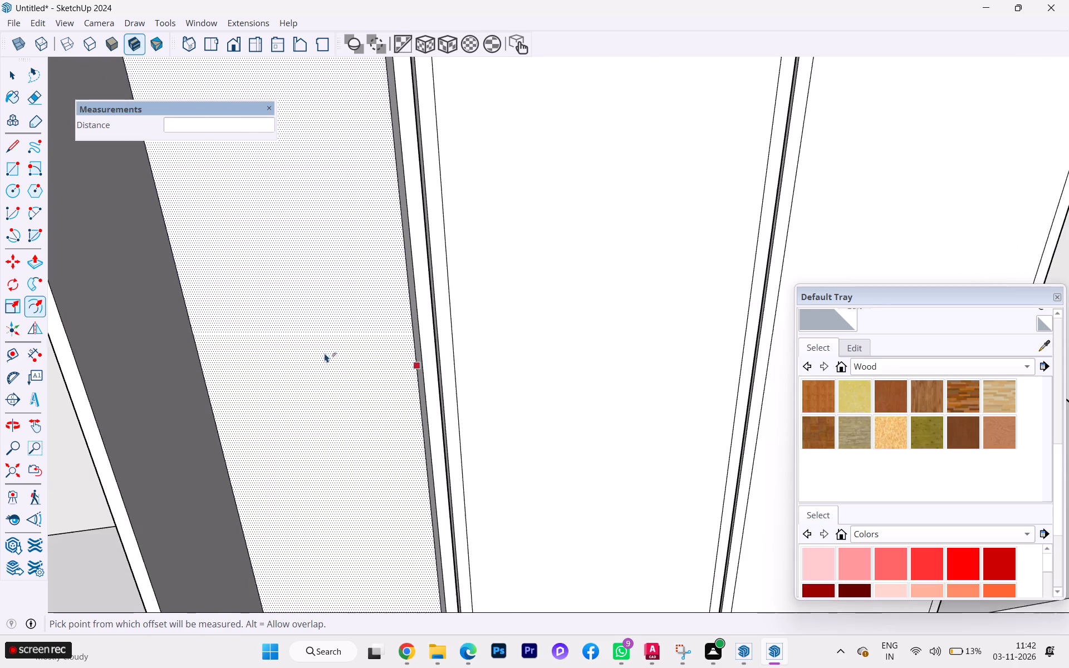
{"action": "scroll", "coordinate": [324, 352], "scroll_direction": "down", "scroll_amount": 5}
{"action": "scroll", "coordinate": [369, 386], "scroll_direction": "up", "scroll_amount": 2}
{"action": "scroll", "coordinate": [439, 386], "scroll_direction": "down", "scroll_amount": 1}
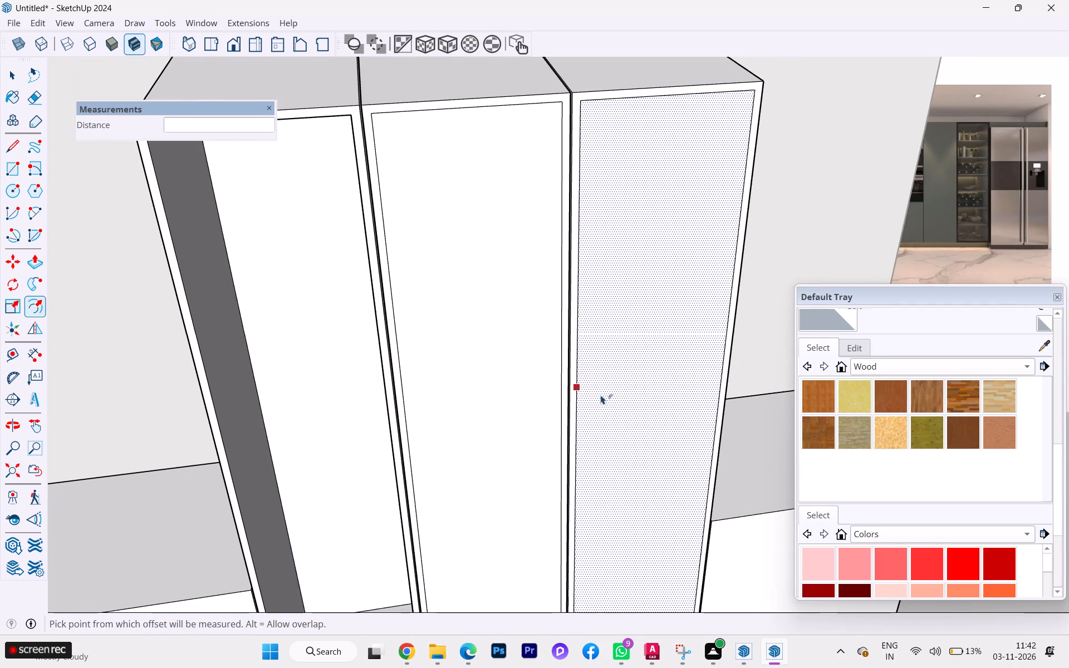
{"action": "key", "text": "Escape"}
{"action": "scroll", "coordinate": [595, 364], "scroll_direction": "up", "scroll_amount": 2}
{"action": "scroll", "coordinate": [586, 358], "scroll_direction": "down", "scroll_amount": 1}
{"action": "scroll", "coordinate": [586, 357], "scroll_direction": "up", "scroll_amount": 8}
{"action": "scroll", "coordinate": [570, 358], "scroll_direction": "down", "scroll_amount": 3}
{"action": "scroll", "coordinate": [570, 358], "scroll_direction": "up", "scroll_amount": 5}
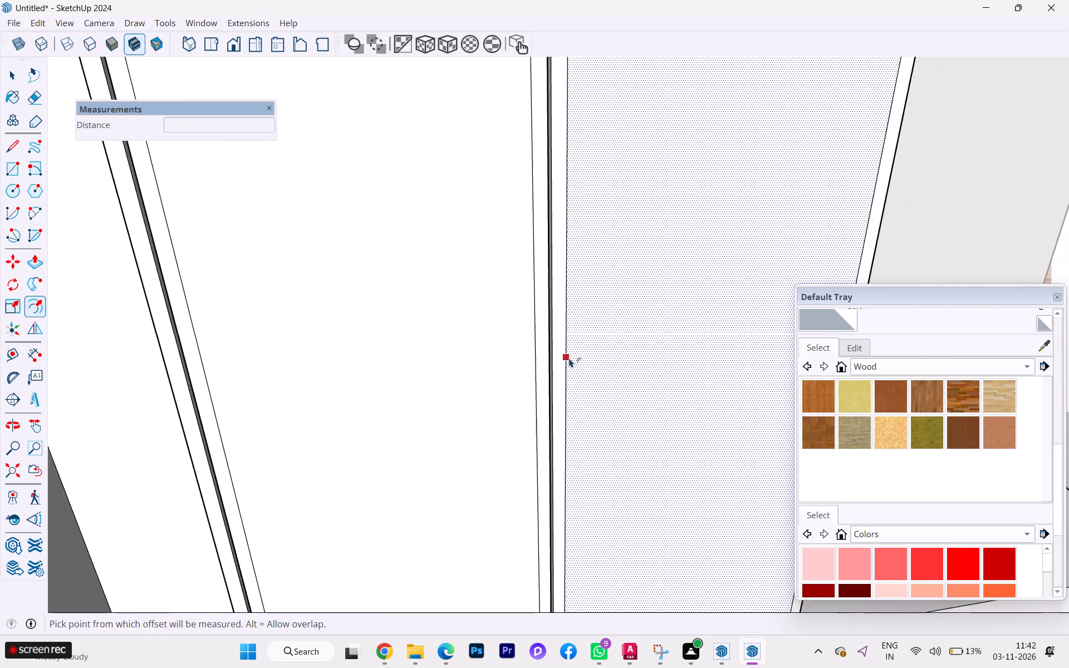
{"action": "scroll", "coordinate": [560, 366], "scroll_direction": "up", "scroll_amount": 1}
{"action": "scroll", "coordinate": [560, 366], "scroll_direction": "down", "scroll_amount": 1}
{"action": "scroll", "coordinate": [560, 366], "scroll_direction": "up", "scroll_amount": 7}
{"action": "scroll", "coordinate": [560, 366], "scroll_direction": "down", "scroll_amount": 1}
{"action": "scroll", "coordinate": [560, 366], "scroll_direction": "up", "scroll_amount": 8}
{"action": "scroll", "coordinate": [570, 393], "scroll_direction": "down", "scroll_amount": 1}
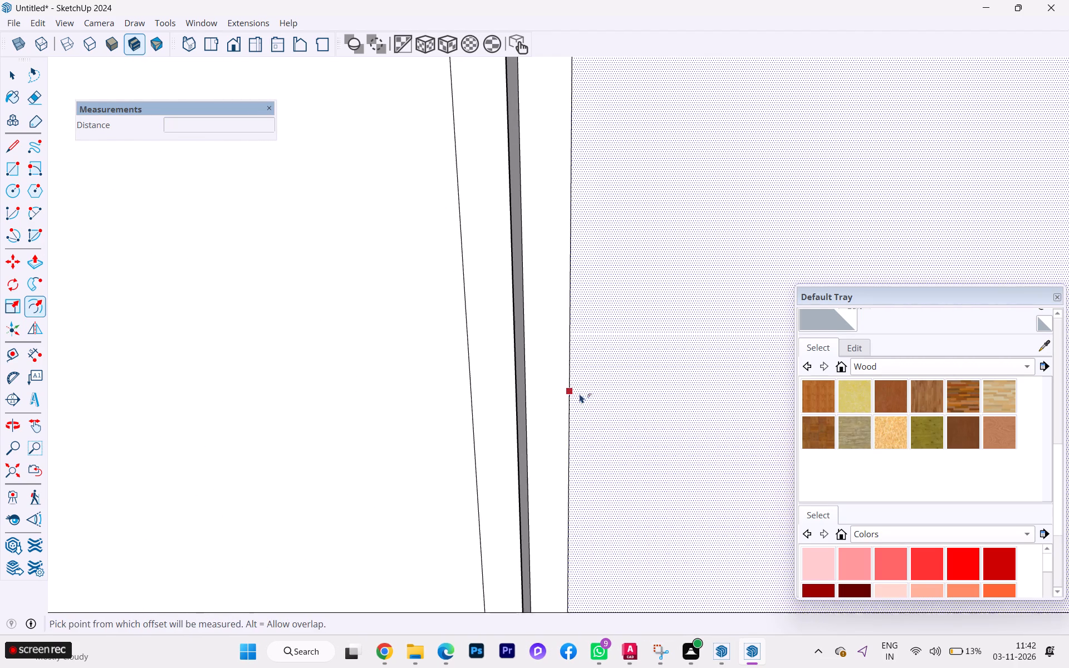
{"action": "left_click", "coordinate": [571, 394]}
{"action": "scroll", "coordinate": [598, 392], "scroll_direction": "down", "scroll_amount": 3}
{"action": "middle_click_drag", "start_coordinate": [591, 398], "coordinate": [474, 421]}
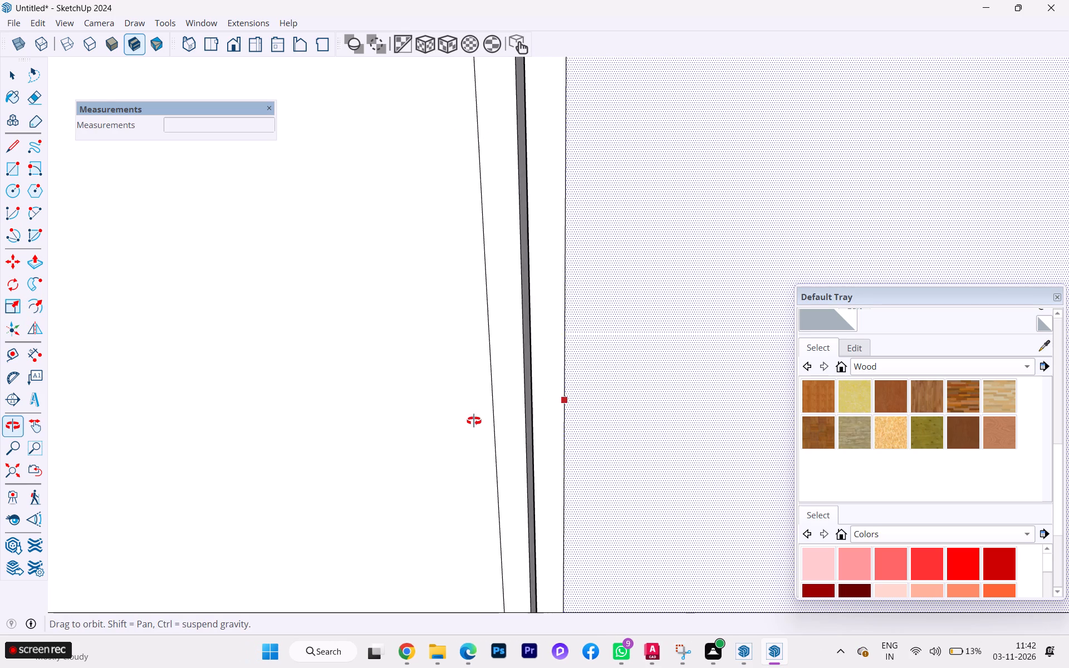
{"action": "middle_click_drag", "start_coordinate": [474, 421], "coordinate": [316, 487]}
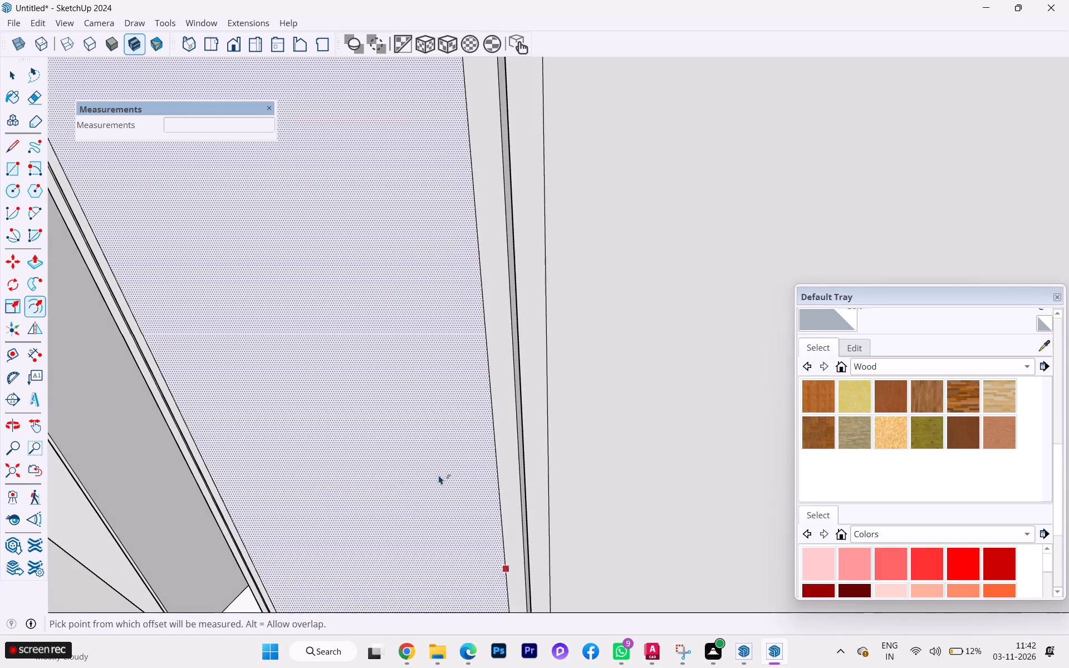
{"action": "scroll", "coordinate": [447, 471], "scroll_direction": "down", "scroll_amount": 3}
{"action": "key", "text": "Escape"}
Push the right tall unit's inset front face 22" inward to hollow out the cabinet.
{"action": "scroll", "coordinate": [549, 426], "scroll_direction": "down", "scroll_amount": 10}
{"action": "scroll", "coordinate": [561, 424], "scroll_direction": "up", "scroll_amount": 2}
{"action": "scroll", "coordinate": [561, 424], "scroll_direction": "down", "scroll_amount": 1}
{"action": "scroll", "coordinate": [572, 436], "scroll_direction": "up", "scroll_amount": 2}
{"action": "scroll", "coordinate": [562, 434], "scroll_direction": "down", "scroll_amount": 1}
{"action": "scroll", "coordinate": [558, 436], "scroll_direction": "up", "scroll_amount": 5}
{"action": "scroll", "coordinate": [557, 438], "scroll_direction": "down", "scroll_amount": 2}
{"action": "scroll", "coordinate": [553, 439], "scroll_direction": "up", "scroll_amount": 1}
{"action": "scroll", "coordinate": [551, 435], "scroll_direction": "down", "scroll_amount": 4}
{"action": "scroll", "coordinate": [551, 435], "scroll_direction": "up", "scroll_amount": 1}
{"action": "scroll", "coordinate": [551, 435], "scroll_direction": "down", "scroll_amount": 1}
{"action": "scroll", "coordinate": [649, 244], "scroll_direction": "up", "scroll_amount": 1}
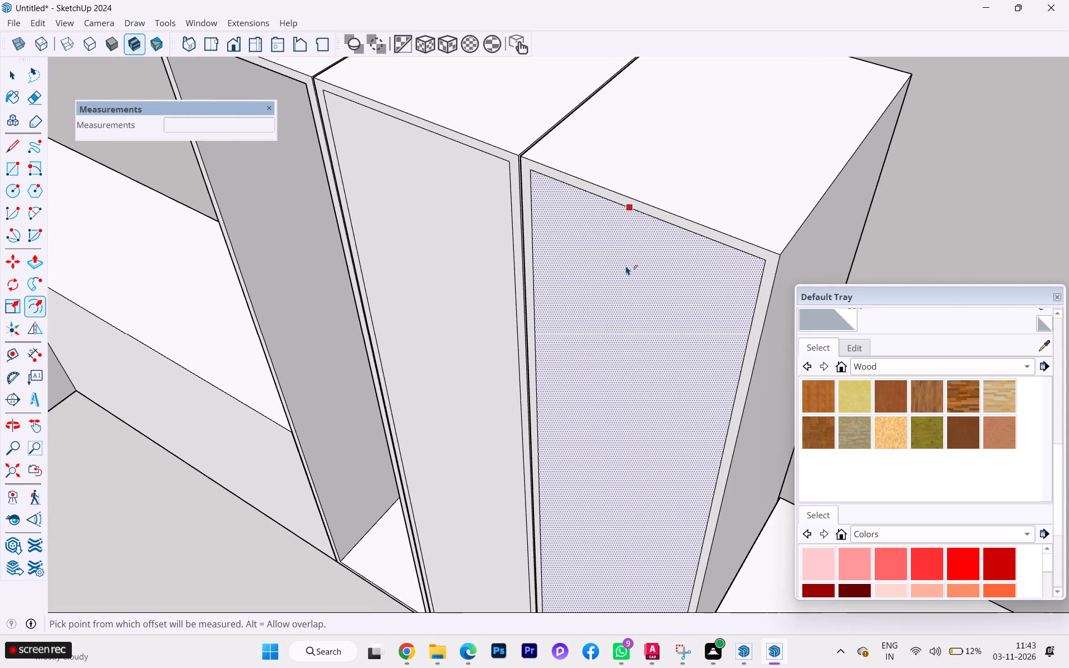
{"action": "left_click", "coordinate": [623, 266]}
{"action": "key", "text": "p"}
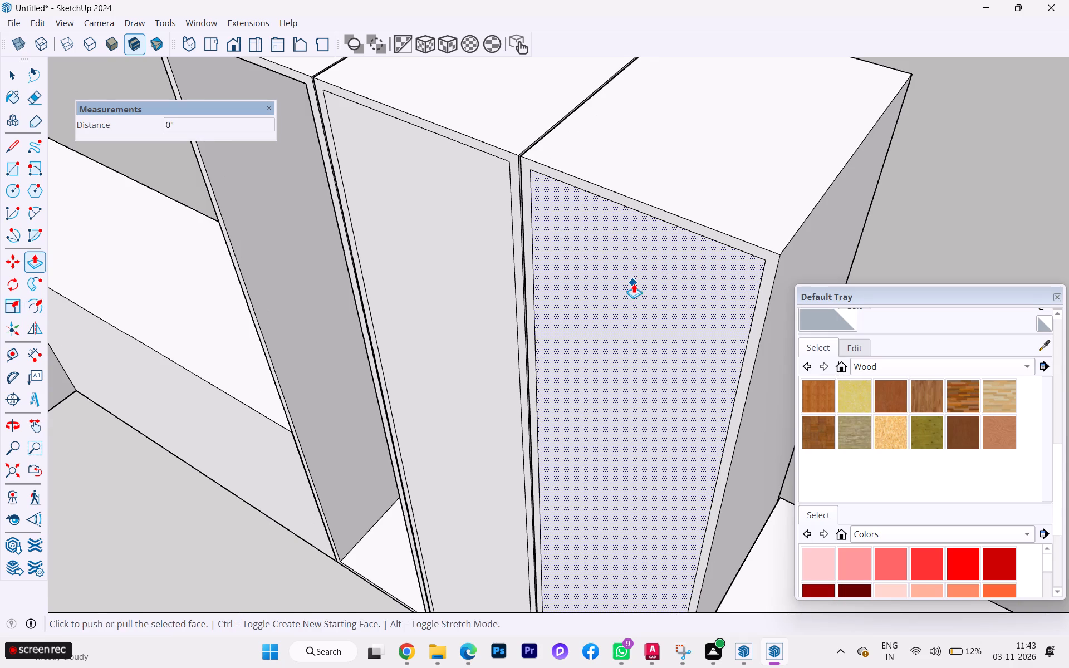
{"action": "left_click", "coordinate": [635, 283]}
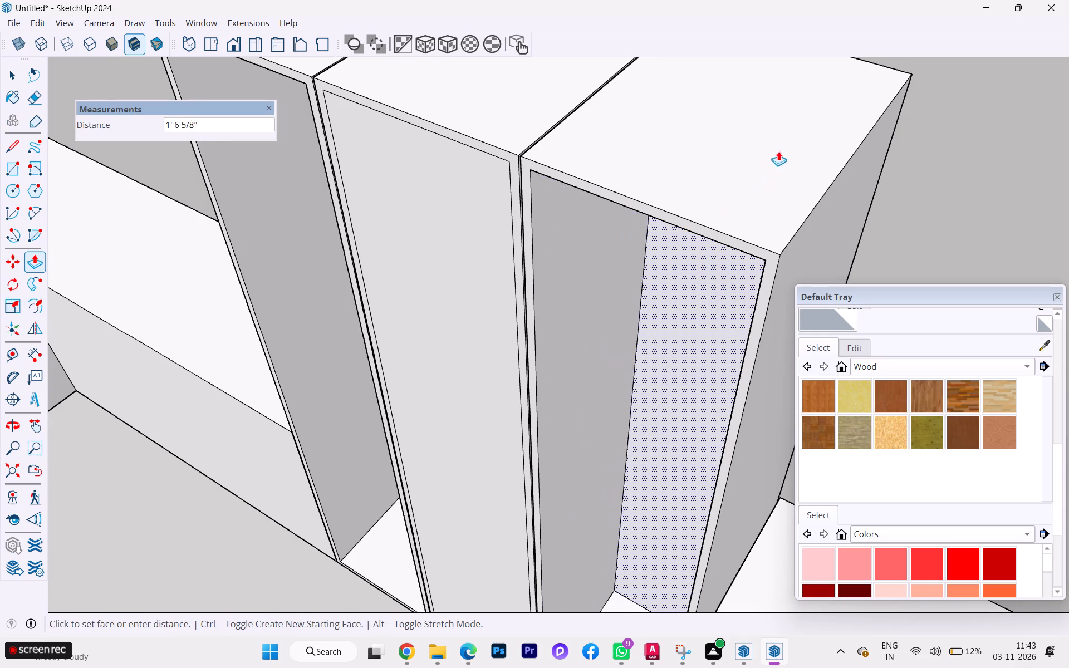
{"action": "type", "text": "22"}
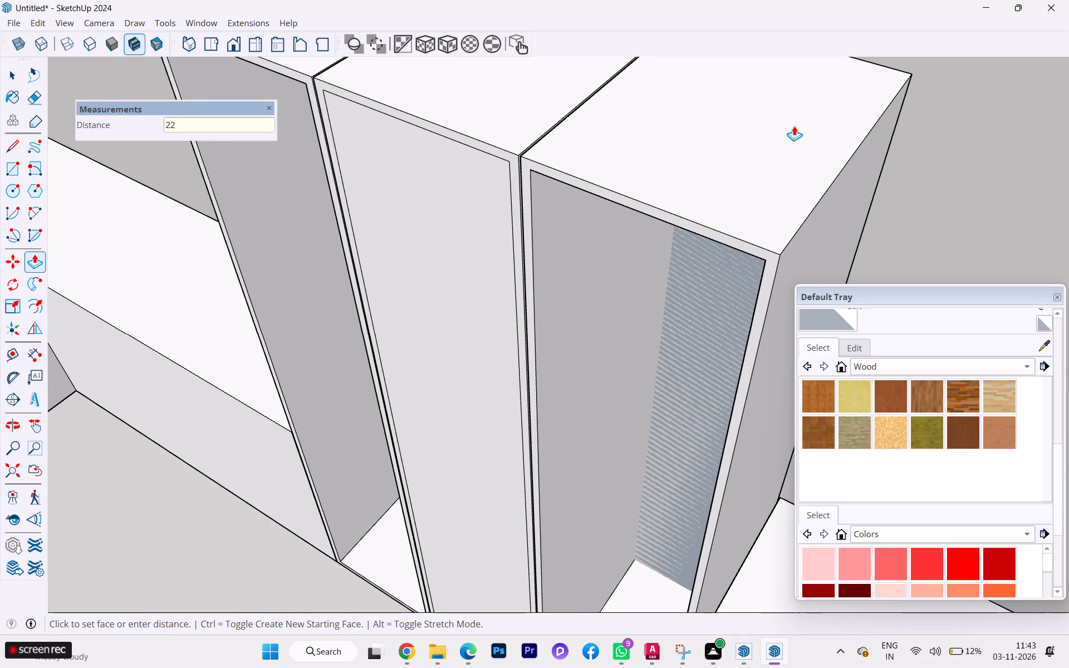
{"action": "key", "text": "Return"}
{"action": "scroll", "coordinate": [598, 330], "scroll_direction": "down", "scroll_amount": 1}
{"action": "scroll", "coordinate": [547, 316], "scroll_direction": "up", "scroll_amount": 3}
{"action": "scroll", "coordinate": [526, 313], "scroll_direction": "down", "scroll_amount": 1}
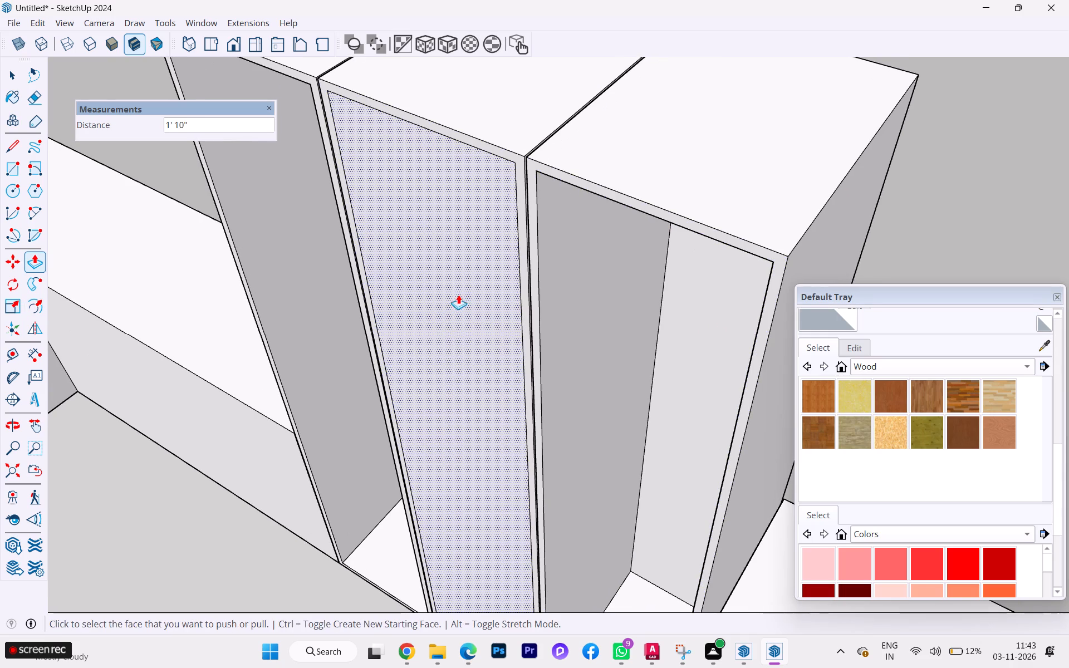
Push the middle tall unit's inset front face 22" inward to hollow out the cabinet.
{"action": "left_click", "coordinate": [458, 294]}
{"action": "key", "text": "Escape"}
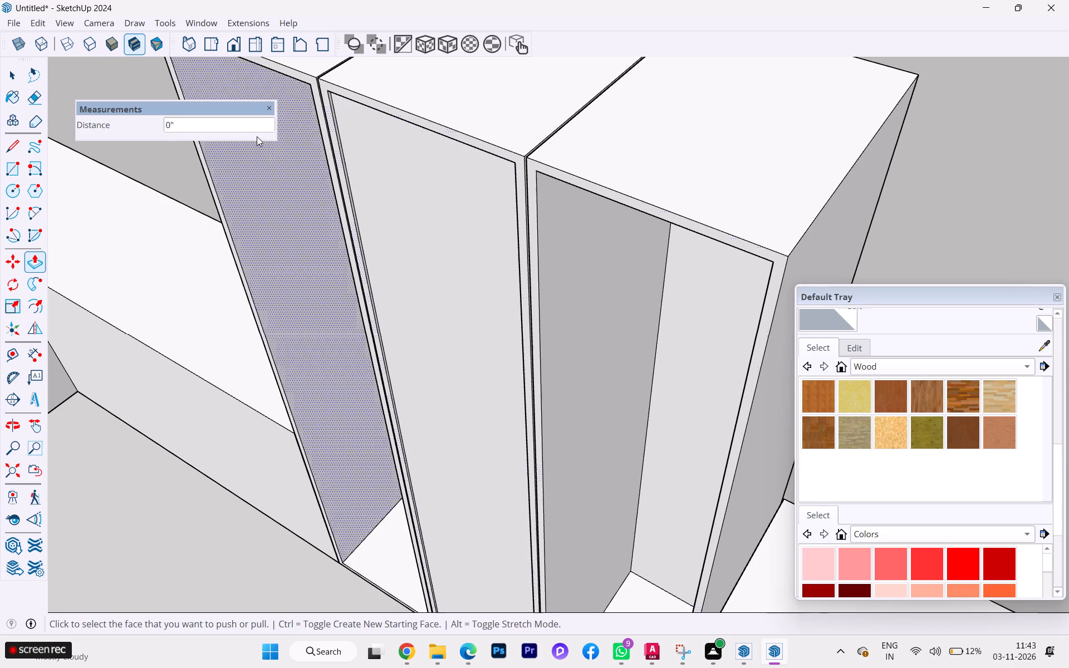
{"action": "left_click", "coordinate": [377, 168]}
{"action": "type", "text": "22"}
{"action": "key", "text": "Return"}
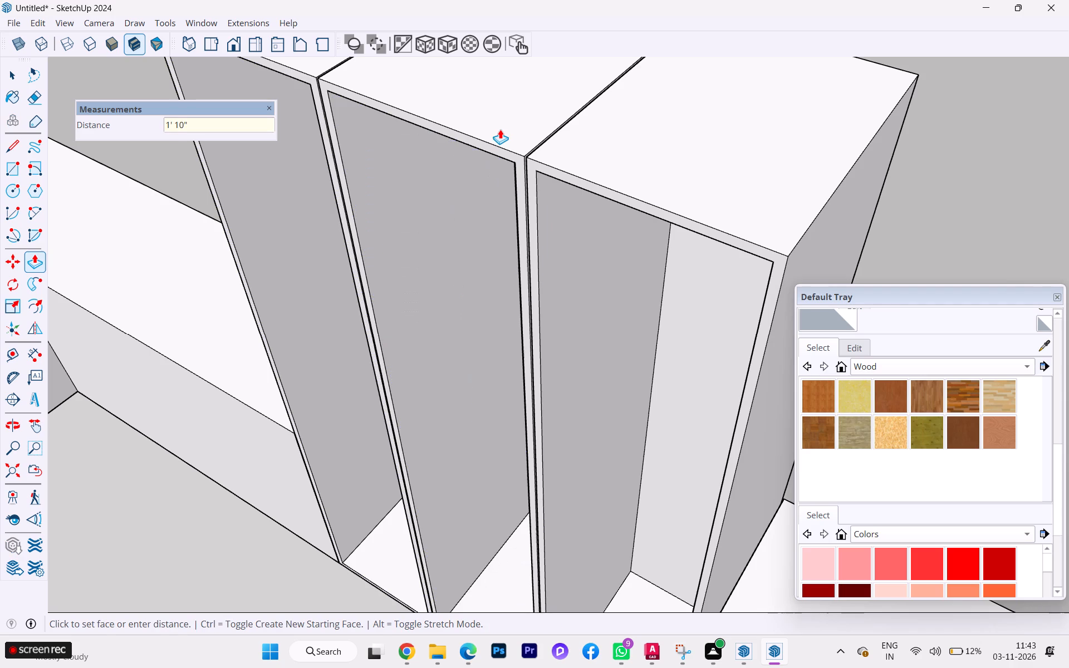
Push the bottom face of the groove between the middle and right tall units down 1/8" to the base edge.
{"action": "scroll", "coordinate": [619, 278], "scroll_direction": "down", "scroll_amount": 6}
{"action": "scroll", "coordinate": [600, 286], "scroll_direction": "up", "scroll_amount": 1}
{"action": "scroll", "coordinate": [597, 288], "scroll_direction": "down", "scroll_amount": 1}
{"action": "scroll", "coordinate": [542, 260], "scroll_direction": "down", "scroll_amount": 1}
{"action": "middle_click_drag", "start_coordinate": [542, 259], "coordinate": [660, 99]}
{"action": "key", "text": "space"}
{"action": "scroll", "coordinate": [678, 473], "scroll_direction": "up", "scroll_amount": 2}
{"action": "scroll", "coordinate": [684, 475], "scroll_direction": "down", "scroll_amount": 2}
{"action": "scroll", "coordinate": [691, 483], "scroll_direction": "up", "scroll_amount": 2}
{"action": "scroll", "coordinate": [738, 491], "scroll_direction": "up", "scroll_amount": 4}
{"action": "scroll", "coordinate": [737, 492], "scroll_direction": "down", "scroll_amount": 2}
{"action": "scroll", "coordinate": [737, 492], "scroll_direction": "up", "scroll_amount": 4}
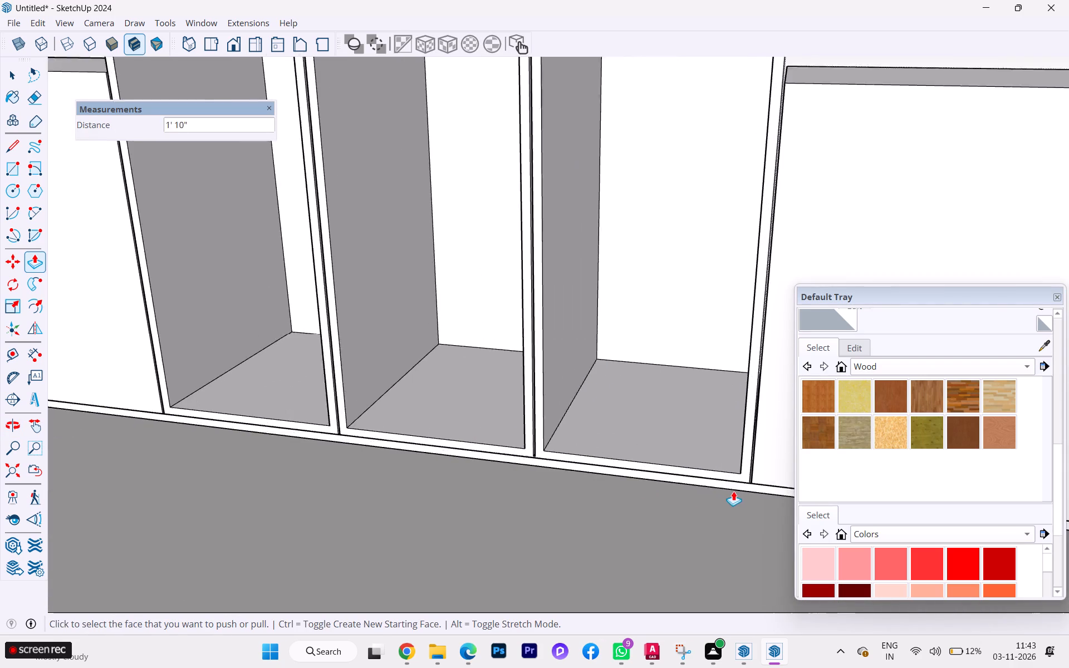
{"action": "scroll", "coordinate": [733, 491], "scroll_direction": "up", "scroll_amount": 4}
{"action": "scroll", "coordinate": [745, 483], "scroll_direction": "down", "scroll_amount": 2}
{"action": "scroll", "coordinate": [748, 483], "scroll_direction": "up", "scroll_amount": 8}
{"action": "scroll", "coordinate": [751, 482], "scroll_direction": "down", "scroll_amount": 1}
{"action": "scroll", "coordinate": [751, 482], "scroll_direction": "up", "scroll_amount": 3}
{"action": "scroll", "coordinate": [648, 345], "scroll_direction": "down", "scroll_amount": 1}
{"action": "scroll", "coordinate": [646, 347], "scroll_direction": "up", "scroll_amount": 1}
{"action": "scroll", "coordinate": [645, 349], "scroll_direction": "down", "scroll_amount": 5}
{"action": "scroll", "coordinate": [582, 377], "scroll_direction": "down", "scroll_amount": 3}
{"action": "scroll", "coordinate": [459, 403], "scroll_direction": "up", "scroll_amount": 10}
{"action": "scroll", "coordinate": [443, 385], "scroll_direction": "down", "scroll_amount": 1}
{"action": "scroll", "coordinate": [443, 385], "scroll_direction": "up", "scroll_amount": 4}
{"action": "scroll", "coordinate": [443, 385], "scroll_direction": "down", "scroll_amount": 1}
{"action": "scroll", "coordinate": [453, 397], "scroll_direction": "up", "scroll_amount": 1}
{"action": "scroll", "coordinate": [453, 397], "scroll_direction": "down", "scroll_amount": 1}
{"action": "scroll", "coordinate": [453, 397], "scroll_direction": "up", "scroll_amount": 2}
{"action": "scroll", "coordinate": [453, 397], "scroll_direction": "down", "scroll_amount": 1}
{"action": "scroll", "coordinate": [453, 397], "scroll_direction": "up", "scroll_amount": 8}
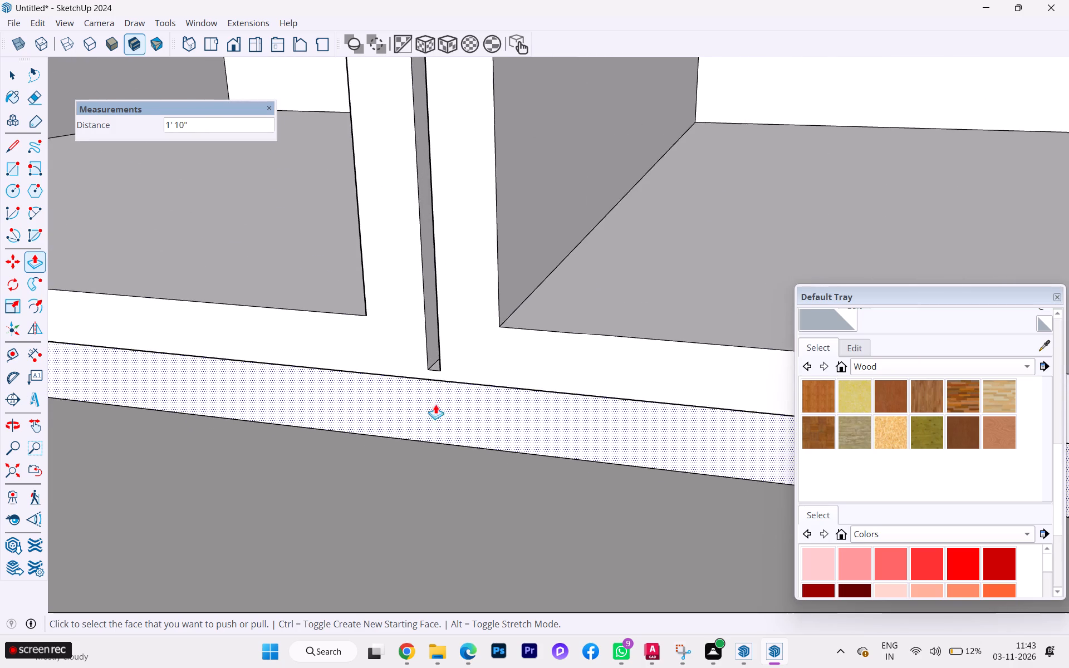
{"action": "scroll", "coordinate": [435, 404], "scroll_direction": "up", "scroll_amount": 2}
{"action": "scroll", "coordinate": [435, 405], "scroll_direction": "down", "scroll_amount": 1}
{"action": "scroll", "coordinate": [435, 405], "scroll_direction": "up", "scroll_amount": 5}
{"action": "left_click", "coordinate": [439, 272]}
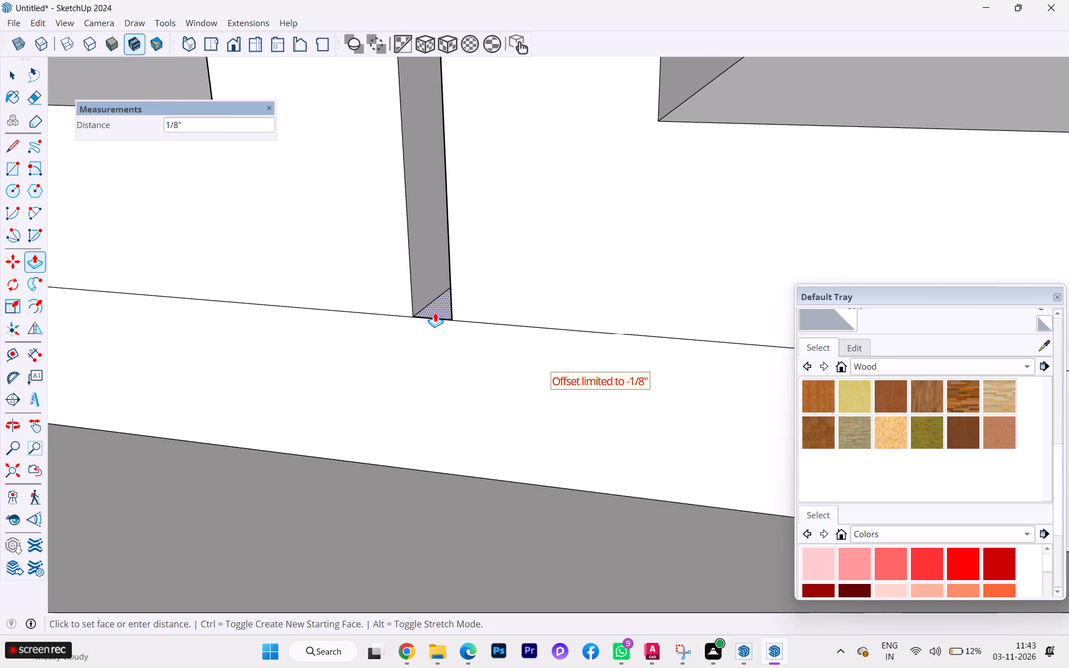
{"action": "left_click", "coordinate": [435, 312]}
Examine the bottom ends of the grooves between the open tall units and beside the adjoining base cabinet.
{"action": "scroll", "coordinate": [563, 334], "scroll_direction": "down", "scroll_amount": 3}
{"action": "scroll", "coordinate": [604, 350], "scroll_direction": "up", "scroll_amount": 1}
{"action": "scroll", "coordinate": [609, 352], "scroll_direction": "down", "scroll_amount": 11}
{"action": "scroll", "coordinate": [382, 392], "scroll_direction": "down", "scroll_amount": 2}
{"action": "scroll", "coordinate": [382, 392], "scroll_direction": "up", "scroll_amount": 1}
{"action": "scroll", "coordinate": [382, 392], "scroll_direction": "down", "scroll_amount": 3}
{"action": "scroll", "coordinate": [382, 393], "scroll_direction": "up", "scroll_amount": 1}
{"action": "scroll", "coordinate": [382, 393], "scroll_direction": "down", "scroll_amount": 11}
{"action": "scroll", "coordinate": [522, 406], "scroll_direction": "up", "scroll_amount": 1}
{"action": "scroll", "coordinate": [522, 406], "scroll_direction": "down", "scroll_amount": 1}
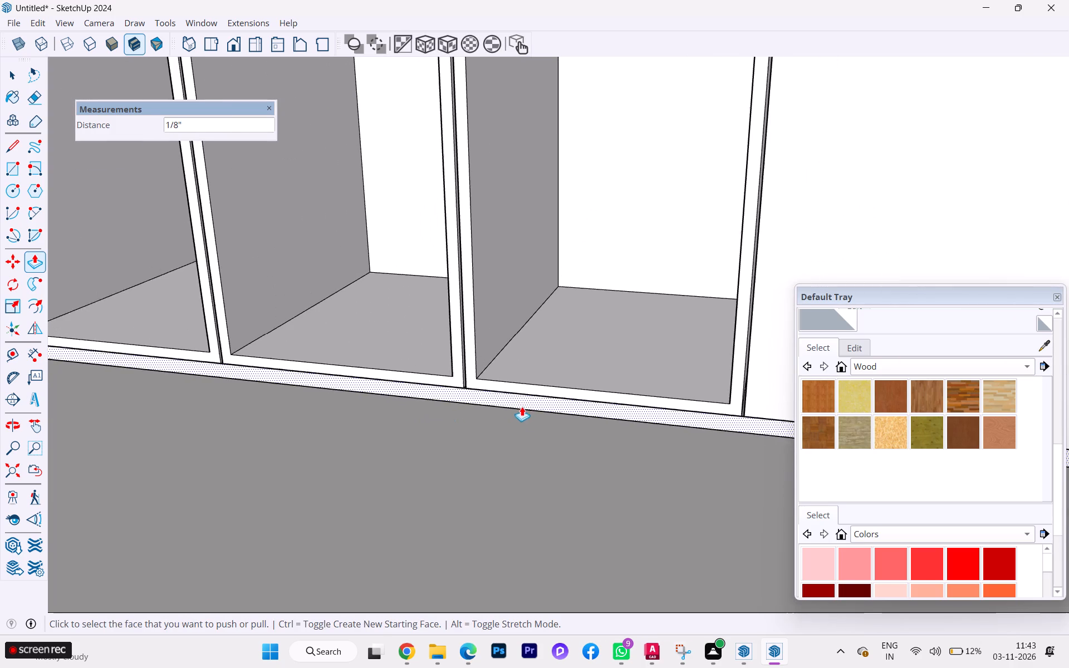
{"action": "middle_click_drag", "start_coordinate": [539, 430], "coordinate": [793, 424]}
{"action": "scroll", "coordinate": [661, 410], "scroll_direction": "down", "scroll_amount": 4}
{"action": "scroll", "coordinate": [644, 401], "scroll_direction": "up", "scroll_amount": 2}
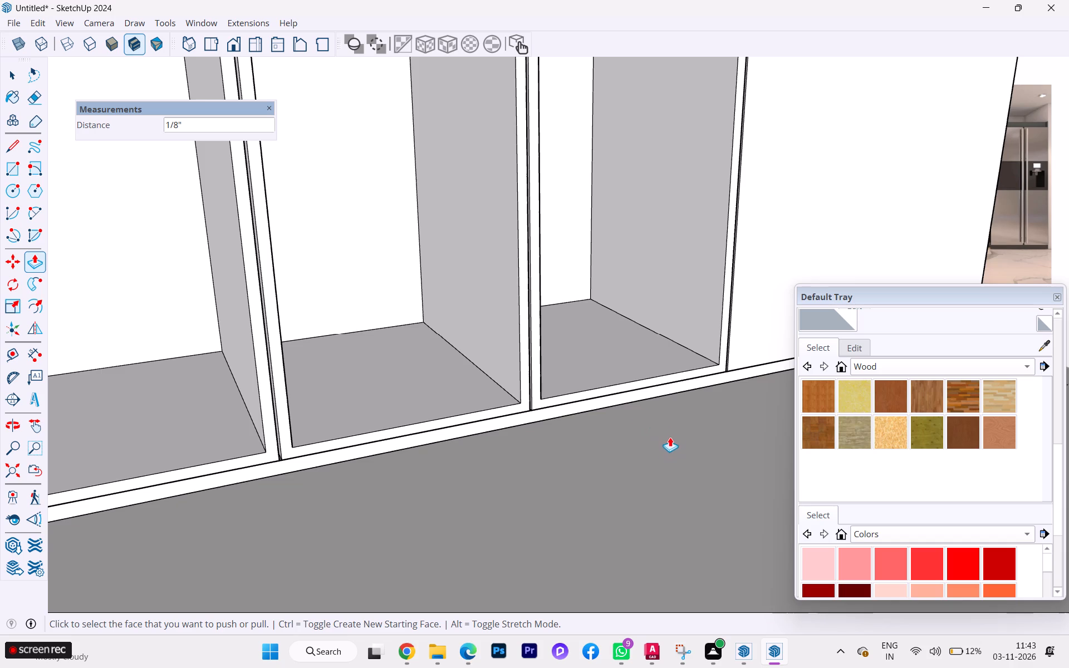
{"action": "scroll", "coordinate": [274, 417], "scroll_direction": "up", "scroll_amount": 6}
{"action": "scroll", "coordinate": [398, 453], "scroll_direction": "down", "scroll_amount": 1}
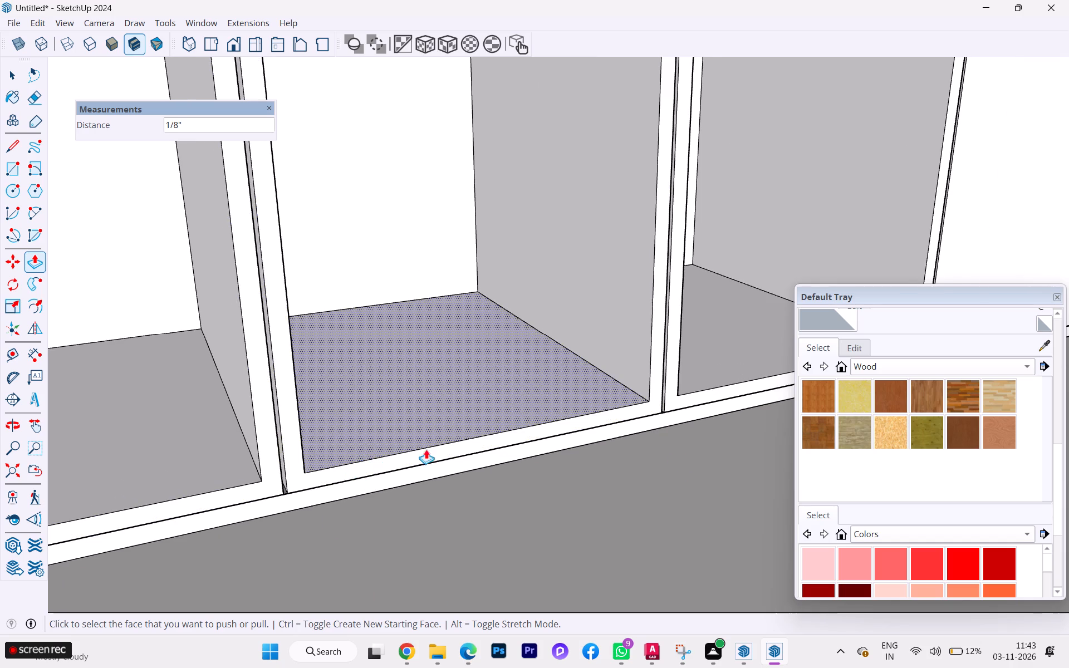
{"action": "scroll", "coordinate": [433, 449], "scroll_direction": "up", "scroll_amount": 2}
{"action": "scroll", "coordinate": [743, 410], "scroll_direction": "down", "scroll_amount": 4}
{"action": "scroll", "coordinate": [743, 410], "scroll_direction": "up", "scroll_amount": 3}
{"action": "scroll", "coordinate": [743, 410], "scroll_direction": "down", "scroll_amount": 6}
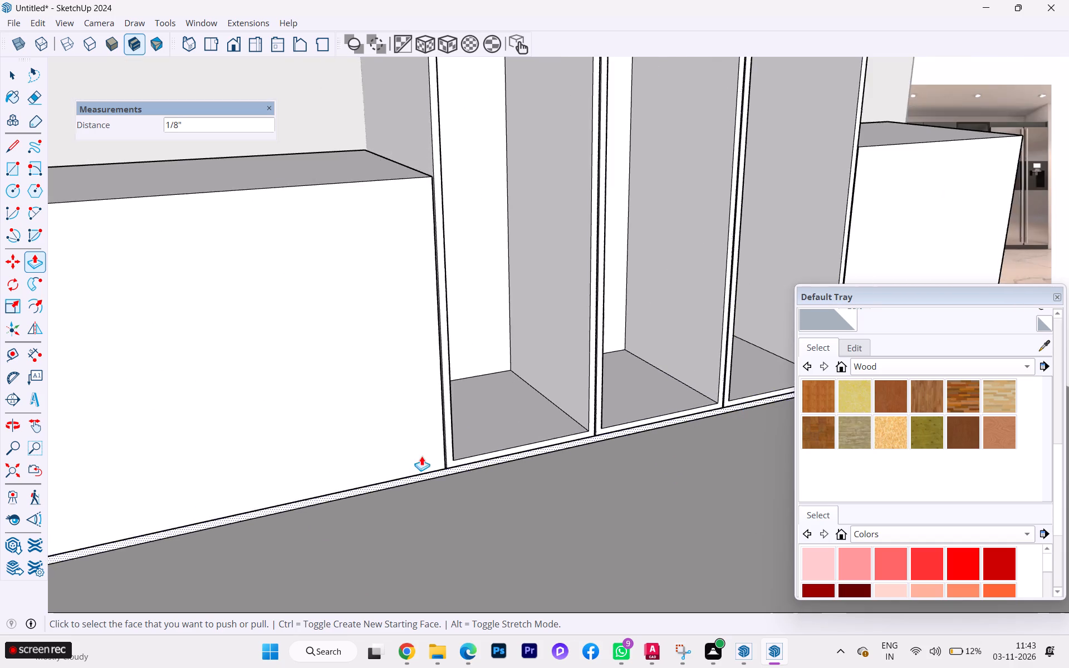
{"action": "scroll", "coordinate": [404, 456], "scroll_direction": "up", "scroll_amount": 5}
{"action": "scroll", "coordinate": [483, 467], "scroll_direction": "down", "scroll_amount": 1}
{"action": "scroll", "coordinate": [483, 467], "scroll_direction": "up", "scroll_amount": 6}
{"action": "scroll", "coordinate": [482, 470], "scroll_direction": "down", "scroll_amount": 1}
{"action": "scroll", "coordinate": [479, 473], "scroll_direction": "up", "scroll_amount": 1}
{"action": "scroll", "coordinate": [486, 471], "scroll_direction": "down", "scroll_amount": 5}
{"action": "scroll", "coordinate": [513, 469], "scroll_direction": "up", "scroll_amount": 1}
{"action": "scroll", "coordinate": [516, 469], "scroll_direction": "down", "scroll_amount": 5}
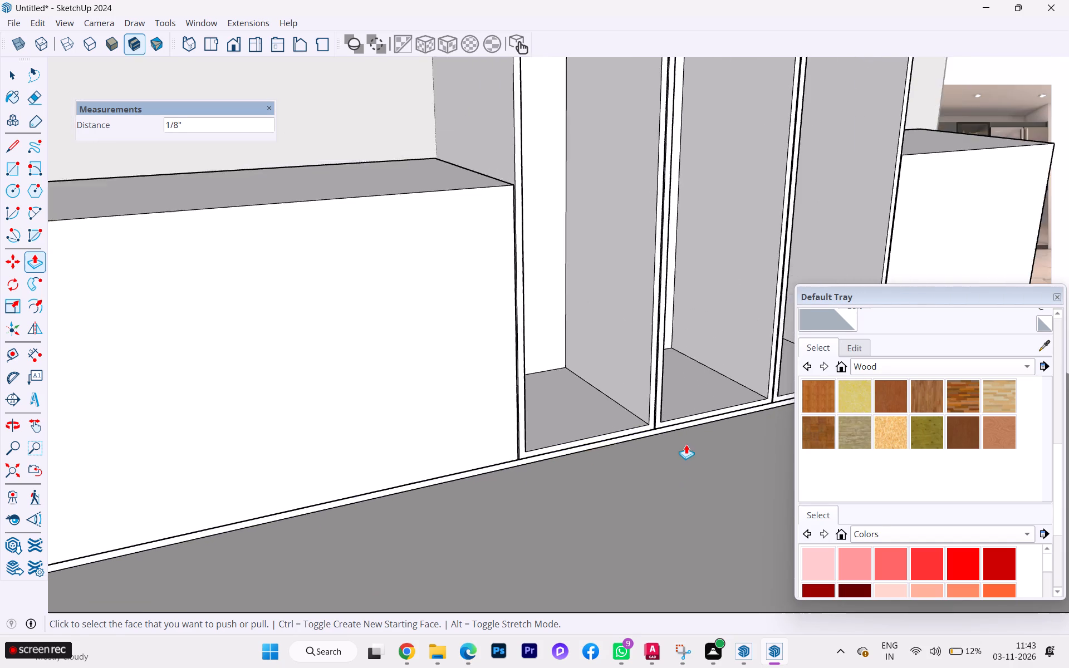
Pull the top face of the low end cabinet up 4' 6" to align with the top of the adjacent tall units.
{"action": "scroll", "coordinate": [686, 444], "scroll_direction": "down", "scroll_amount": 2}
{"action": "middle_click_drag", "start_coordinate": [686, 444], "coordinate": [340, 529]}
{"action": "scroll", "coordinate": [395, 484], "scroll_direction": "down", "scroll_amount": 1}
{"action": "scroll", "coordinate": [396, 484], "scroll_direction": "up", "scroll_amount": 2}
{"action": "scroll", "coordinate": [401, 483], "scroll_direction": "down", "scroll_amount": 4}
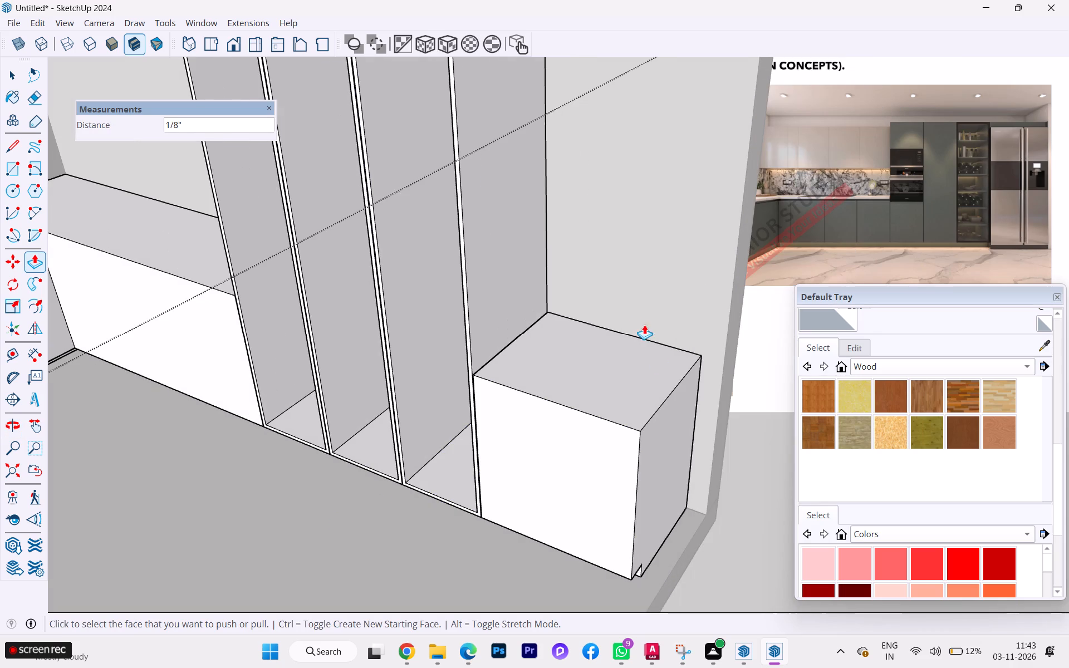
{"action": "scroll", "coordinate": [594, 351], "scroll_direction": "down", "scroll_amount": 3}
{"action": "scroll", "coordinate": [593, 356], "scroll_direction": "up", "scroll_amount": 1}
{"action": "scroll", "coordinate": [607, 386], "scroll_direction": "down", "scroll_amount": 4}
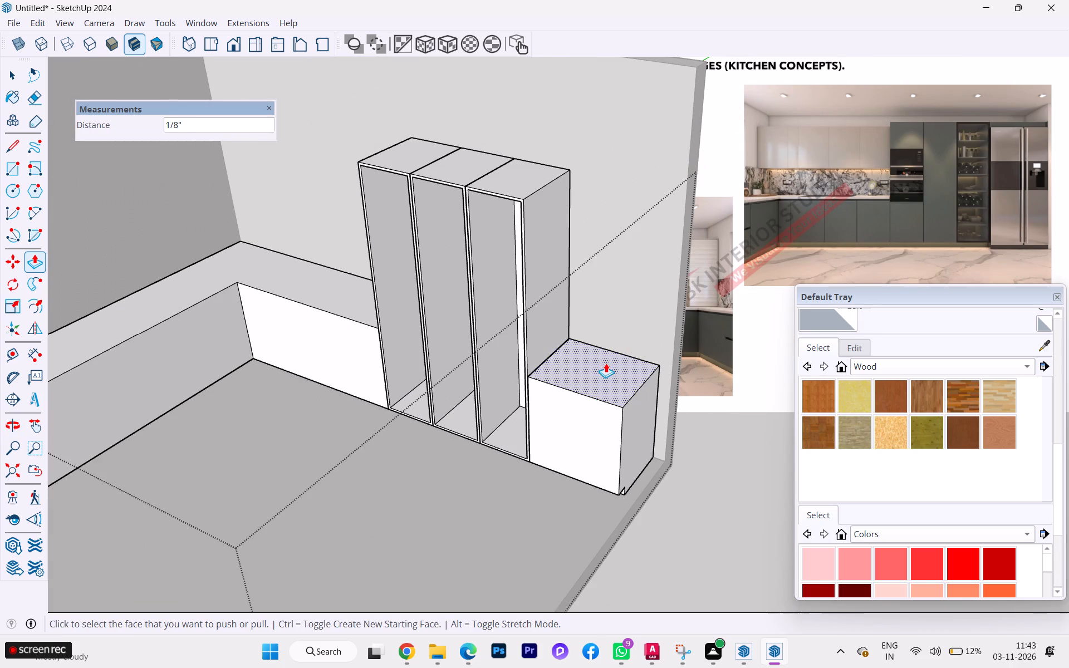
{"action": "left_click", "coordinate": [606, 363]}
{"action": "scroll", "coordinate": [511, 207], "scroll_direction": "up", "scroll_amount": 9}
{"action": "scroll", "coordinate": [529, 194], "scroll_direction": "down", "scroll_amount": 1}
{"action": "scroll", "coordinate": [531, 194], "scroll_direction": "up", "scroll_amount": 1}
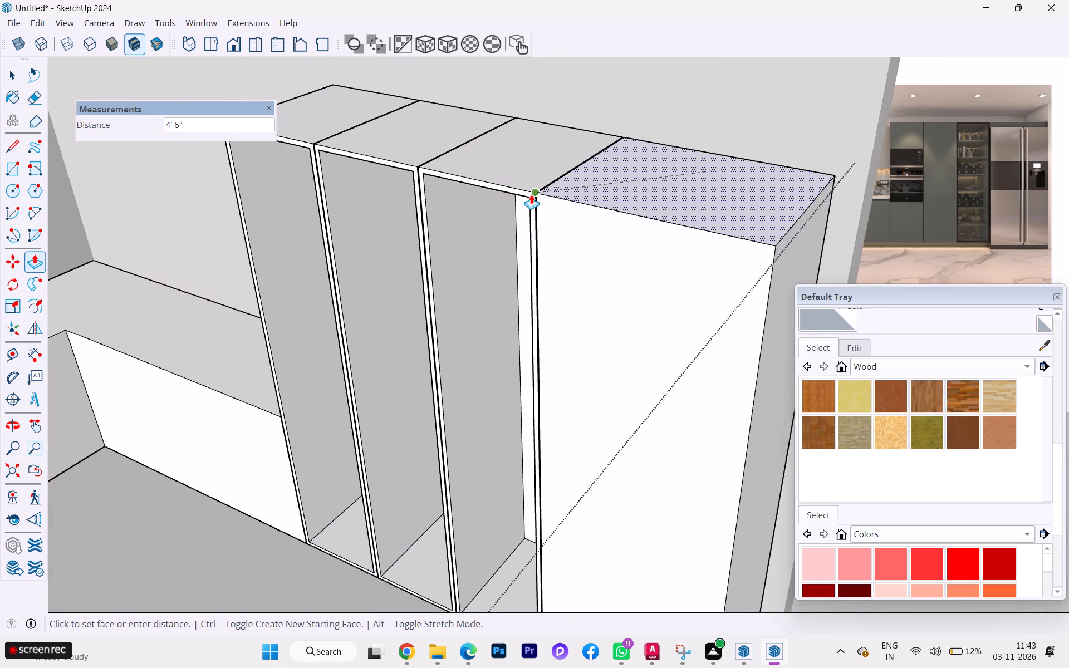
{"action": "left_click", "coordinate": [538, 191]}
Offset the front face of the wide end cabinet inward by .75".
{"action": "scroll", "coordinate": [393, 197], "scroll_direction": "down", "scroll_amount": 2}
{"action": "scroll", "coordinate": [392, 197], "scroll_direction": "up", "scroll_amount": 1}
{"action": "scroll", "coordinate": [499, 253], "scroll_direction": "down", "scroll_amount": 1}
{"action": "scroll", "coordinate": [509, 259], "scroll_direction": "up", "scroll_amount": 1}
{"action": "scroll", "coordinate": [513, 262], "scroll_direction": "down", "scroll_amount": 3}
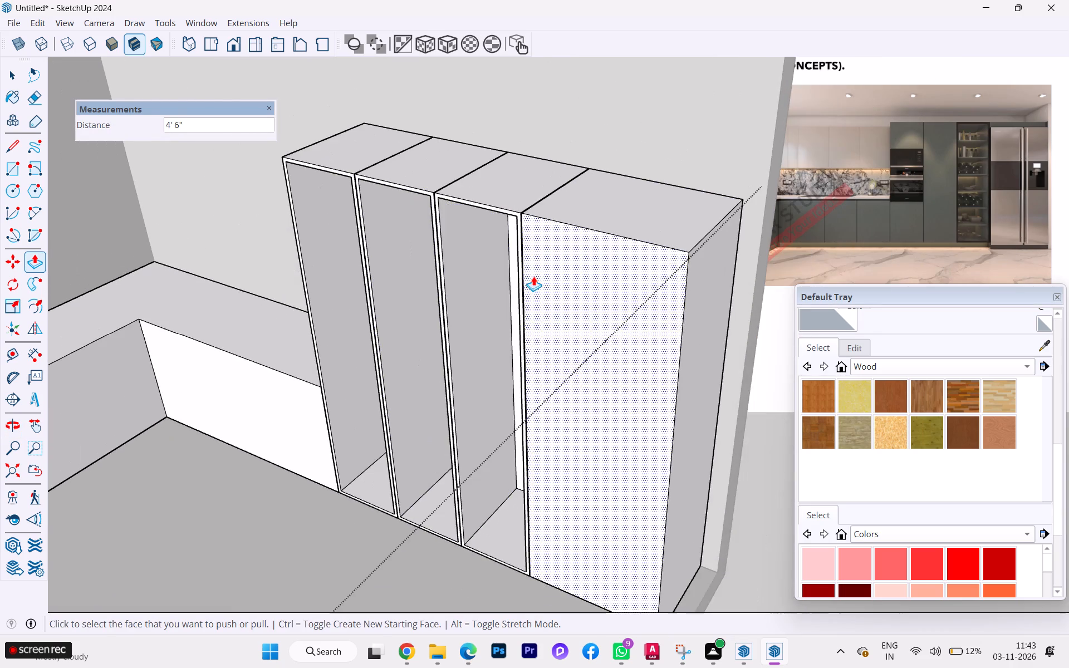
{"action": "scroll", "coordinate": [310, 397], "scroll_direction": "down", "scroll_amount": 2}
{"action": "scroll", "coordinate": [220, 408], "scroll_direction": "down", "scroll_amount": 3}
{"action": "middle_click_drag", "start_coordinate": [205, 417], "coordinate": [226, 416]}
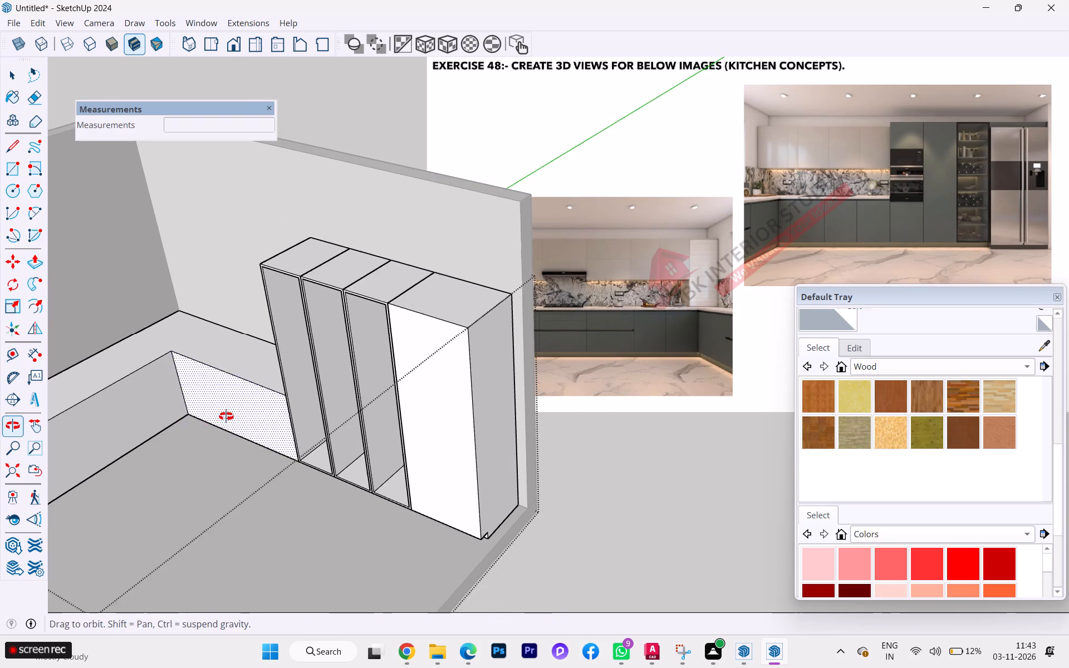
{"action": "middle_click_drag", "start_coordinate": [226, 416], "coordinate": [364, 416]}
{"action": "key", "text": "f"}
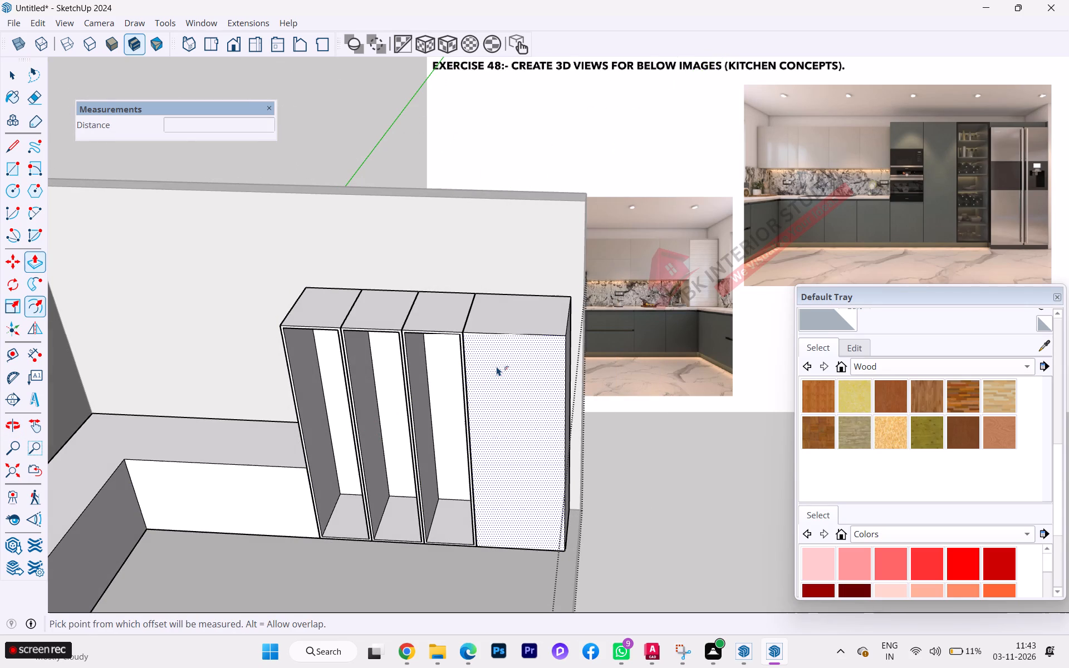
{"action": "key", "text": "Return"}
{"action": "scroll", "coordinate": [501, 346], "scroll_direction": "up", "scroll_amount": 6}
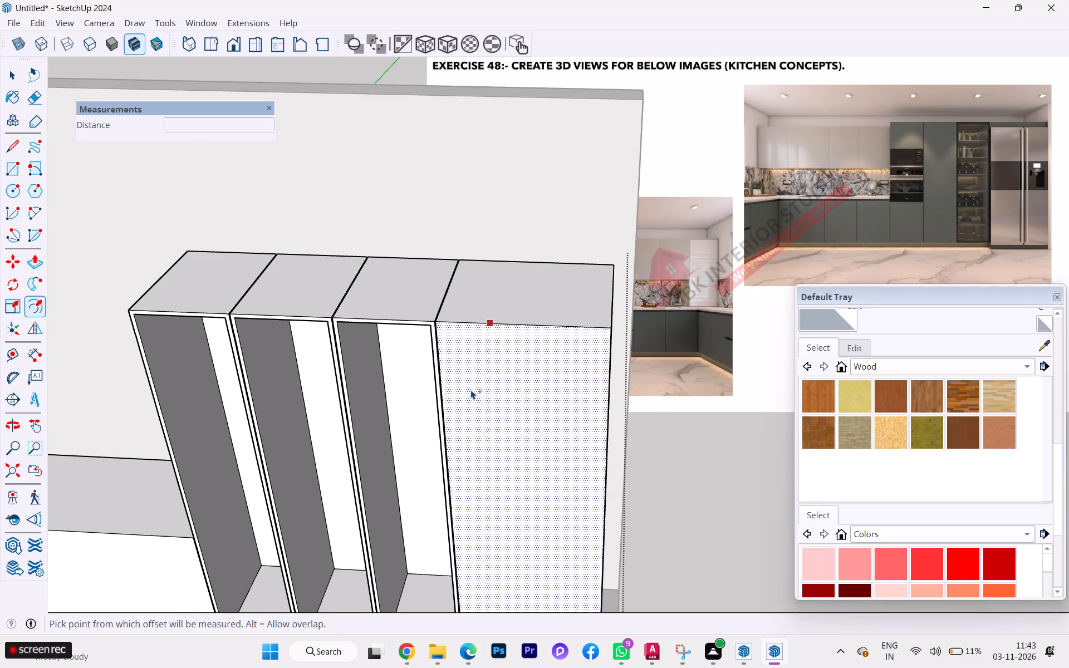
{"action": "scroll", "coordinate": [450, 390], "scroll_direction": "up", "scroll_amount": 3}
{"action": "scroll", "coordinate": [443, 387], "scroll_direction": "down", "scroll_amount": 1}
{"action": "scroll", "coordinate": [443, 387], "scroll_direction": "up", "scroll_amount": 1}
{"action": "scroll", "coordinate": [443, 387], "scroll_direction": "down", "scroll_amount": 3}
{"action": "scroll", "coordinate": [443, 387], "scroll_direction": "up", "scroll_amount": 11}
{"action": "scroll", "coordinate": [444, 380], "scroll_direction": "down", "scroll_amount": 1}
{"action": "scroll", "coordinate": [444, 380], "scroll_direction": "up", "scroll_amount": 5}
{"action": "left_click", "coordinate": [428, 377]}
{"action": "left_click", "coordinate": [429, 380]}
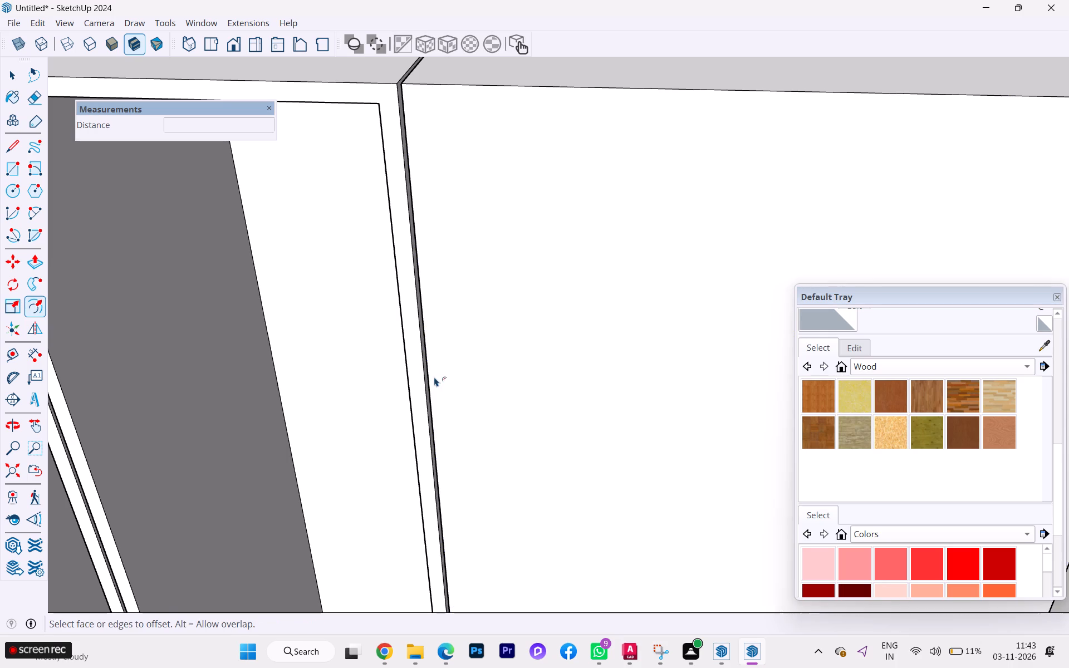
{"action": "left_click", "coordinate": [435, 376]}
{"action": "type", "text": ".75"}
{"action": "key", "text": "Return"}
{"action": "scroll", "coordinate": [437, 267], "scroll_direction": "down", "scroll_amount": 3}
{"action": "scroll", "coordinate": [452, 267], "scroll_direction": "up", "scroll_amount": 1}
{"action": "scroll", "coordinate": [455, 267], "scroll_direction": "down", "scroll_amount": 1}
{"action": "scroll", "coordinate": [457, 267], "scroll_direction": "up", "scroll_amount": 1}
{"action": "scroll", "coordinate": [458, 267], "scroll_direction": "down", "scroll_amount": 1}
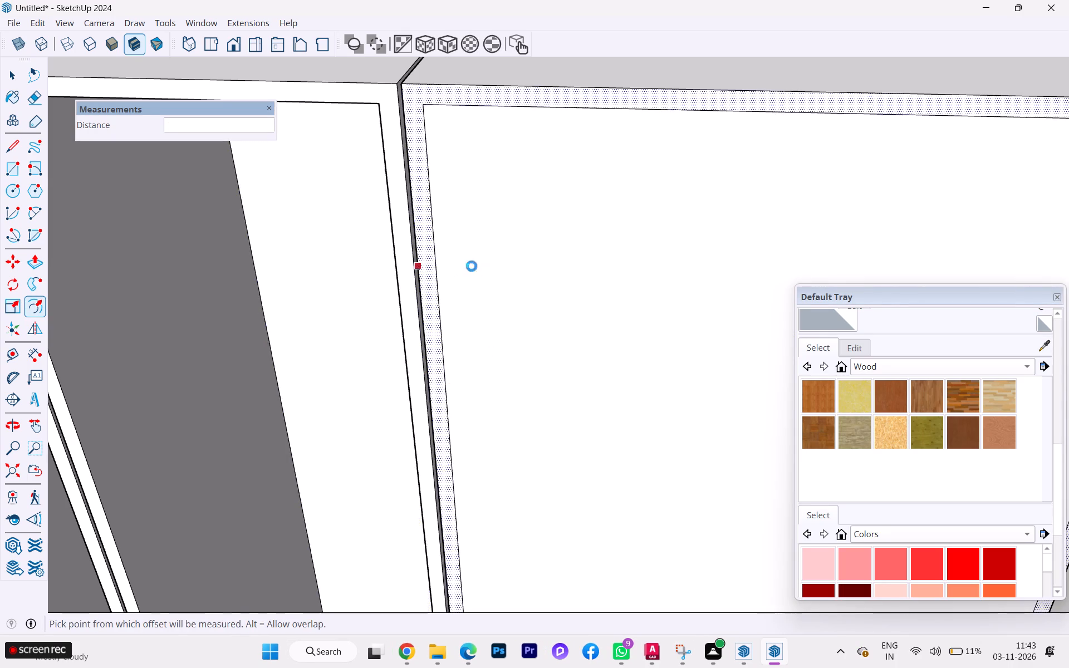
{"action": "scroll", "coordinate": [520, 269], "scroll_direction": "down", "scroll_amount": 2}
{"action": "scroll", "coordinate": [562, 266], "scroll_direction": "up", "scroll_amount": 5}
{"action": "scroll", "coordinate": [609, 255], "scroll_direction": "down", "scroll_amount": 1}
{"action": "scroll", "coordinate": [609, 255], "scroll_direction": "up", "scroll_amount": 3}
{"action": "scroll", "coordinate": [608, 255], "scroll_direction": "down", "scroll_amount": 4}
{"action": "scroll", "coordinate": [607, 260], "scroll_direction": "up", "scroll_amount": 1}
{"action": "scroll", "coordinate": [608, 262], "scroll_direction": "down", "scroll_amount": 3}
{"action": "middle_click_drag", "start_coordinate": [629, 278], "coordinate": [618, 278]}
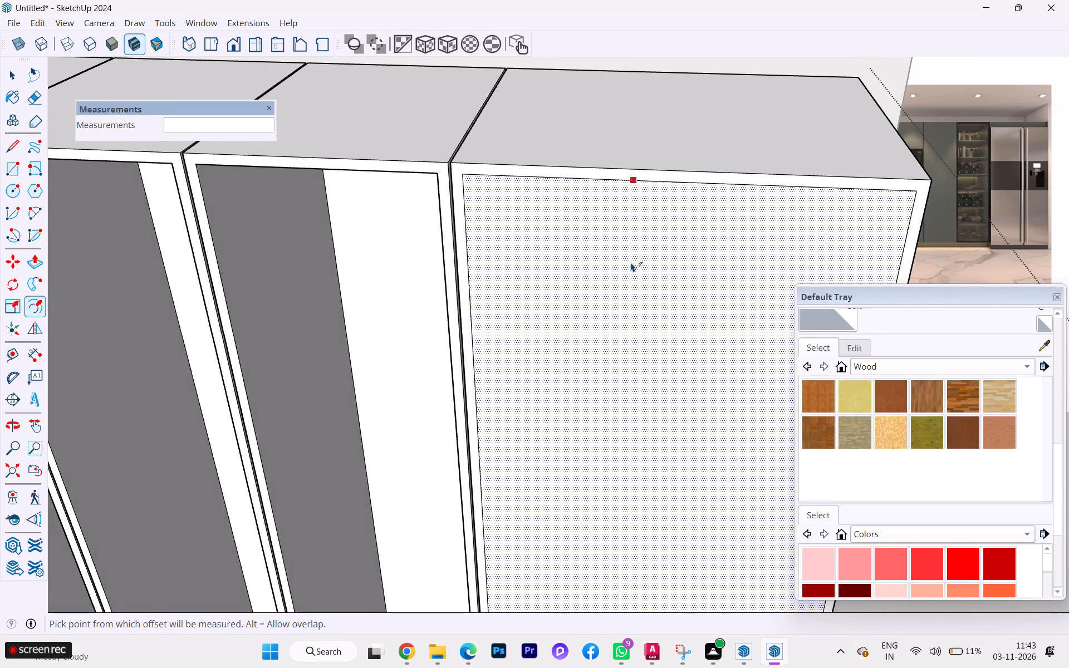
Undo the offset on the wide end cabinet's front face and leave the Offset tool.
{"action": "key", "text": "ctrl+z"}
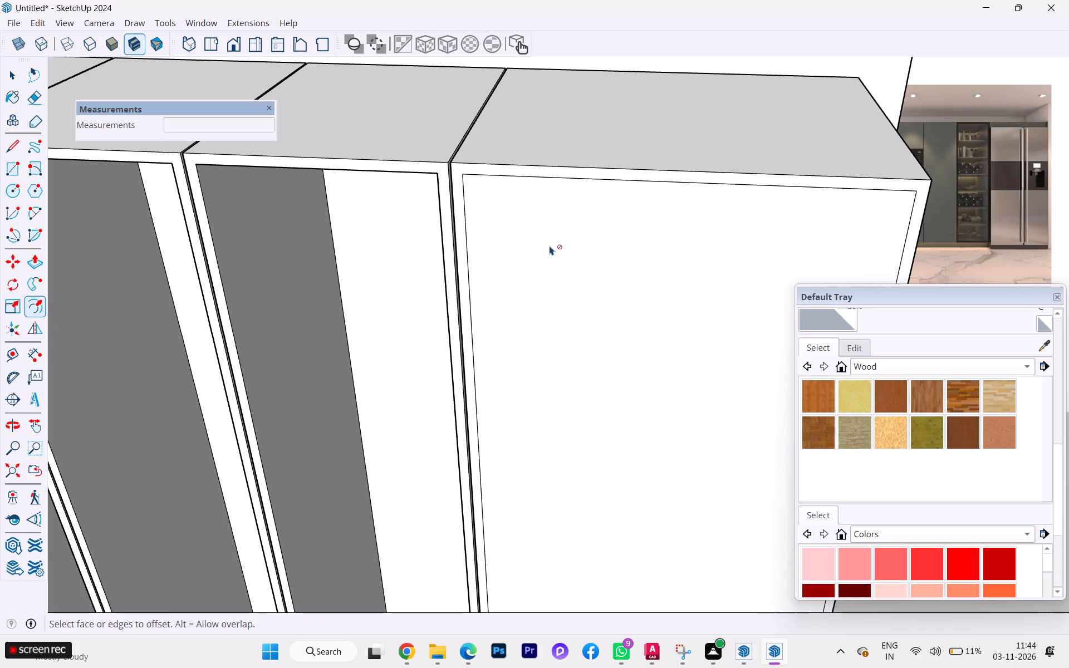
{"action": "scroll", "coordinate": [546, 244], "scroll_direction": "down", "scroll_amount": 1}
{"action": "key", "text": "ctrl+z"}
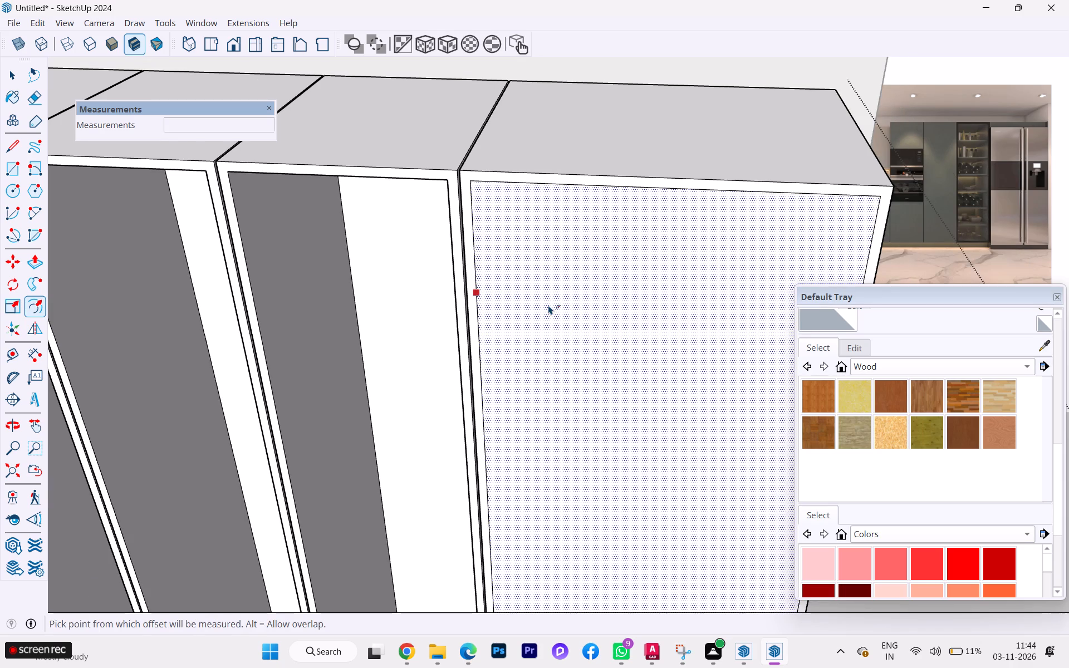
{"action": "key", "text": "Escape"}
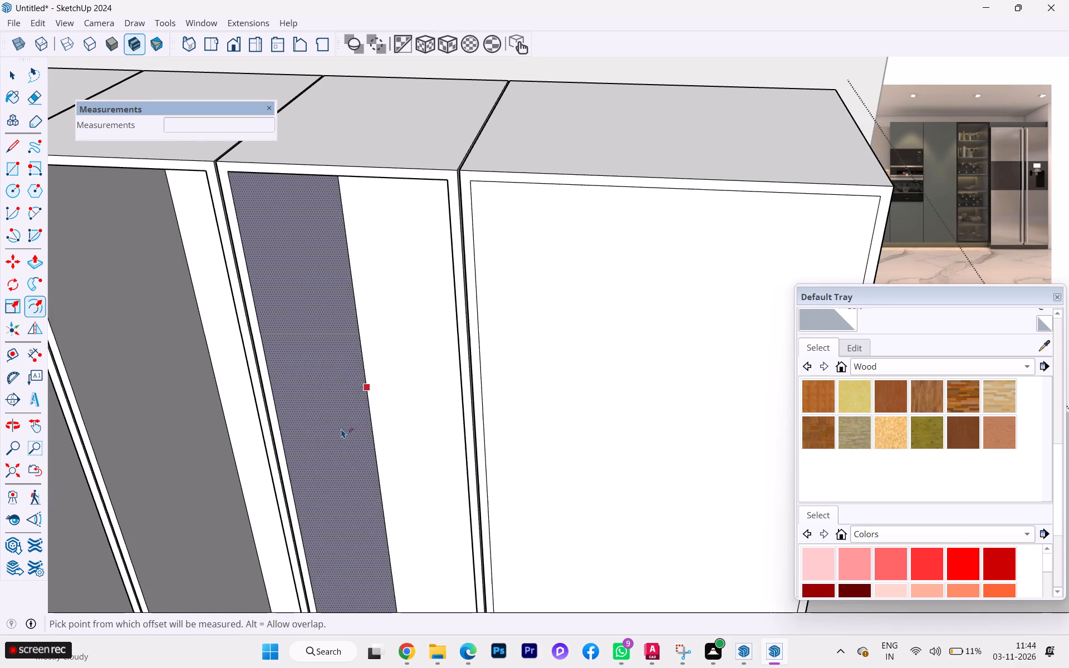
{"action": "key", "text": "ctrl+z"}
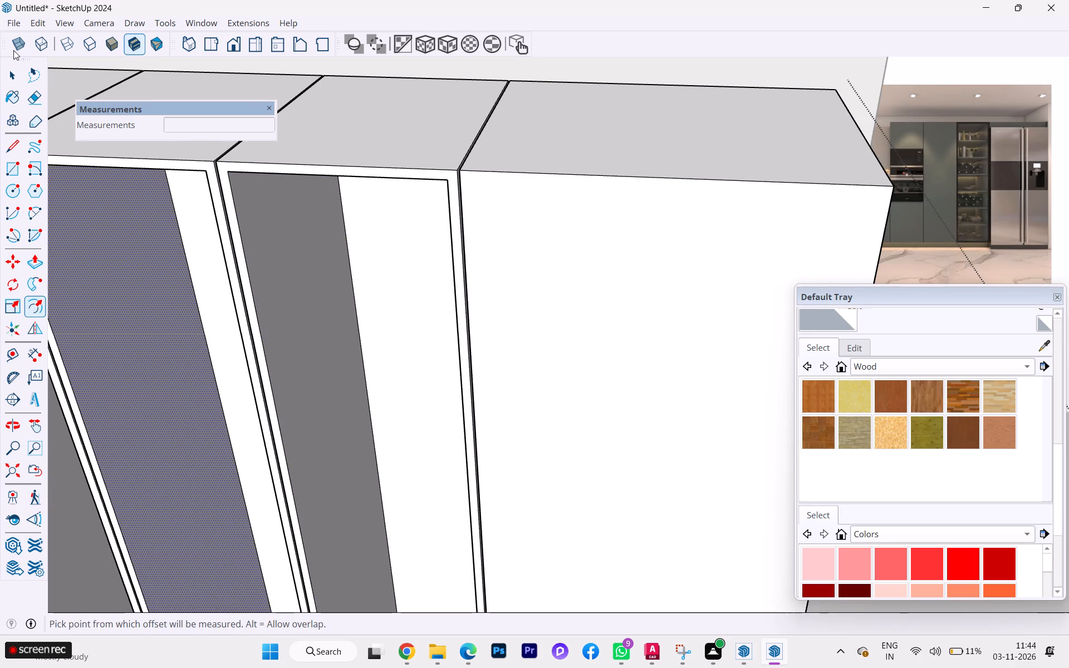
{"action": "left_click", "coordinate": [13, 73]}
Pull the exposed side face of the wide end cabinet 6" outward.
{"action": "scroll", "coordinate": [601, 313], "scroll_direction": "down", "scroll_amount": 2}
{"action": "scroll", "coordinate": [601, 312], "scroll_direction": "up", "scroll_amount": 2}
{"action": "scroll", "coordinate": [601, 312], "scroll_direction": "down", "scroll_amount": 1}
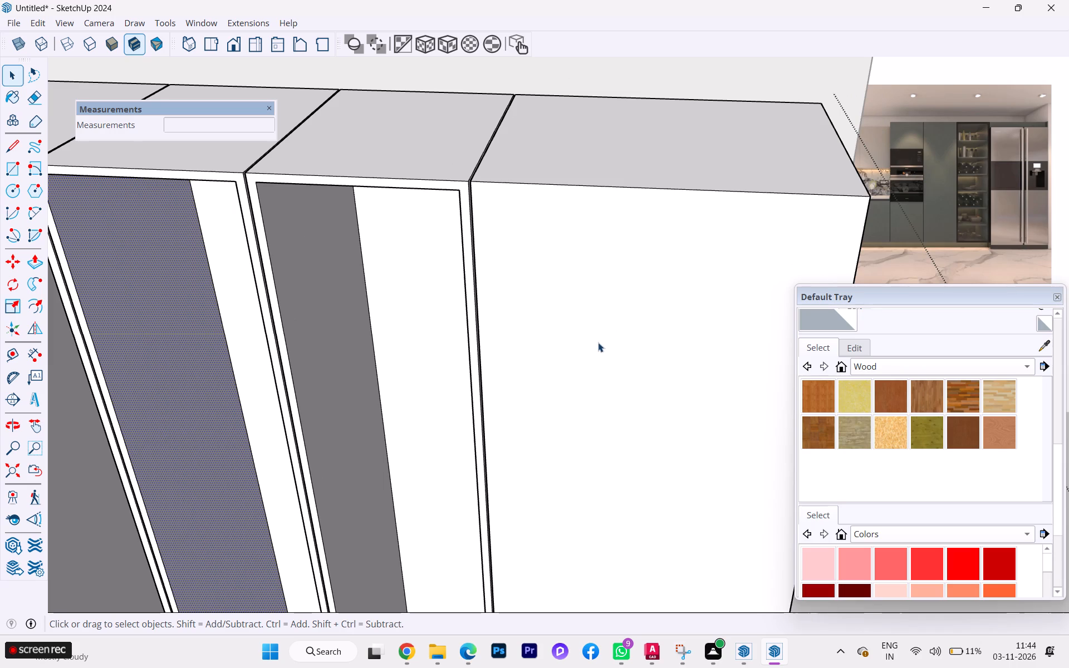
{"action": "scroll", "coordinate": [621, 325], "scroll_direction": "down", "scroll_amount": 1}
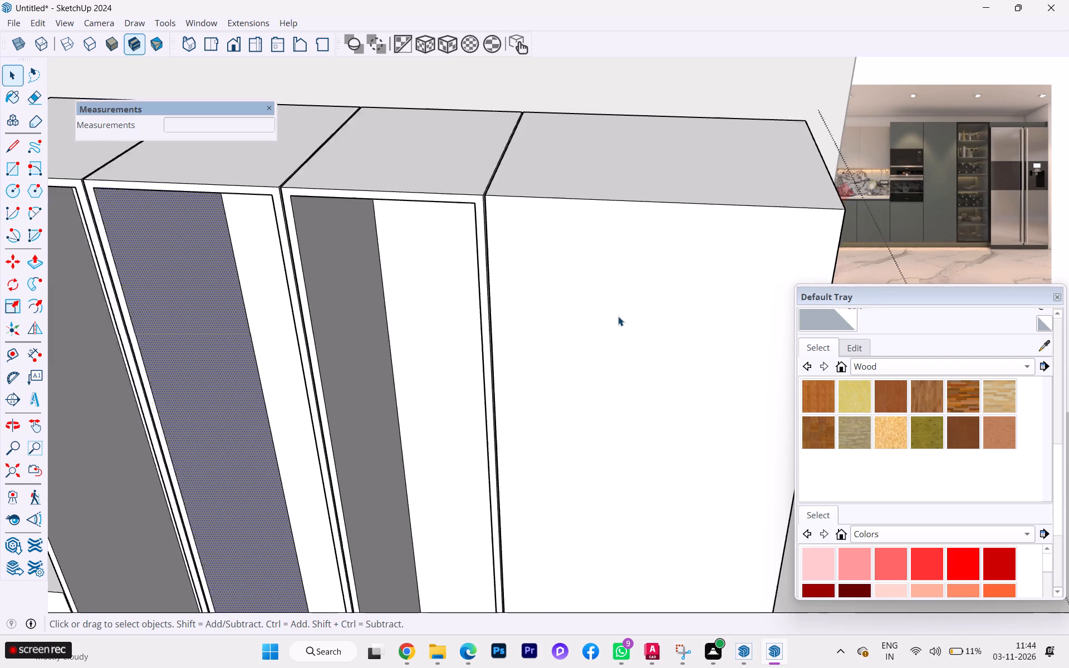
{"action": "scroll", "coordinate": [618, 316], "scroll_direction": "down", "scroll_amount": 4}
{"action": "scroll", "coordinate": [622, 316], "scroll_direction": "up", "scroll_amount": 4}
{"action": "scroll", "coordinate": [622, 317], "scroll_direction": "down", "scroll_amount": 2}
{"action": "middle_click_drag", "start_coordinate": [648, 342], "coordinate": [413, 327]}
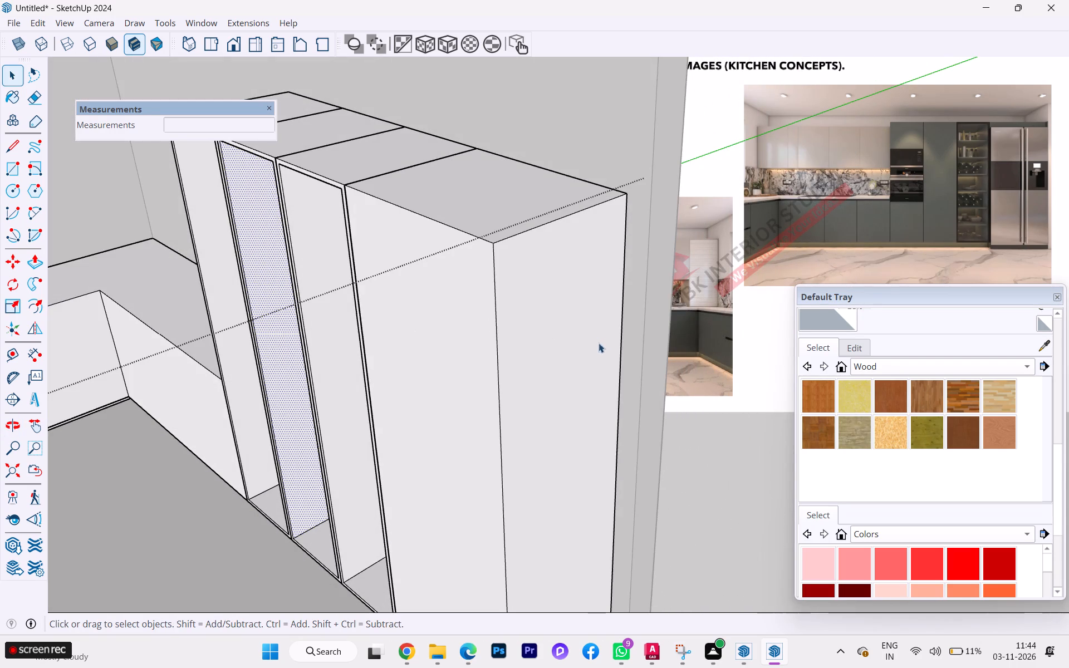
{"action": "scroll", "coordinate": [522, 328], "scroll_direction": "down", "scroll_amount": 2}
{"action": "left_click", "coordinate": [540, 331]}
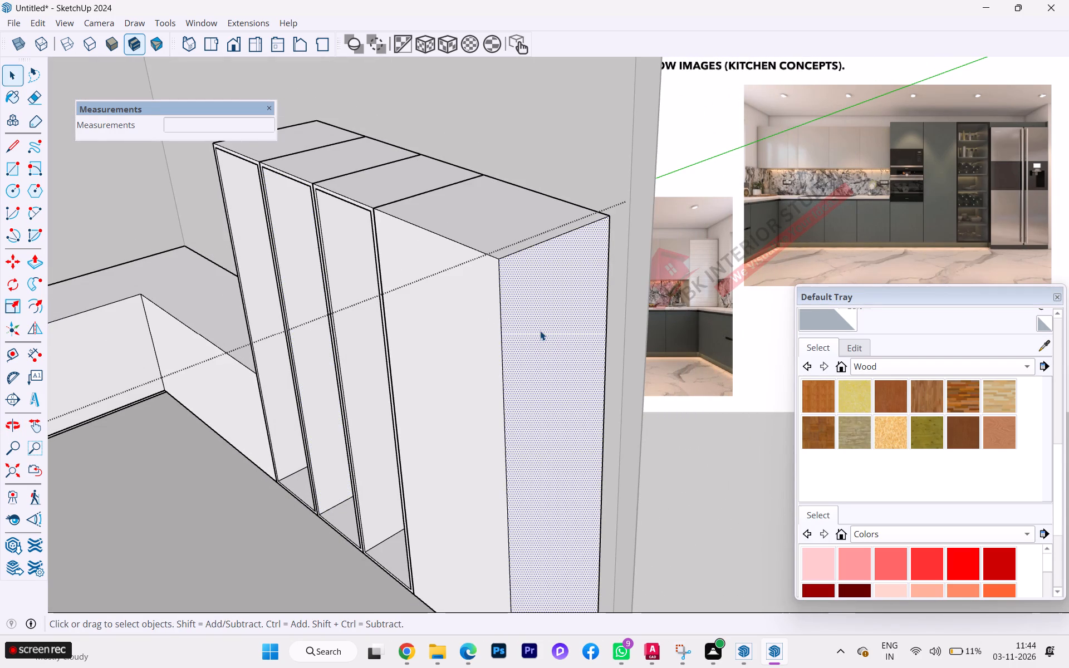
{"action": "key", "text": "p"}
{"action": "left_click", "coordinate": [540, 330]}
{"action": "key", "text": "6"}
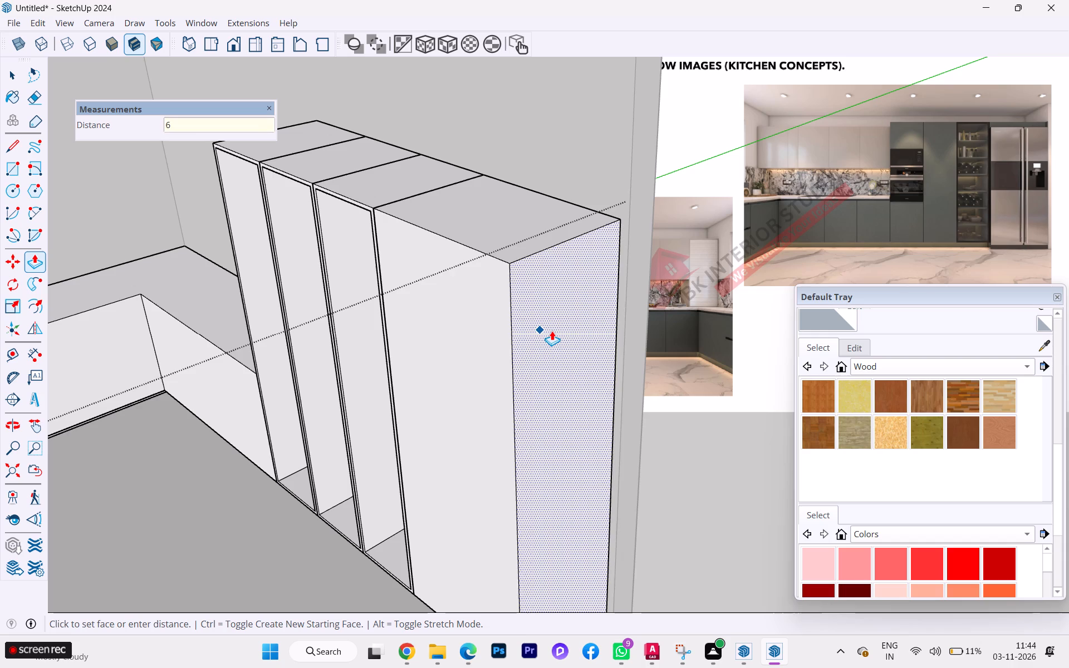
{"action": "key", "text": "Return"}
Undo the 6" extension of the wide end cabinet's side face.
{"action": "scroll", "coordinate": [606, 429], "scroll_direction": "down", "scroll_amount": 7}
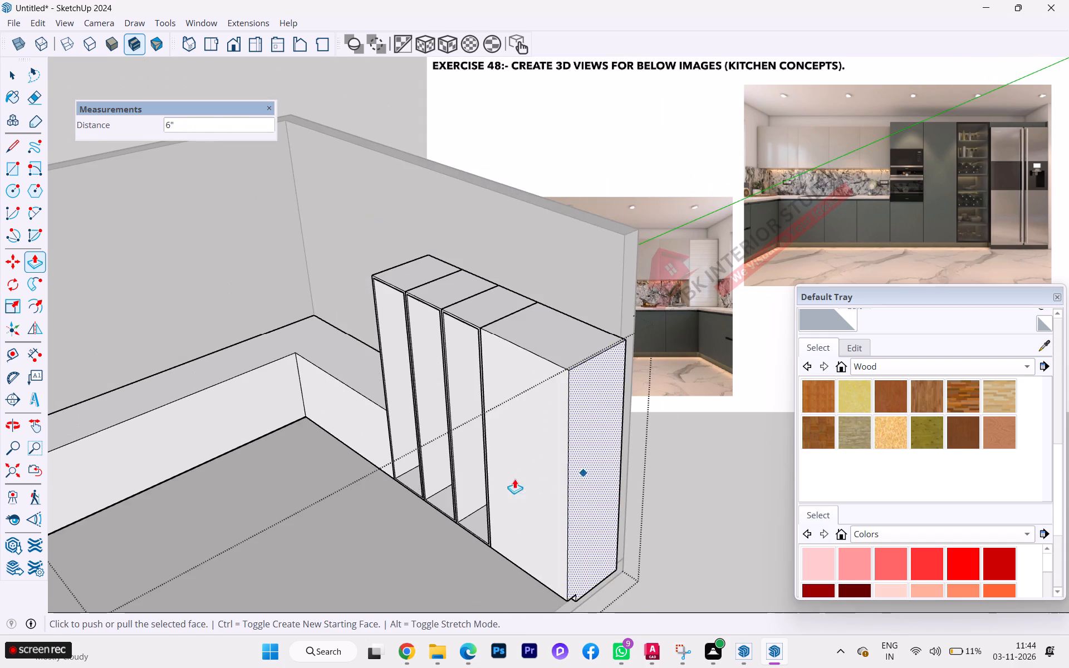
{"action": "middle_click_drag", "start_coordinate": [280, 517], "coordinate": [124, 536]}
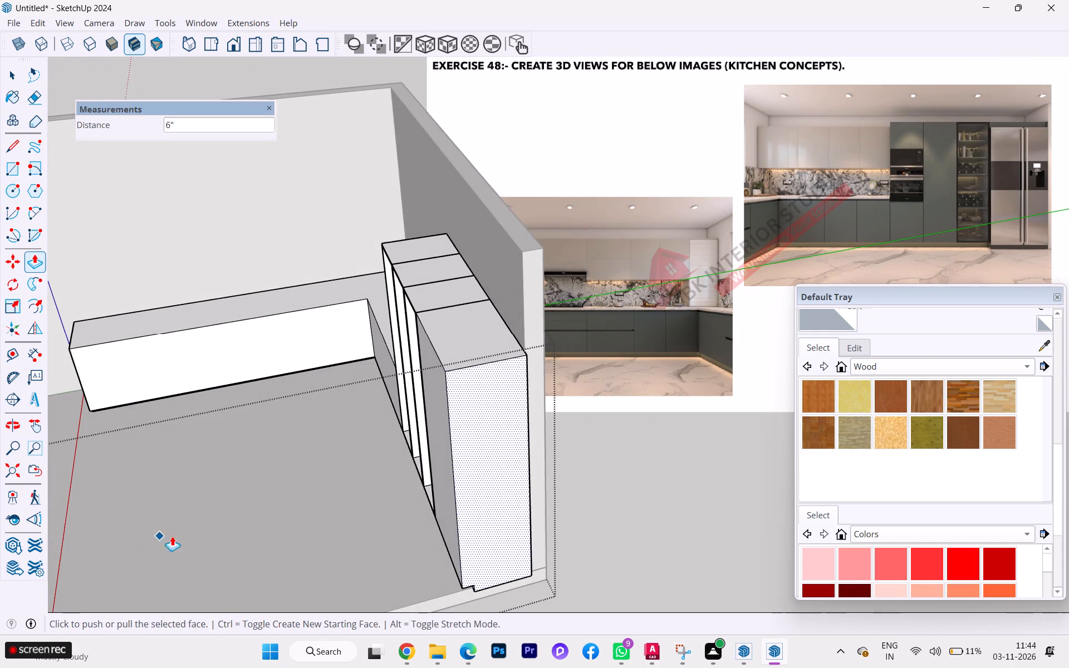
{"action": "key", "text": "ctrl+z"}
Examine the row of tall units and the whole kitchen layout against the reference images.
{"action": "scroll", "coordinate": [364, 451], "scroll_direction": "up", "scroll_amount": 3}
{"action": "scroll", "coordinate": [401, 461], "scroll_direction": "down", "scroll_amount": 1}
{"action": "scroll", "coordinate": [489, 507], "scroll_direction": "down", "scroll_amount": 1}
{"action": "middle_click_drag", "start_coordinate": [506, 510], "coordinate": [718, 492]}
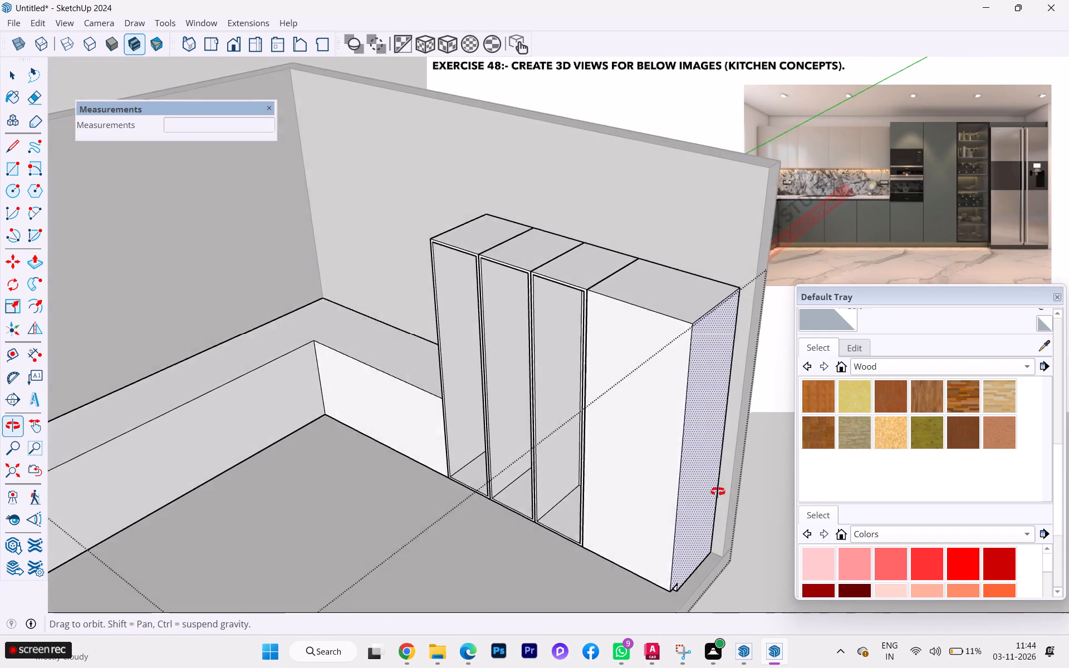
{"action": "middle_click_drag", "start_coordinate": [718, 492], "coordinate": [763, 450]}
{"action": "scroll", "coordinate": [698, 446], "scroll_direction": "down", "scroll_amount": 2}
{"action": "scroll", "coordinate": [646, 439], "scroll_direction": "down", "scroll_amount": 2}
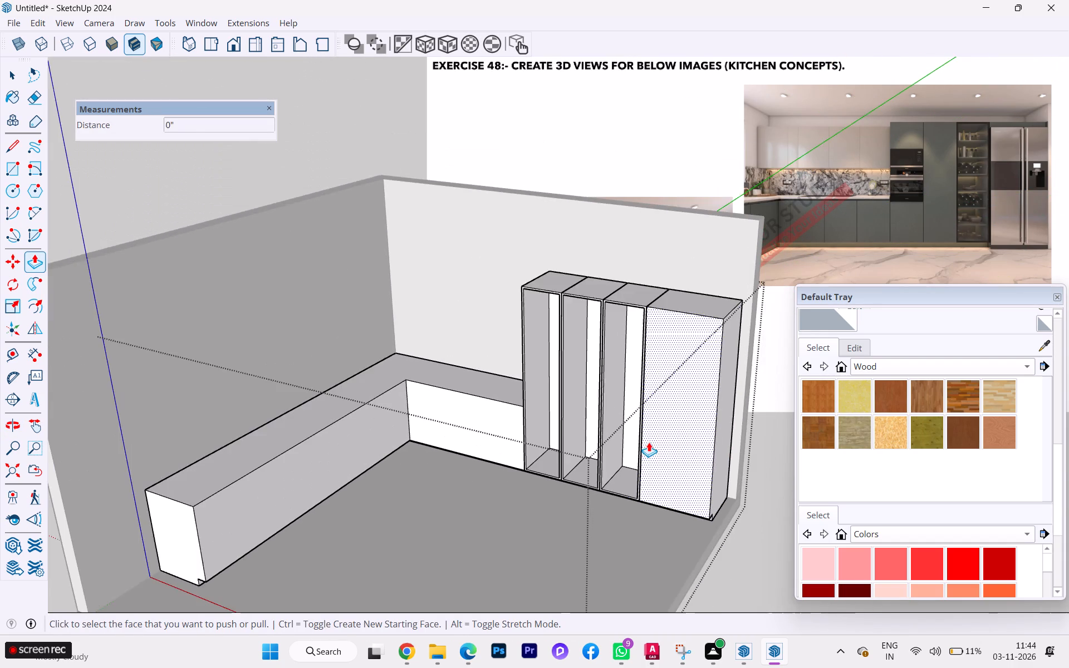
{"action": "scroll", "coordinate": [650, 435], "scroll_direction": "down", "scroll_amount": 2}
{"action": "scroll", "coordinate": [708, 436], "scroll_direction": "down", "scroll_amount": 1}
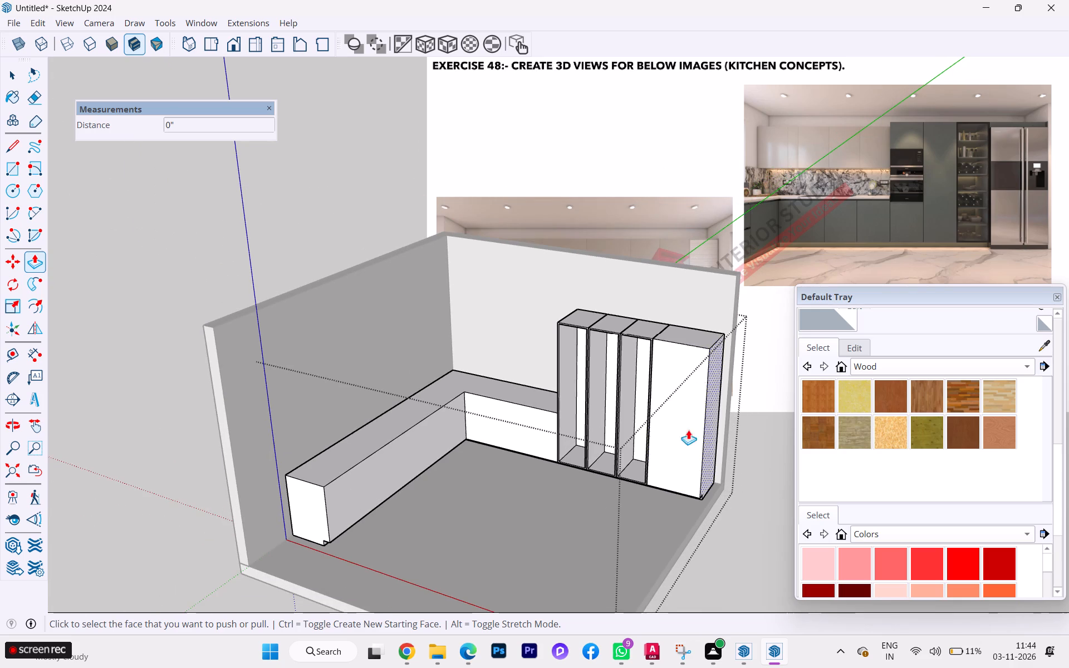
Offset the front face outline of the wide end cabinet 0.75" inward to form its panel thickness.
{"action": "scroll", "coordinate": [684, 478], "scroll_direction": "up", "scroll_amount": 3}
{"action": "scroll", "coordinate": [684, 478], "scroll_direction": "down", "scroll_amount": 1}
{"action": "scroll", "coordinate": [684, 478], "scroll_direction": "up", "scroll_amount": 3}
{"action": "scroll", "coordinate": [667, 326], "scroll_direction": "up", "scroll_amount": 8}
{"action": "scroll", "coordinate": [667, 326], "scroll_direction": "down", "scroll_amount": 3}
{"action": "scroll", "coordinate": [666, 331], "scroll_direction": "up", "scroll_amount": 3}
{"action": "scroll", "coordinate": [651, 341], "scroll_direction": "down", "scroll_amount": 3}
{"action": "scroll", "coordinate": [651, 341], "scroll_direction": "up", "scroll_amount": 3}
{"action": "scroll", "coordinate": [650, 342], "scroll_direction": "down", "scroll_amount": 1}
{"action": "scroll", "coordinate": [646, 345], "scroll_direction": "up", "scroll_amount": 4}
{"action": "scroll", "coordinate": [646, 375], "scroll_direction": "down", "scroll_amount": 1}
{"action": "scroll", "coordinate": [646, 376], "scroll_direction": "up", "scroll_amount": 3}
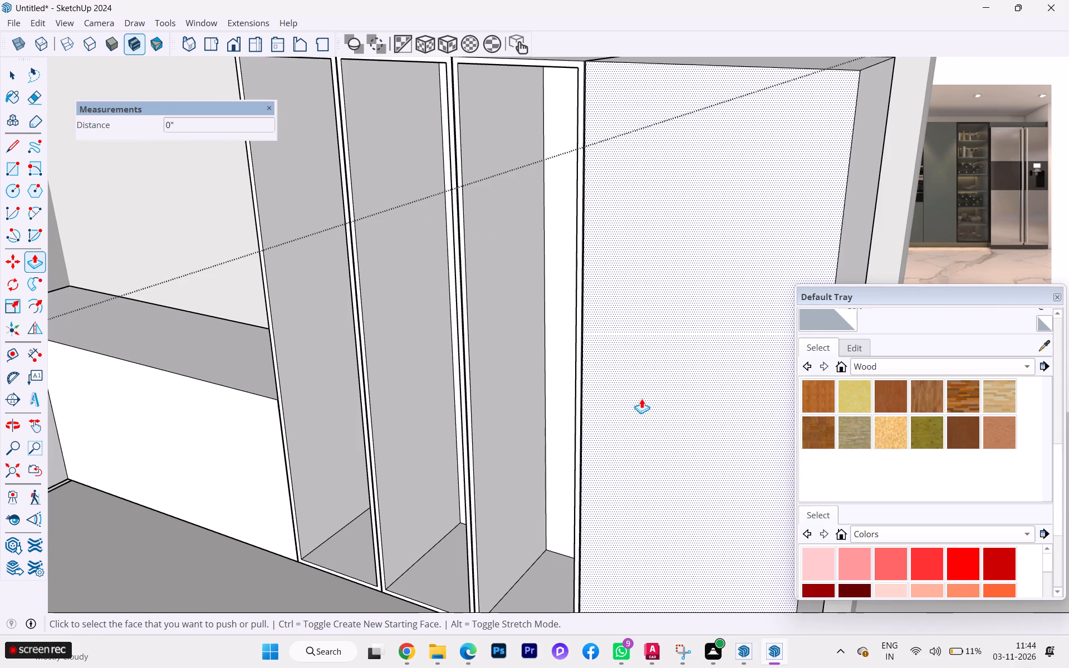
{"action": "key", "text": "f"}
{"action": "scroll", "coordinate": [607, 376], "scroll_direction": "up", "scroll_amount": 3}
{"action": "scroll", "coordinate": [607, 376], "scroll_direction": "down", "scroll_amount": 5}
{"action": "scroll", "coordinate": [607, 376], "scroll_direction": "up", "scroll_amount": 4}
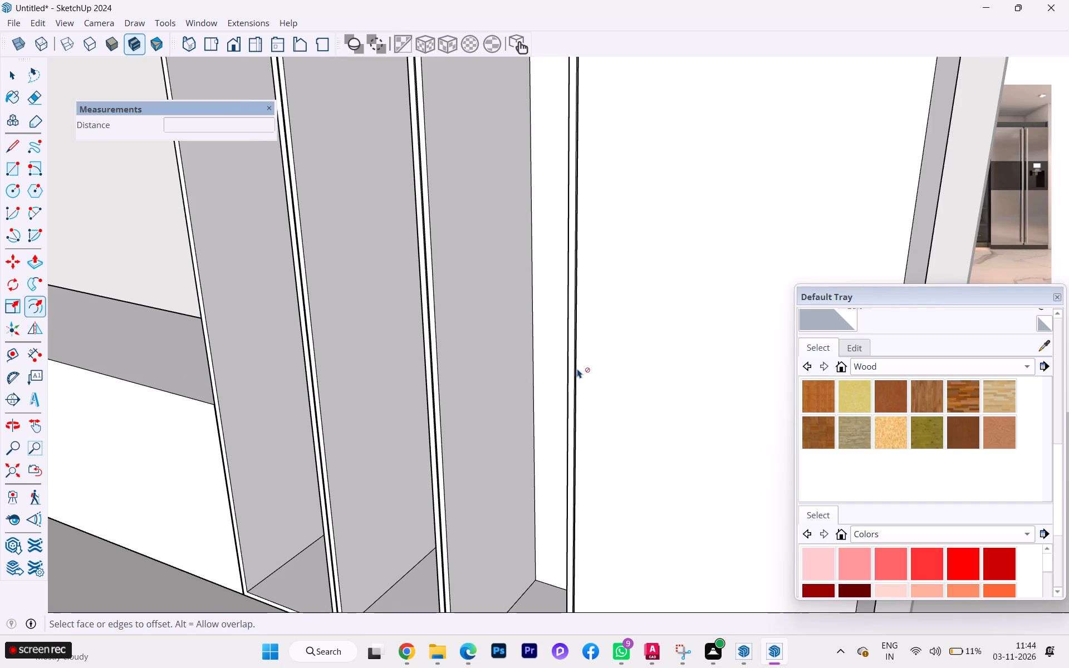
{"action": "left_click", "coordinate": [582, 376]}
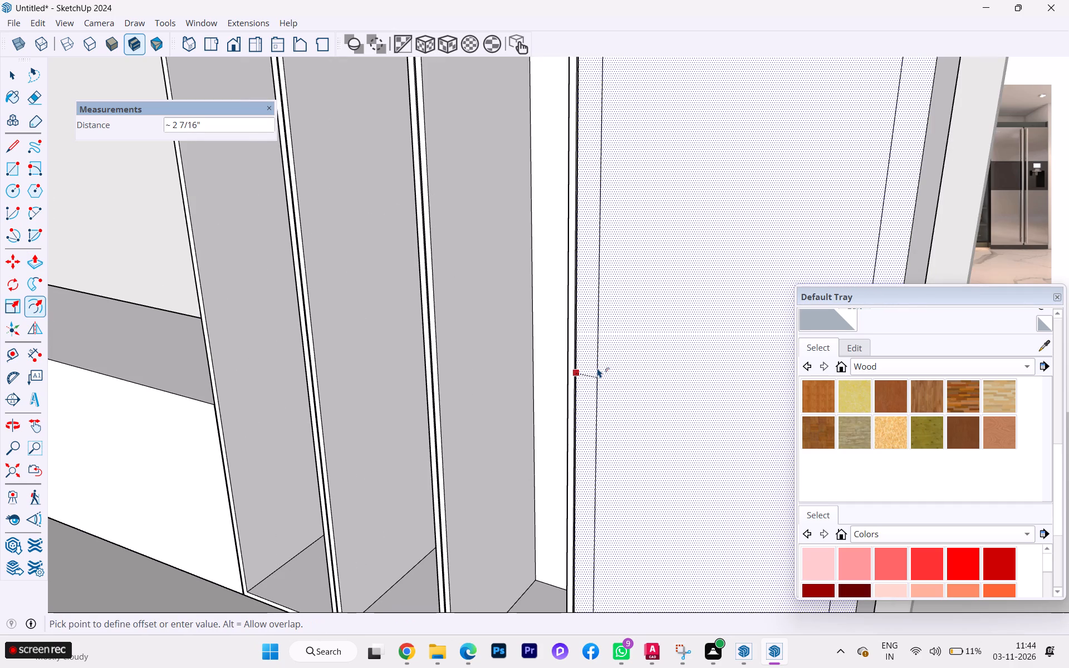
{"action": "type", "text": ".75"}
{"action": "key", "text": "Return"}
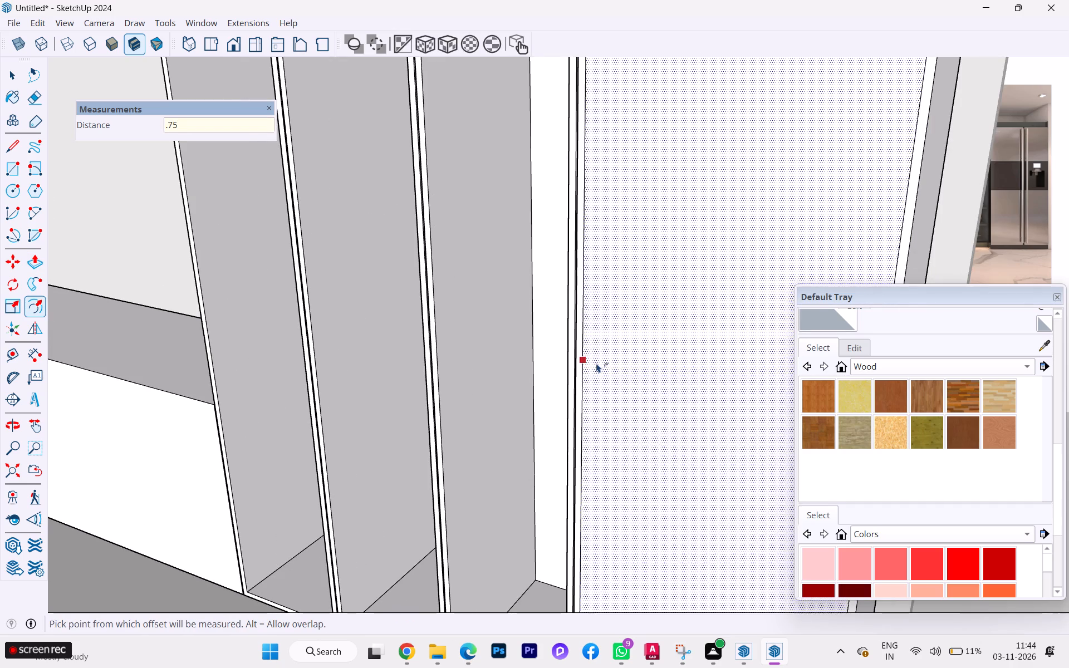
Push the inset front face of the wide end cabinet 2' inward to hollow it into an open carcass.
{"action": "scroll", "coordinate": [570, 369], "scroll_direction": "down", "scroll_amount": 4}
{"action": "scroll", "coordinate": [694, 397], "scroll_direction": "down", "scroll_amount": 1}
{"action": "scroll", "coordinate": [695, 400], "scroll_direction": "up", "scroll_amount": 1}
{"action": "scroll", "coordinate": [695, 400], "scroll_direction": "down", "scroll_amount": 2}
{"action": "scroll", "coordinate": [696, 407], "scroll_direction": "up", "scroll_amount": 1}
{"action": "scroll", "coordinate": [696, 407], "scroll_direction": "down", "scroll_amount": 4}
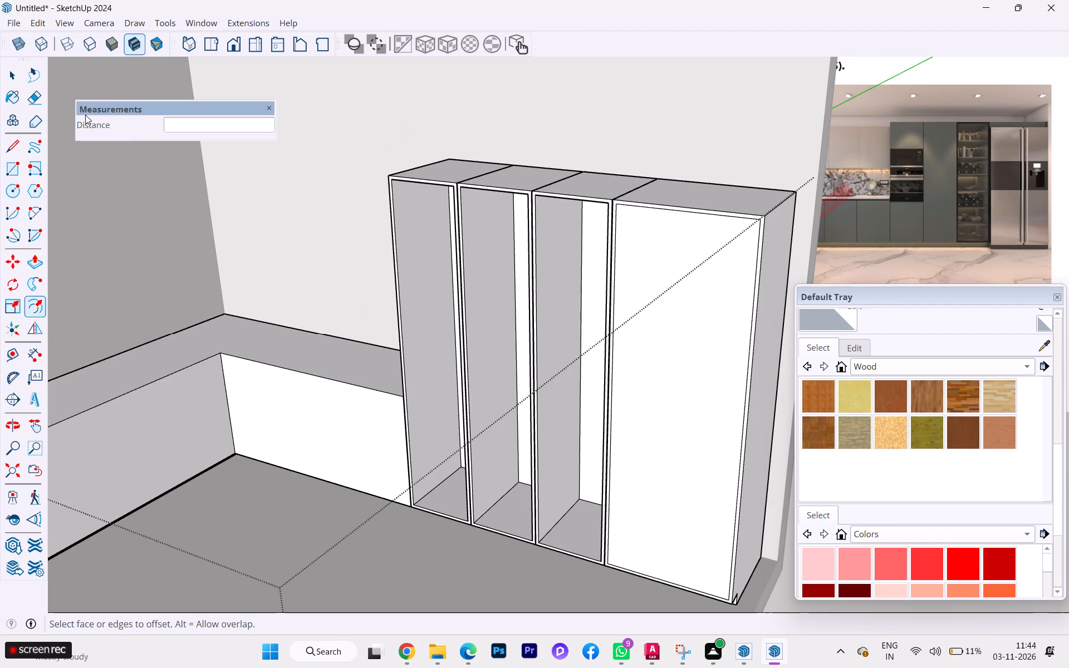
{"action": "left_click", "coordinate": [16, 72]}
{"action": "left_click", "coordinate": [714, 238]}
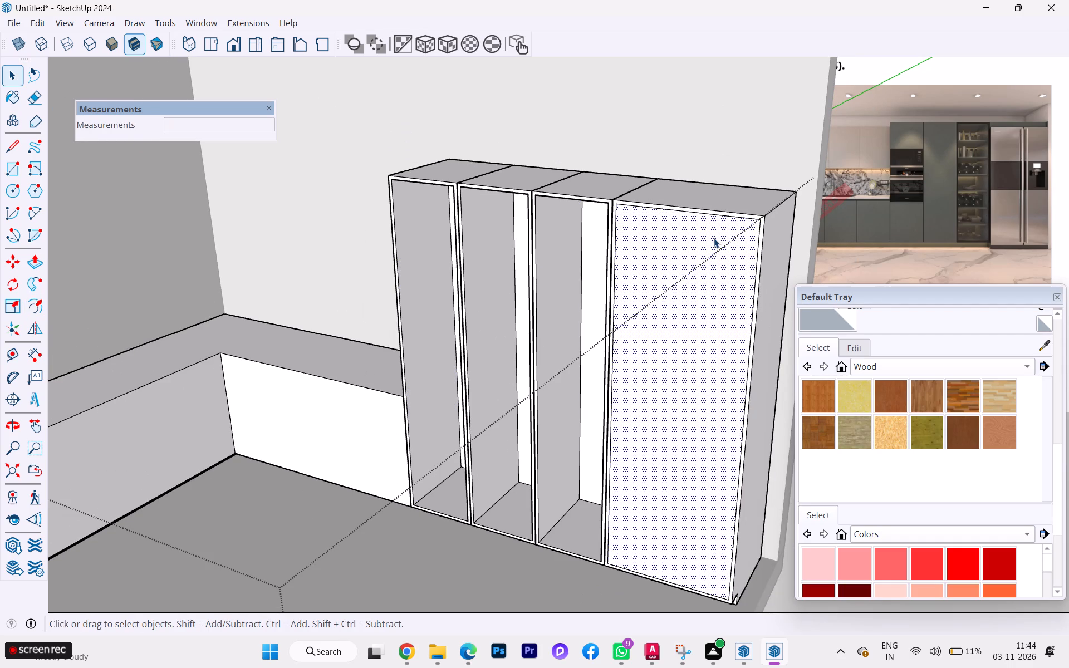
{"action": "key", "text": "p"}
{"action": "key", "text": "Return"}
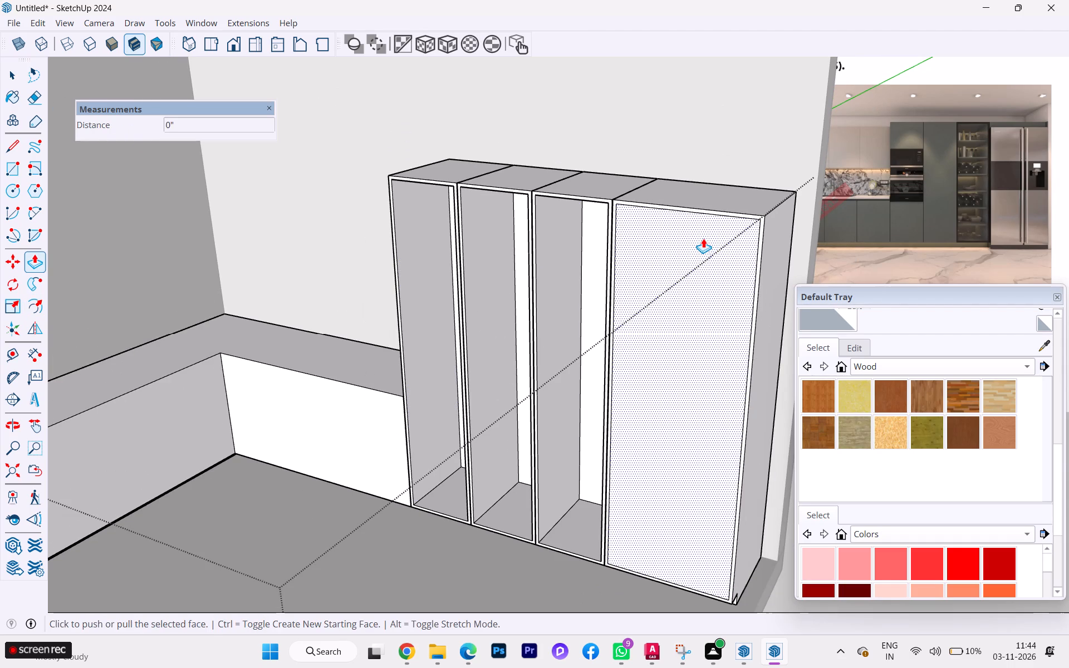
{"action": "left_click", "coordinate": [730, 258]}
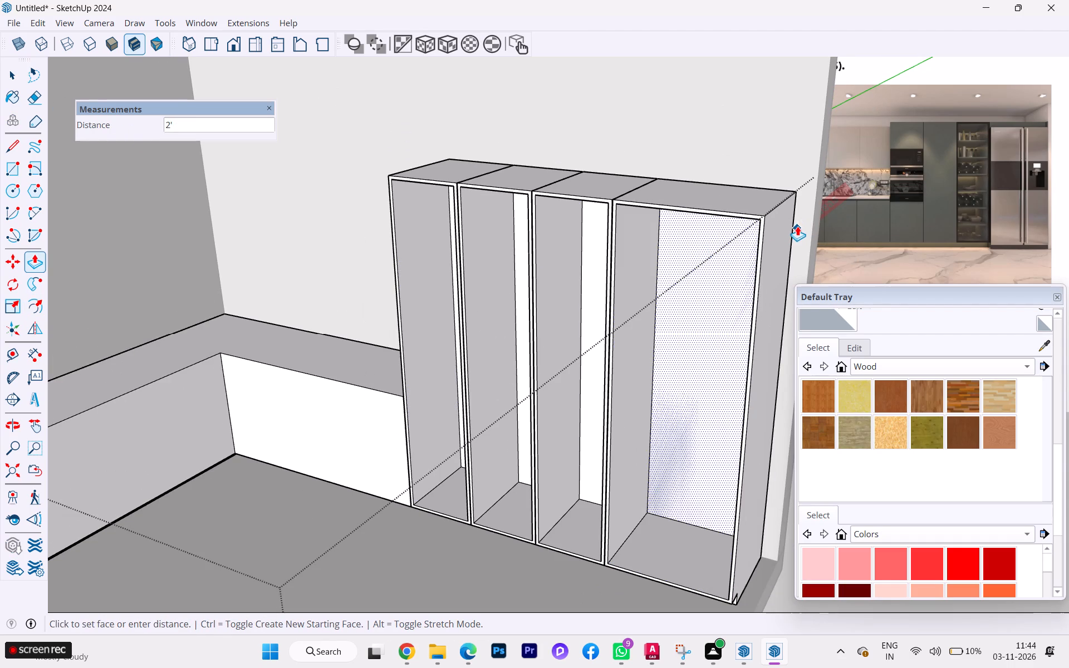
{"action": "left_click", "coordinate": [793, 228]}
Examine the hollowed wide end cabinet and the row of tall units from several angles against the reference images.
{"action": "scroll", "coordinate": [710, 180], "scroll_direction": "down", "scroll_amount": 5}
{"action": "scroll", "coordinate": [686, 348], "scroll_direction": "up", "scroll_amount": 4}
{"action": "scroll", "coordinate": [686, 348], "scroll_direction": "down", "scroll_amount": 1}
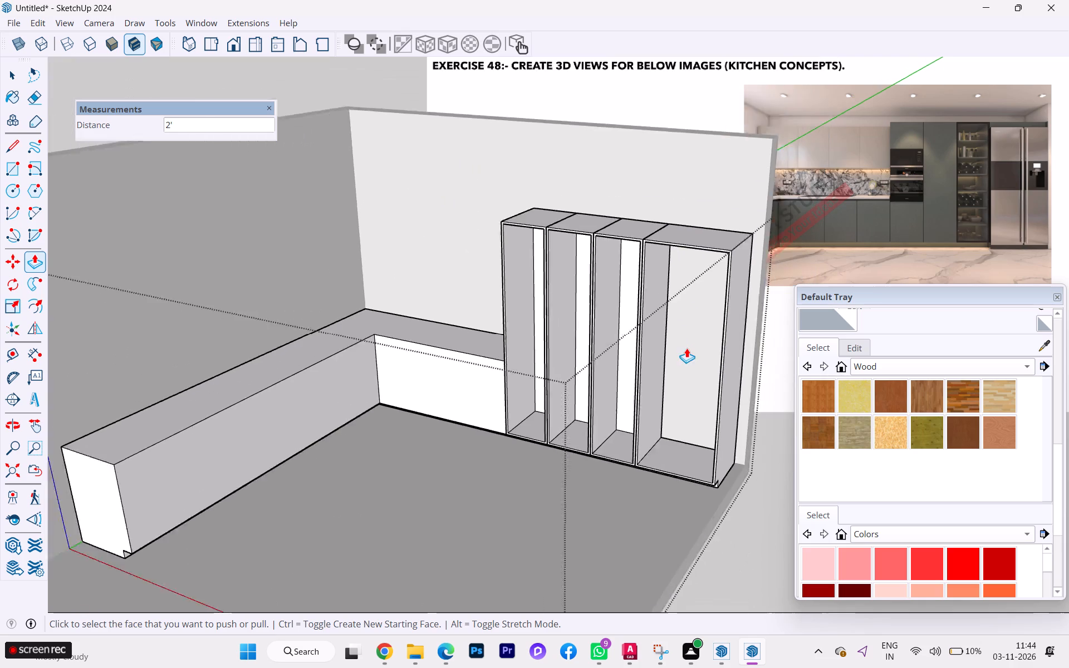
{"action": "scroll", "coordinate": [677, 348], "scroll_direction": "down", "scroll_amount": 1}
{"action": "middle_click_drag", "start_coordinate": [669, 350], "coordinate": [466, 389]}
{"action": "scroll", "coordinate": [609, 397], "scroll_direction": "up", "scroll_amount": 5}
{"action": "scroll", "coordinate": [619, 391], "scroll_direction": "down", "scroll_amount": 1}
{"action": "scroll", "coordinate": [619, 391], "scroll_direction": "up", "scroll_amount": 4}
{"action": "scroll", "coordinate": [671, 395], "scroll_direction": "up", "scroll_amount": 2}
{"action": "scroll", "coordinate": [671, 395], "scroll_direction": "down", "scroll_amount": 2}
{"action": "scroll", "coordinate": [671, 395], "scroll_direction": "up", "scroll_amount": 4}
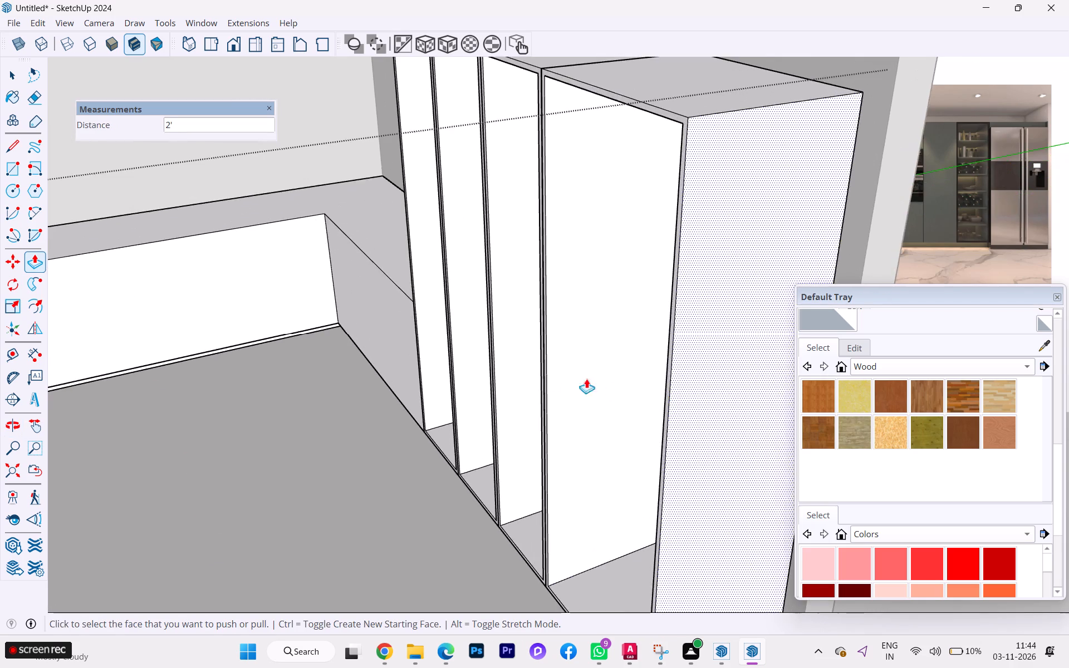
{"action": "scroll", "coordinate": [483, 385], "scroll_direction": "down", "scroll_amount": 2}
{"action": "middle_click_drag", "start_coordinate": [487, 387], "coordinate": [616, 391]}
{"action": "scroll", "coordinate": [290, 375], "scroll_direction": "down", "scroll_amount": 3}
{"action": "scroll", "coordinate": [287, 376], "scroll_direction": "up", "scroll_amount": 1}
{"action": "scroll", "coordinate": [287, 376], "scroll_direction": "down", "scroll_amount": 2}
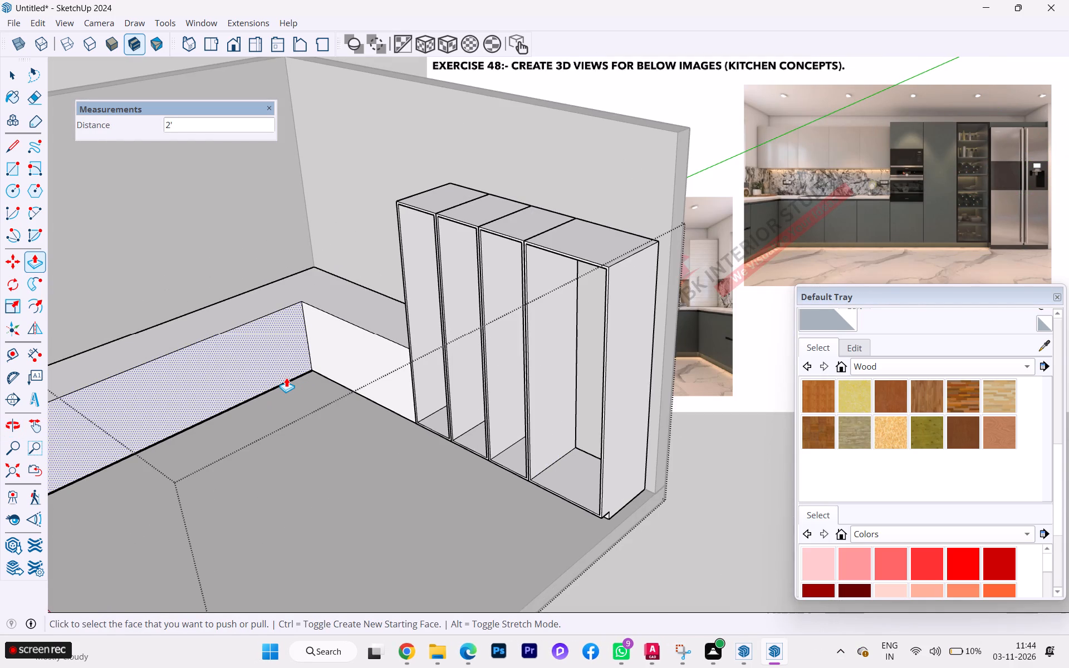
{"action": "scroll", "coordinate": [286, 377], "scroll_direction": "down", "scroll_amount": 4}
{"action": "scroll", "coordinate": [491, 425], "scroll_direction": "down", "scroll_amount": 1}
{"action": "scroll", "coordinate": [474, 446], "scroll_direction": "up", "scroll_amount": 5}
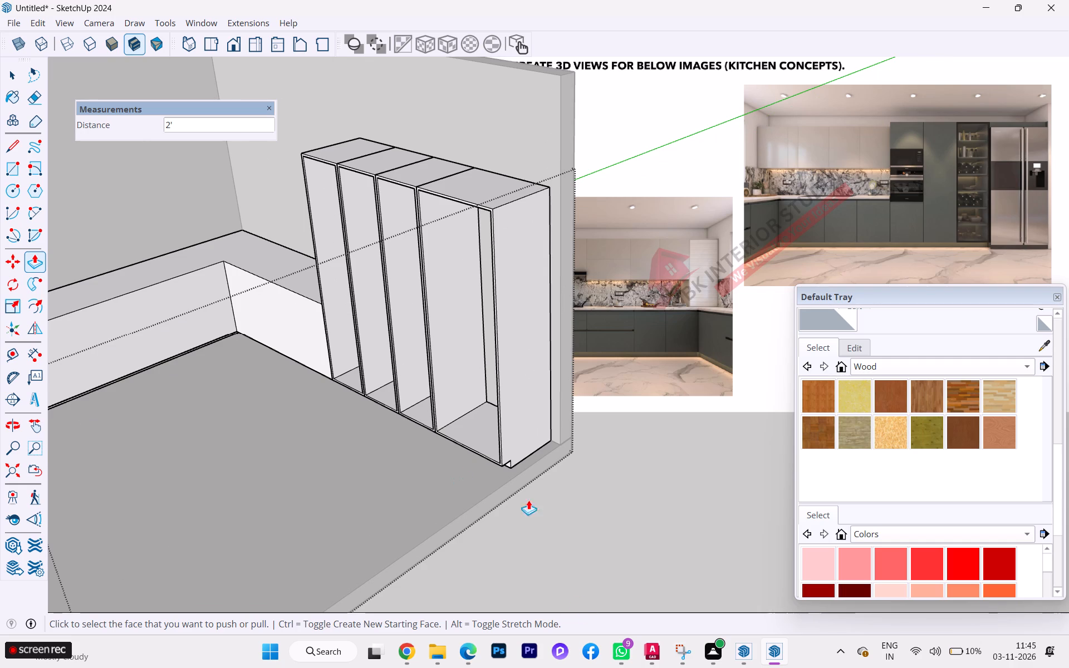
{"action": "scroll", "coordinate": [541, 473], "scroll_direction": "up", "scroll_amount": 2}
{"action": "scroll", "coordinate": [535, 460], "scroll_direction": "down", "scroll_amount": 3}
{"action": "scroll", "coordinate": [531, 458], "scroll_direction": "up", "scroll_amount": 2}
{"action": "scroll", "coordinate": [518, 451], "scroll_direction": "down", "scroll_amount": 2}
{"action": "scroll", "coordinate": [517, 450], "scroll_direction": "up", "scroll_amount": 6}
{"action": "scroll", "coordinate": [570, 459], "scroll_direction": "up", "scroll_amount": 1}
{"action": "scroll", "coordinate": [570, 459], "scroll_direction": "down", "scroll_amount": 3}
{"action": "scroll", "coordinate": [570, 459], "scroll_direction": "up", "scroll_amount": 3}
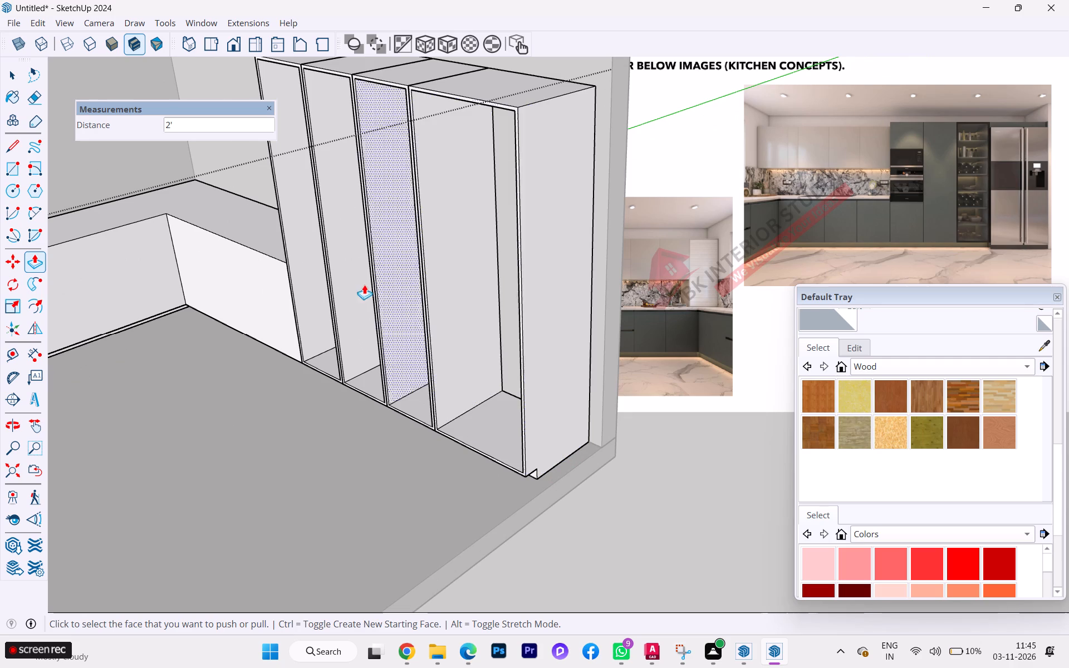
{"action": "scroll", "coordinate": [435, 144], "scroll_direction": "up", "scroll_amount": 5}
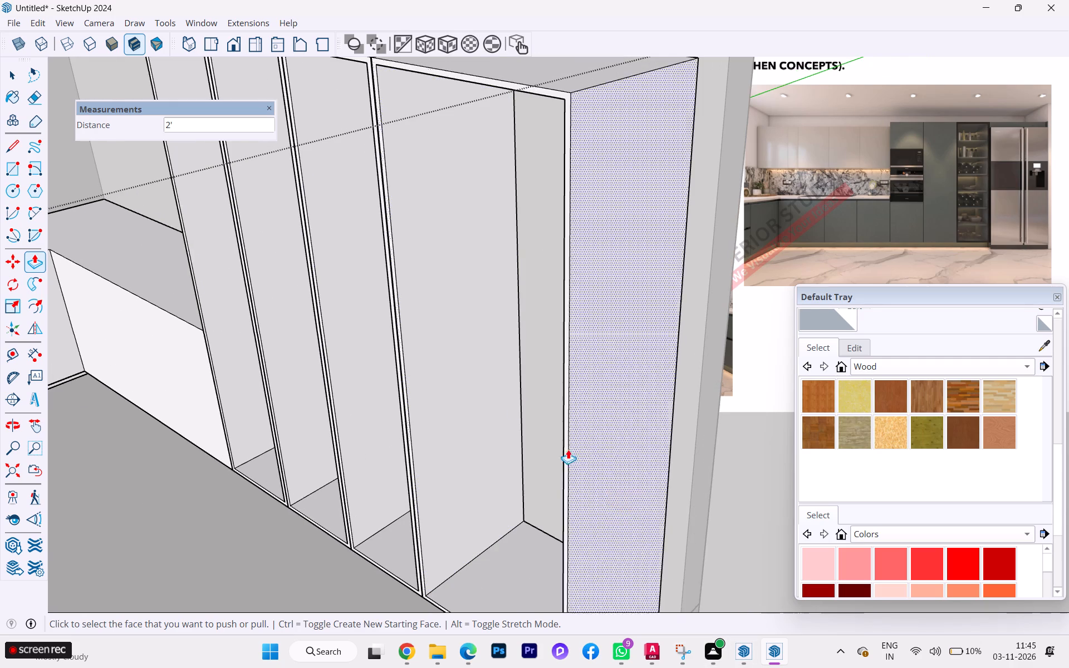
{"action": "scroll", "coordinate": [431, 326], "scroll_direction": "down", "scroll_amount": 3}
{"action": "scroll", "coordinate": [431, 325], "scroll_direction": "up", "scroll_amount": 1}
{"action": "scroll", "coordinate": [431, 325], "scroll_direction": "down", "scroll_amount": 5}
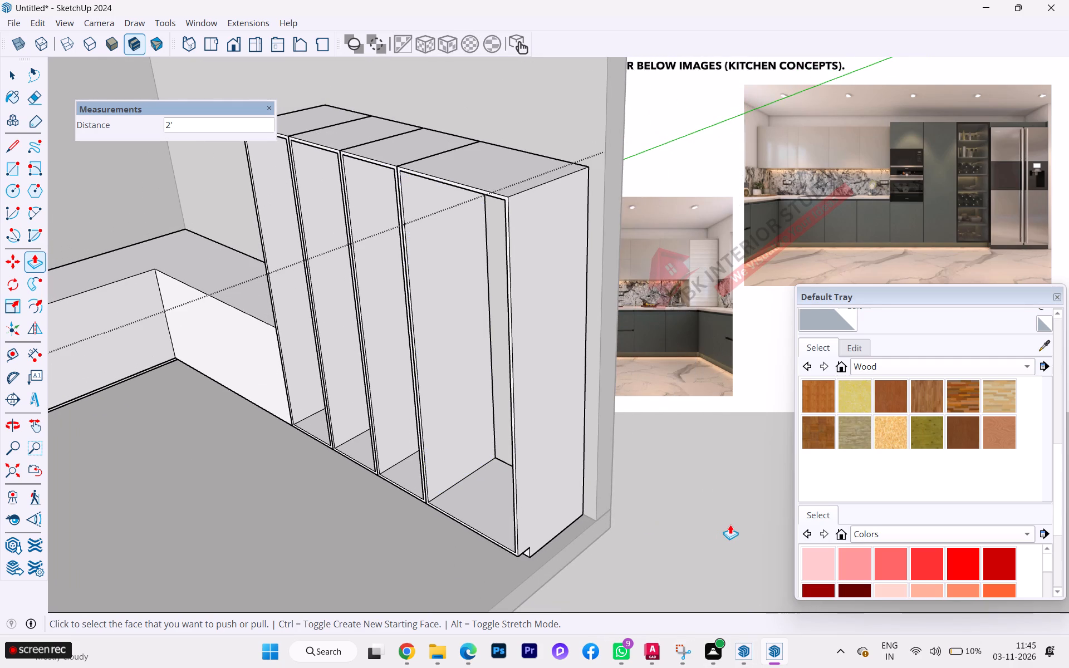
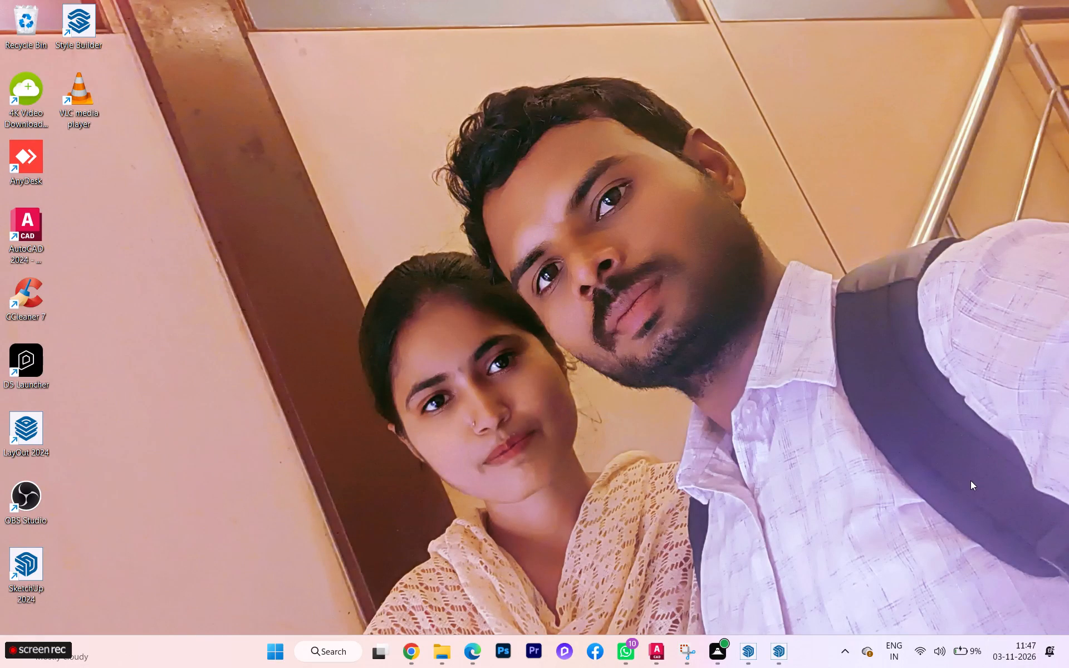
Switch to the SketchUp kitchen model and view the hollowed tall units within the room.
{"action": "left_click", "coordinate": [771, 650]}
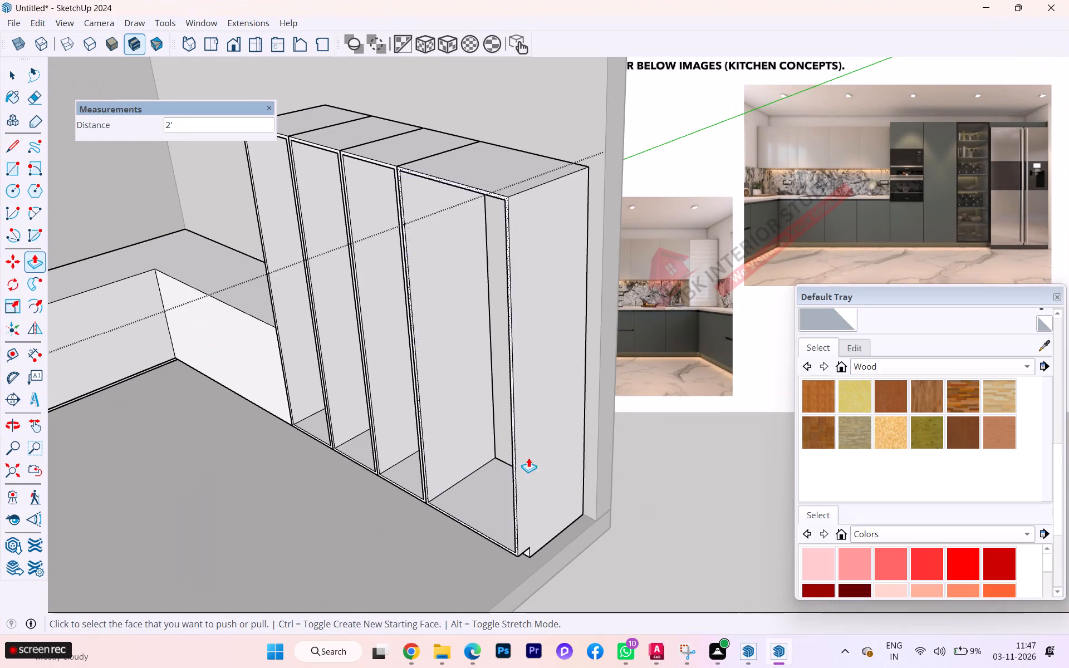
{"action": "scroll", "coordinate": [547, 447], "scroll_direction": "down", "scroll_amount": 6}
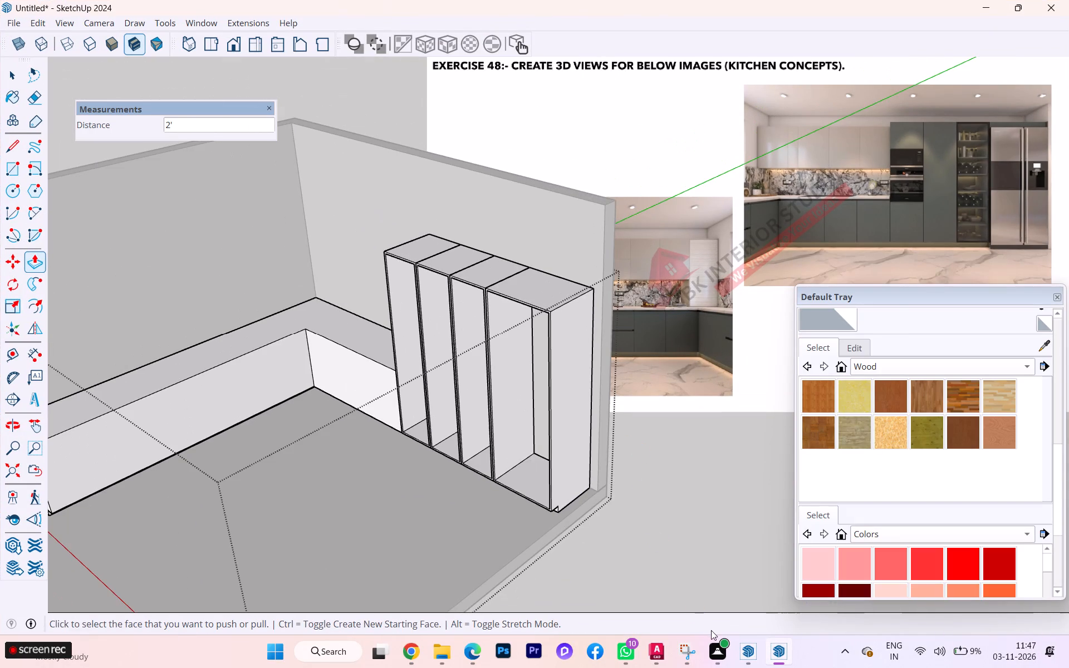
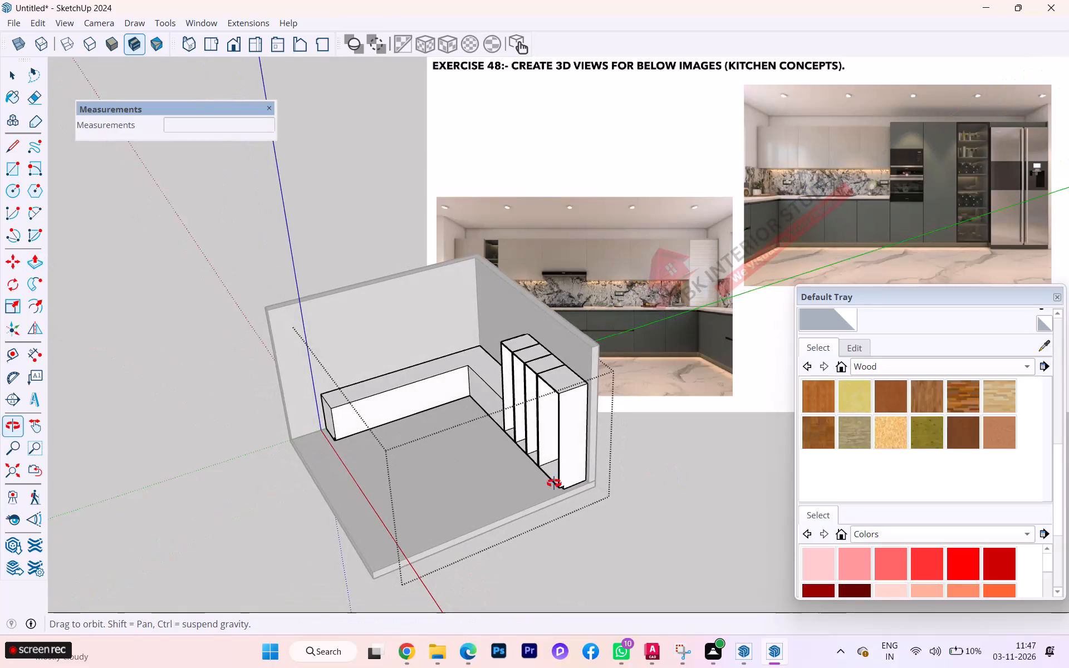
Make the OPEN CABINET tag visible and exit the tall-unit group being edited.
{"action": "scroll", "coordinate": [537, 385], "scroll_direction": "up", "scroll_amount": 14}
{"action": "scroll", "coordinate": [567, 381], "scroll_direction": "down", "scroll_amount": 3}
{"action": "scroll", "coordinate": [568, 382], "scroll_direction": "up", "scroll_amount": 4}
{"action": "scroll", "coordinate": [569, 390], "scroll_direction": "down", "scroll_amount": 1}
{"action": "scroll", "coordinate": [565, 385], "scroll_direction": "up", "scroll_amount": 1}
{"action": "scroll", "coordinate": [551, 372], "scroll_direction": "down", "scroll_amount": 3}
{"action": "scroll", "coordinate": [542, 365], "scroll_direction": "up", "scroll_amount": 1}
{"action": "scroll", "coordinate": [542, 365], "scroll_direction": "down", "scroll_amount": 1}
{"action": "scroll", "coordinate": [542, 365], "scroll_direction": "up", "scroll_amount": 2}
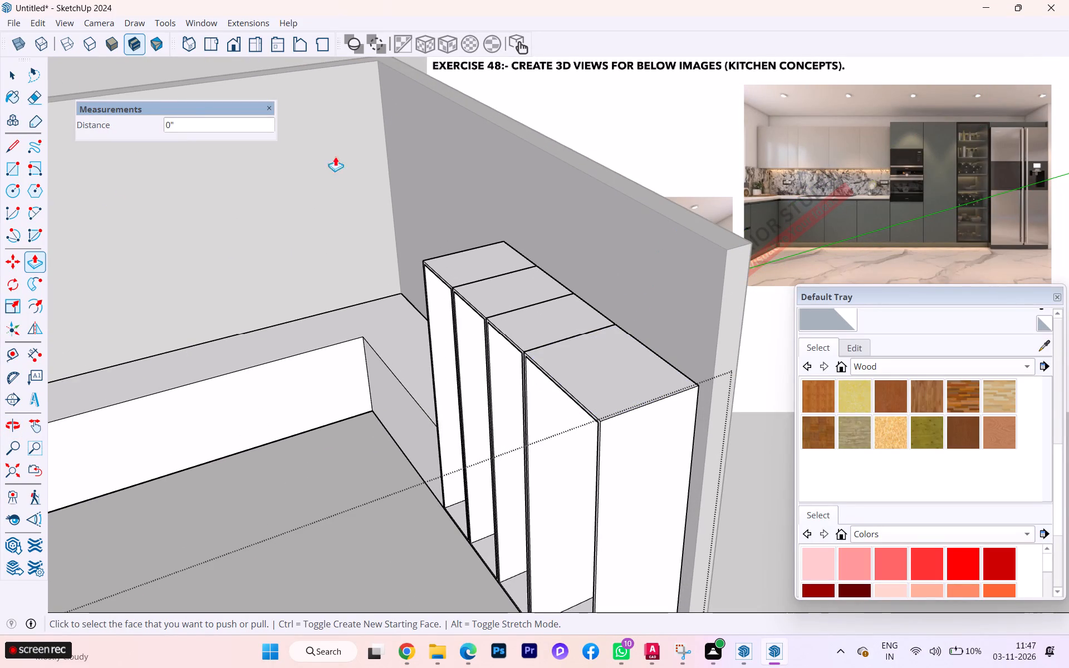
{"action": "scroll", "coordinate": [751, 306], "scroll_direction": "up", "scroll_amount": 4}
{"action": "scroll", "coordinate": [781, 326], "scroll_direction": "down", "scroll_amount": 1}
{"action": "scroll", "coordinate": [787, 331], "scroll_direction": "up", "scroll_amount": 3}
{"action": "scroll", "coordinate": [917, 420], "scroll_direction": "up", "scroll_amount": 1}
{"action": "scroll", "coordinate": [917, 420], "scroll_direction": "down", "scroll_amount": 2}
{"action": "scroll", "coordinate": [917, 420], "scroll_direction": "up", "scroll_amount": 5}
{"action": "scroll", "coordinate": [917, 419], "scroll_direction": "down", "scroll_amount": 1}
{"action": "scroll", "coordinate": [917, 419], "scroll_direction": "up", "scroll_amount": 7}
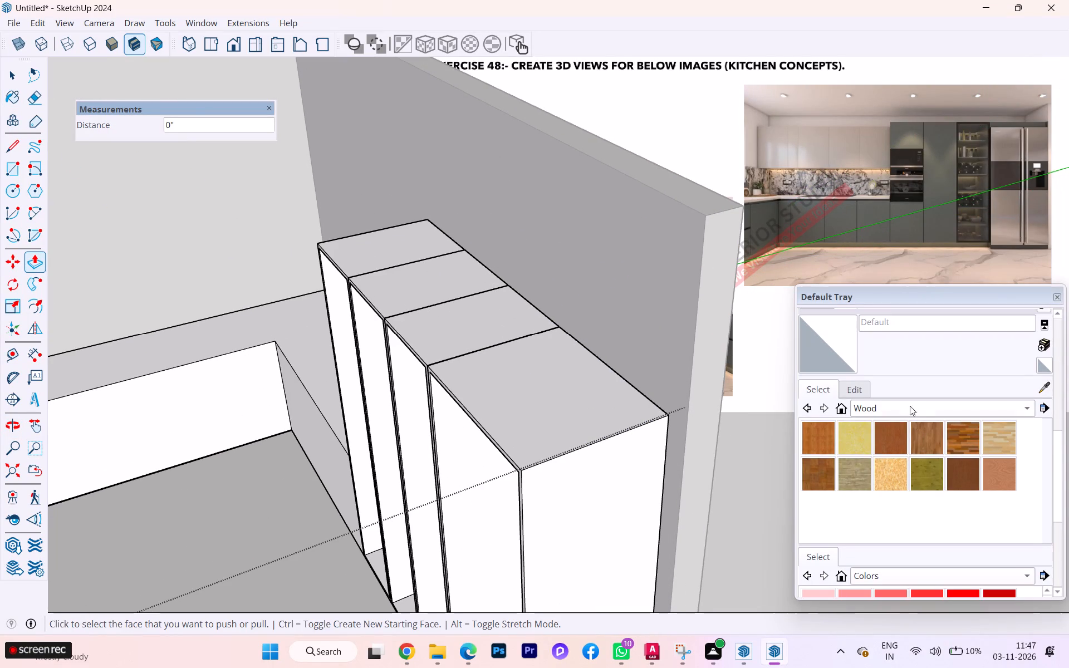
{"action": "scroll", "coordinate": [910, 406], "scroll_direction": "up", "scroll_amount": 4}
{"action": "scroll", "coordinate": [889, 384], "scroll_direction": "down", "scroll_amount": 1}
{"action": "scroll", "coordinate": [888, 382], "scroll_direction": "up", "scroll_amount": 3}
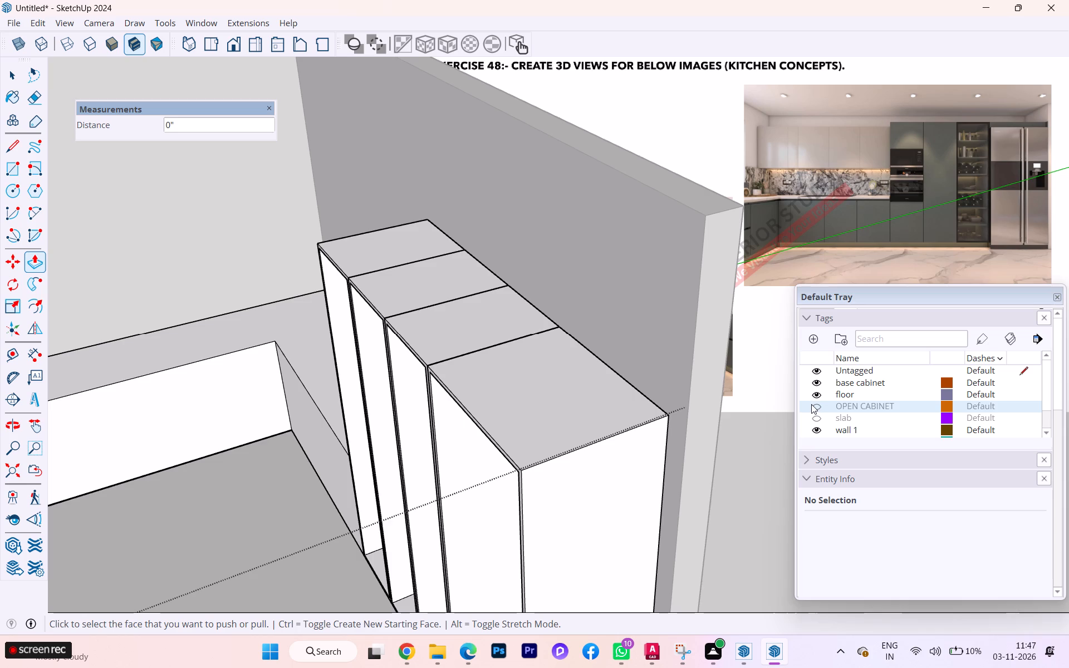
{"action": "left_click", "coordinate": [811, 404]}
{"action": "scroll", "coordinate": [707, 395], "scroll_direction": "down", "scroll_amount": 1}
{"action": "scroll", "coordinate": [705, 395], "scroll_direction": "up", "scroll_amount": 2}
{"action": "scroll", "coordinate": [699, 395], "scroll_direction": "down", "scroll_amount": 6}
{"action": "scroll", "coordinate": [563, 391], "scroll_direction": "up", "scroll_amount": 1}
{"action": "scroll", "coordinate": [559, 395], "scroll_direction": "down", "scroll_amount": 1}
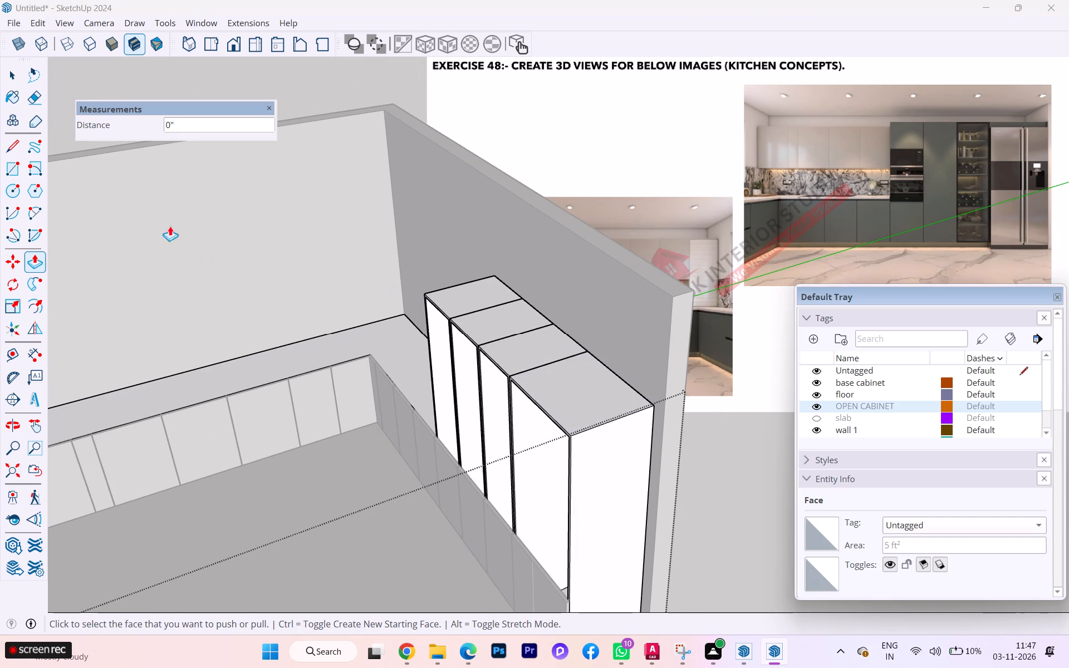
{"action": "left_click", "coordinate": [19, 80]}
{"action": "left_click", "coordinate": [741, 484]}
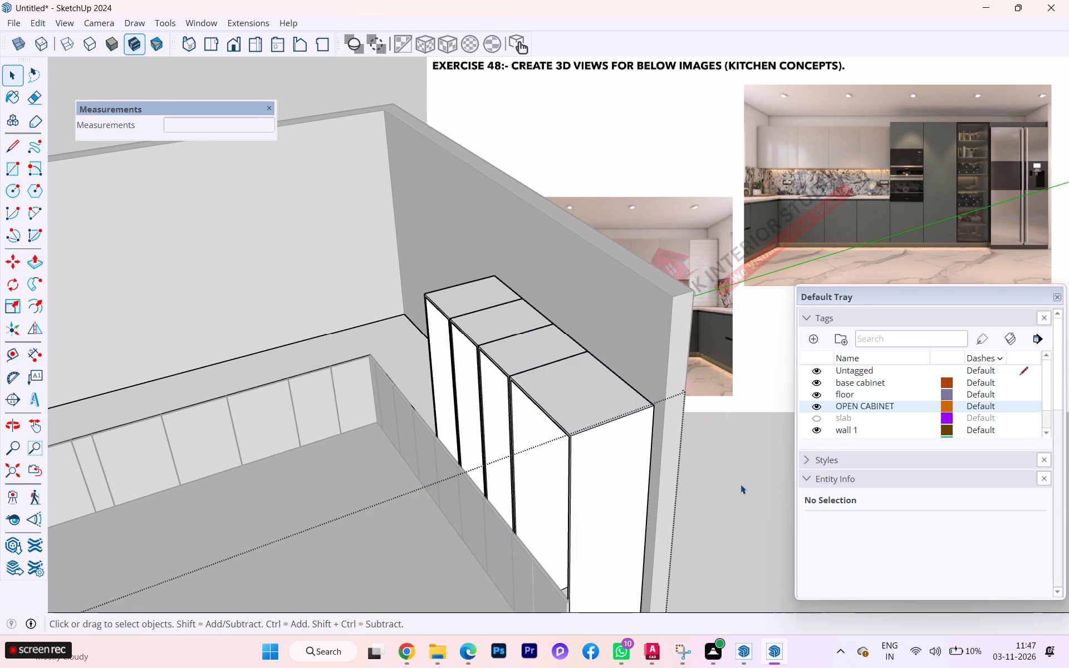
Examine where the base cabinet fronts meet the open faces and side panels of the tall units.
{"action": "scroll", "coordinate": [504, 480], "scroll_direction": "down", "scroll_amount": 1}
{"action": "scroll", "coordinate": [504, 480], "scroll_direction": "up", "scroll_amount": 2}
{"action": "scroll", "coordinate": [502, 479], "scroll_direction": "down", "scroll_amount": 1}
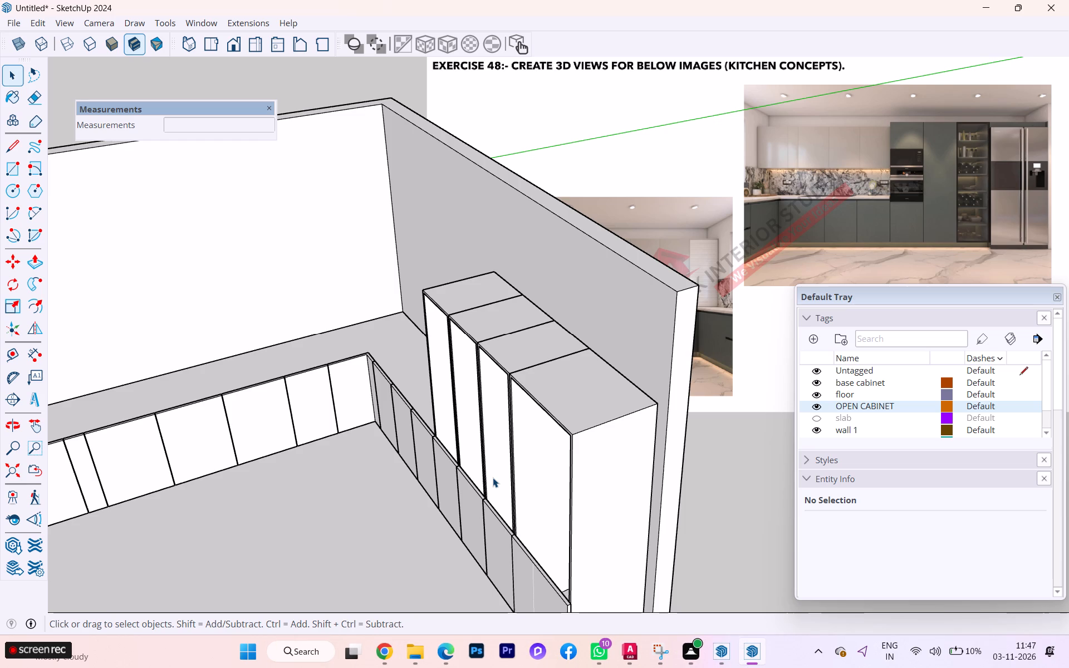
{"action": "scroll", "coordinate": [560, 438], "scroll_direction": "up", "scroll_amount": 1}
{"action": "scroll", "coordinate": [560, 438], "scroll_direction": "down", "scroll_amount": 1}
{"action": "scroll", "coordinate": [560, 438], "scroll_direction": "up", "scroll_amount": 3}
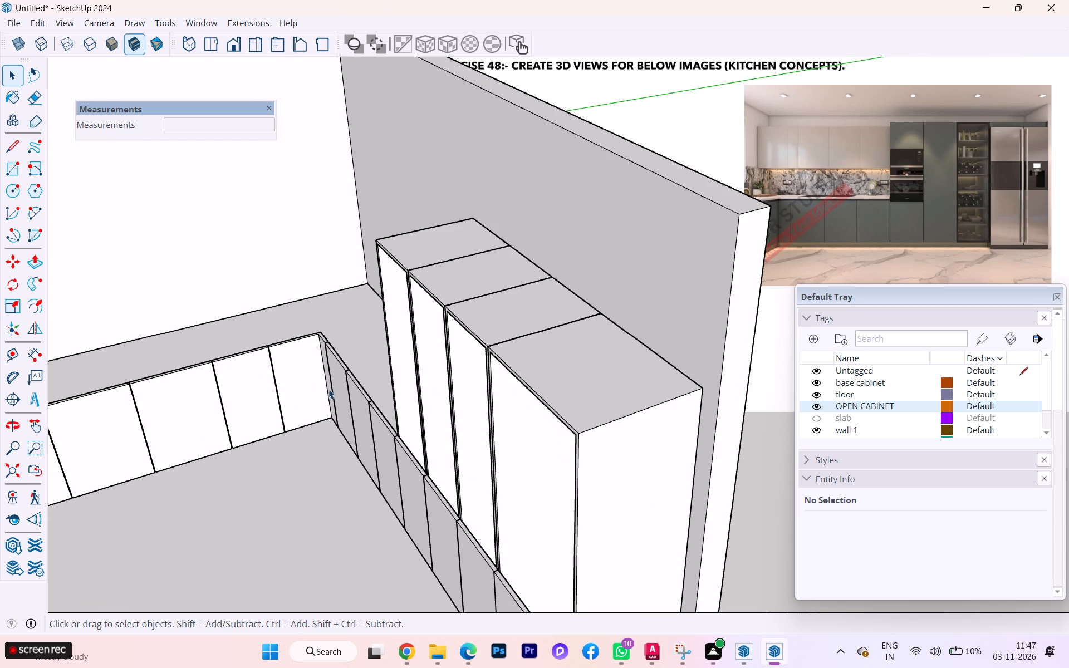
{"action": "scroll", "coordinate": [328, 387], "scroll_direction": "down", "scroll_amount": 10}
{"action": "scroll", "coordinate": [399, 502], "scroll_direction": "down", "scroll_amount": 1}
{"action": "scroll", "coordinate": [408, 505], "scroll_direction": "up", "scroll_amount": 9}
{"action": "scroll", "coordinate": [410, 507], "scroll_direction": "down", "scroll_amount": 2}
{"action": "scroll", "coordinate": [411, 507], "scroll_direction": "up", "scroll_amount": 1}
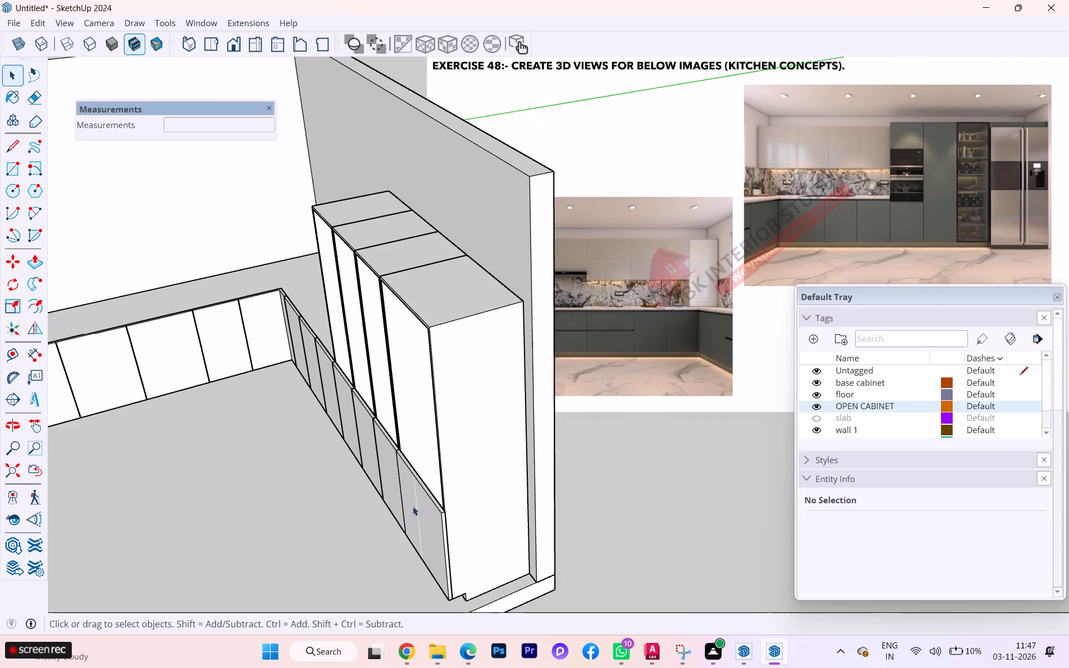
{"action": "scroll", "coordinate": [413, 502], "scroll_direction": "up", "scroll_amount": 6}
{"action": "scroll", "coordinate": [404, 443], "scroll_direction": "up", "scroll_amount": 17}
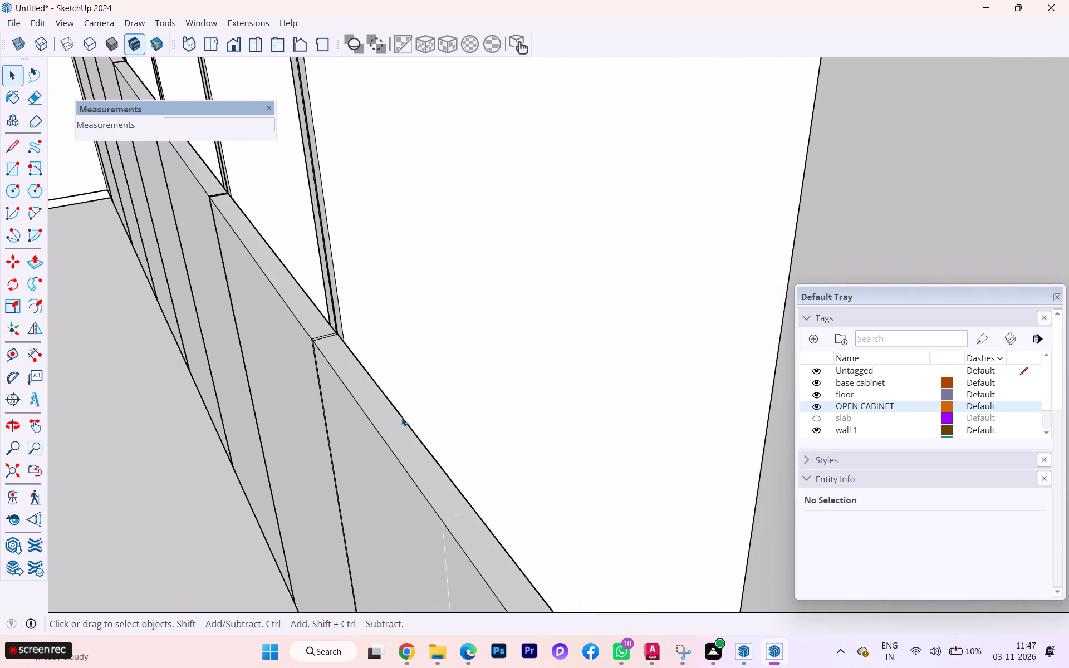
{"action": "scroll", "coordinate": [401, 417], "scroll_direction": "up", "scroll_amount": 1}
{"action": "scroll", "coordinate": [370, 419], "scroll_direction": "down", "scroll_amount": 4}
{"action": "middle_click_drag", "start_coordinate": [365, 421], "coordinate": [641, 415]}
{"action": "scroll", "coordinate": [449, 468], "scroll_direction": "up", "scroll_amount": 4}
{"action": "scroll", "coordinate": [261, 448], "scroll_direction": "down", "scroll_amount": 4}
{"action": "scroll", "coordinate": [256, 449], "scroll_direction": "up", "scroll_amount": 1}
{"action": "scroll", "coordinate": [255, 450], "scroll_direction": "down", "scroll_amount": 2}
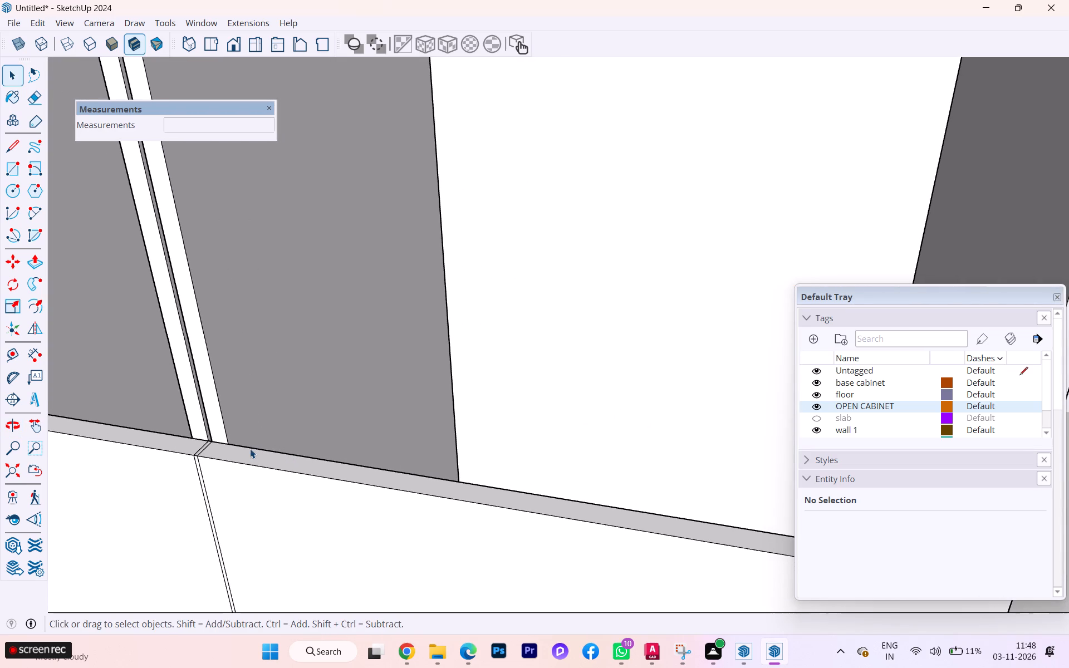
{"action": "scroll", "coordinate": [273, 451], "scroll_direction": "down", "scroll_amount": 1}
{"action": "scroll", "coordinate": [273, 451], "scroll_direction": "up", "scroll_amount": 1}
{"action": "scroll", "coordinate": [273, 451], "scroll_direction": "down", "scroll_amount": 1}
{"action": "scroll", "coordinate": [182, 433], "scroll_direction": "down", "scroll_amount": 1}
{"action": "scroll", "coordinate": [182, 433], "scroll_direction": "up", "scroll_amount": 1}
{"action": "scroll", "coordinate": [182, 433], "scroll_direction": "down", "scroll_amount": 4}
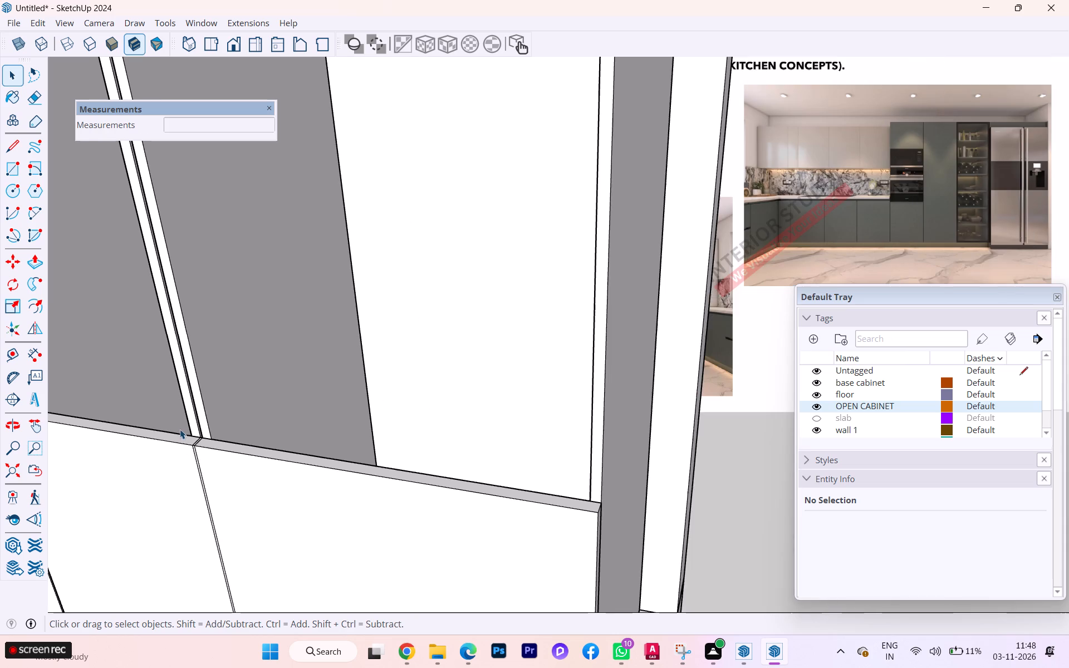
{"action": "scroll", "coordinate": [180, 434], "scroll_direction": "down", "scroll_amount": 1}
{"action": "scroll", "coordinate": [180, 434], "scroll_direction": "up", "scroll_amount": 1}
{"action": "scroll", "coordinate": [180, 435], "scroll_direction": "down", "scroll_amount": 1}
{"action": "scroll", "coordinate": [180, 435], "scroll_direction": "up", "scroll_amount": 1}
{"action": "scroll", "coordinate": [180, 435], "scroll_direction": "down", "scroll_amount": 1}
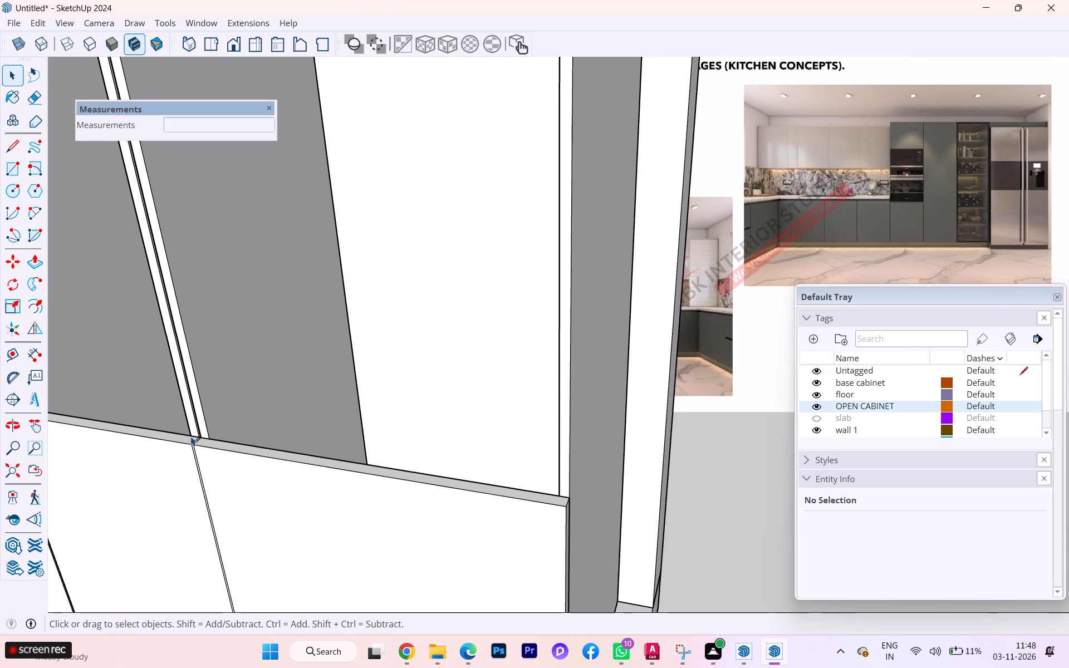
{"action": "scroll", "coordinate": [198, 421], "scroll_direction": "down", "scroll_amount": 1}
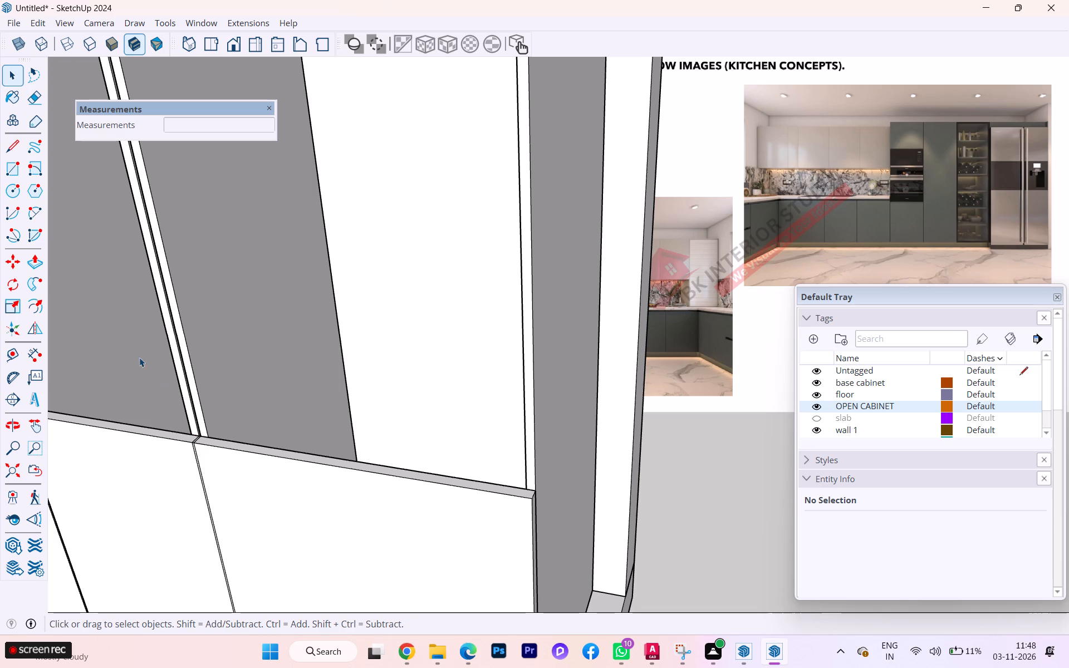
{"action": "scroll", "coordinate": [384, 146], "scroll_direction": "down", "scroll_amount": 2}
{"action": "scroll", "coordinate": [374, 156], "scroll_direction": "up", "scroll_amount": 3}
{"action": "scroll", "coordinate": [371, 160], "scroll_direction": "down", "scroll_amount": 14}
{"action": "scroll", "coordinate": [359, 184], "scroll_direction": "up", "scroll_amount": 2}
{"action": "scroll", "coordinate": [359, 185], "scroll_direction": "down", "scroll_amount": 1}
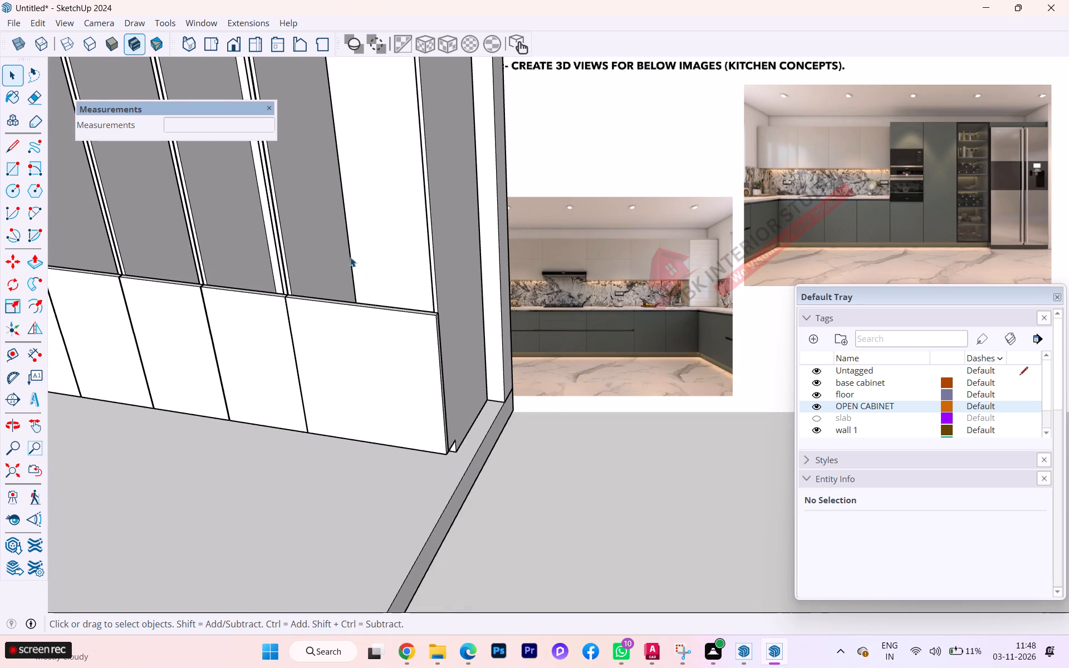
{"action": "scroll", "coordinate": [346, 237], "scroll_direction": "down", "scroll_amount": 3}
{"action": "scroll", "coordinate": [303, 266], "scroll_direction": "down", "scroll_amount": 2}
{"action": "middle_click_drag", "start_coordinate": [322, 256], "coordinate": [553, 291]}
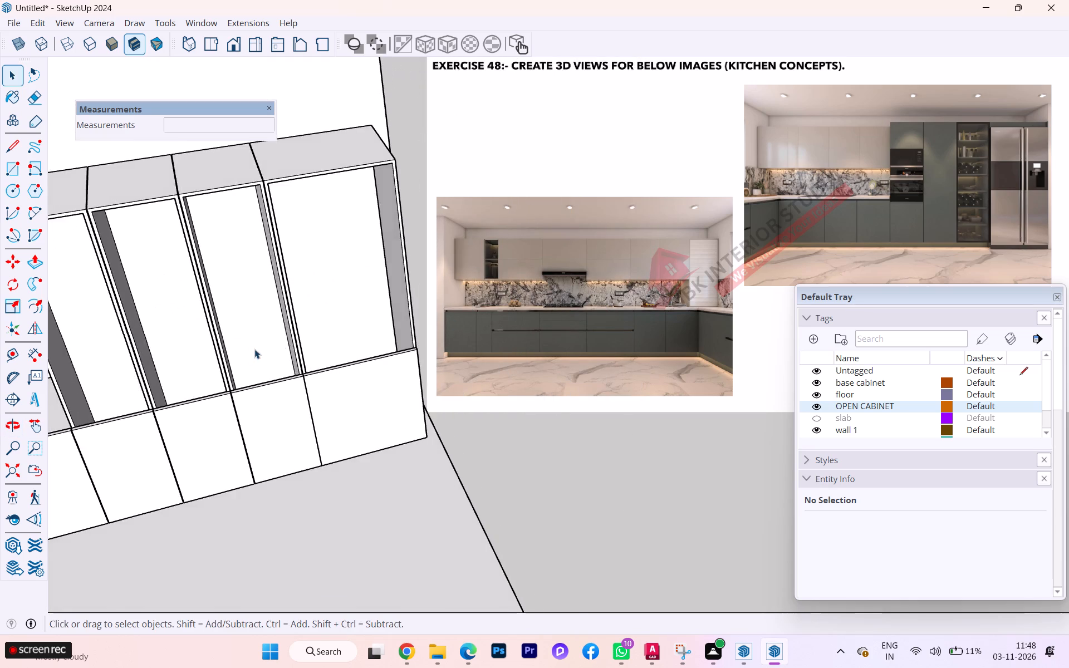
{"action": "scroll", "coordinate": [252, 350], "scroll_direction": "up", "scroll_amount": 7}
{"action": "scroll", "coordinate": [182, 437], "scroll_direction": "up", "scroll_amount": 3}
{"action": "scroll", "coordinate": [182, 428], "scroll_direction": "down", "scroll_amount": 2}
{"action": "scroll", "coordinate": [193, 424], "scroll_direction": "up", "scroll_amount": 1}
{"action": "scroll", "coordinate": [194, 424], "scroll_direction": "down", "scroll_amount": 2}
{"action": "scroll", "coordinate": [196, 424], "scroll_direction": "up", "scroll_amount": 11}
{"action": "scroll", "coordinate": [203, 424], "scroll_direction": "down", "scroll_amount": 2}
{"action": "scroll", "coordinate": [203, 424], "scroll_direction": "up", "scroll_amount": 5}
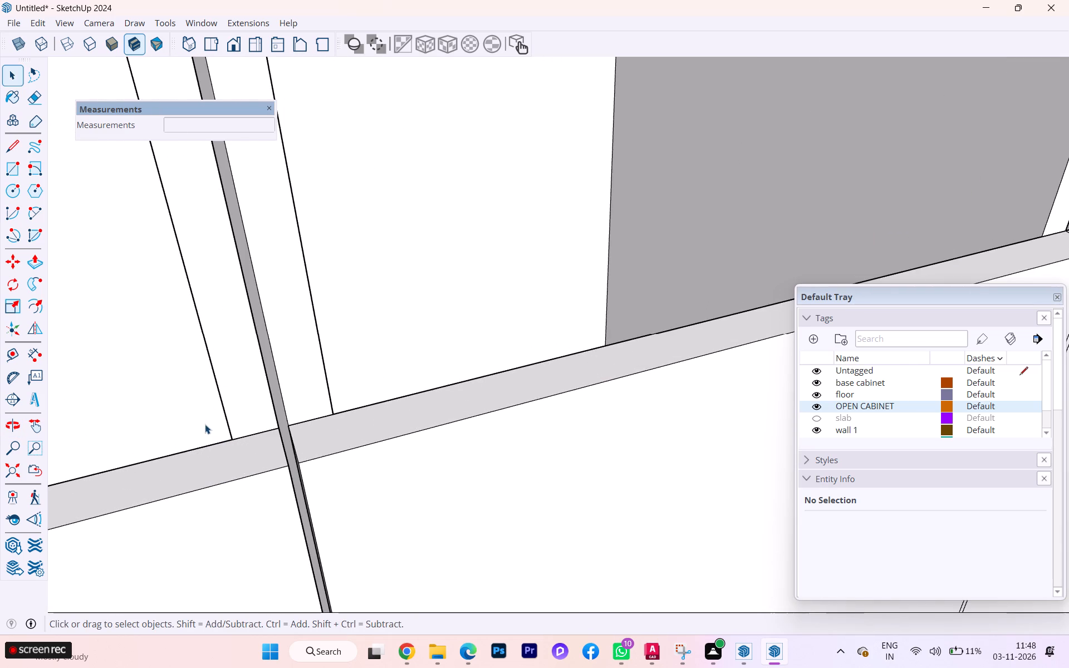
{"action": "scroll", "coordinate": [442, 381], "scroll_direction": "down", "scroll_amount": 2}
{"action": "scroll", "coordinate": [465, 382], "scroll_direction": "up", "scroll_amount": 4}
{"action": "scroll", "coordinate": [489, 383], "scroll_direction": "down", "scroll_amount": 1}
{"action": "scroll", "coordinate": [625, 375], "scroll_direction": "down", "scroll_amount": 5}
{"action": "scroll", "coordinate": [668, 376], "scroll_direction": "up", "scroll_amount": 2}
{"action": "scroll", "coordinate": [668, 376], "scroll_direction": "down", "scroll_amount": 2}
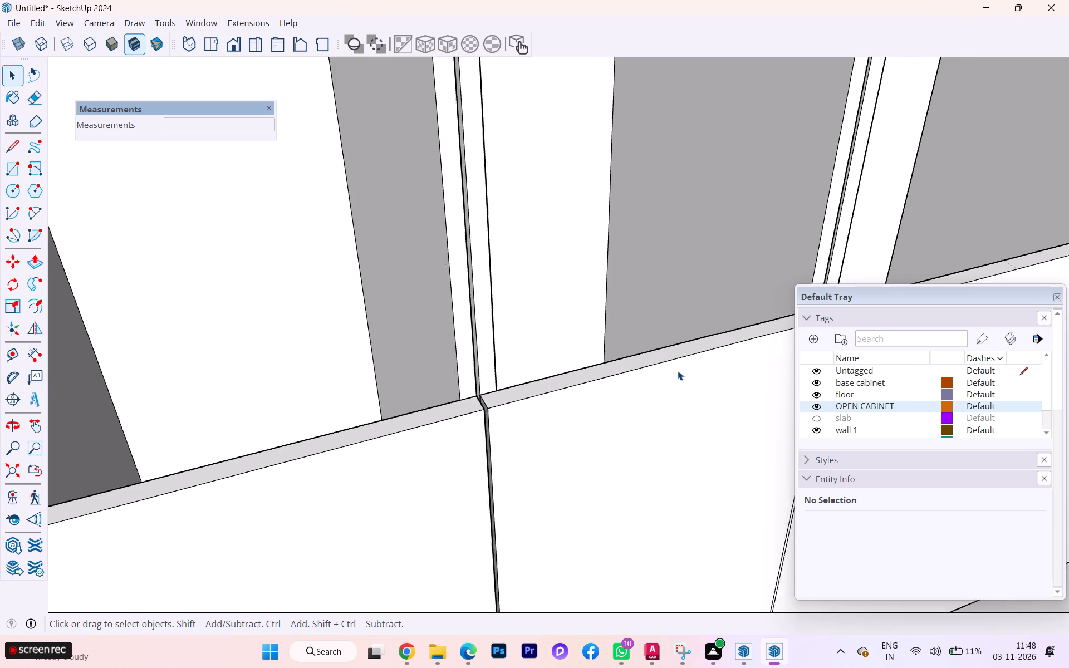
{"action": "scroll", "coordinate": [678, 371], "scroll_direction": "down", "scroll_amount": 1}
{"action": "scroll", "coordinate": [678, 371], "scroll_direction": "up", "scroll_amount": 3}
{"action": "scroll", "coordinate": [678, 371], "scroll_direction": "down", "scroll_amount": 19}
Open the base-front group and push the top of the front before the tall unit nearest the room corner down 1' 5 1/4".
{"action": "middle_click_drag", "start_coordinate": [445, 395], "coordinate": [571, 476]}
{"action": "scroll", "coordinate": [578, 500], "scroll_direction": "up", "scroll_amount": 2}
{"action": "scroll", "coordinate": [578, 502], "scroll_direction": "down", "scroll_amount": 2}
{"action": "scroll", "coordinate": [578, 502], "scroll_direction": "up", "scroll_amount": 6}
{"action": "left_click", "coordinate": [521, 530]}
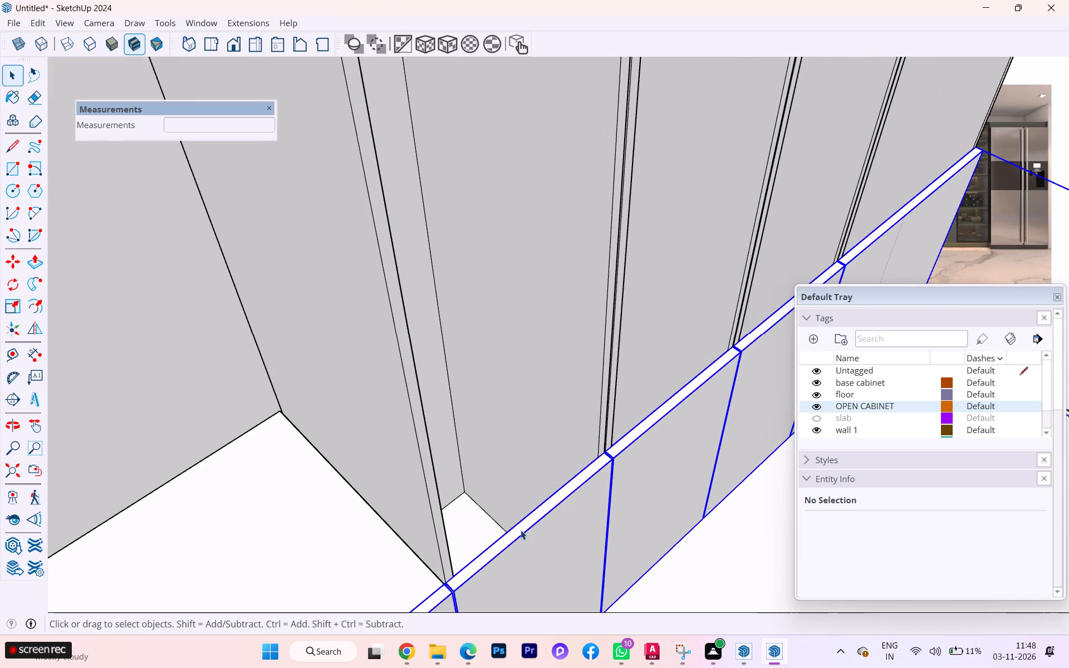
{"action": "double_click", "coordinate": [509, 531]}
{"action": "left_click", "coordinate": [509, 537]}
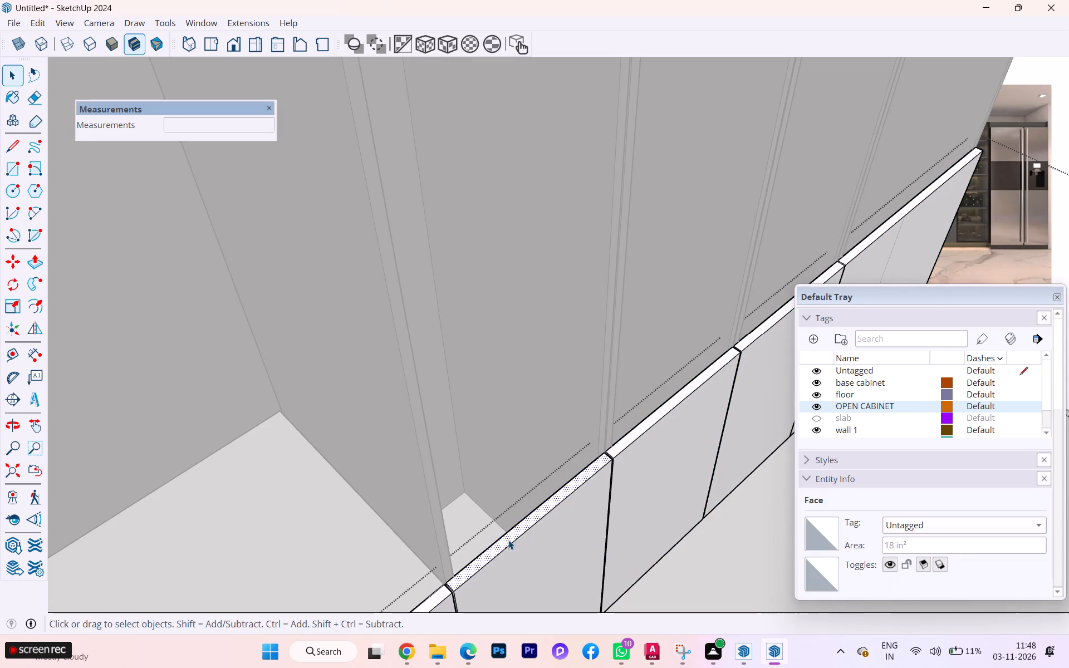
{"action": "key", "text": "p"}
{"action": "left_click_drag", "start_coordinate": [558, 502], "coordinate": [564, 609]}
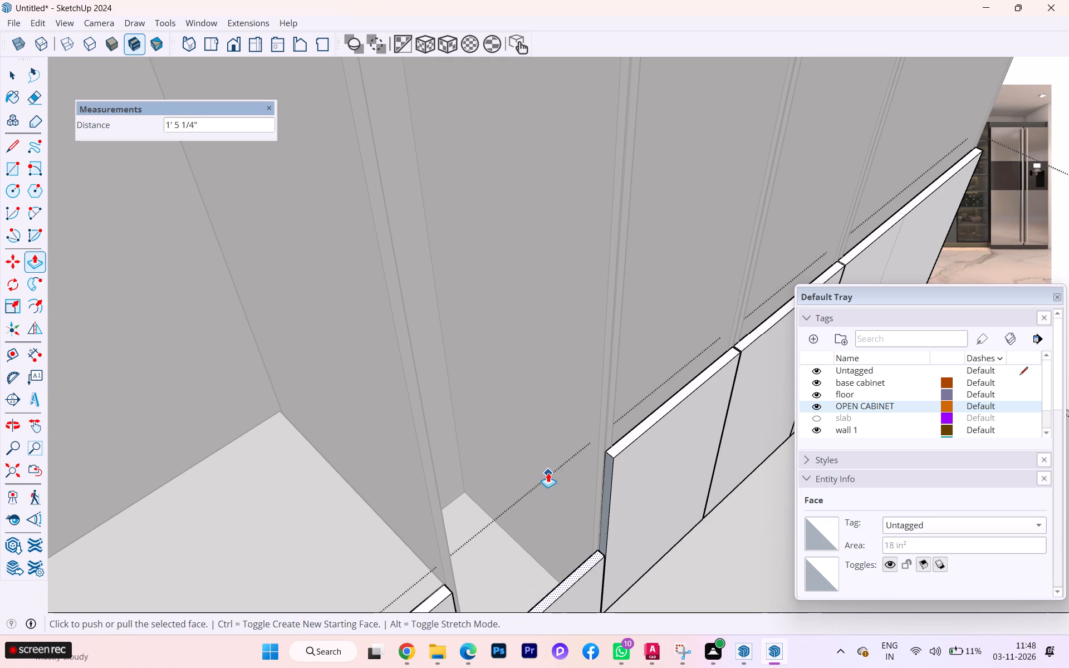
{"action": "scroll", "coordinate": [528, 392], "scroll_direction": "down", "scroll_amount": 4}
{"action": "scroll", "coordinate": [527, 392], "scroll_direction": "up", "scroll_amount": 1}
{"action": "scroll", "coordinate": [527, 392], "scroll_direction": "down", "scroll_amount": 2}
{"action": "scroll", "coordinate": [527, 393], "scroll_direction": "up", "scroll_amount": 3}
{"action": "scroll", "coordinate": [527, 394], "scroll_direction": "down", "scroll_amount": 1}
{"action": "scroll", "coordinate": [423, 320], "scroll_direction": "down", "scroll_amount": 4}
{"action": "scroll", "coordinate": [423, 320], "scroll_direction": "up", "scroll_amount": 1}
{"action": "scroll", "coordinate": [423, 320], "scroll_direction": "down", "scroll_amount": 3}
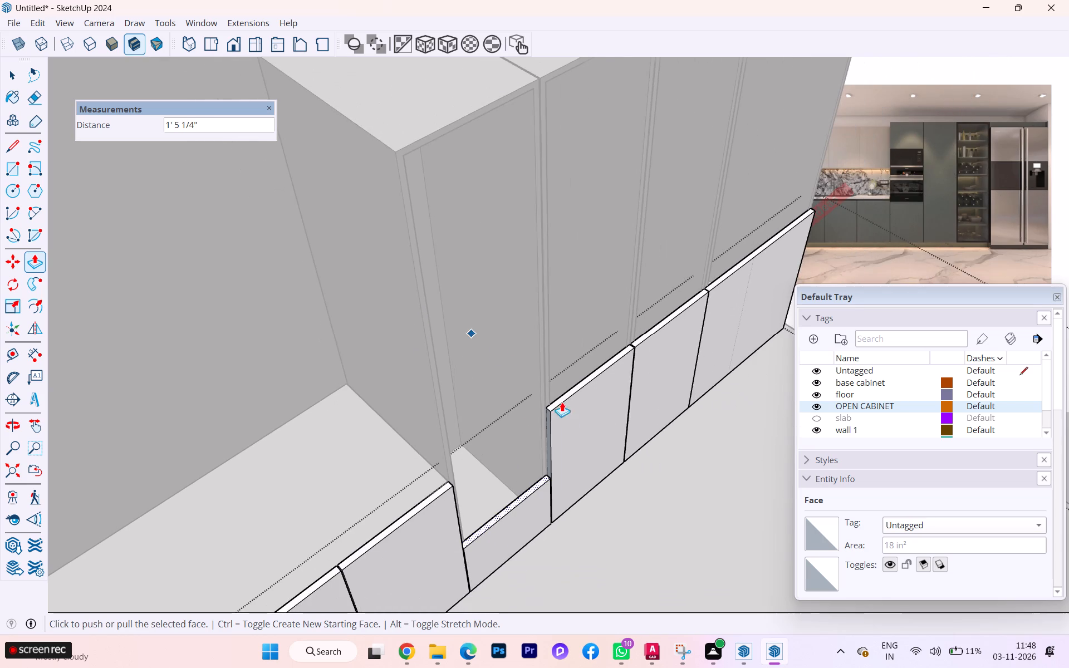
{"action": "key", "text": "Escape"}
Push the remainder of that front down 1' 1 3/4" to its bottom edge, removing it from before the tall unit.
{"action": "scroll", "coordinate": [565, 498], "scroll_direction": "up", "scroll_amount": 4}
{"action": "scroll", "coordinate": [508, 501], "scroll_direction": "up", "scroll_amount": 5}
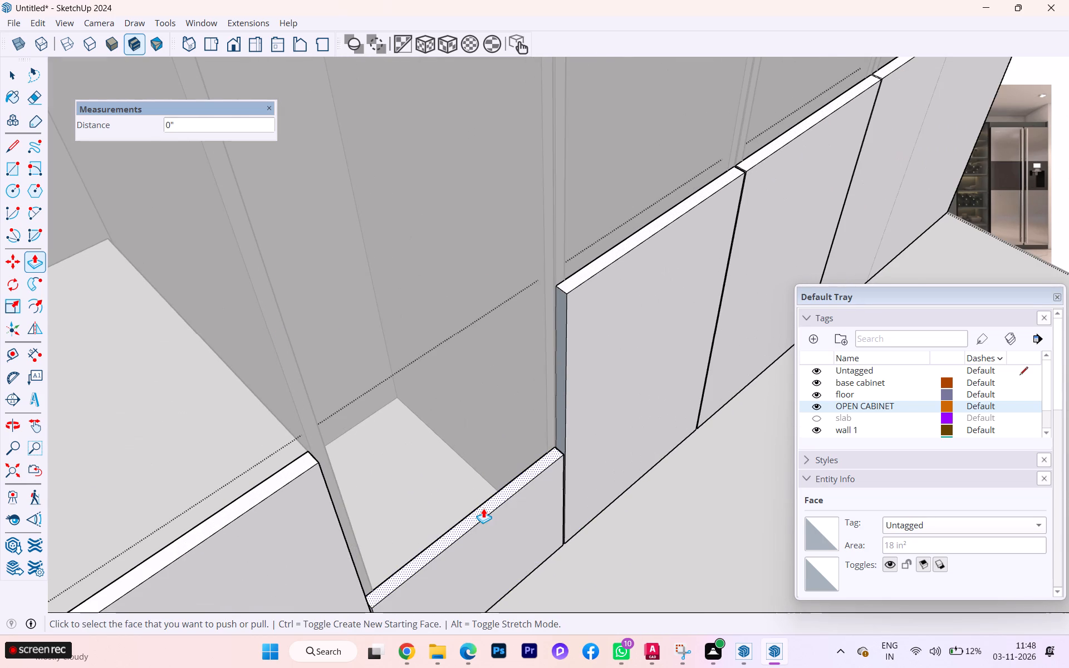
{"action": "left_click", "coordinate": [483, 508]}
{"action": "scroll", "coordinate": [492, 301], "scroll_direction": "down", "scroll_amount": 9}
{"action": "scroll", "coordinate": [491, 312], "scroll_direction": "up", "scroll_amount": 1}
{"action": "scroll", "coordinate": [496, 320], "scroll_direction": "down", "scroll_amount": 9}
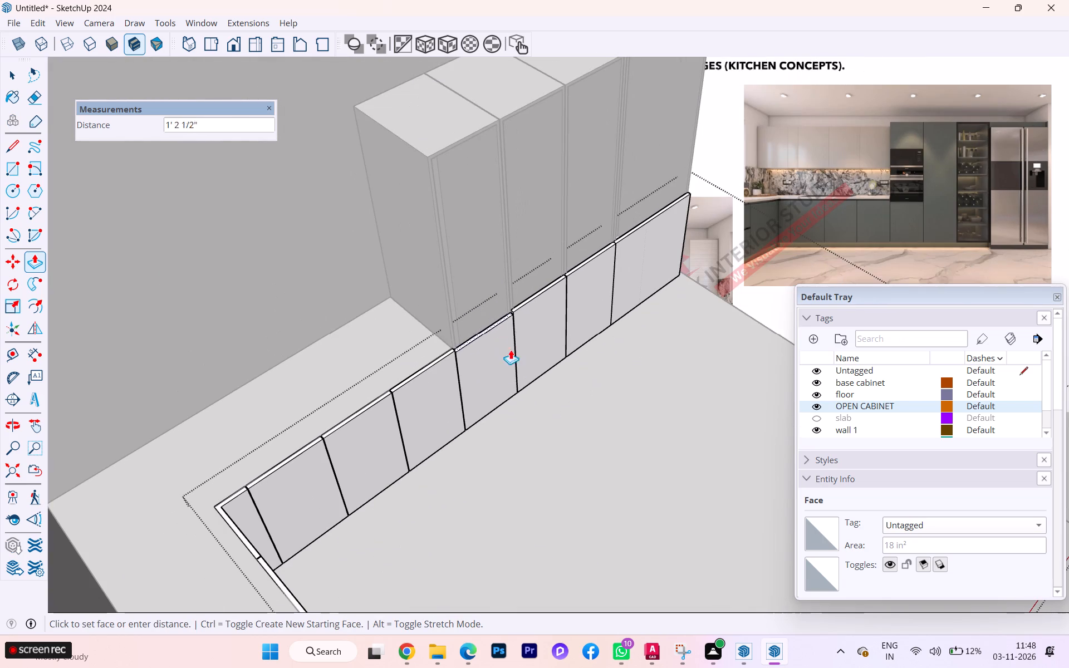
{"action": "scroll", "coordinate": [493, 404], "scroll_direction": "up", "scroll_amount": 5}
{"action": "scroll", "coordinate": [488, 411], "scroll_direction": "down", "scroll_amount": 5}
{"action": "scroll", "coordinate": [488, 411], "scroll_direction": "up", "scroll_amount": 8}
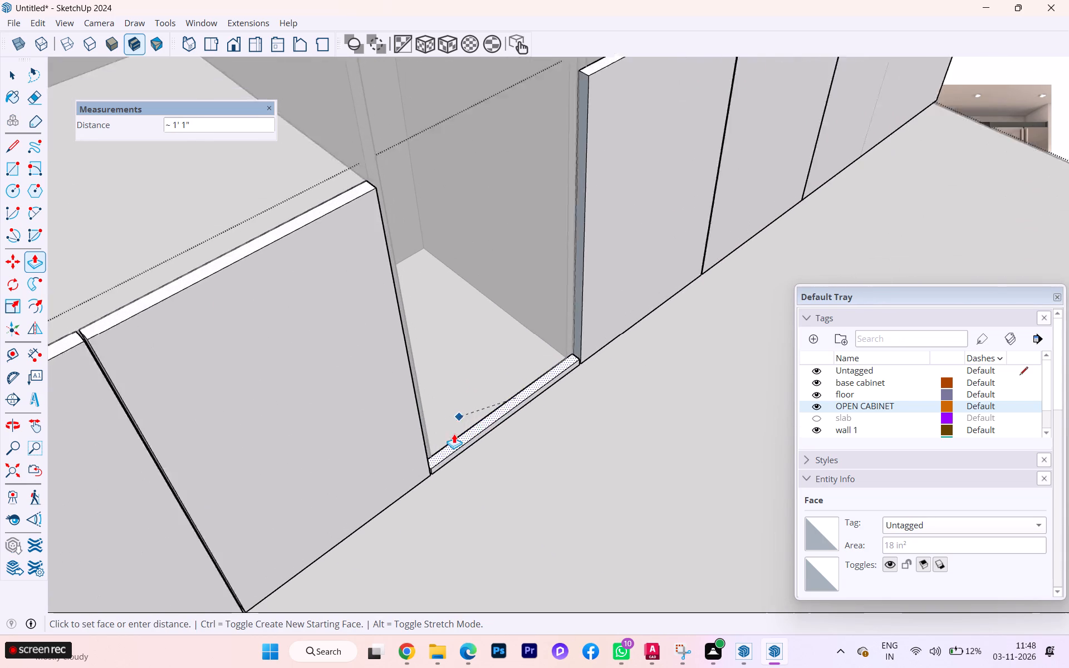
{"action": "scroll", "coordinate": [454, 434], "scroll_direction": "up", "scroll_amount": 10}
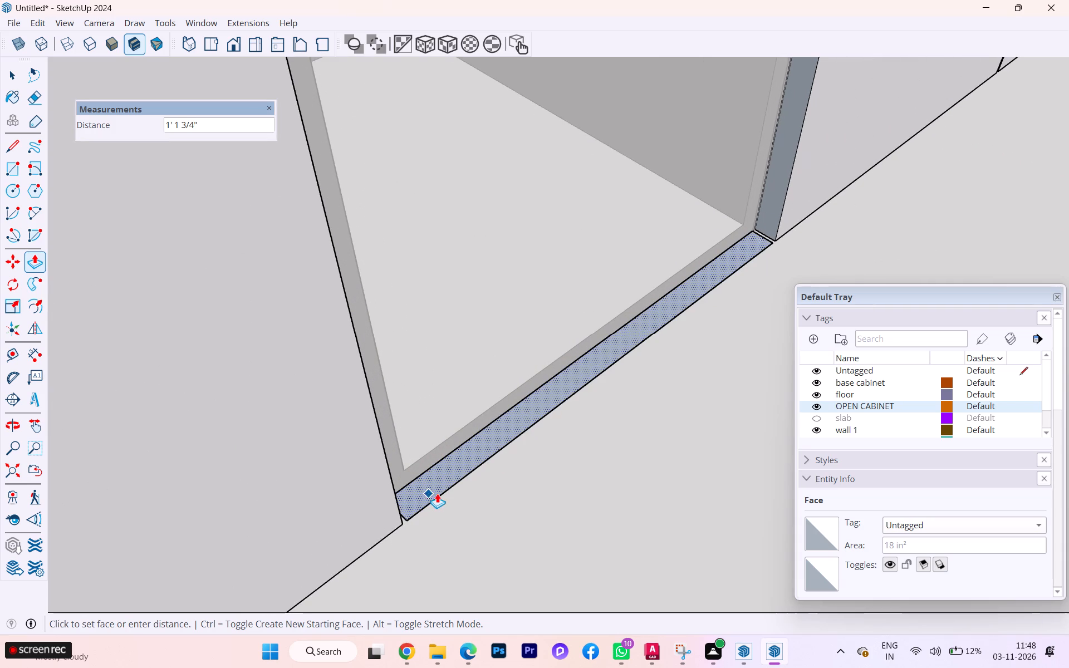
{"action": "left_click", "coordinate": [438, 493]}
Push the exposed side face of the adjacent base front inward 1' 6" to remove that front from before the second tall unit.
{"action": "scroll", "coordinate": [469, 387], "scroll_direction": "down", "scroll_amount": 1}
{"action": "scroll", "coordinate": [469, 386], "scroll_direction": "up", "scroll_amount": 1}
{"action": "scroll", "coordinate": [470, 386], "scroll_direction": "down", "scroll_amount": 6}
{"action": "scroll", "coordinate": [480, 379], "scroll_direction": "up", "scroll_amount": 3}
{"action": "scroll", "coordinate": [480, 379], "scroll_direction": "down", "scroll_amount": 1}
{"action": "scroll", "coordinate": [480, 379], "scroll_direction": "up", "scroll_amount": 3}
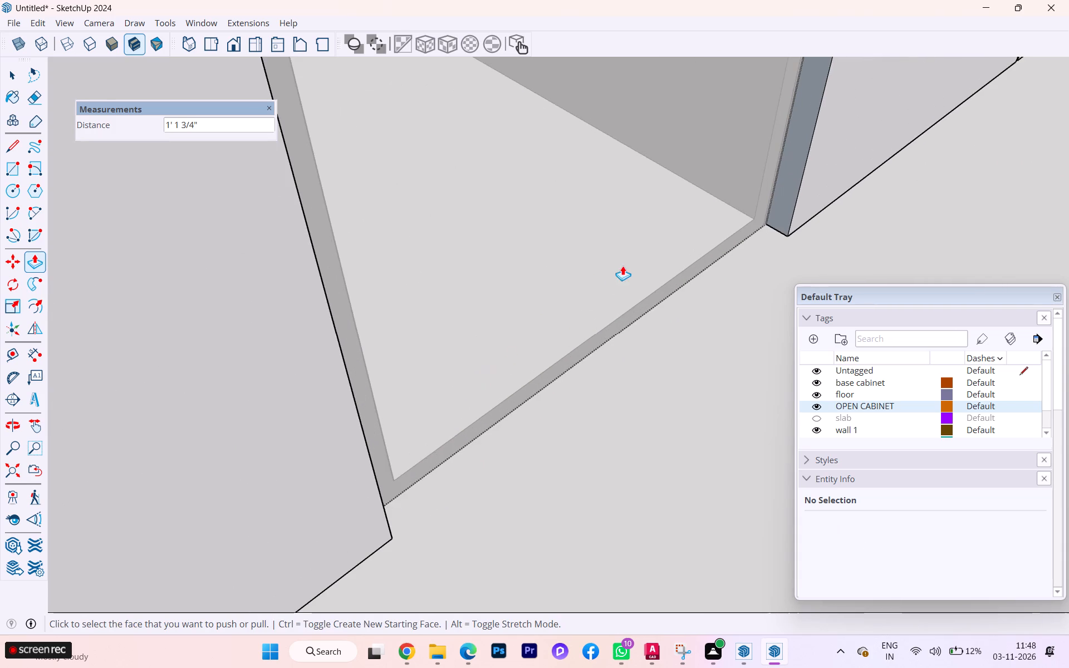
{"action": "scroll", "coordinate": [563, 274], "scroll_direction": "down", "scroll_amount": 9}
{"action": "scroll", "coordinate": [519, 296], "scroll_direction": "down", "scroll_amount": 1}
{"action": "scroll", "coordinate": [519, 296], "scroll_direction": "up", "scroll_amount": 3}
{"action": "scroll", "coordinate": [516, 300], "scroll_direction": "down", "scroll_amount": 6}
{"action": "scroll", "coordinate": [477, 328], "scroll_direction": "down", "scroll_amount": 2}
{"action": "scroll", "coordinate": [475, 330], "scroll_direction": "up", "scroll_amount": 2}
{"action": "scroll", "coordinate": [473, 330], "scroll_direction": "down", "scroll_amount": 1}
{"action": "scroll", "coordinate": [471, 331], "scroll_direction": "up", "scroll_amount": 1}
{"action": "scroll", "coordinate": [470, 331], "scroll_direction": "down", "scroll_amount": 1}
{"action": "scroll", "coordinate": [470, 332], "scroll_direction": "up", "scroll_amount": 1}
{"action": "scroll", "coordinate": [470, 332], "scroll_direction": "down", "scroll_amount": 4}
{"action": "scroll", "coordinate": [468, 330], "scroll_direction": "up", "scroll_amount": 1}
{"action": "scroll", "coordinate": [468, 330], "scroll_direction": "down", "scroll_amount": 4}
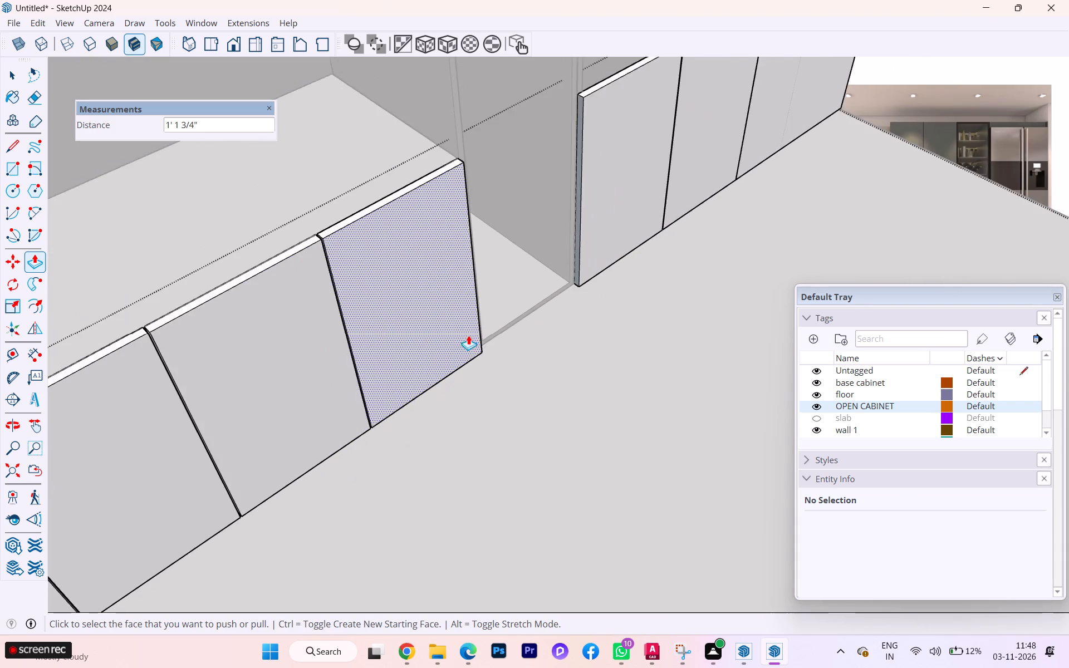
{"action": "scroll", "coordinate": [468, 335], "scroll_direction": "down", "scroll_amount": 6}
{"action": "middle_click_drag", "start_coordinate": [464, 338], "coordinate": [547, 331]}
{"action": "scroll", "coordinate": [514, 234], "scroll_direction": "up", "scroll_amount": 1}
{"action": "scroll", "coordinate": [514, 234], "scroll_direction": "down", "scroll_amount": 1}
{"action": "scroll", "coordinate": [514, 234], "scroll_direction": "up", "scroll_amount": 4}
{"action": "scroll", "coordinate": [514, 234], "scroll_direction": "down", "scroll_amount": 1}
{"action": "scroll", "coordinate": [514, 234], "scroll_direction": "up", "scroll_amount": 11}
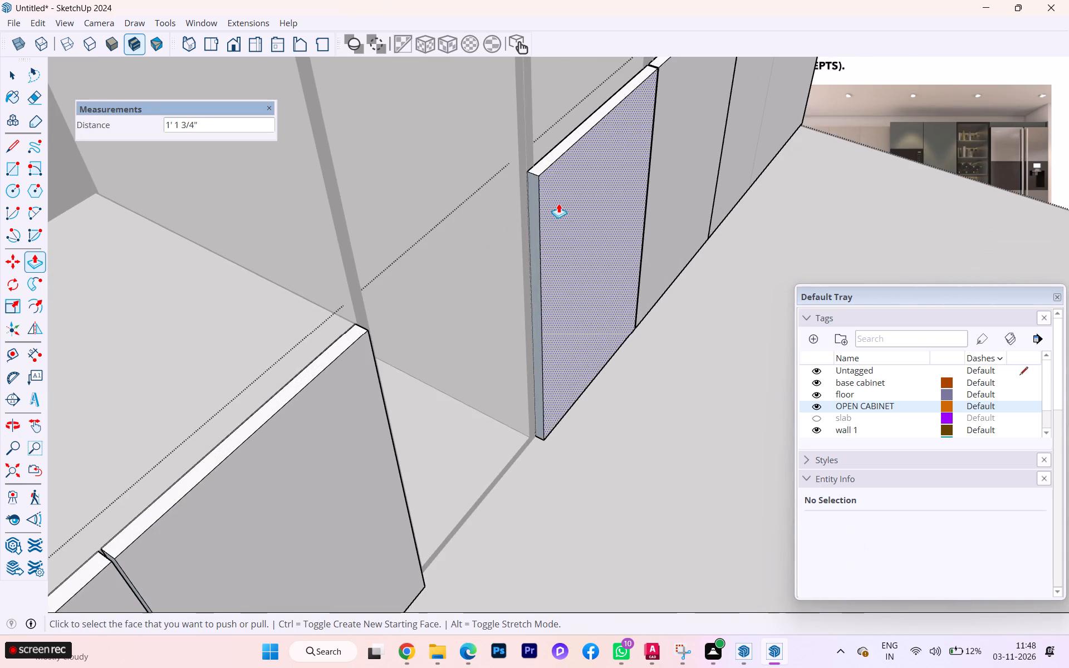
{"action": "left_click", "coordinate": [534, 224]}
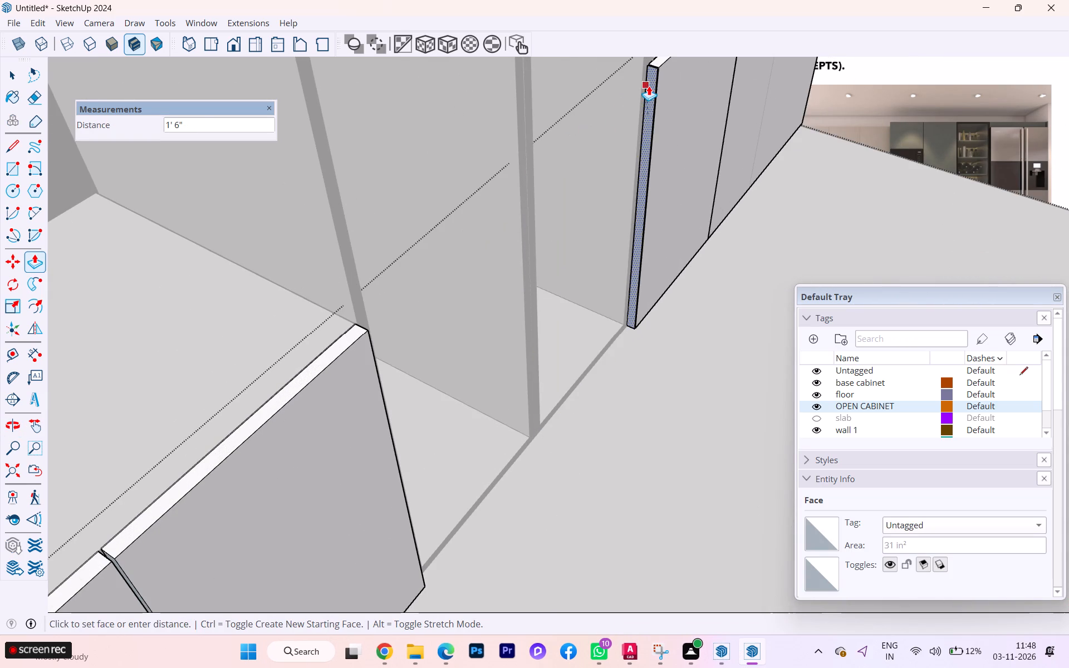
{"action": "left_click", "coordinate": [649, 86]}
{"action": "scroll", "coordinate": [672, 131], "scroll_direction": "down", "scroll_amount": 6}
{"action": "scroll", "coordinate": [670, 151], "scroll_direction": "up", "scroll_amount": 1}
{"action": "scroll", "coordinate": [600, 244], "scroll_direction": "down", "scroll_amount": 4}
{"action": "scroll", "coordinate": [544, 279], "scroll_direction": "down", "scroll_amount": 3}
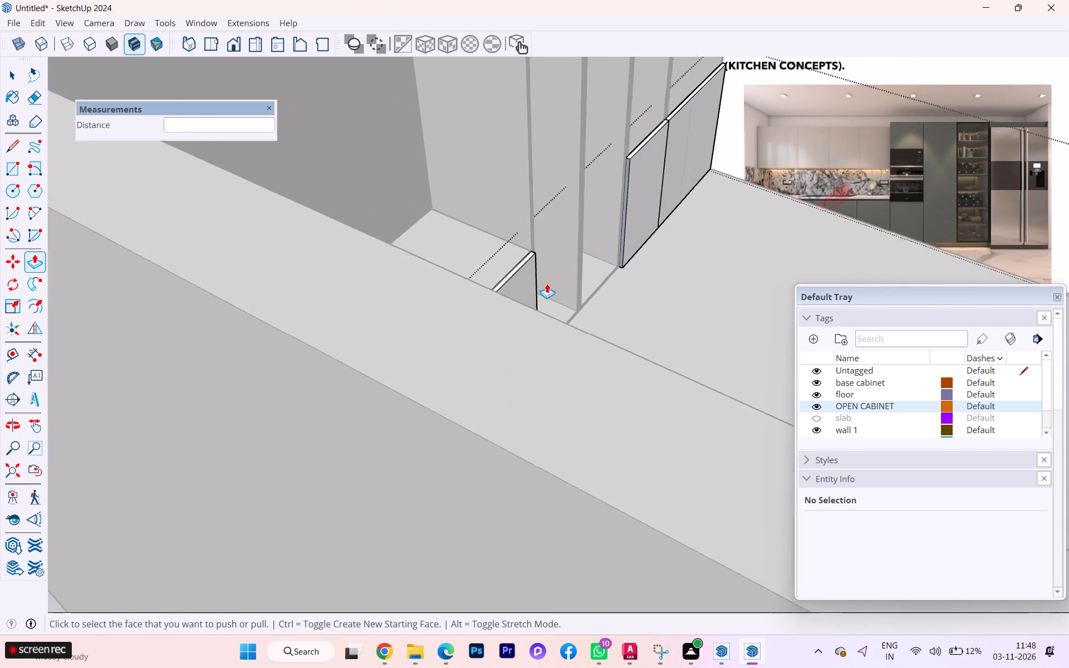
Undo the pushes that removed the two base fronts before the tall units.
{"action": "scroll", "coordinate": [547, 283], "scroll_direction": "down", "scroll_amount": 2}
{"action": "key", "text": "ctrl+z"}
{"action": "scroll", "coordinate": [615, 251], "scroll_direction": "up", "scroll_amount": 7}
{"action": "scroll", "coordinate": [590, 233], "scroll_direction": "down", "scroll_amount": 1}
{"action": "scroll", "coordinate": [509, 338], "scroll_direction": "down", "scroll_amount": 3}
{"action": "scroll", "coordinate": [509, 358], "scroll_direction": "up", "scroll_amount": 1}
{"action": "scroll", "coordinate": [509, 358], "scroll_direction": "down", "scroll_amount": 1}
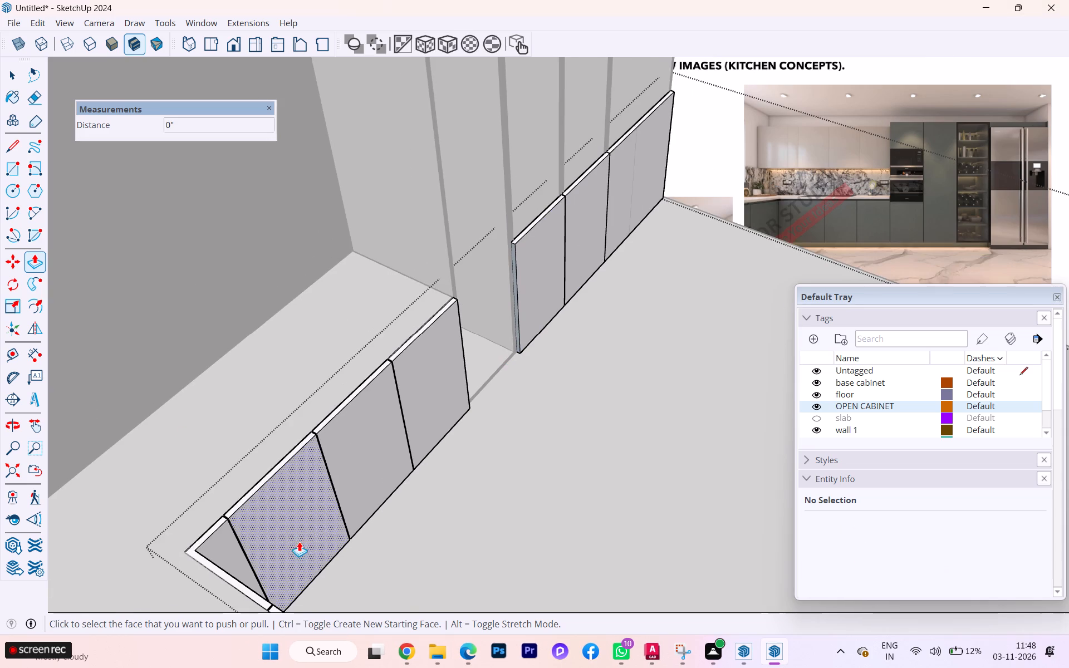
{"action": "scroll", "coordinate": [463, 426], "scroll_direction": "up", "scroll_amount": 4}
{"action": "key", "text": "ctrl+z"}
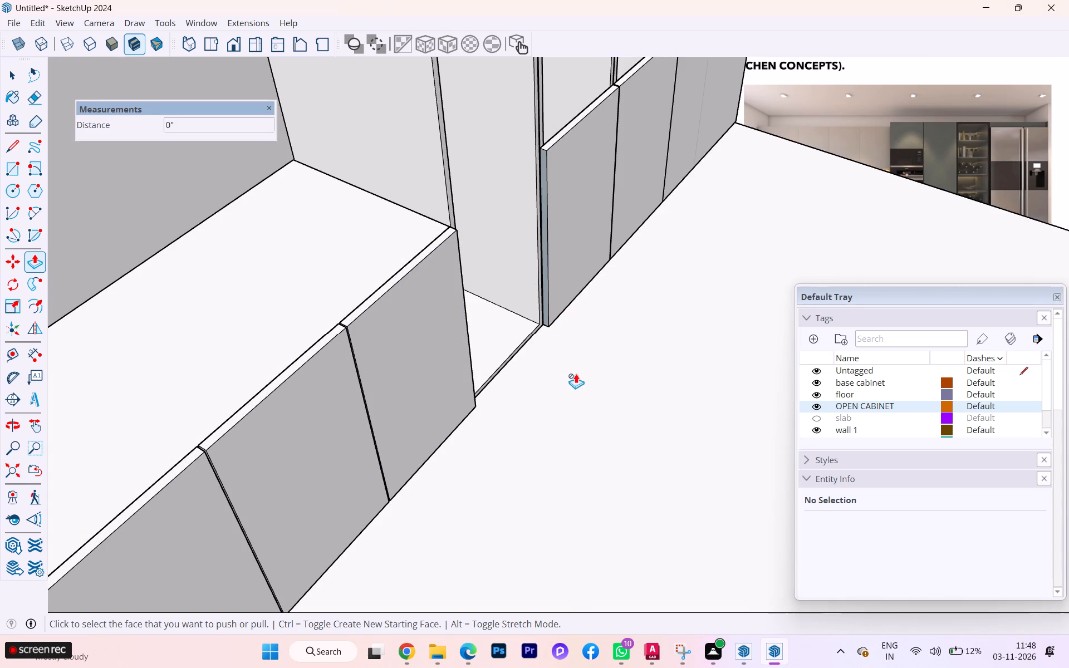
{"action": "key", "text": "ctrl+z"}
{"action": "key", "text": "ctrl+z"}
{"action": "scroll", "coordinate": [515, 273], "scroll_direction": "up", "scroll_amount": 4}
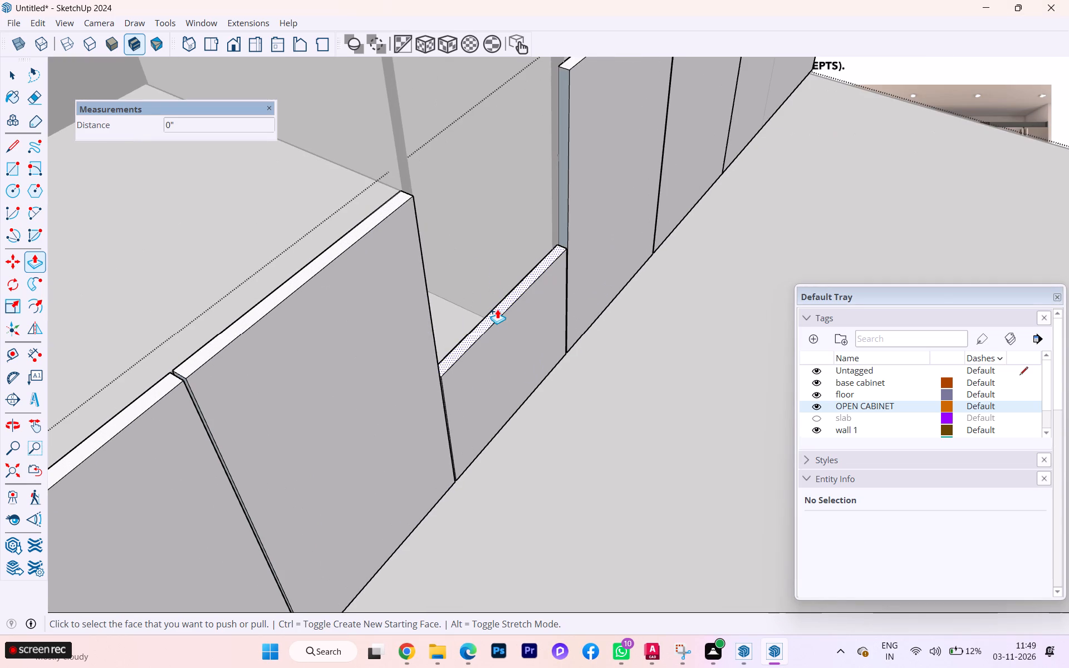
{"action": "left_click", "coordinate": [497, 309]}
{"action": "scroll", "coordinate": [480, 212], "scroll_direction": "up", "scroll_amount": 1}
{"action": "scroll", "coordinate": [480, 212], "scroll_direction": "down", "scroll_amount": 4}
{"action": "scroll", "coordinate": [527, 258], "scroll_direction": "up", "scroll_amount": 2}
{"action": "scroll", "coordinate": [527, 261], "scroll_direction": "down", "scroll_amount": 1}
{"action": "scroll", "coordinate": [527, 261], "scroll_direction": "up", "scroll_amount": 7}
{"action": "scroll", "coordinate": [531, 276], "scroll_direction": "down", "scroll_amount": 8}
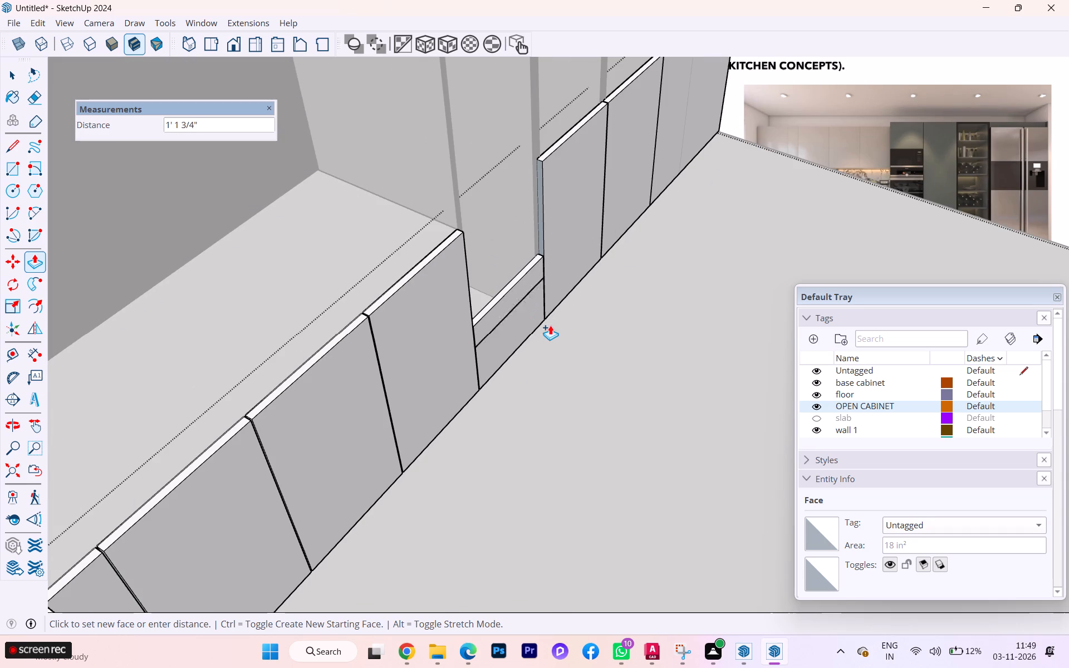
{"action": "key", "text": "ctrl+z"}
{"action": "key", "text": "ctrl+z"}
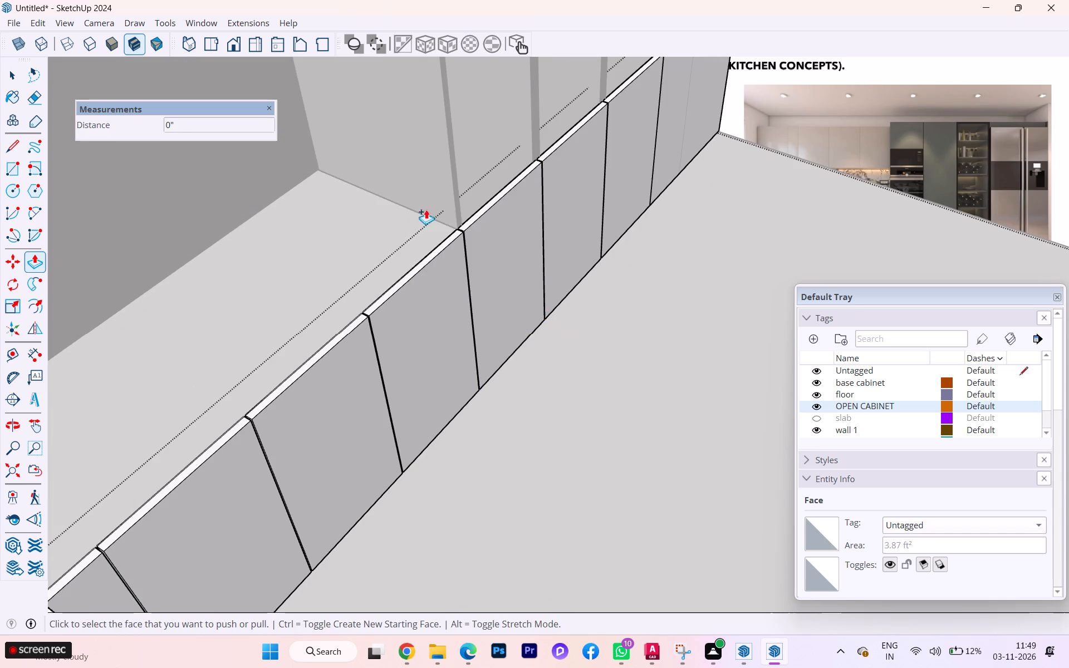
Pull the top of the front before the tall unit nearest the room corner up 4' 6" to that unit's top edge.
{"action": "scroll", "coordinate": [460, 210], "scroll_direction": "up", "scroll_amount": 7}
{"action": "scroll", "coordinate": [472, 211], "scroll_direction": "down", "scroll_amount": 1}
{"action": "scroll", "coordinate": [472, 212], "scroll_direction": "up", "scroll_amount": 3}
{"action": "scroll", "coordinate": [482, 225], "scroll_direction": "down", "scroll_amount": 6}
{"action": "scroll", "coordinate": [482, 230], "scroll_direction": "up", "scroll_amount": 1}
{"action": "scroll", "coordinate": [482, 232], "scroll_direction": "down", "scroll_amount": 1}
{"action": "scroll", "coordinate": [482, 232], "scroll_direction": "up", "scroll_amount": 1}
{"action": "left_click", "coordinate": [477, 240]}
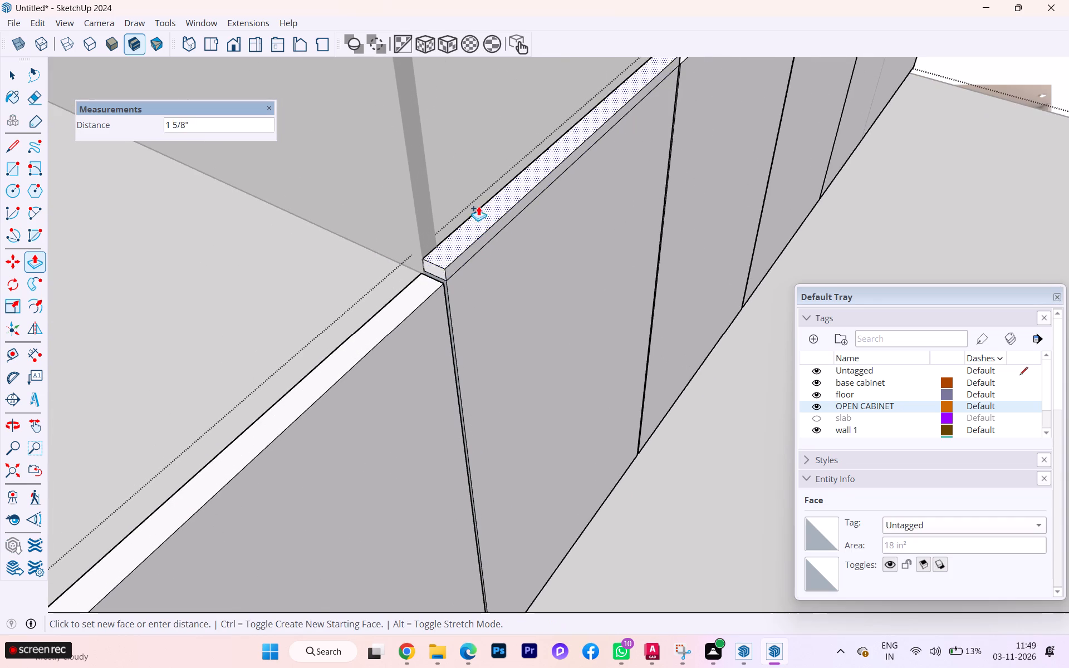
{"action": "scroll", "coordinate": [472, 149], "scroll_direction": "down", "scroll_amount": 4}
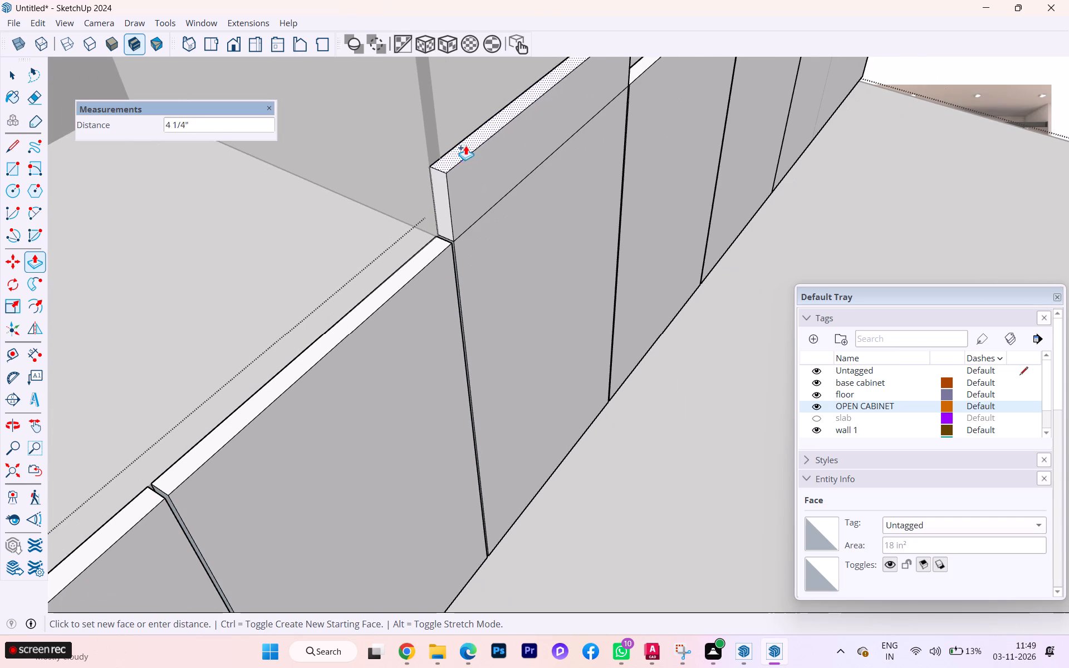
{"action": "scroll", "coordinate": [468, 144], "scroll_direction": "down", "scroll_amount": 2}
{"action": "scroll", "coordinate": [472, 151], "scroll_direction": "up", "scroll_amount": 2}
{"action": "scroll", "coordinate": [472, 151], "scroll_direction": "down", "scroll_amount": 14}
{"action": "scroll", "coordinate": [493, 196], "scroll_direction": "up", "scroll_amount": 2}
{"action": "scroll", "coordinate": [475, 288], "scroll_direction": "down", "scroll_amount": 2}
{"action": "scroll", "coordinate": [475, 295], "scroll_direction": "up", "scroll_amount": 4}
{"action": "scroll", "coordinate": [478, 302], "scroll_direction": "down", "scroll_amount": 3}
{"action": "scroll", "coordinate": [478, 304], "scroll_direction": "up", "scroll_amount": 2}
{"action": "scroll", "coordinate": [479, 304], "scroll_direction": "down", "scroll_amount": 2}
{"action": "scroll", "coordinate": [480, 308], "scroll_direction": "up", "scroll_amount": 4}
{"action": "scroll", "coordinate": [484, 317], "scroll_direction": "down", "scroll_amount": 10}
{"action": "scroll", "coordinate": [517, 414], "scroll_direction": "up", "scroll_amount": 2}
{"action": "scroll", "coordinate": [517, 415], "scroll_direction": "down", "scroll_amount": 2}
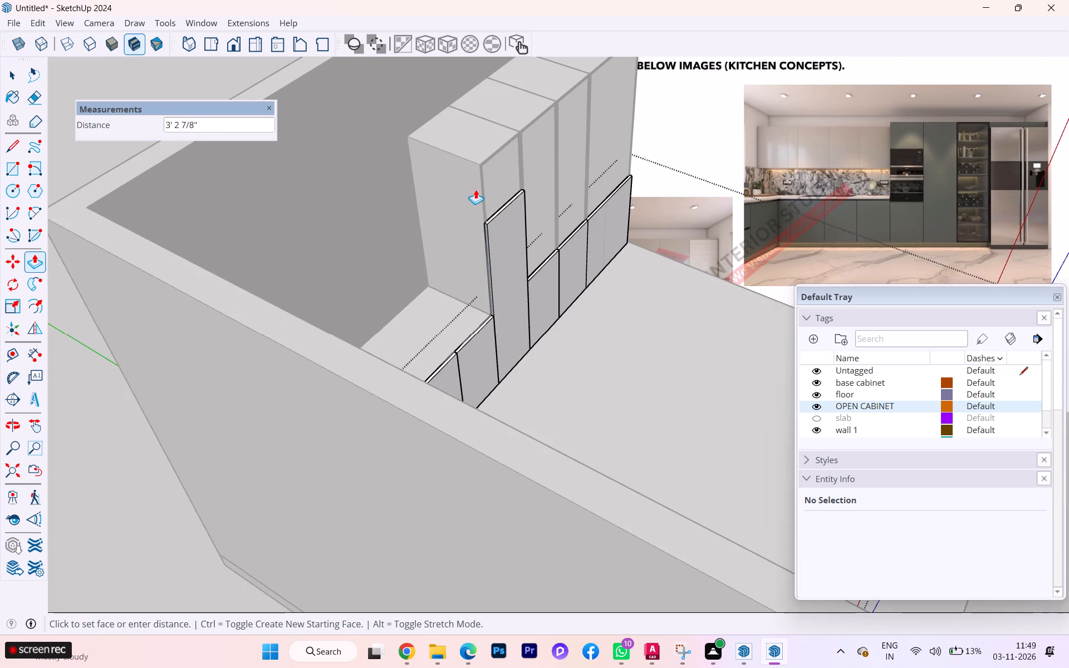
{"action": "scroll", "coordinate": [472, 161], "scroll_direction": "up", "scroll_amount": 18}
{"action": "scroll", "coordinate": [492, 173], "scroll_direction": "down", "scroll_amount": 1}
{"action": "scroll", "coordinate": [497, 169], "scroll_direction": "up", "scroll_amount": 4}
{"action": "scroll", "coordinate": [496, 169], "scroll_direction": "down", "scroll_amount": 7}
{"action": "scroll", "coordinate": [496, 169], "scroll_direction": "up", "scroll_amount": 2}
{"action": "scroll", "coordinate": [496, 169], "scroll_direction": "down", "scroll_amount": 3}
{"action": "scroll", "coordinate": [494, 169], "scroll_direction": "up", "scroll_amount": 4}
{"action": "scroll", "coordinate": [485, 158], "scroll_direction": "down", "scroll_amount": 4}
{"action": "scroll", "coordinate": [485, 158], "scroll_direction": "up", "scroll_amount": 4}
{"action": "scroll", "coordinate": [483, 158], "scroll_direction": "down", "scroll_amount": 1}
{"action": "scroll", "coordinate": [483, 158], "scroll_direction": "up", "scroll_amount": 1}
{"action": "scroll", "coordinate": [483, 158], "scroll_direction": "down", "scroll_amount": 1}
{"action": "scroll", "coordinate": [483, 158], "scroll_direction": "up", "scroll_amount": 4}
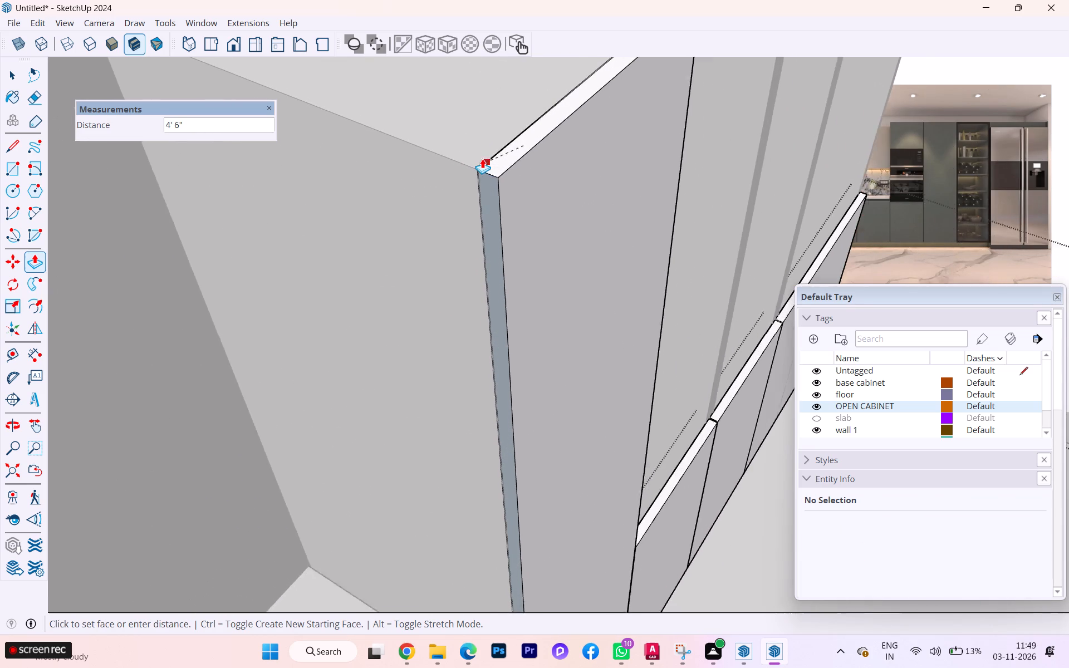
{"action": "left_click", "coordinate": [480, 164]}
Pull the top of the front before the second tall unit up 4' 6" to the unit's top edge.
{"action": "scroll", "coordinate": [393, 204], "scroll_direction": "down", "scroll_amount": 2}
{"action": "scroll", "coordinate": [380, 215], "scroll_direction": "up", "scroll_amount": 3}
{"action": "scroll", "coordinate": [379, 217], "scroll_direction": "down", "scroll_amount": 1}
{"action": "scroll", "coordinate": [367, 224], "scroll_direction": "up", "scroll_amount": 1}
{"action": "scroll", "coordinate": [365, 225], "scroll_direction": "down", "scroll_amount": 1}
{"action": "scroll", "coordinate": [291, 267], "scroll_direction": "down", "scroll_amount": 3}
{"action": "scroll", "coordinate": [287, 271], "scroll_direction": "up", "scroll_amount": 1}
{"action": "scroll", "coordinate": [287, 271], "scroll_direction": "down", "scroll_amount": 4}
{"action": "scroll", "coordinate": [287, 271], "scroll_direction": "up", "scroll_amount": 1}
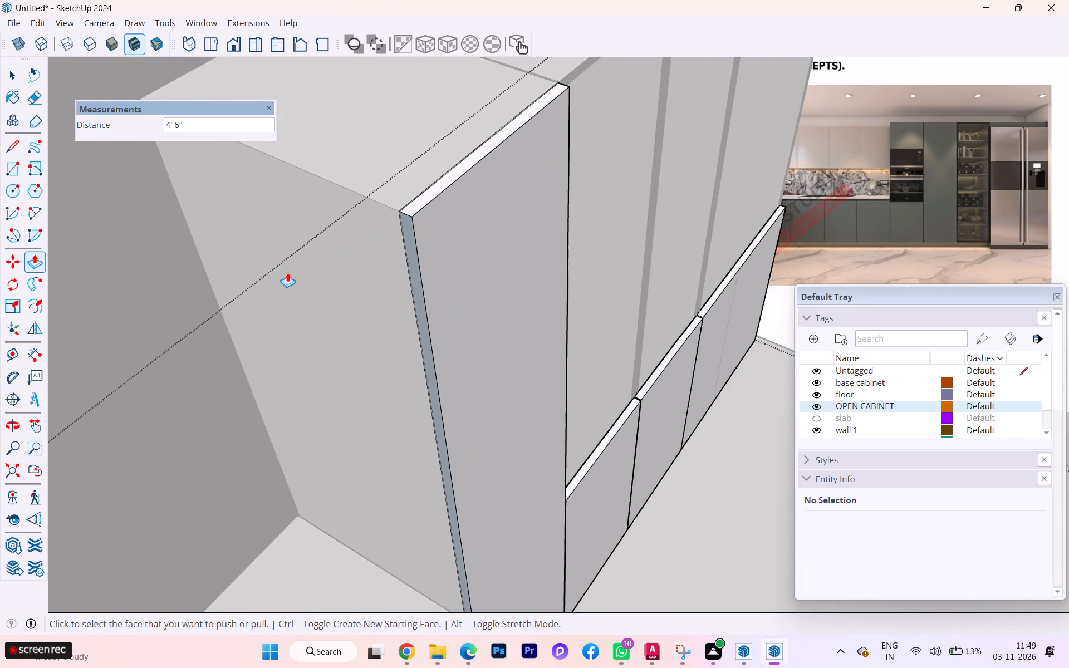
{"action": "scroll", "coordinate": [287, 272], "scroll_direction": "up", "scroll_amount": 1}
{"action": "scroll", "coordinate": [266, 282], "scroll_direction": "down", "scroll_amount": 2}
{"action": "scroll", "coordinate": [270, 284], "scroll_direction": "up", "scroll_amount": 1}
{"action": "scroll", "coordinate": [277, 286], "scroll_direction": "down", "scroll_amount": 7}
{"action": "middle_click_drag", "start_coordinate": [465, 287], "coordinate": [218, 320]}
{"action": "scroll", "coordinate": [352, 299], "scroll_direction": "up", "scroll_amount": 2}
{"action": "scroll", "coordinate": [358, 312], "scroll_direction": "down", "scroll_amount": 3}
{"action": "scroll", "coordinate": [360, 315], "scroll_direction": "up", "scroll_amount": 1}
{"action": "scroll", "coordinate": [361, 317], "scroll_direction": "down", "scroll_amount": 1}
{"action": "scroll", "coordinate": [363, 319], "scroll_direction": "up", "scroll_amount": 5}
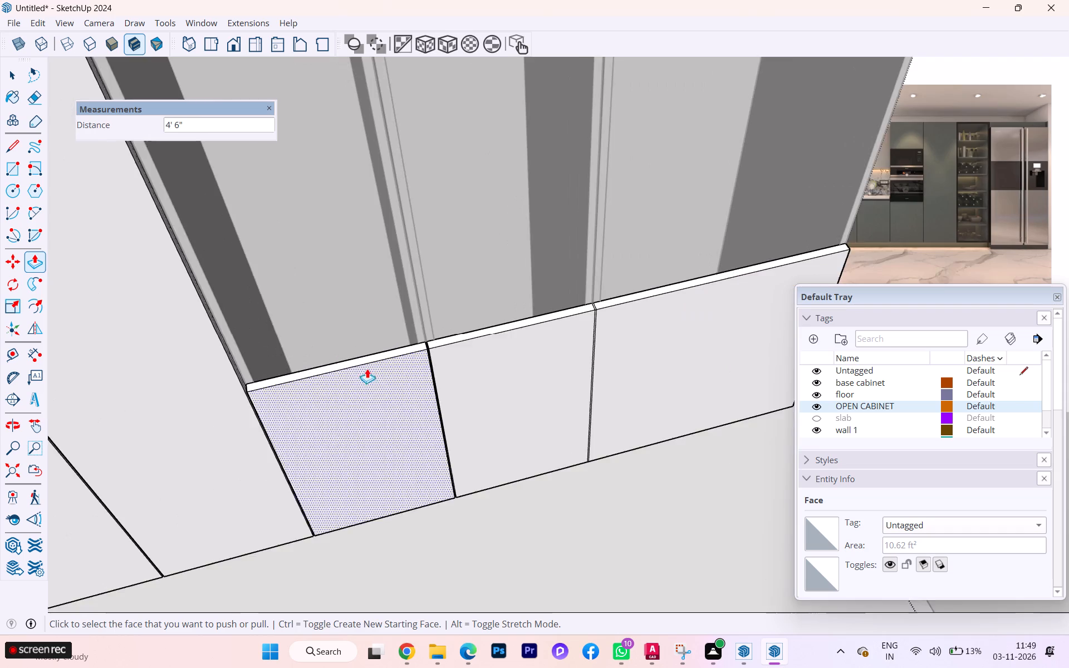
{"action": "scroll", "coordinate": [343, 362], "scroll_direction": "up", "scroll_amount": 3}
{"action": "left_click", "coordinate": [338, 366]}
{"action": "scroll", "coordinate": [321, 212], "scroll_direction": "down", "scroll_amount": 4}
{"action": "scroll", "coordinate": [323, 224], "scroll_direction": "up", "scroll_amount": 1}
{"action": "scroll", "coordinate": [323, 226], "scroll_direction": "down", "scroll_amount": 1}
{"action": "scroll", "coordinate": [362, 288], "scroll_direction": "up", "scroll_amount": 8}
{"action": "scroll", "coordinate": [362, 288], "scroll_direction": "down", "scroll_amount": 1}
{"action": "scroll", "coordinate": [362, 288], "scroll_direction": "up", "scroll_amount": 1}
{"action": "scroll", "coordinate": [362, 288], "scroll_direction": "down", "scroll_amount": 19}
{"action": "scroll", "coordinate": [327, 174], "scroll_direction": "up", "scroll_amount": 2}
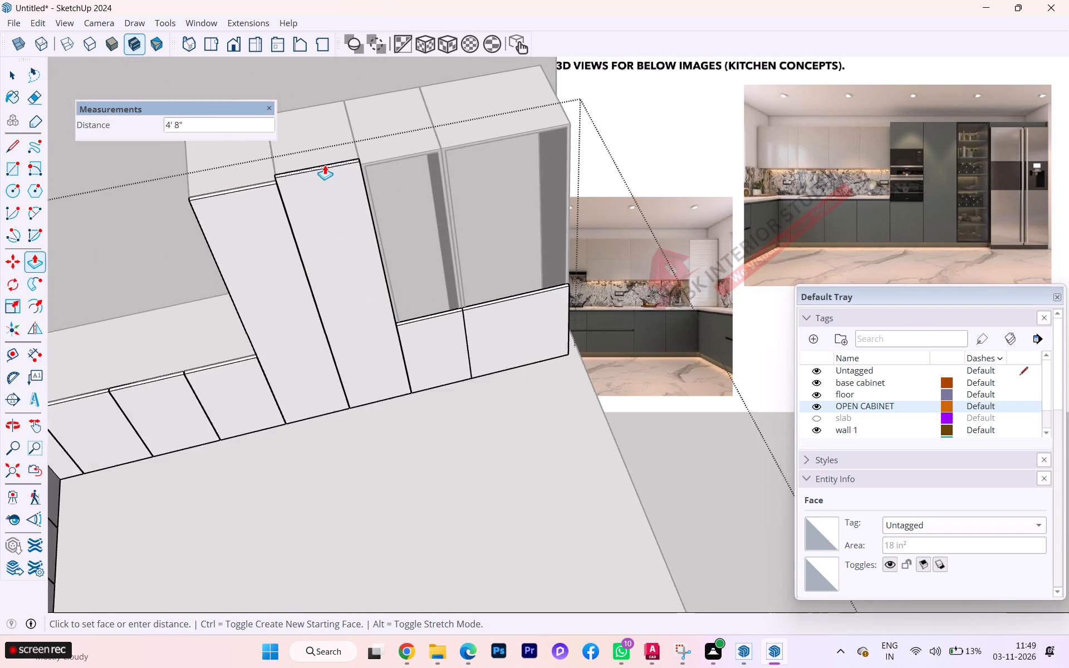
{"action": "scroll", "coordinate": [325, 165], "scroll_direction": "up", "scroll_amount": 1}
{"action": "scroll", "coordinate": [429, 137], "scroll_direction": "up", "scroll_amount": 1}
{"action": "left_click", "coordinate": [314, 130]}
Pull the top of the front before the third tall unit up 4' 6" to the unit's top edge.
{"action": "scroll", "coordinate": [429, 222], "scroll_direction": "up", "scroll_amount": 2}
{"action": "scroll", "coordinate": [429, 230], "scroll_direction": "down", "scroll_amount": 2}
{"action": "scroll", "coordinate": [429, 230], "scroll_direction": "up", "scroll_amount": 9}
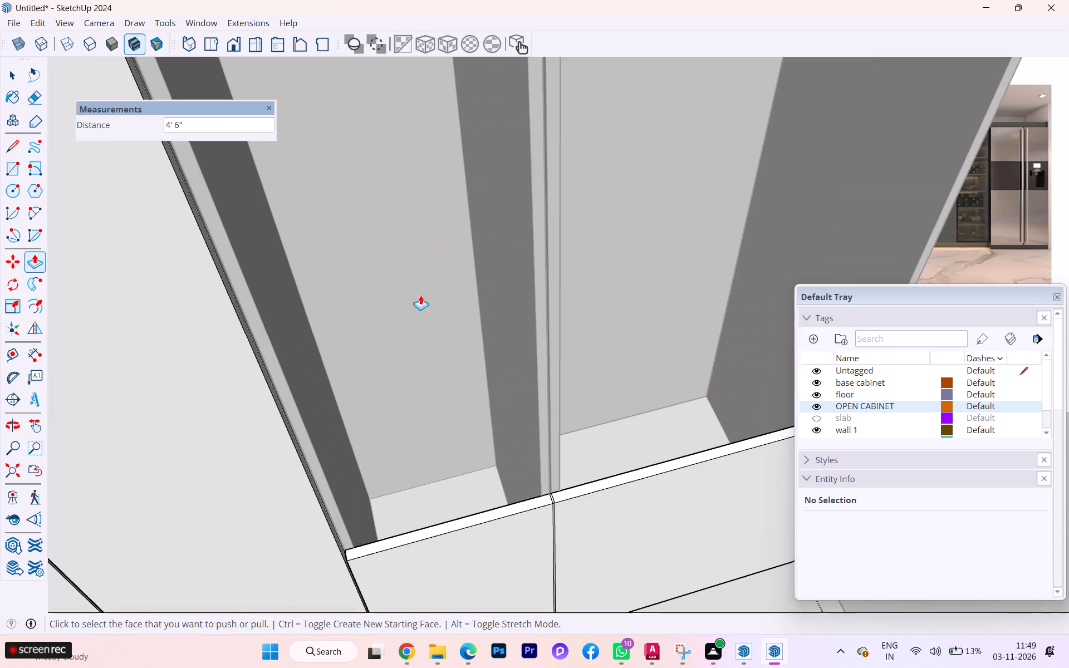
{"action": "left_click", "coordinate": [398, 539]}
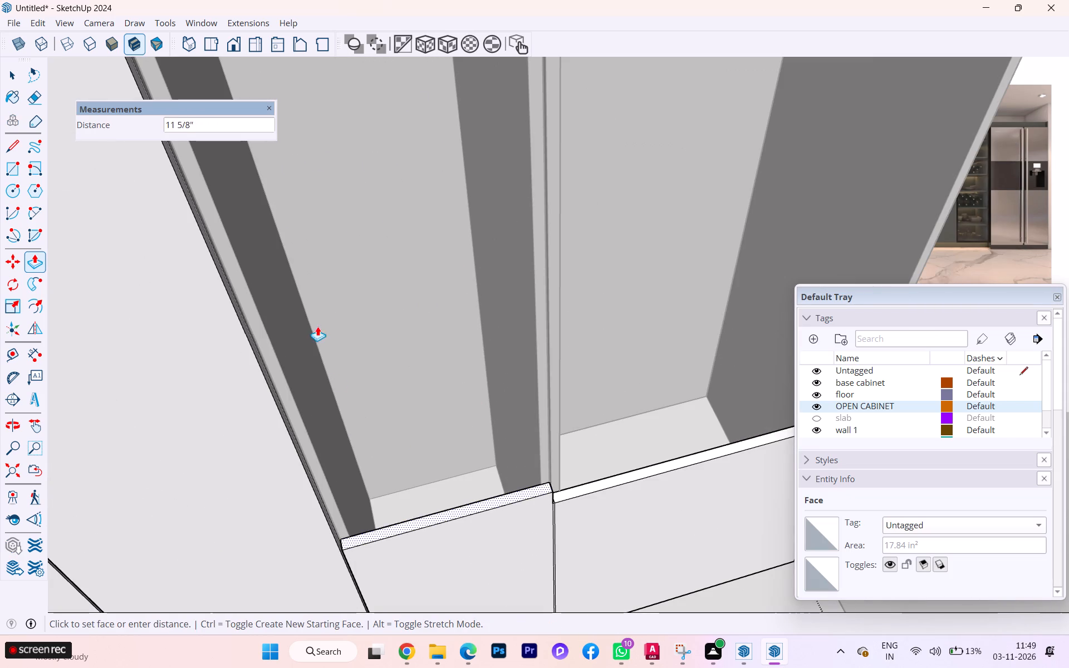
{"action": "scroll", "coordinate": [286, 227], "scroll_direction": "down", "scroll_amount": 2}
{"action": "scroll", "coordinate": [290, 228], "scroll_direction": "up", "scroll_amount": 2}
{"action": "scroll", "coordinate": [293, 228], "scroll_direction": "down", "scroll_amount": 7}
{"action": "scroll", "coordinate": [318, 237], "scroll_direction": "up", "scroll_amount": 2}
{"action": "scroll", "coordinate": [318, 237], "scroll_direction": "down", "scroll_amount": 4}
{"action": "scroll", "coordinate": [331, 254], "scroll_direction": "up", "scroll_amount": 1}
{"action": "scroll", "coordinate": [331, 254], "scroll_direction": "down", "scroll_amount": 1}
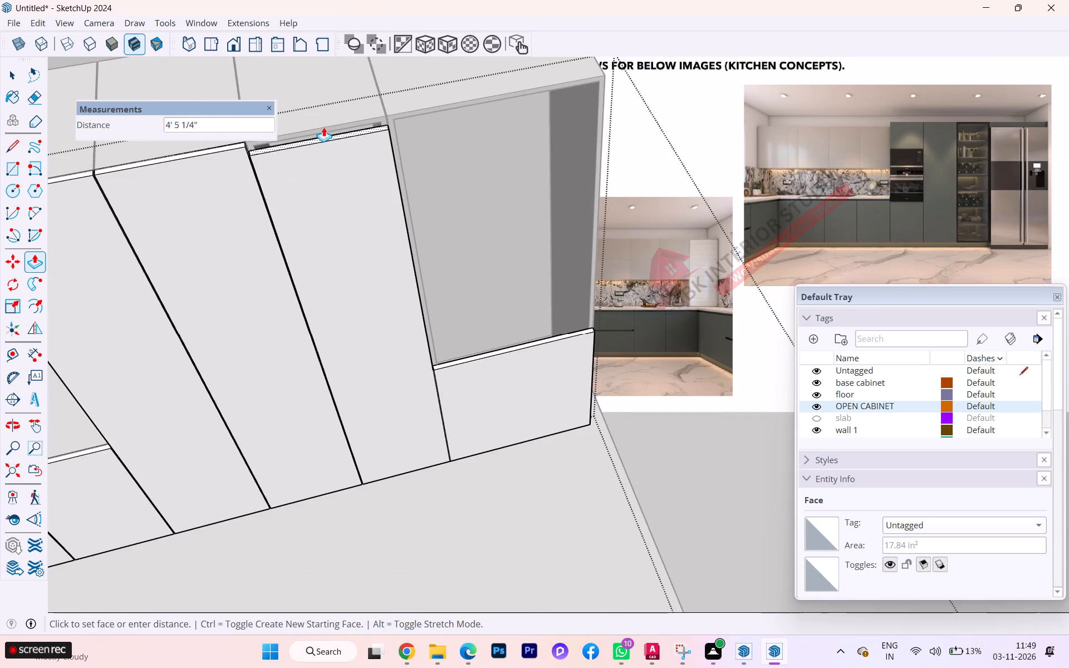
{"action": "scroll", "coordinate": [323, 126], "scroll_direction": "up", "scroll_amount": 4}
{"action": "scroll", "coordinate": [399, 117], "scroll_direction": "up", "scroll_amount": 7}
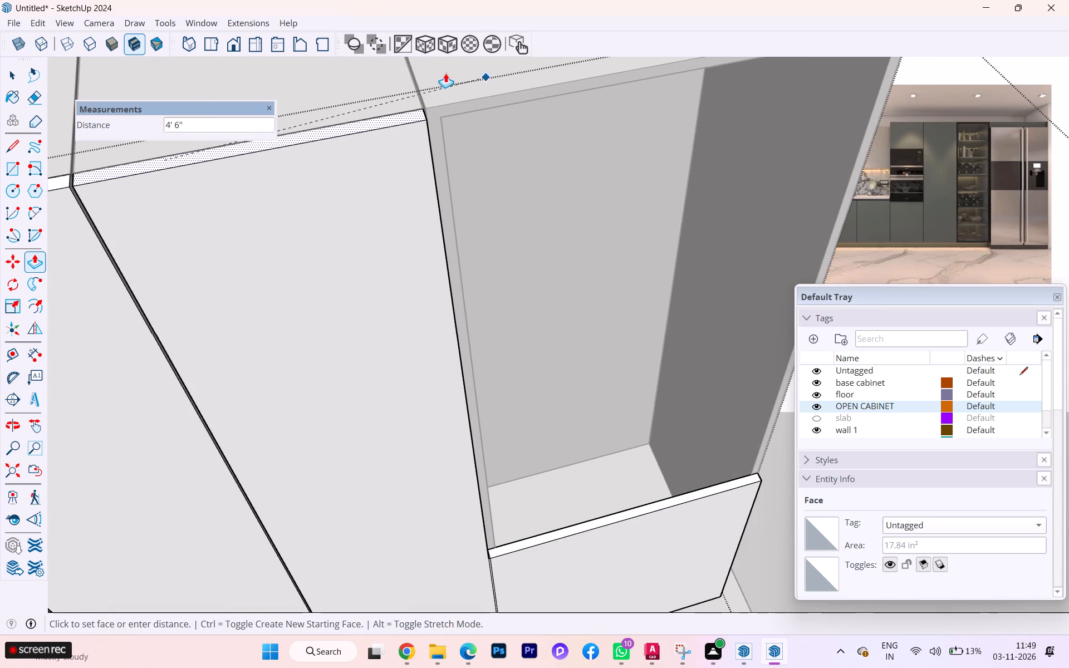
{"action": "left_click", "coordinate": [445, 73]}
Leave the base-front group, open the wide end tall unit's group and pull its front frame face out 1".
{"action": "scroll", "coordinate": [472, 207], "scroll_direction": "down", "scroll_amount": 3}
{"action": "scroll", "coordinate": [473, 213], "scroll_direction": "up", "scroll_amount": 1}
{"action": "scroll", "coordinate": [474, 215], "scroll_direction": "down", "scroll_amount": 1}
{"action": "middle_click_drag", "start_coordinate": [465, 247], "coordinate": [318, 277]}
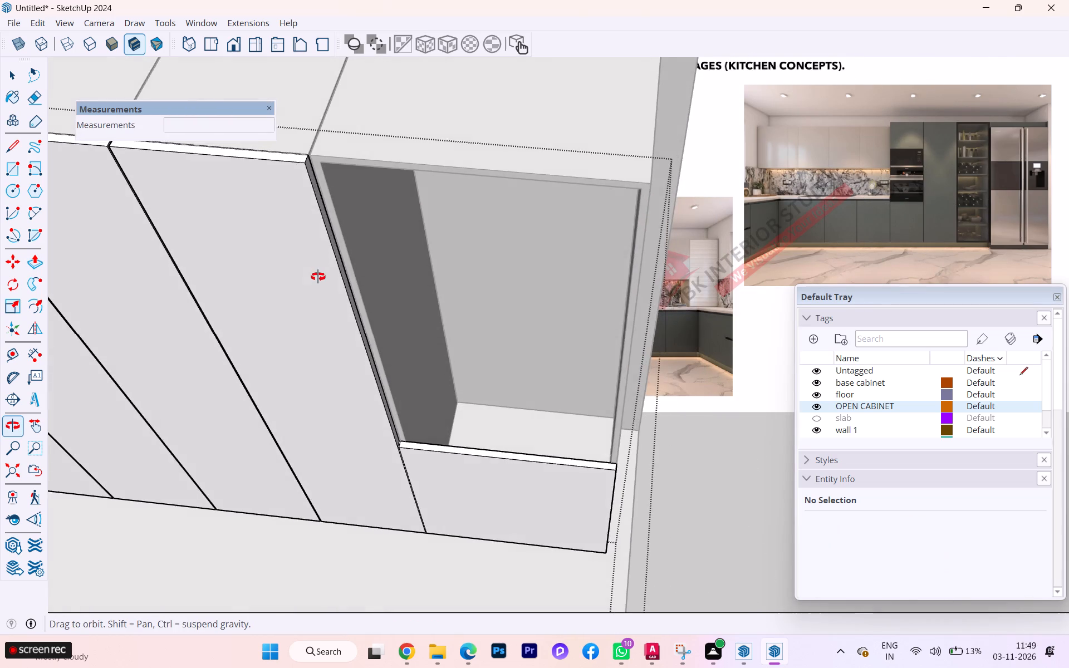
{"action": "middle_click_drag", "start_coordinate": [318, 277], "coordinate": [307, 289]}
{"action": "scroll", "coordinate": [323, 219], "scroll_direction": "up", "scroll_amount": 7}
{"action": "scroll", "coordinate": [299, 170], "scroll_direction": "up", "scroll_amount": 12}
{"action": "scroll", "coordinate": [306, 149], "scroll_direction": "down", "scroll_amount": 1}
{"action": "scroll", "coordinate": [306, 149], "scroll_direction": "up", "scroll_amount": 2}
{"action": "scroll", "coordinate": [306, 149], "scroll_direction": "down", "scroll_amount": 1}
{"action": "scroll", "coordinate": [262, 171], "scroll_direction": "down", "scroll_amount": 2}
{"action": "scroll", "coordinate": [262, 173], "scroll_direction": "up", "scroll_amount": 1}
{"action": "scroll", "coordinate": [262, 173], "scroll_direction": "down", "scroll_amount": 11}
{"action": "key", "text": "space"}
{"action": "key", "text": "space"}
{"action": "scroll", "coordinate": [263, 180], "scroll_direction": "up", "scroll_amount": 2}
{"action": "scroll", "coordinate": [255, 171], "scroll_direction": "down", "scroll_amount": 1}
{"action": "scroll", "coordinate": [254, 170], "scroll_direction": "up", "scroll_amount": 1}
{"action": "scroll", "coordinate": [254, 170], "scroll_direction": "down", "scroll_amount": 2}
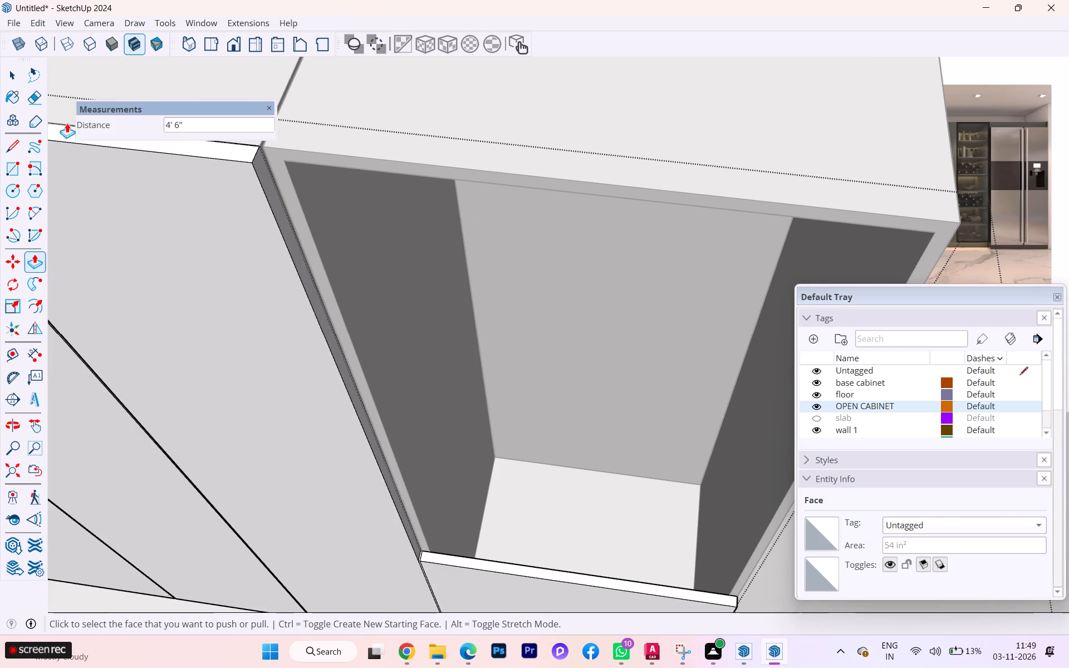
{"action": "left_click", "coordinate": [6, 69]}
{"action": "scroll", "coordinate": [238, 210], "scroll_direction": "down", "scroll_amount": 8}
{"action": "left_click", "coordinate": [704, 494]}
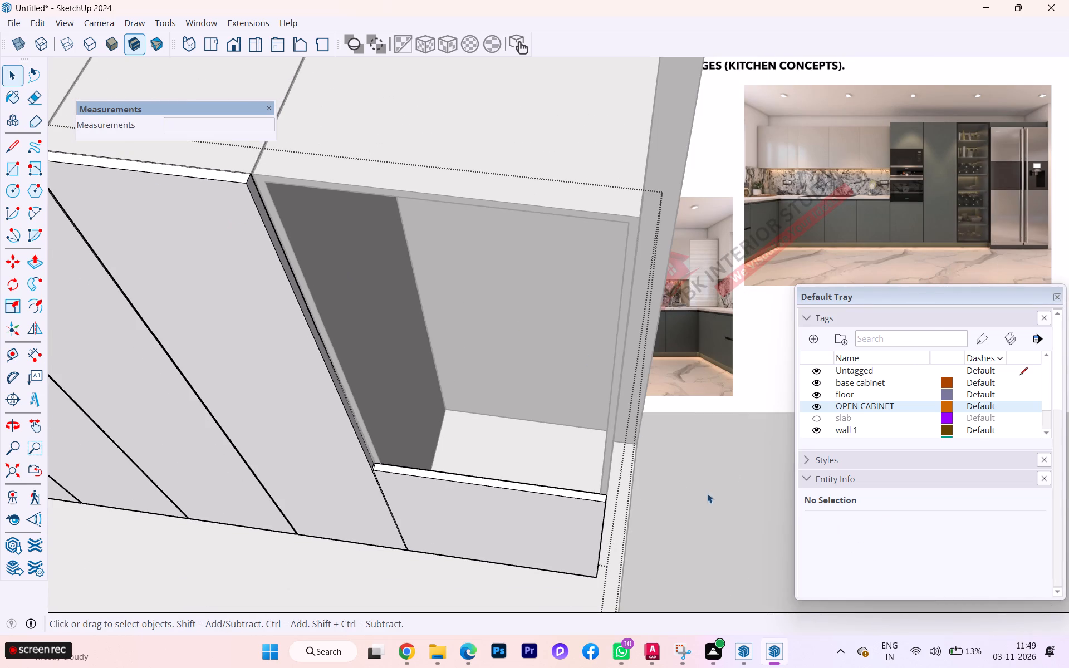
{"action": "scroll", "coordinate": [295, 197], "scroll_direction": "up", "scroll_amount": 3}
{"action": "scroll", "coordinate": [295, 197], "scroll_direction": "down", "scroll_amount": 1}
{"action": "scroll", "coordinate": [295, 197], "scroll_direction": "up", "scroll_amount": 2}
{"action": "scroll", "coordinate": [295, 197], "scroll_direction": "down", "scroll_amount": 1}
{"action": "double_click", "coordinate": [247, 170]}
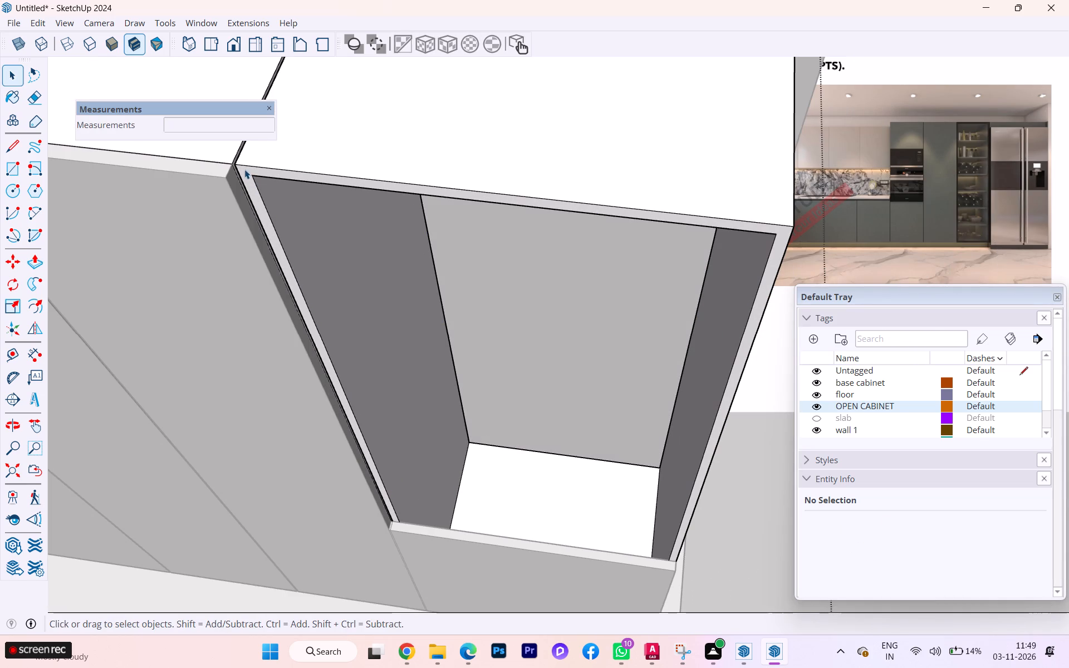
{"action": "left_click", "coordinate": [242, 169]}
{"action": "key", "text": "p"}
{"action": "left_click", "coordinate": [244, 167]}
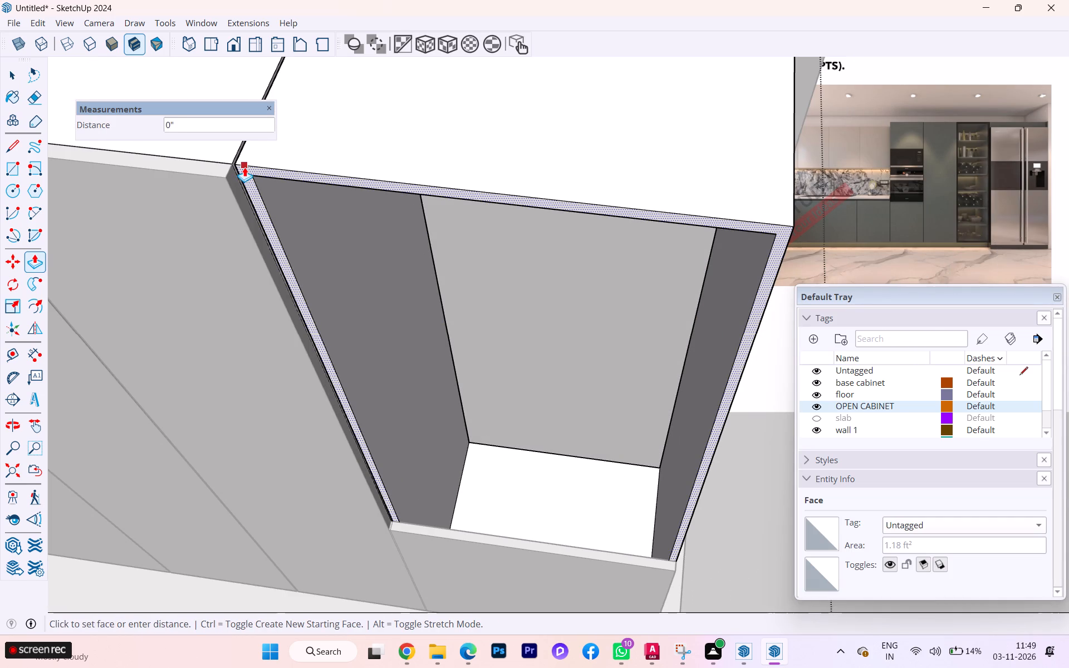
{"action": "left_click", "coordinate": [221, 174]}
{"action": "scroll", "coordinate": [314, 176], "scroll_direction": "down", "scroll_amount": 3}
{"action": "scroll", "coordinate": [314, 178], "scroll_direction": "up", "scroll_amount": 1}
{"action": "middle_click_drag", "start_coordinate": [315, 179], "coordinate": [316, 167]}
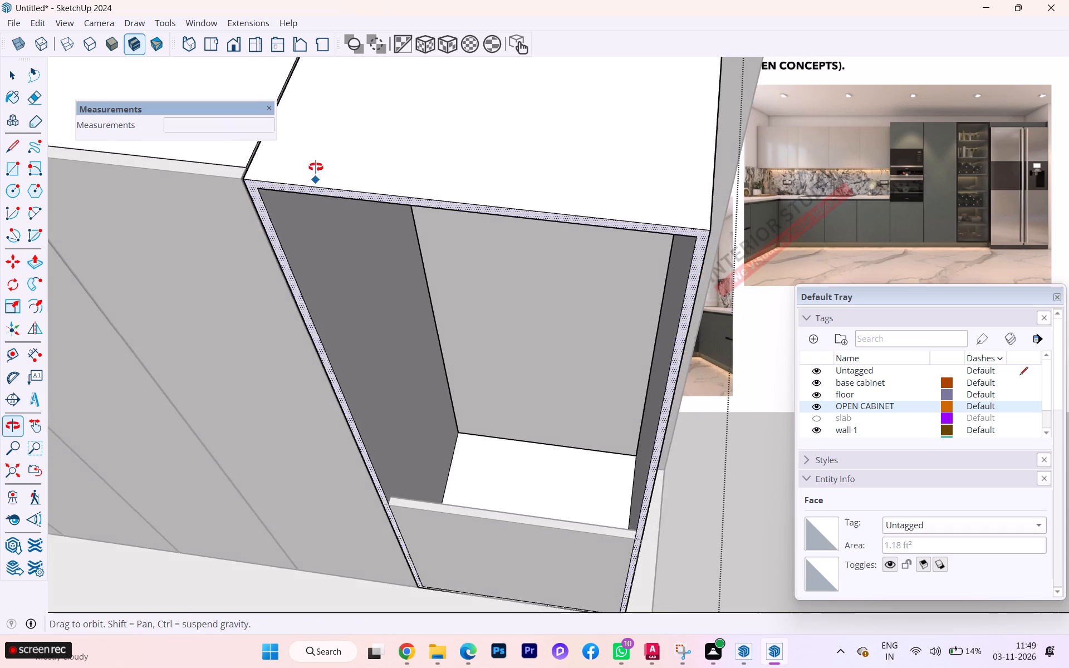
{"action": "middle_click_drag", "start_coordinate": [316, 167], "coordinate": [312, 132]}
{"action": "scroll", "coordinate": [316, 151], "scroll_direction": "up", "scroll_amount": 1}
{"action": "key", "text": "space"}
{"action": "scroll", "coordinate": [305, 161], "scroll_direction": "down", "scroll_amount": 1}
{"action": "scroll", "coordinate": [305, 162], "scroll_direction": "up", "scroll_amount": 1}
{"action": "scroll", "coordinate": [306, 163], "scroll_direction": "down", "scroll_amount": 2}
{"action": "scroll", "coordinate": [400, 237], "scroll_direction": "down", "scroll_amount": 4}
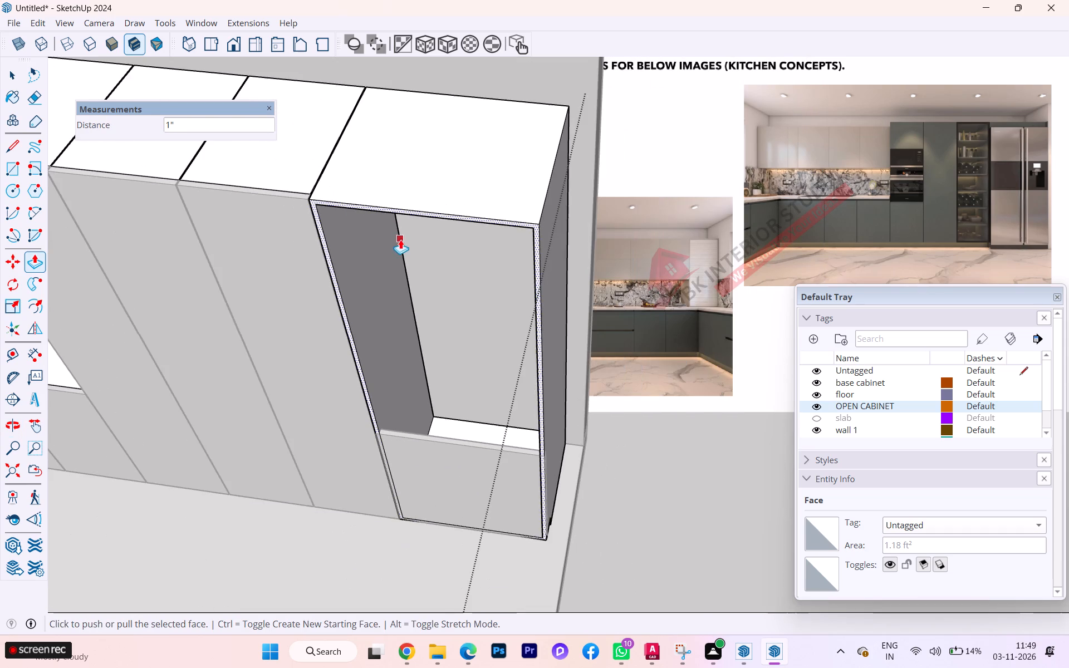
{"action": "scroll", "coordinate": [384, 241], "scroll_direction": "down", "scroll_amount": 1}
{"action": "scroll", "coordinate": [355, 240], "scroll_direction": "up", "scroll_amount": 6}
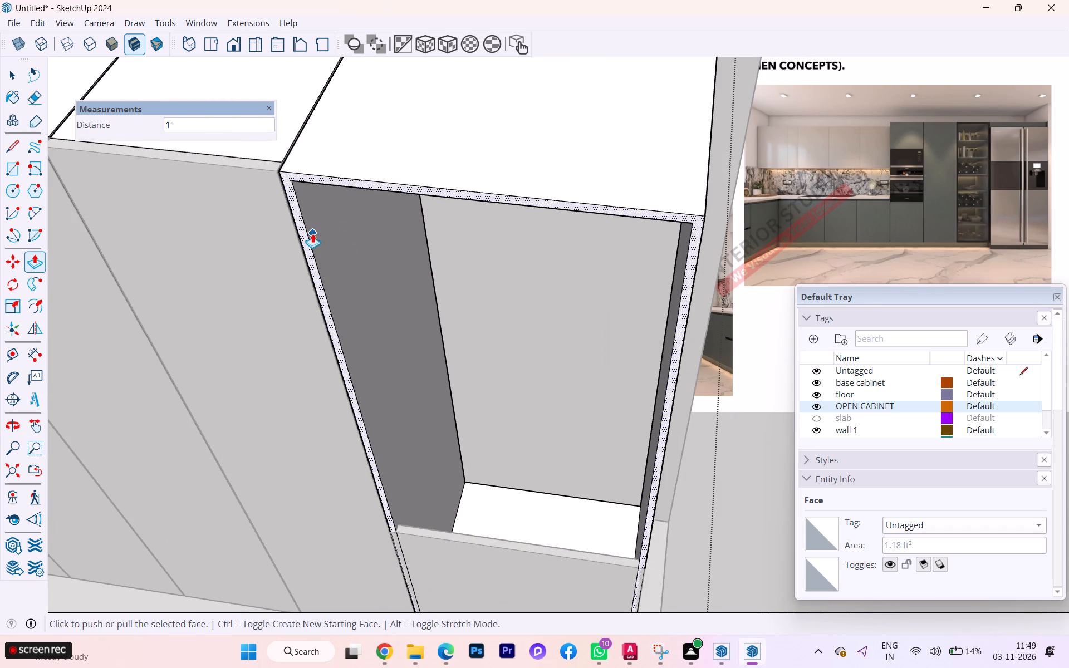
{"action": "scroll", "coordinate": [314, 242], "scroll_direction": "up", "scroll_amount": 5}
{"action": "scroll", "coordinate": [303, 251], "scroll_direction": "down", "scroll_amount": 1}
{"action": "scroll", "coordinate": [298, 252], "scroll_direction": "up", "scroll_amount": 1}
{"action": "scroll", "coordinate": [289, 252], "scroll_direction": "down", "scroll_amount": 3}
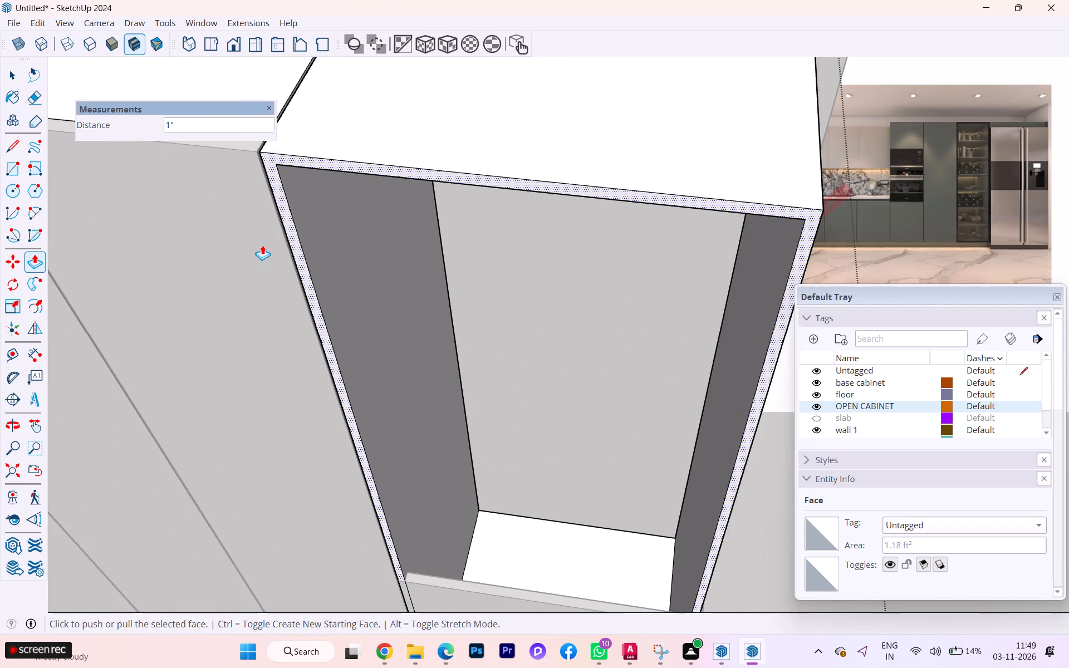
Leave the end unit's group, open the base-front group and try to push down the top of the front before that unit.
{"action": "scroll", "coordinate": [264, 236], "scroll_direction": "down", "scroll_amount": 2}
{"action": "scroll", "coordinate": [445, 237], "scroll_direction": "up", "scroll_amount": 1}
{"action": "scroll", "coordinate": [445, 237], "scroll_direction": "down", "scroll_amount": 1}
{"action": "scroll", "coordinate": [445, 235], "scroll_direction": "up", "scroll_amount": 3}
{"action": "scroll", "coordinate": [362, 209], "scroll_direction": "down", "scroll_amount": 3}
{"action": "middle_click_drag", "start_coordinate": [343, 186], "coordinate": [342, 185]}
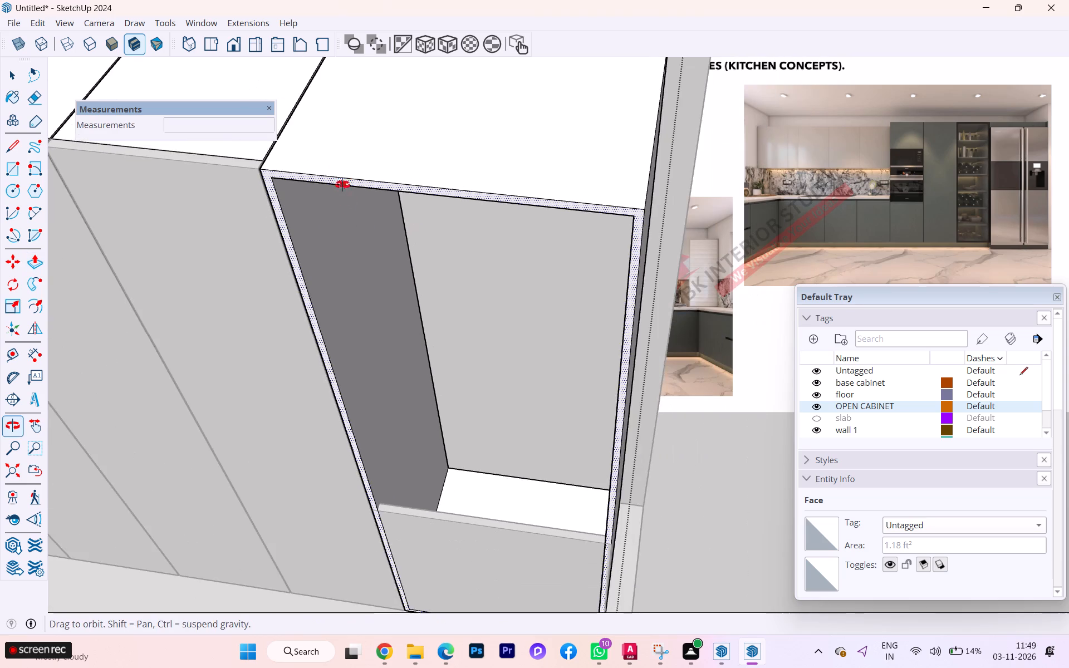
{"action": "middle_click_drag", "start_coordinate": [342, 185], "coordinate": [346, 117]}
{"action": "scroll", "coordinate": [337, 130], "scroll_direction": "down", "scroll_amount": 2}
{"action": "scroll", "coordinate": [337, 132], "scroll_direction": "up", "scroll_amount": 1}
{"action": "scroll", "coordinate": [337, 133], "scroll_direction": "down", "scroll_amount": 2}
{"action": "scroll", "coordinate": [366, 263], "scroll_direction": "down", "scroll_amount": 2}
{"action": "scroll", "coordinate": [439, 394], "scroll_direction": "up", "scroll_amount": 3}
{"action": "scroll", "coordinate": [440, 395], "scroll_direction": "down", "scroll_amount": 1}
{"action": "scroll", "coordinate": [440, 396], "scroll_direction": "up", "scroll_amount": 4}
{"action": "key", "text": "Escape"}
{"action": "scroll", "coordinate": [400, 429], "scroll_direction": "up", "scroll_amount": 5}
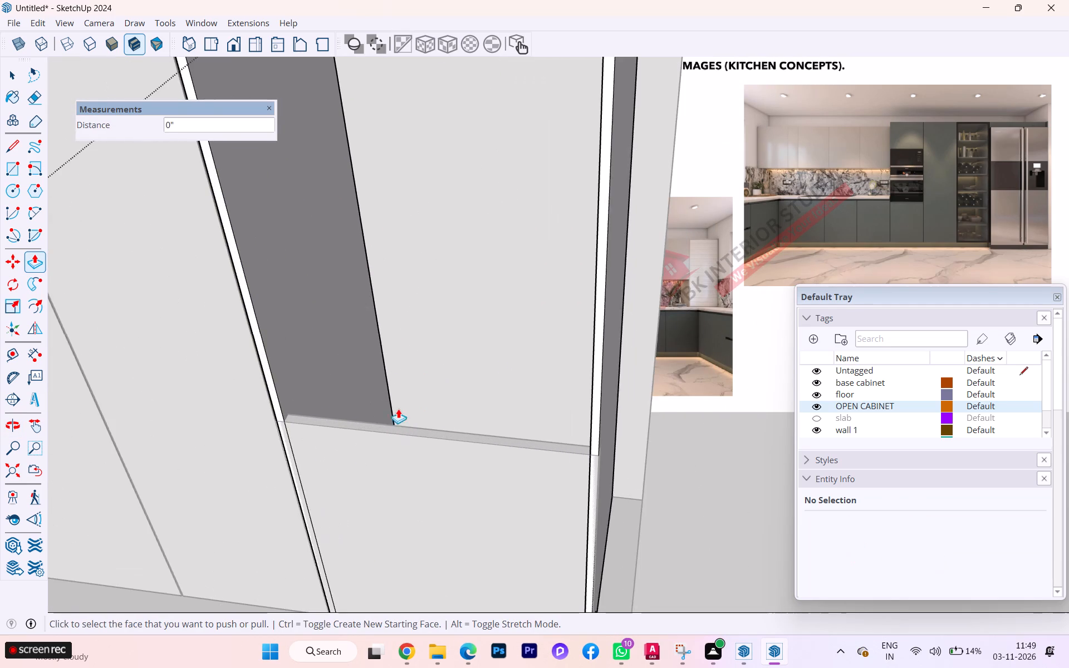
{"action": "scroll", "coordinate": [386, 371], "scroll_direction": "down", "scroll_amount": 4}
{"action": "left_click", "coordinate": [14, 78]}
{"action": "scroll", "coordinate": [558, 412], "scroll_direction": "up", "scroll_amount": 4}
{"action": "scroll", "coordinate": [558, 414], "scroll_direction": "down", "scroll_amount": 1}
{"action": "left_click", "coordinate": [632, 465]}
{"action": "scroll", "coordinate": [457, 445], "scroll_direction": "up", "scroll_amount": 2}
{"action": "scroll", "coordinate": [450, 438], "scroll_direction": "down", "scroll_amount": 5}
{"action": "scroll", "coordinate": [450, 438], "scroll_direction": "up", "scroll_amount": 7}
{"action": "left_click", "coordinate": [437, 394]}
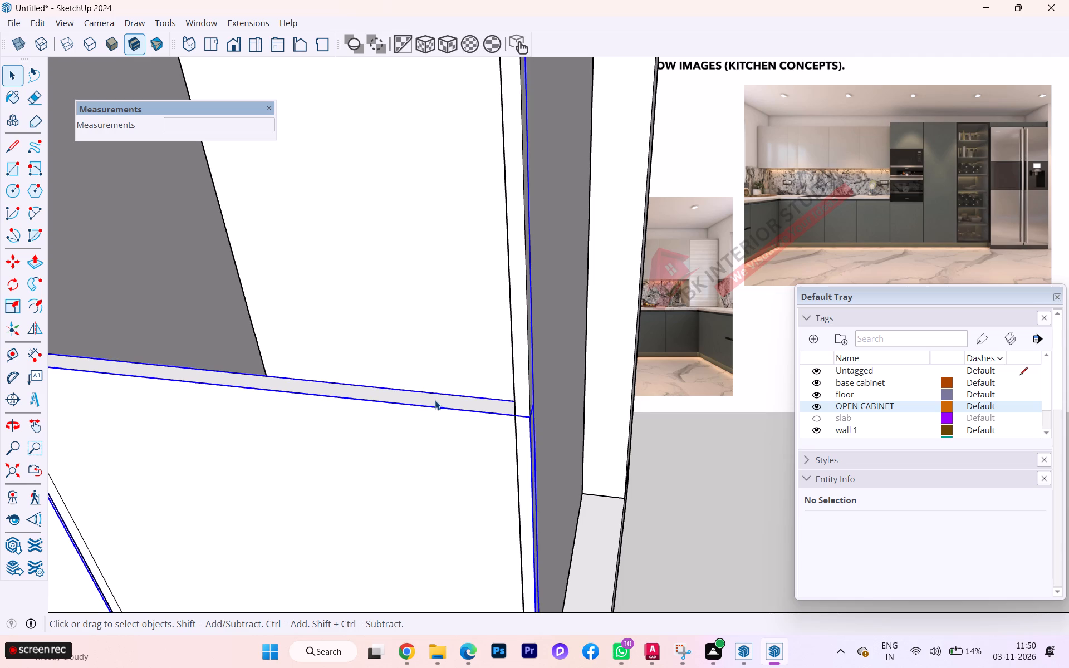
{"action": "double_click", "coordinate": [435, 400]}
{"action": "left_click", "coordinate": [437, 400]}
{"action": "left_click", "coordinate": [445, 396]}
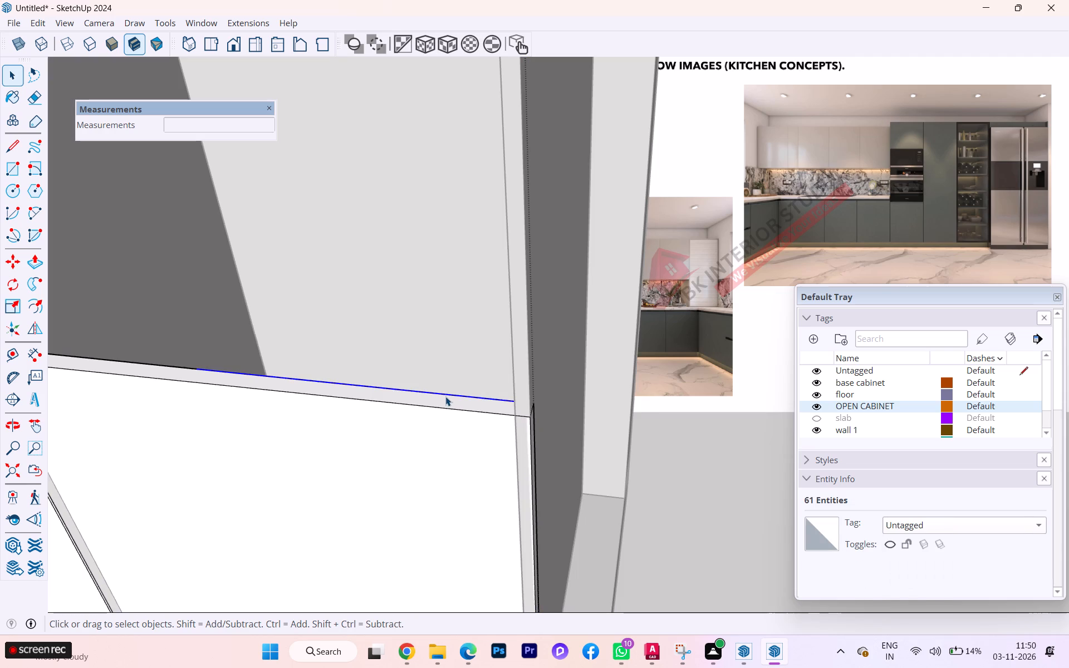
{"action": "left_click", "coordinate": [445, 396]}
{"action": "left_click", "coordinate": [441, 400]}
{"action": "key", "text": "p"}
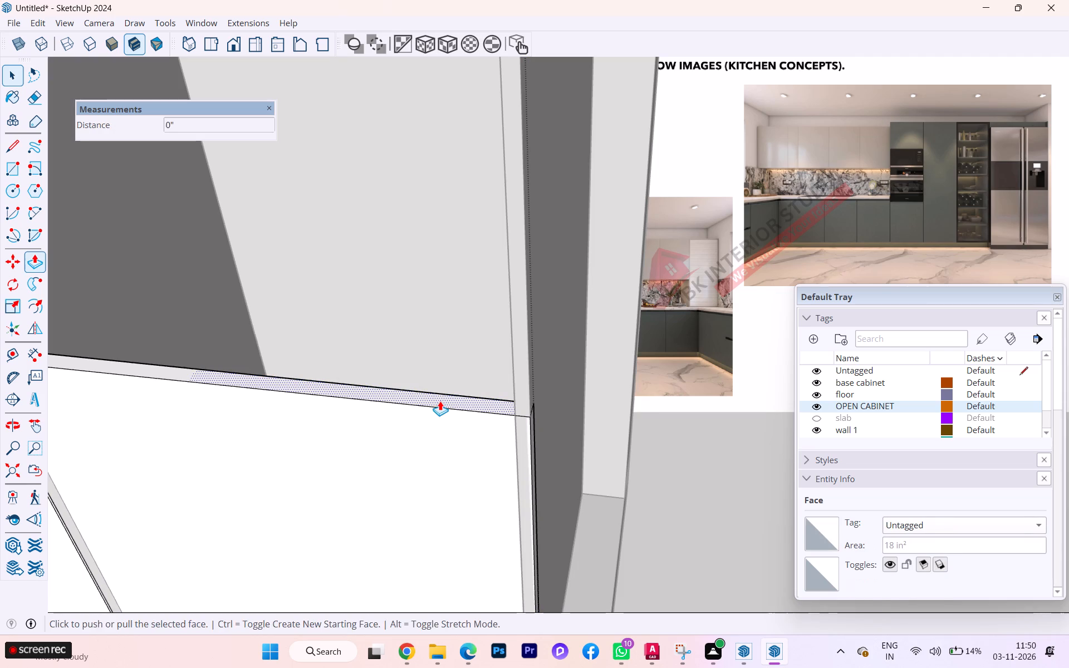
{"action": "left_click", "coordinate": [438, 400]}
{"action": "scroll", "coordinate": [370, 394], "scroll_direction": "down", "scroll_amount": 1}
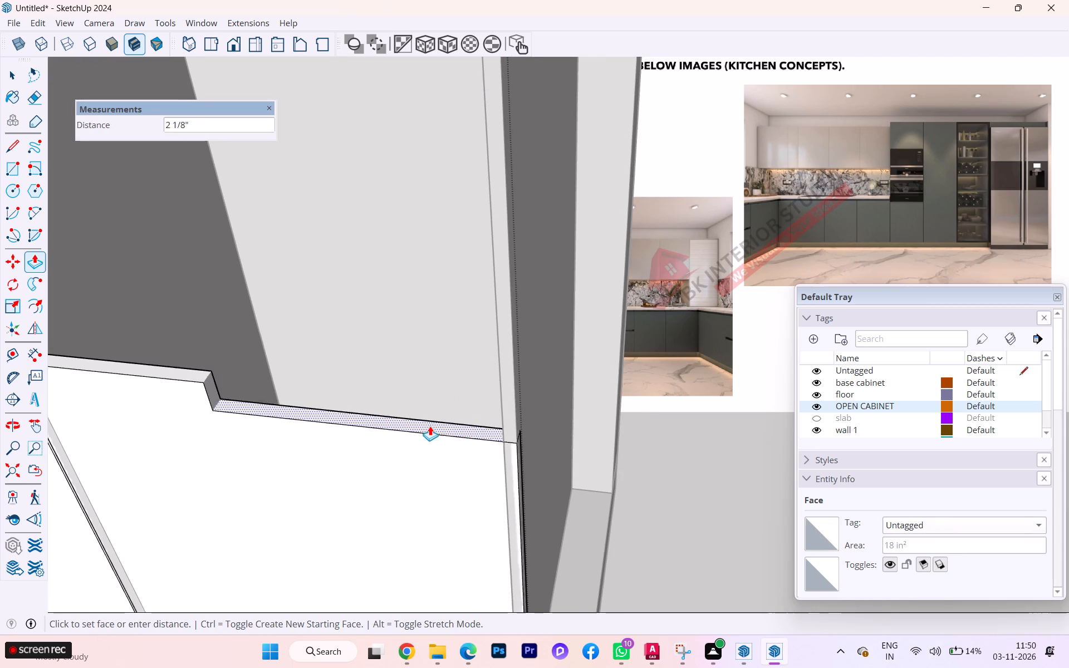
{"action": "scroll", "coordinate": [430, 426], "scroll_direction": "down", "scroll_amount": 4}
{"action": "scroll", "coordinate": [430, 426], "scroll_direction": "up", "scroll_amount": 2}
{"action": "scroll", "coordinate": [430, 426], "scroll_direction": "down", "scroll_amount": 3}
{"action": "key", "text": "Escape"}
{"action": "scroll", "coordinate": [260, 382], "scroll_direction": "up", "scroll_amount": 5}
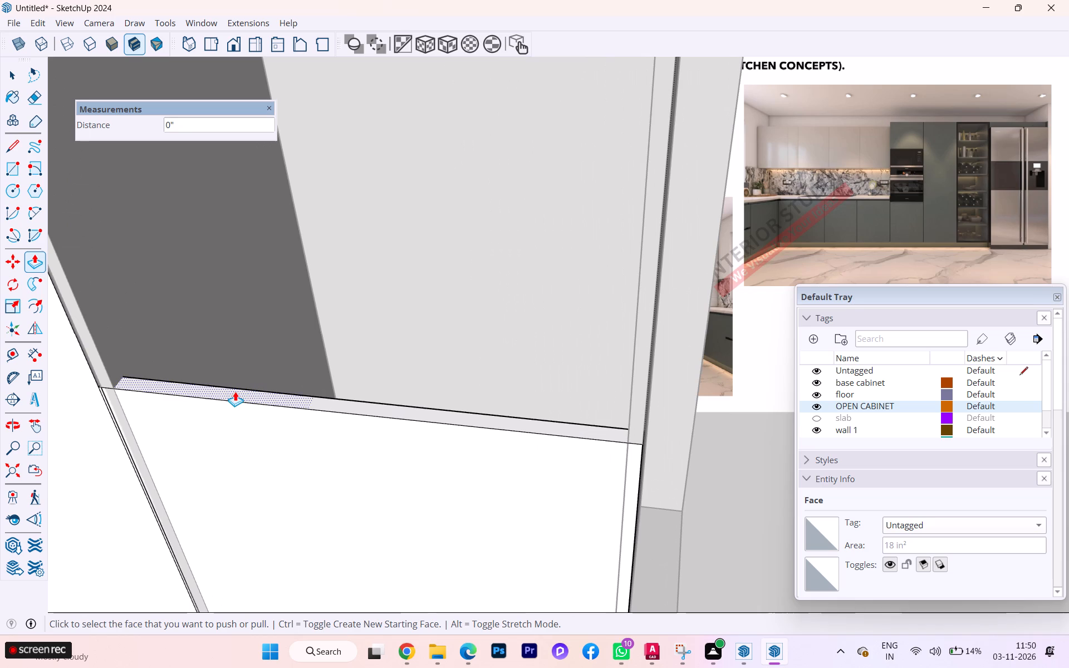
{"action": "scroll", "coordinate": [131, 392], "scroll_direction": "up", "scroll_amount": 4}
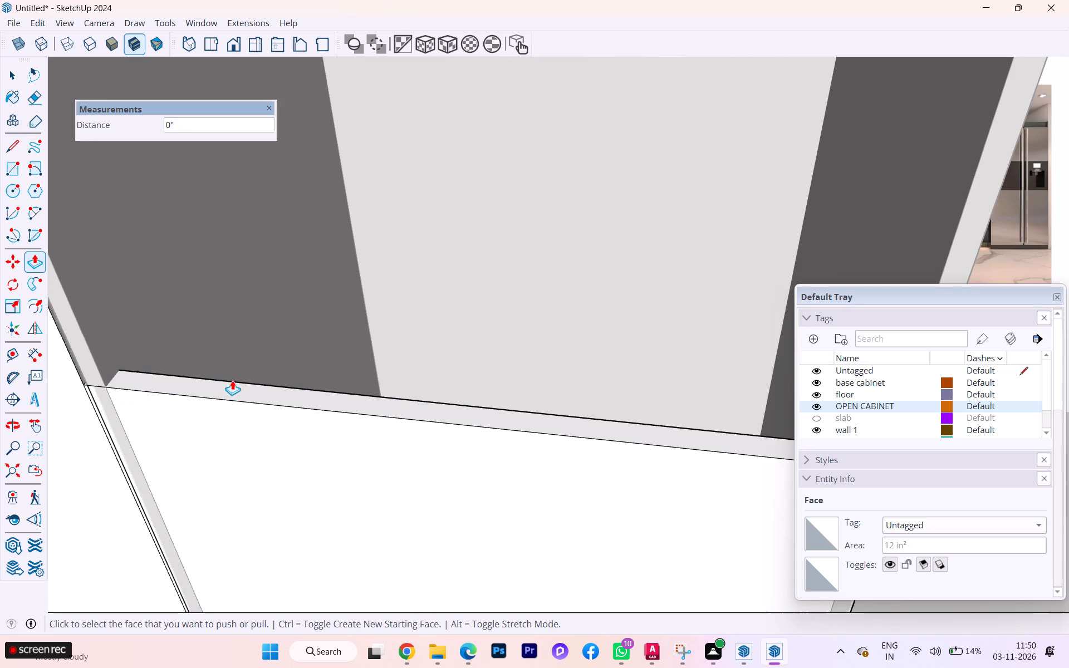
Undo back past the 1" pull of the end unit's front frame face and leave that unit's group.
{"action": "key", "text": "ctrl+z"}
{"action": "key", "text": "ctrl+z"}
{"action": "key", "text": "ctrl+z"}
{"action": "scroll", "coordinate": [206, 383], "scroll_direction": "up", "scroll_amount": 5}
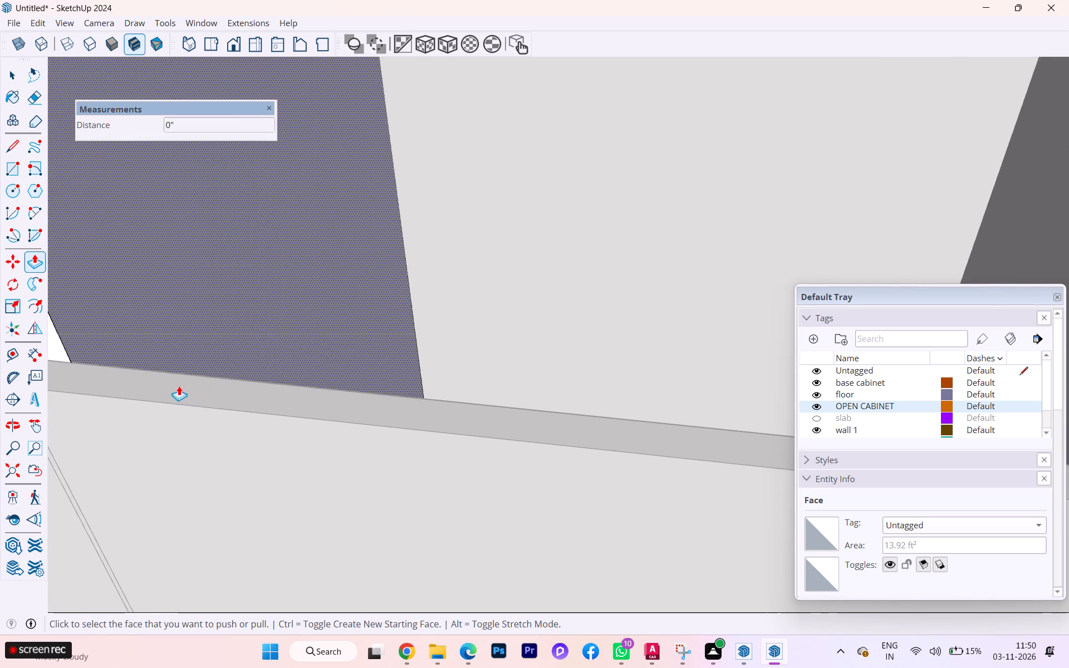
{"action": "scroll", "coordinate": [190, 378], "scroll_direction": "down", "scroll_amount": 4}
{"action": "scroll", "coordinate": [259, 372], "scroll_direction": "up", "scroll_amount": 1}
{"action": "scroll", "coordinate": [267, 372], "scroll_direction": "down", "scroll_amount": 2}
{"action": "scroll", "coordinate": [328, 368], "scroll_direction": "up", "scroll_amount": 1}
{"action": "scroll", "coordinate": [358, 366], "scroll_direction": "down", "scroll_amount": 2}
{"action": "scroll", "coordinate": [375, 355], "scroll_direction": "up", "scroll_amount": 5}
{"action": "scroll", "coordinate": [277, 343], "scroll_direction": "down", "scroll_amount": 3}
{"action": "left_click", "coordinate": [18, 82]}
{"action": "scroll", "coordinate": [205, 244], "scroll_direction": "down", "scroll_amount": 4}
{"action": "scroll", "coordinate": [285, 281], "scroll_direction": "up", "scroll_amount": 1}
{"action": "scroll", "coordinate": [313, 296], "scroll_direction": "down", "scroll_amount": 3}
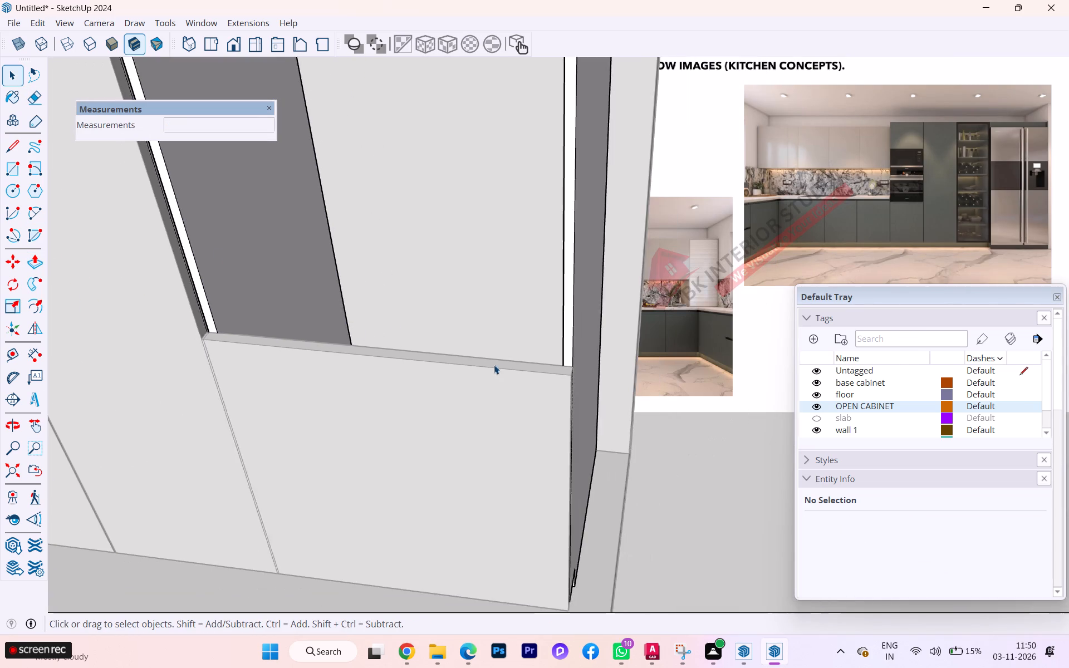
{"action": "scroll", "coordinate": [494, 365], "scroll_direction": "down", "scroll_amount": 4}
{"action": "left_click", "coordinate": [668, 441]}
Open the base-front group and push the top of the thin strip beside the end unit's front down 2' 7" to remove it.
{"action": "scroll", "coordinate": [349, 357], "scroll_direction": "up", "scroll_amount": 6}
{"action": "scroll", "coordinate": [273, 328], "scroll_direction": "up", "scroll_amount": 1}
{"action": "scroll", "coordinate": [273, 328], "scroll_direction": "down", "scroll_amount": 7}
{"action": "scroll", "coordinate": [273, 328], "scroll_direction": "up", "scroll_amount": 8}
{"action": "scroll", "coordinate": [244, 333], "scroll_direction": "down", "scroll_amount": 2}
{"action": "scroll", "coordinate": [244, 333], "scroll_direction": "up", "scroll_amount": 12}
{"action": "scroll", "coordinate": [276, 352], "scroll_direction": "down", "scroll_amount": 2}
{"action": "scroll", "coordinate": [276, 352], "scroll_direction": "up", "scroll_amount": 5}
{"action": "scroll", "coordinate": [277, 352], "scroll_direction": "down", "scroll_amount": 2}
{"action": "scroll", "coordinate": [278, 352], "scroll_direction": "up", "scroll_amount": 3}
{"action": "scroll", "coordinate": [234, 359], "scroll_direction": "down", "scroll_amount": 2}
{"action": "scroll", "coordinate": [233, 360], "scroll_direction": "up", "scroll_amount": 1}
{"action": "scroll", "coordinate": [233, 360], "scroll_direction": "down", "scroll_amount": 3}
{"action": "scroll", "coordinate": [233, 360], "scroll_direction": "up", "scroll_amount": 2}
{"action": "left_click", "coordinate": [216, 361]}
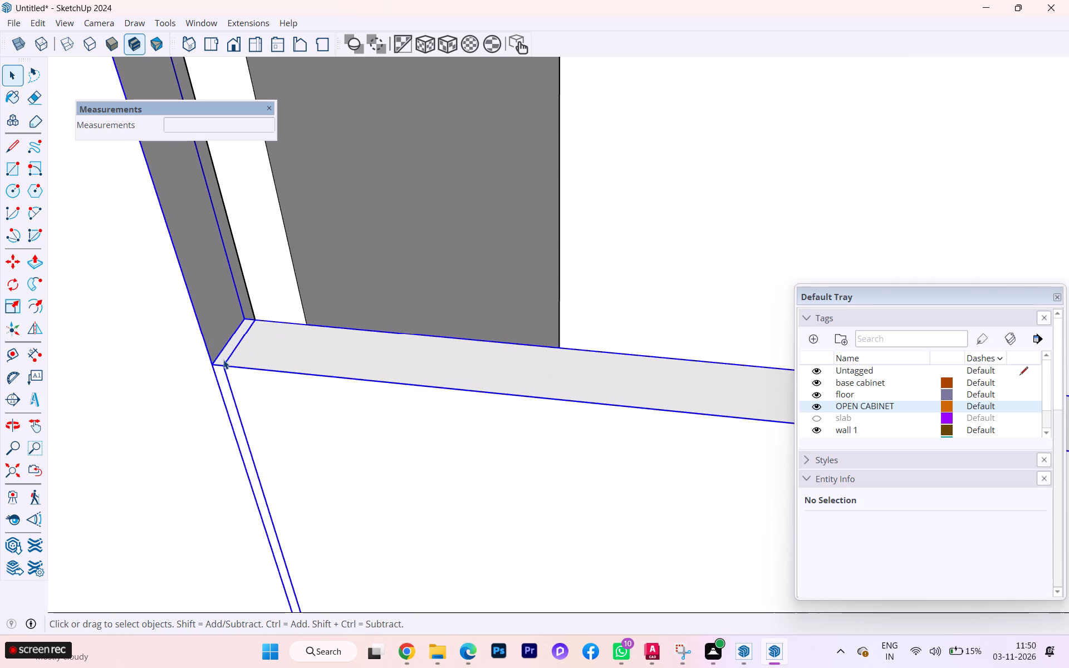
{"action": "double_click", "coordinate": [223, 360]}
{"action": "left_click", "coordinate": [223, 359]}
{"action": "left_click", "coordinate": [223, 358]}
{"action": "left_click", "coordinate": [223, 357]}
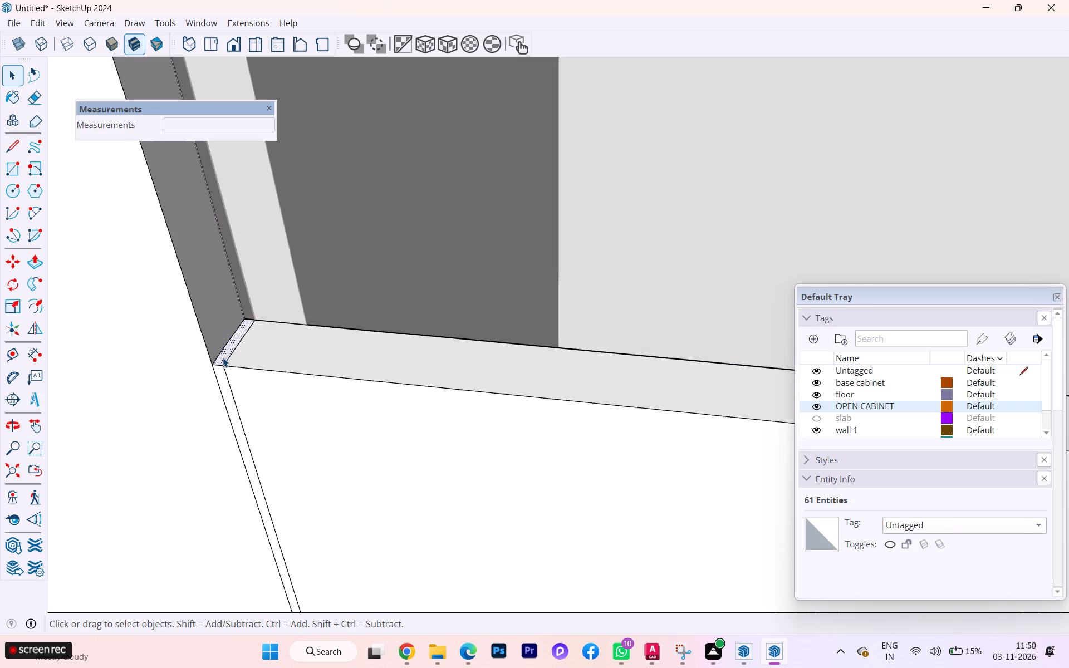
{"action": "key", "text": "p"}
{"action": "left_click", "coordinate": [223, 357]}
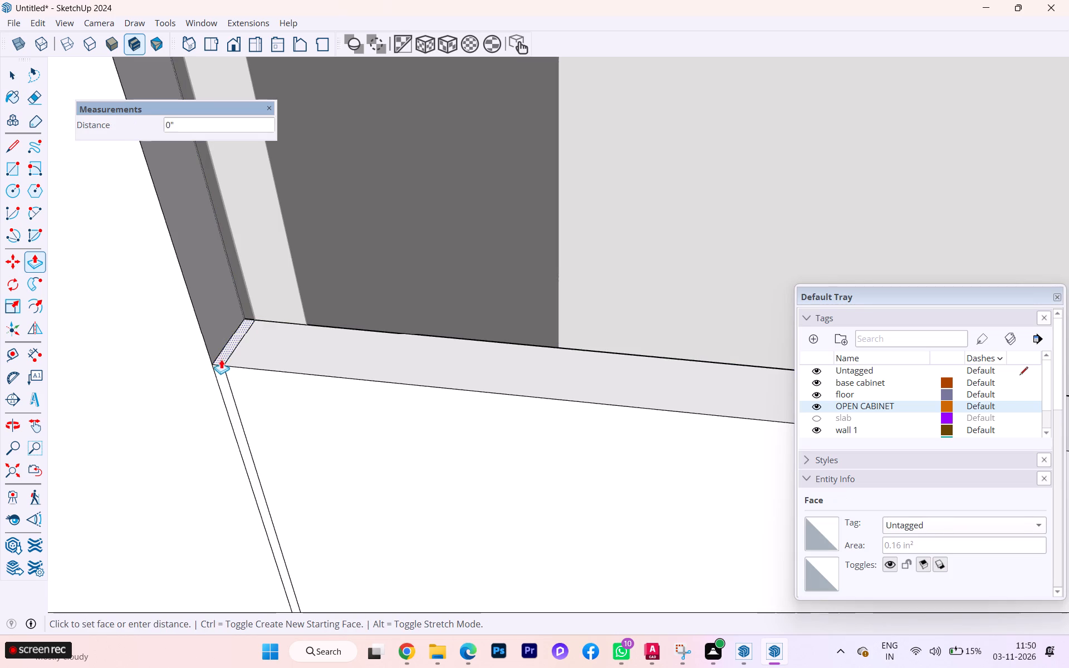
{"action": "scroll", "coordinate": [249, 450], "scroll_direction": "down", "scroll_amount": 4}
{"action": "scroll", "coordinate": [176, 338], "scroll_direction": "up", "scroll_amount": 1}
{"action": "scroll", "coordinate": [175, 331], "scroll_direction": "down", "scroll_amount": 3}
{"action": "scroll", "coordinate": [179, 299], "scroll_direction": "up", "scroll_amount": 4}
{"action": "scroll", "coordinate": [179, 299], "scroll_direction": "down", "scroll_amount": 1}
{"action": "scroll", "coordinate": [179, 299], "scroll_direction": "up", "scroll_amount": 4}
{"action": "scroll", "coordinate": [179, 299], "scroll_direction": "down", "scroll_amount": 6}
{"action": "scroll", "coordinate": [177, 287], "scroll_direction": "up", "scroll_amount": 2}
{"action": "scroll", "coordinate": [177, 287], "scroll_direction": "down", "scroll_amount": 2}
{"action": "scroll", "coordinate": [178, 286], "scroll_direction": "up", "scroll_amount": 1}
{"action": "scroll", "coordinate": [179, 286], "scroll_direction": "down", "scroll_amount": 1}
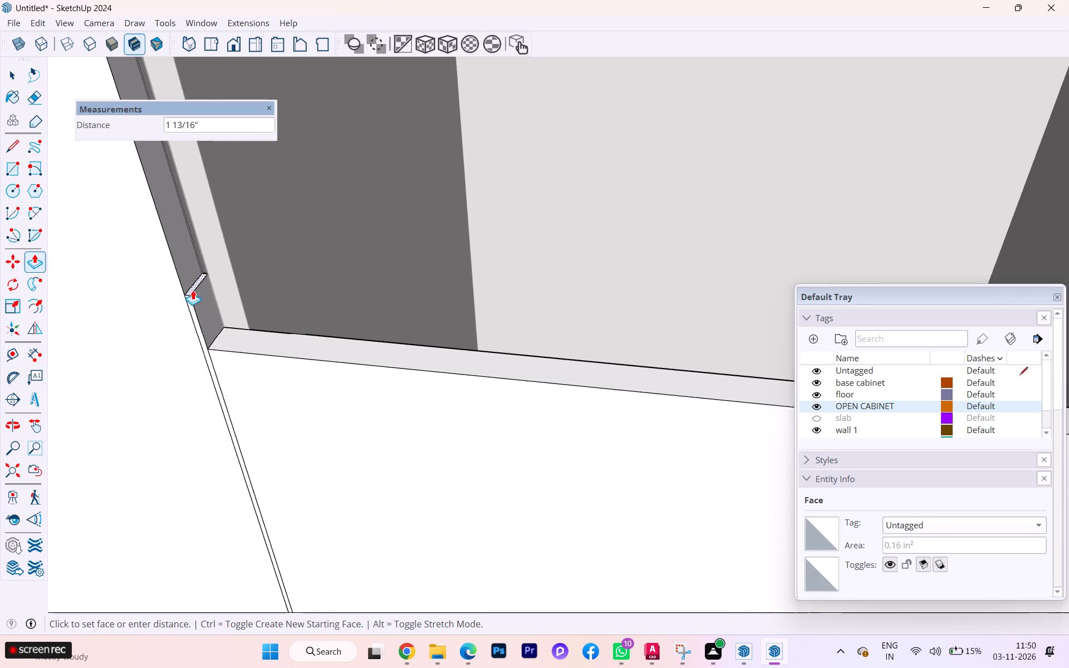
{"action": "scroll", "coordinate": [192, 283], "scroll_direction": "down", "scroll_amount": 11}
{"action": "scroll", "coordinate": [187, 281], "scroll_direction": "up", "scroll_amount": 1}
{"action": "scroll", "coordinate": [187, 281], "scroll_direction": "down", "scroll_amount": 7}
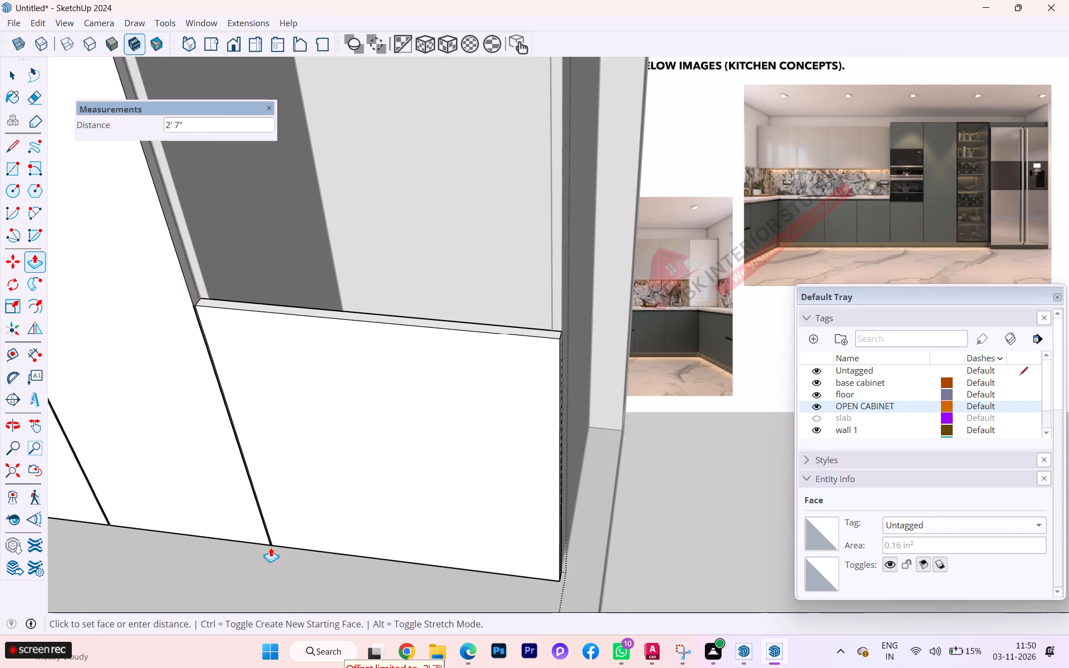
{"action": "left_click", "coordinate": [270, 545]}
Push the top of the narrower front section beside the full-height fronts down 2' 7" to clear it from the end unit.
{"action": "scroll", "coordinate": [304, 326], "scroll_direction": "up", "scroll_amount": 2}
{"action": "scroll", "coordinate": [304, 326], "scroll_direction": "down", "scroll_amount": 1}
{"action": "scroll", "coordinate": [304, 326], "scroll_direction": "up", "scroll_amount": 10}
{"action": "key", "text": "space"}
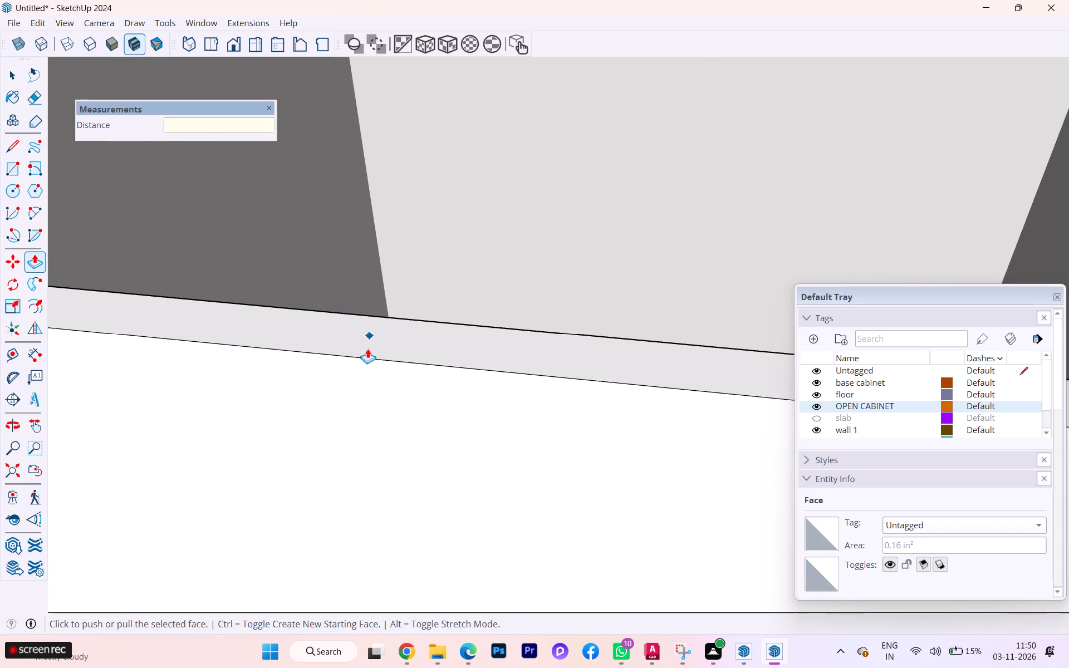
{"action": "key", "text": "o"}
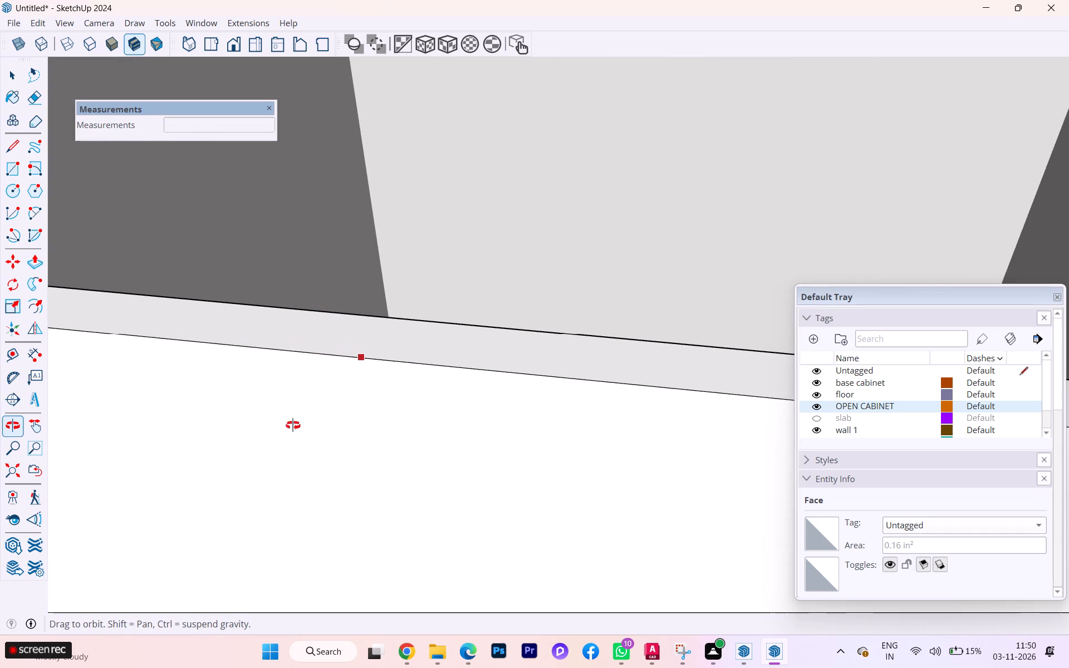
{"action": "key", "text": "p"}
{"action": "left_click", "coordinate": [231, 323]}
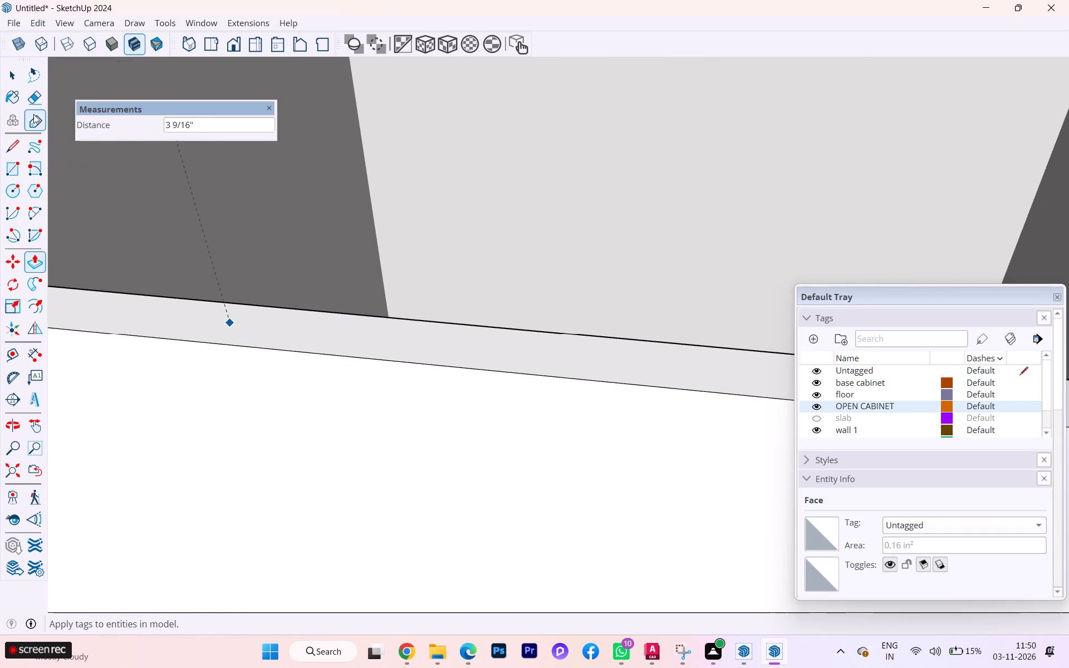
{"action": "left_click", "coordinate": [7, 84]}
{"action": "left_click", "coordinate": [252, 338]}
{"action": "key", "text": "p"}
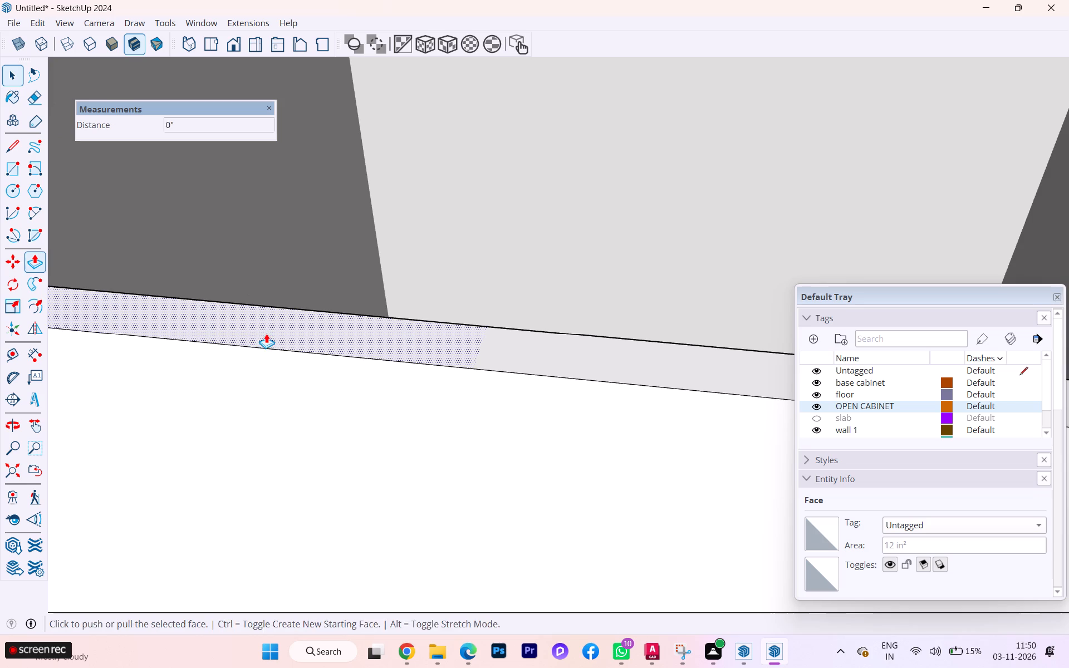
{"action": "left_click", "coordinate": [266, 333]}
{"action": "scroll", "coordinate": [228, 345], "scroll_direction": "down", "scroll_amount": 2}
{"action": "scroll", "coordinate": [360, 357], "scroll_direction": "down", "scroll_amount": 4}
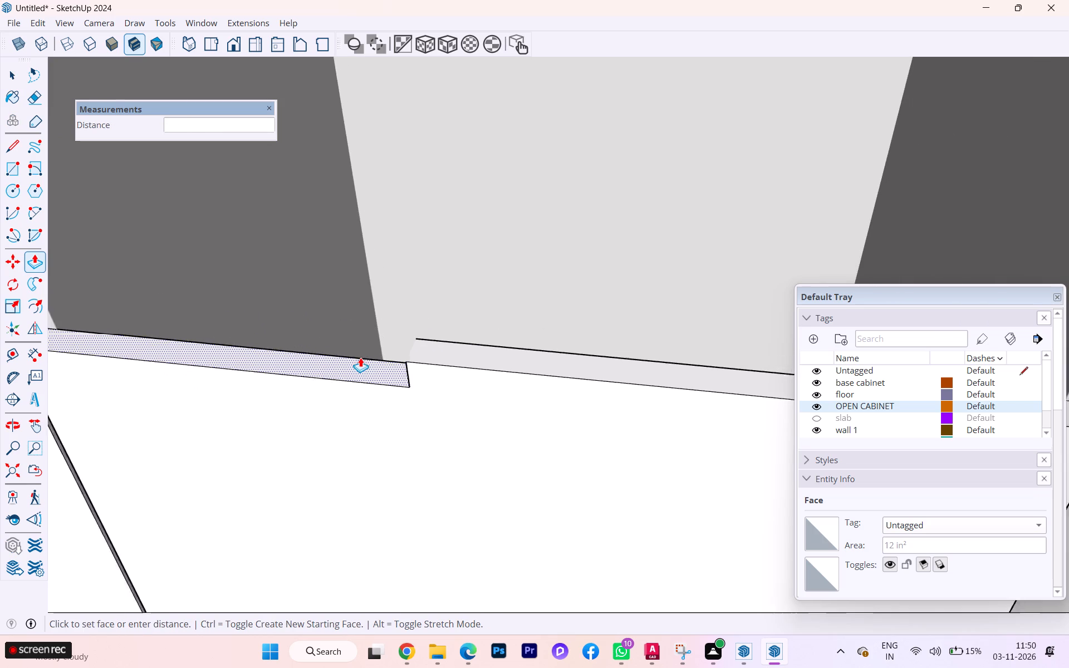
{"action": "scroll", "coordinate": [321, 323], "scroll_direction": "down", "scroll_amount": 19}
{"action": "scroll", "coordinate": [318, 305], "scroll_direction": "up", "scroll_amount": 1}
{"action": "scroll", "coordinate": [318, 306], "scroll_direction": "down", "scroll_amount": 3}
{"action": "scroll", "coordinate": [346, 311], "scroll_direction": "up", "scroll_amount": 3}
{"action": "scroll", "coordinate": [346, 311], "scroll_direction": "down", "scroll_amount": 6}
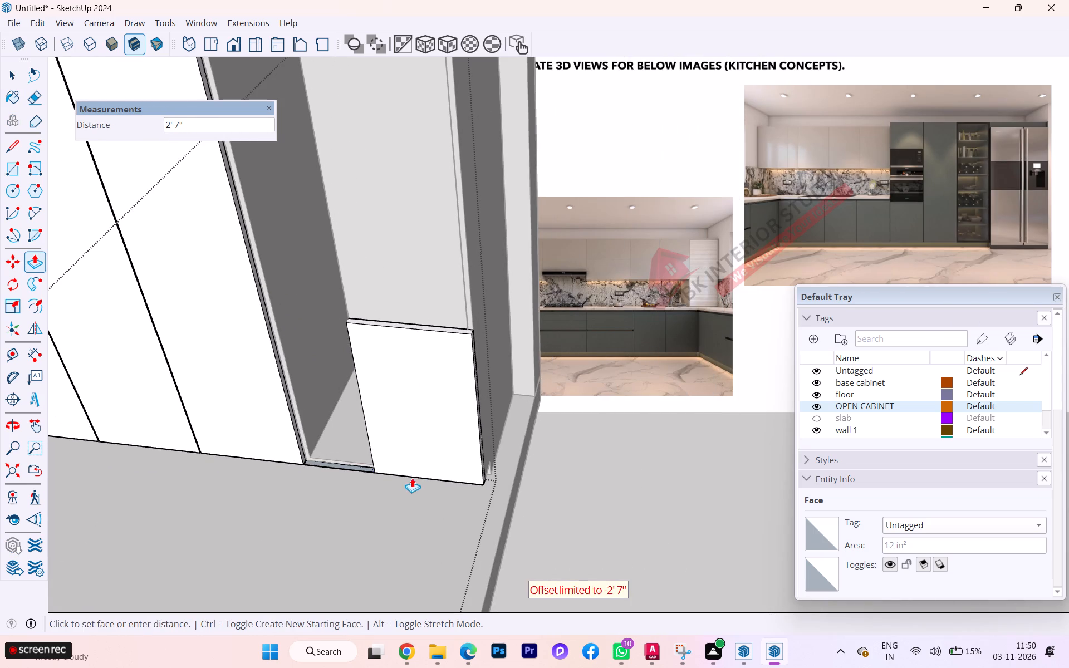
{"action": "left_click", "coordinate": [404, 485]}
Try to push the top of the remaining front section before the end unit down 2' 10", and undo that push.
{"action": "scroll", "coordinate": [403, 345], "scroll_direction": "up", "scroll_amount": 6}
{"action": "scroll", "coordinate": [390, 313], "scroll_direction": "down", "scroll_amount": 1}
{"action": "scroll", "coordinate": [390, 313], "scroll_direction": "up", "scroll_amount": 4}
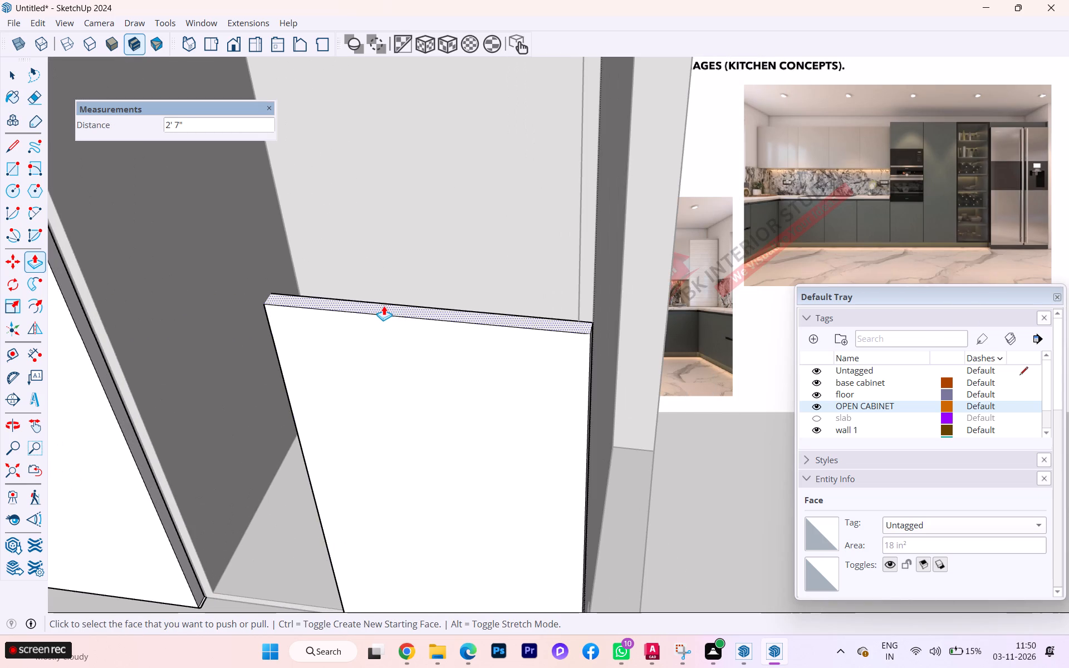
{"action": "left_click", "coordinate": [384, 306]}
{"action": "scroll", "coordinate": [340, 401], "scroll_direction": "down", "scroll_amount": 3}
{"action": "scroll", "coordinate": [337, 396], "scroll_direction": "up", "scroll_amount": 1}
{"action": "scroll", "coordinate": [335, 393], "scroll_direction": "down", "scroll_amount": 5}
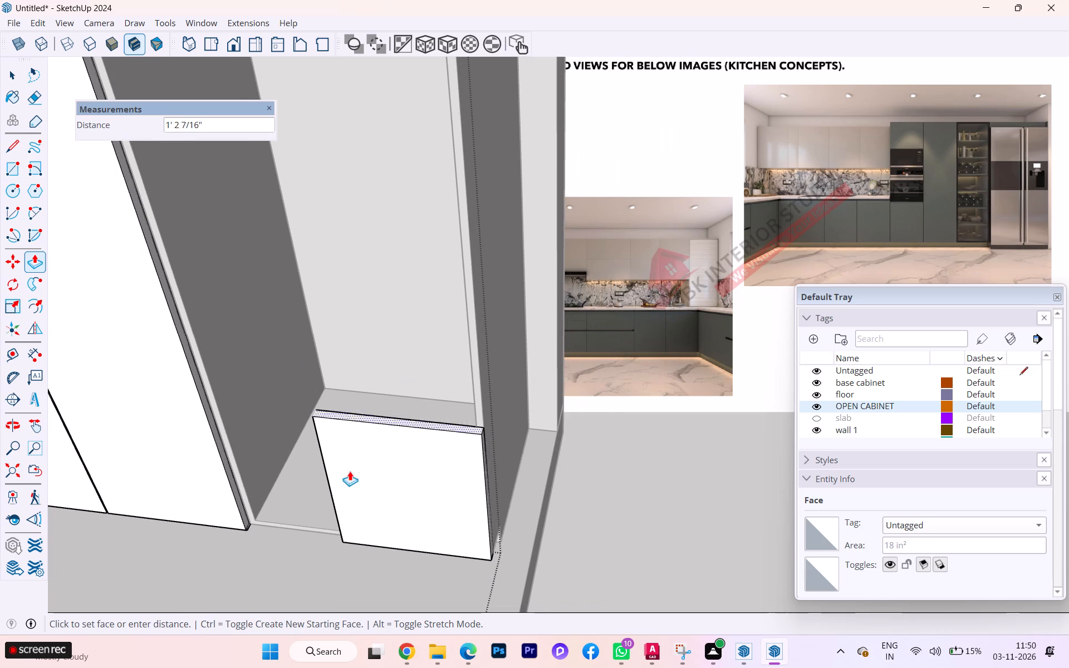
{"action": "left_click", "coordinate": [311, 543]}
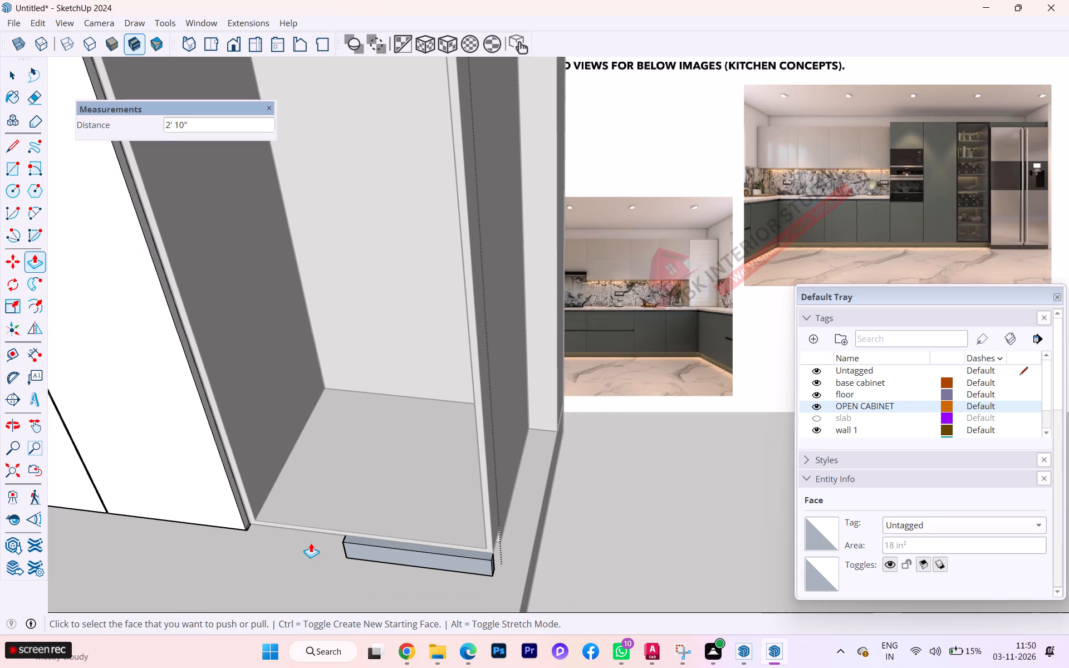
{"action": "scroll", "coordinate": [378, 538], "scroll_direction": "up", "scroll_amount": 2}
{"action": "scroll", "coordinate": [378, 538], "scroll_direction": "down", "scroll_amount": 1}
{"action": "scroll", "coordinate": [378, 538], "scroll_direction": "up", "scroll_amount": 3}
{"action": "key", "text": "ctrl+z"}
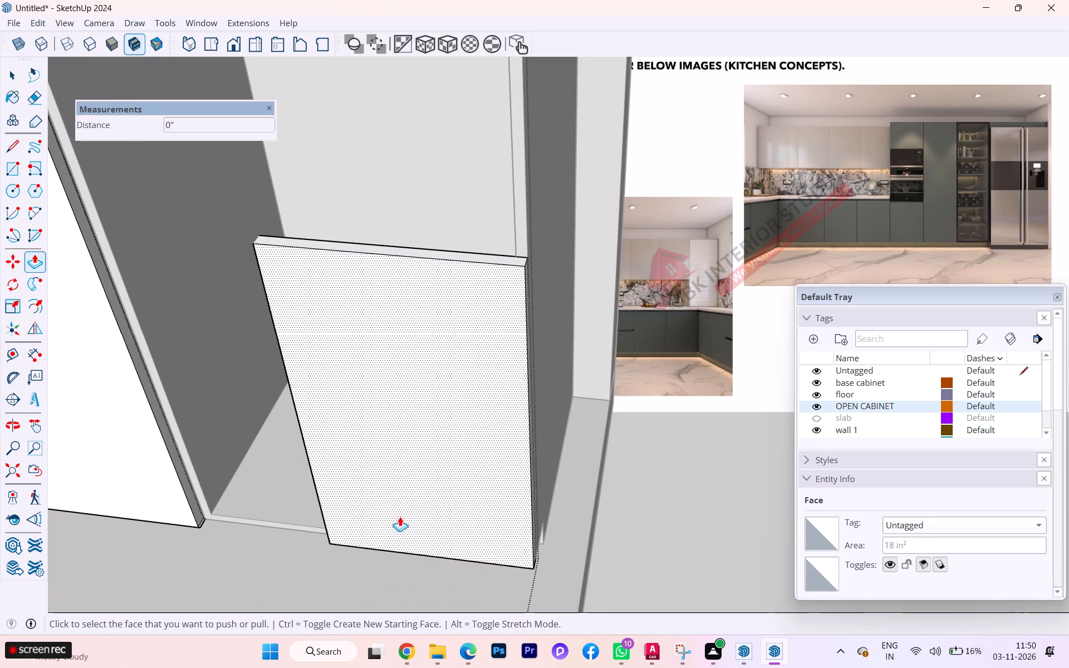
Push the top of the remaining front section down 2' 7" to remove it from the end unit, and leave the base-front group.
{"action": "scroll", "coordinate": [345, 356], "scroll_direction": "up", "scroll_amount": 1}
{"action": "left_click", "coordinate": [341, 227]}
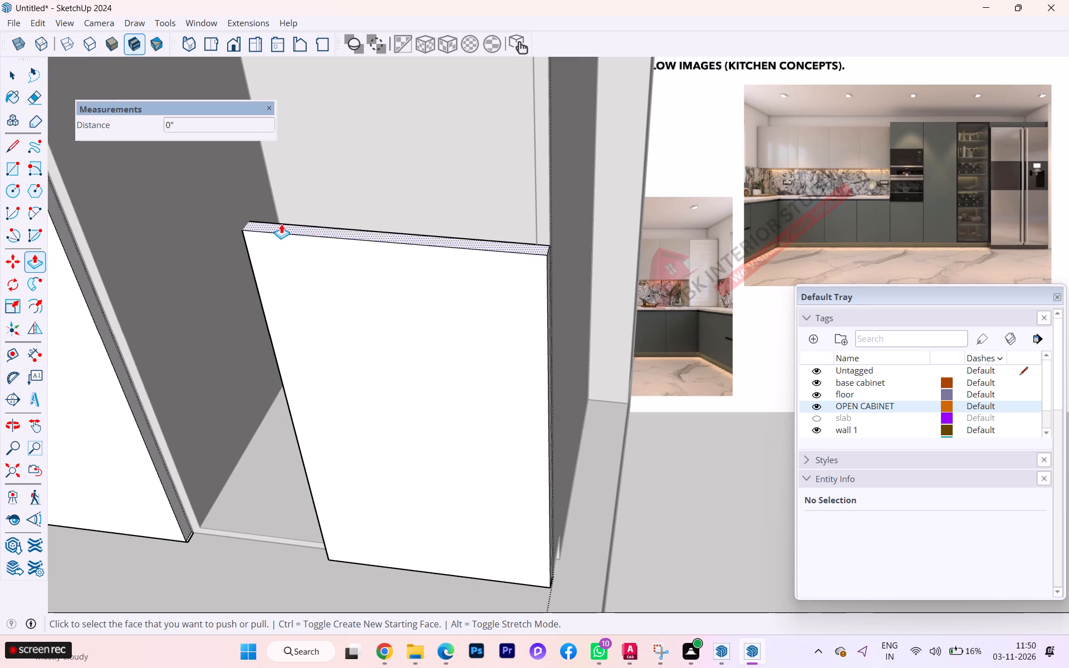
{"action": "left_click", "coordinate": [281, 224]}
{"action": "left_click", "coordinate": [328, 558]}
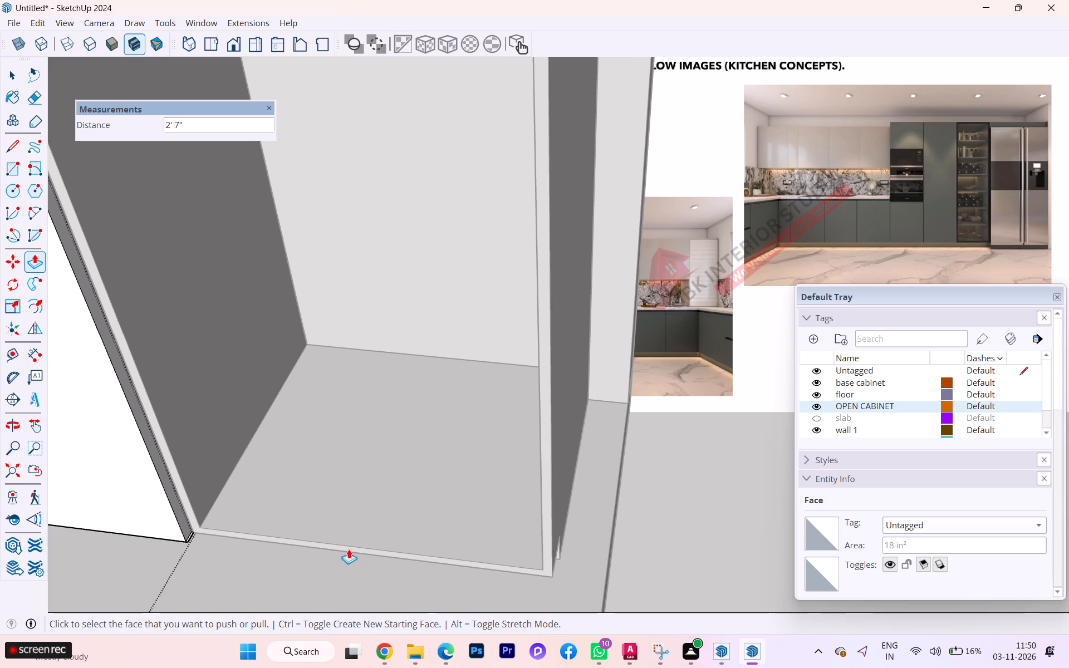
{"action": "scroll", "coordinate": [398, 562], "scroll_direction": "up", "scroll_amount": 6}
{"action": "key", "text": "space"}
{"action": "scroll", "coordinate": [265, 403], "scroll_direction": "down", "scroll_amount": 2}
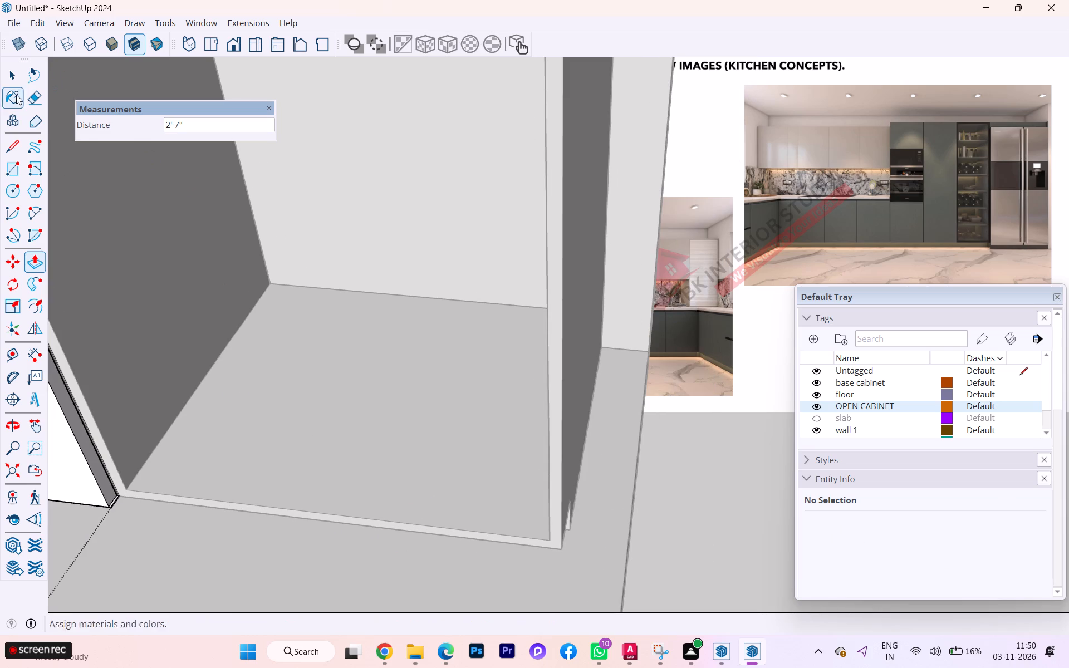
{"action": "left_click", "coordinate": [17, 81]}
{"action": "left_click", "coordinate": [778, 452]}
Examine the open-fronted end unit's base, frame and the adjoining full-height fronts from several angles.
{"action": "scroll", "coordinate": [695, 468], "scroll_direction": "down", "scroll_amount": 4}
{"action": "middle_click_drag", "start_coordinate": [662, 451], "coordinate": [649, 439]}
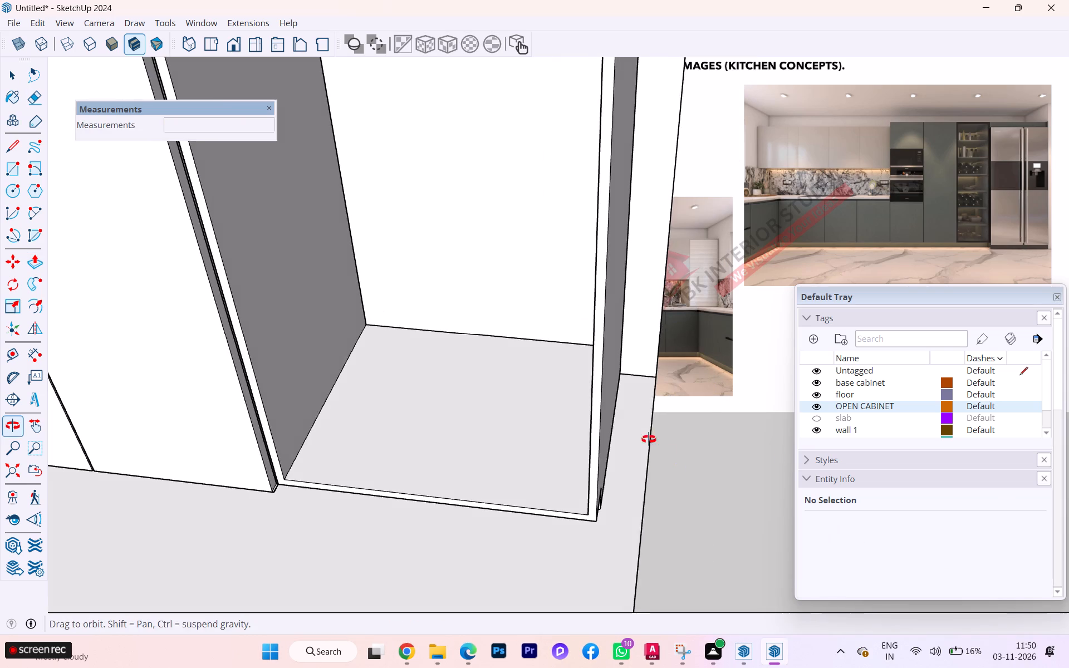
{"action": "middle_click_drag", "start_coordinate": [649, 439], "coordinate": [627, 404]}
{"action": "scroll", "coordinate": [468, 458], "scroll_direction": "down", "scroll_amount": 5}
{"action": "middle_click_drag", "start_coordinate": [469, 467], "coordinate": [588, 433]}
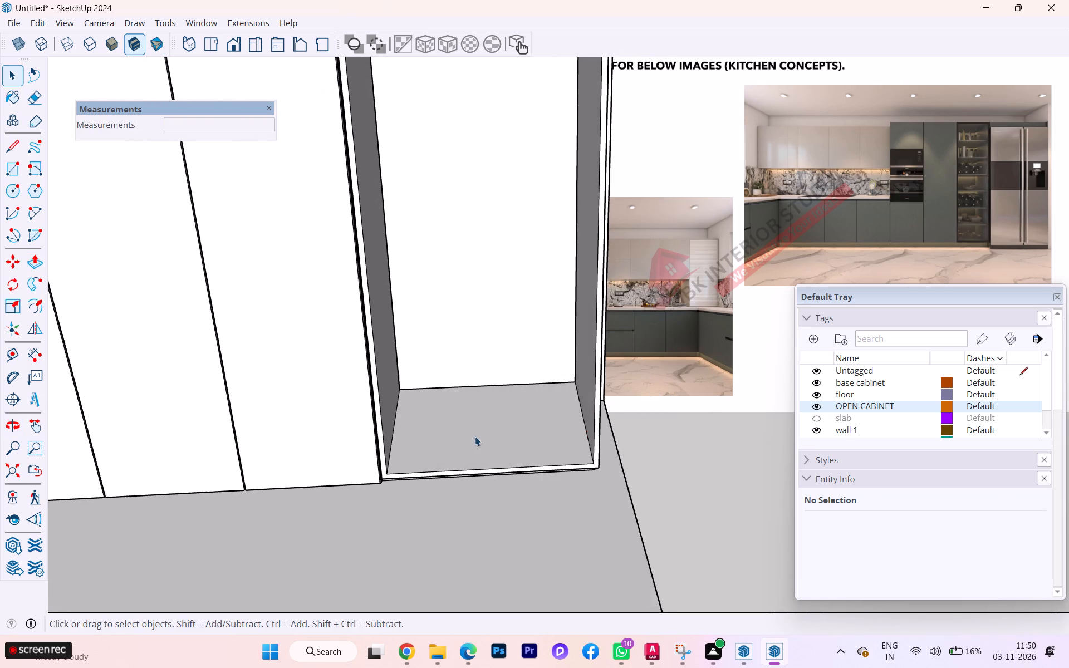
{"action": "scroll", "coordinate": [448, 441], "scroll_direction": "up", "scroll_amount": 9}
{"action": "scroll", "coordinate": [316, 491], "scroll_direction": "down", "scroll_amount": 1}
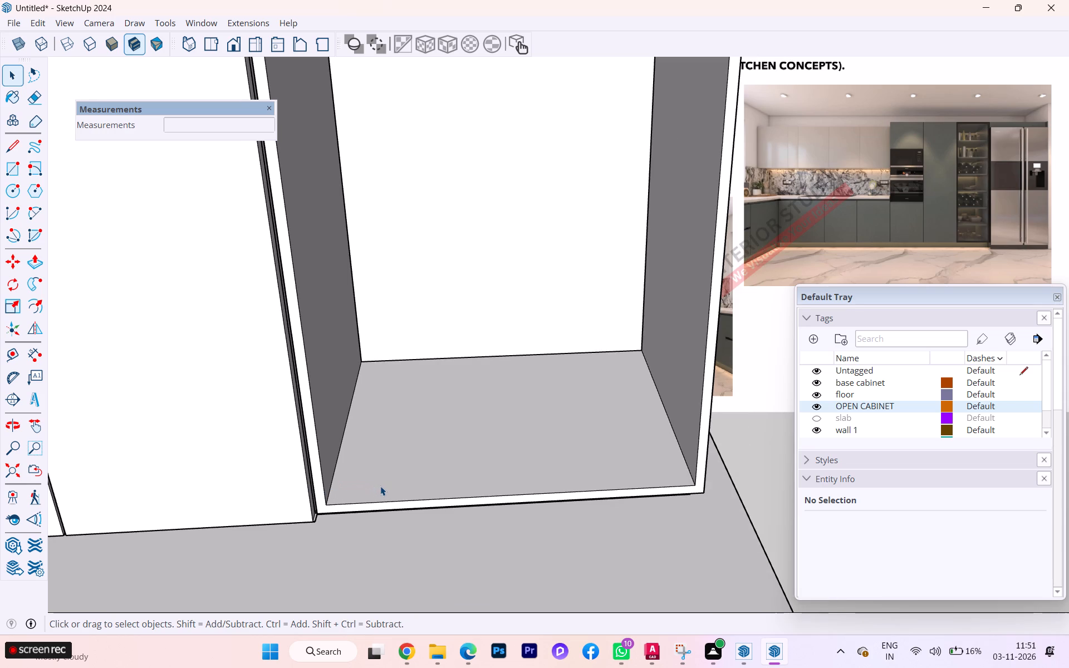
{"action": "scroll", "coordinate": [396, 489], "scroll_direction": "down", "scroll_amount": 6}
{"action": "scroll", "coordinate": [396, 487], "scroll_direction": "up", "scroll_amount": 2}
{"action": "scroll", "coordinate": [399, 488], "scroll_direction": "down", "scroll_amount": 2}
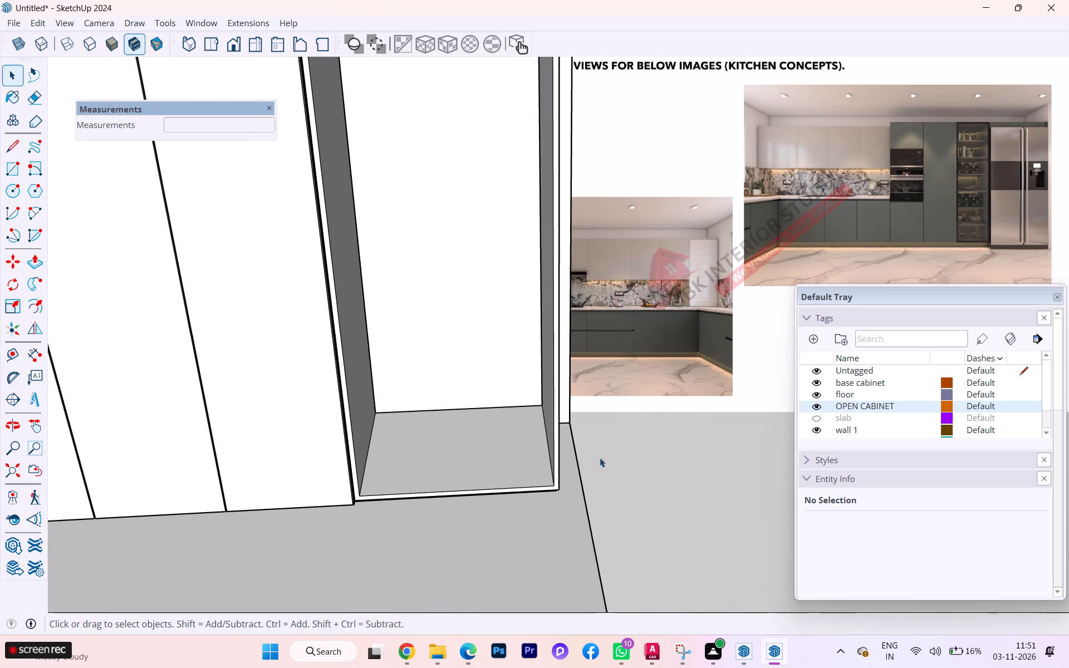
{"action": "middle_click_drag", "start_coordinate": [533, 468], "coordinate": [439, 479]}
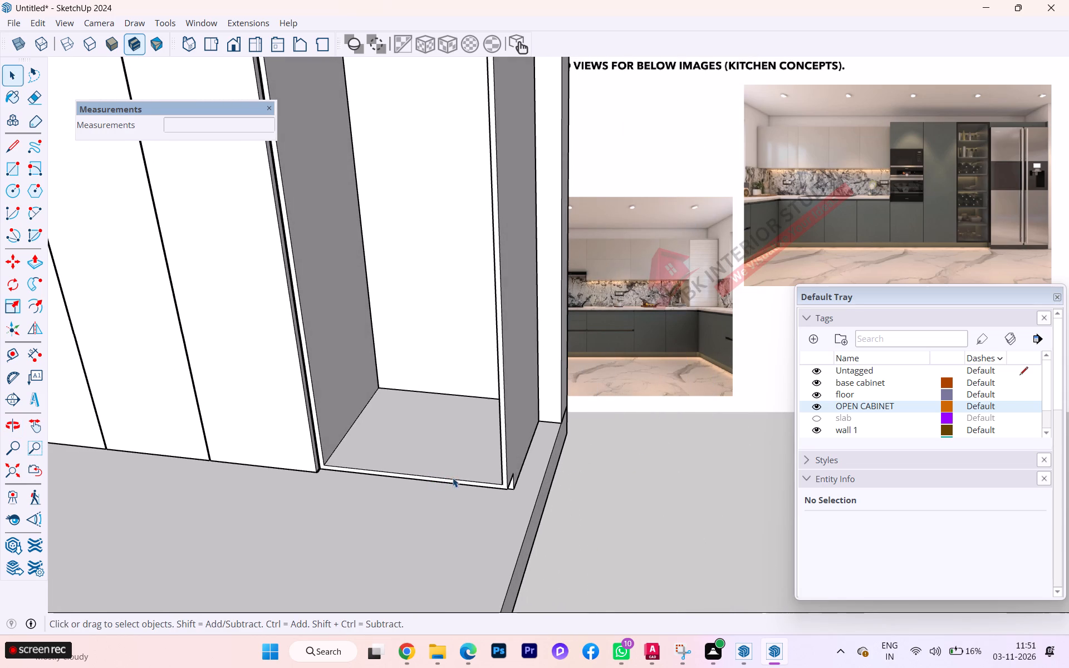
{"action": "scroll", "coordinate": [453, 477], "scroll_direction": "down", "scroll_amount": 2}
{"action": "scroll", "coordinate": [453, 477], "scroll_direction": "up", "scroll_amount": 1}
{"action": "scroll", "coordinate": [447, 460], "scroll_direction": "down", "scroll_amount": 2}
{"action": "scroll", "coordinate": [448, 460], "scroll_direction": "up", "scroll_amount": 3}
{"action": "scroll", "coordinate": [449, 460], "scroll_direction": "down", "scroll_amount": 4}
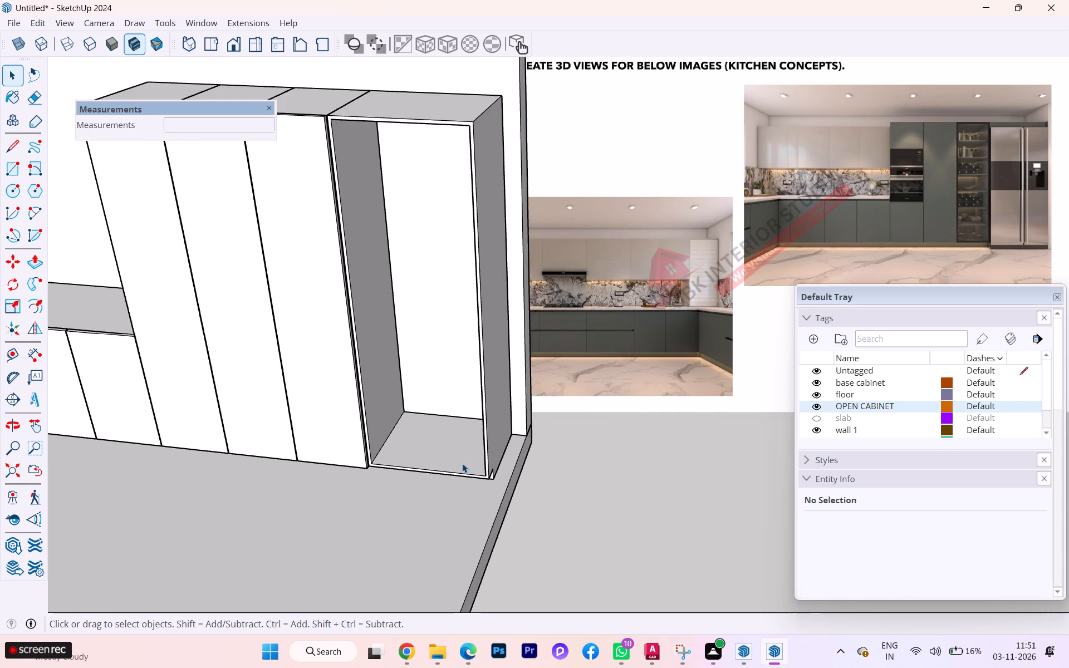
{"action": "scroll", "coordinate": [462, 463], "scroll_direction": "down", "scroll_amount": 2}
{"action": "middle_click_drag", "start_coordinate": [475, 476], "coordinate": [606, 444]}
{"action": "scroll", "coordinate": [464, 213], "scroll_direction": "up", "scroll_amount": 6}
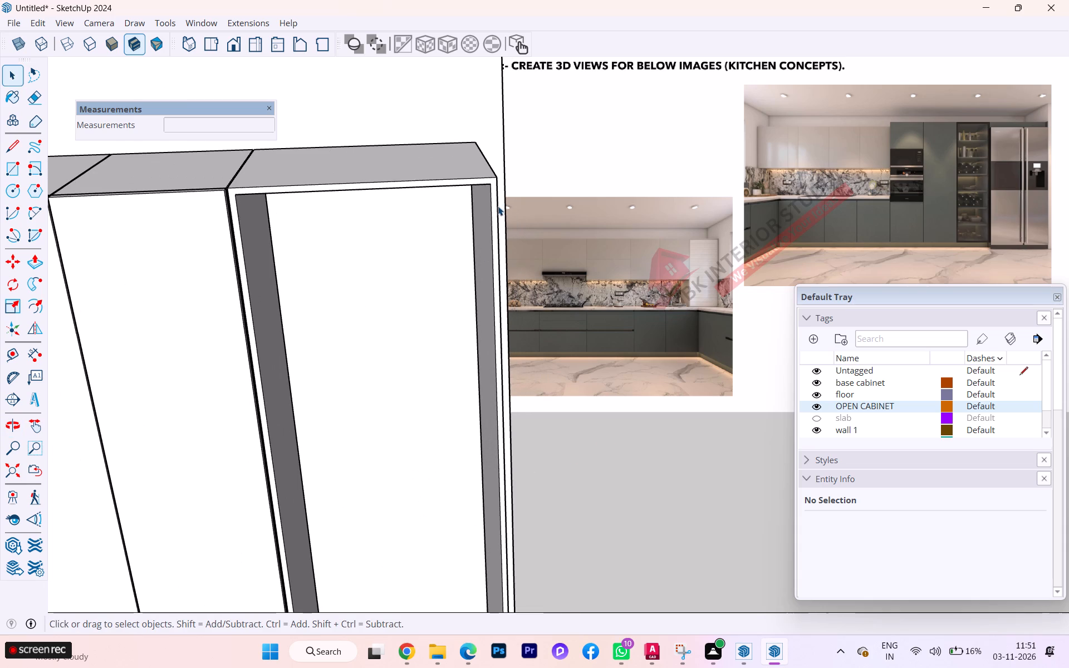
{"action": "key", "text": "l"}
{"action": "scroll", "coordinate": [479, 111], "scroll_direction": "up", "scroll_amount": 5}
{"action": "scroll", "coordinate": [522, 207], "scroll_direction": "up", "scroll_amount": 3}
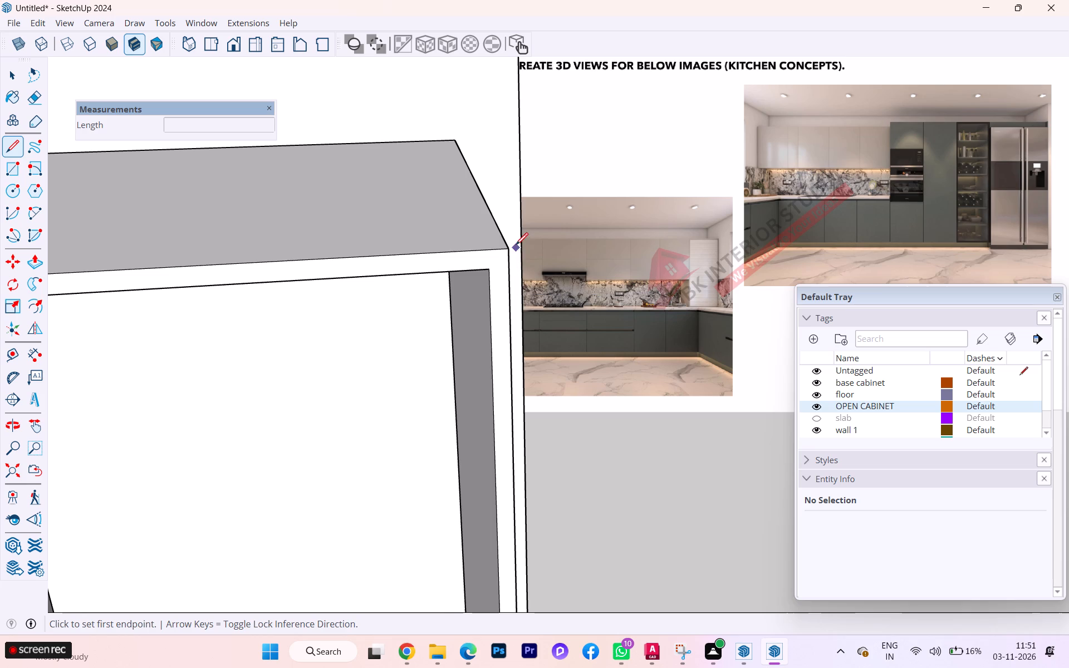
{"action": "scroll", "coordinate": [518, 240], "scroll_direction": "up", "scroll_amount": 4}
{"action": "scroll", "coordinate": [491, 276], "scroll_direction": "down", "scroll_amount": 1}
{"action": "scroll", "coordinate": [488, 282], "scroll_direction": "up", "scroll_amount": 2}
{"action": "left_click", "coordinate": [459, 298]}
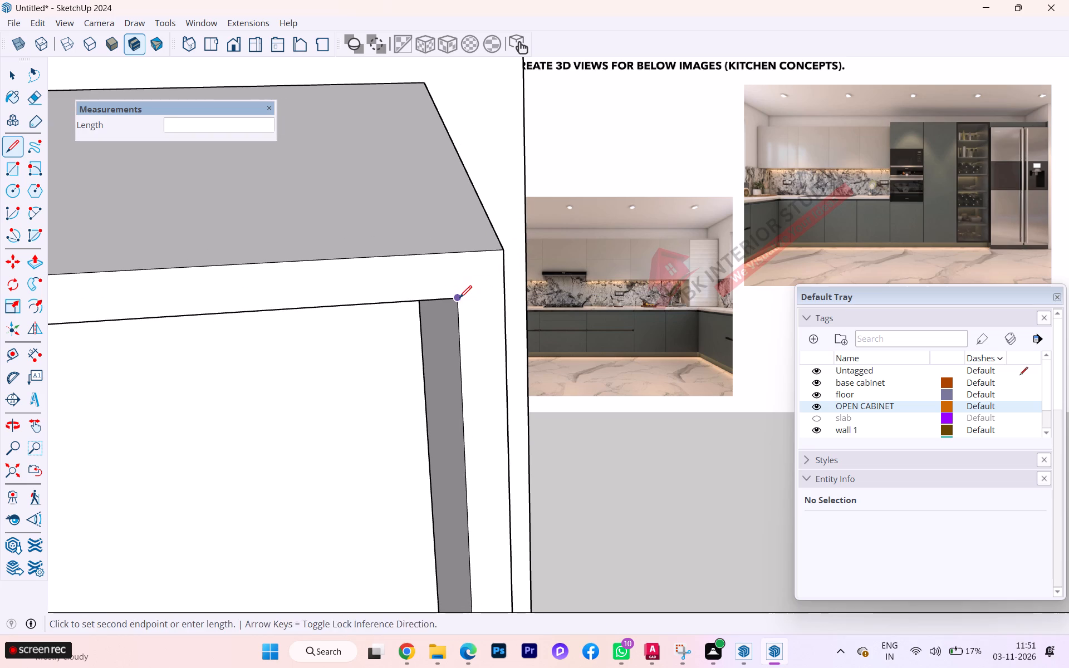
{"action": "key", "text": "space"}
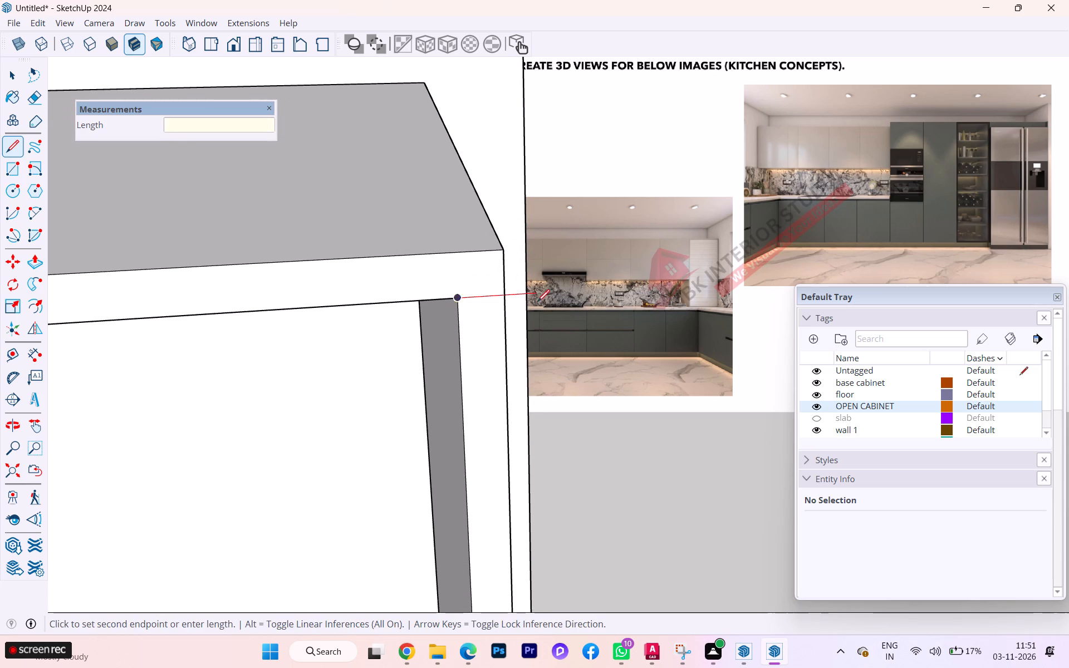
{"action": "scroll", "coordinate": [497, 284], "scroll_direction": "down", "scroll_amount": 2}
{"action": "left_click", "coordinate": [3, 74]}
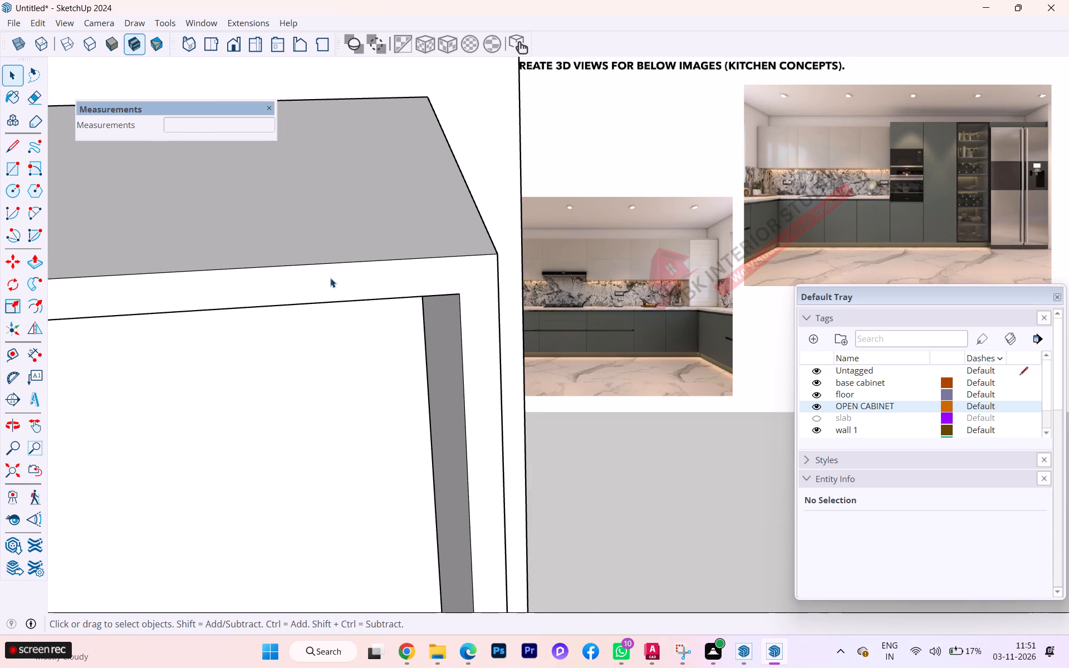
Select the cabinet's connected geometry and draw a line from the open end unit's upper inner corner on the wall-end side across to its outer edge.
{"action": "left_click", "coordinate": [375, 288]}
{"action": "double_click", "coordinate": [375, 288]}
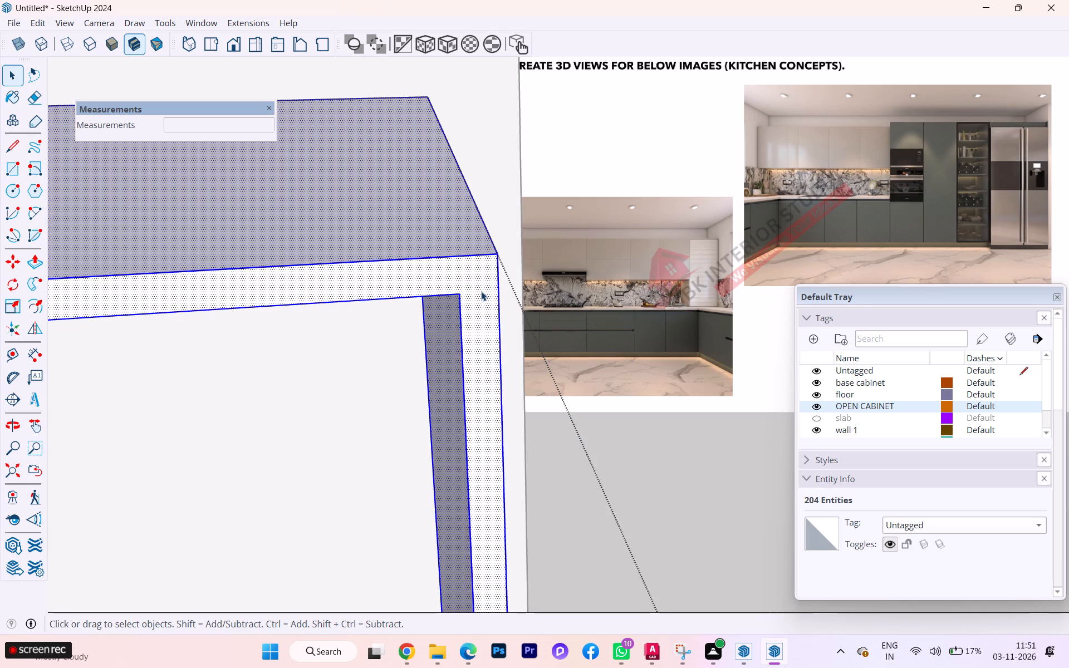
{"action": "key", "text": "l"}
{"action": "scroll", "coordinate": [499, 288], "scroll_direction": "up", "scroll_amount": 2}
{"action": "left_click", "coordinate": [449, 294]}
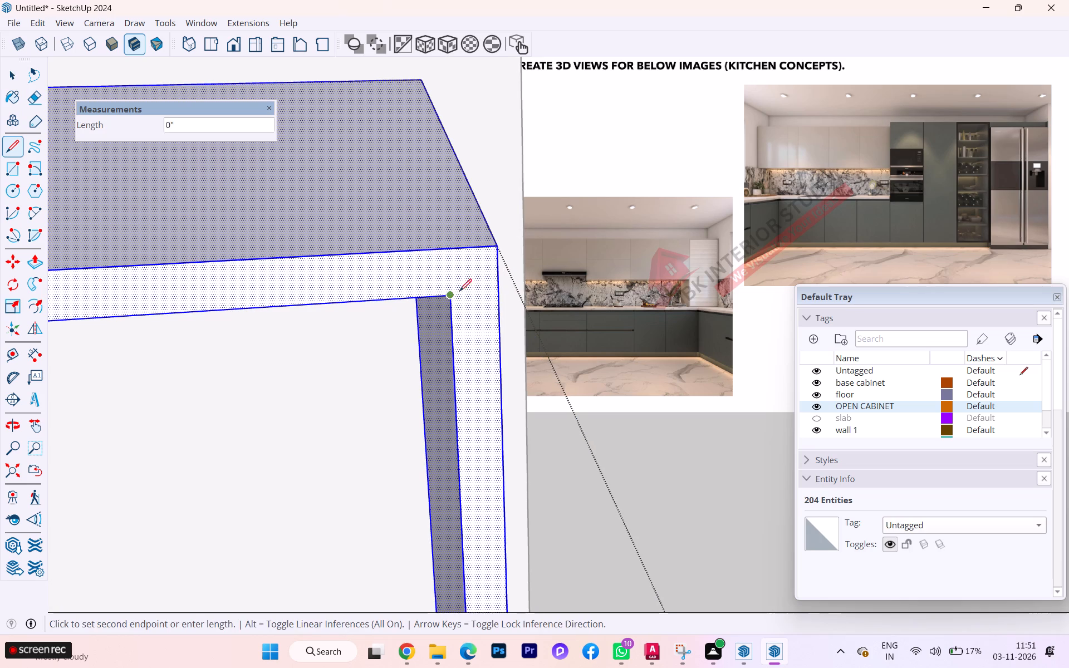
{"action": "left_click_drag", "start_coordinate": [495, 288], "coordinate": [487, 292]}
Draw a 3/4" line from the end unit's upper inner corner beside the full-height fronts to the frame's outer edge.
{"action": "scroll", "coordinate": [351, 478], "scroll_direction": "down", "scroll_amount": 4}
{"action": "scroll", "coordinate": [458, 365], "scroll_direction": "down", "scroll_amount": 2}
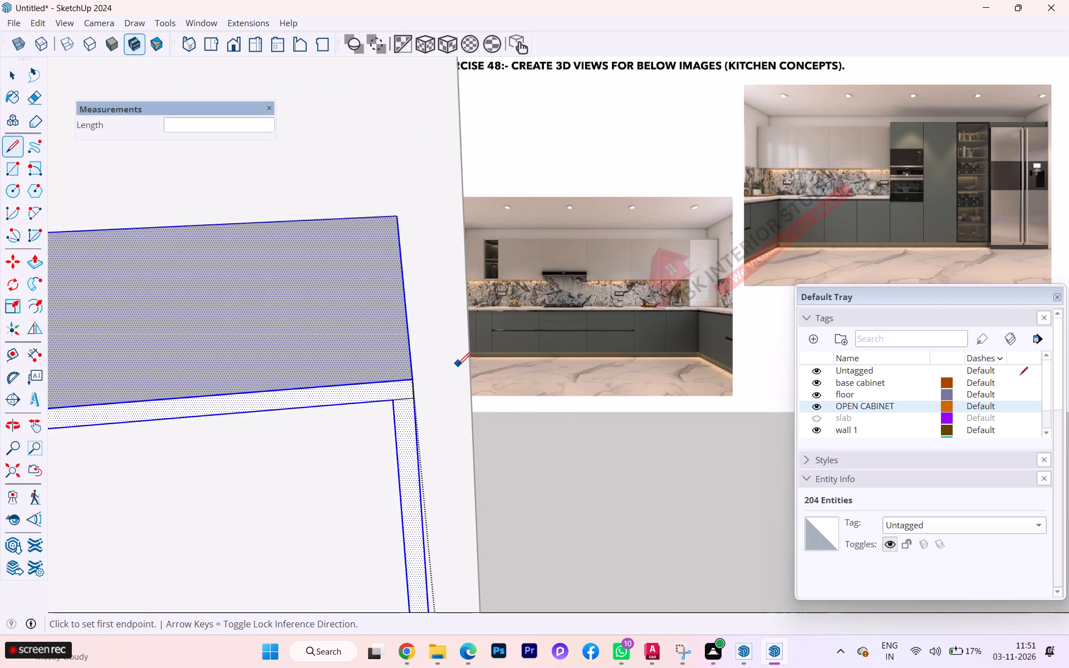
{"action": "scroll", "coordinate": [458, 365], "scroll_direction": "down", "scroll_amount": 10}
{"action": "scroll", "coordinate": [382, 307], "scroll_direction": "down", "scroll_amount": 2}
{"action": "scroll", "coordinate": [385, 321], "scroll_direction": "up", "scroll_amount": 2}
{"action": "scroll", "coordinate": [385, 322], "scroll_direction": "down", "scroll_amount": 6}
{"action": "scroll", "coordinate": [387, 327], "scroll_direction": "up", "scroll_amount": 2}
{"action": "scroll", "coordinate": [388, 327], "scroll_direction": "down", "scroll_amount": 1}
{"action": "scroll", "coordinate": [295, 277], "scroll_direction": "up", "scroll_amount": 2}
{"action": "scroll", "coordinate": [295, 277], "scroll_direction": "down", "scroll_amount": 14}
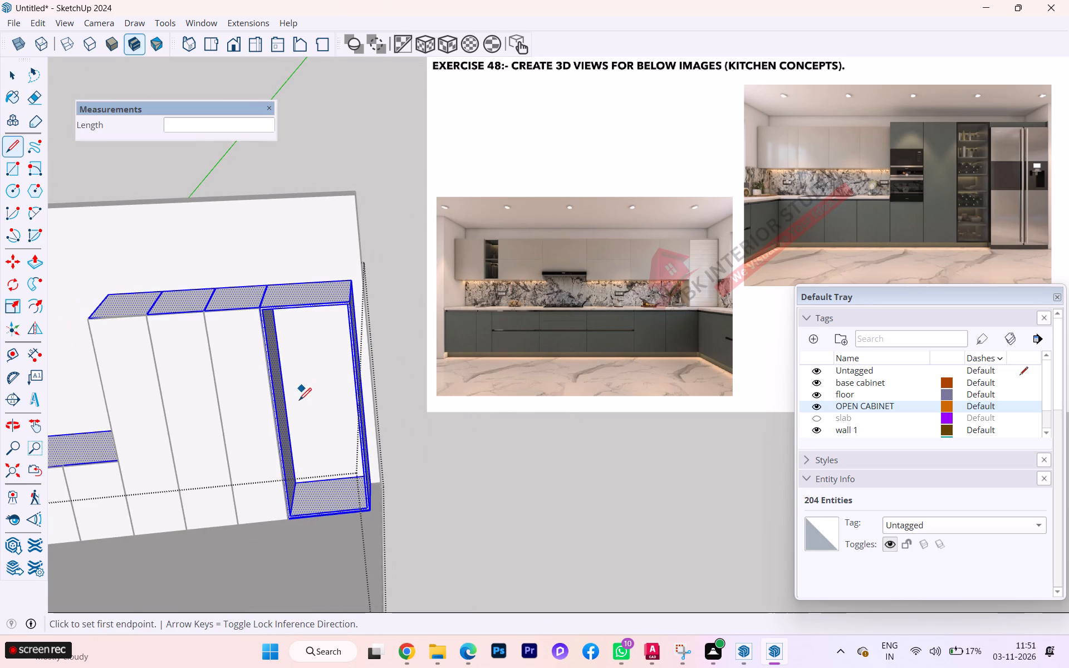
{"action": "scroll", "coordinate": [300, 412], "scroll_direction": "up", "scroll_amount": 1}
{"action": "scroll", "coordinate": [300, 415], "scroll_direction": "down", "scroll_amount": 1}
{"action": "scroll", "coordinate": [301, 417], "scroll_direction": "up", "scroll_amount": 1}
{"action": "scroll", "coordinate": [304, 424], "scroll_direction": "down", "scroll_amount": 1}
{"action": "scroll", "coordinate": [305, 425], "scroll_direction": "up", "scroll_amount": 2}
{"action": "scroll", "coordinate": [271, 347], "scroll_direction": "up", "scroll_amount": 8}
{"action": "scroll", "coordinate": [224, 227], "scroll_direction": "up", "scroll_amount": 1}
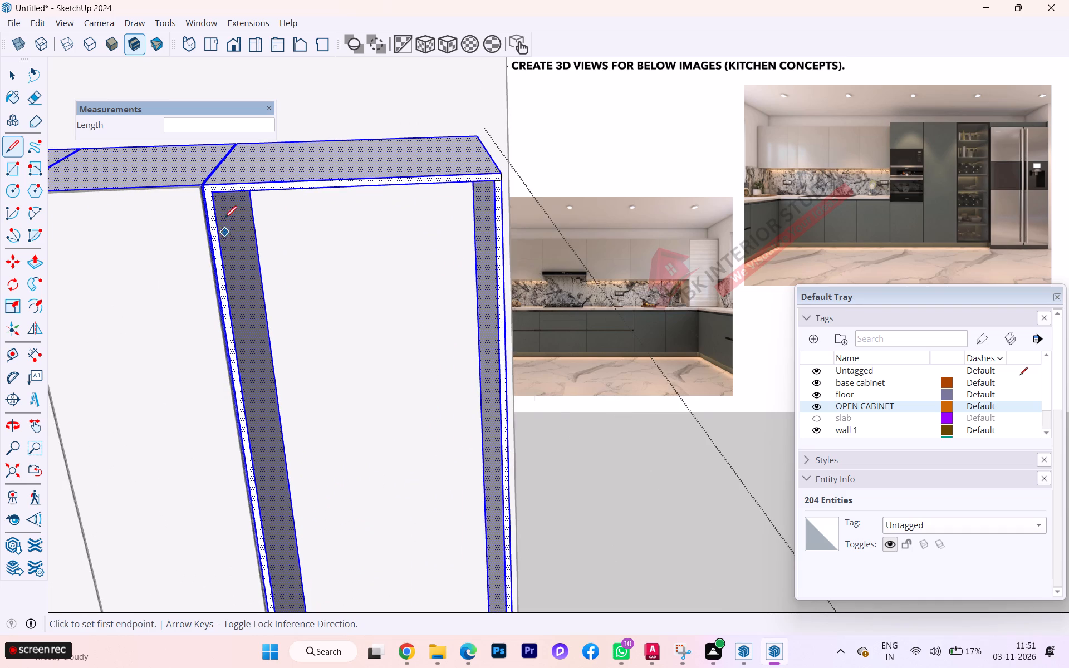
{"action": "scroll", "coordinate": [224, 218], "scroll_direction": "up", "scroll_amount": 1}
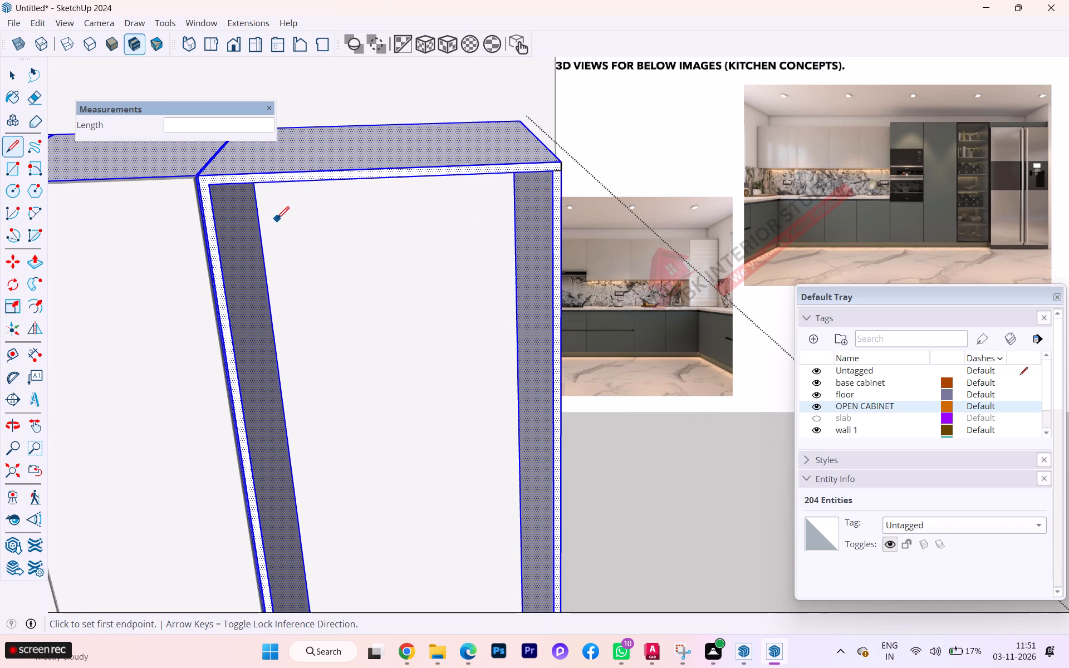
{"action": "scroll", "coordinate": [202, 181], "scroll_direction": "up", "scroll_amount": 10}
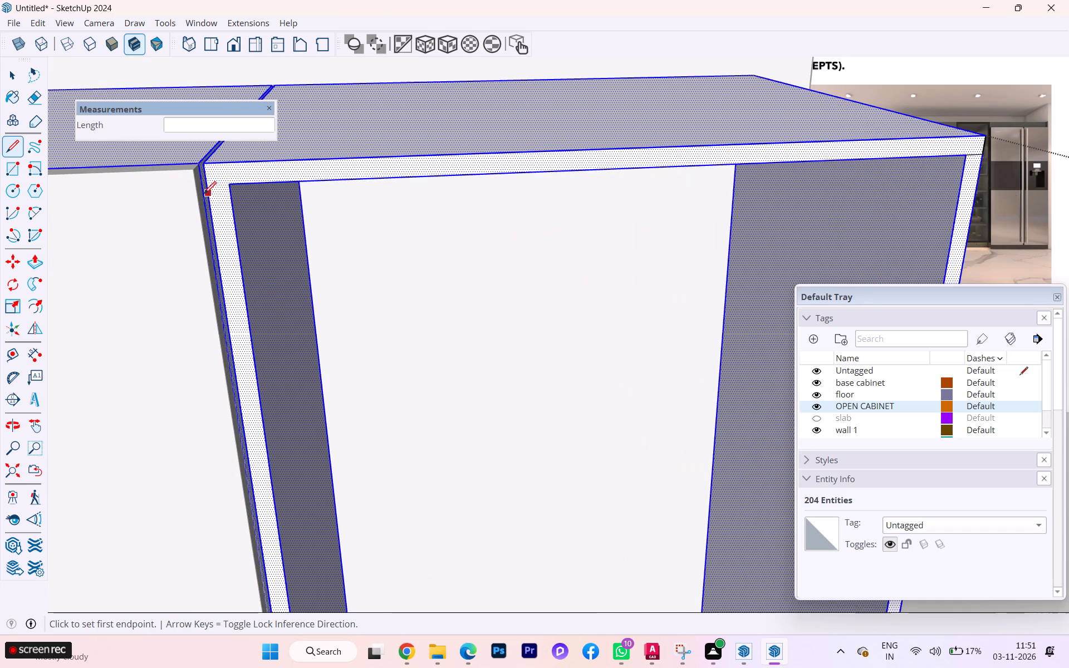
{"action": "left_click", "coordinate": [228, 186]}
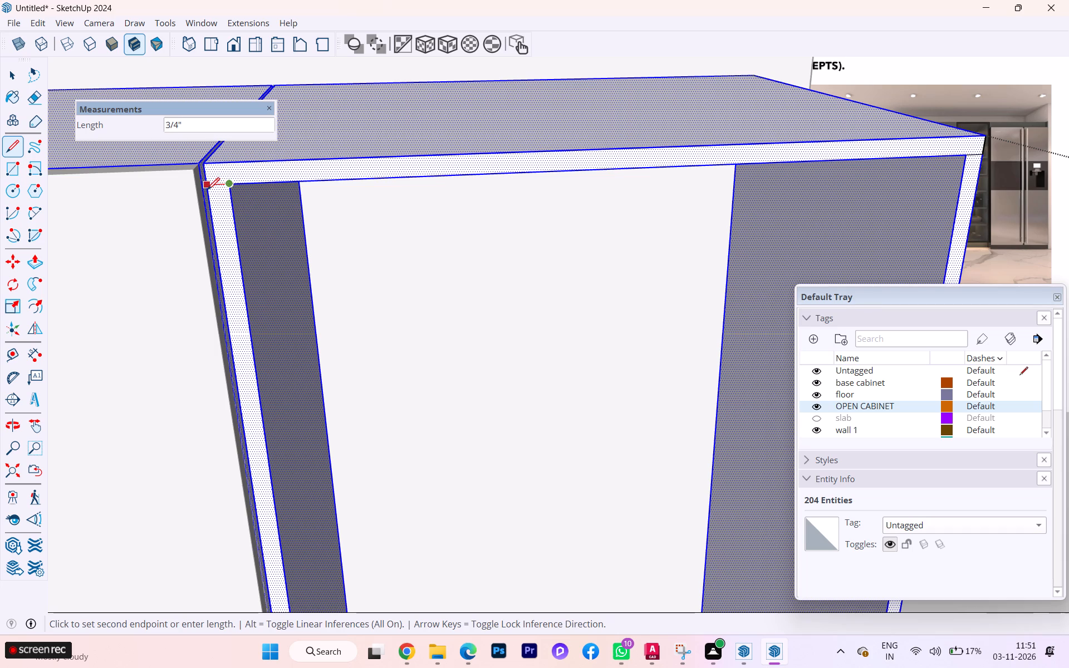
{"action": "left_click", "coordinate": [207, 190]}
Draw a 3/4" line down from the end unit's lower inner corner beside the full-height fronts to the frame's bottom edge.
{"action": "scroll", "coordinate": [198, 140], "scroll_direction": "down", "scroll_amount": 5}
{"action": "scroll", "coordinate": [266, 169], "scroll_direction": "down", "scroll_amount": 2}
{"action": "scroll", "coordinate": [266, 169], "scroll_direction": "up", "scroll_amount": 3}
{"action": "scroll", "coordinate": [266, 169], "scroll_direction": "down", "scroll_amount": 7}
{"action": "scroll", "coordinate": [264, 196], "scroll_direction": "up", "scroll_amount": 1}
{"action": "scroll", "coordinate": [266, 199], "scroll_direction": "down", "scroll_amount": 2}
{"action": "scroll", "coordinate": [272, 204], "scroll_direction": "up", "scroll_amount": 2}
{"action": "scroll", "coordinate": [307, 220], "scroll_direction": "down", "scroll_amount": 11}
{"action": "scroll", "coordinate": [318, 235], "scroll_direction": "up", "scroll_amount": 1}
{"action": "scroll", "coordinate": [318, 235], "scroll_direction": "down", "scroll_amount": 2}
{"action": "scroll", "coordinate": [408, 495], "scroll_direction": "up", "scroll_amount": 6}
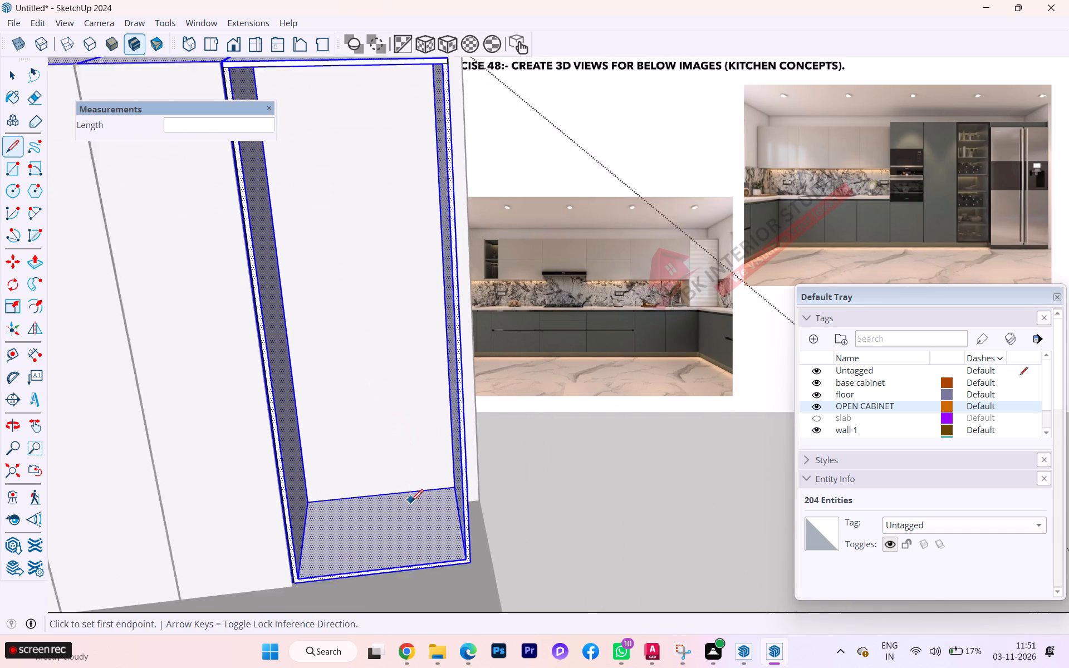
{"action": "scroll", "coordinate": [411, 502], "scroll_direction": "up", "scroll_amount": 6}
{"action": "scroll", "coordinate": [418, 465], "scroll_direction": "down", "scroll_amount": 2}
{"action": "scroll", "coordinate": [418, 465], "scroll_direction": "up", "scroll_amount": 1}
{"action": "scroll", "coordinate": [419, 465], "scroll_direction": "down", "scroll_amount": 10}
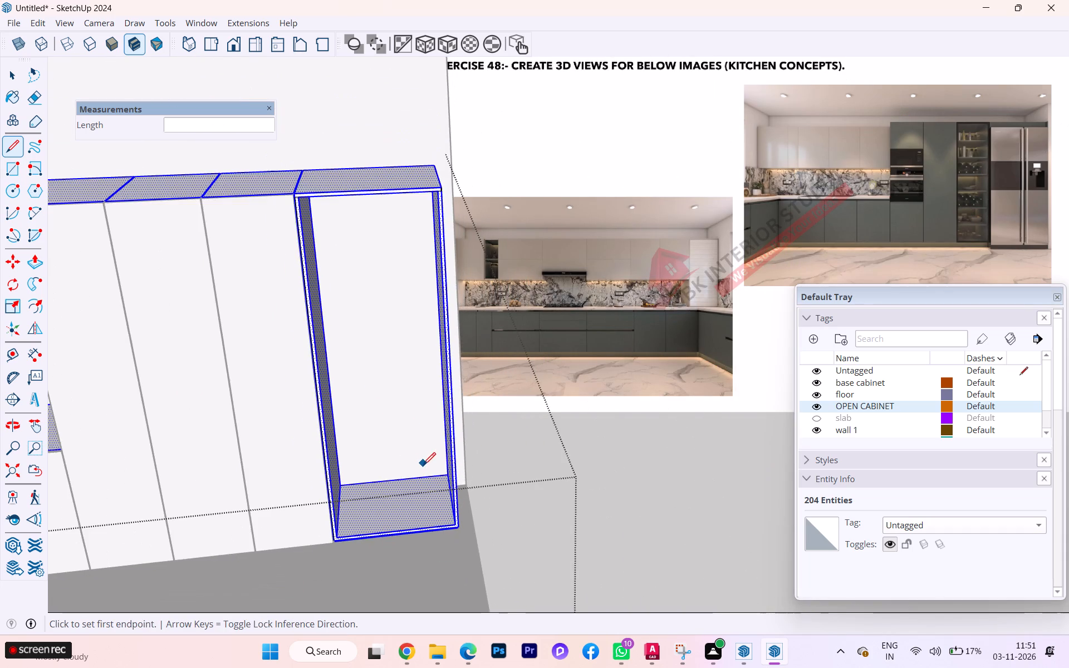
{"action": "scroll", "coordinate": [336, 572], "scroll_direction": "up", "scroll_amount": 3}
{"action": "scroll", "coordinate": [335, 569], "scroll_direction": "down", "scroll_amount": 1}
{"action": "scroll", "coordinate": [335, 568], "scroll_direction": "up", "scroll_amount": 3}
{"action": "scroll", "coordinate": [345, 513], "scroll_direction": "up", "scroll_amount": 7}
{"action": "scroll", "coordinate": [337, 525], "scroll_direction": "down", "scroll_amount": 1}
{"action": "scroll", "coordinate": [337, 525], "scroll_direction": "up", "scroll_amount": 15}
{"action": "scroll", "coordinate": [339, 549], "scroll_direction": "down", "scroll_amount": 2}
{"action": "scroll", "coordinate": [339, 549], "scroll_direction": "up", "scroll_amount": 2}
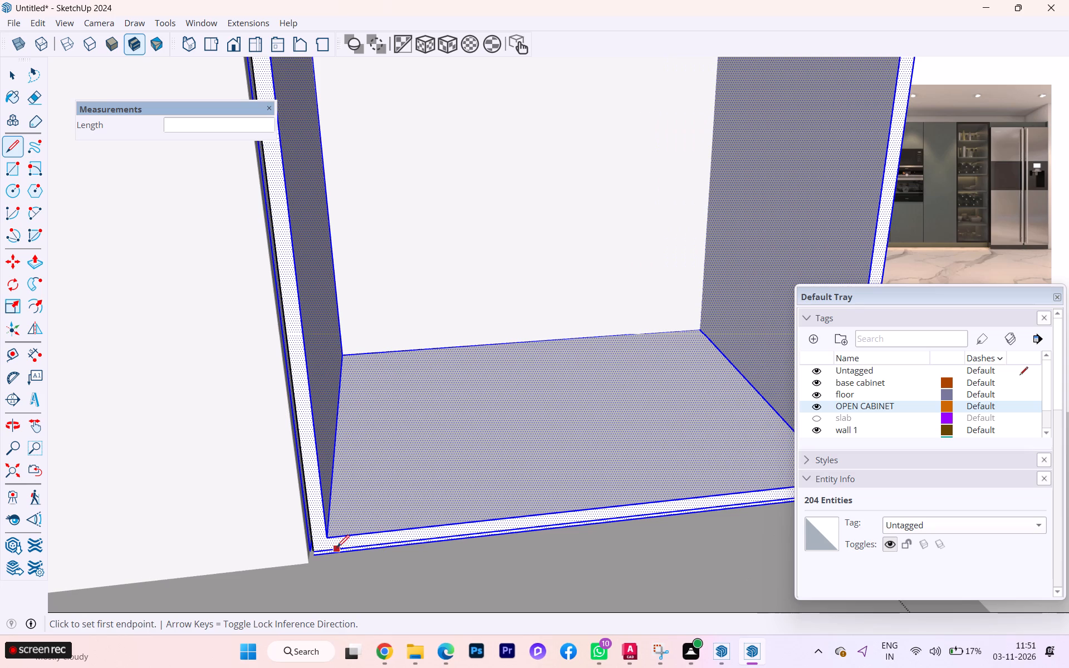
{"action": "left_click", "coordinate": [325, 537]}
{"action": "left_click", "coordinate": [328, 548]}
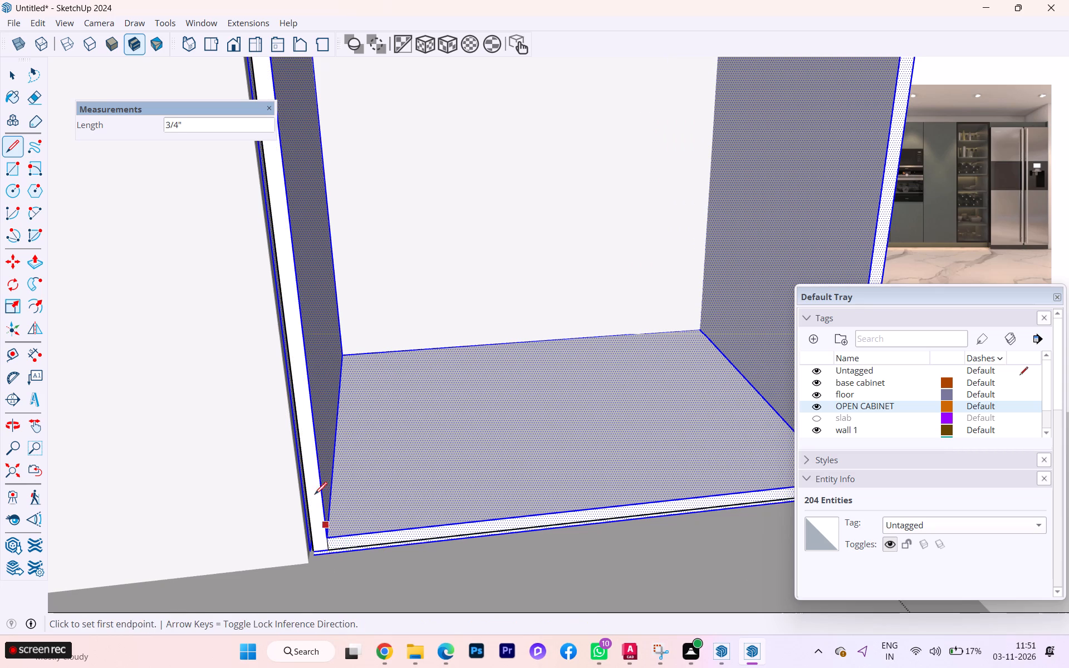
Draw a matching short line down from the opposite lower inner corner of the end unit to the frame's bottom edge.
{"action": "scroll", "coordinate": [305, 480], "scroll_direction": "down", "scroll_amount": 1}
{"action": "scroll", "coordinate": [305, 479], "scroll_direction": "up", "scroll_amount": 1}
{"action": "scroll", "coordinate": [305, 479], "scroll_direction": "down", "scroll_amount": 6}
{"action": "scroll", "coordinate": [301, 475], "scroll_direction": "up", "scroll_amount": 2}
{"action": "scroll", "coordinate": [301, 475], "scroll_direction": "down", "scroll_amount": 3}
{"action": "scroll", "coordinate": [532, 448], "scroll_direction": "up", "scroll_amount": 6}
{"action": "scroll", "coordinate": [541, 459], "scroll_direction": "down", "scroll_amount": 2}
{"action": "scroll", "coordinate": [547, 465], "scroll_direction": "up", "scroll_amount": 11}
{"action": "scroll", "coordinate": [535, 514], "scroll_direction": "down", "scroll_amount": 6}
{"action": "scroll", "coordinate": [535, 514], "scroll_direction": "up", "scroll_amount": 2}
{"action": "scroll", "coordinate": [535, 514], "scroll_direction": "down", "scroll_amount": 1}
{"action": "scroll", "coordinate": [535, 514], "scroll_direction": "up", "scroll_amount": 1}
{"action": "left_click", "coordinate": [533, 500]}
{"action": "left_click", "coordinate": [537, 512]}
{"action": "scroll", "coordinate": [537, 512], "scroll_direction": "up", "scroll_amount": 1}
{"action": "key", "text": "space"}
Draw a line along the end unit's outer side at plinth height, about 1' 8" long, separating the plinth end from the side panel.
{"action": "scroll", "coordinate": [550, 459], "scroll_direction": "down", "scroll_amount": 5}
{"action": "scroll", "coordinate": [554, 455], "scroll_direction": "up", "scroll_amount": 2}
{"action": "scroll", "coordinate": [568, 448], "scroll_direction": "down", "scroll_amount": 6}
{"action": "scroll", "coordinate": [597, 479], "scroll_direction": "up", "scroll_amount": 2}
{"action": "scroll", "coordinate": [597, 479], "scroll_direction": "down", "scroll_amount": 8}
{"action": "scroll", "coordinate": [589, 471], "scroll_direction": "up", "scroll_amount": 4}
{"action": "scroll", "coordinate": [589, 471], "scroll_direction": "down", "scroll_amount": 1}
{"action": "scroll", "coordinate": [589, 471], "scroll_direction": "up", "scroll_amount": 2}
{"action": "scroll", "coordinate": [587, 471], "scroll_direction": "down", "scroll_amount": 7}
{"action": "scroll", "coordinate": [591, 465], "scroll_direction": "up", "scroll_amount": 1}
{"action": "scroll", "coordinate": [592, 466], "scroll_direction": "down", "scroll_amount": 3}
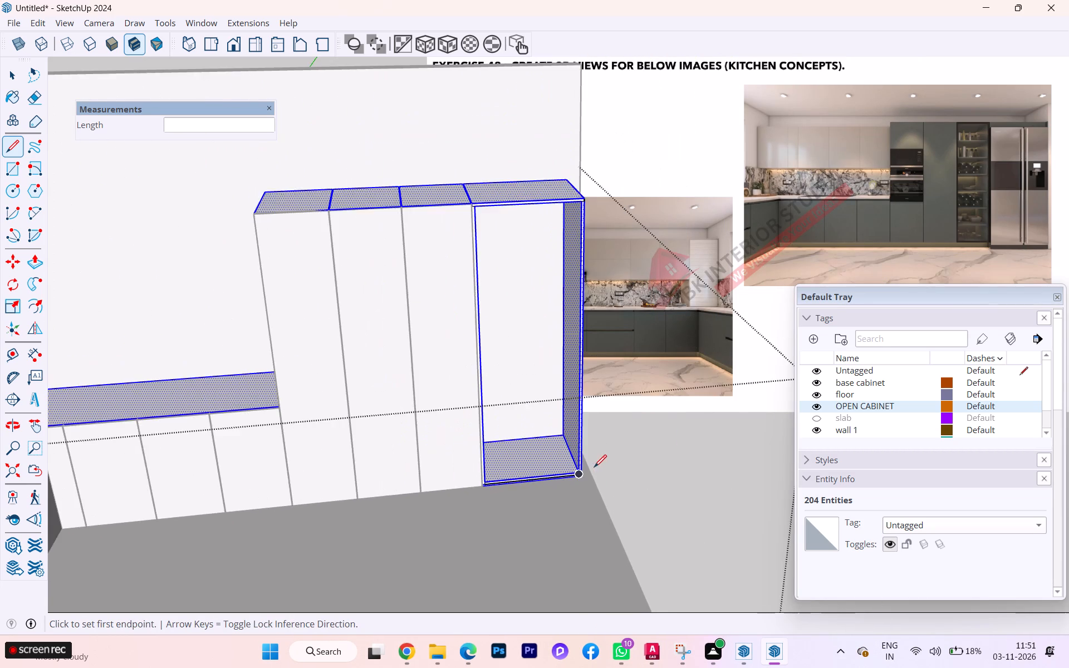
{"action": "middle_click_drag", "start_coordinate": [594, 467], "coordinate": [479, 497]}
{"action": "scroll", "coordinate": [594, 467], "scroll_direction": "down", "scroll_amount": 1}
{"action": "scroll", "coordinate": [542, 287], "scroll_direction": "up", "scroll_amount": 2}
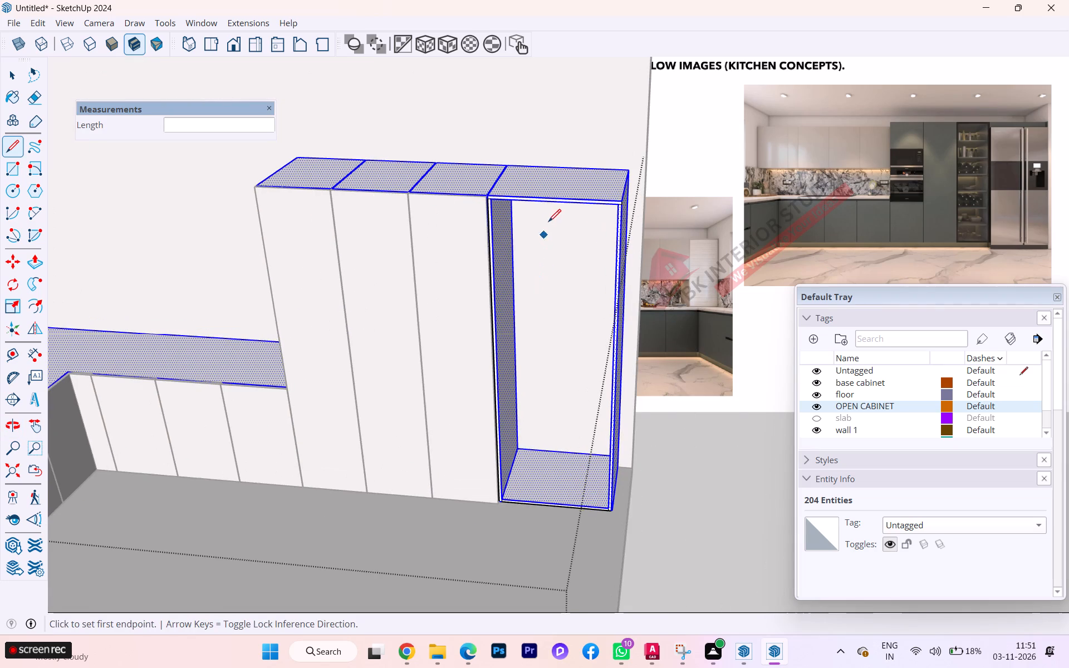
{"action": "scroll", "coordinate": [543, 225], "scroll_direction": "up", "scroll_amount": 2}
{"action": "scroll", "coordinate": [553, 248], "scroll_direction": "down", "scroll_amount": 1}
{"action": "scroll", "coordinate": [567, 269], "scroll_direction": "up", "scroll_amount": 2}
{"action": "scroll", "coordinate": [594, 368], "scroll_direction": "down", "scroll_amount": 2}
{"action": "scroll", "coordinate": [605, 392], "scroll_direction": "up", "scroll_amount": 1}
{"action": "scroll", "coordinate": [607, 396], "scroll_direction": "down", "scroll_amount": 2}
{"action": "middle_click_drag", "start_coordinate": [508, 328], "coordinate": [386, 120]}
{"action": "scroll", "coordinate": [647, 529], "scroll_direction": "up", "scroll_amount": 2}
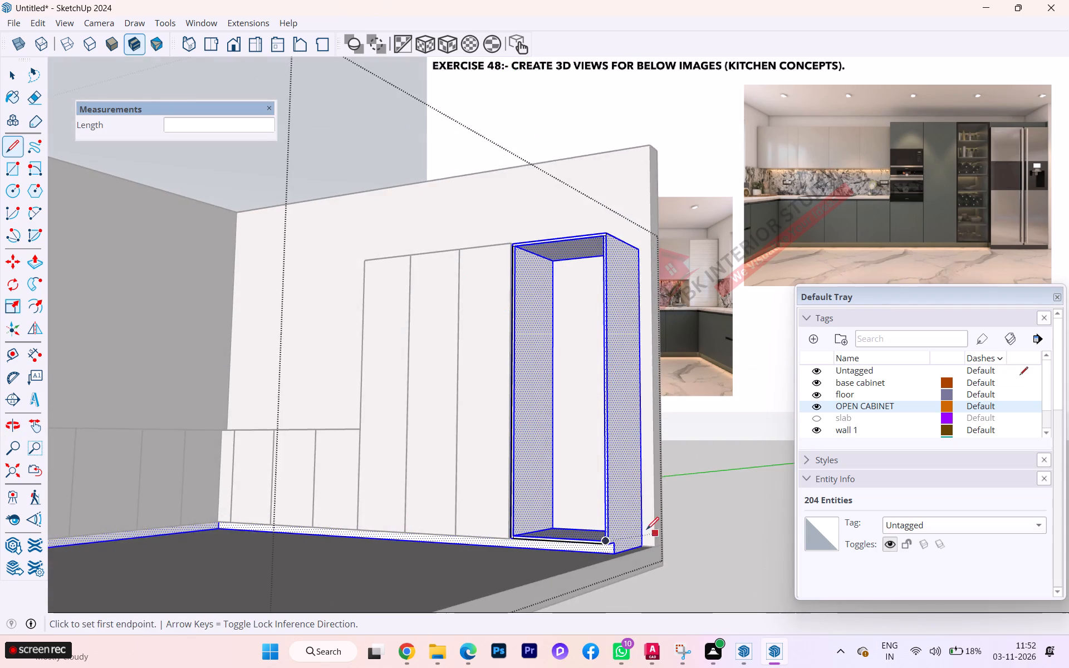
{"action": "scroll", "coordinate": [646, 529], "scroll_direction": "up", "scroll_amount": 2}
{"action": "scroll", "coordinate": [615, 563], "scroll_direction": "up", "scroll_amount": 4}
{"action": "scroll", "coordinate": [611, 561], "scroll_direction": "down", "scroll_amount": 1}
{"action": "scroll", "coordinate": [611, 560], "scroll_direction": "up", "scroll_amount": 5}
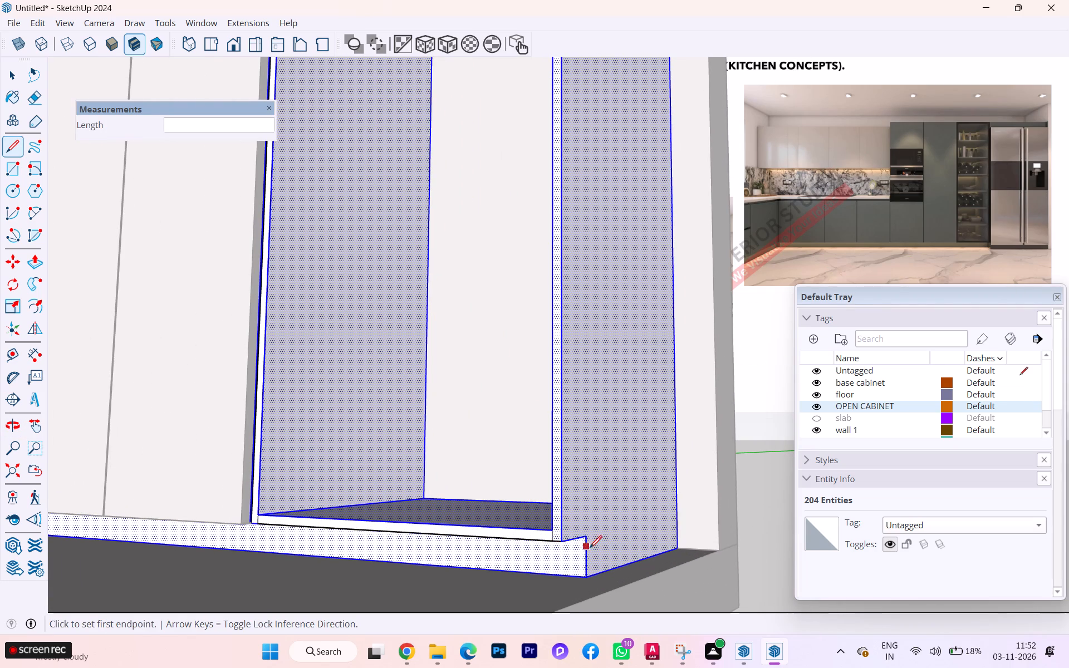
{"action": "left_click", "coordinate": [584, 537]}
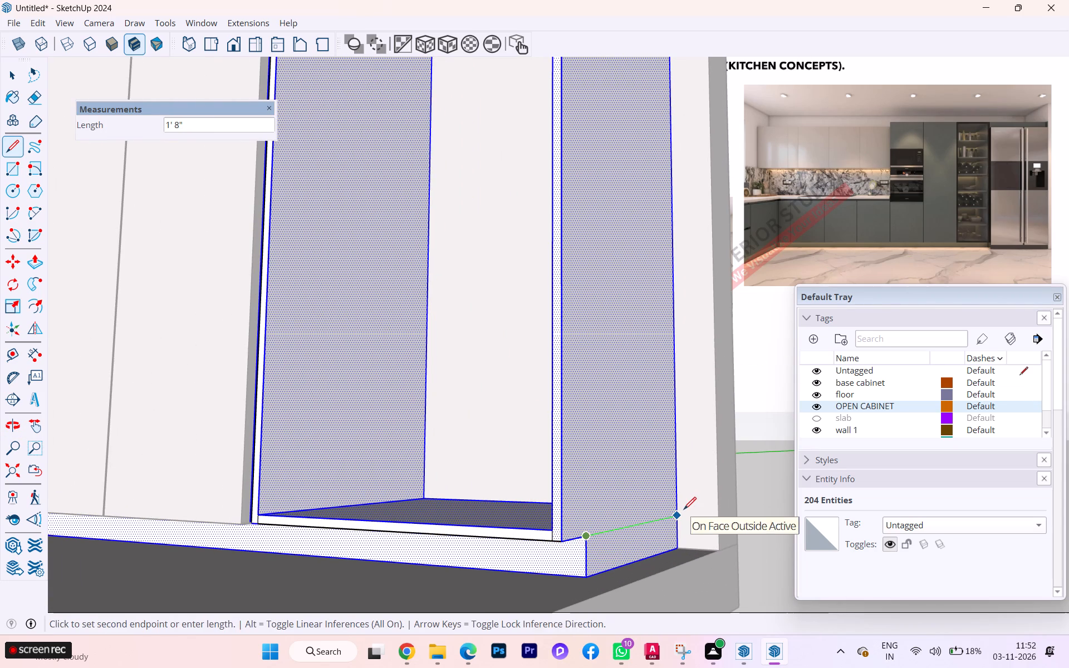
{"action": "left_click", "coordinate": [684, 509]}
Push the plinth's end face back under the open end unit to the edge of the last full-height front.
{"action": "key", "text": "space"}
{"action": "left_click", "coordinate": [16, 82]}
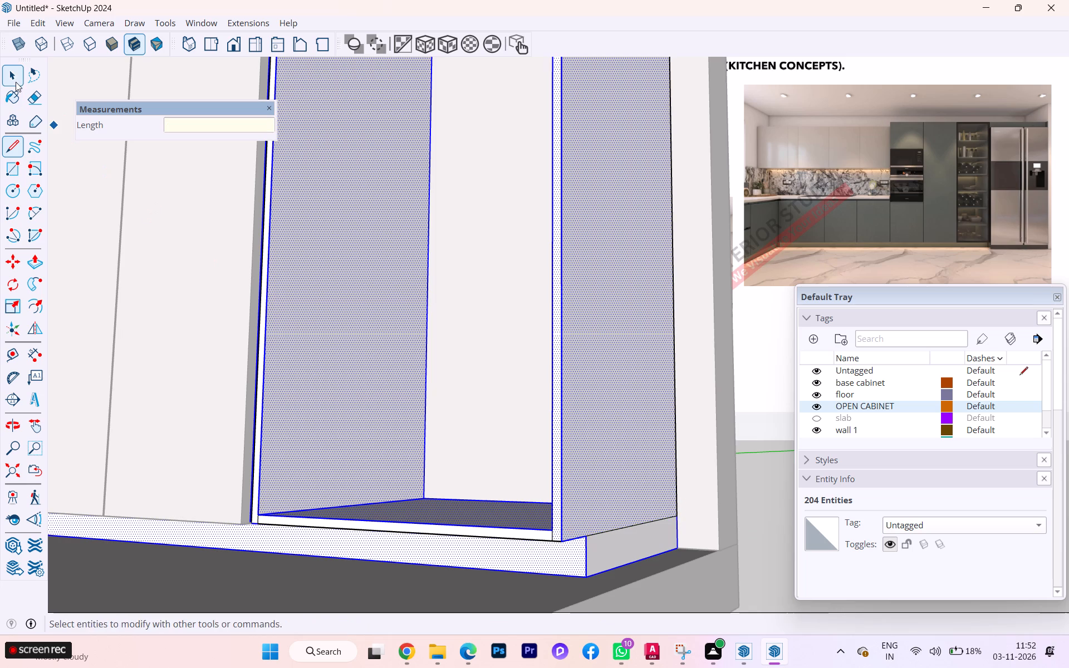
{"action": "left_click_drag", "start_coordinate": [597, 546], "coordinate": [601, 552]}
{"action": "left_click", "coordinate": [606, 553]}
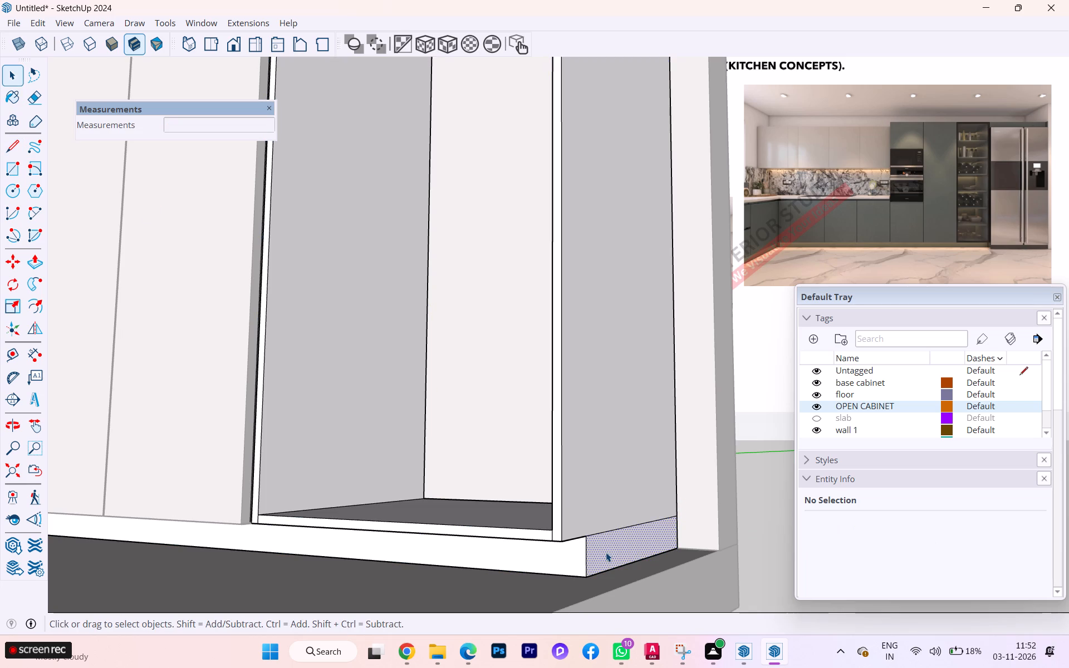
{"action": "key", "text": "p"}
{"action": "left_click", "coordinate": [597, 557]}
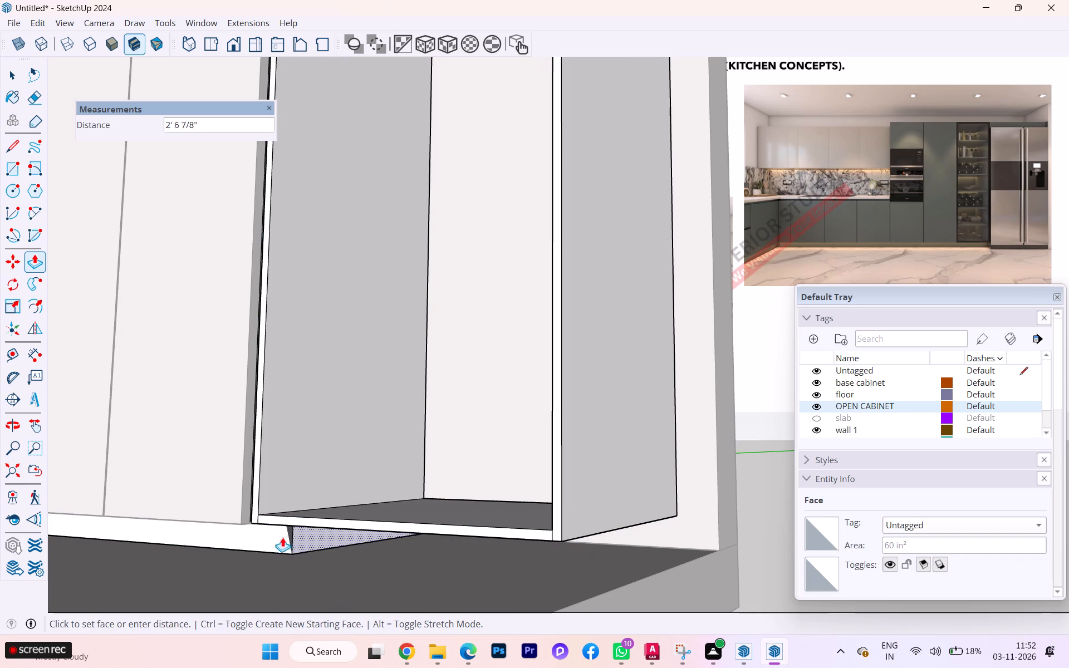
{"action": "left_click", "coordinate": [251, 523]}
Push the open end unit's inner bottom face down 3/4" through the bottom panel's thickness.
{"action": "scroll", "coordinate": [438, 528], "scroll_direction": "down", "scroll_amount": 1}
{"action": "middle_click_drag", "start_coordinate": [453, 534], "coordinate": [482, 547]}
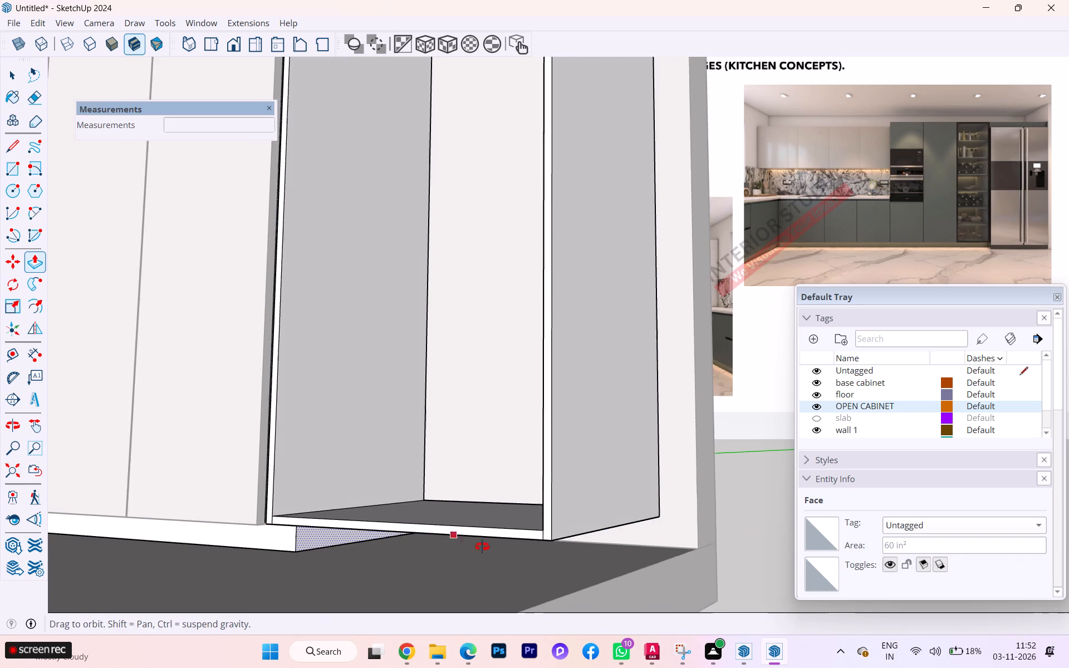
{"action": "middle_click_drag", "start_coordinate": [482, 547], "coordinate": [557, 560]}
{"action": "key", "text": "space"}
{"action": "scroll", "coordinate": [545, 520], "scroll_direction": "down", "scroll_amount": 3}
{"action": "scroll", "coordinate": [537, 526], "scroll_direction": "up", "scroll_amount": 2}
{"action": "scroll", "coordinate": [536, 542], "scroll_direction": "down", "scroll_amount": 2}
{"action": "scroll", "coordinate": [535, 542], "scroll_direction": "up", "scroll_amount": 1}
{"action": "scroll", "coordinate": [535, 543], "scroll_direction": "down", "scroll_amount": 1}
{"action": "middle_click_drag", "start_coordinate": [535, 543], "coordinate": [580, 558]}
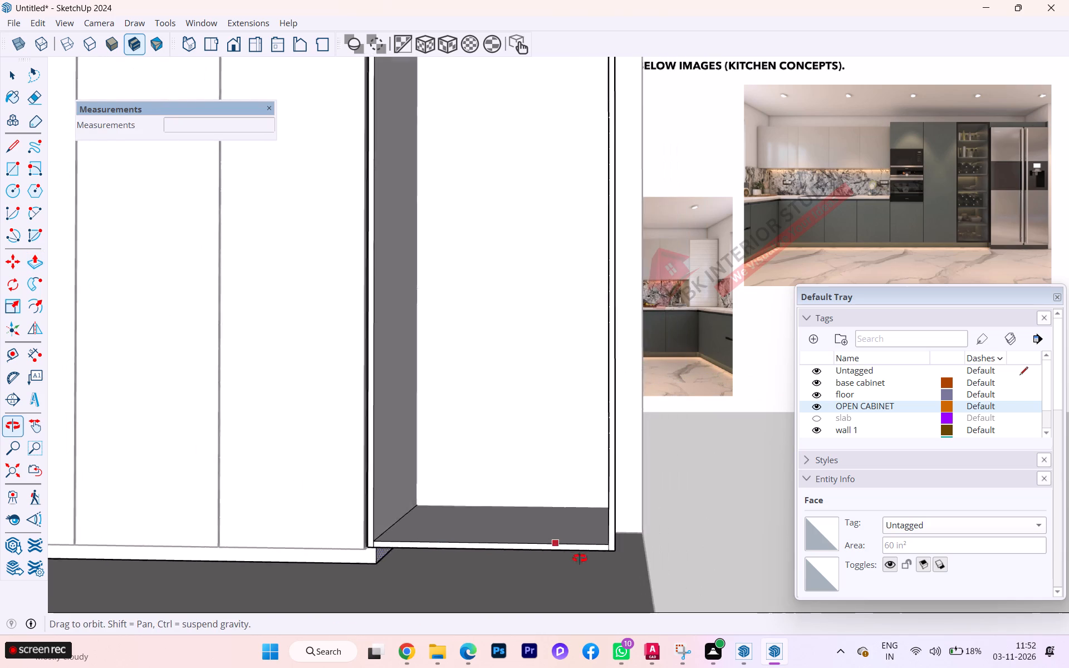
{"action": "middle_click_drag", "start_coordinate": [580, 558], "coordinate": [606, 583]}
{"action": "scroll", "coordinate": [483, 523], "scroll_direction": "down", "scroll_amount": 3}
{"action": "scroll", "coordinate": [481, 523], "scroll_direction": "up", "scroll_amount": 1}
{"action": "scroll", "coordinate": [481, 523], "scroll_direction": "down", "scroll_amount": 1}
{"action": "key", "text": "p"}
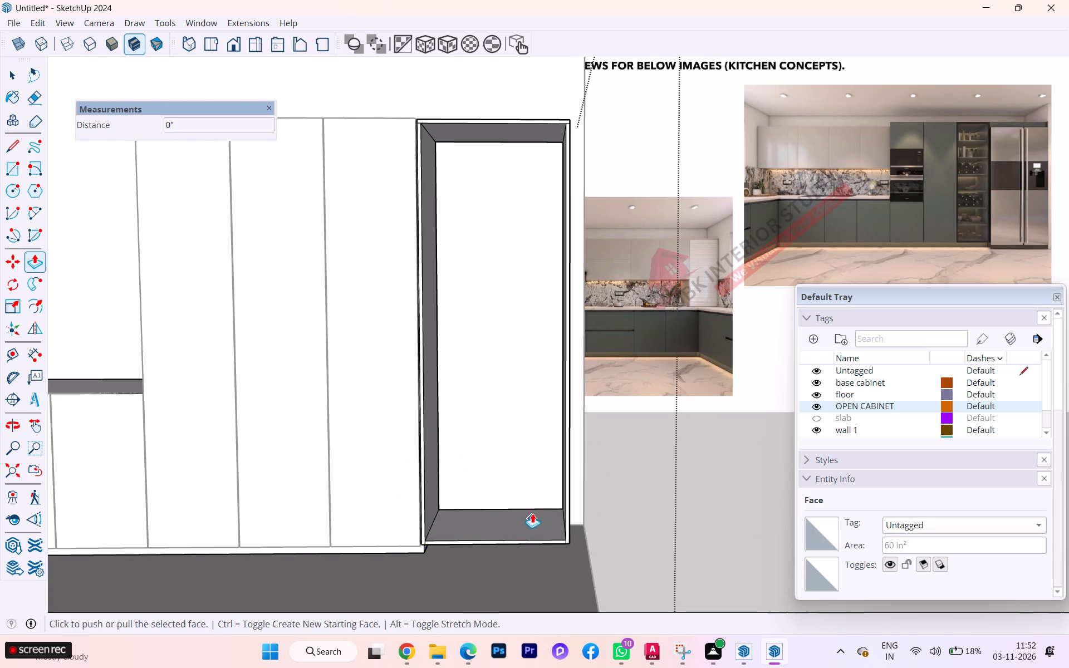
{"action": "scroll", "coordinate": [514, 512], "scroll_direction": "up", "scroll_amount": 3}
{"action": "scroll", "coordinate": [512, 525], "scroll_direction": "down", "scroll_amount": 1}
{"action": "scroll", "coordinate": [512, 531], "scroll_direction": "up", "scroll_amount": 4}
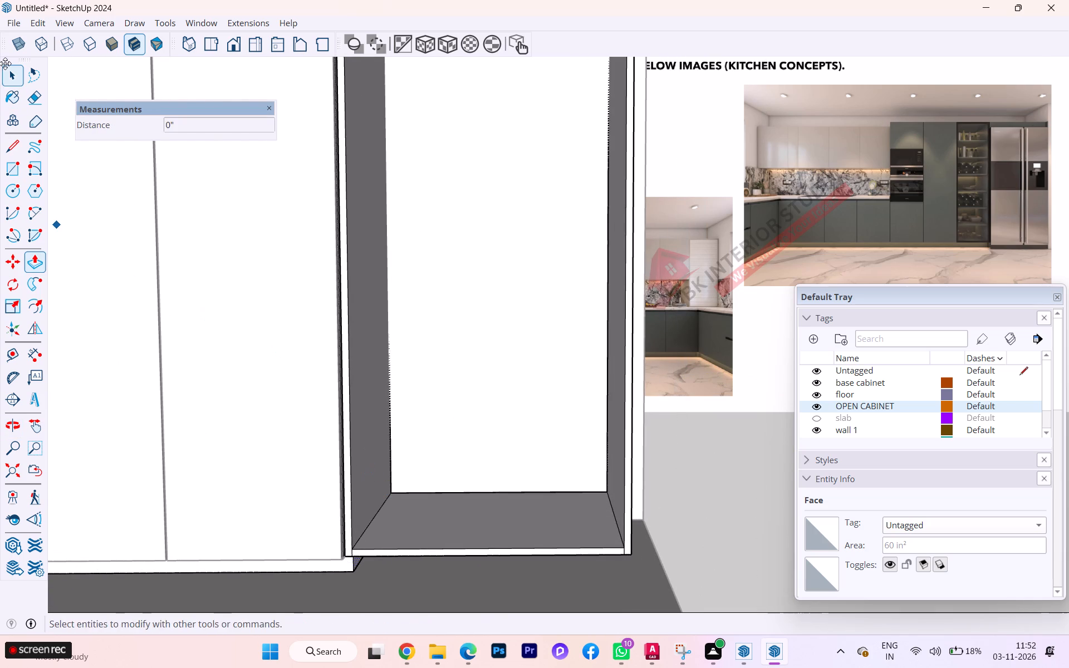
{"action": "left_click", "coordinate": [7, 73]}
{"action": "left_click", "coordinate": [529, 485]}
{"action": "left_click", "coordinate": [517, 520]}
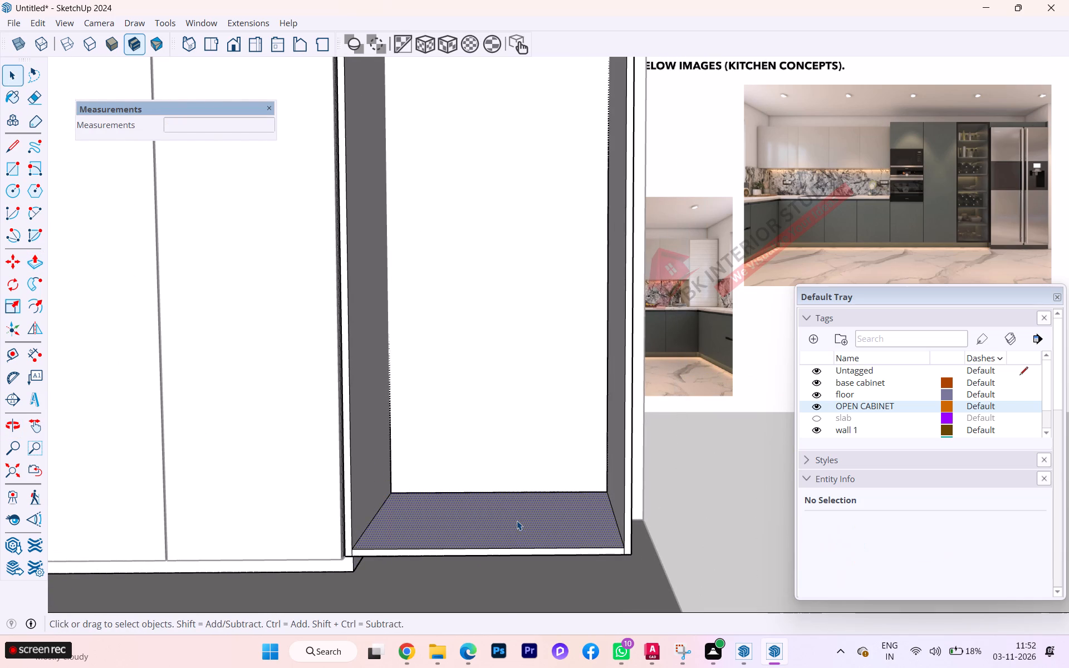
{"action": "key", "text": "p"}
{"action": "left_click", "coordinate": [508, 504]}
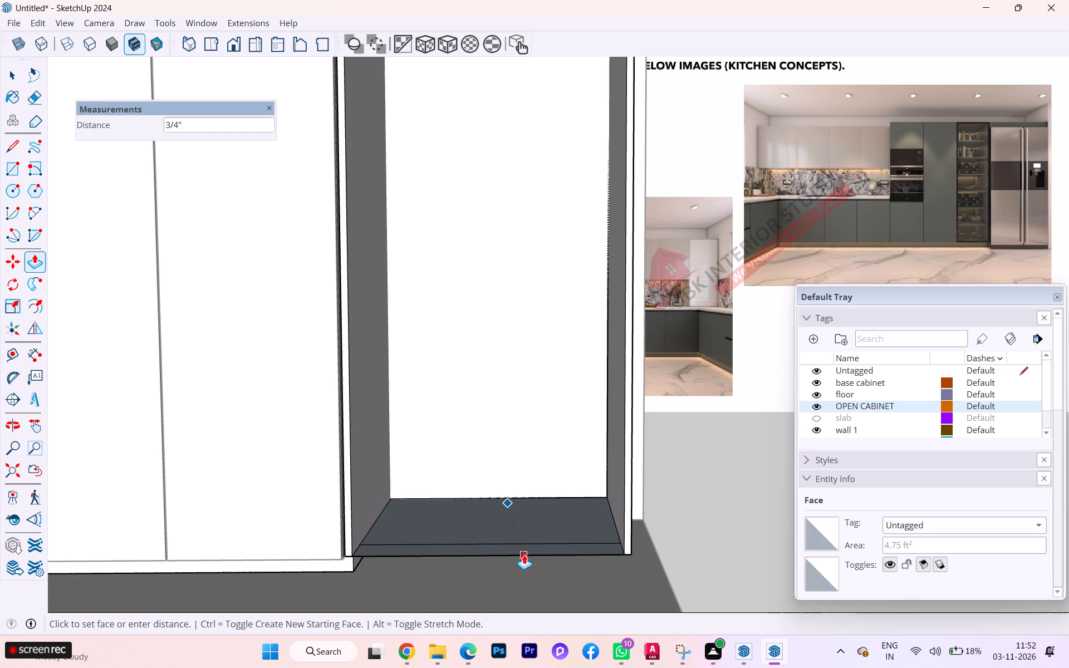
{"action": "left_click", "coordinate": [523, 554]}
Push the open end unit's inner side face next to the full-height fronts back 3/4" through the panel's thickness.
{"action": "scroll", "coordinate": [550, 512], "scroll_direction": "down", "scroll_amount": 2}
{"action": "middle_click_drag", "start_coordinate": [554, 520], "coordinate": [572, 665]}
{"action": "scroll", "coordinate": [545, 564], "scroll_direction": "down", "scroll_amount": 1}
{"action": "scroll", "coordinate": [540, 563], "scroll_direction": "up", "scroll_amount": 2}
{"action": "scroll", "coordinate": [532, 561], "scroll_direction": "down", "scroll_amount": 1}
{"action": "scroll", "coordinate": [532, 561], "scroll_direction": "up", "scroll_amount": 6}
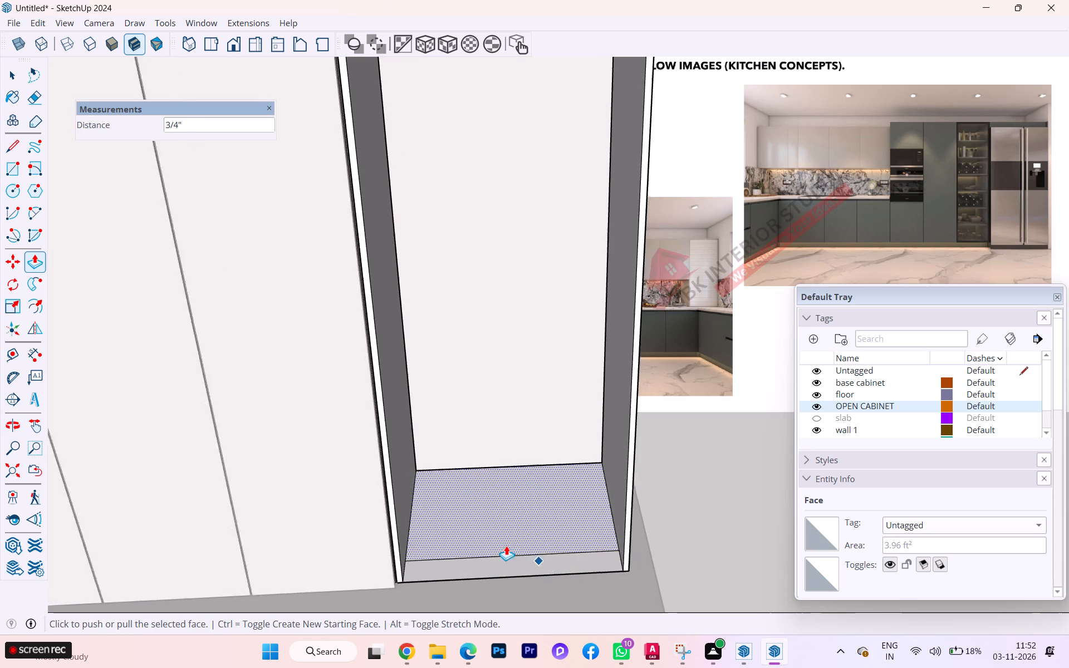
{"action": "scroll", "coordinate": [408, 514], "scroll_direction": "up", "scroll_amount": 5}
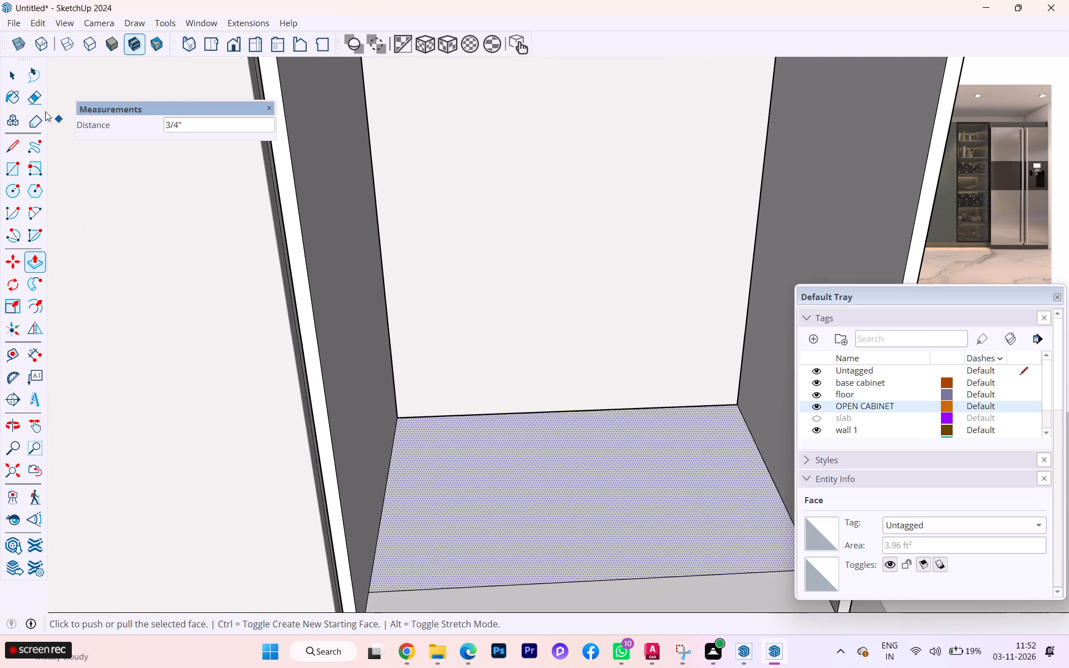
{"action": "left_click", "coordinate": [12, 84]}
{"action": "left_click", "coordinate": [364, 219]}
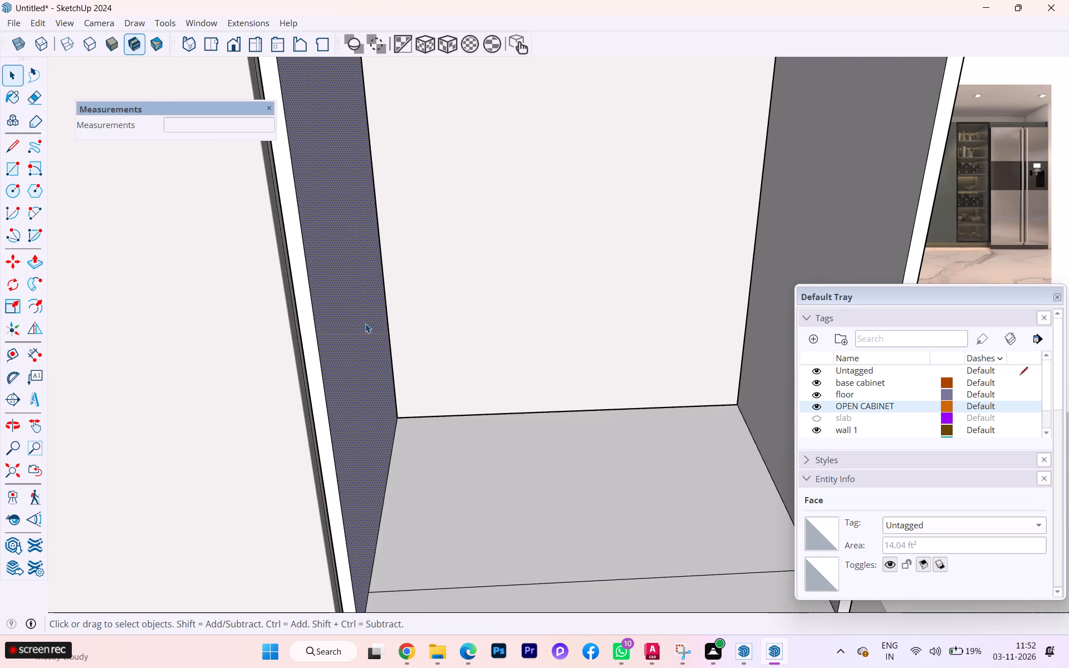
{"action": "key", "text": "p"}
{"action": "left_click", "coordinate": [328, 379]}
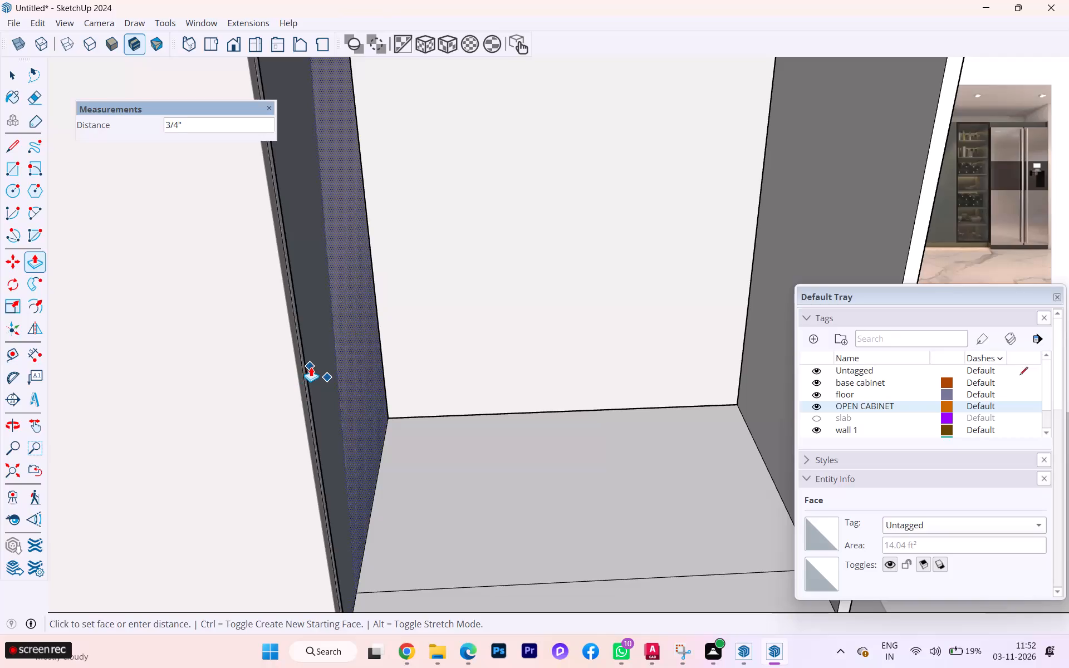
{"action": "left_click", "coordinate": [311, 367]}
Push the inner face of the end unit's opposite side panel outward 3/4" through the panel's thickness.
{"action": "scroll", "coordinate": [473, 364], "scroll_direction": "down", "scroll_amount": 5}
{"action": "middle_click_drag", "start_coordinate": [400, 439], "coordinate": [513, 440]}
{"action": "scroll", "coordinate": [401, 439], "scroll_direction": "down", "scroll_amount": 1}
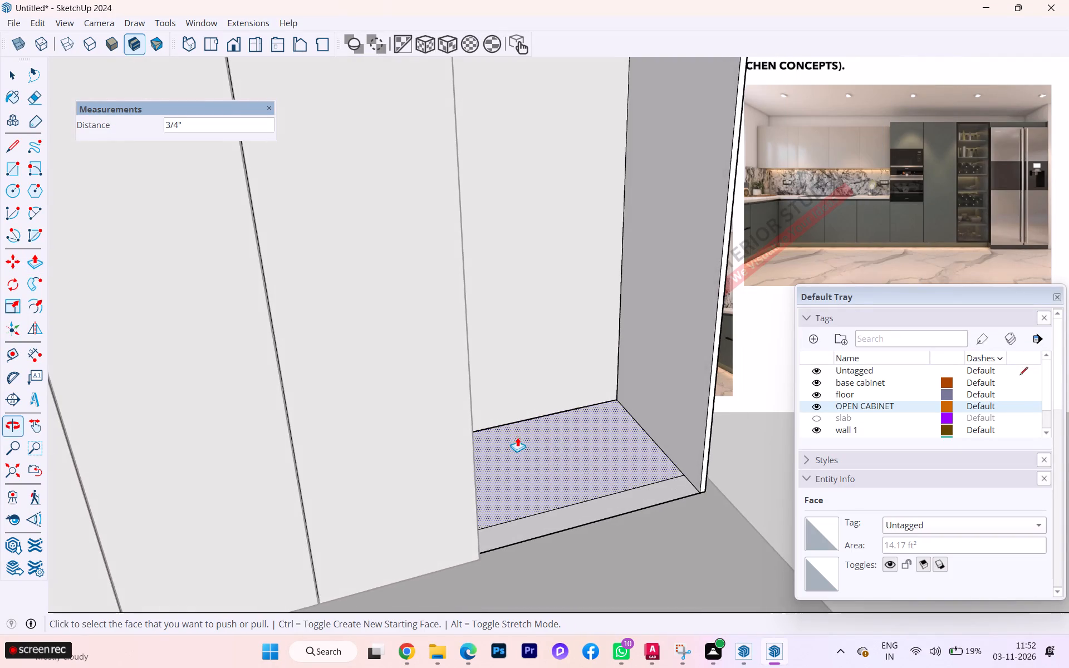
{"action": "scroll", "coordinate": [720, 399], "scroll_direction": "up", "scroll_amount": 4}
{"action": "left_click", "coordinate": [693, 402]}
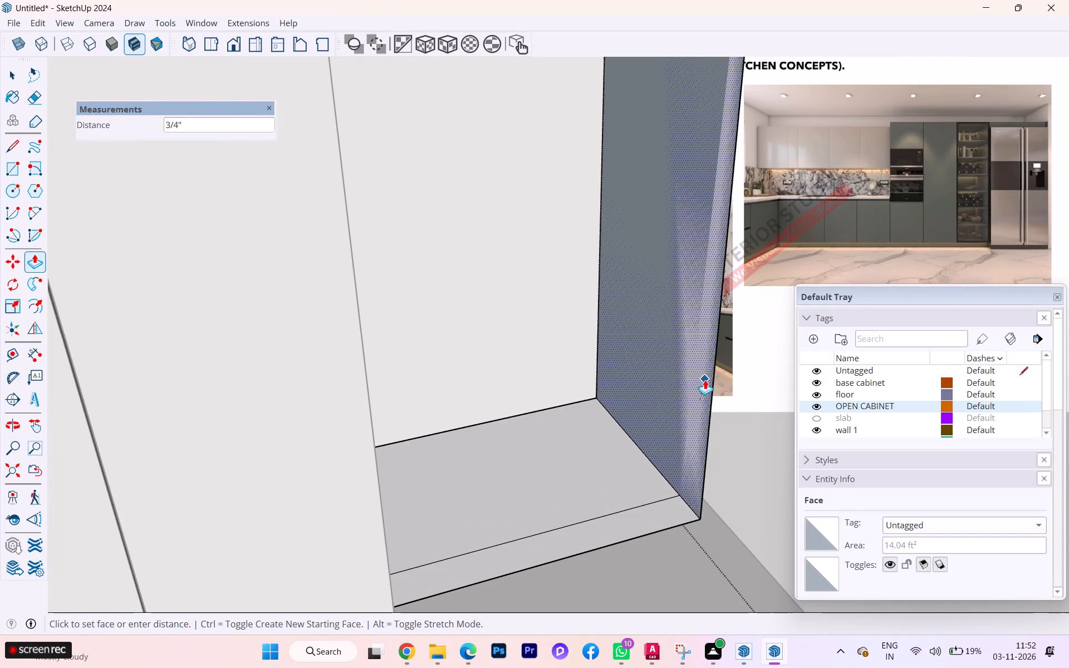
{"action": "left_click", "coordinate": [705, 379]}
Delete the end unit's leftover bottom faces, both the front strip and the main face, together with the outer side's edges.
{"action": "scroll", "coordinate": [722, 508], "scroll_direction": "down", "scroll_amount": 1}
{"action": "middle_click_drag", "start_coordinate": [634, 528], "coordinate": [392, 562]}
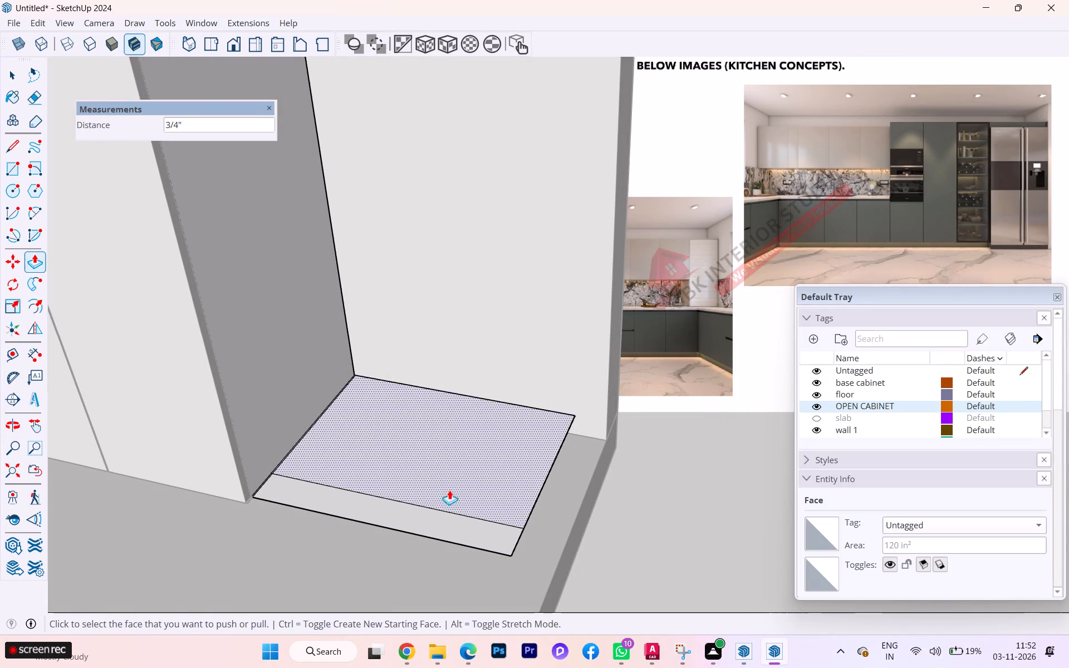
{"action": "left_click", "coordinate": [452, 464]}
{"action": "key", "text": "Delete"}
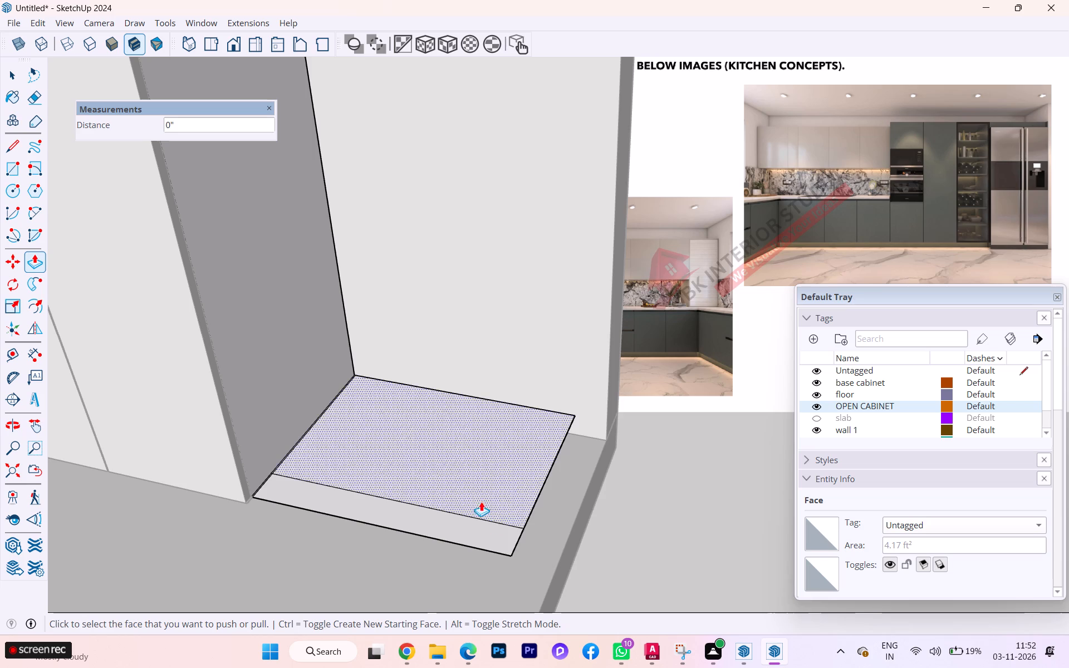
{"action": "scroll", "coordinate": [508, 551], "scroll_direction": "up", "scroll_amount": 3}
{"action": "left_click", "coordinate": [508, 549]}
{"action": "key", "text": "Delete"}
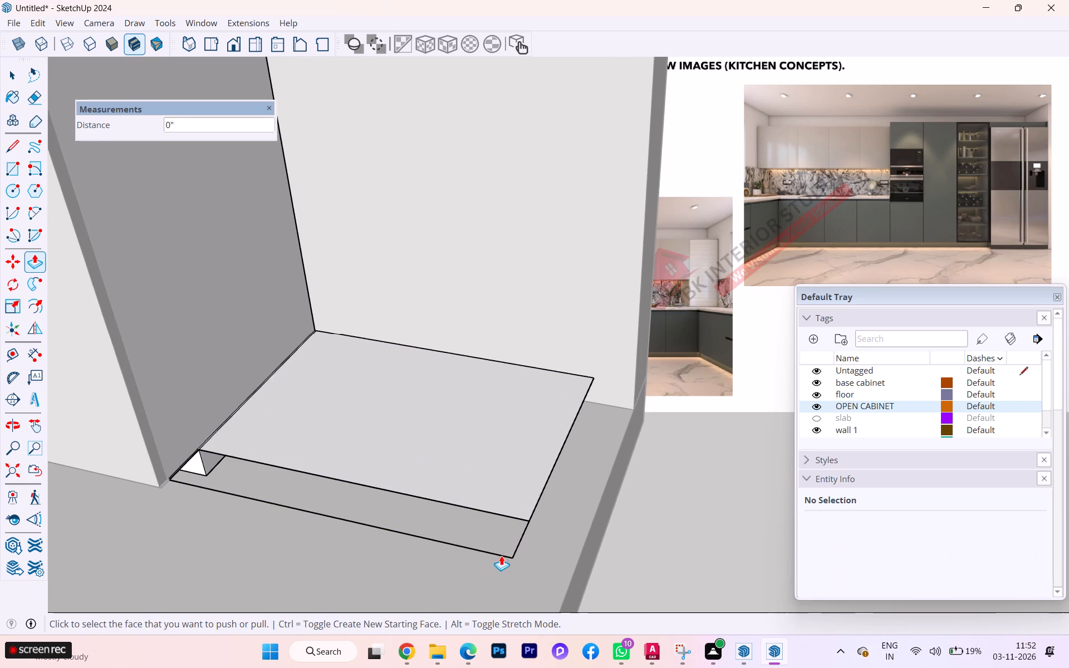
{"action": "left_click", "coordinate": [500, 556]}
{"action": "left_click", "coordinate": [21, 78]}
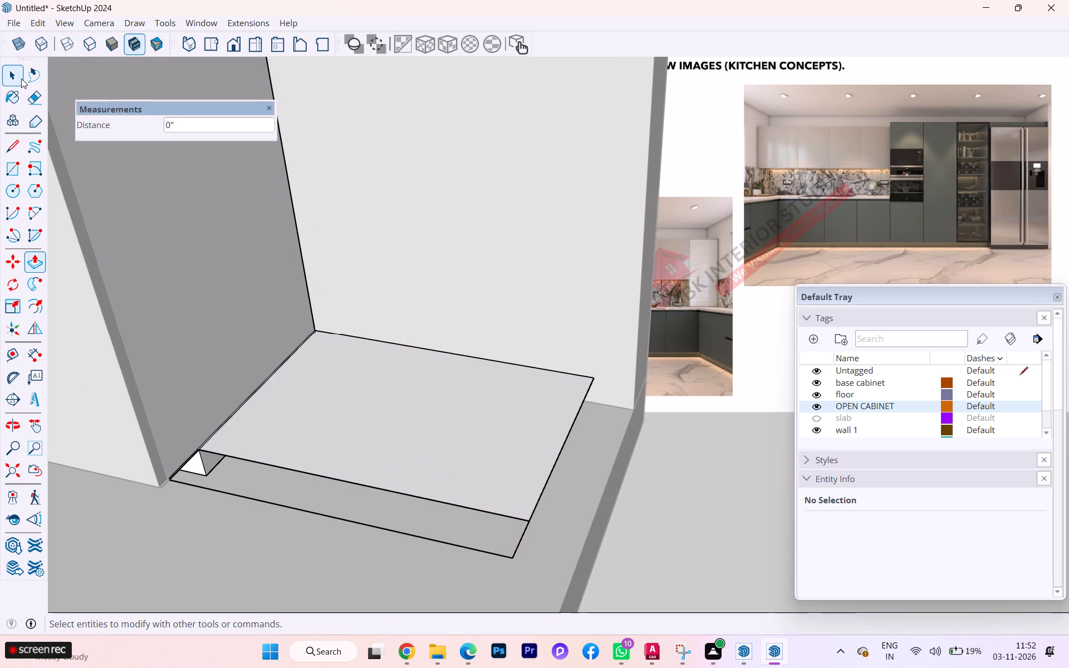
{"action": "left_click", "coordinate": [469, 471]}
{"action": "scroll", "coordinate": [557, 488], "scroll_direction": "down", "scroll_amount": 1}
{"action": "scroll", "coordinate": [558, 488], "scroll_direction": "up", "scroll_amount": 5}
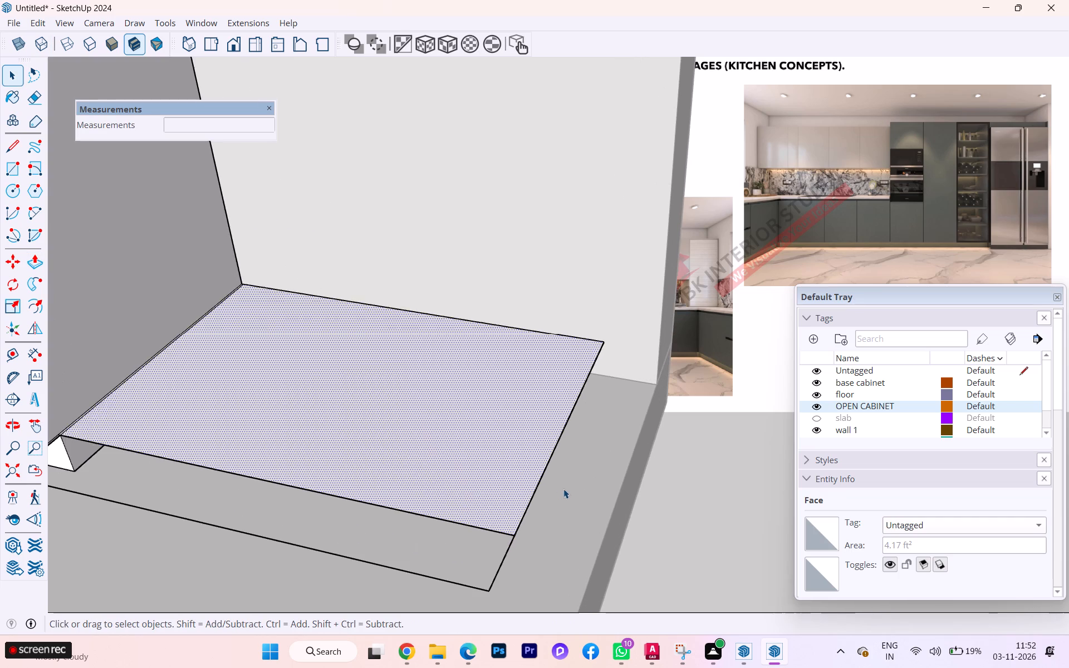
{"action": "key", "text": "Delete"}
{"action": "scroll", "coordinate": [528, 494], "scroll_direction": "up", "scroll_amount": 1}
{"action": "double_click", "coordinate": [526, 515]}
{"action": "key", "text": "Delete"}
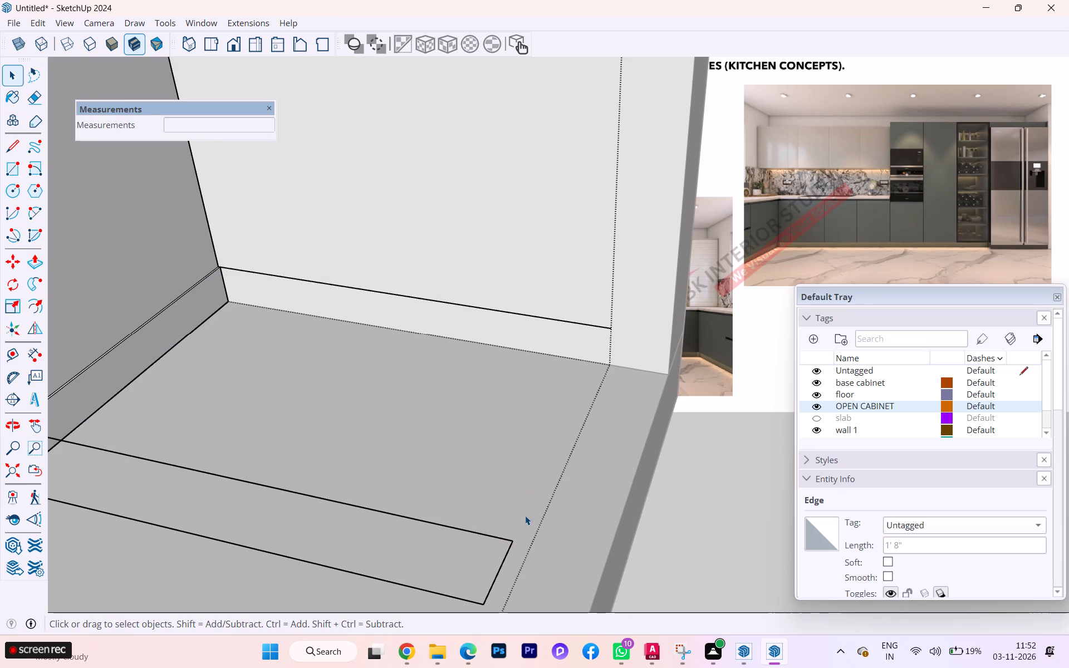
Erase the end unit's stray edges left along the back wall and the front bottom outline above the floor.
{"action": "left_click", "coordinate": [560, 323]}
{"action": "key", "text": "e"}
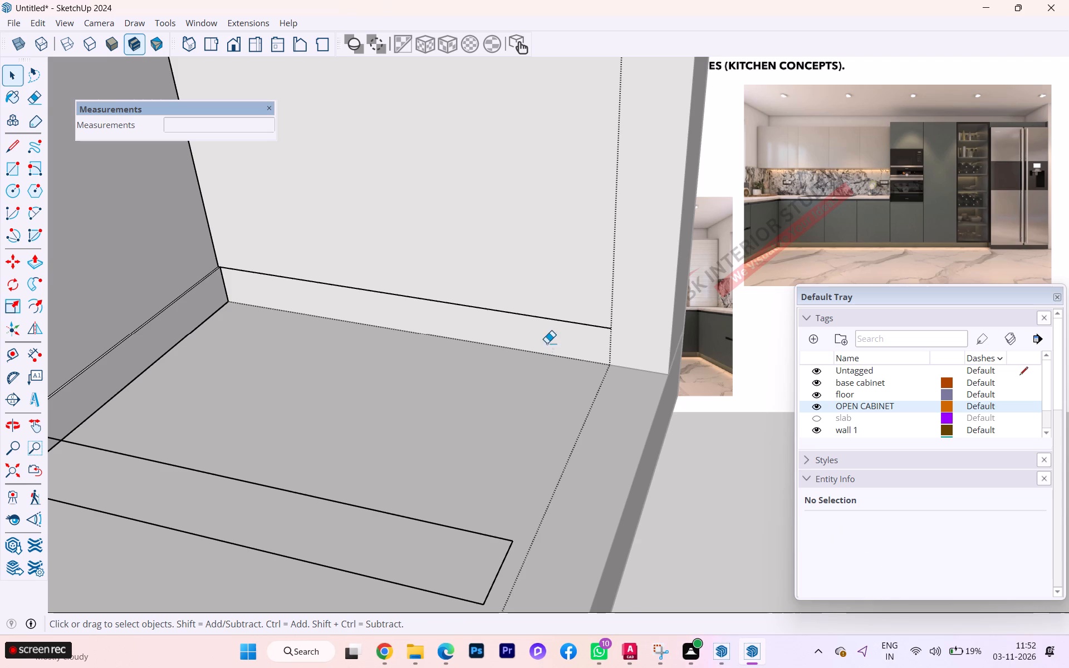
{"action": "left_click", "coordinate": [486, 308], "text": "shift"}
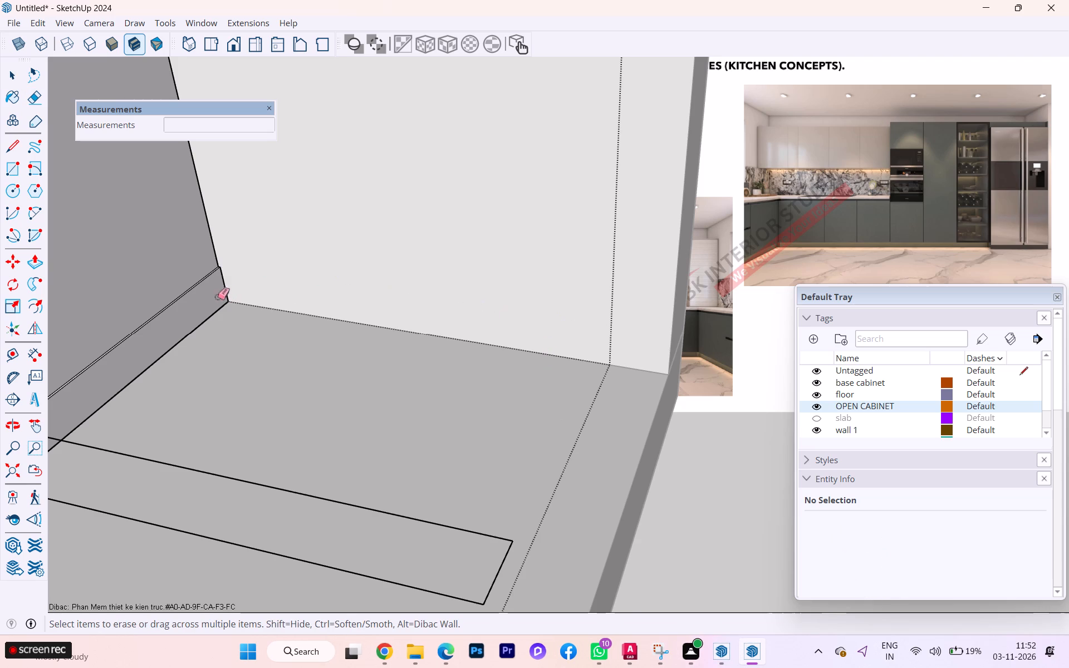
{"action": "scroll", "coordinate": [291, 293], "scroll_direction": "down", "scroll_amount": 4, "text": "shift"}
{"action": "left_click", "coordinate": [285, 410], "text": "shift"}
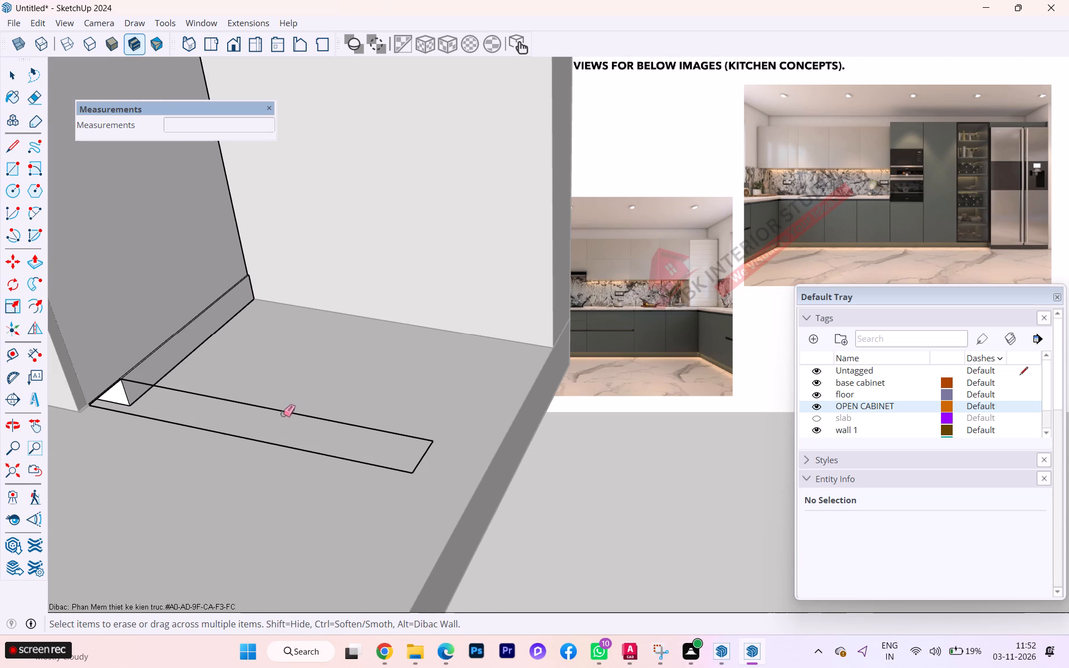
{"action": "left_click", "coordinate": [283, 409], "text": "shift"}
{"action": "left_click", "coordinate": [282, 413], "text": "shift"}
{"action": "double_click", "coordinate": [257, 438], "text": "shift"}
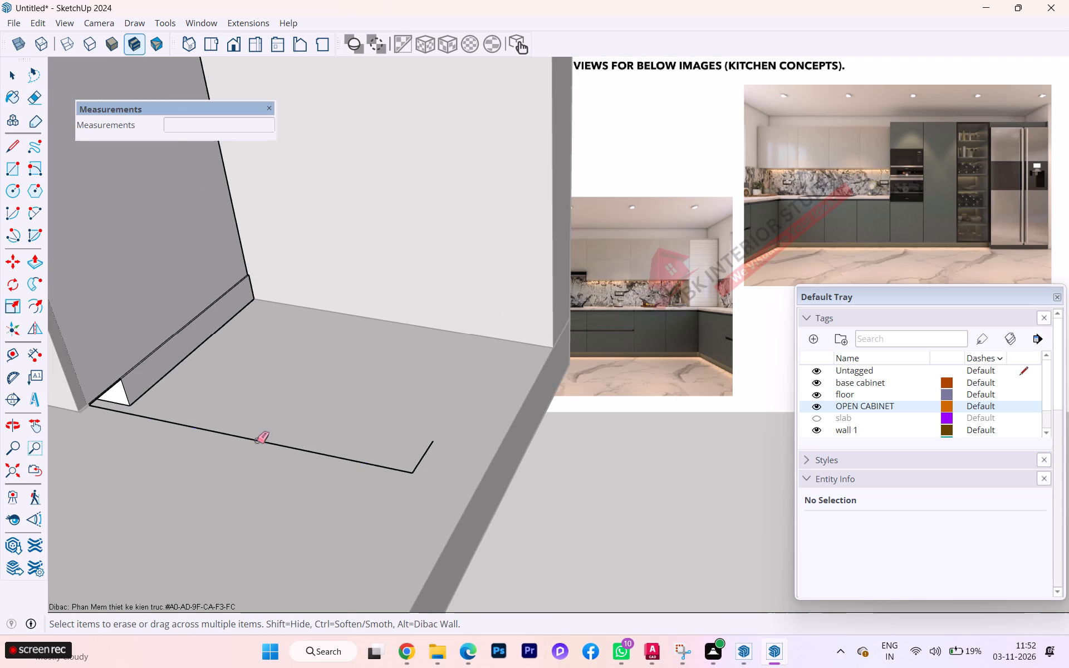
{"action": "left_click", "coordinate": [429, 454], "text": "shift"}
Examine the plinth end and the narrow ledge beneath the side panel of the last full-height unit.
{"action": "scroll", "coordinate": [399, 449], "scroll_direction": "down", "scroll_amount": 2, "text": "shift"}
{"action": "middle_click_drag", "start_coordinate": [394, 442], "coordinate": [395, 442], "text": "shift"}
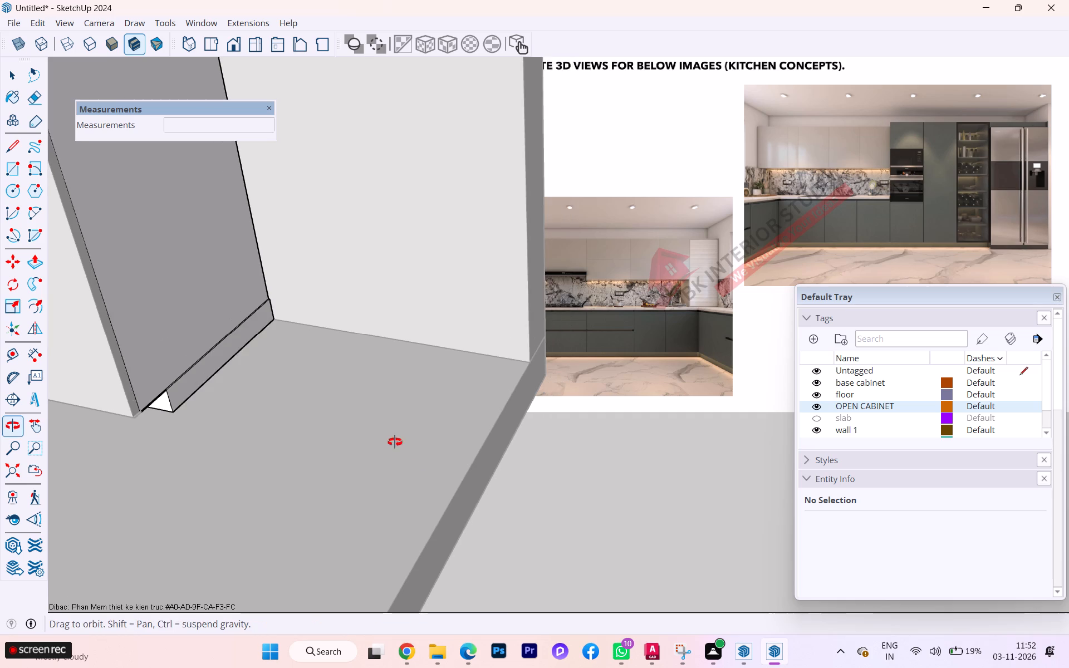
{"action": "middle_click_drag", "start_coordinate": [395, 442], "coordinate": [552, 431], "text": "shift"}
{"action": "scroll", "coordinate": [346, 409], "scroll_direction": "up", "scroll_amount": 2, "text": "shift"}
{"action": "scroll", "coordinate": [342, 413], "scroll_direction": "down", "scroll_amount": 2, "text": "shift"}
{"action": "scroll", "coordinate": [342, 414], "scroll_direction": "up", "scroll_amount": 4, "text": "shift"}
{"action": "scroll", "coordinate": [194, 440], "scroll_direction": "up", "scroll_amount": 3, "text": "shift"}
{"action": "scroll", "coordinate": [193, 440], "scroll_direction": "down", "scroll_amount": 4, "text": "shift"}
{"action": "scroll", "coordinate": [193, 440], "scroll_direction": "up", "scroll_amount": 7, "text": "shift"}
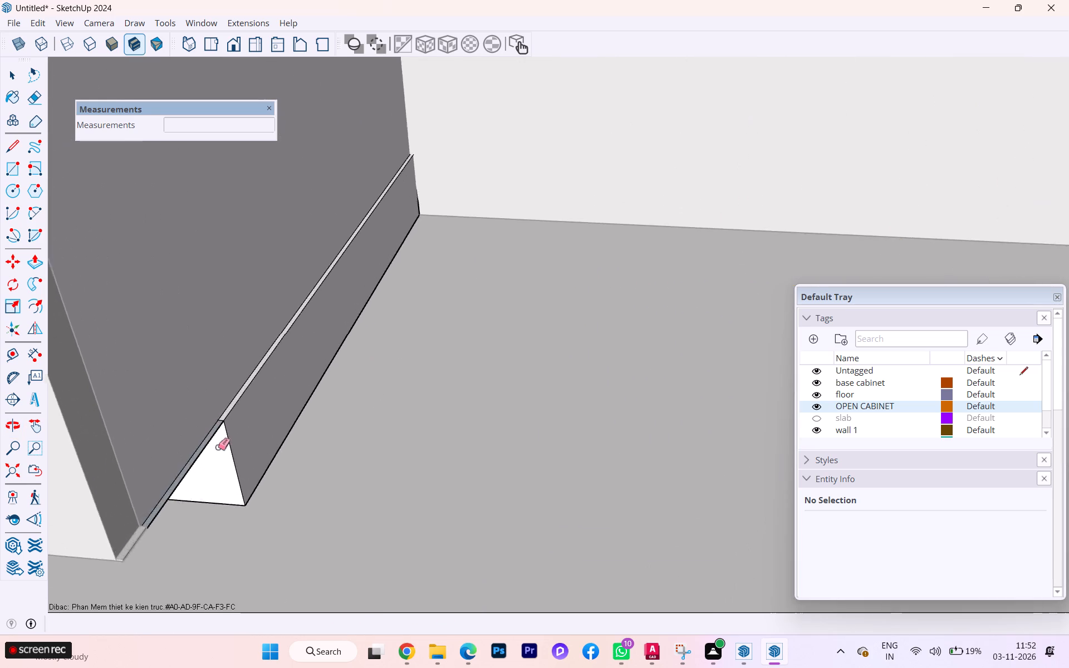
{"action": "scroll", "coordinate": [218, 447], "scroll_direction": "up", "scroll_amount": 3, "text": "shift"}
{"action": "scroll", "coordinate": [218, 447], "scroll_direction": "down", "scroll_amount": 3, "text": "shift"}
{"action": "scroll", "coordinate": [218, 447], "scroll_direction": "up", "scroll_amount": 5, "text": "shift"}
{"action": "scroll", "coordinate": [218, 448], "scroll_direction": "down", "scroll_amount": 1, "text": "shift"}
{"action": "scroll", "coordinate": [218, 448], "scroll_direction": "up", "scroll_amount": 3, "text": "shift"}
{"action": "scroll", "coordinate": [207, 450], "scroll_direction": "down", "scroll_amount": 1, "text": "shift"}
{"action": "scroll", "coordinate": [207, 450], "scroll_direction": "up", "scroll_amount": 2, "text": "shift"}
{"action": "scroll", "coordinate": [187, 445], "scroll_direction": "down", "scroll_amount": 3, "text": "shift"}
{"action": "middle_click_drag", "start_coordinate": [184, 422], "coordinate": [307, 322], "text": "shift"}
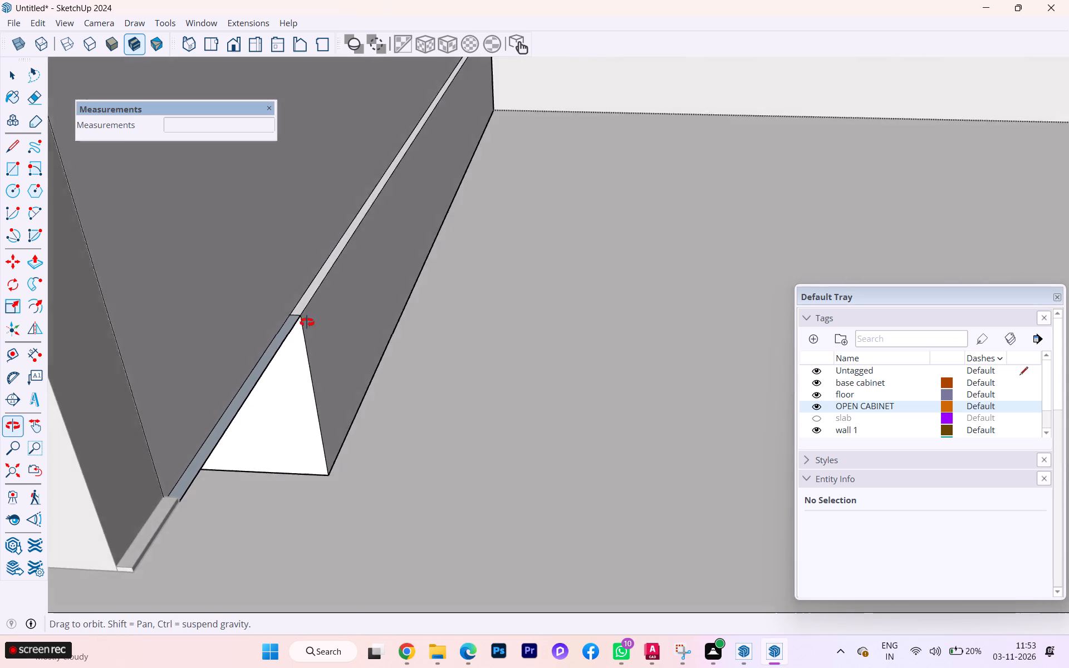
{"action": "middle_click_drag", "start_coordinate": [307, 322], "coordinate": [339, 321], "text": "shift"}
{"action": "scroll", "coordinate": [484, 345], "scroll_direction": "down", "scroll_amount": 2}
{"action": "scroll", "coordinate": [501, 353], "scroll_direction": "up", "scroll_amount": 2}
{"action": "scroll", "coordinate": [506, 354], "scroll_direction": "down", "scroll_amount": 2}
{"action": "scroll", "coordinate": [552, 374], "scroll_direction": "down", "scroll_amount": 2}
{"action": "scroll", "coordinate": [557, 380], "scroll_direction": "up", "scroll_amount": 2}
{"action": "scroll", "coordinate": [557, 381], "scroll_direction": "down", "scroll_amount": 3}
{"action": "scroll", "coordinate": [559, 382], "scroll_direction": "up", "scroll_amount": 1}
{"action": "scroll", "coordinate": [559, 382], "scroll_direction": "down", "scroll_amount": 2}
{"action": "middle_click_drag", "start_coordinate": [561, 384], "coordinate": [452, 391]}
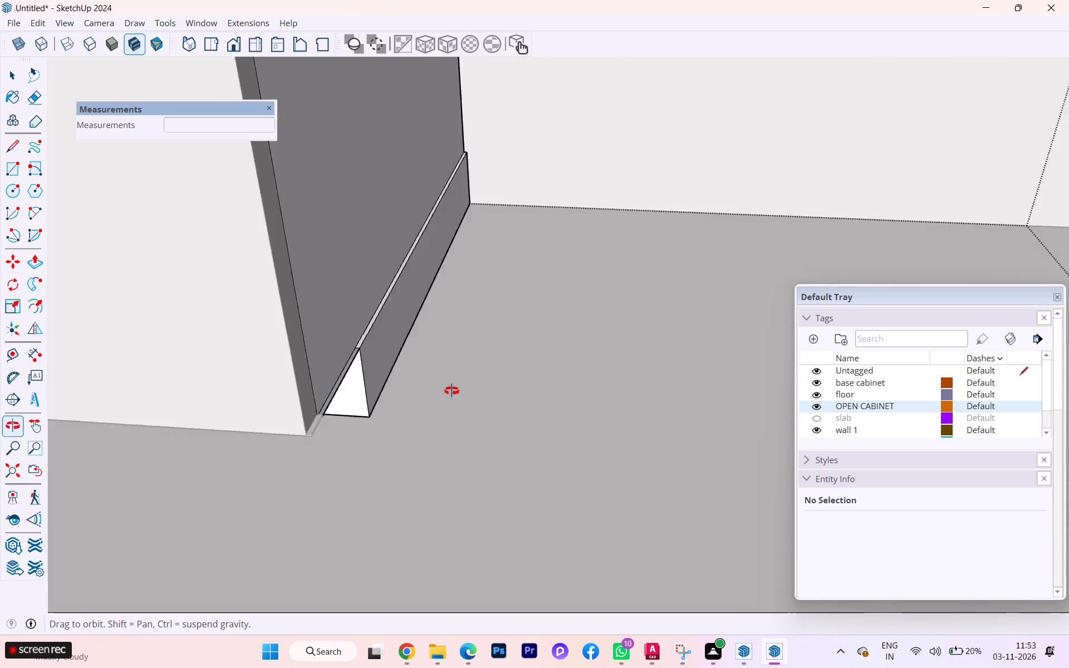
{"action": "middle_click_drag", "start_coordinate": [452, 391], "coordinate": [452, 394]}
{"action": "scroll", "coordinate": [459, 407], "scroll_direction": "down", "scroll_amount": 1}
{"action": "scroll", "coordinate": [460, 411], "scroll_direction": "up", "scroll_amount": 2}
{"action": "scroll", "coordinate": [461, 411], "scroll_direction": "down", "scroll_amount": 6}
{"action": "middle_click_drag", "start_coordinate": [450, 429], "coordinate": [491, 405]}
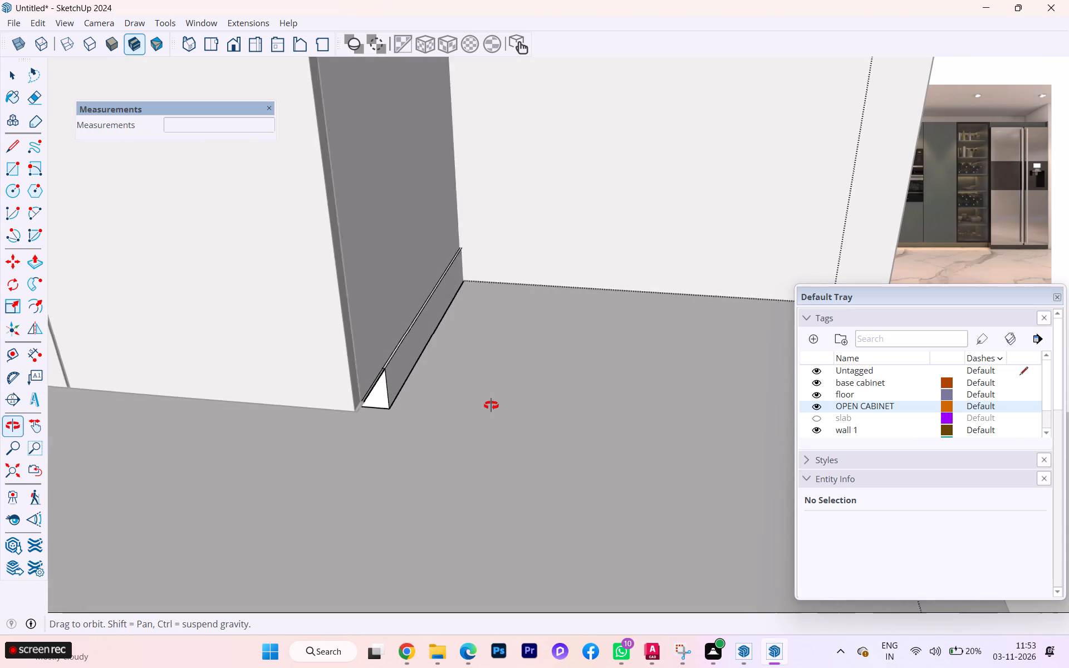
{"action": "middle_click_drag", "start_coordinate": [491, 405], "coordinate": [507, 419]}
{"action": "scroll", "coordinate": [350, 319], "scroll_direction": "up", "scroll_amount": 3}
{"action": "scroll", "coordinate": [350, 319], "scroll_direction": "down", "scroll_amount": 1}
{"action": "scroll", "coordinate": [350, 319], "scroll_direction": "up", "scroll_amount": 2}
{"action": "scroll", "coordinate": [414, 356], "scroll_direction": "up", "scroll_amount": 3}
{"action": "scroll", "coordinate": [417, 360], "scroll_direction": "down", "scroll_amount": 1}
{"action": "scroll", "coordinate": [417, 370], "scroll_direction": "up", "scroll_amount": 1}
{"action": "scroll", "coordinate": [410, 389], "scroll_direction": "down", "scroll_amount": 2}
{"action": "scroll", "coordinate": [411, 394], "scroll_direction": "up", "scroll_amount": 3}
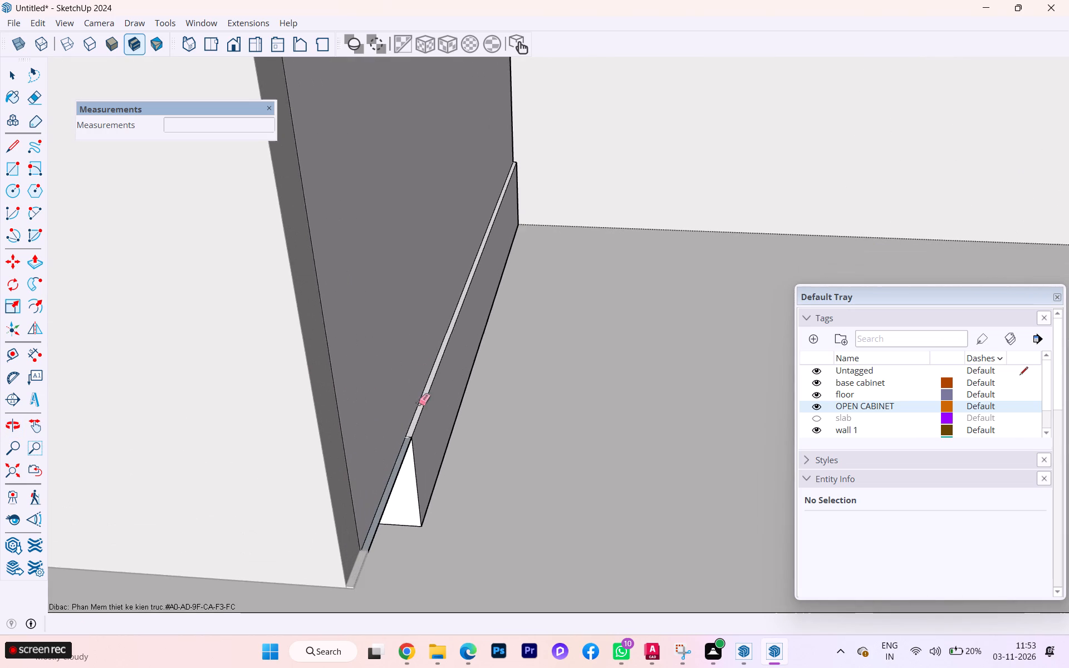
{"action": "scroll", "coordinate": [418, 402], "scroll_direction": "up", "scroll_amount": 3}
{"action": "scroll", "coordinate": [420, 410], "scroll_direction": "down", "scroll_amount": 1}
{"action": "scroll", "coordinate": [420, 411], "scroll_direction": "up", "scroll_amount": 3}
{"action": "scroll", "coordinate": [399, 406], "scroll_direction": "down", "scroll_amount": 3}
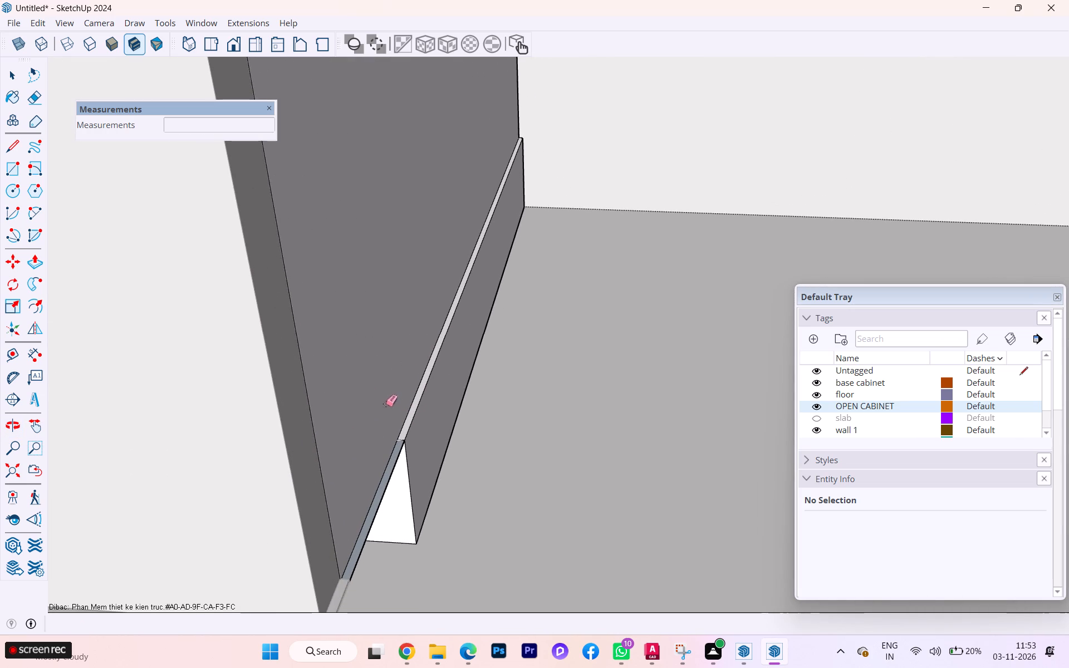
{"action": "scroll", "coordinate": [385, 436], "scroll_direction": "up", "scroll_amount": 3}
{"action": "scroll", "coordinate": [493, 456], "scroll_direction": "up", "scroll_amount": 4}
{"action": "scroll", "coordinate": [493, 455], "scroll_direction": "down", "scroll_amount": 1}
{"action": "scroll", "coordinate": [493, 455], "scroll_direction": "up", "scroll_amount": 1}
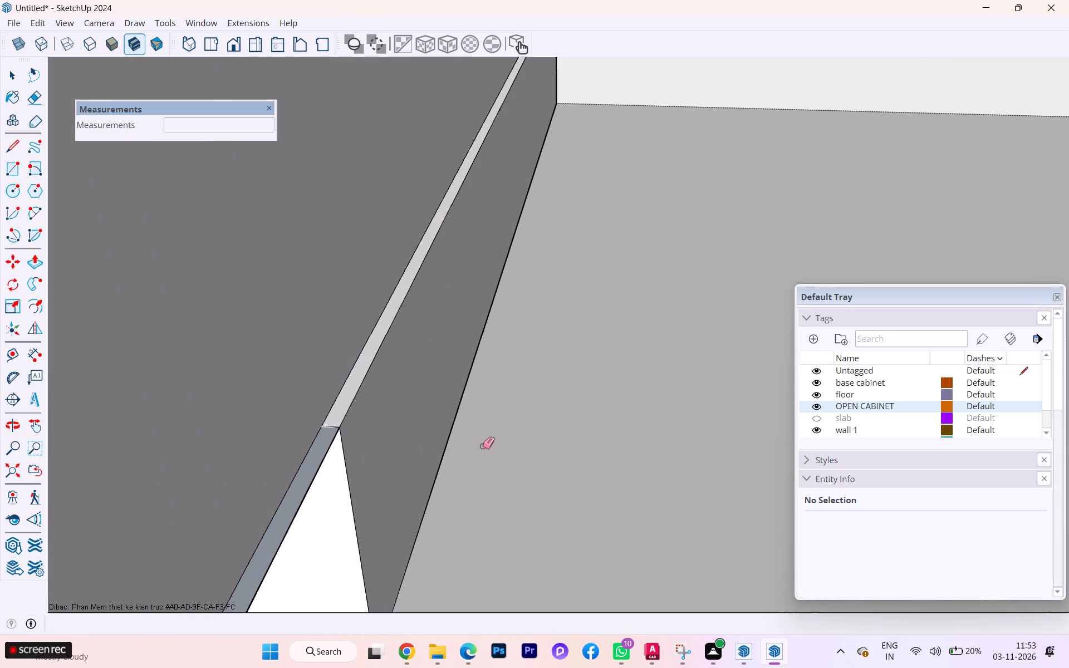
{"action": "scroll", "coordinate": [434, 431], "scroll_direction": "down", "scroll_amount": 2}
Push the plinth's end face in about 3/16" so it sits flush with the side panel above.
{"action": "middle_click_drag", "start_coordinate": [418, 425], "coordinate": [275, 276]}
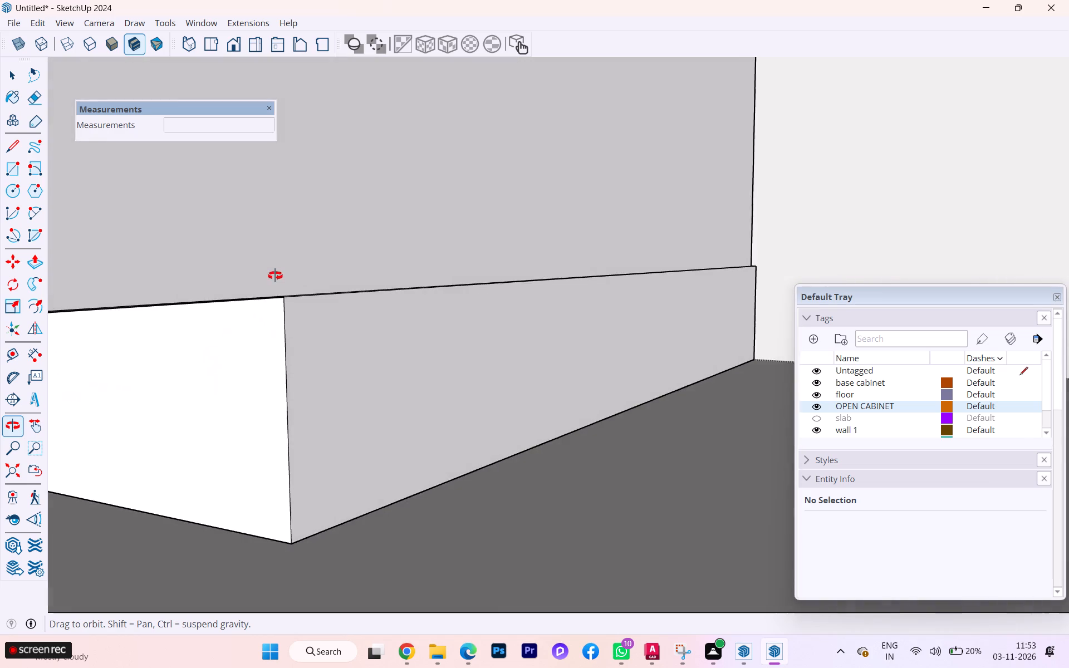
{"action": "middle_click_drag", "start_coordinate": [275, 276], "coordinate": [281, 312]}
{"action": "scroll", "coordinate": [334, 365], "scroll_direction": "up", "scroll_amount": 6}
{"action": "key", "text": "p"}
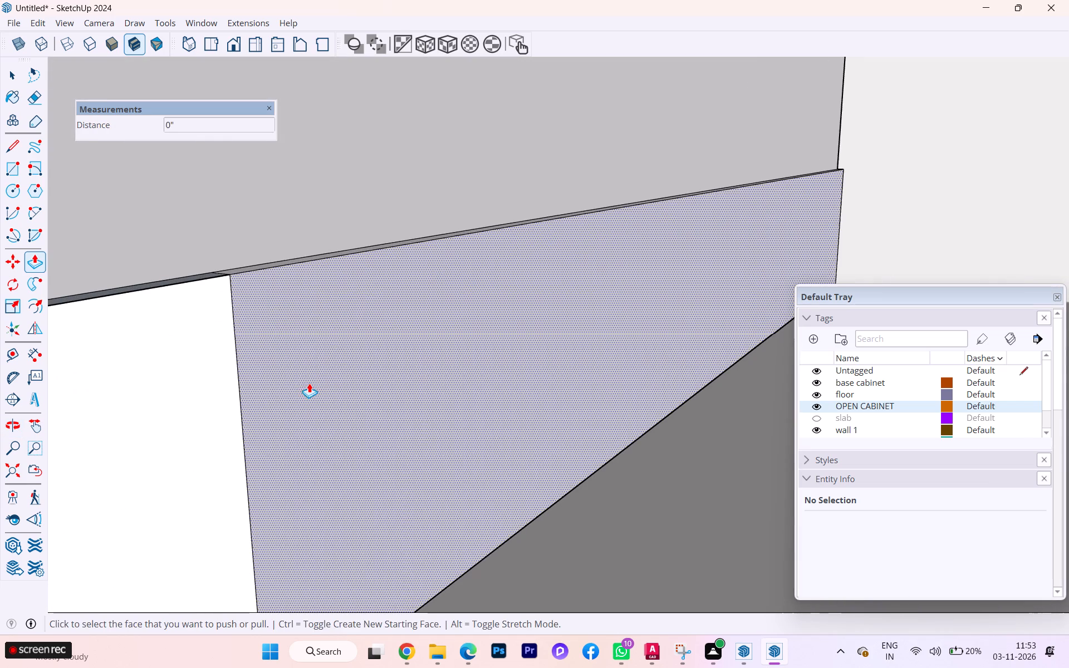
{"action": "left_click", "coordinate": [309, 383]}
{"action": "left_click", "coordinate": [232, 262]}
{"action": "scroll", "coordinate": [290, 317], "scroll_direction": "up", "scroll_amount": 3}
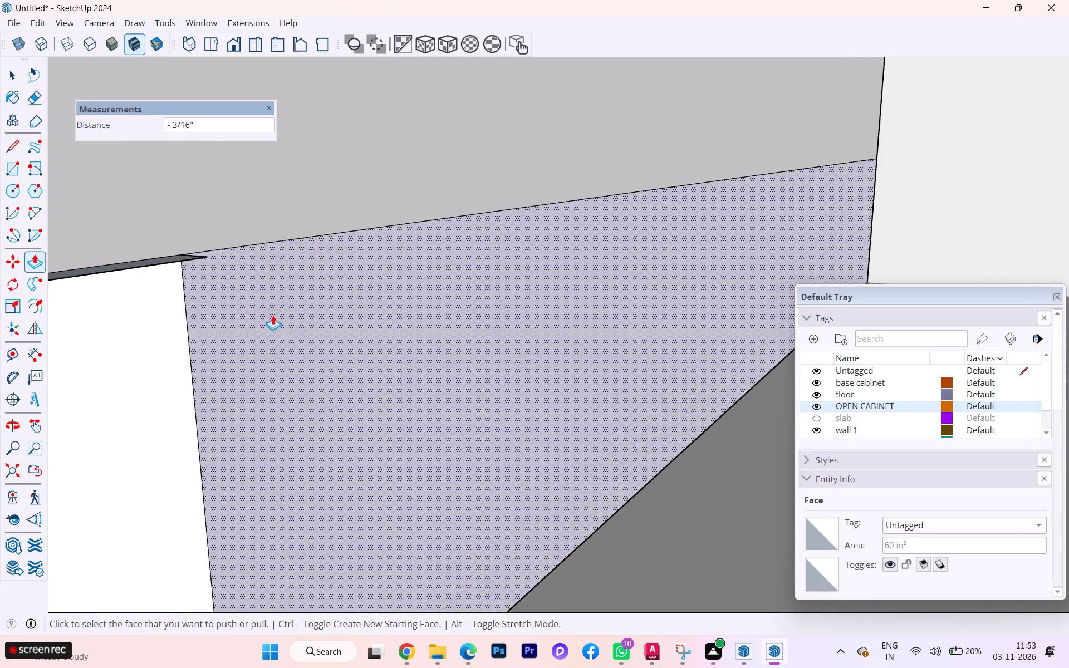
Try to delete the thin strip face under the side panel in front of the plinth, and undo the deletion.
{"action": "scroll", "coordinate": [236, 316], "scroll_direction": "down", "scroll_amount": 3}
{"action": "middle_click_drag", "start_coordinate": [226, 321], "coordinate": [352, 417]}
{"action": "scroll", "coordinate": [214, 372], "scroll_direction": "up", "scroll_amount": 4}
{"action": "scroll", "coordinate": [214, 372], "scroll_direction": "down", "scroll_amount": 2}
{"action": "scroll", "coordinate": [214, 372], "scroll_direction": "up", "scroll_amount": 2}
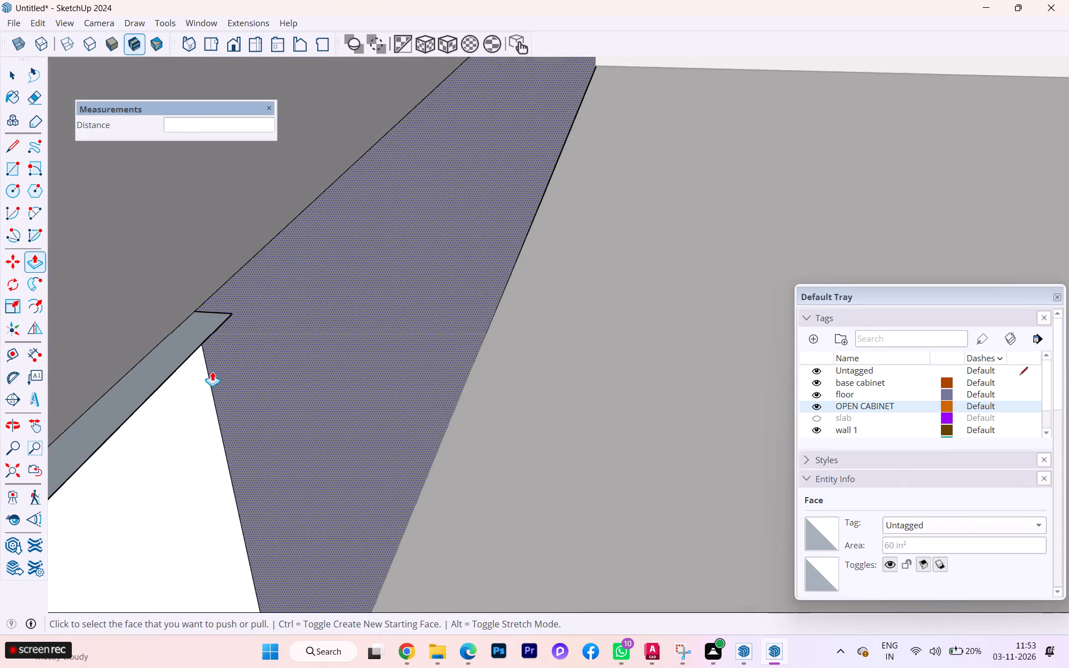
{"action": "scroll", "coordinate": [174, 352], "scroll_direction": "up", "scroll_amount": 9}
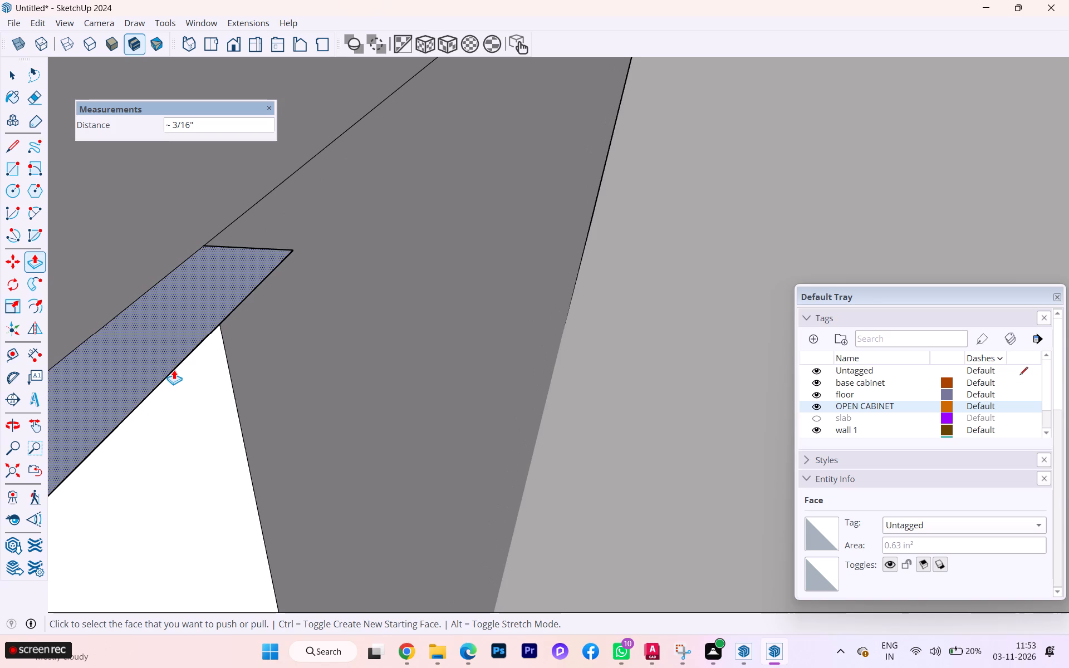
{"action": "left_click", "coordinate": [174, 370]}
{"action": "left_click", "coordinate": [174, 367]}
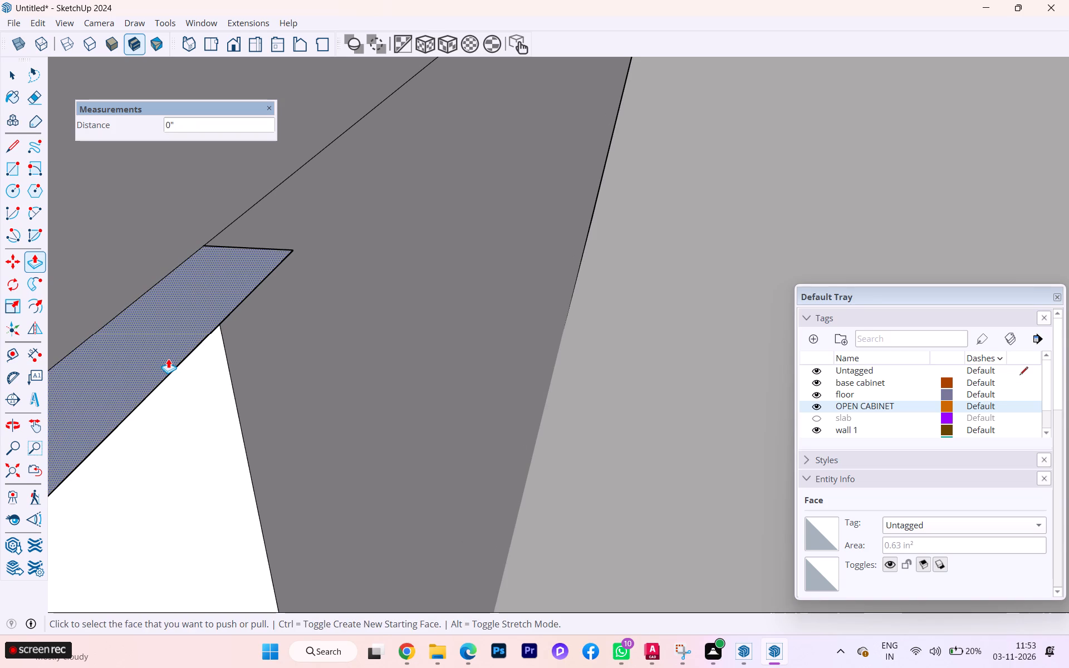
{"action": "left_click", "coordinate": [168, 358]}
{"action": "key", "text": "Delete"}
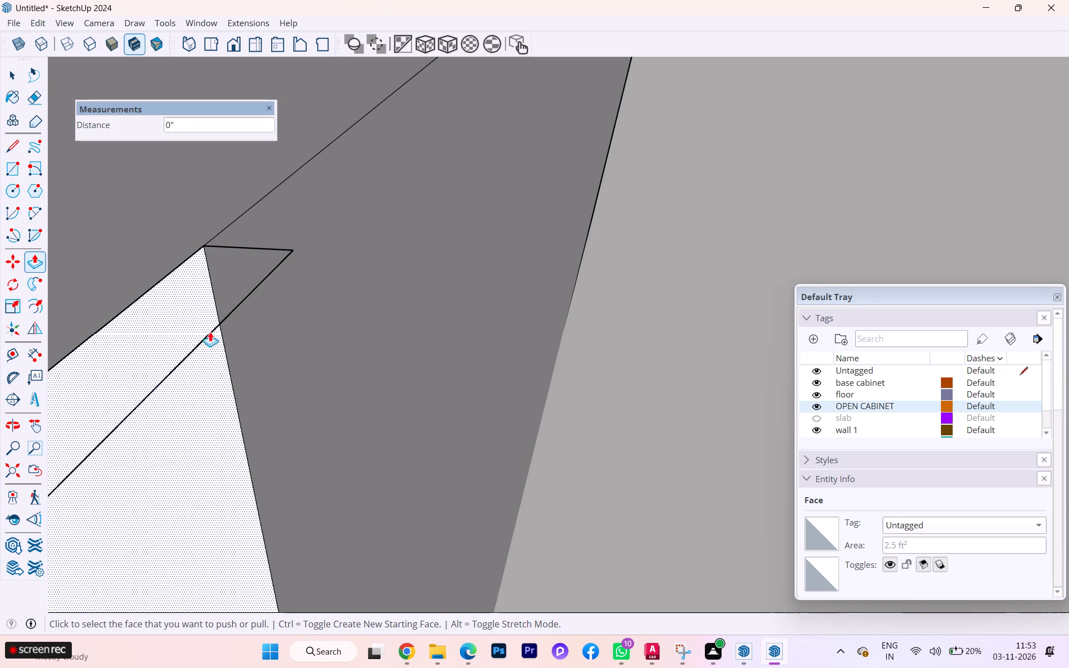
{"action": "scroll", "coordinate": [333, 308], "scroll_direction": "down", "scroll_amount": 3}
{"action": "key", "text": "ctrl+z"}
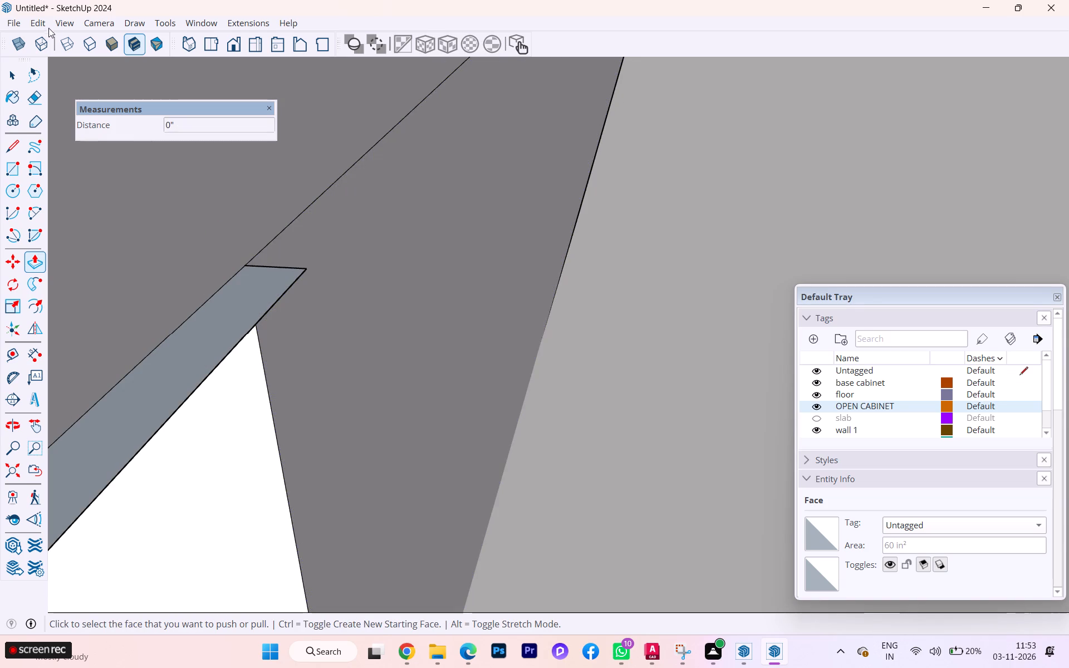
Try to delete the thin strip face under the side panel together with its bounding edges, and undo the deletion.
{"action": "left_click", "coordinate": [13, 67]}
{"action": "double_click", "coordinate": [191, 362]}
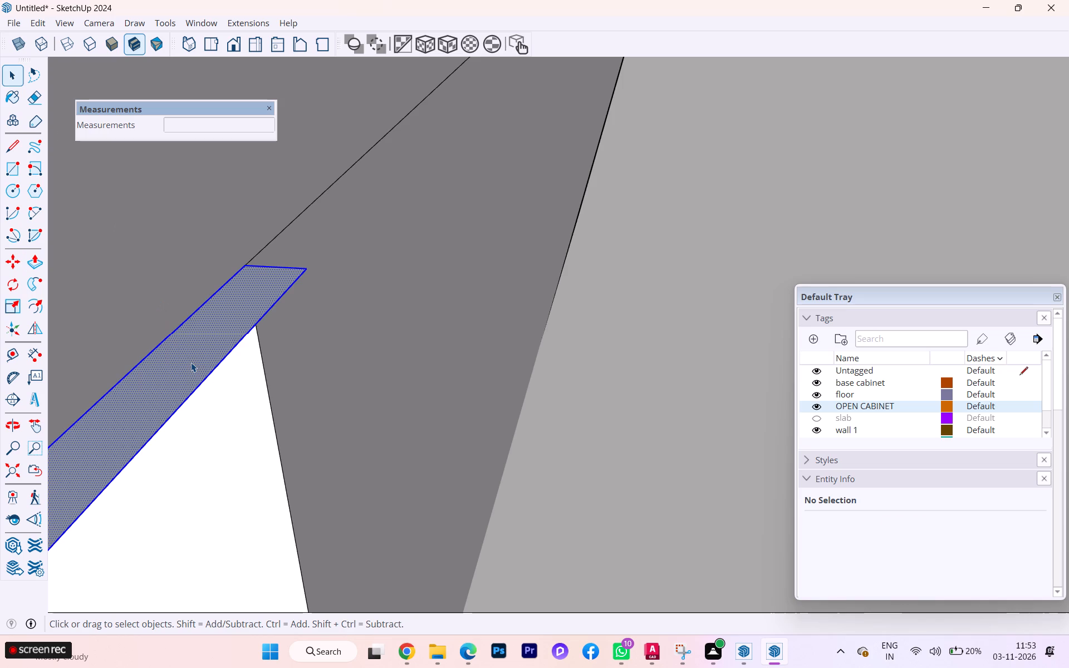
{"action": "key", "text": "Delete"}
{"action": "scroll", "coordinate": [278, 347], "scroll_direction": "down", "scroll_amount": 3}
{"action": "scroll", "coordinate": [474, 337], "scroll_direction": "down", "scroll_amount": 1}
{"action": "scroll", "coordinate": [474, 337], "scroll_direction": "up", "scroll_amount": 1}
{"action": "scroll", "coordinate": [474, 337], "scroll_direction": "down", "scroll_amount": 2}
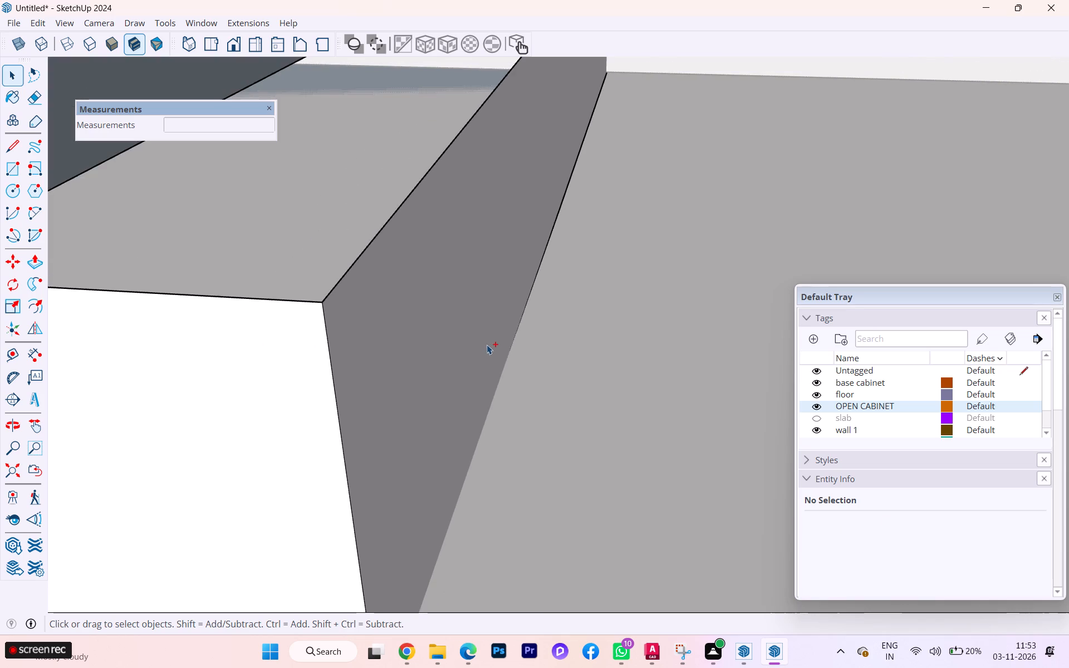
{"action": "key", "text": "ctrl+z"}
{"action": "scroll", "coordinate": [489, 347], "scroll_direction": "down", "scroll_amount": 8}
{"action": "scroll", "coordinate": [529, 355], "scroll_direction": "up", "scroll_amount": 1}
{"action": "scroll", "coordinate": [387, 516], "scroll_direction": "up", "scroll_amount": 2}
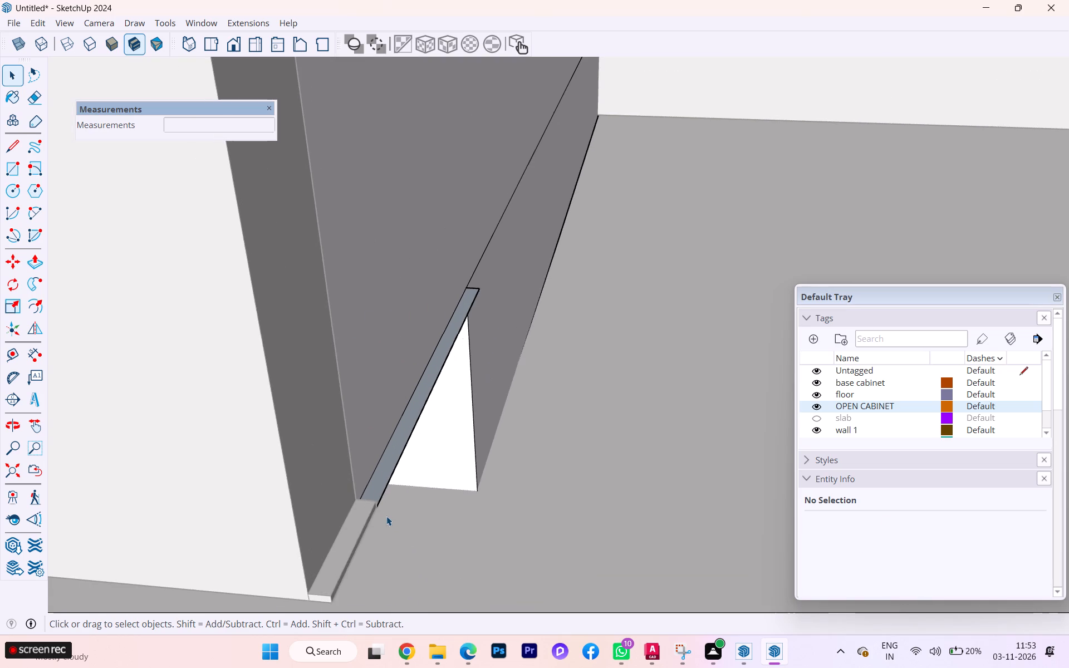
Delete the outer long edge of the thin strip beneath the side panel to remove the strip in front of the plinth.
{"action": "scroll", "coordinate": [386, 516], "scroll_direction": "up", "scroll_amount": 1}
{"action": "left_click", "coordinate": [389, 476]}
{"action": "scroll", "coordinate": [426, 443], "scroll_direction": "down", "scroll_amount": 4}
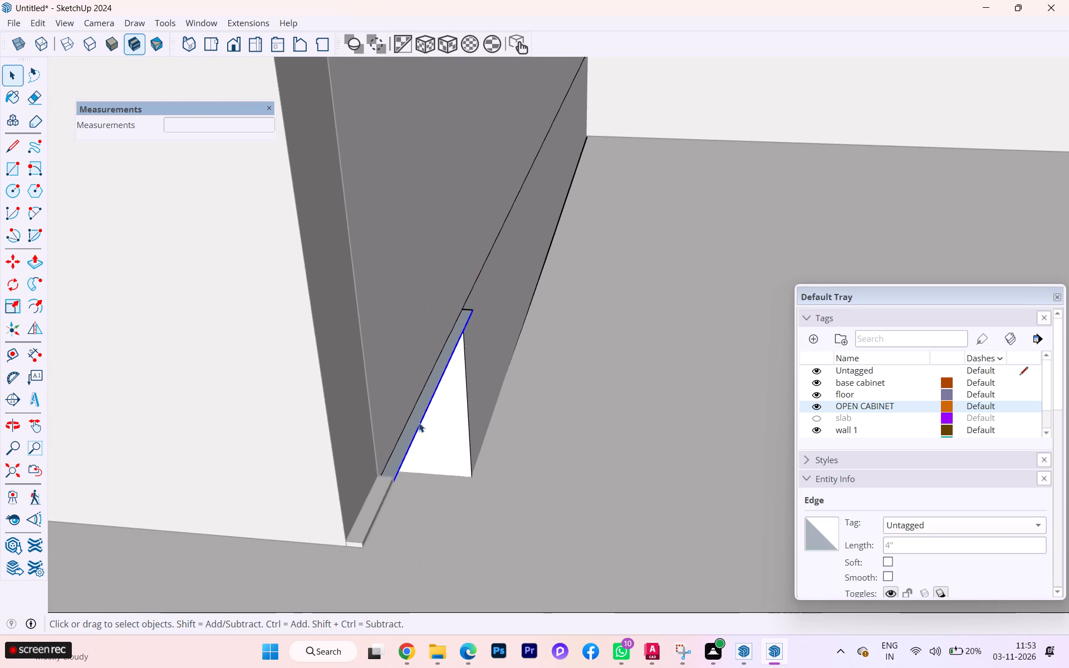
{"action": "middle_click_drag", "start_coordinate": [419, 423], "coordinate": [213, 404]}
{"action": "scroll", "coordinate": [537, 335], "scroll_direction": "up", "scroll_amount": 9}
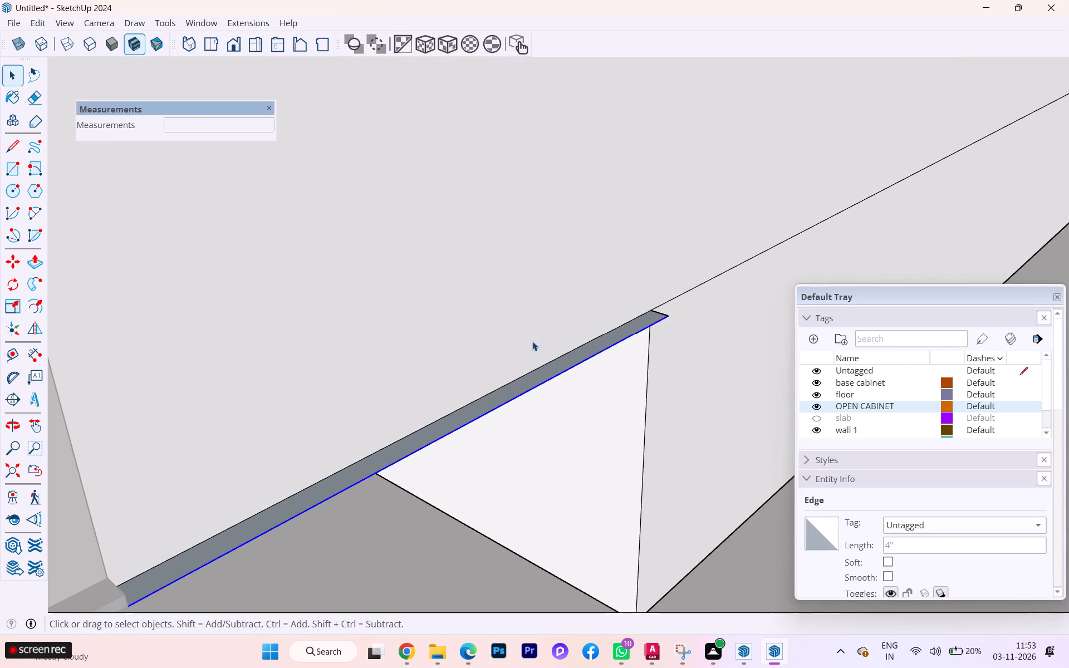
{"action": "key", "text": "Delete"}
{"action": "scroll", "coordinate": [629, 369], "scroll_direction": "down", "scroll_amount": 5}
{"action": "scroll", "coordinate": [629, 364], "scroll_direction": "up", "scroll_amount": 1}
{"action": "scroll", "coordinate": [629, 364], "scroll_direction": "down", "scroll_amount": 2}
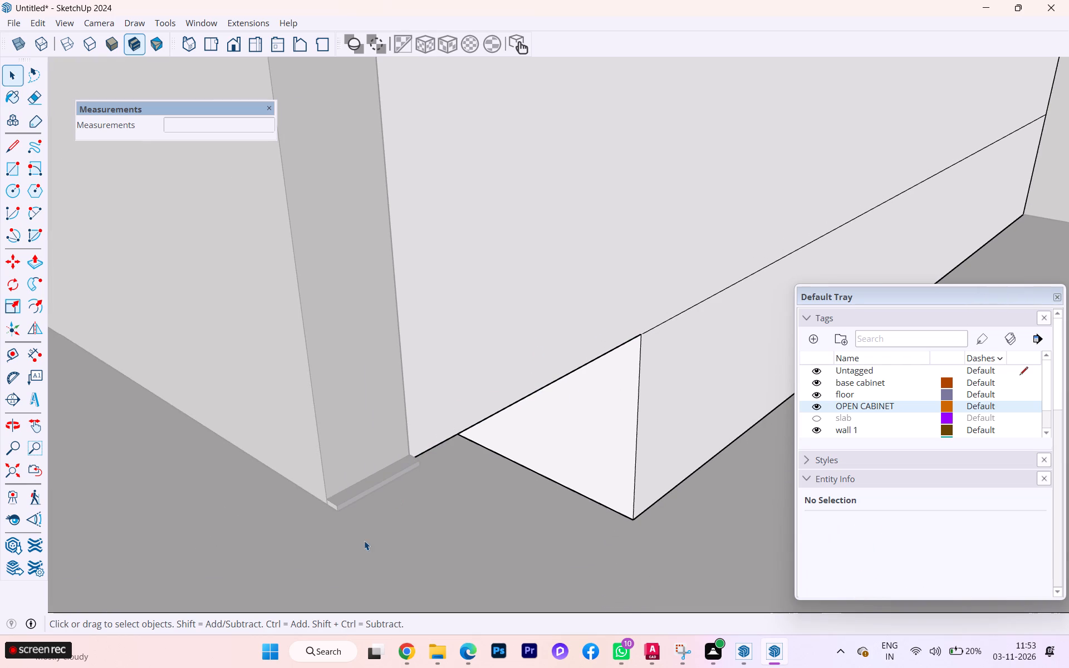
Examine the cleaned plinth end, the last full-height front and the surrounding cabinet run from several angles.
{"action": "left_click", "coordinate": [363, 543]}
{"action": "scroll", "coordinate": [304, 449], "scroll_direction": "down", "scroll_amount": 1}
{"action": "scroll", "coordinate": [303, 449], "scroll_direction": "up", "scroll_amount": 3}
{"action": "scroll", "coordinate": [302, 449], "scroll_direction": "down", "scroll_amount": 6}
{"action": "scroll", "coordinate": [302, 449], "scroll_direction": "up", "scroll_amount": 1}
{"action": "scroll", "coordinate": [297, 455], "scroll_direction": "down", "scroll_amount": 1}
{"action": "left_click", "coordinate": [213, 486]}
{"action": "scroll", "coordinate": [458, 416], "scroll_direction": "down", "scroll_amount": 1}
{"action": "scroll", "coordinate": [458, 415], "scroll_direction": "up", "scroll_amount": 1}
{"action": "scroll", "coordinate": [458, 415], "scroll_direction": "down", "scroll_amount": 3}
{"action": "scroll", "coordinate": [460, 411], "scroll_direction": "up", "scroll_amount": 2}
{"action": "scroll", "coordinate": [460, 410], "scroll_direction": "down", "scroll_amount": 3}
{"action": "scroll", "coordinate": [503, 392], "scroll_direction": "down", "scroll_amount": 5}
{"action": "scroll", "coordinate": [467, 384], "scroll_direction": "up", "scroll_amount": 2}
{"action": "scroll", "coordinate": [461, 382], "scroll_direction": "down", "scroll_amount": 1}
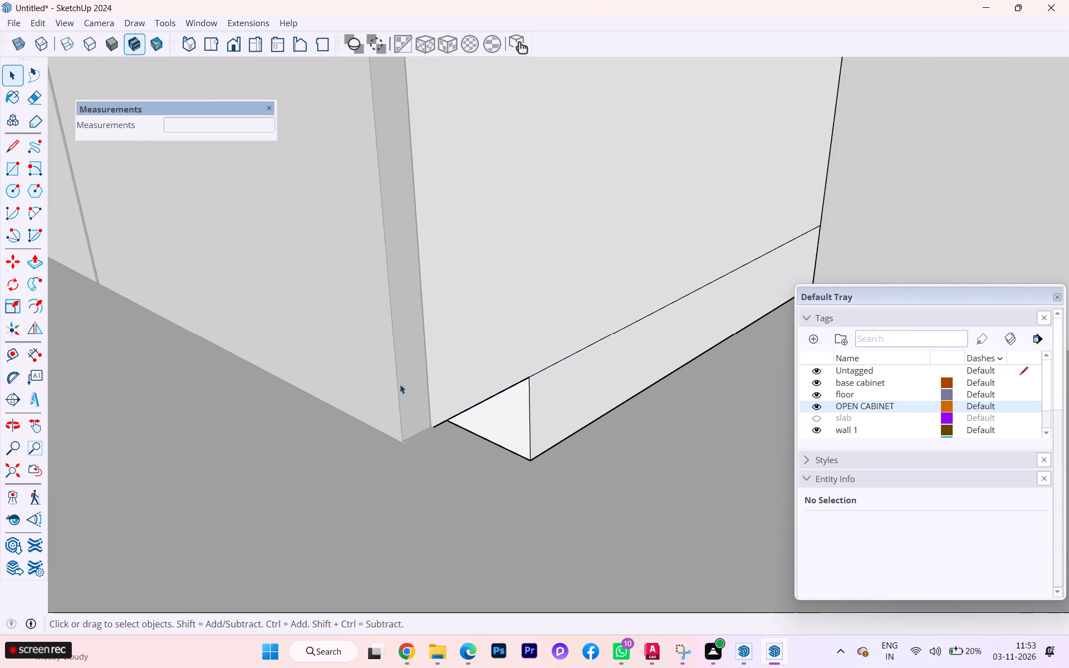
{"action": "scroll", "coordinate": [381, 381], "scroll_direction": "down", "scroll_amount": 6}
{"action": "scroll", "coordinate": [390, 386], "scroll_direction": "up", "scroll_amount": 2}
{"action": "scroll", "coordinate": [390, 386], "scroll_direction": "down", "scroll_amount": 3}
{"action": "scroll", "coordinate": [286, 434], "scroll_direction": "down", "scroll_amount": 1}
{"action": "scroll", "coordinate": [286, 435], "scroll_direction": "up", "scroll_amount": 5}
{"action": "scroll", "coordinate": [285, 435], "scroll_direction": "down", "scroll_amount": 7}
{"action": "scroll", "coordinate": [401, 392], "scroll_direction": "down", "scroll_amount": 1}
{"action": "scroll", "coordinate": [402, 393], "scroll_direction": "up", "scroll_amount": 2}
{"action": "scroll", "coordinate": [404, 394], "scroll_direction": "down", "scroll_amount": 6}
{"action": "scroll", "coordinate": [444, 413], "scroll_direction": "up", "scroll_amount": 1}
{"action": "scroll", "coordinate": [444, 413], "scroll_direction": "down", "scroll_amount": 2}
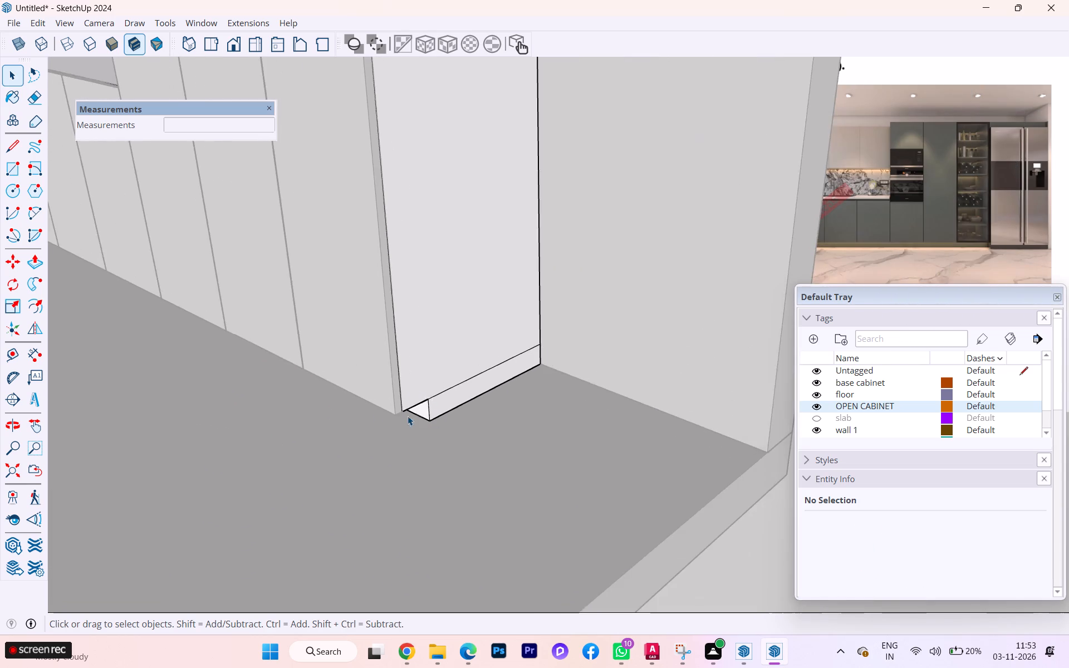
{"action": "scroll", "coordinate": [408, 416], "scroll_direction": "down", "scroll_amount": 2}
{"action": "scroll", "coordinate": [318, 405], "scroll_direction": "up", "scroll_amount": 1}
{"action": "scroll", "coordinate": [318, 405], "scroll_direction": "down", "scroll_amount": 5}
{"action": "left_click", "coordinate": [677, 544]}
{"action": "scroll", "coordinate": [409, 375], "scroll_direction": "up", "scroll_amount": 8}
{"action": "scroll", "coordinate": [406, 401], "scroll_direction": "down", "scroll_amount": 2}
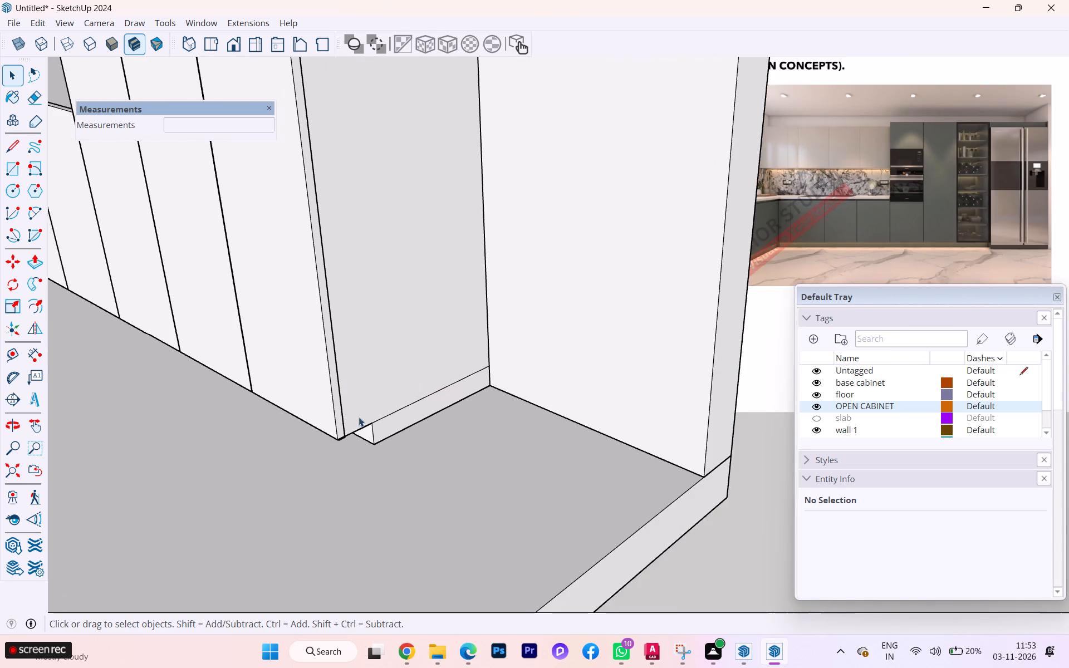
{"action": "scroll", "coordinate": [359, 417], "scroll_direction": "down", "scroll_amount": 3}
{"action": "scroll", "coordinate": [351, 402], "scroll_direction": "up", "scroll_amount": 2}
{"action": "scroll", "coordinate": [359, 401], "scroll_direction": "down", "scroll_amount": 1}
{"action": "middle_click_drag", "start_coordinate": [455, 395], "coordinate": [511, 330]}
{"action": "scroll", "coordinate": [422, 372], "scroll_direction": "down", "scroll_amount": 7}
{"action": "scroll", "coordinate": [449, 487], "scroll_direction": "up", "scroll_amount": 4}
{"action": "scroll", "coordinate": [450, 488], "scroll_direction": "down", "scroll_amount": 3}
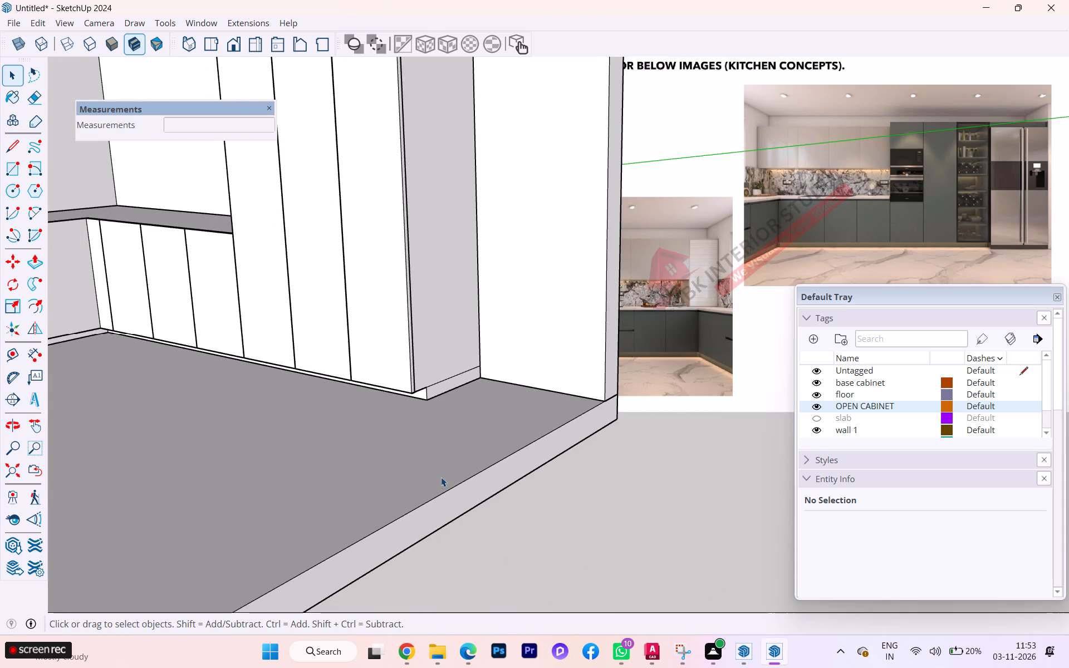
{"action": "scroll", "coordinate": [392, 466], "scroll_direction": "down", "scroll_amount": 8}
{"action": "middle_click_drag", "start_coordinate": [411, 477], "coordinate": [665, 445]}
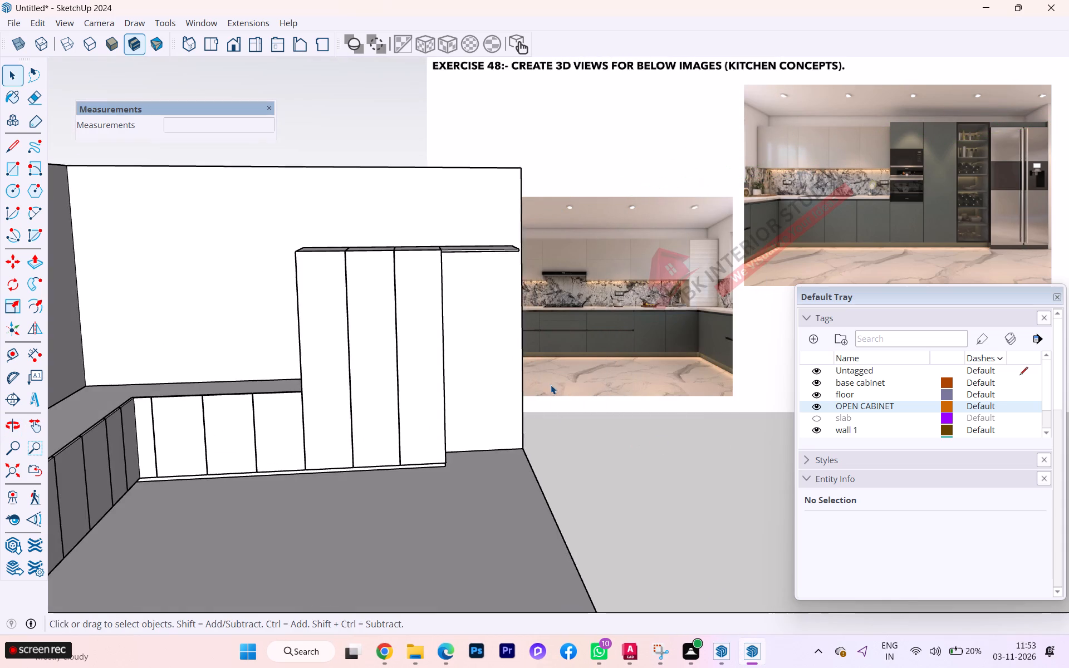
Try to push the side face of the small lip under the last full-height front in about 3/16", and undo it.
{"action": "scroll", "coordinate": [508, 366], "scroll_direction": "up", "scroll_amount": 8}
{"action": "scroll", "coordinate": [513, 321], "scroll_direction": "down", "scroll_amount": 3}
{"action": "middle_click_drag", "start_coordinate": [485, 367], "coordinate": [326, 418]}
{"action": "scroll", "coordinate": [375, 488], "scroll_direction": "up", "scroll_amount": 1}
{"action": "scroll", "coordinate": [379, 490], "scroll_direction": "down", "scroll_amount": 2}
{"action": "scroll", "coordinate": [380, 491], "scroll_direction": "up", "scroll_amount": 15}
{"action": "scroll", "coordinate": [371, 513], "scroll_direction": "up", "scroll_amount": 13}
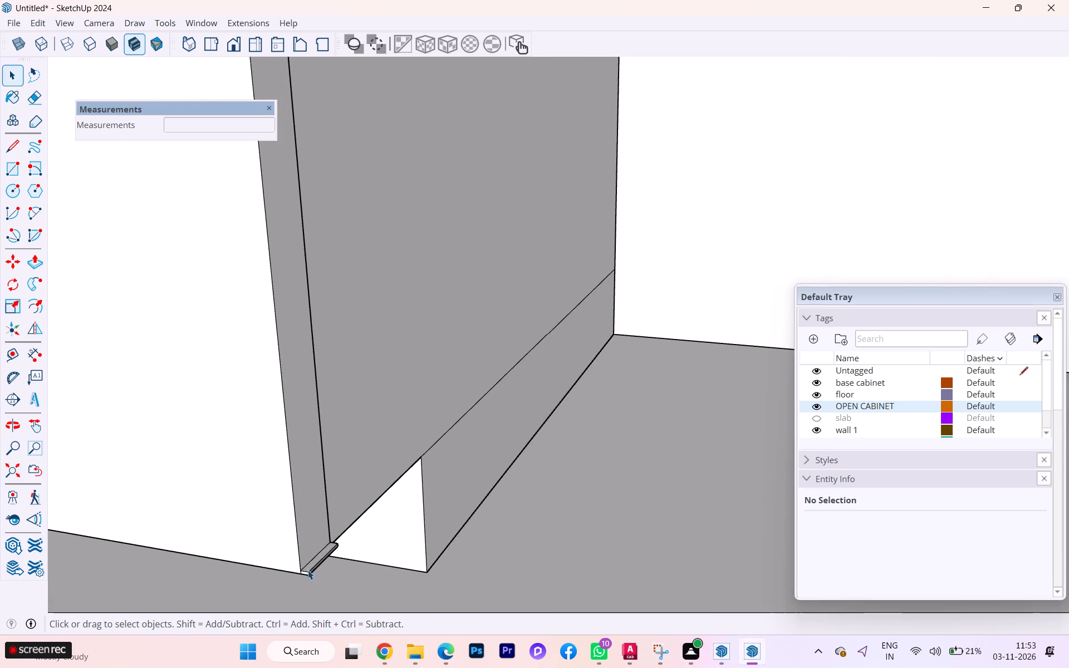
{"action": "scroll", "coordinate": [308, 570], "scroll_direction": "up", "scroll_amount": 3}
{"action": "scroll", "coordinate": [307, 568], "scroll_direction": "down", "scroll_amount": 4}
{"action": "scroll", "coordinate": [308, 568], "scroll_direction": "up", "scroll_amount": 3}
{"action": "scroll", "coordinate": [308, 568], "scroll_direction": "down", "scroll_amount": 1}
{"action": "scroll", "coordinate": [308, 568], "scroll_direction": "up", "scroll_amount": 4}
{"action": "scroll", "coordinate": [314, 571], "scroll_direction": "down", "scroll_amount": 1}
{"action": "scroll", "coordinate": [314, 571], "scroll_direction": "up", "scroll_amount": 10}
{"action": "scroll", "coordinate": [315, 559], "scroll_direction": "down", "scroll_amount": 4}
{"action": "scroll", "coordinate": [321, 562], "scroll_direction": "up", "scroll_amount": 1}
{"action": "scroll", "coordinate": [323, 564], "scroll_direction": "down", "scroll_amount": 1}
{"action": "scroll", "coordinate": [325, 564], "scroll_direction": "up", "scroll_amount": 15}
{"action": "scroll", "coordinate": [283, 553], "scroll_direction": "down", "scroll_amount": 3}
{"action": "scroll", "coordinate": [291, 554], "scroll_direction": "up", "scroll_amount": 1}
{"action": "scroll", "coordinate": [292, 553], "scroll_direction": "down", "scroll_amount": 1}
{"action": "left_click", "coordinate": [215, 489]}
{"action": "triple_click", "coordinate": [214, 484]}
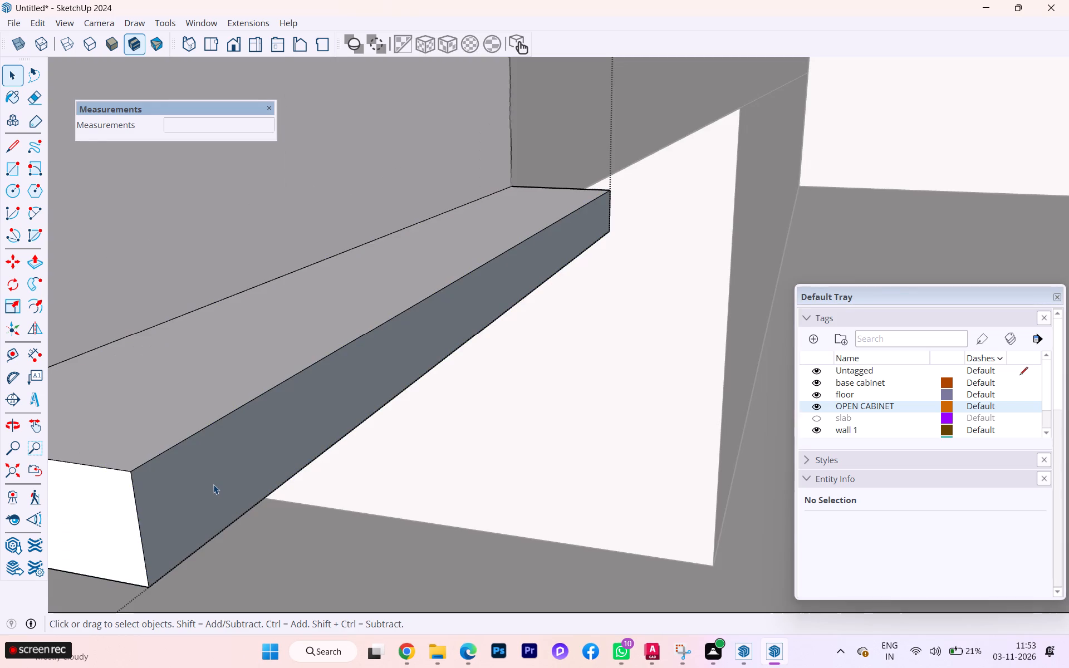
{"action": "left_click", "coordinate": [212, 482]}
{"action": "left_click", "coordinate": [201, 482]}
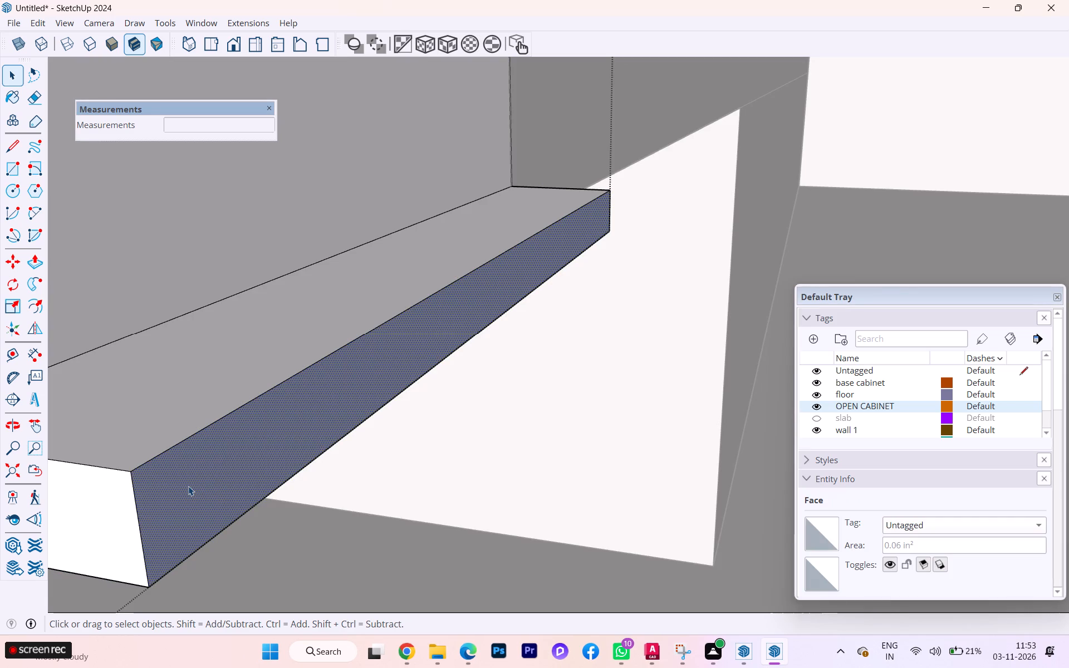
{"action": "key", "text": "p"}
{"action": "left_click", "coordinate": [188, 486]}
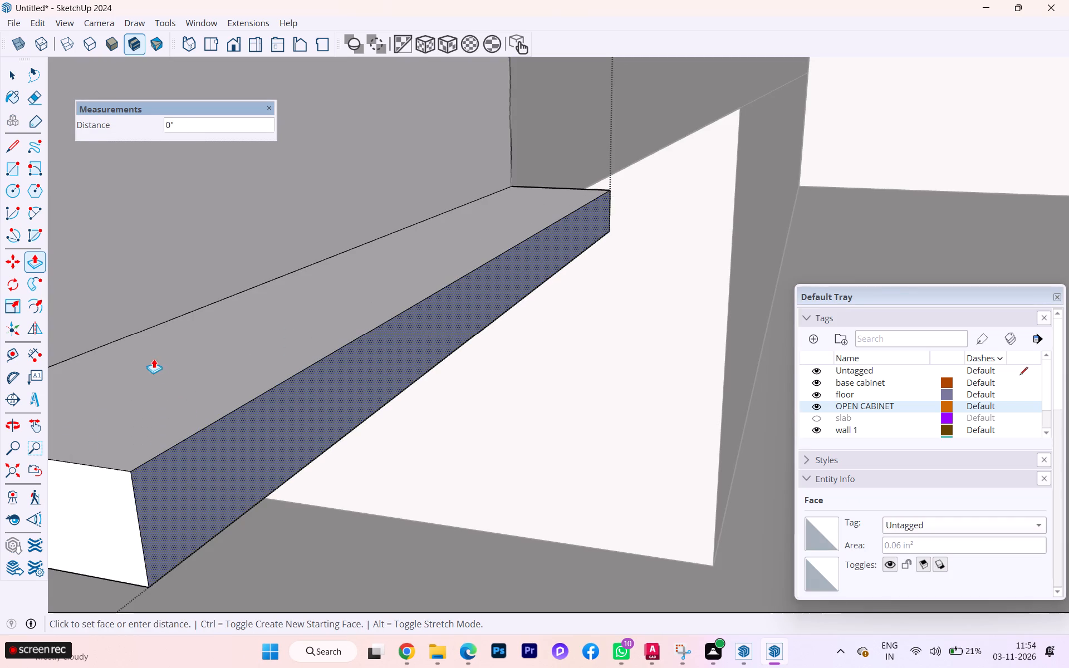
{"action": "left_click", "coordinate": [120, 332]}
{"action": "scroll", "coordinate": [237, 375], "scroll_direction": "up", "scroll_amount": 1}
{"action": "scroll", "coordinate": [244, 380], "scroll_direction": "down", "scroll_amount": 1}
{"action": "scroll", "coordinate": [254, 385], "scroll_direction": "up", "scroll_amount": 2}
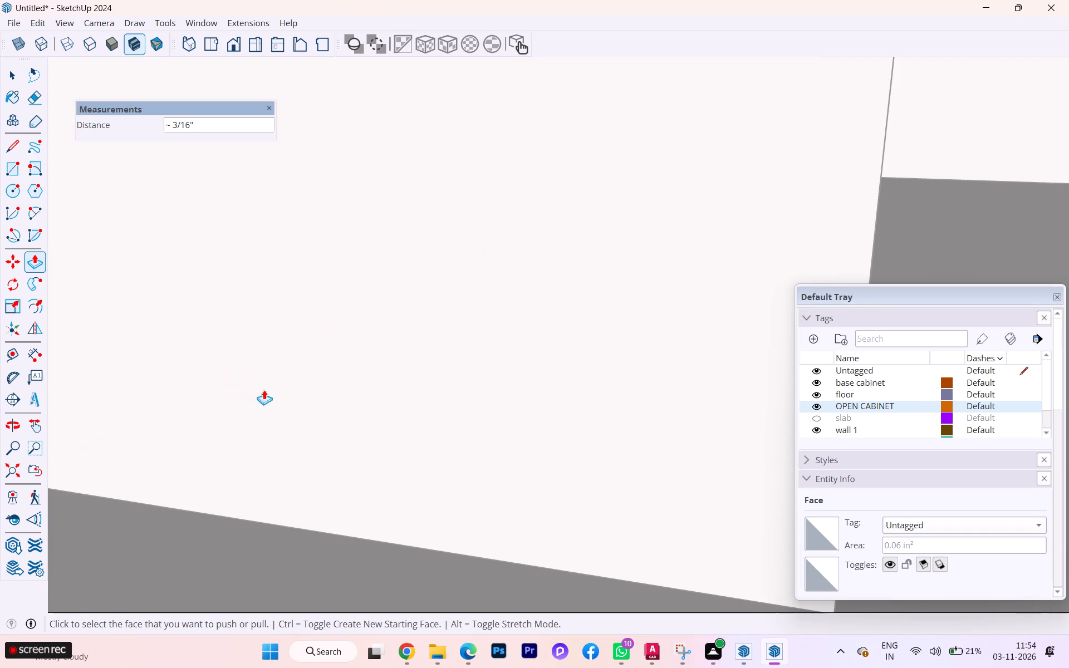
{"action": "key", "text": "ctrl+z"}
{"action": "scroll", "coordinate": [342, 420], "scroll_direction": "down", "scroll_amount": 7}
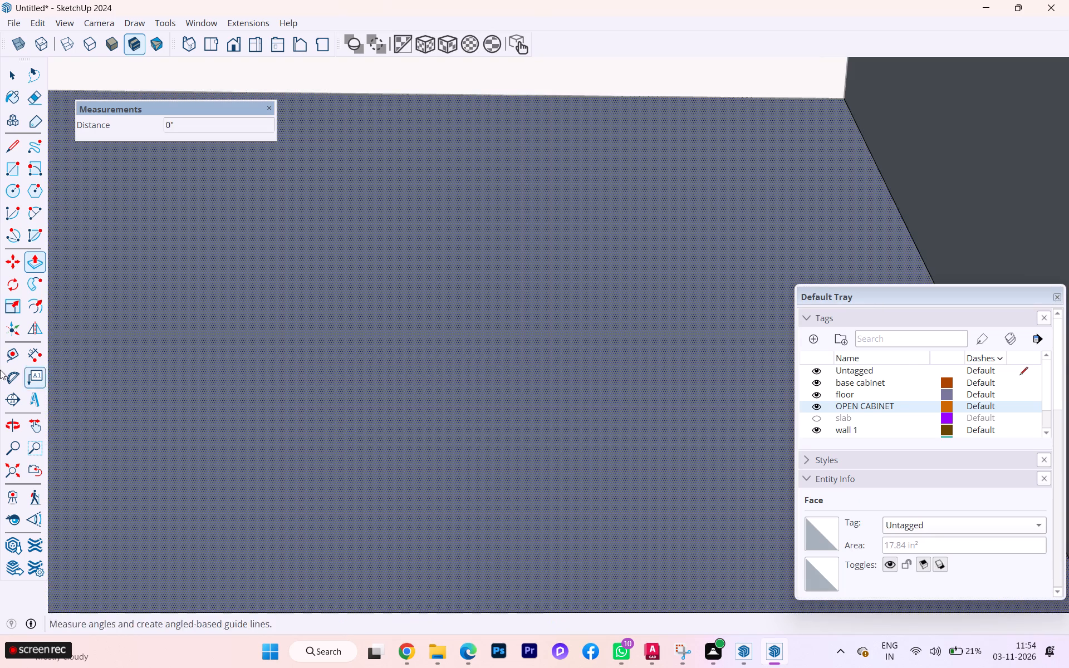
Push the top face of the small lip at the bottom corner of the last full-height front down 1/16" to remove the lip.
{"action": "left_click", "coordinate": [23, 473]}
{"action": "scroll", "coordinate": [595, 409], "scroll_direction": "down", "scroll_amount": 2}
{"action": "scroll", "coordinate": [413, 414], "scroll_direction": "up", "scroll_amount": 3}
{"action": "scroll", "coordinate": [413, 415], "scroll_direction": "down", "scroll_amount": 1}
{"action": "scroll", "coordinate": [413, 416], "scroll_direction": "up", "scroll_amount": 1}
{"action": "scroll", "coordinate": [413, 417], "scroll_direction": "down", "scroll_amount": 1}
{"action": "scroll", "coordinate": [415, 421], "scroll_direction": "up", "scroll_amount": 2}
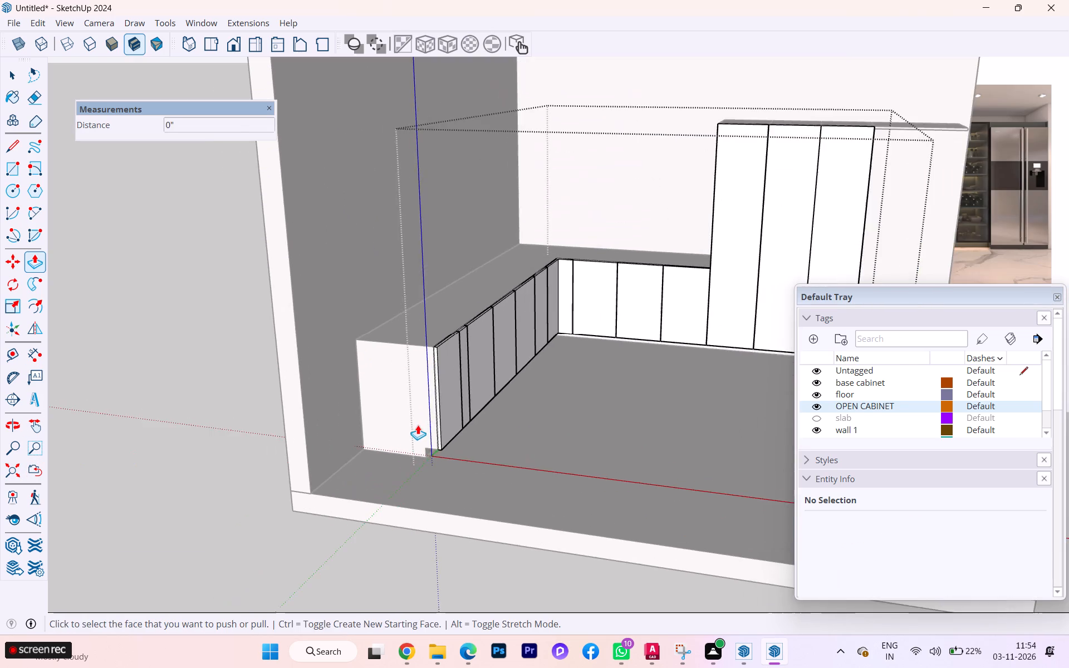
{"action": "scroll", "coordinate": [223, 446], "scroll_direction": "down", "scroll_amount": 7}
{"action": "scroll", "coordinate": [206, 453], "scroll_direction": "up", "scroll_amount": 1}
{"action": "scroll", "coordinate": [234, 453], "scroll_direction": "down", "scroll_amount": 2}
{"action": "scroll", "coordinate": [649, 421], "scroll_direction": "up", "scroll_amount": 2}
{"action": "scroll", "coordinate": [650, 417], "scroll_direction": "down", "scroll_amount": 1}
{"action": "scroll", "coordinate": [650, 417], "scroll_direction": "up", "scroll_amount": 8}
{"action": "scroll", "coordinate": [664, 351], "scroll_direction": "down", "scroll_amount": 4}
{"action": "scroll", "coordinate": [664, 351], "scroll_direction": "up", "scroll_amount": 1}
{"action": "scroll", "coordinate": [664, 351], "scroll_direction": "down", "scroll_amount": 2}
{"action": "scroll", "coordinate": [664, 351], "scroll_direction": "up", "scroll_amount": 1}
{"action": "scroll", "coordinate": [664, 351], "scroll_direction": "down", "scroll_amount": 1}
{"action": "scroll", "coordinate": [664, 351], "scroll_direction": "up", "scroll_amount": 17}
{"action": "scroll", "coordinate": [663, 343], "scroll_direction": "down", "scroll_amount": 1}
{"action": "scroll", "coordinate": [663, 343], "scroll_direction": "up", "scroll_amount": 4}
{"action": "scroll", "coordinate": [551, 439], "scroll_direction": "up", "scroll_amount": 6}
{"action": "scroll", "coordinate": [622, 474], "scroll_direction": "down", "scroll_amount": 4}
{"action": "scroll", "coordinate": [622, 474], "scroll_direction": "up", "scroll_amount": 5}
{"action": "scroll", "coordinate": [622, 474], "scroll_direction": "down", "scroll_amount": 1}
{"action": "scroll", "coordinate": [622, 474], "scroll_direction": "up", "scroll_amount": 1}
{"action": "scroll", "coordinate": [612, 453], "scroll_direction": "down", "scroll_amount": 1}
{"action": "scroll", "coordinate": [612, 453], "scroll_direction": "up", "scroll_amount": 5}
{"action": "scroll", "coordinate": [612, 453], "scroll_direction": "down", "scroll_amount": 2}
{"action": "scroll", "coordinate": [612, 453], "scroll_direction": "up", "scroll_amount": 1}
{"action": "scroll", "coordinate": [612, 453], "scroll_direction": "down", "scroll_amount": 2}
{"action": "scroll", "coordinate": [612, 453], "scroll_direction": "up", "scroll_amount": 3}
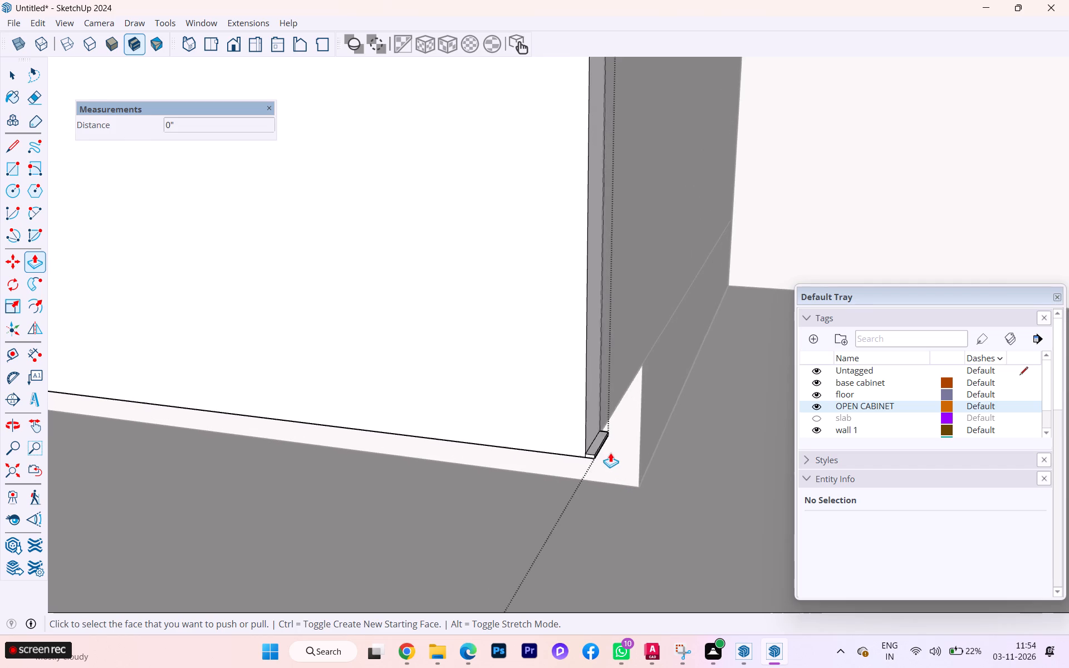
{"action": "scroll", "coordinate": [610, 453], "scroll_direction": "up", "scroll_amount": 11}
{"action": "scroll", "coordinate": [594, 464], "scroll_direction": "down", "scroll_amount": 1}
{"action": "scroll", "coordinate": [594, 464], "scroll_direction": "up", "scroll_amount": 1}
{"action": "scroll", "coordinate": [594, 464], "scroll_direction": "down", "scroll_amount": 10}
{"action": "scroll", "coordinate": [594, 464], "scroll_direction": "up", "scroll_amount": 2}
{"action": "left_click", "coordinate": [587, 442]}
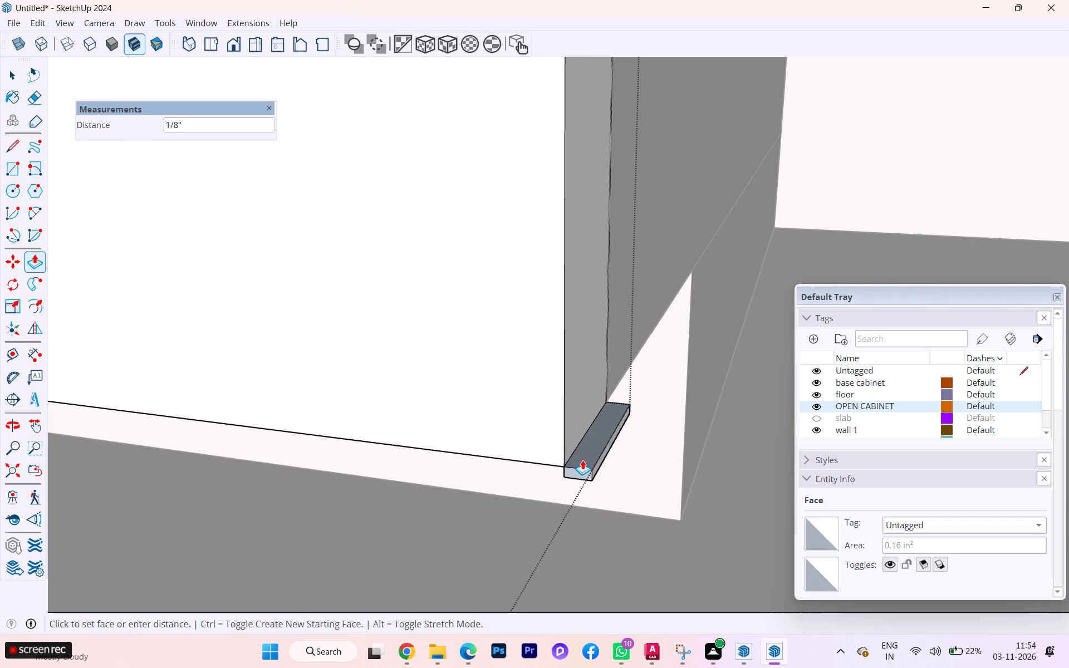
{"action": "left_click", "coordinate": [568, 461]}
Leave the front's editing and review its bottom edge, the plinth line and the whole L-shaped cabinet layout.
{"action": "scroll", "coordinate": [514, 431], "scroll_direction": "down", "scroll_amount": 4}
{"action": "scroll", "coordinate": [496, 420], "scroll_direction": "up", "scroll_amount": 1}
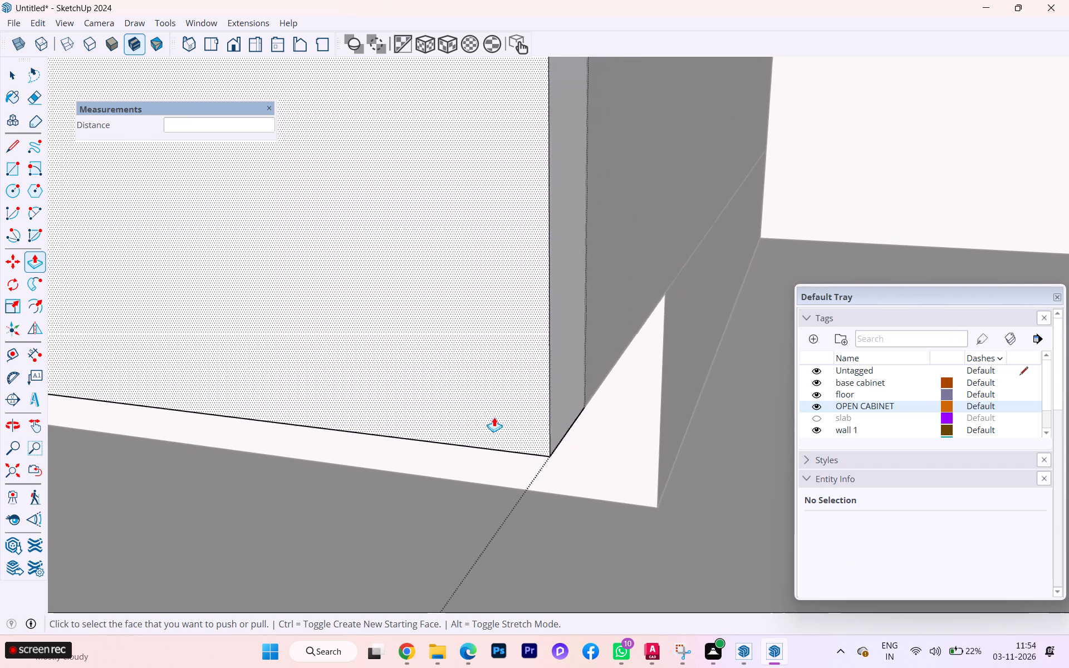
{"action": "scroll", "coordinate": [499, 409], "scroll_direction": "down", "scroll_amount": 10}
{"action": "scroll", "coordinate": [613, 412], "scroll_direction": "up", "scroll_amount": 1}
{"action": "scroll", "coordinate": [613, 412], "scroll_direction": "down", "scroll_amount": 2}
{"action": "scroll", "coordinate": [643, 408], "scroll_direction": "up", "scroll_amount": 1}
{"action": "scroll", "coordinate": [643, 408], "scroll_direction": "down", "scroll_amount": 6}
{"action": "scroll", "coordinate": [662, 411], "scroll_direction": "up", "scroll_amount": 1}
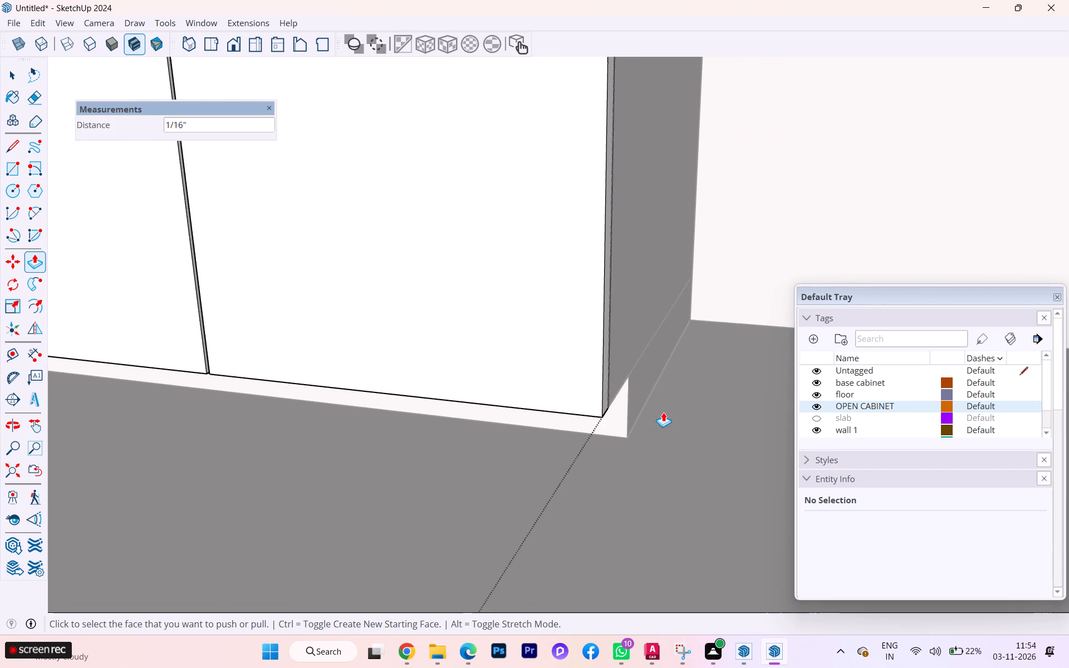
{"action": "scroll", "coordinate": [668, 410], "scroll_direction": "down", "scroll_amount": 4}
{"action": "scroll", "coordinate": [766, 396], "scroll_direction": "down", "scroll_amount": 3}
{"action": "scroll", "coordinate": [775, 398], "scroll_direction": "up", "scroll_amount": 1}
{"action": "scroll", "coordinate": [777, 399], "scroll_direction": "down", "scroll_amount": 3}
{"action": "scroll", "coordinate": [784, 398], "scroll_direction": "up", "scroll_amount": 1}
{"action": "scroll", "coordinate": [784, 398], "scroll_direction": "down", "scroll_amount": 1}
{"action": "scroll", "coordinate": [739, 402], "scroll_direction": "down", "scroll_amount": 3}
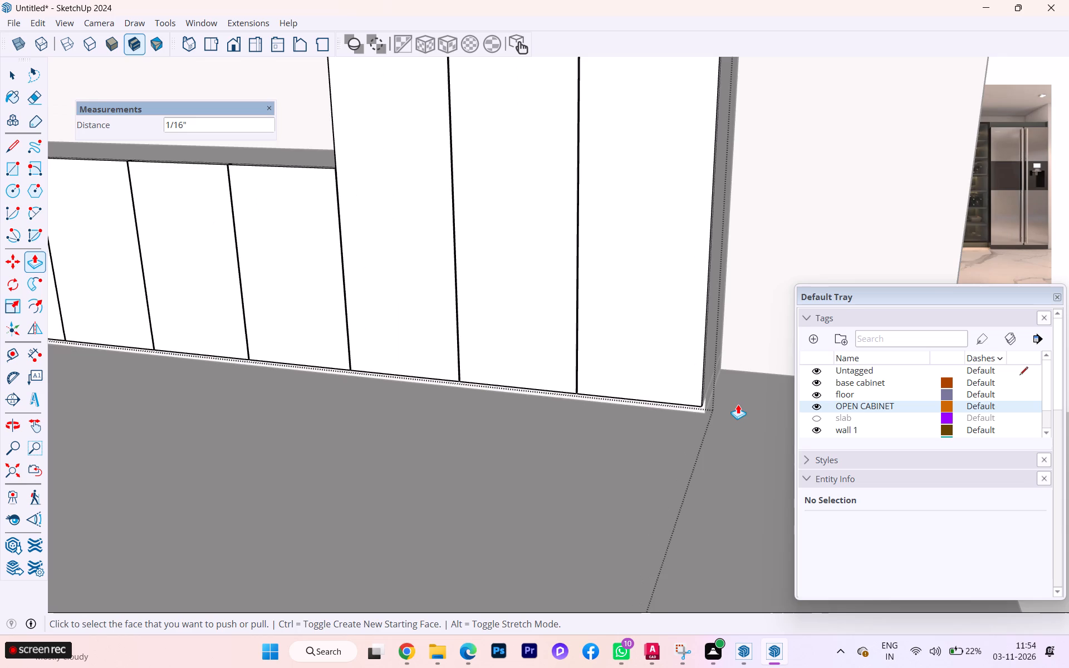
{"action": "scroll", "coordinate": [738, 401], "scroll_direction": "down", "scroll_amount": 2}
{"action": "scroll", "coordinate": [739, 401], "scroll_direction": "up", "scroll_amount": 1}
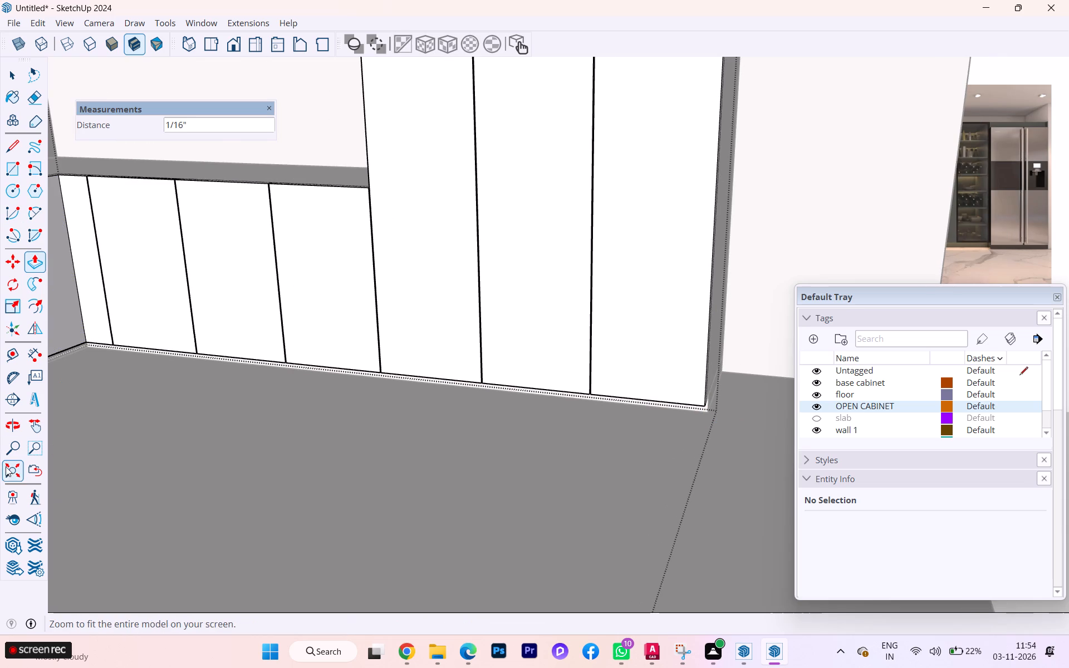
{"action": "left_click", "coordinate": [6, 468]}
{"action": "left_click", "coordinate": [8, 72]}
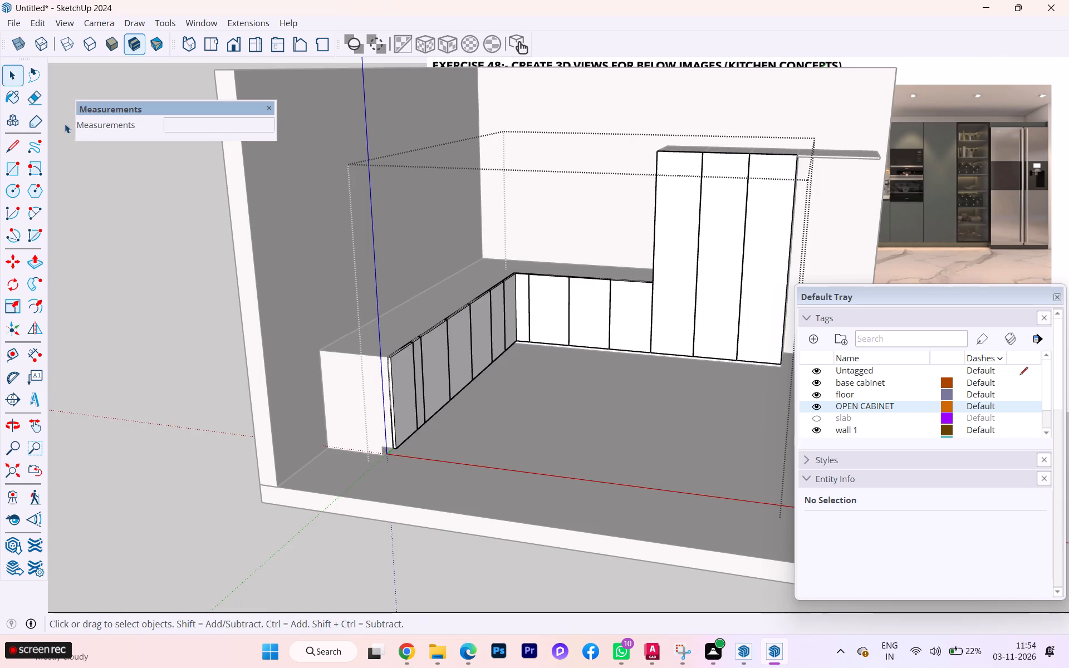
{"action": "left_click", "coordinate": [89, 181]}
{"action": "scroll", "coordinate": [236, 370], "scroll_direction": "down", "scroll_amount": 2}
{"action": "scroll", "coordinate": [278, 357], "scroll_direction": "up", "scroll_amount": 2}
{"action": "scroll", "coordinate": [282, 357], "scroll_direction": "down", "scroll_amount": 3}
{"action": "middle_click_drag", "start_coordinate": [369, 356], "coordinate": [209, 373]}
{"action": "scroll", "coordinate": [420, 344], "scroll_direction": "up", "scroll_amount": 3}
{"action": "scroll", "coordinate": [445, 321], "scroll_direction": "down", "scroll_amount": 1}
{"action": "scroll", "coordinate": [447, 321], "scroll_direction": "up", "scroll_amount": 1}
{"action": "scroll", "coordinate": [465, 311], "scroll_direction": "down", "scroll_amount": 1}
{"action": "scroll", "coordinate": [472, 309], "scroll_direction": "up", "scroll_amount": 4}
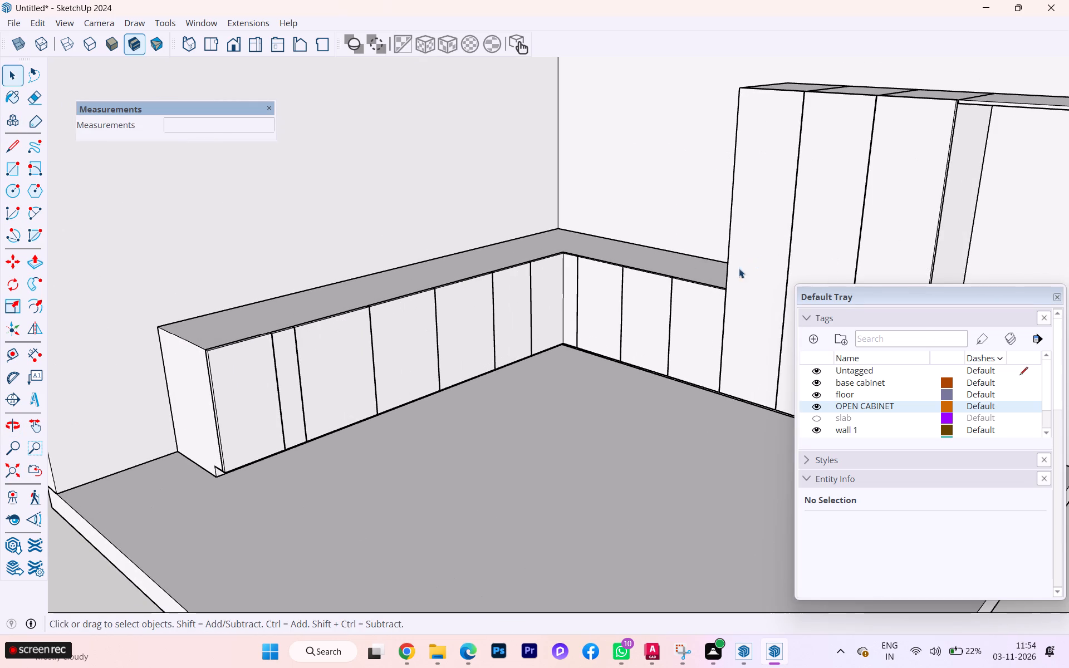
Examine the inner corner of the L-shaped base cabinet run, including the cabinet tops and the top edges of the fronts.
{"action": "scroll", "coordinate": [696, 320], "scroll_direction": "up", "scroll_amount": 5}
{"action": "scroll", "coordinate": [567, 244], "scroll_direction": "up", "scroll_amount": 1}
{"action": "scroll", "coordinate": [567, 244], "scroll_direction": "down", "scroll_amount": 1}
{"action": "scroll", "coordinate": [567, 244], "scroll_direction": "up", "scroll_amount": 4}
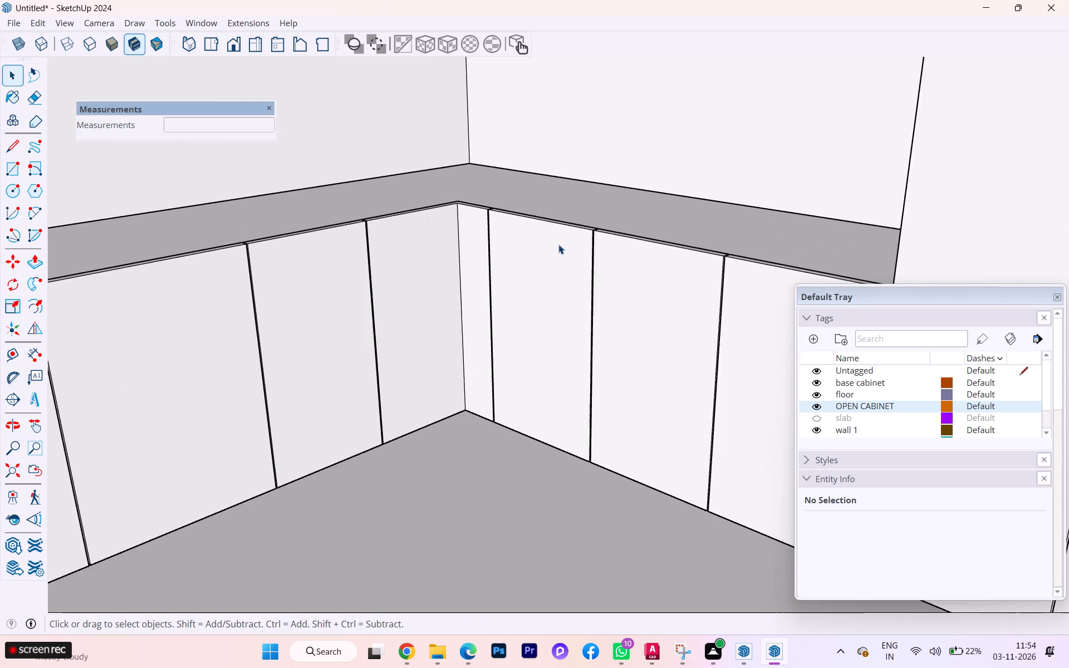
{"action": "scroll", "coordinate": [556, 243], "scroll_direction": "up", "scroll_amount": 3}
{"action": "scroll", "coordinate": [550, 240], "scroll_direction": "down", "scroll_amount": 1}
{"action": "scroll", "coordinate": [543, 237], "scroll_direction": "up", "scroll_amount": 5}
{"action": "scroll", "coordinate": [521, 177], "scroll_direction": "down", "scroll_amount": 2}
{"action": "scroll", "coordinate": [521, 177], "scroll_direction": "up", "scroll_amount": 4}
{"action": "scroll", "coordinate": [520, 176], "scroll_direction": "down", "scroll_amount": 1}
{"action": "scroll", "coordinate": [520, 176], "scroll_direction": "up", "scroll_amount": 1}
{"action": "scroll", "coordinate": [488, 181], "scroll_direction": "down", "scroll_amount": 1}
{"action": "scroll", "coordinate": [488, 181], "scroll_direction": "up", "scroll_amount": 2}
{"action": "scroll", "coordinate": [483, 188], "scroll_direction": "down", "scroll_amount": 2}
{"action": "middle_click_drag", "start_coordinate": [482, 190], "coordinate": [625, 263]}
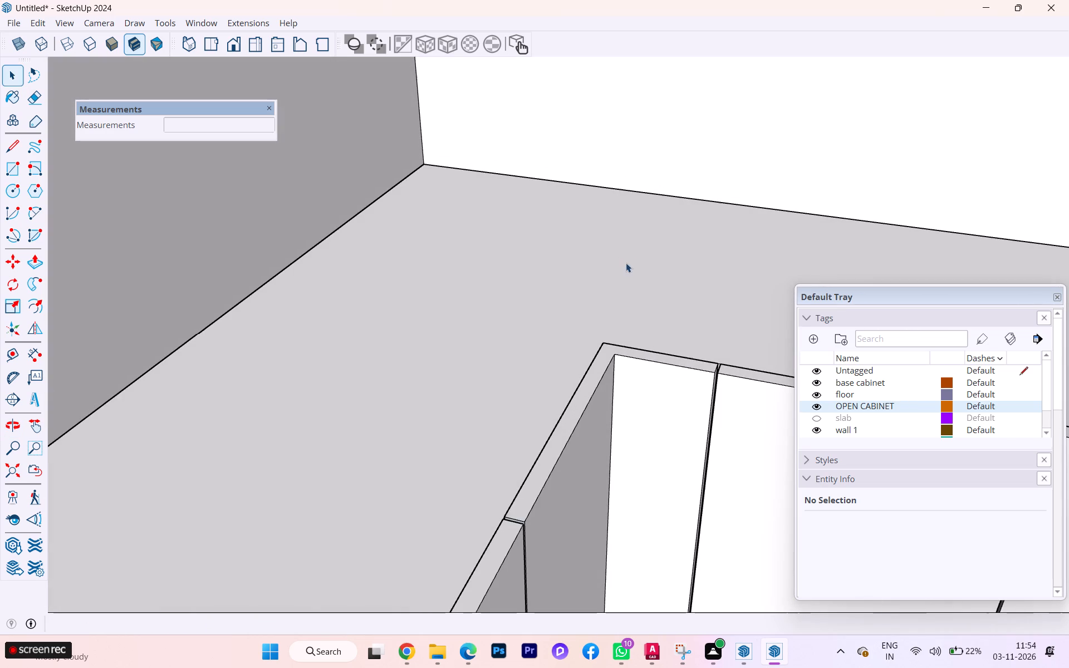
{"action": "scroll", "coordinate": [615, 259], "scroll_direction": "down", "scroll_amount": 3}
{"action": "scroll", "coordinate": [549, 277], "scroll_direction": "down", "scroll_amount": 4}
{"action": "scroll", "coordinate": [553, 274], "scroll_direction": "up", "scroll_amount": 1}
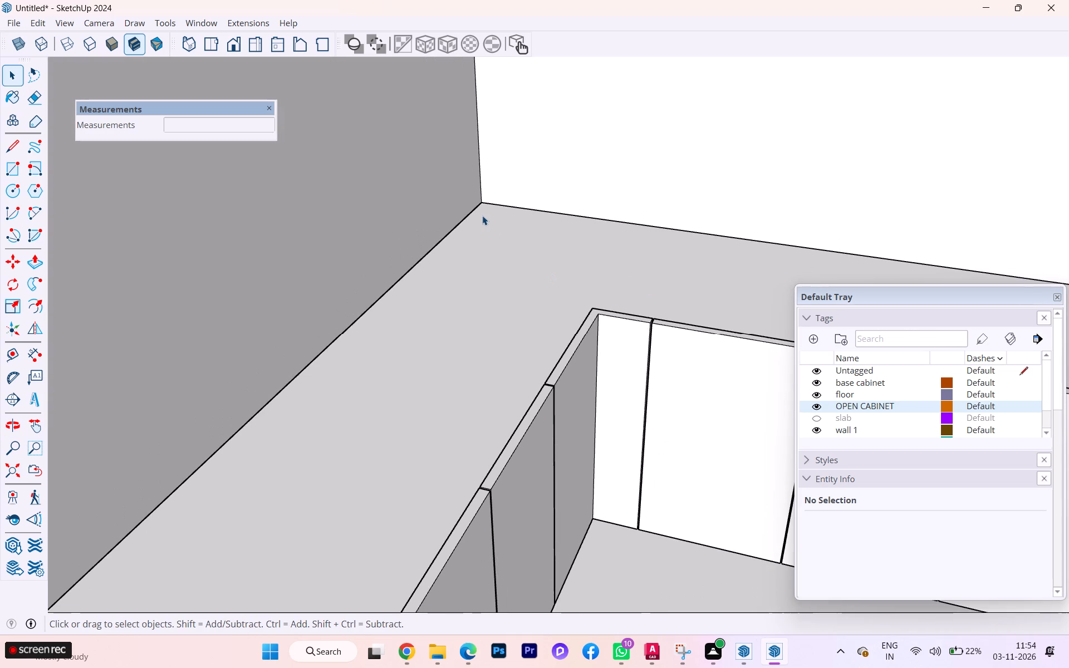
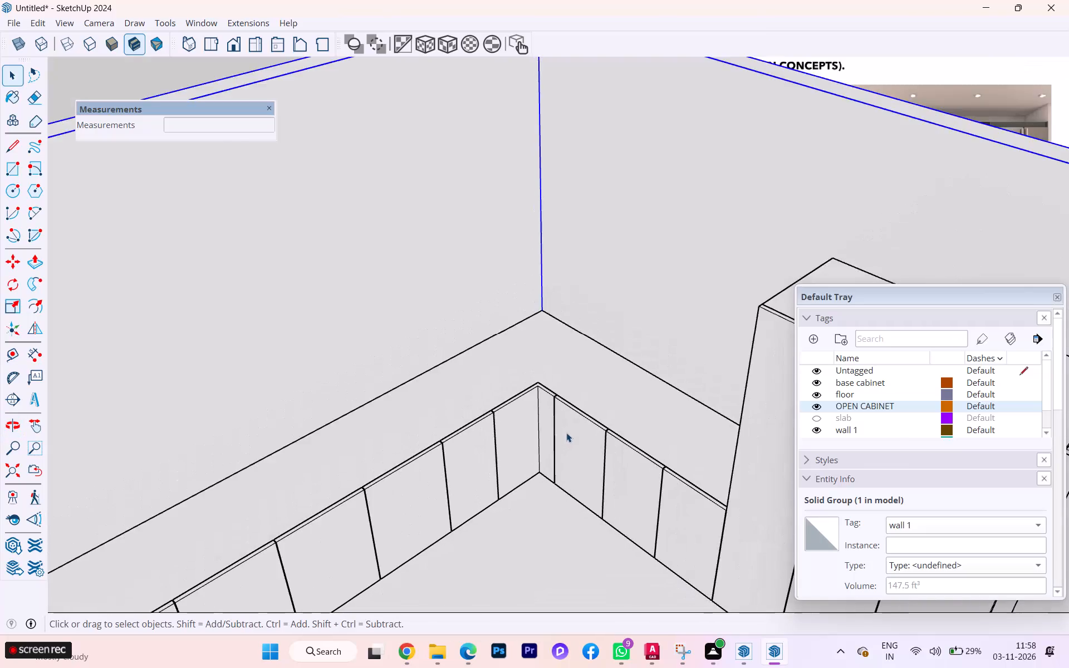
Clear the wall selection and examine the tall cabinet run, especially the missing panels around its last open bay.
{"action": "scroll", "coordinate": [570, 434], "scroll_direction": "up", "scroll_amount": 1}
{"action": "scroll", "coordinate": [570, 434], "scroll_direction": "down", "scroll_amount": 1}
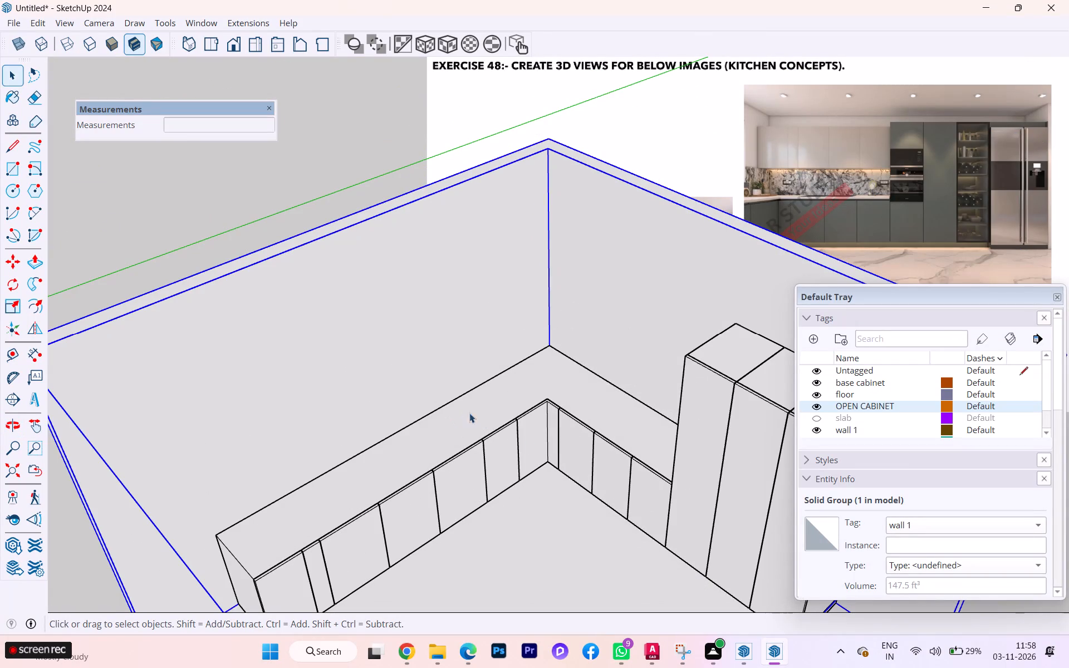
{"action": "scroll", "coordinate": [458, 407], "scroll_direction": "up", "scroll_amount": 1}
{"action": "scroll", "coordinate": [454, 403], "scroll_direction": "down", "scroll_amount": 5}
{"action": "scroll", "coordinate": [467, 377], "scroll_direction": "up", "scroll_amount": 1}
{"action": "scroll", "coordinate": [467, 377], "scroll_direction": "down", "scroll_amount": 1}
{"action": "left_click", "coordinate": [212, 267]}
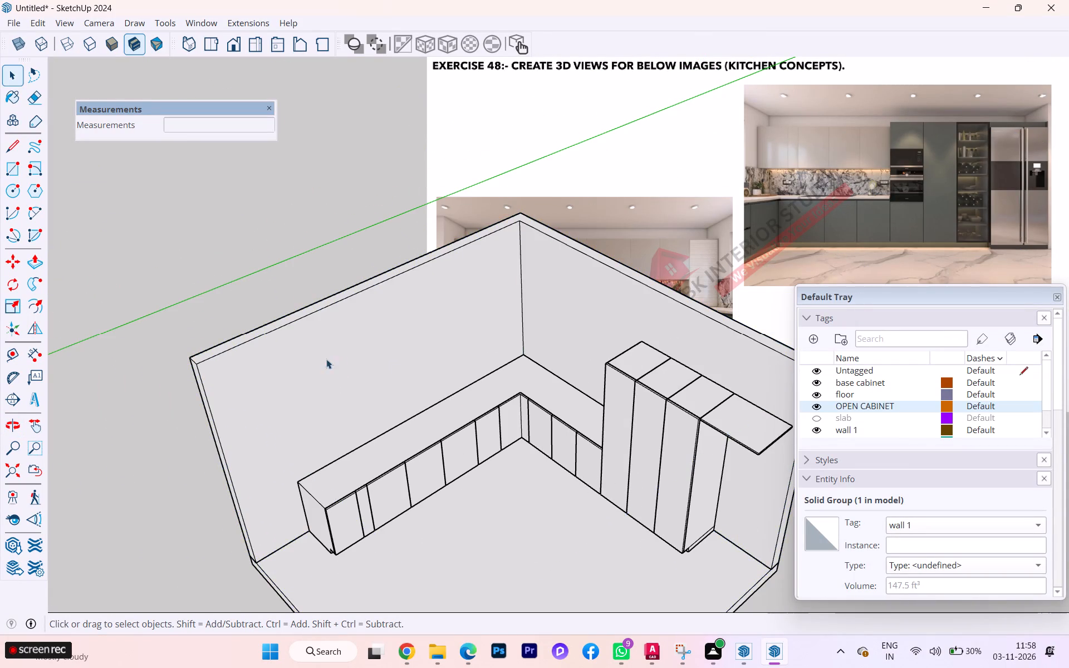
{"action": "scroll", "coordinate": [326, 358], "scroll_direction": "up", "scroll_amount": 1}
{"action": "scroll", "coordinate": [338, 367], "scroll_direction": "down", "scroll_amount": 1}
{"action": "middle_click_drag", "start_coordinate": [341, 371], "coordinate": [380, 316]}
{"action": "scroll", "coordinate": [728, 421], "scroll_direction": "up", "scroll_amount": 5}
{"action": "scroll", "coordinate": [754, 439], "scroll_direction": "down", "scroll_amount": 1}
{"action": "scroll", "coordinate": [754, 440], "scroll_direction": "up", "scroll_amount": 2}
{"action": "scroll", "coordinate": [754, 468], "scroll_direction": "down", "scroll_amount": 1}
{"action": "scroll", "coordinate": [754, 477], "scroll_direction": "up", "scroll_amount": 2}
{"action": "scroll", "coordinate": [633, 428], "scroll_direction": "down", "scroll_amount": 1}
{"action": "scroll", "coordinate": [625, 422], "scroll_direction": "up", "scroll_amount": 1}
{"action": "scroll", "coordinate": [625, 422], "scroll_direction": "down", "scroll_amount": 2}
{"action": "scroll", "coordinate": [624, 421], "scroll_direction": "up", "scroll_amount": 4}
{"action": "scroll", "coordinate": [623, 421], "scroll_direction": "down", "scroll_amount": 3}
{"action": "scroll", "coordinate": [617, 416], "scroll_direction": "up", "scroll_amount": 1}
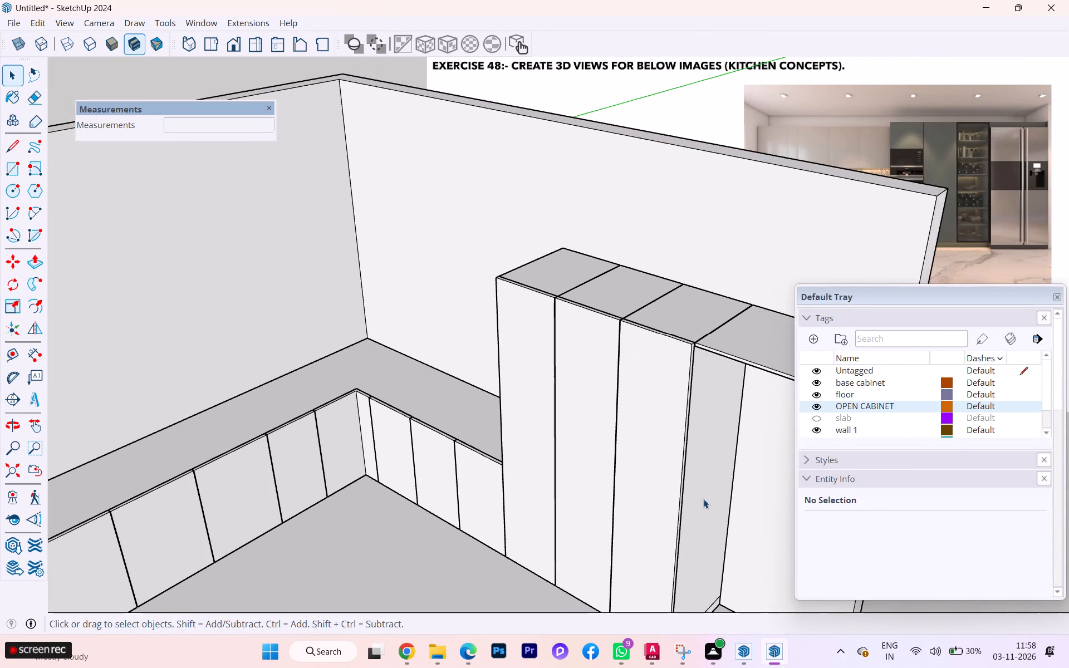
{"action": "scroll", "coordinate": [715, 604], "scroll_direction": "up", "scroll_amount": 2}
{"action": "scroll", "coordinate": [717, 610], "scroll_direction": "down", "scroll_amount": 1}
{"action": "scroll", "coordinate": [717, 611], "scroll_direction": "up", "scroll_amount": 2}
{"action": "scroll", "coordinate": [561, 444], "scroll_direction": "down", "scroll_amount": 3}
{"action": "scroll", "coordinate": [556, 436], "scroll_direction": "up", "scroll_amount": 3}
{"action": "scroll", "coordinate": [552, 431], "scroll_direction": "down", "scroll_amount": 1}
{"action": "scroll", "coordinate": [552, 431], "scroll_direction": "up", "scroll_amount": 3}
{"action": "scroll", "coordinate": [550, 430], "scroll_direction": "down", "scroll_amount": 4}
{"action": "scroll", "coordinate": [587, 475], "scroll_direction": "up", "scroll_amount": 1}
{"action": "scroll", "coordinate": [586, 474], "scroll_direction": "down", "scroll_amount": 1}
{"action": "scroll", "coordinate": [680, 558], "scroll_direction": "up", "scroll_amount": 1}
{"action": "scroll", "coordinate": [676, 592], "scroll_direction": "down", "scroll_amount": 1}
{"action": "scroll", "coordinate": [678, 605], "scroll_direction": "up", "scroll_amount": 1}
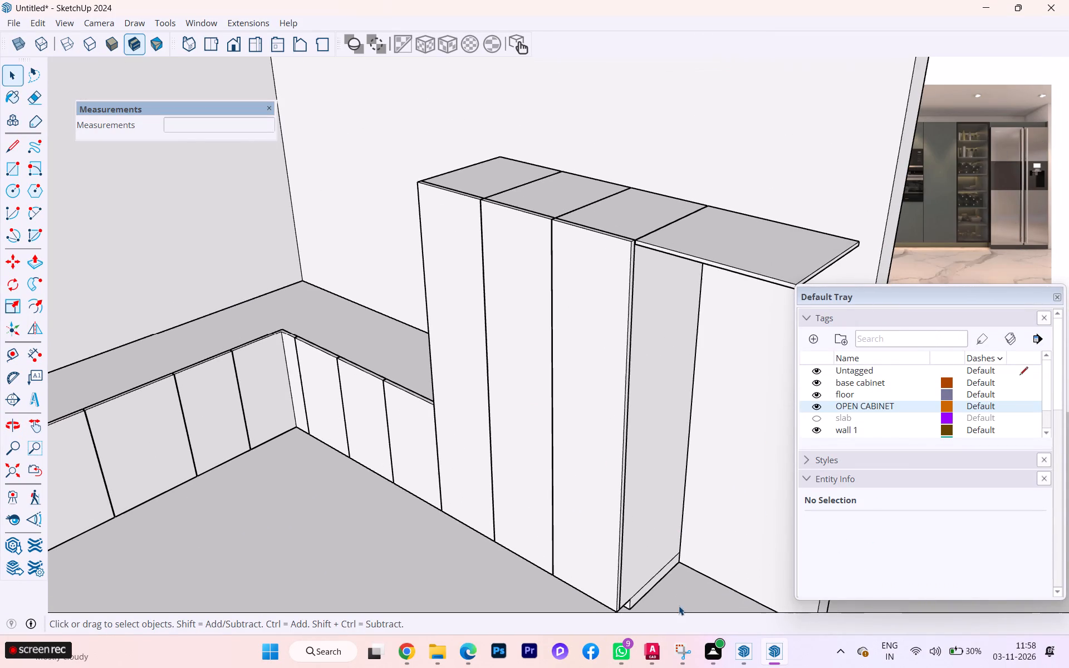
{"action": "scroll", "coordinate": [494, 433], "scroll_direction": "down", "scroll_amount": 1}
{"action": "scroll", "coordinate": [489, 431], "scroll_direction": "up", "scroll_amount": 2}
{"action": "scroll", "coordinate": [489, 431], "scroll_direction": "down", "scroll_amount": 8}
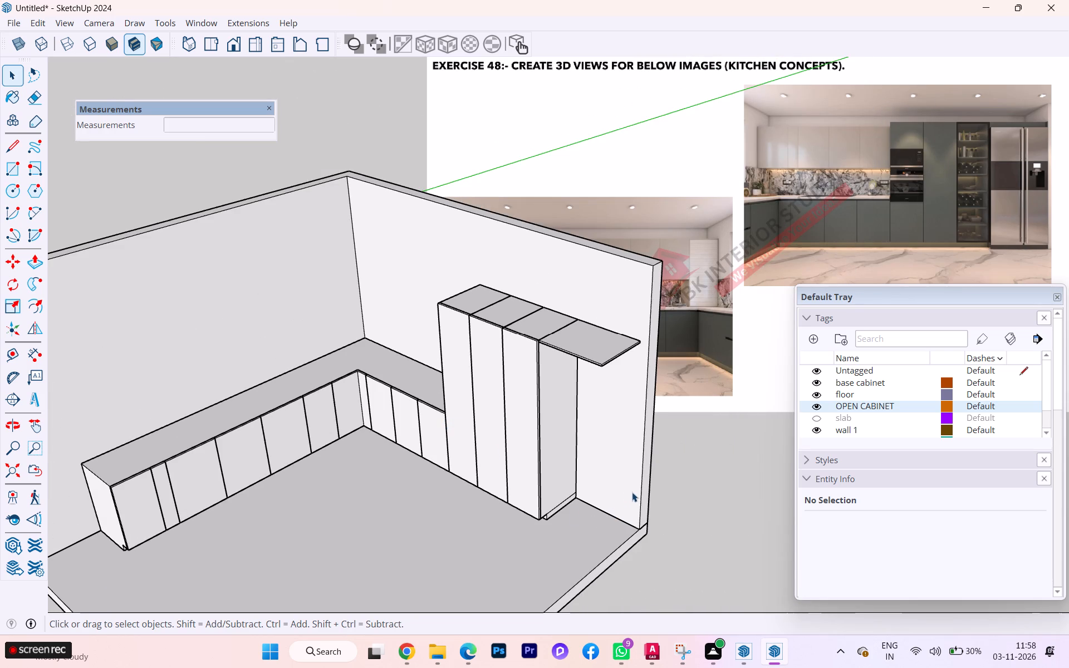
{"action": "scroll", "coordinate": [632, 492], "scroll_direction": "up", "scroll_amount": 6}
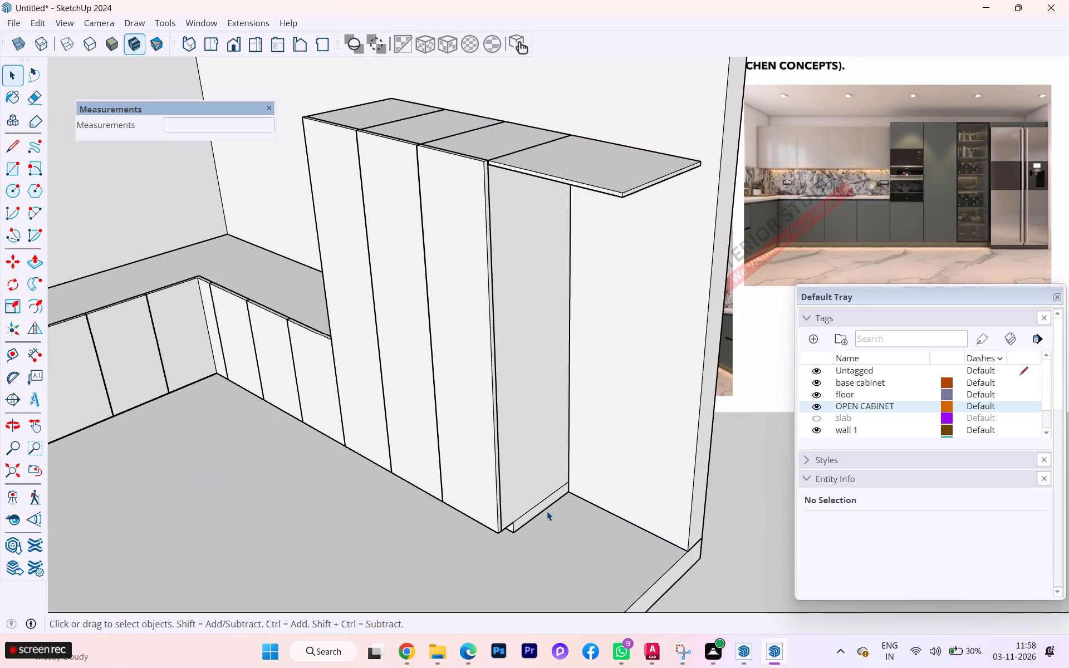
Undo the recent edits back to the point where the last tall unit has its side and bottom panels.
{"action": "key", "text": "ctrl+z"}
{"action": "key", "text": "ctrl+z"}
{"action": "key", "text": "ctrl+z"}
{"action": "key", "text": "ctrl+z"}
{"action": "key", "text": "ctrl+z"}
{"action": "key", "text": "ctrl+z"}
{"action": "key", "text": "ctrl+z"}
{"action": "key", "text": "ctrl+z"}
{"action": "key", "text": "ctrl+z"}
{"action": "key", "text": "ctrl+z"}
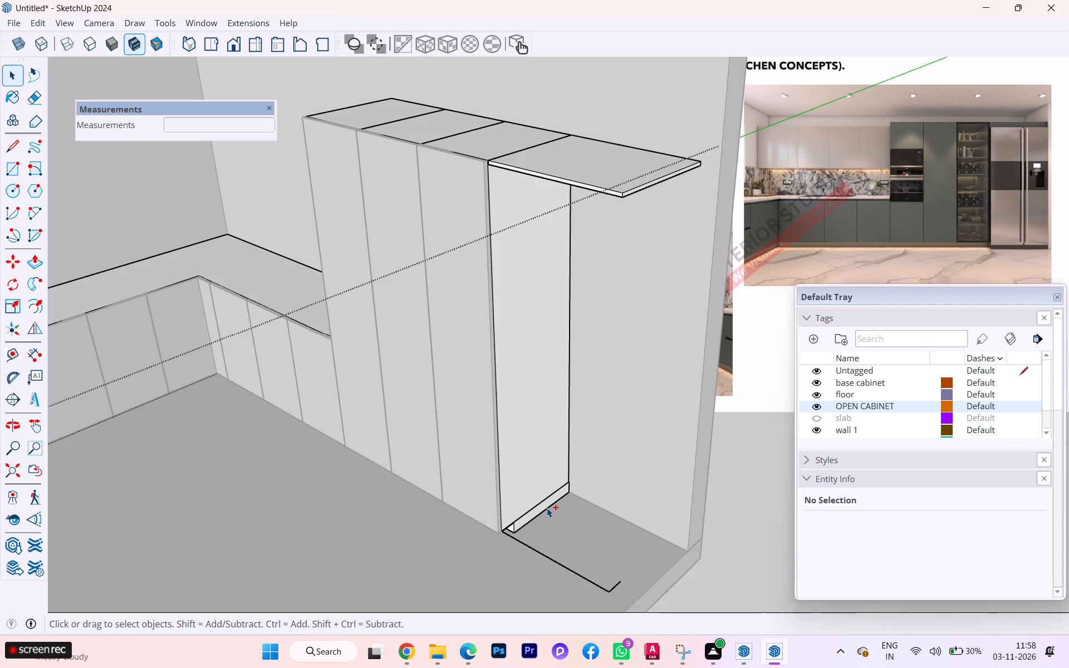
{"action": "key", "text": "ctrl+z"}
{"action": "key", "text": "ctrl+z"}
{"action": "key", "text": "ctrl+z"}
{"action": "key", "text": "ctrl+z"}
{"action": "key", "text": "ctrl+z"}
{"action": "key", "text": "ctrl+z"}
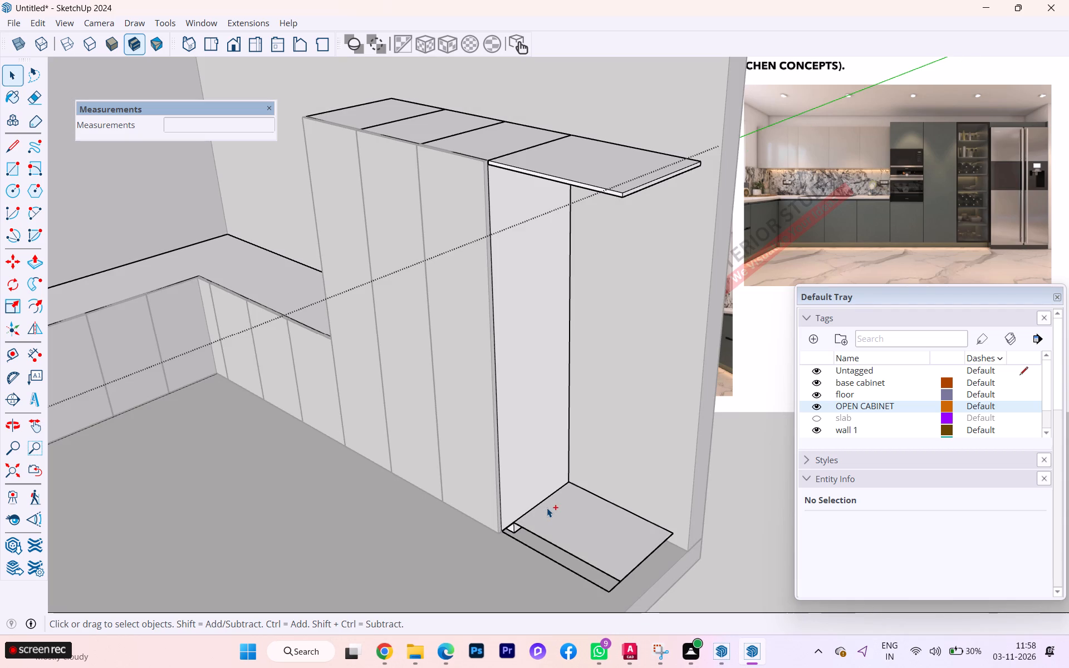
{"action": "key", "text": "ctrl+z"}
{"action": "key", "text": "ctrl+z"}
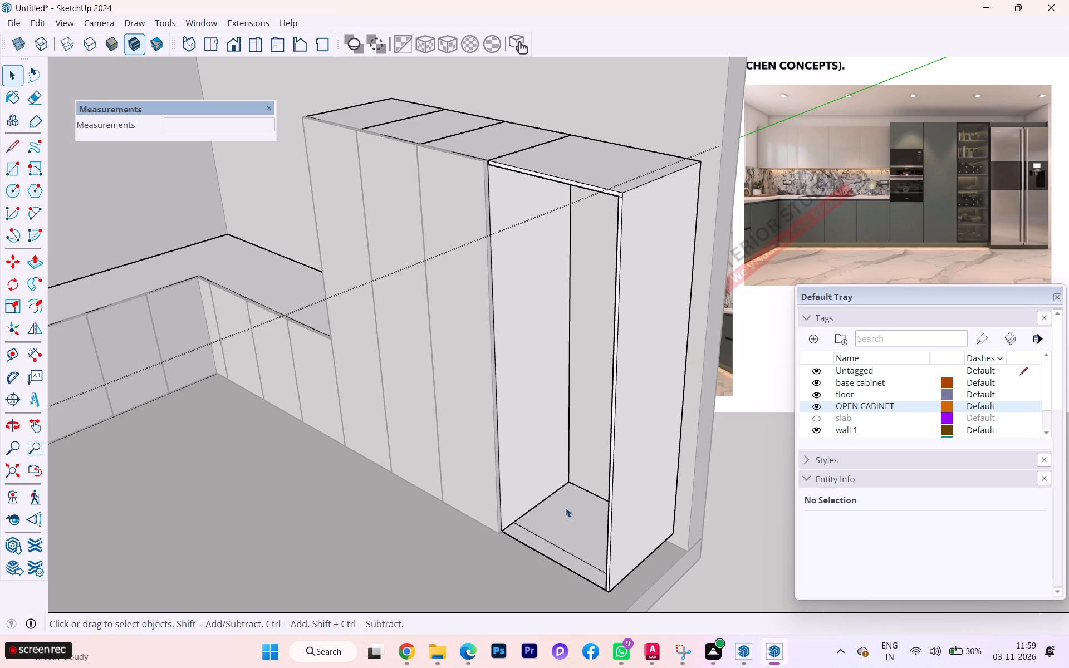
Push/Pull the plinth's end face 2' 5 1/4" to extend the plinth beneath the last tall unit.
{"action": "scroll", "coordinate": [592, 582], "scroll_direction": "up", "scroll_amount": 13}
{"action": "scroll", "coordinate": [592, 569], "scroll_direction": "down", "scroll_amount": 2}
{"action": "scroll", "coordinate": [592, 568], "scroll_direction": "up", "scroll_amount": 4}
{"action": "scroll", "coordinate": [592, 566], "scroll_direction": "down", "scroll_amount": 2}
{"action": "scroll", "coordinate": [592, 566], "scroll_direction": "up", "scroll_amount": 1}
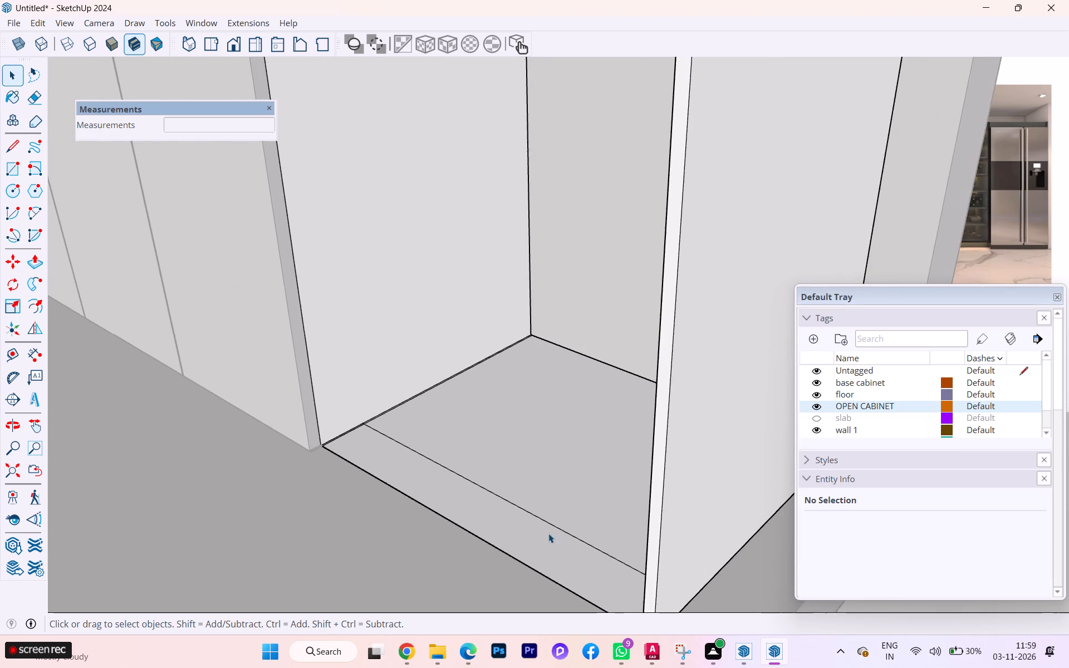
{"action": "scroll", "coordinate": [543, 531], "scroll_direction": "down", "scroll_amount": 1}
{"action": "middle_click_drag", "start_coordinate": [539, 528], "coordinate": [579, 338]}
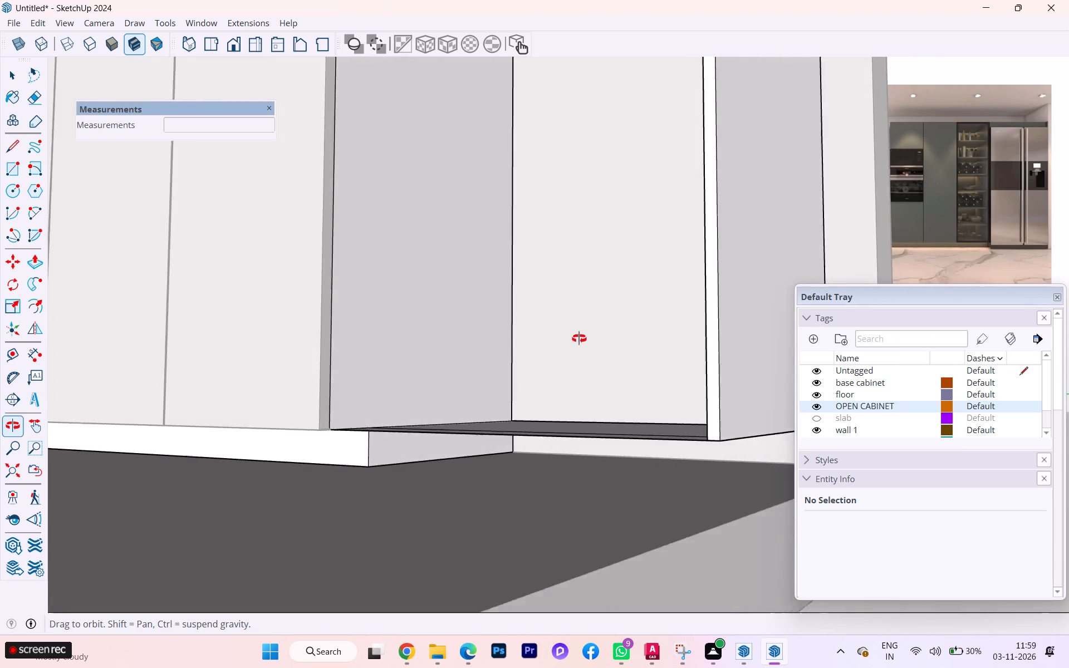
{"action": "middle_click_drag", "start_coordinate": [579, 338], "coordinate": [549, 355]}
{"action": "scroll", "coordinate": [526, 388], "scroll_direction": "down", "scroll_amount": 2}
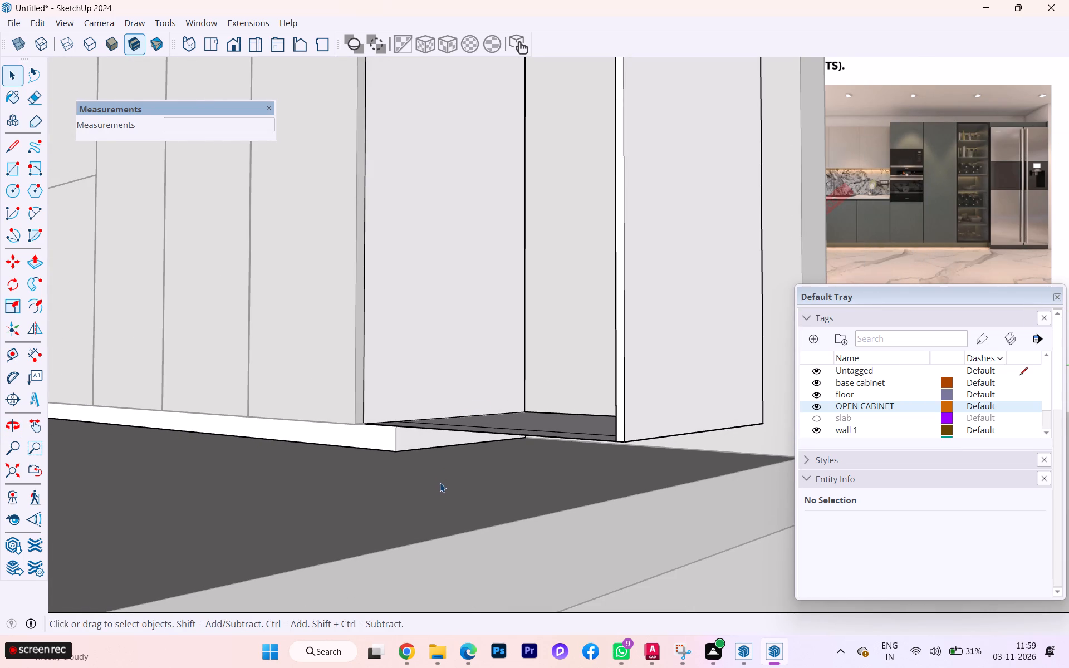
{"action": "scroll", "coordinate": [391, 484], "scroll_direction": "up", "scroll_amount": 4}
{"action": "left_click", "coordinate": [416, 422]}
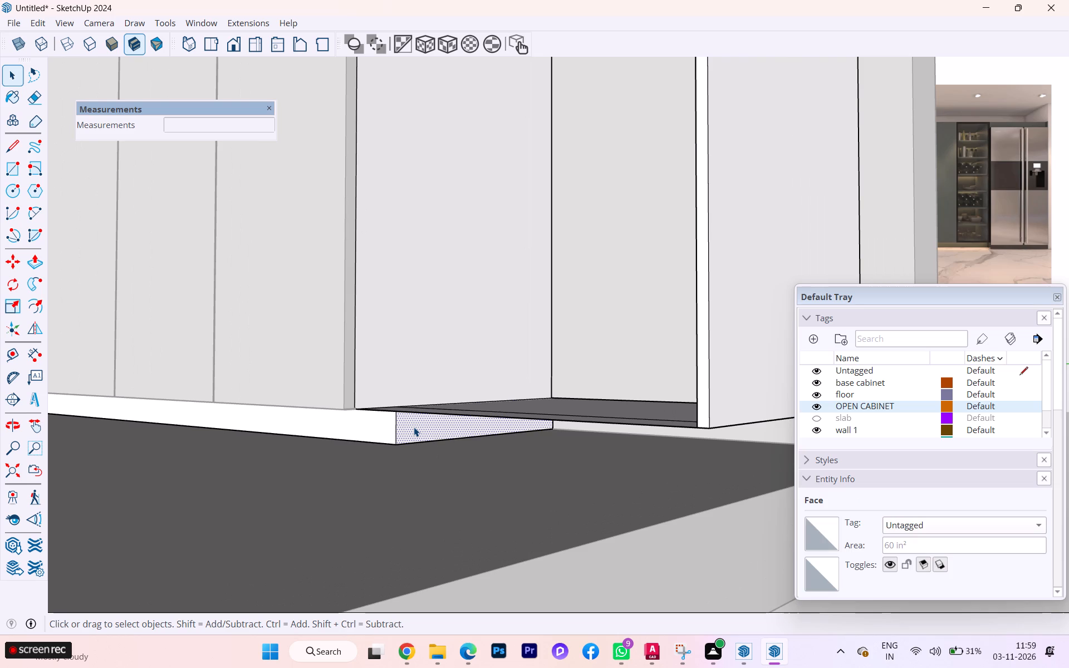
{"action": "key", "text": "p"}
{"action": "left_click", "coordinate": [413, 427]}
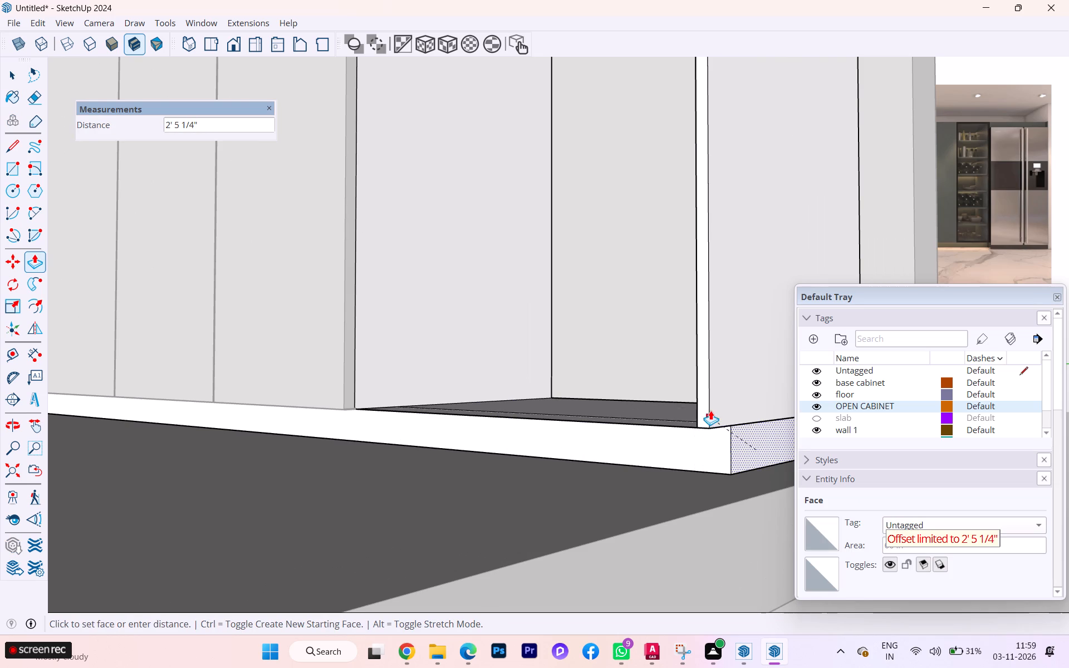
{"action": "left_click", "coordinate": [713, 333]}
{"action": "scroll", "coordinate": [657, 386], "scroll_direction": "down", "scroll_amount": 2}
{"action": "middle_click_drag", "start_coordinate": [653, 401], "coordinate": [688, 428]}
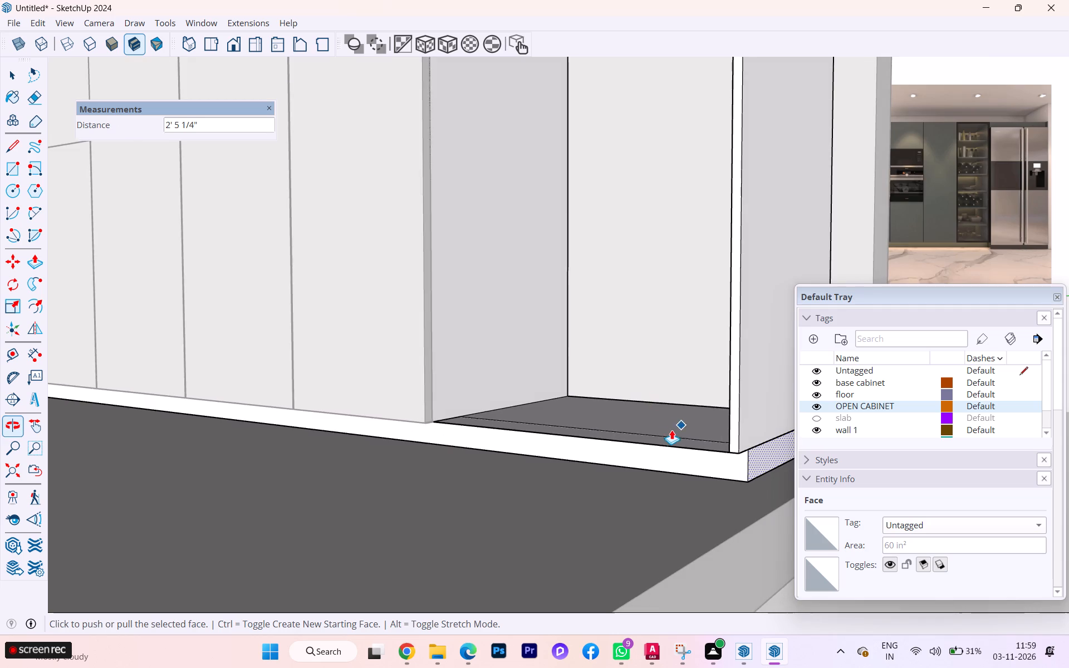
{"action": "key", "text": "space"}
Examine the last tall unit's bottom panel and front edge where they meet the extended plinth.
{"action": "scroll", "coordinate": [666, 434], "scroll_direction": "up", "scroll_amount": 5}
{"action": "scroll", "coordinate": [544, 429], "scroll_direction": "down", "scroll_amount": 2}
{"action": "middle_click_drag", "start_coordinate": [513, 426], "coordinate": [655, 415]}
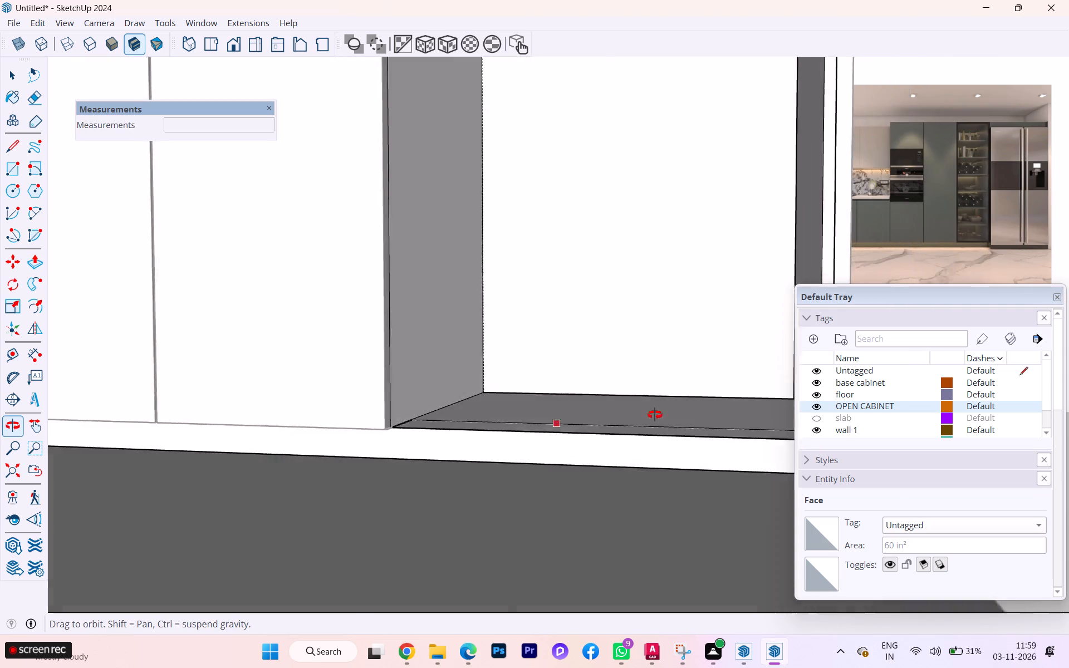
{"action": "middle_click_drag", "start_coordinate": [655, 415], "coordinate": [545, 536]}
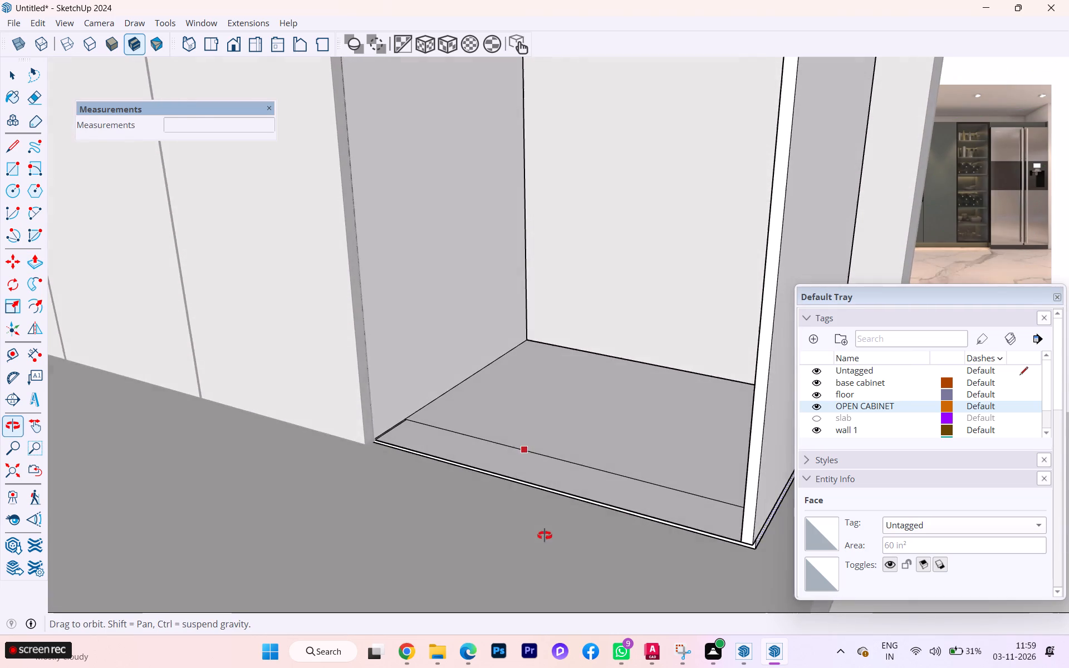
{"action": "middle_click_drag", "start_coordinate": [545, 536], "coordinate": [544, 538]}
{"action": "scroll", "coordinate": [485, 436], "scroll_direction": "up", "scroll_amount": 4}
{"action": "scroll", "coordinate": [485, 439], "scroll_direction": "down", "scroll_amount": 1}
{"action": "scroll", "coordinate": [485, 439], "scroll_direction": "up", "scroll_amount": 8}
{"action": "scroll", "coordinate": [470, 456], "scroll_direction": "down", "scroll_amount": 2}
{"action": "scroll", "coordinate": [470, 456], "scroll_direction": "up", "scroll_amount": 3}
{"action": "scroll", "coordinate": [464, 398], "scroll_direction": "down", "scroll_amount": 2}
{"action": "middle_click_drag", "start_coordinate": [445, 332], "coordinate": [497, 249]}
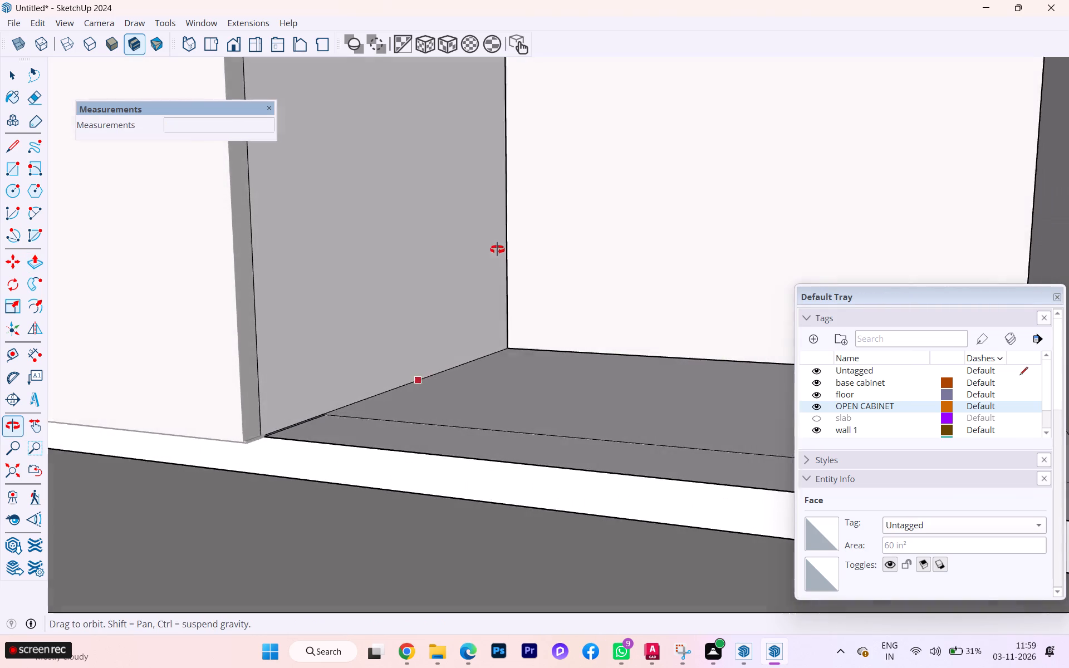
{"action": "middle_click_drag", "start_coordinate": [497, 249], "coordinate": [502, 250]}
{"action": "scroll", "coordinate": [417, 486], "scroll_direction": "up", "scroll_amount": 1}
{"action": "scroll", "coordinate": [395, 416], "scroll_direction": "down", "scroll_amount": 2}
{"action": "middle_click_drag", "start_coordinate": [390, 402], "coordinate": [428, 347]}
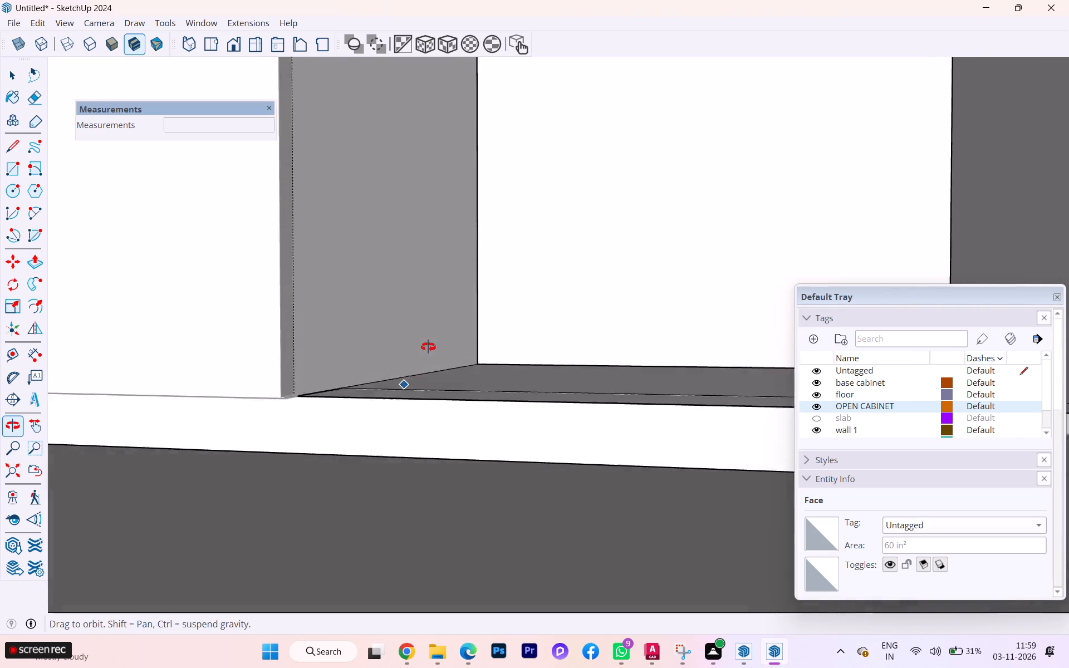
{"action": "middle_click_drag", "start_coordinate": [428, 347], "coordinate": [505, 312]}
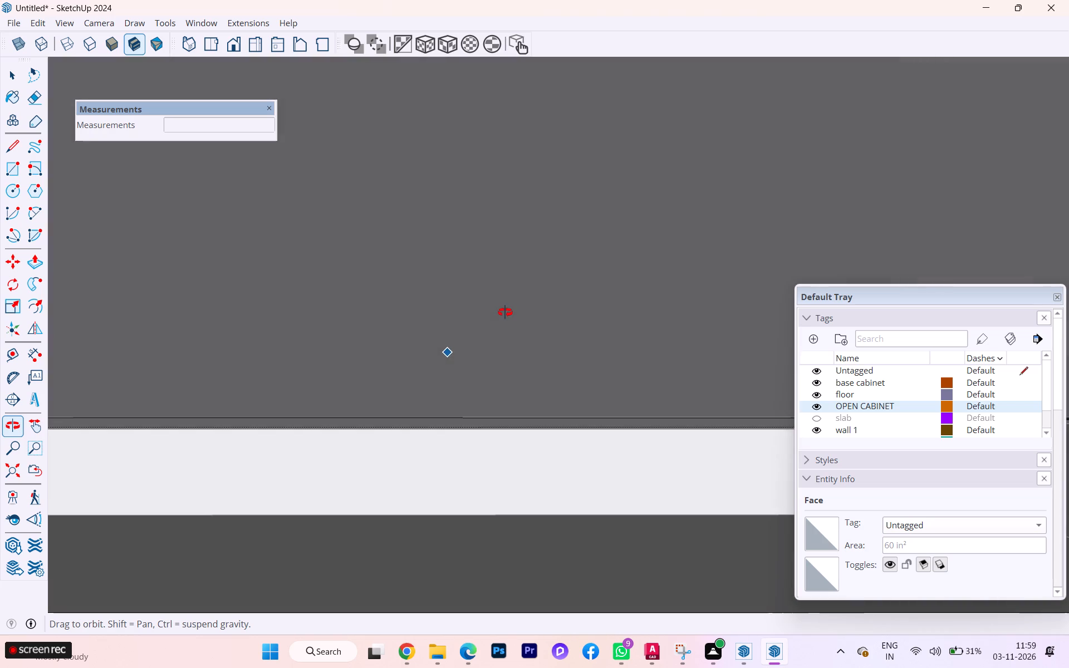
{"action": "middle_click_drag", "start_coordinate": [505, 312], "coordinate": [454, 318]}
{"action": "scroll", "coordinate": [448, 345], "scroll_direction": "down", "scroll_amount": 3}
{"action": "scroll", "coordinate": [447, 352], "scroll_direction": "up", "scroll_amount": 2}
{"action": "scroll", "coordinate": [446, 353], "scroll_direction": "down", "scroll_amount": 3}
{"action": "scroll", "coordinate": [463, 409], "scroll_direction": "down", "scroll_amount": 2}
{"action": "scroll", "coordinate": [467, 425], "scroll_direction": "up", "scroll_amount": 1}
{"action": "scroll", "coordinate": [386, 392], "scroll_direction": "down", "scroll_amount": 8}
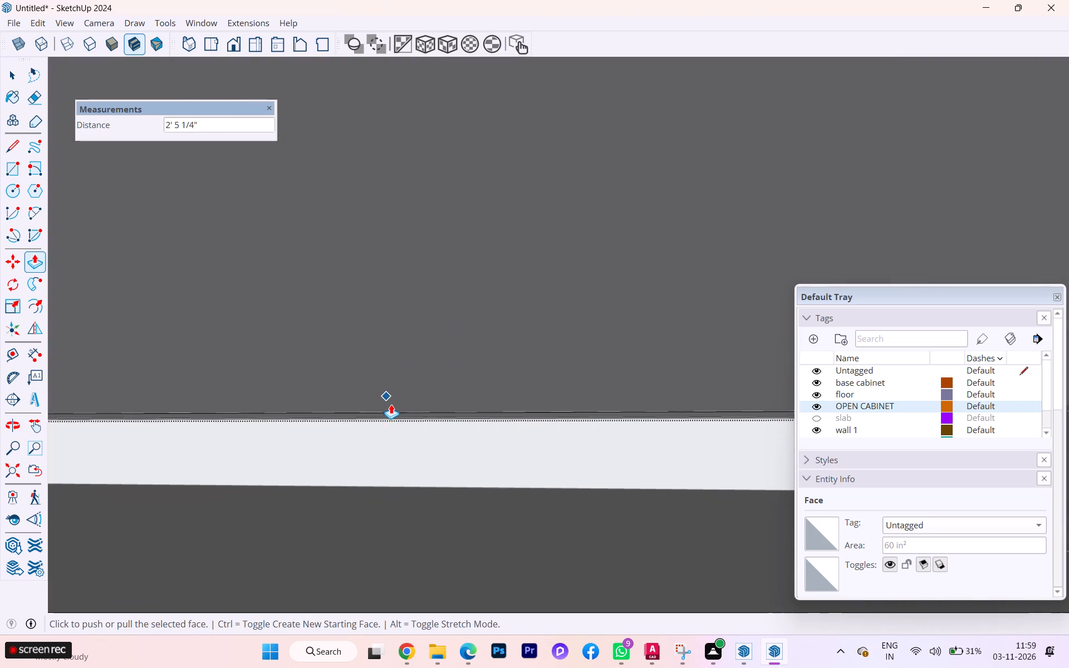
{"action": "scroll", "coordinate": [403, 407], "scroll_direction": "down", "scroll_amount": 10}
{"action": "scroll", "coordinate": [434, 449], "scroll_direction": "down", "scroll_amount": 1}
{"action": "scroll", "coordinate": [435, 452], "scroll_direction": "up", "scroll_amount": 1}
{"action": "scroll", "coordinate": [437, 456], "scroll_direction": "down", "scroll_amount": 10}
{"action": "middle_click_drag", "start_coordinate": [498, 471], "coordinate": [524, 519]}
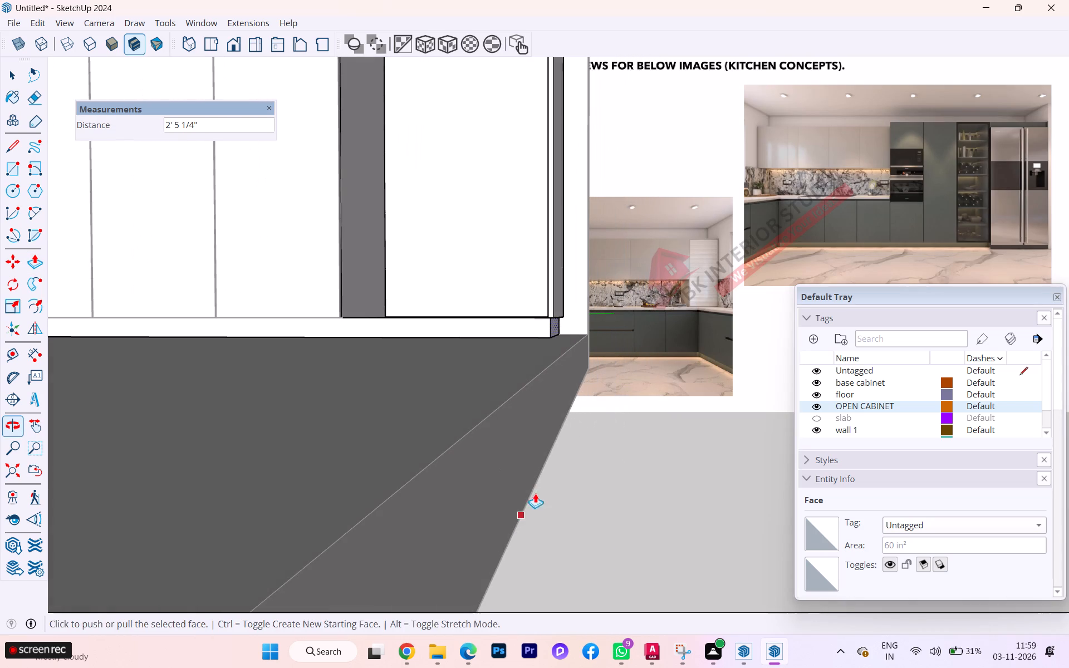
Hide the floor tag to expose the underside of the cabinets and plinth.
{"action": "left_click", "coordinate": [820, 396]}
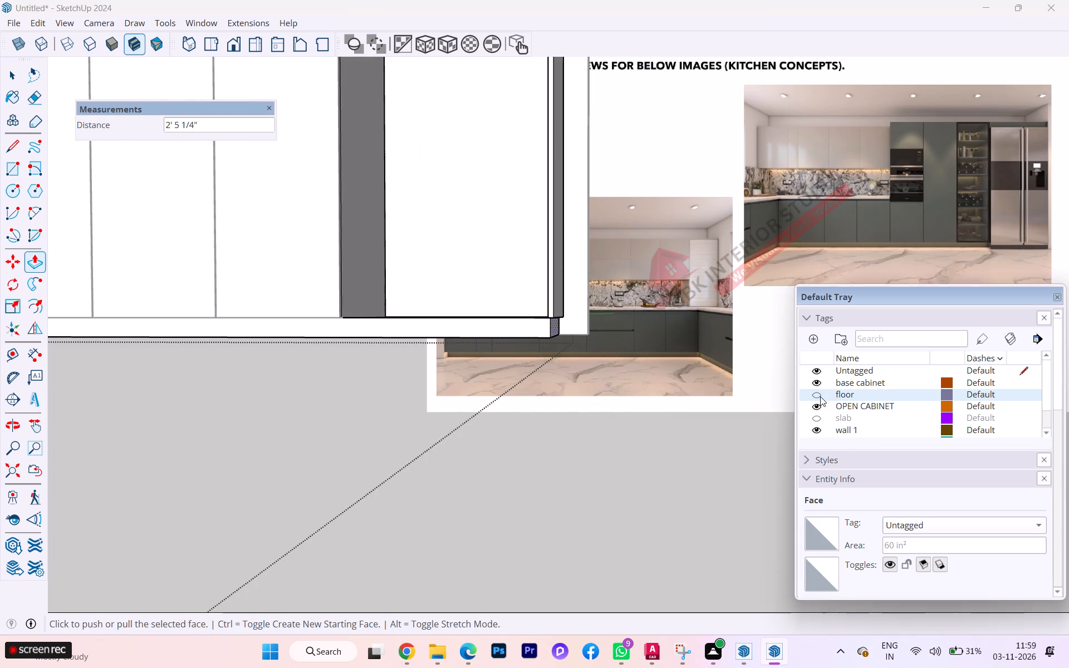
Push/Pull the plinth's end face another 3/4" so it aligns with the last tall unit's outer side panel.
{"action": "scroll", "coordinate": [440, 383], "scroll_direction": "up", "scroll_amount": 6}
{"action": "scroll", "coordinate": [440, 382], "scroll_direction": "down", "scroll_amount": 4}
{"action": "middle_click_drag", "start_coordinate": [428, 347], "coordinate": [424, 258]}
{"action": "scroll", "coordinate": [406, 275], "scroll_direction": "up", "scroll_amount": 2}
{"action": "scroll", "coordinate": [406, 275], "scroll_direction": "down", "scroll_amount": 1}
{"action": "scroll", "coordinate": [406, 275], "scroll_direction": "up", "scroll_amount": 4}
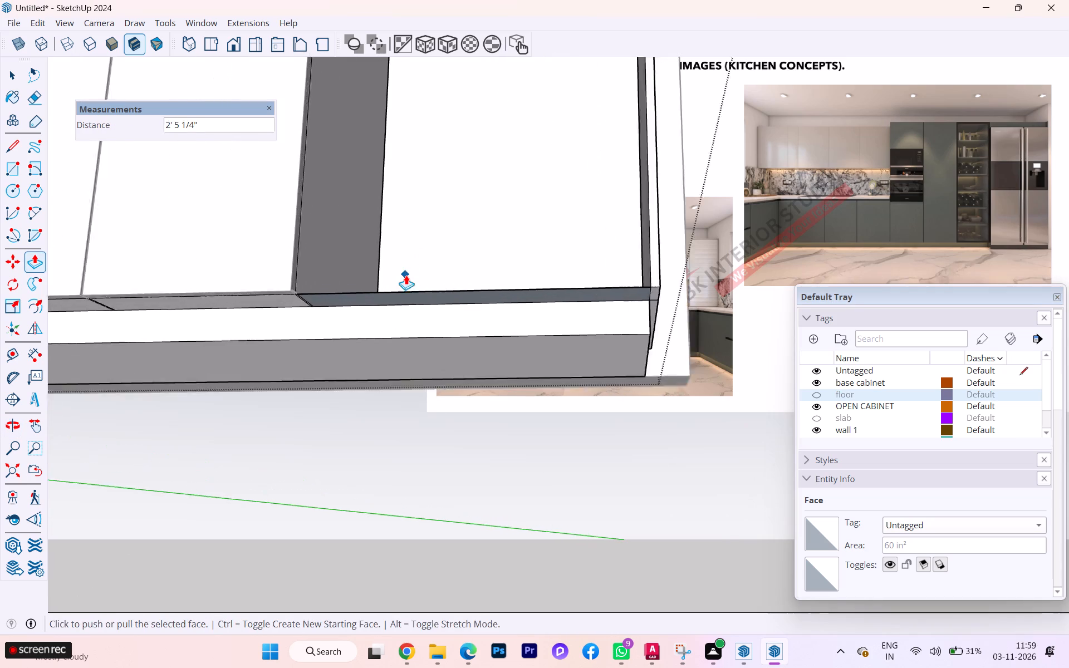
{"action": "scroll", "coordinate": [406, 275], "scroll_direction": "up", "scroll_amount": 2}
{"action": "scroll", "coordinate": [490, 301], "scroll_direction": "down", "scroll_amount": 2}
{"action": "middle_click_drag", "start_coordinate": [582, 313], "coordinate": [439, 317]}
{"action": "scroll", "coordinate": [632, 333], "scroll_direction": "up", "scroll_amount": 3}
{"action": "scroll", "coordinate": [632, 333], "scroll_direction": "down", "scroll_amount": 1}
{"action": "scroll", "coordinate": [632, 333], "scroll_direction": "up", "scroll_amount": 3}
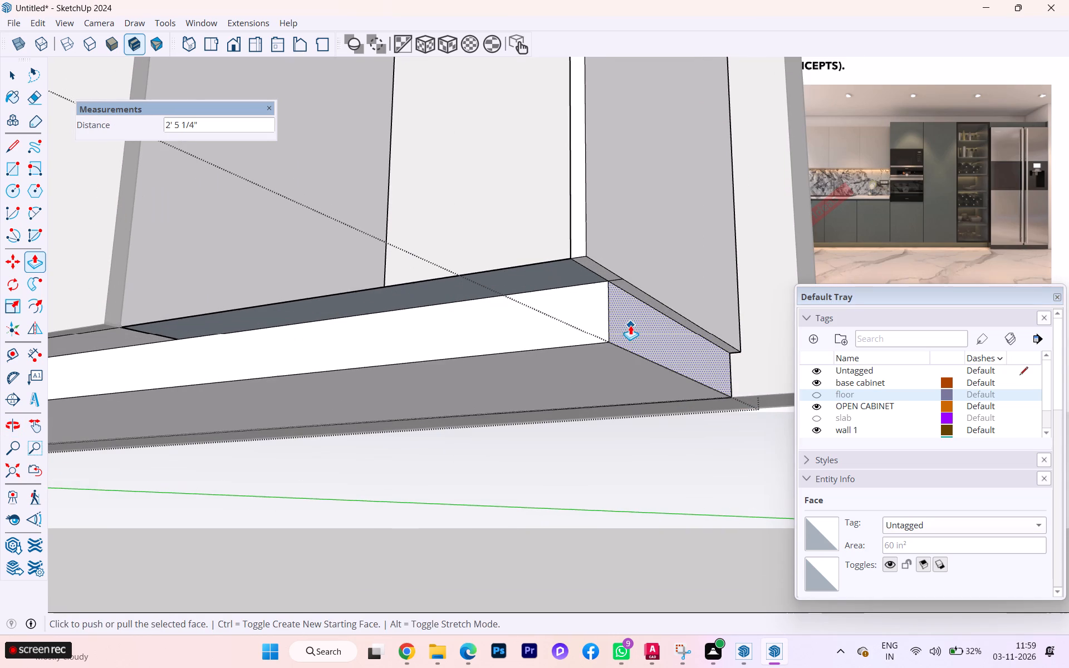
{"action": "left_click", "coordinate": [630, 325]}
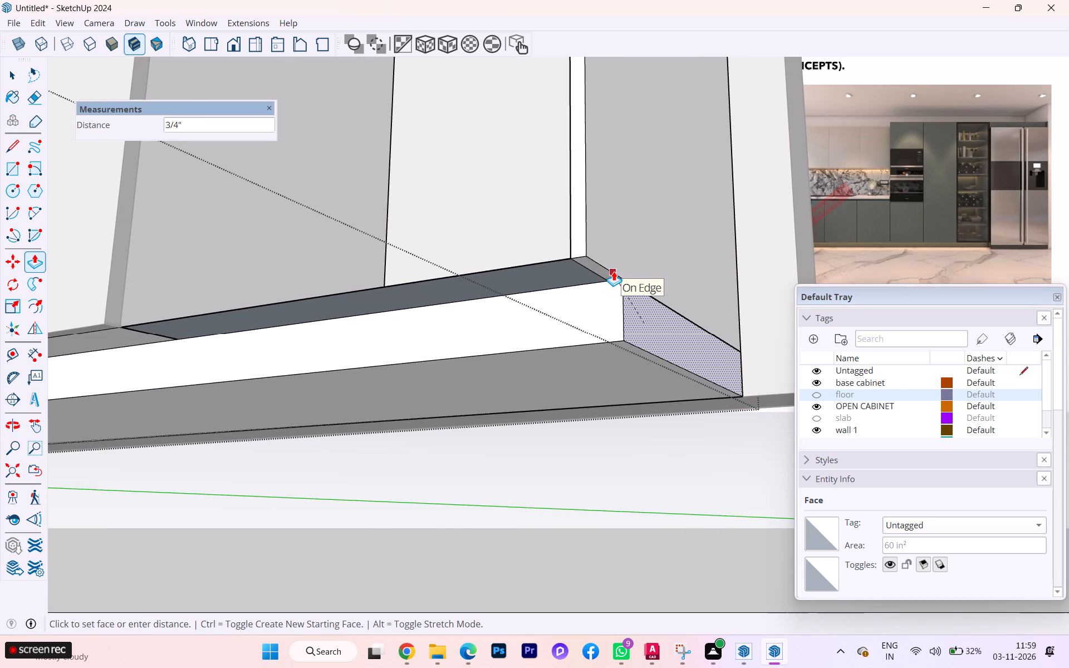
{"action": "left_click", "coordinate": [614, 271]}
{"action": "scroll", "coordinate": [533, 311], "scroll_direction": "down", "scroll_amount": 3}
{"action": "middle_click_drag", "start_coordinate": [545, 312], "coordinate": [708, 331]}
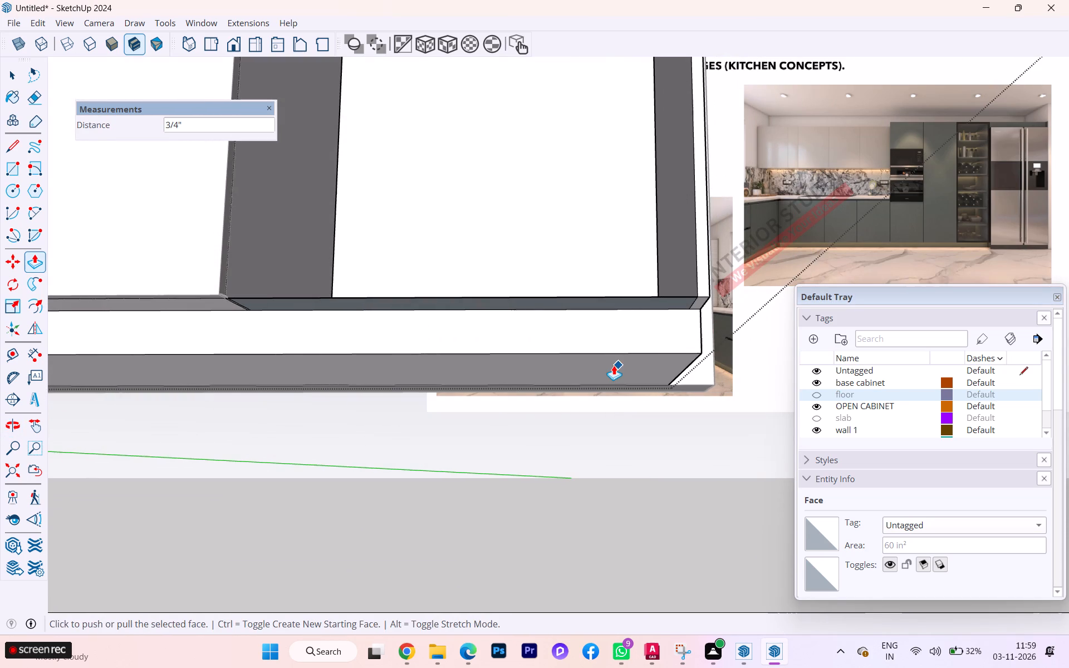
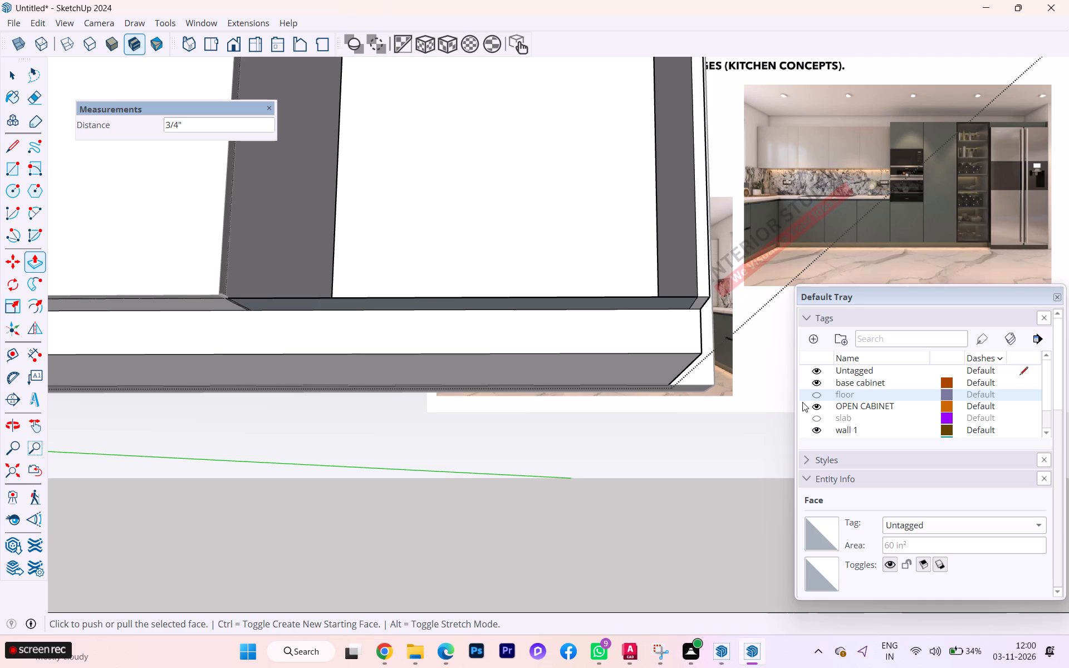
Examine the underside of the last tall unit where its bottom panel meets the plinth and the neighbouring unit.
{"action": "scroll", "coordinate": [775, 404], "scroll_direction": "down", "scroll_amount": 2}
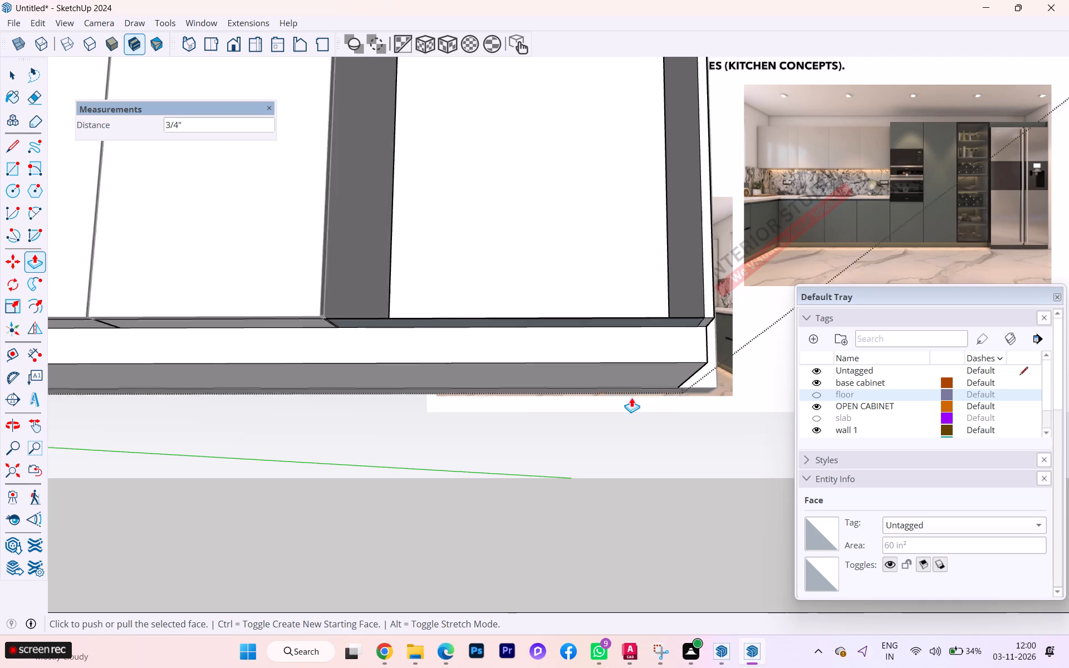
{"action": "scroll", "coordinate": [631, 397], "scroll_direction": "down", "scroll_amount": 3}
{"action": "middle_click_drag", "start_coordinate": [632, 394], "coordinate": [587, 282]}
{"action": "scroll", "coordinate": [538, 292], "scroll_direction": "up", "scroll_amount": 4}
{"action": "scroll", "coordinate": [538, 292], "scroll_direction": "down", "scroll_amount": 1}
{"action": "scroll", "coordinate": [538, 292], "scroll_direction": "up", "scroll_amount": 2}
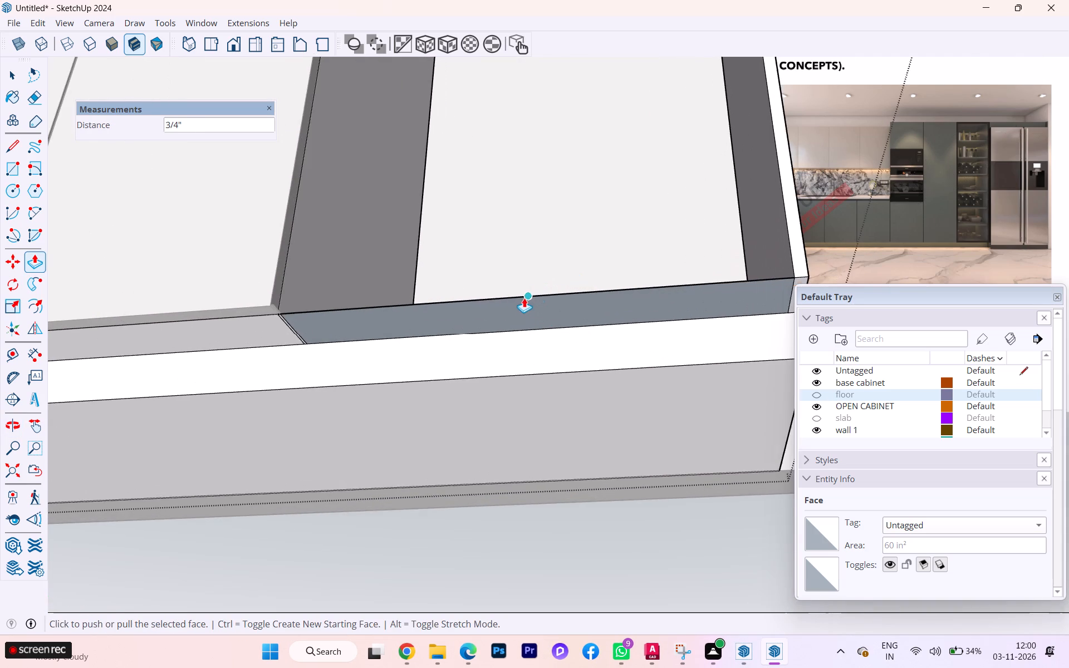
{"action": "scroll", "coordinate": [519, 298], "scroll_direction": "up", "scroll_amount": 1}
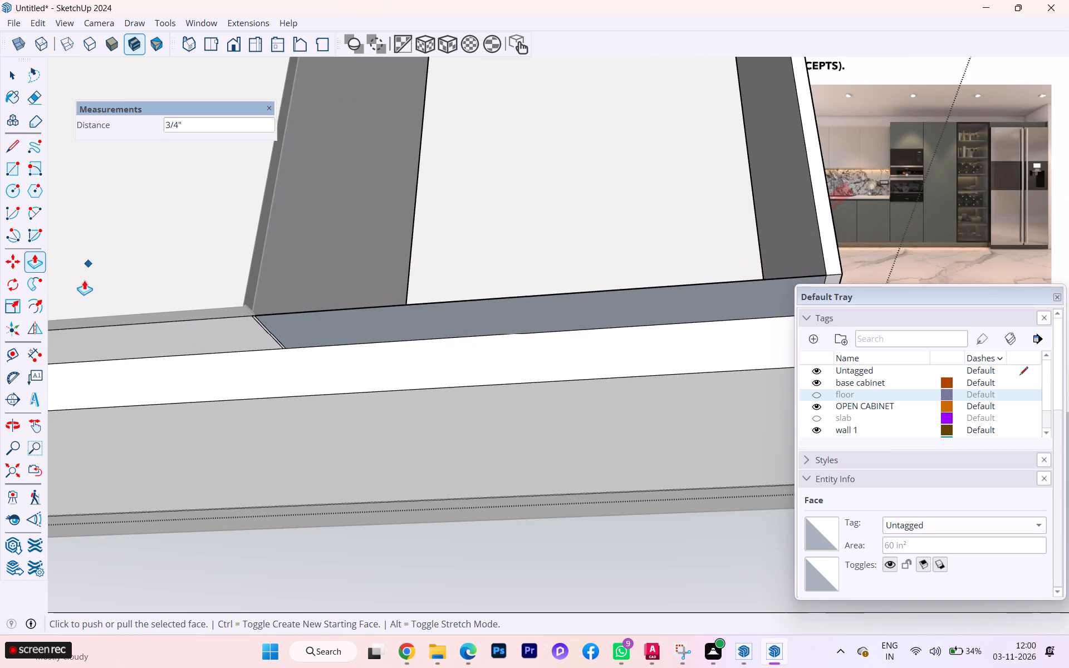
{"action": "key", "text": "l"}
{"action": "scroll", "coordinate": [228, 327], "scroll_direction": "up", "scroll_amount": 7}
{"action": "scroll", "coordinate": [257, 374], "scroll_direction": "up", "scroll_amount": 2}
{"action": "scroll", "coordinate": [258, 376], "scroll_direction": "down", "scroll_amount": 1}
{"action": "scroll", "coordinate": [258, 377], "scroll_direction": "up", "scroll_amount": 2}
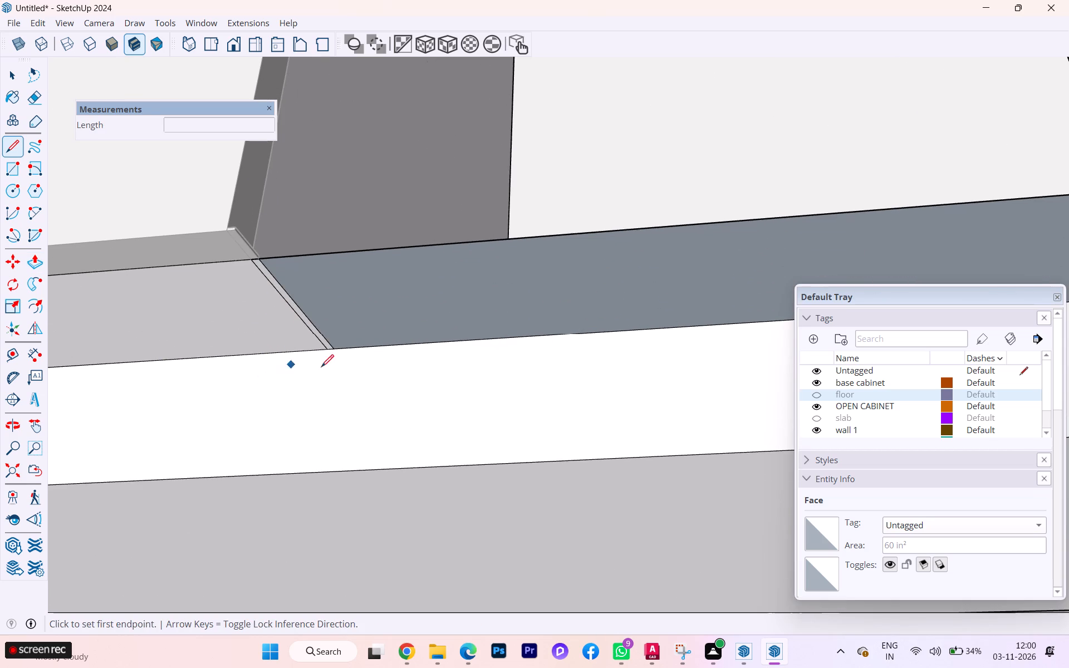
{"action": "scroll", "coordinate": [340, 363], "scroll_direction": "up", "scroll_amount": 1}
{"action": "scroll", "coordinate": [340, 362], "scroll_direction": "down", "scroll_amount": 1}
{"action": "scroll", "coordinate": [340, 362], "scroll_direction": "up", "scroll_amount": 1}
{"action": "scroll", "coordinate": [331, 358], "scroll_direction": "down", "scroll_amount": 1}
{"action": "middle_click_drag", "start_coordinate": [330, 357], "coordinate": [480, 361]}
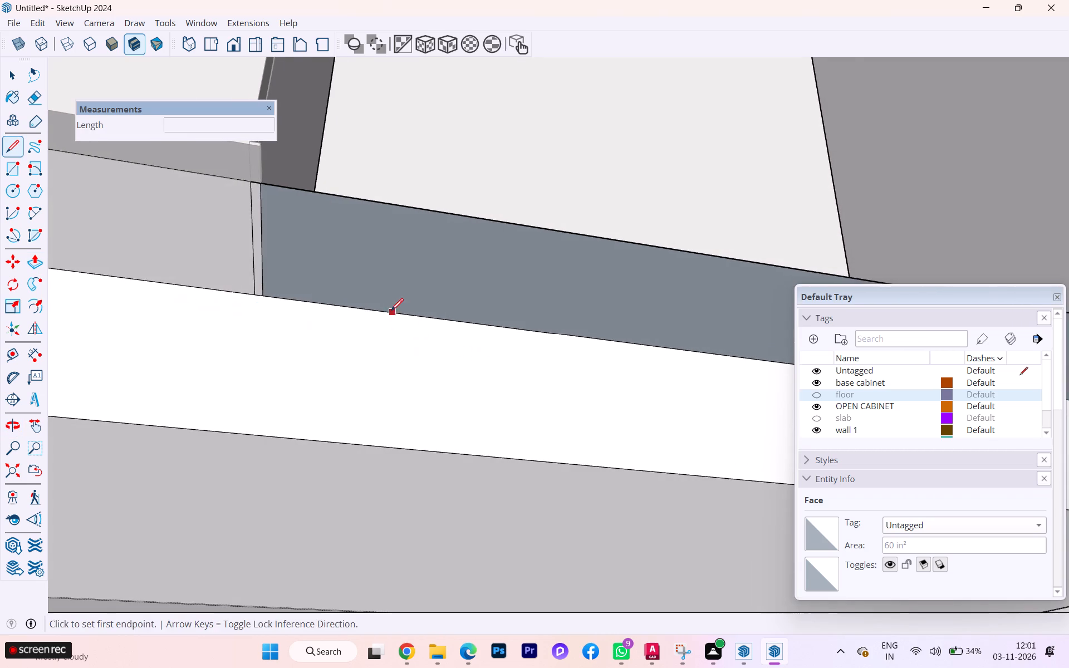
Examine the front corner inside the last tall unit where the bottom panel meets the side panel beside the neighbouring unit.
{"action": "scroll", "coordinate": [391, 311], "scroll_direction": "down", "scroll_amount": 2}
{"action": "middle_click_drag", "start_coordinate": [378, 321], "coordinate": [236, 539]}
{"action": "scroll", "coordinate": [375, 236], "scroll_direction": "down", "scroll_amount": 3}
{"action": "scroll", "coordinate": [378, 348], "scroll_direction": "down", "scroll_amount": 2}
{"action": "scroll", "coordinate": [379, 347], "scroll_direction": "up", "scroll_amount": 1}
{"action": "scroll", "coordinate": [380, 347], "scroll_direction": "down", "scroll_amount": 1}
{"action": "middle_click_drag", "start_coordinate": [377, 346], "coordinate": [340, 509]}
{"action": "scroll", "coordinate": [372, 318], "scroll_direction": "down", "scroll_amount": 1}
{"action": "scroll", "coordinate": [372, 318], "scroll_direction": "up", "scroll_amount": 1}
{"action": "scroll", "coordinate": [372, 318], "scroll_direction": "down", "scroll_amount": 4}
{"action": "scroll", "coordinate": [372, 318], "scroll_direction": "up", "scroll_amount": 2}
{"action": "scroll", "coordinate": [372, 318], "scroll_direction": "down", "scroll_amount": 1}
{"action": "scroll", "coordinate": [372, 316], "scroll_direction": "up", "scroll_amount": 2}
{"action": "scroll", "coordinate": [371, 316], "scroll_direction": "down", "scroll_amount": 2}
{"action": "scroll", "coordinate": [371, 316], "scroll_direction": "up", "scroll_amount": 4}
{"action": "scroll", "coordinate": [370, 316], "scroll_direction": "down", "scroll_amount": 3}
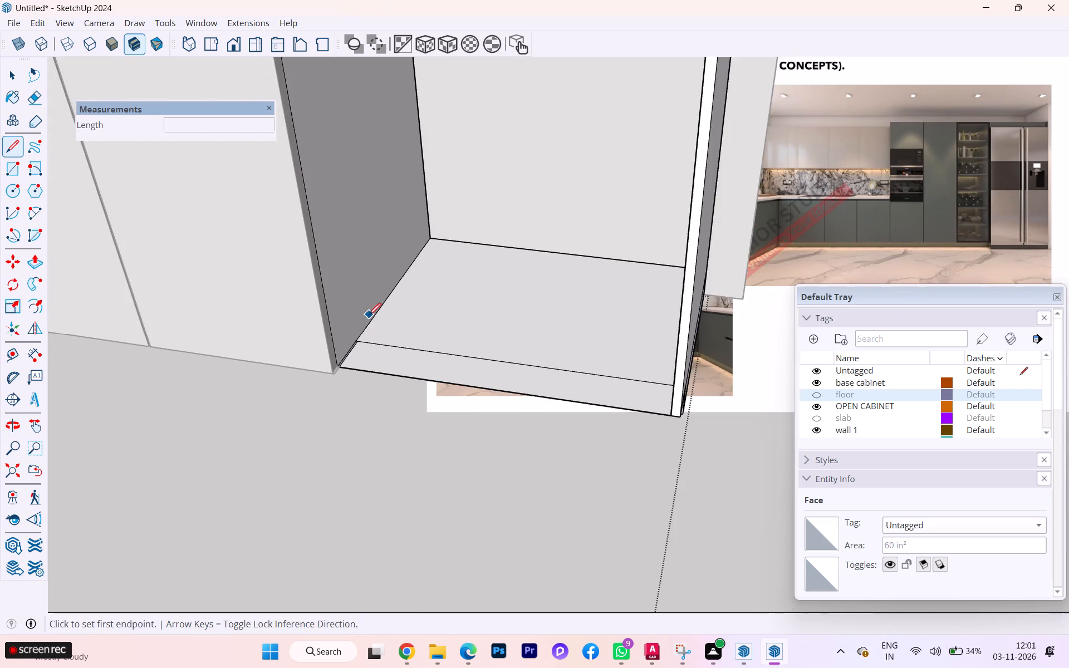
{"action": "scroll", "coordinate": [369, 315], "scroll_direction": "down", "scroll_amount": 1}
{"action": "scroll", "coordinate": [369, 315], "scroll_direction": "up", "scroll_amount": 2}
{"action": "scroll", "coordinate": [369, 315], "scroll_direction": "down", "scroll_amount": 2}
{"action": "scroll", "coordinate": [349, 381], "scroll_direction": "up", "scroll_amount": 1}
{"action": "scroll", "coordinate": [347, 384], "scroll_direction": "down", "scroll_amount": 1}
{"action": "scroll", "coordinate": [347, 385], "scroll_direction": "up", "scroll_amount": 7}
{"action": "scroll", "coordinate": [333, 366], "scroll_direction": "down", "scroll_amount": 1}
{"action": "scroll", "coordinate": [333, 365], "scroll_direction": "up", "scroll_amount": 2}
{"action": "scroll", "coordinate": [335, 363], "scroll_direction": "down", "scroll_amount": 1}
{"action": "scroll", "coordinate": [336, 362], "scroll_direction": "up", "scroll_amount": 2}
{"action": "scroll", "coordinate": [337, 360], "scroll_direction": "down", "scroll_amount": 1}
{"action": "scroll", "coordinate": [338, 360], "scroll_direction": "up", "scroll_amount": 3}
{"action": "scroll", "coordinate": [342, 343], "scroll_direction": "down", "scroll_amount": 1}
{"action": "scroll", "coordinate": [342, 343], "scroll_direction": "up", "scroll_amount": 7}
{"action": "scroll", "coordinate": [341, 336], "scroll_direction": "down", "scroll_amount": 3}
{"action": "scroll", "coordinate": [341, 336], "scroll_direction": "up", "scroll_amount": 2}
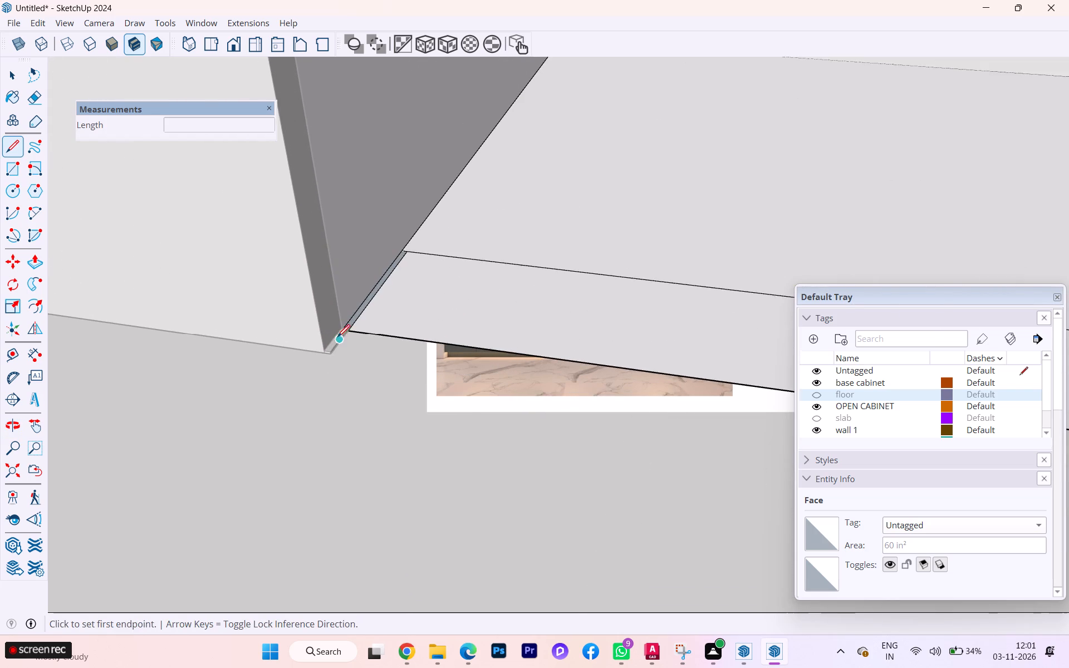
{"action": "scroll", "coordinate": [337, 337], "scroll_direction": "up", "scroll_amount": 1}
{"action": "scroll", "coordinate": [335, 341], "scroll_direction": "down", "scroll_amount": 1}
{"action": "scroll", "coordinate": [335, 341], "scroll_direction": "up", "scroll_amount": 10}
{"action": "scroll", "coordinate": [335, 341], "scroll_direction": "down", "scroll_amount": 2}
{"action": "scroll", "coordinate": [335, 341], "scroll_direction": "up", "scroll_amount": 3}
{"action": "scroll", "coordinate": [334, 358], "scroll_direction": "down", "scroll_amount": 3}
{"action": "scroll", "coordinate": [334, 358], "scroll_direction": "up", "scroll_amount": 3}
{"action": "scroll", "coordinate": [334, 358], "scroll_direction": "down", "scroll_amount": 2}
{"action": "scroll", "coordinate": [334, 358], "scroll_direction": "up", "scroll_amount": 2}
{"action": "scroll", "coordinate": [337, 348], "scroll_direction": "down", "scroll_amount": 1}
{"action": "scroll", "coordinate": [337, 348], "scroll_direction": "up", "scroll_amount": 9}
{"action": "key", "text": "space"}
{"action": "scroll", "coordinate": [337, 347], "scroll_direction": "up", "scroll_amount": 3}
{"action": "scroll", "coordinate": [337, 350], "scroll_direction": "down", "scroll_amount": 3}
{"action": "scroll", "coordinate": [338, 353], "scroll_direction": "up", "scroll_amount": 2}
{"action": "scroll", "coordinate": [338, 362], "scroll_direction": "down", "scroll_amount": 1}
{"action": "scroll", "coordinate": [334, 369], "scroll_direction": "up", "scroll_amount": 1}
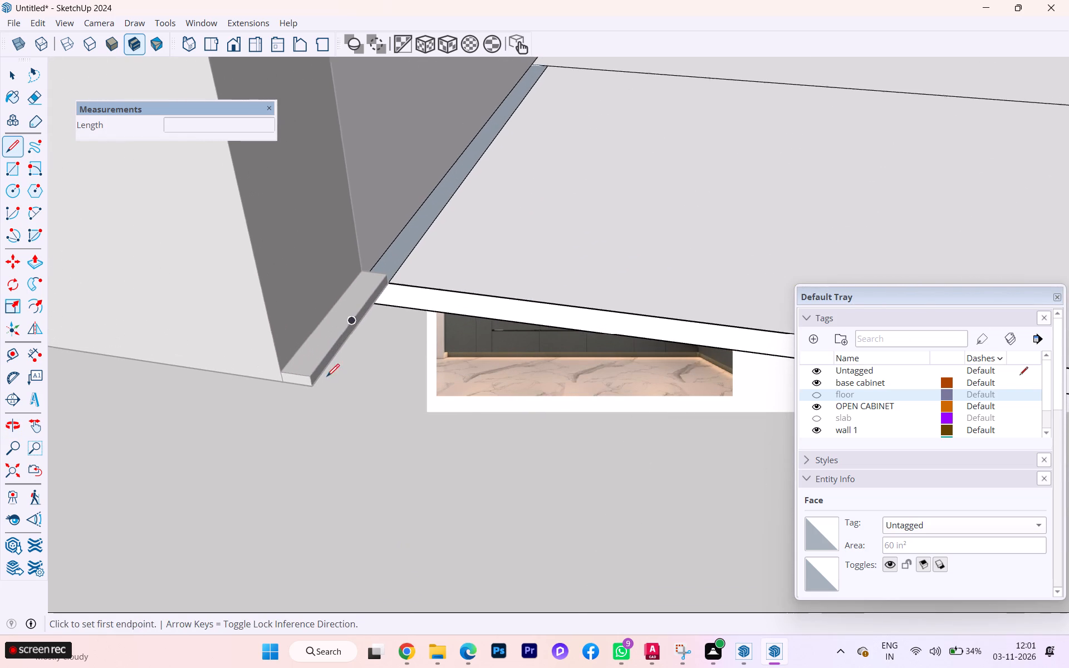
{"action": "key", "text": "p"}
{"action": "scroll", "coordinate": [291, 370], "scroll_direction": "up", "scroll_amount": 4}
{"action": "scroll", "coordinate": [292, 372], "scroll_direction": "down", "scroll_amount": 1}
{"action": "scroll", "coordinate": [292, 372], "scroll_direction": "up", "scroll_amount": 3}
{"action": "scroll", "coordinate": [327, 366], "scroll_direction": "down", "scroll_amount": 4}
{"action": "scroll", "coordinate": [330, 366], "scroll_direction": "up", "scroll_amount": 2}
{"action": "scroll", "coordinate": [330, 366], "scroll_direction": "down", "scroll_amount": 9}
{"action": "scroll", "coordinate": [339, 362], "scroll_direction": "up", "scroll_amount": 4}
{"action": "scroll", "coordinate": [339, 362], "scroll_direction": "down", "scroll_amount": 3}
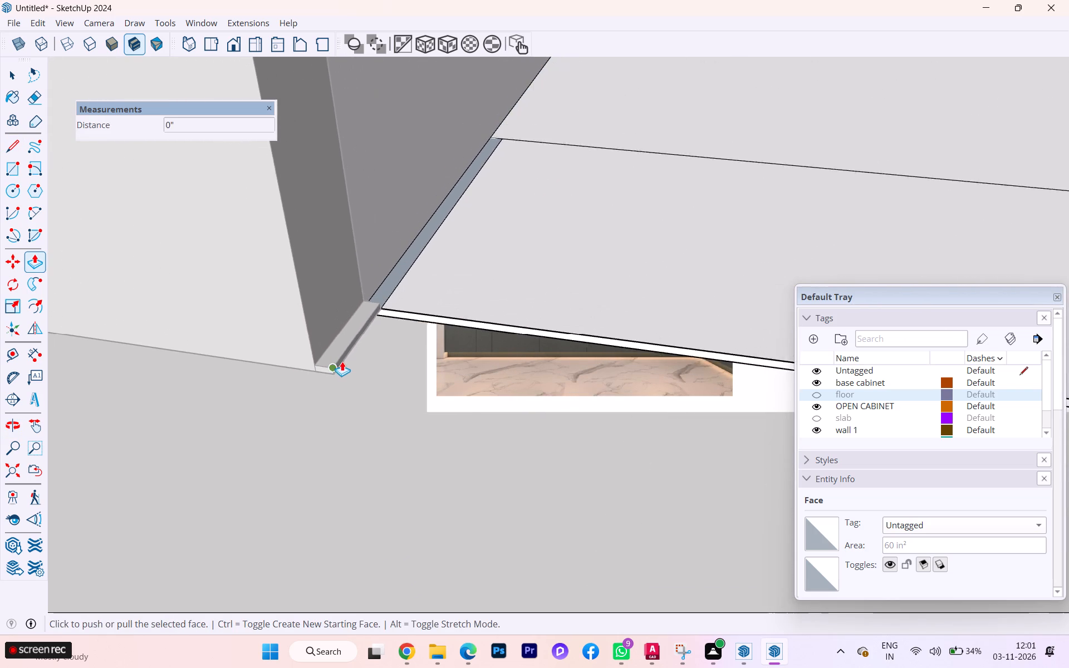
{"action": "scroll", "coordinate": [342, 361], "scroll_direction": "down", "scroll_amount": 6}
{"action": "scroll", "coordinate": [343, 360], "scroll_direction": "up", "scroll_amount": 2}
{"action": "scroll", "coordinate": [343, 360], "scroll_direction": "down", "scroll_amount": 9}
{"action": "middle_click_drag", "start_coordinate": [349, 357], "coordinate": [454, 382]}
{"action": "scroll", "coordinate": [437, 348], "scroll_direction": "down", "scroll_amount": 4}
{"action": "scroll", "coordinate": [433, 347], "scroll_direction": "up", "scroll_amount": 1}
{"action": "scroll", "coordinate": [433, 347], "scroll_direction": "down", "scroll_amount": 3}
{"action": "scroll", "coordinate": [405, 276], "scroll_direction": "up", "scroll_amount": 6}
{"action": "scroll", "coordinate": [405, 276], "scroll_direction": "down", "scroll_amount": 5}
{"action": "scroll", "coordinate": [405, 276], "scroll_direction": "up", "scroll_amount": 2}
{"action": "scroll", "coordinate": [405, 276], "scroll_direction": "down", "scroll_amount": 1}
{"action": "scroll", "coordinate": [405, 276], "scroll_direction": "up", "scroll_amount": 1}
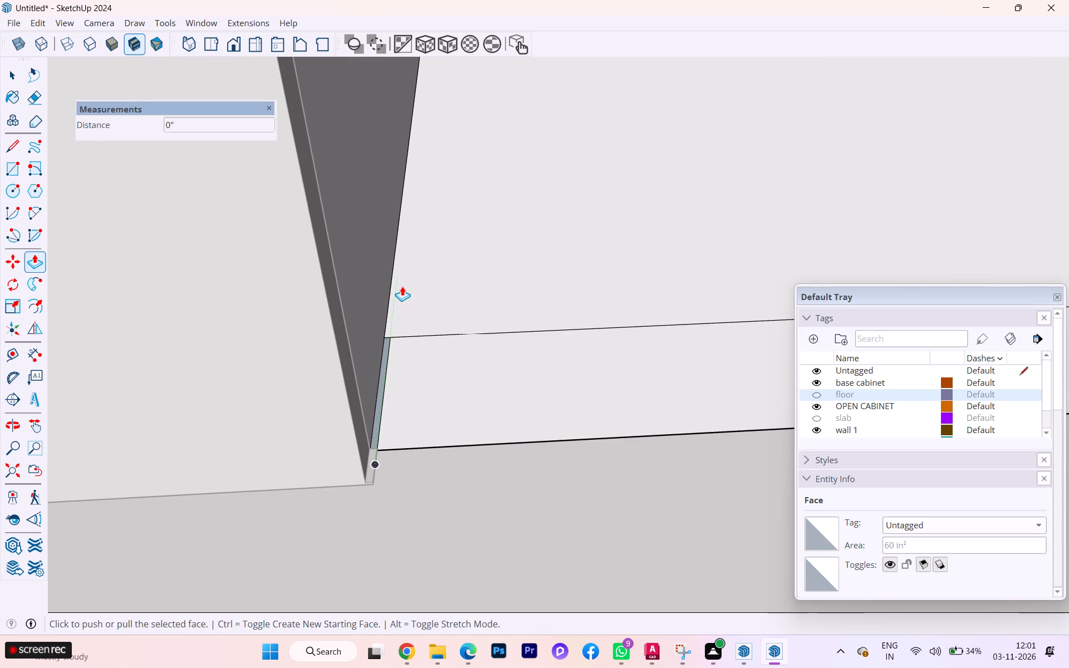
{"action": "scroll", "coordinate": [389, 294], "scroll_direction": "down", "scroll_amount": 2}
{"action": "scroll", "coordinate": [389, 294], "scroll_direction": "up", "scroll_amount": 4}
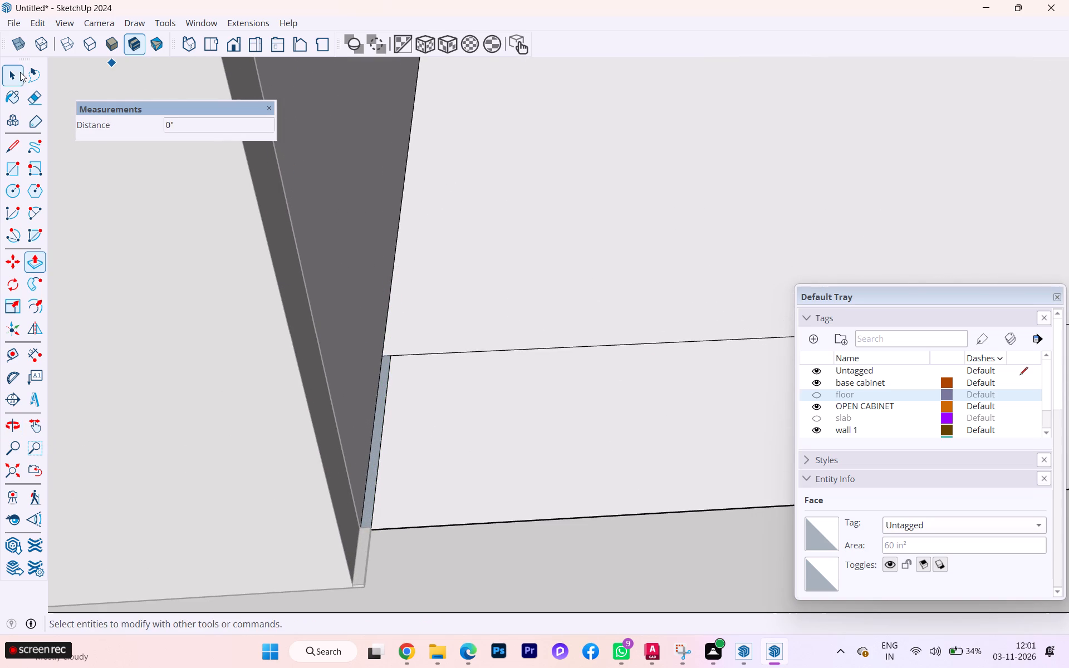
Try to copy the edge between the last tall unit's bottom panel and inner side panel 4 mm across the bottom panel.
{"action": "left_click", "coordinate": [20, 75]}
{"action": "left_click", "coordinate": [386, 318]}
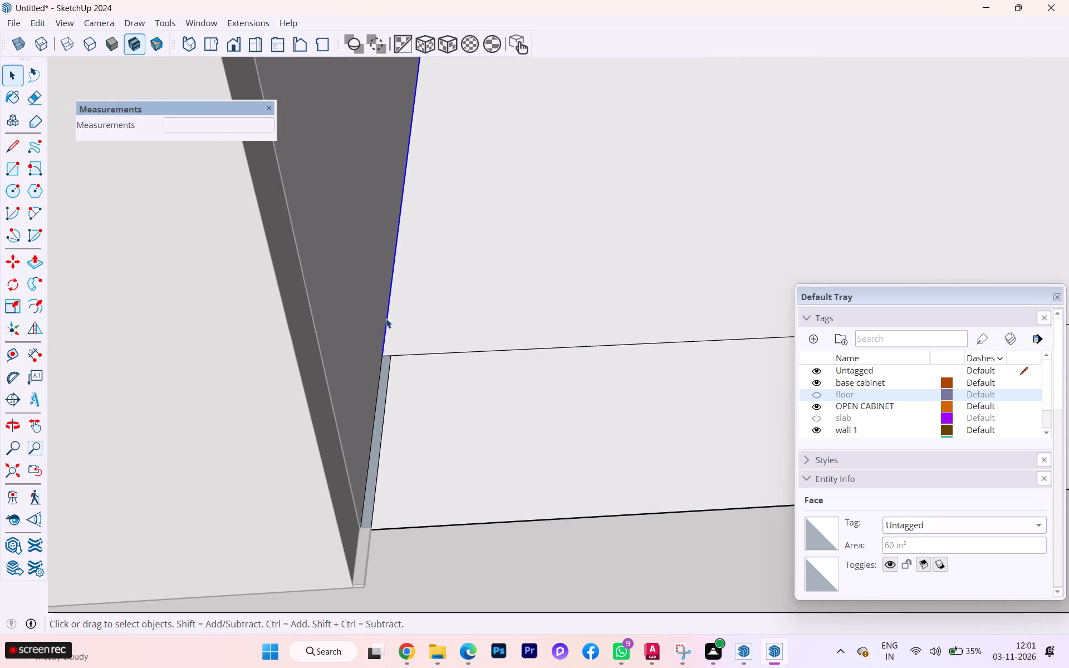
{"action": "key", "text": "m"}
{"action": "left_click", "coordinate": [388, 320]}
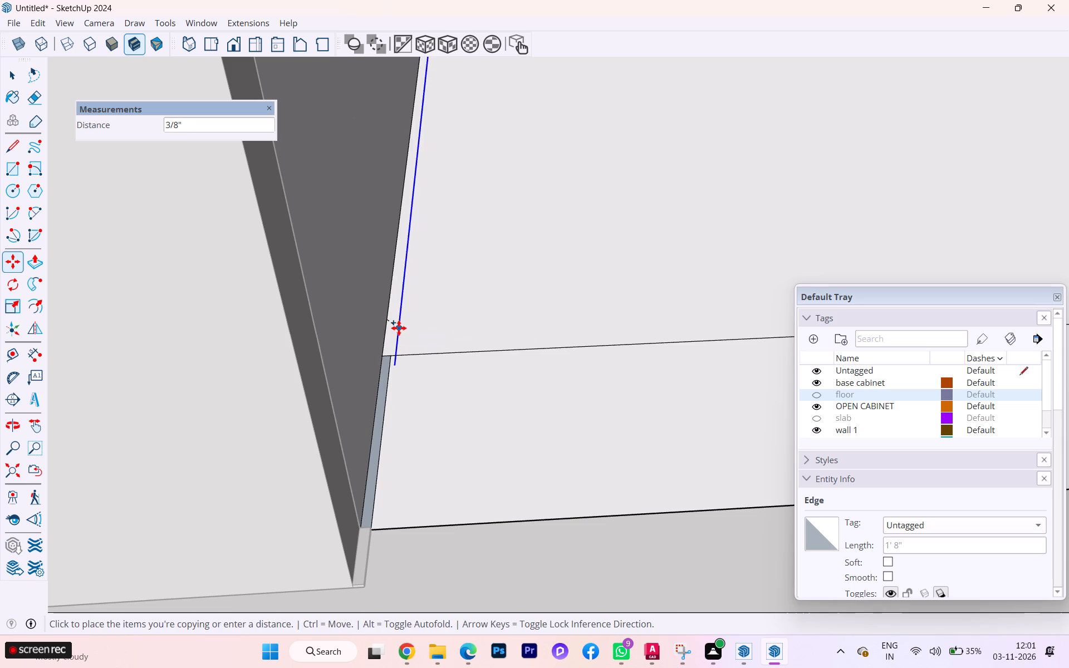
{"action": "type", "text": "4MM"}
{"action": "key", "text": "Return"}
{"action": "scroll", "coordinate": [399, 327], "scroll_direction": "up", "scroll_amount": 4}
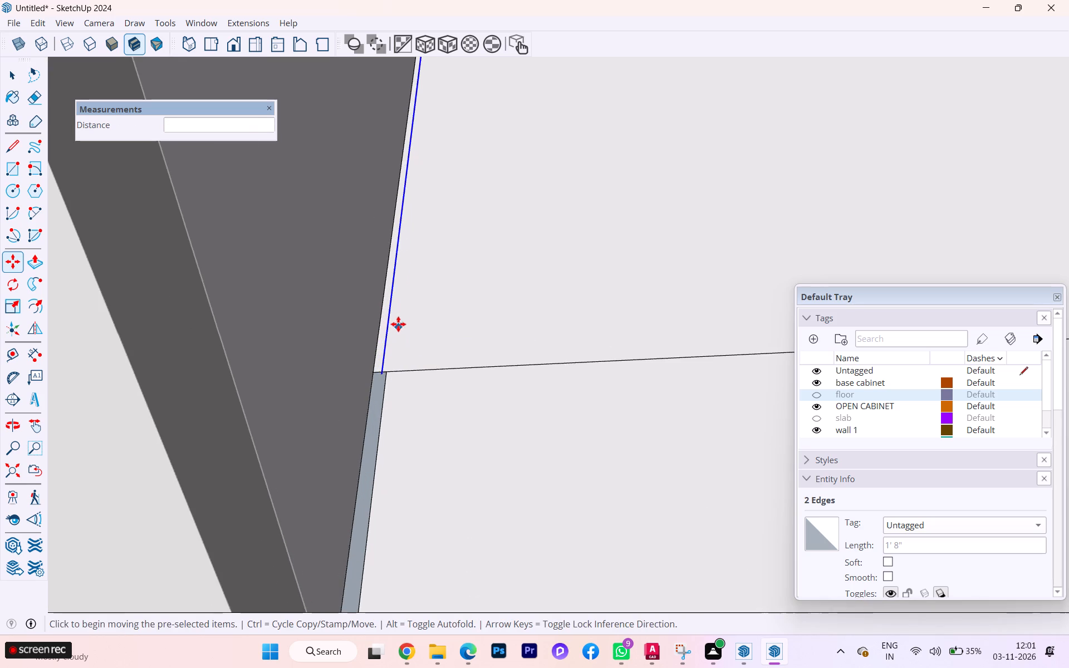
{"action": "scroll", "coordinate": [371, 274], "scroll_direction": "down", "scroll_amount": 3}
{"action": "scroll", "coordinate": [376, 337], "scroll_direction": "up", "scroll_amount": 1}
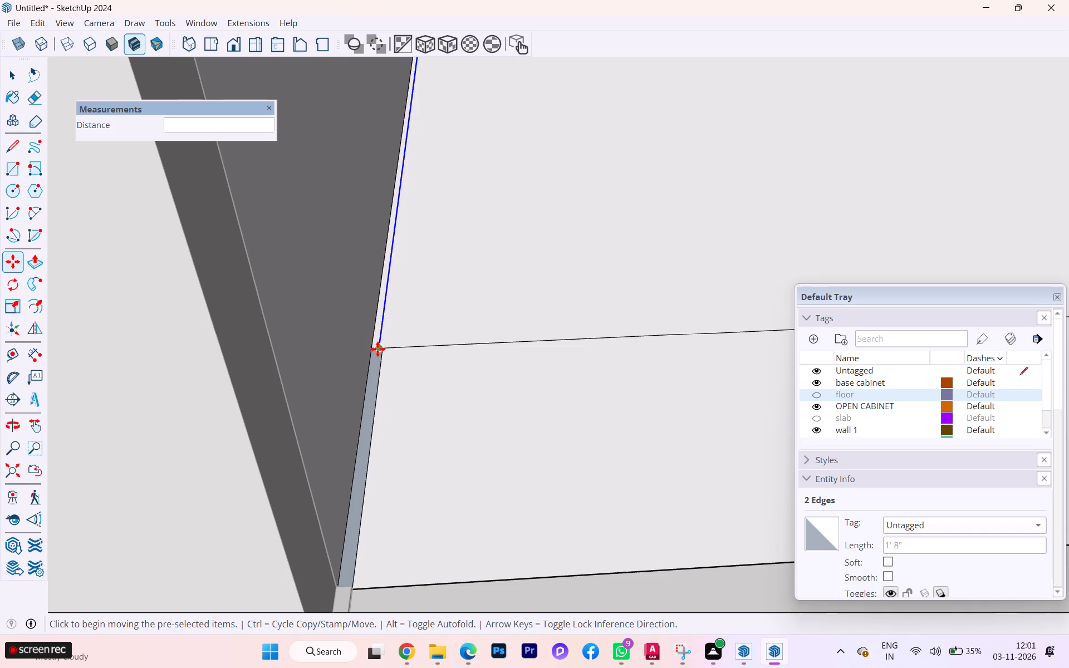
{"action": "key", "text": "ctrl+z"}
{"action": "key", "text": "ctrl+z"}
Undo the recent edits around the last tall unit's plinth and bottom panel, including the hiding of the floor tag.
{"action": "scroll", "coordinate": [380, 337], "scroll_direction": "up", "scroll_amount": 4}
{"action": "scroll", "coordinate": [379, 331], "scroll_direction": "down", "scroll_amount": 3}
{"action": "scroll", "coordinate": [379, 331], "scroll_direction": "up", "scroll_amount": 1}
{"action": "scroll", "coordinate": [379, 330], "scroll_direction": "down", "scroll_amount": 9}
{"action": "scroll", "coordinate": [357, 276], "scroll_direction": "up", "scroll_amount": 1}
{"action": "scroll", "coordinate": [357, 276], "scroll_direction": "down", "scroll_amount": 18}
{"action": "scroll", "coordinate": [343, 283], "scroll_direction": "up", "scroll_amount": 2}
{"action": "scroll", "coordinate": [343, 283], "scroll_direction": "down", "scroll_amount": 3}
{"action": "scroll", "coordinate": [391, 282], "scroll_direction": "up", "scroll_amount": 4}
{"action": "scroll", "coordinate": [399, 286], "scroll_direction": "down", "scroll_amount": 5}
{"action": "scroll", "coordinate": [400, 287], "scroll_direction": "up", "scroll_amount": 5}
{"action": "scroll", "coordinate": [404, 288], "scroll_direction": "down", "scroll_amount": 1}
{"action": "scroll", "coordinate": [465, 312], "scroll_direction": "down", "scroll_amount": 6}
{"action": "scroll", "coordinate": [472, 311], "scroll_direction": "up", "scroll_amount": 1}
{"action": "scroll", "coordinate": [472, 311], "scroll_direction": "down", "scroll_amount": 1}
{"action": "scroll", "coordinate": [472, 311], "scroll_direction": "up", "scroll_amount": 1}
{"action": "left_click", "coordinate": [23, 79]}
{"action": "left_click", "coordinate": [205, 330]}
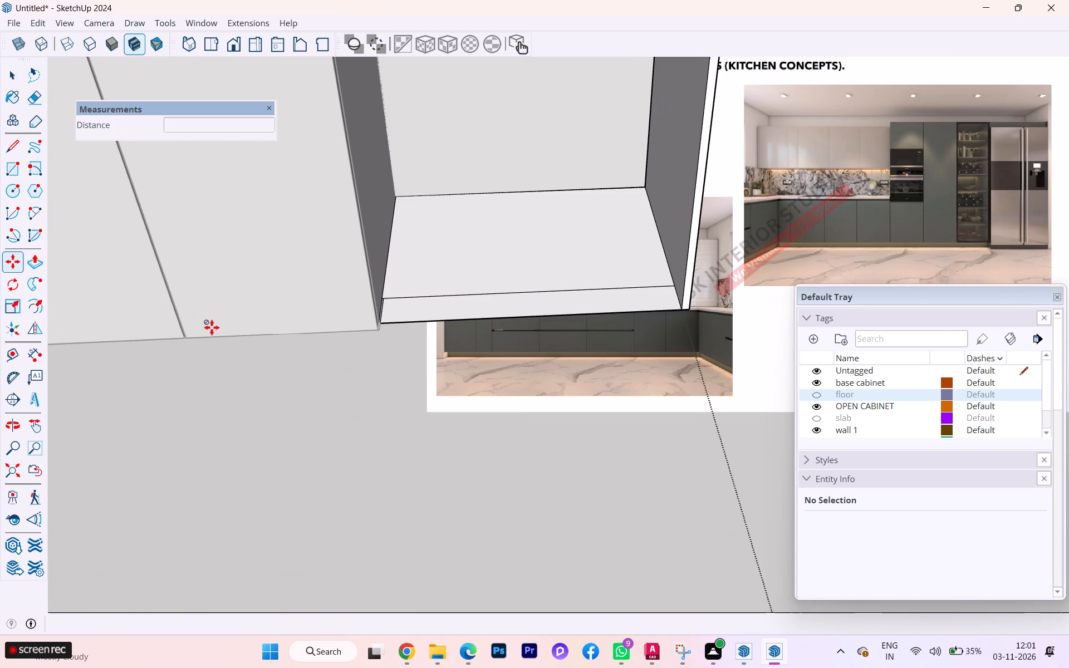
{"action": "scroll", "coordinate": [331, 439], "scroll_direction": "down", "scroll_amount": 4}
{"action": "scroll", "coordinate": [337, 445], "scroll_direction": "up", "scroll_amount": 1}
{"action": "scroll", "coordinate": [337, 446], "scroll_direction": "down", "scroll_amount": 3}
{"action": "key", "text": "ctrl+z"}
{"action": "key", "text": "ctrl+z"}
{"action": "key", "text": "ctrl+z"}
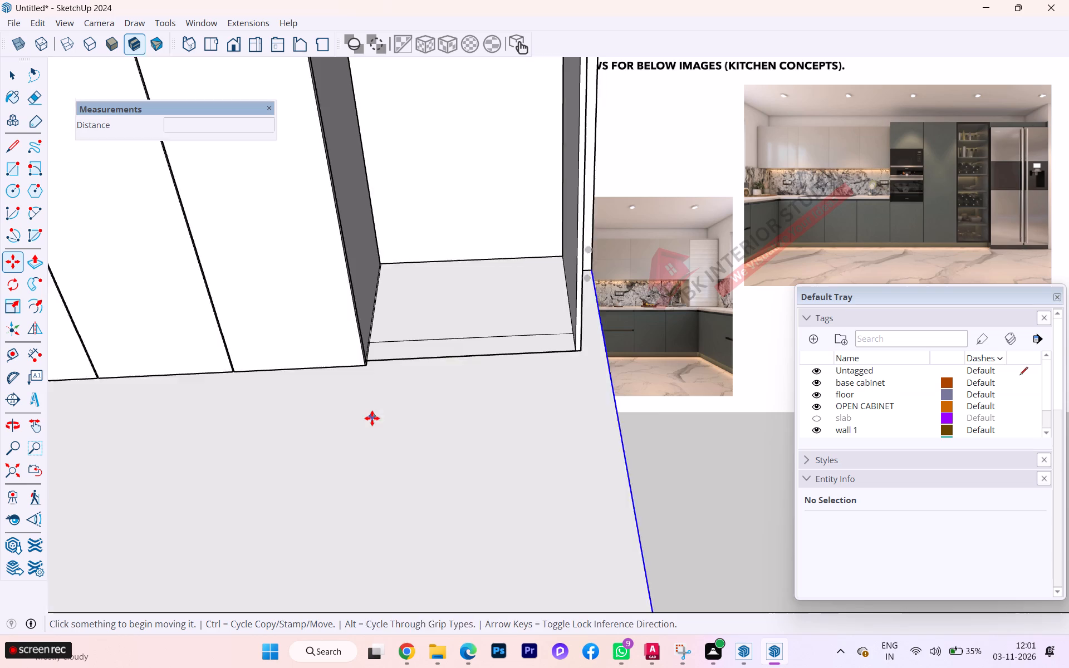
{"action": "key", "text": "ctrl+z"}
{"action": "key", "text": "ctrl+z"}
{"action": "key", "text": "ctrl+z"}
{"action": "key", "text": "ctrl+z"}
{"action": "key", "text": "ctrl+z"}
{"action": "key", "text": "ctrl+z"}
Push/Pull the top face of the last tall unit's bottom panel down 3/4".
{"action": "scroll", "coordinate": [497, 333], "scroll_direction": "down", "scroll_amount": 2, "text": "ctrl"}
{"action": "middle_click_drag", "start_coordinate": [497, 331], "coordinate": [482, 315], "text": "ctrl"}
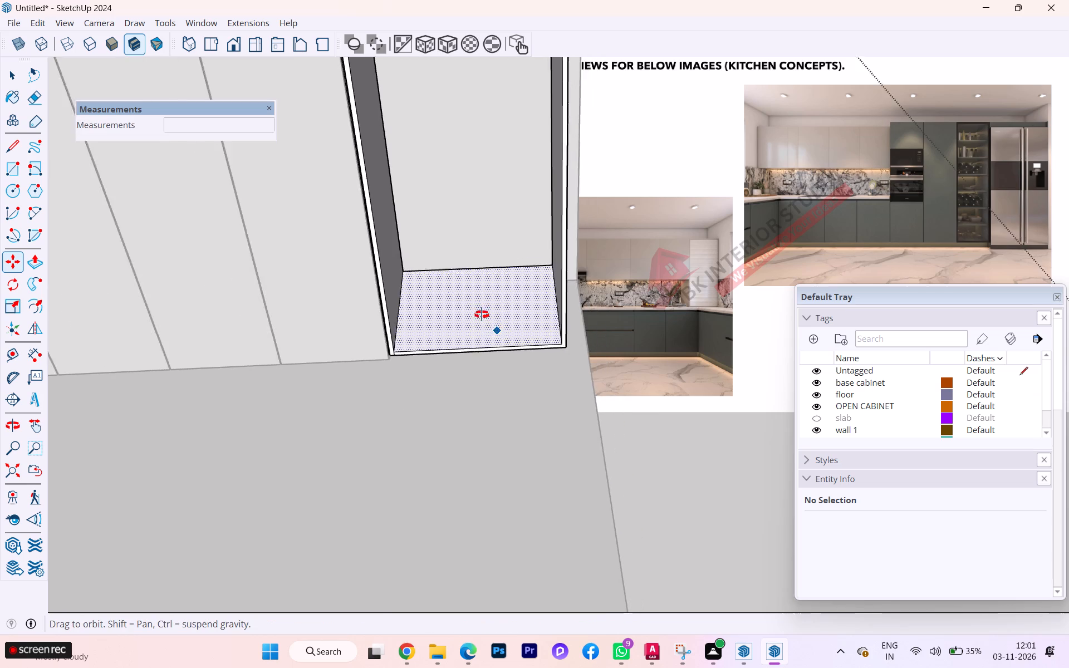
{"action": "middle_click_drag", "start_coordinate": [482, 315], "coordinate": [387, 184], "text": "ctrl"}
{"action": "scroll", "coordinate": [414, 256], "scroll_direction": "up", "scroll_amount": 1}
{"action": "scroll", "coordinate": [414, 256], "scroll_direction": "down", "scroll_amount": 1}
{"action": "scroll", "coordinate": [414, 256], "scroll_direction": "up", "scroll_amount": 2}
{"action": "scroll", "coordinate": [414, 256], "scroll_direction": "down", "scroll_amount": 1}
{"action": "scroll", "coordinate": [414, 256], "scroll_direction": "up", "scroll_amount": 4}
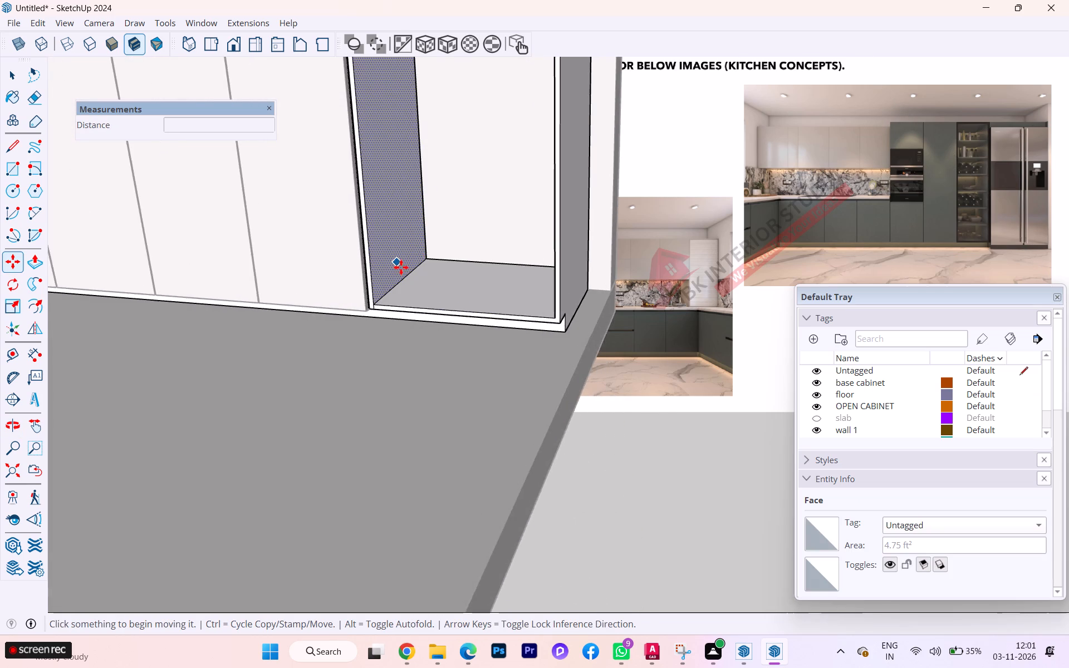
{"action": "scroll", "coordinate": [401, 267], "scroll_direction": "up", "scroll_amount": 1}
{"action": "scroll", "coordinate": [401, 268], "scroll_direction": "down", "scroll_amount": 2}
{"action": "scroll", "coordinate": [402, 269], "scroll_direction": "up", "scroll_amount": 7}
{"action": "scroll", "coordinate": [376, 298], "scroll_direction": "down", "scroll_amount": 2}
{"action": "scroll", "coordinate": [376, 298], "scroll_direction": "up", "scroll_amount": 10}
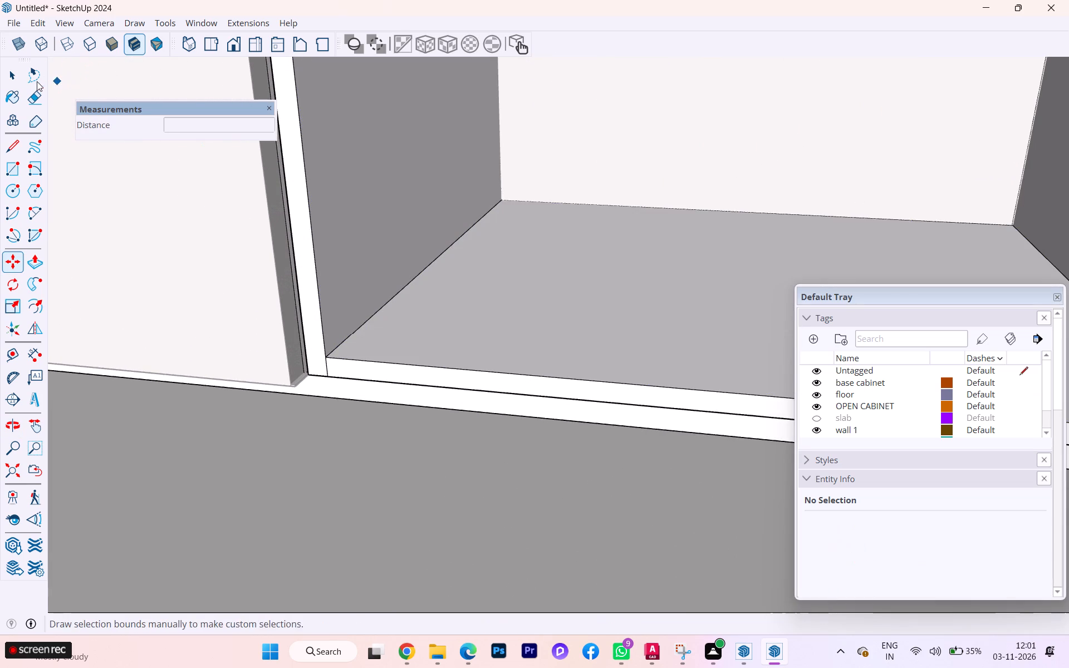
{"action": "left_click", "coordinate": [13, 82]}
{"action": "left_click", "coordinate": [424, 322]}
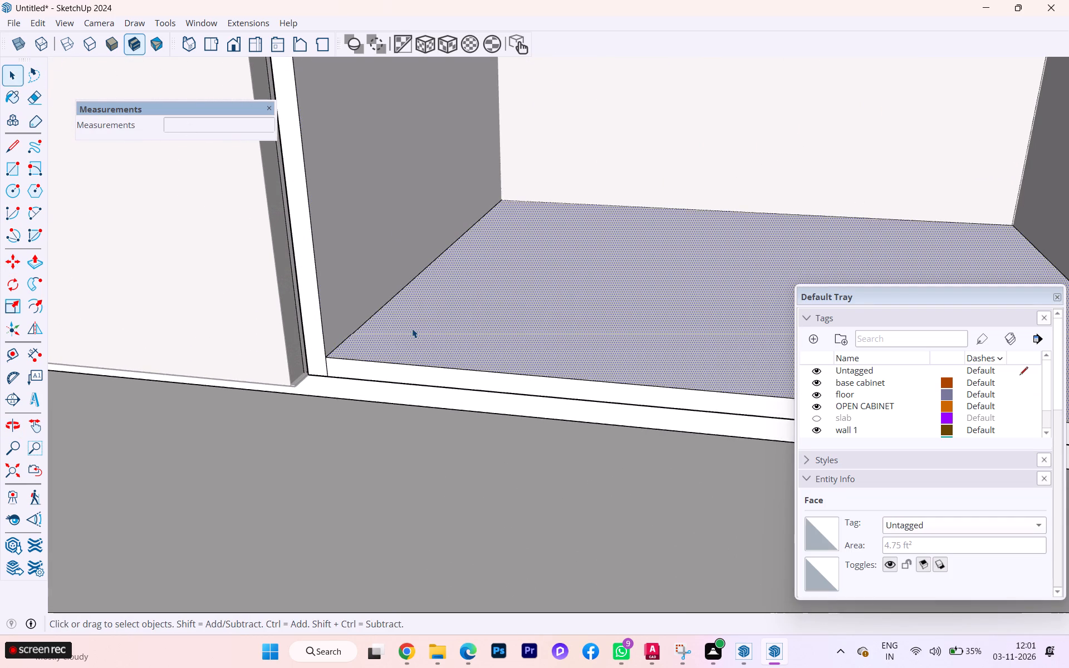
{"action": "key", "text": "p"}
{"action": "left_click", "coordinate": [413, 328]}
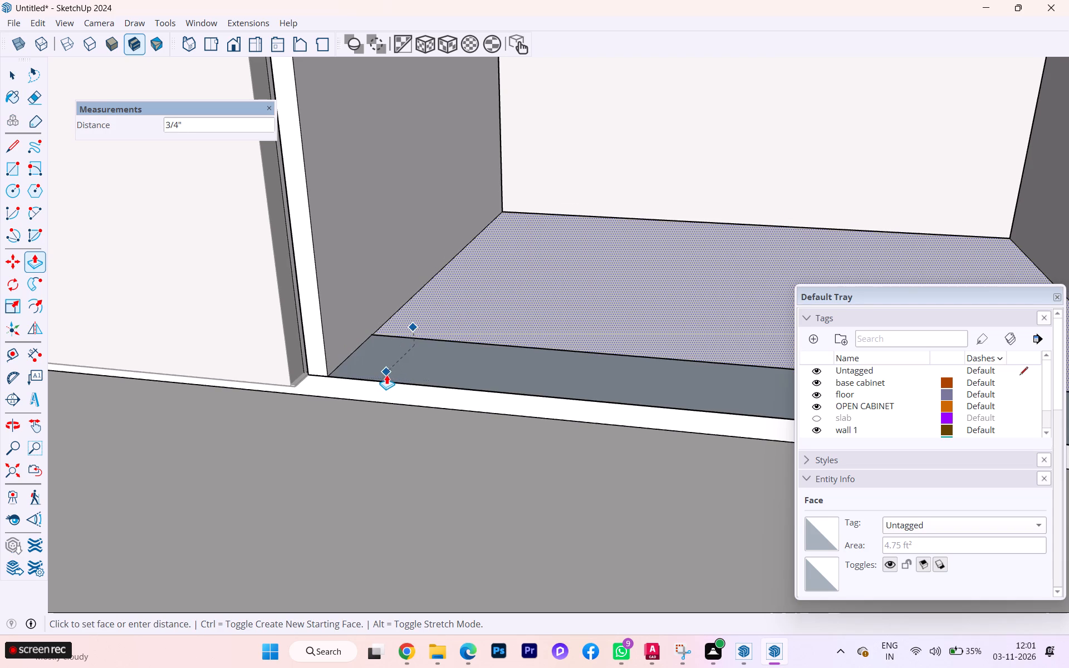
{"action": "left_click", "coordinate": [386, 375]}
Hide the floor tag to expose the plinth and the base of the last tall unit.
{"action": "scroll", "coordinate": [431, 318], "scroll_direction": "down", "scroll_amount": 3}
{"action": "middle_click_drag", "start_coordinate": [431, 318], "coordinate": [458, 271]}
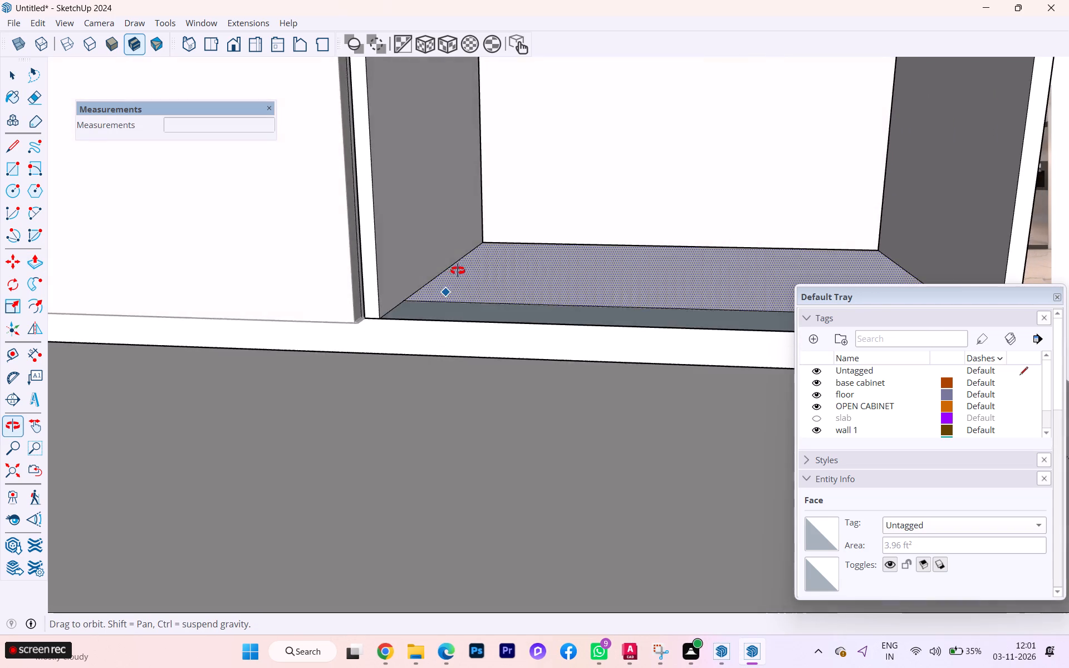
{"action": "middle_click_drag", "start_coordinate": [458, 271], "coordinate": [344, 239]}
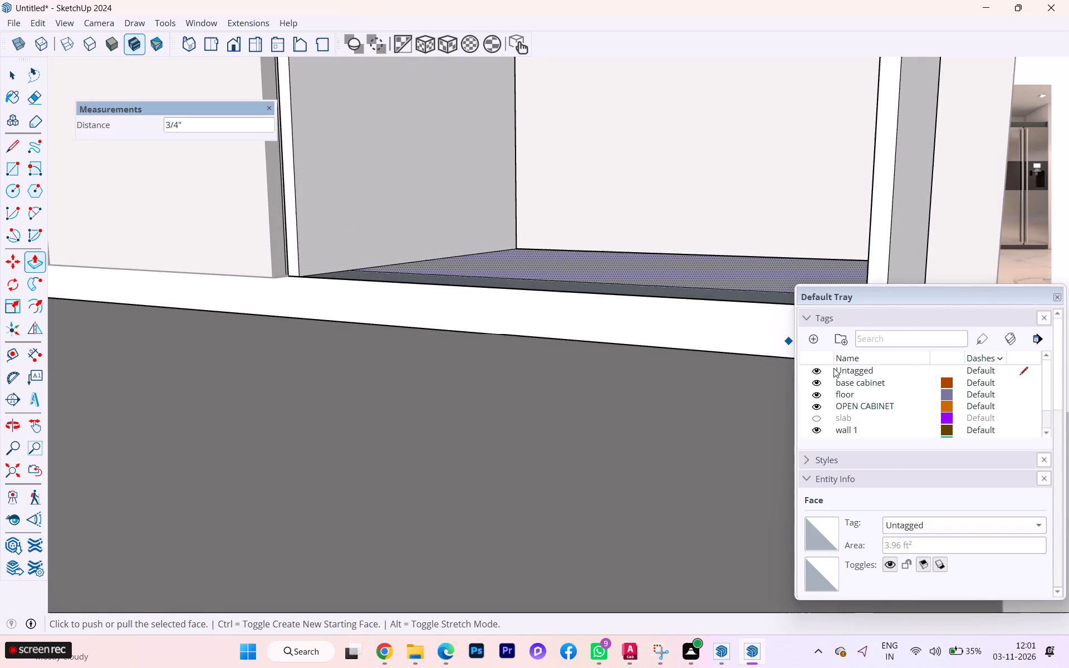
{"action": "left_click", "coordinate": [816, 395]}
{"action": "scroll", "coordinate": [431, 311], "scroll_direction": "down", "scroll_amount": 2}
{"action": "middle_click_drag", "start_coordinate": [431, 311], "coordinate": [455, 239]}
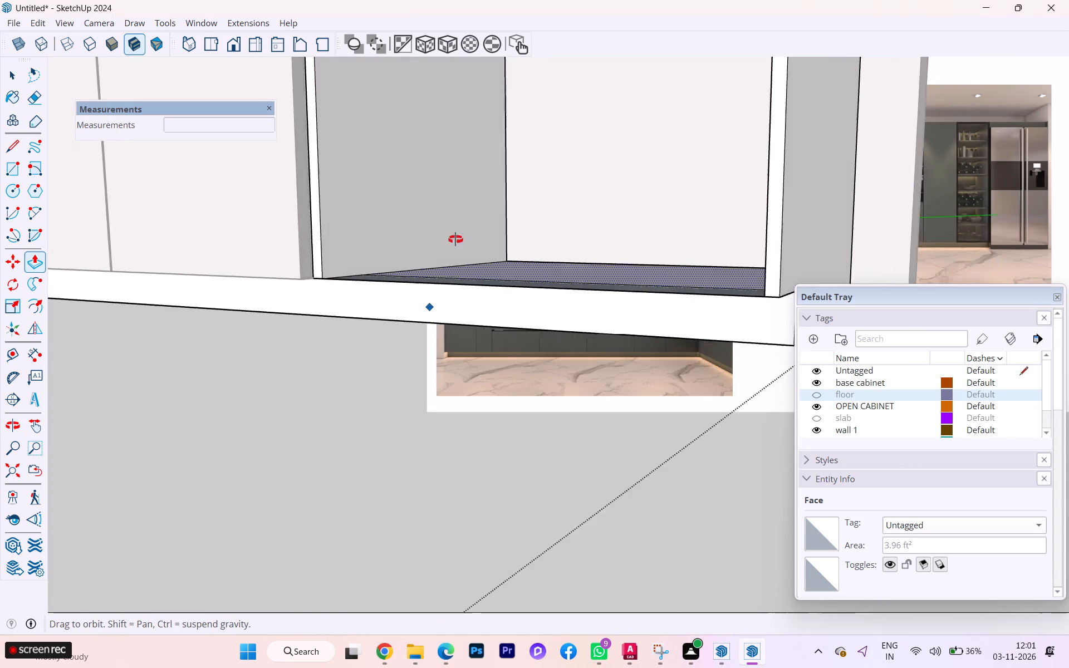
Examine the corner where the last tall unit's inner side panel meets the bottom panel and the plinth.
{"action": "middle_click_drag", "start_coordinate": [455, 239], "coordinate": [529, 144]}
{"action": "scroll", "coordinate": [429, 218], "scroll_direction": "up", "scroll_amount": 4}
{"action": "scroll", "coordinate": [326, 235], "scroll_direction": "up", "scroll_amount": 1}
{"action": "scroll", "coordinate": [326, 234], "scroll_direction": "down", "scroll_amount": 1}
{"action": "scroll", "coordinate": [326, 234], "scroll_direction": "up", "scroll_amount": 5}
{"action": "scroll", "coordinate": [372, 227], "scroll_direction": "down", "scroll_amount": 1}
{"action": "middle_click_drag", "start_coordinate": [372, 227], "coordinate": [475, 289]}
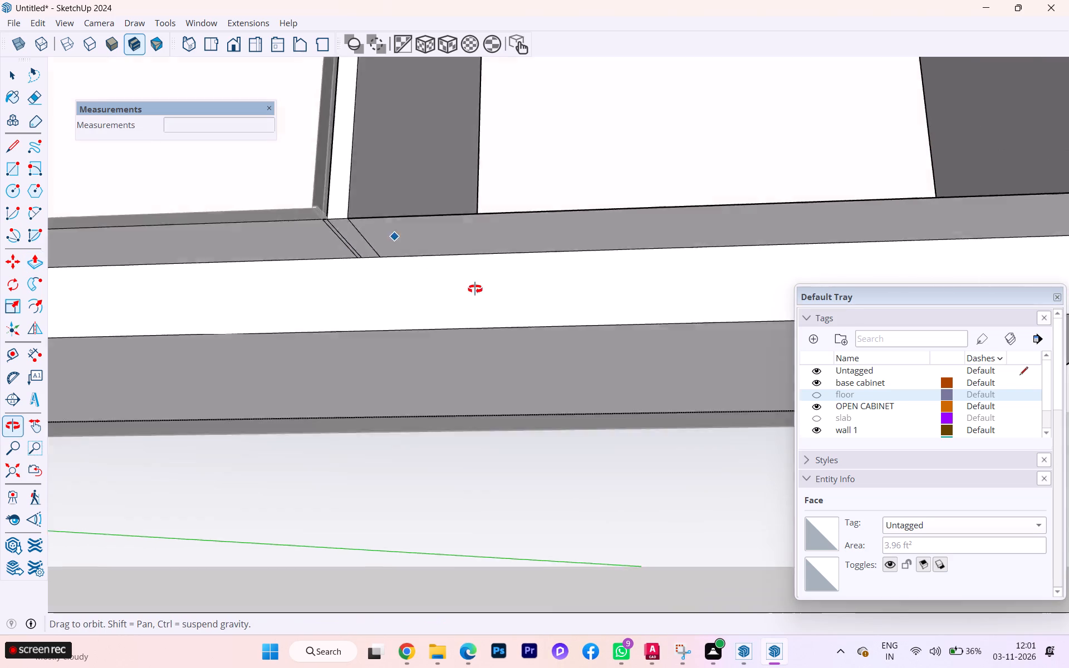
{"action": "middle_click_drag", "start_coordinate": [475, 289], "coordinate": [439, 345]}
{"action": "left_click", "coordinate": [406, 266]}
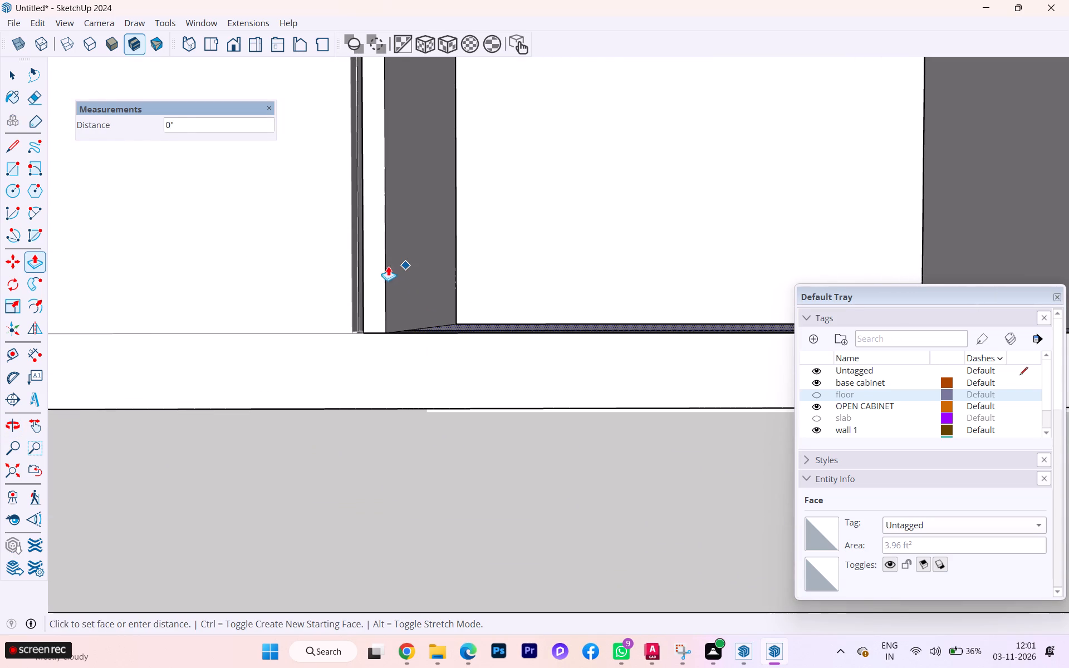
{"action": "scroll", "coordinate": [401, 281], "scroll_direction": "up", "scroll_amount": 3}
{"action": "scroll", "coordinate": [401, 281], "scroll_direction": "down", "scroll_amount": 1}
{"action": "scroll", "coordinate": [401, 281], "scroll_direction": "up", "scroll_amount": 1}
{"action": "key", "text": "Escape"}
{"action": "scroll", "coordinate": [388, 274], "scroll_direction": "up", "scroll_amount": 2}
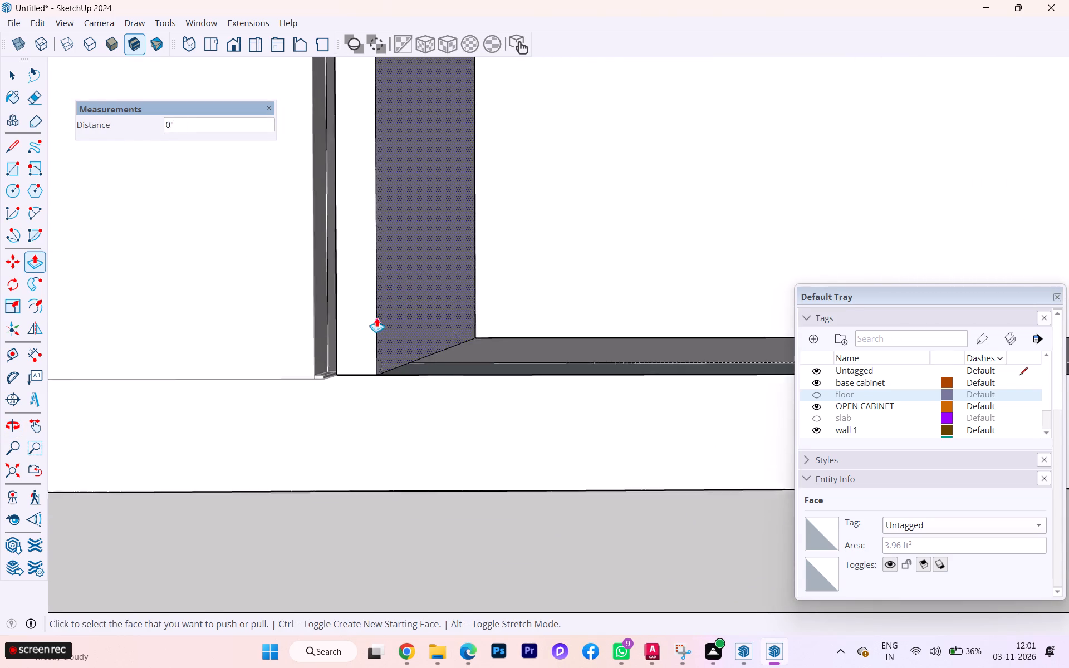
{"action": "scroll", "coordinate": [376, 317], "scroll_direction": "up", "scroll_amount": 4}
{"action": "scroll", "coordinate": [390, 410], "scroll_direction": "down", "scroll_amount": 1}
{"action": "middle_click_drag", "start_coordinate": [391, 406], "coordinate": [447, 325]}
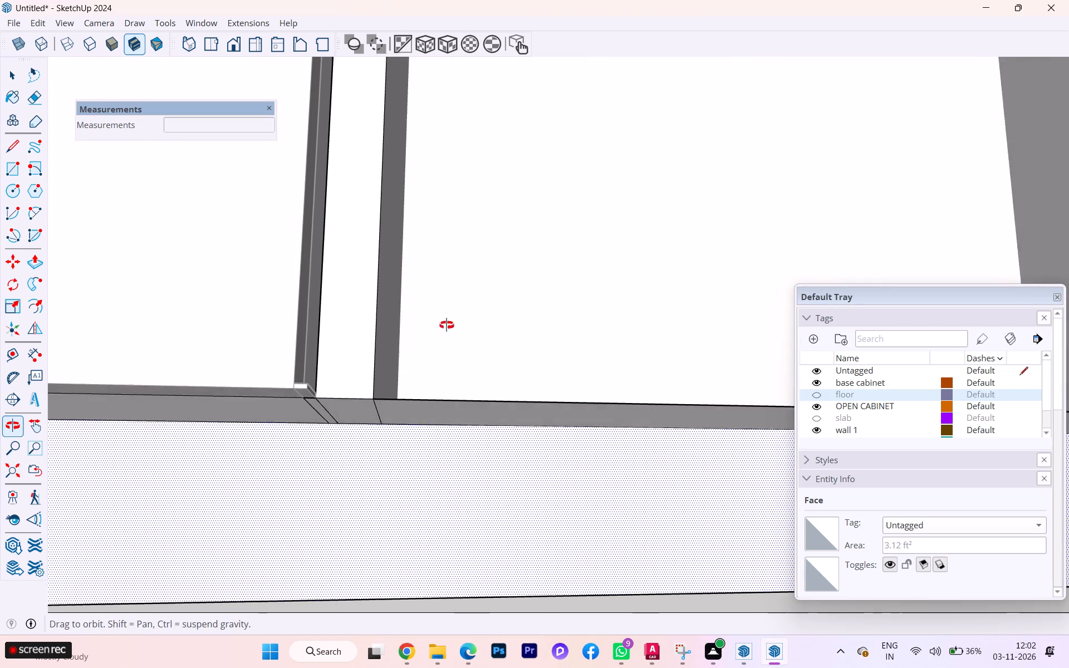
{"action": "middle_click_drag", "start_coordinate": [447, 325], "coordinate": [431, 570]}
{"action": "scroll", "coordinate": [403, 372], "scroll_direction": "up", "scroll_amount": 7}
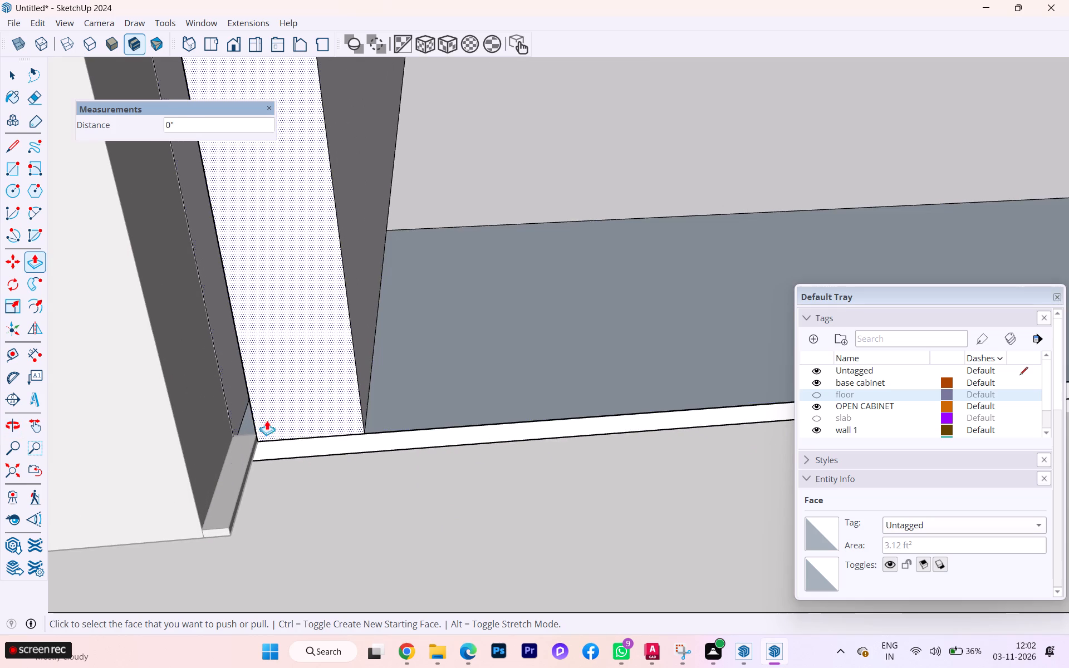
Push/Pull the small ledge at the foot of the panel beside the last tall unit down 1/16", flush with its bottom edge.
{"action": "left_click", "coordinate": [13, 76]}
{"action": "left_click", "coordinate": [227, 452]}
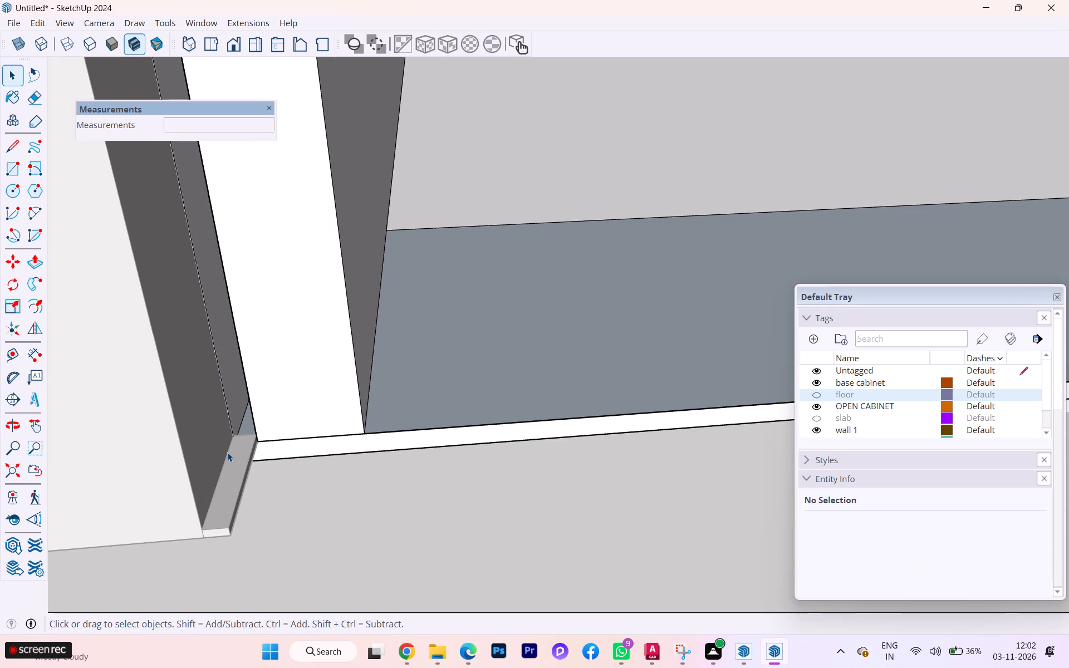
{"action": "left_click", "coordinate": [245, 478]}
{"action": "double_click", "coordinate": [241, 475]}
{"action": "left_click", "coordinate": [344, 496]}
{"action": "scroll", "coordinate": [383, 375], "scroll_direction": "down", "scroll_amount": 2}
{"action": "scroll", "coordinate": [323, 324], "scroll_direction": "up", "scroll_amount": 2}
{"action": "scroll", "coordinate": [310, 314], "scroll_direction": "down", "scroll_amount": 3}
{"action": "scroll", "coordinate": [272, 236], "scroll_direction": "down", "scroll_amount": 2}
{"action": "scroll", "coordinate": [272, 237], "scroll_direction": "up", "scroll_amount": 2}
{"action": "scroll", "coordinate": [272, 237], "scroll_direction": "down", "scroll_amount": 9}
{"action": "scroll", "coordinate": [264, 232], "scroll_direction": "up", "scroll_amount": 3}
{"action": "scroll", "coordinate": [259, 228], "scroll_direction": "down", "scroll_amount": 8}
{"action": "scroll", "coordinate": [239, 217], "scroll_direction": "up", "scroll_amount": 1}
{"action": "scroll", "coordinate": [232, 208], "scroll_direction": "down", "scroll_amount": 1}
{"action": "scroll", "coordinate": [232, 209], "scroll_direction": "up", "scroll_amount": 3}
{"action": "scroll", "coordinate": [236, 211], "scroll_direction": "down", "scroll_amount": 3}
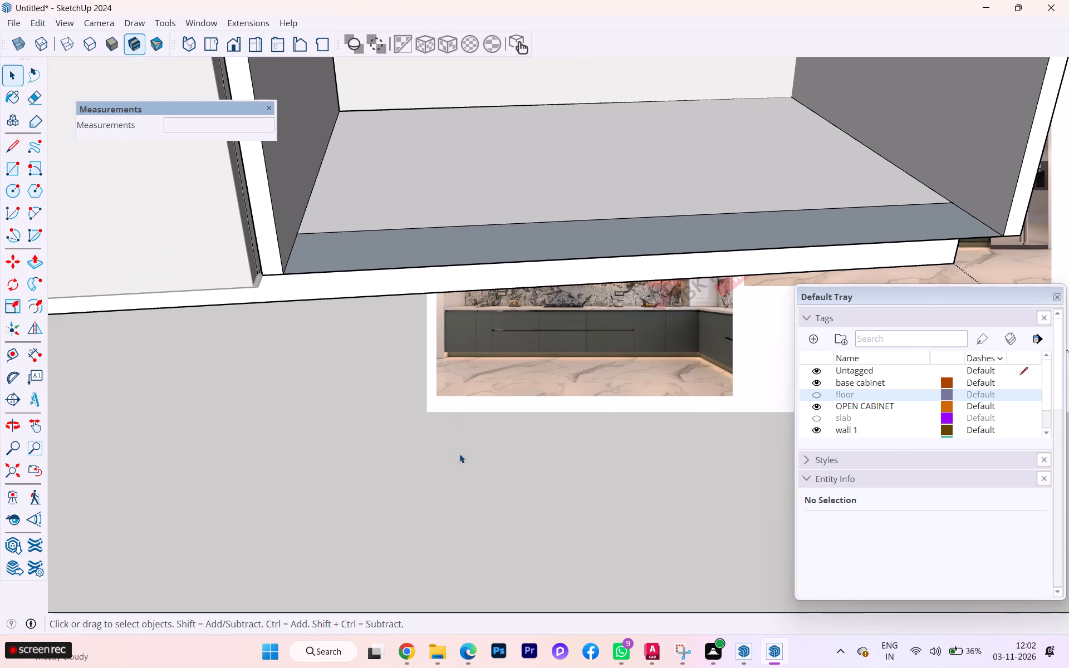
{"action": "left_click", "coordinate": [459, 454]}
{"action": "scroll", "coordinate": [610, 288], "scroll_direction": "down", "scroll_amount": 1}
{"action": "scroll", "coordinate": [605, 288], "scroll_direction": "up", "scroll_amount": 1}
{"action": "scroll", "coordinate": [596, 290], "scroll_direction": "down", "scroll_amount": 5}
{"action": "left_click", "coordinate": [947, 263]}
{"action": "scroll", "coordinate": [547, 244], "scroll_direction": "up", "scroll_amount": 1}
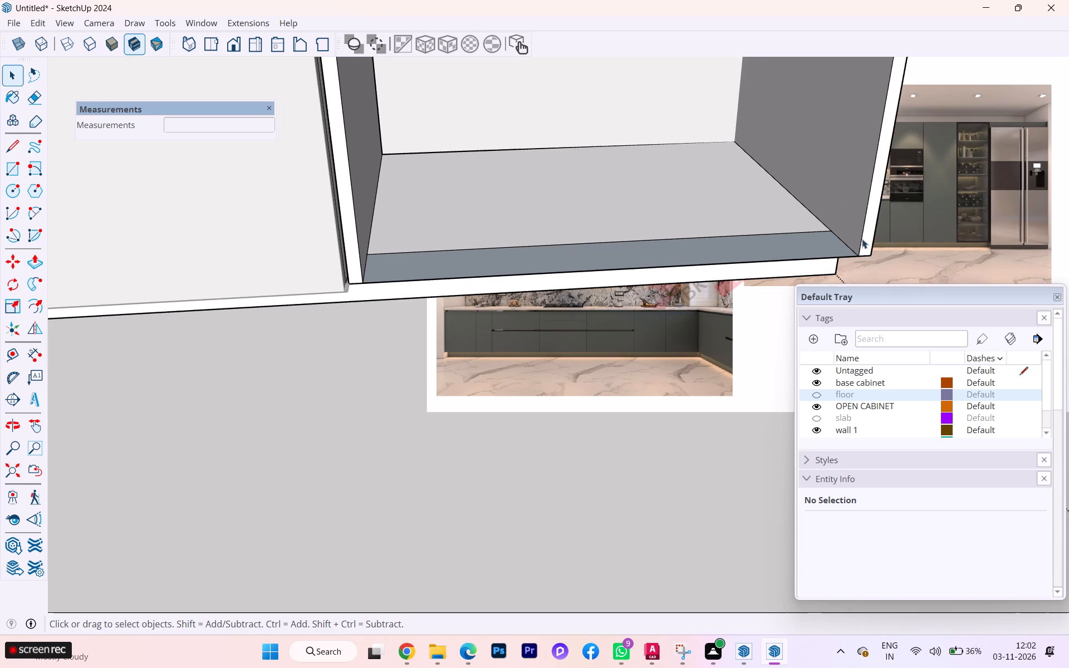
{"action": "double_click", "coordinate": [885, 241]}
{"action": "scroll", "coordinate": [518, 267], "scroll_direction": "up", "scroll_amount": 3}
{"action": "scroll", "coordinate": [512, 271], "scroll_direction": "down", "scroll_amount": 1}
{"action": "scroll", "coordinate": [483, 283], "scroll_direction": "up", "scroll_amount": 1}
{"action": "scroll", "coordinate": [330, 289], "scroll_direction": "up", "scroll_amount": 3}
{"action": "scroll", "coordinate": [326, 290], "scroll_direction": "down", "scroll_amount": 1}
{"action": "scroll", "coordinate": [326, 290], "scroll_direction": "up", "scroll_amount": 1}
{"action": "scroll", "coordinate": [325, 291], "scroll_direction": "down", "scroll_amount": 1}
{"action": "scroll", "coordinate": [325, 291], "scroll_direction": "up", "scroll_amount": 3}
{"action": "scroll", "coordinate": [256, 288], "scroll_direction": "up", "scroll_amount": 5}
{"action": "scroll", "coordinate": [256, 288], "scroll_direction": "down", "scroll_amount": 1}
{"action": "scroll", "coordinate": [256, 288], "scroll_direction": "up", "scroll_amount": 2}
{"action": "scroll", "coordinate": [256, 288], "scroll_direction": "down", "scroll_amount": 2}
{"action": "scroll", "coordinate": [256, 288], "scroll_direction": "up", "scroll_amount": 2}
{"action": "scroll", "coordinate": [256, 288], "scroll_direction": "down", "scroll_amount": 2}
{"action": "scroll", "coordinate": [256, 288], "scroll_direction": "up", "scroll_amount": 1}
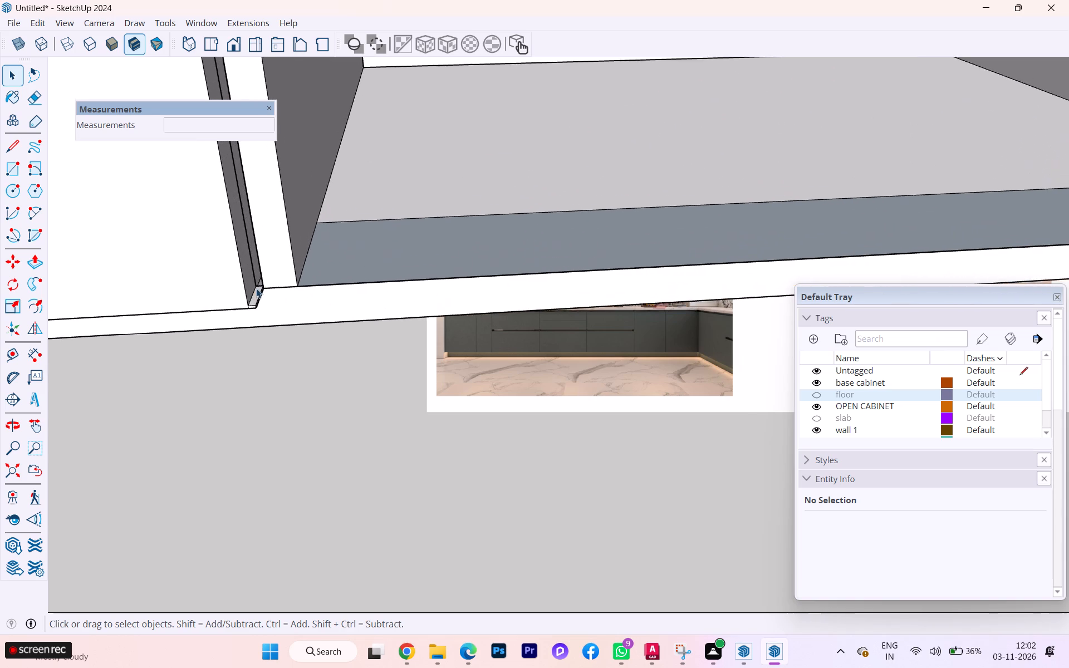
{"action": "scroll", "coordinate": [256, 288], "scroll_direction": "up", "scroll_amount": 3}
{"action": "scroll", "coordinate": [246, 289], "scroll_direction": "down", "scroll_amount": 3}
{"action": "scroll", "coordinate": [246, 290], "scroll_direction": "up", "scroll_amount": 1}
{"action": "scroll", "coordinate": [246, 290], "scroll_direction": "down", "scroll_amount": 1}
{"action": "scroll", "coordinate": [246, 290], "scroll_direction": "up", "scroll_amount": 4}
{"action": "scroll", "coordinate": [246, 291], "scroll_direction": "down", "scroll_amount": 1}
{"action": "scroll", "coordinate": [247, 291], "scroll_direction": "up", "scroll_amount": 4}
{"action": "scroll", "coordinate": [258, 299], "scroll_direction": "down", "scroll_amount": 2}
{"action": "scroll", "coordinate": [258, 299], "scroll_direction": "up", "scroll_amount": 7}
{"action": "left_click", "coordinate": [268, 305]}
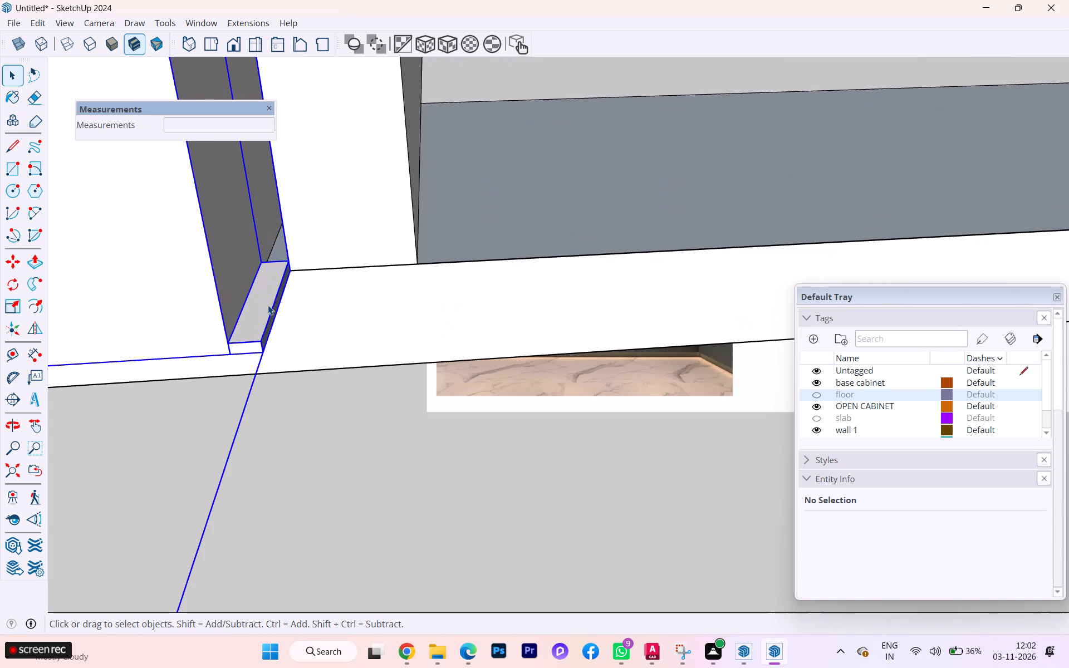
{"action": "double_click", "coordinate": [268, 305]}
{"action": "left_click", "coordinate": [267, 298]}
{"action": "key", "text": "p"}
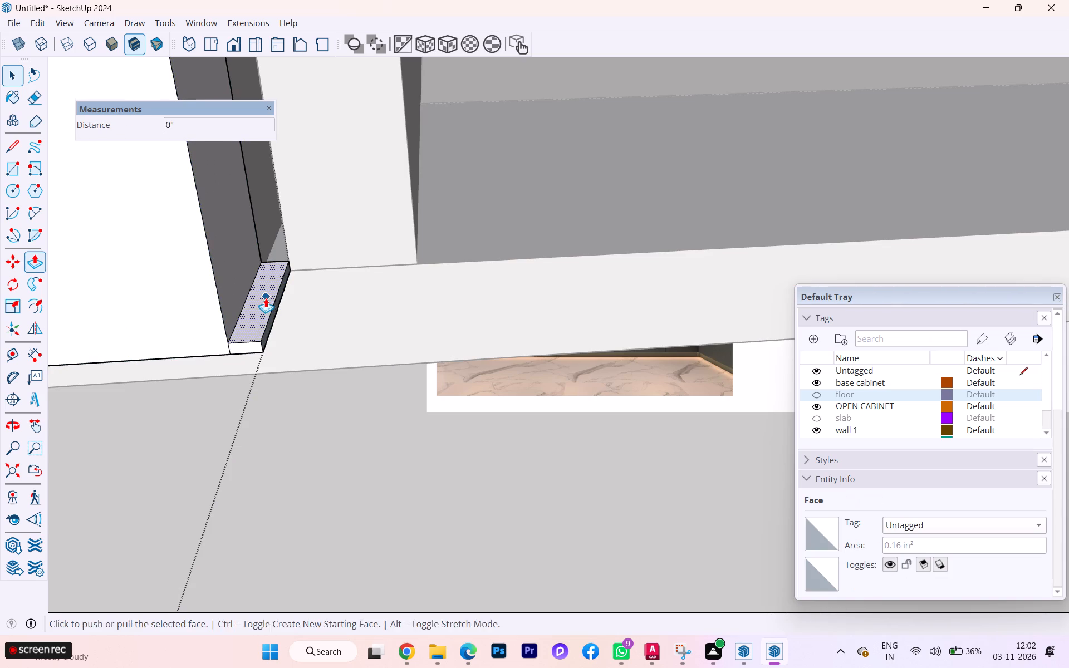
{"action": "left_click", "coordinate": [265, 298]}
{"action": "left_click", "coordinate": [254, 345]}
{"action": "scroll", "coordinate": [284, 278], "scroll_direction": "up", "scroll_amount": 8}
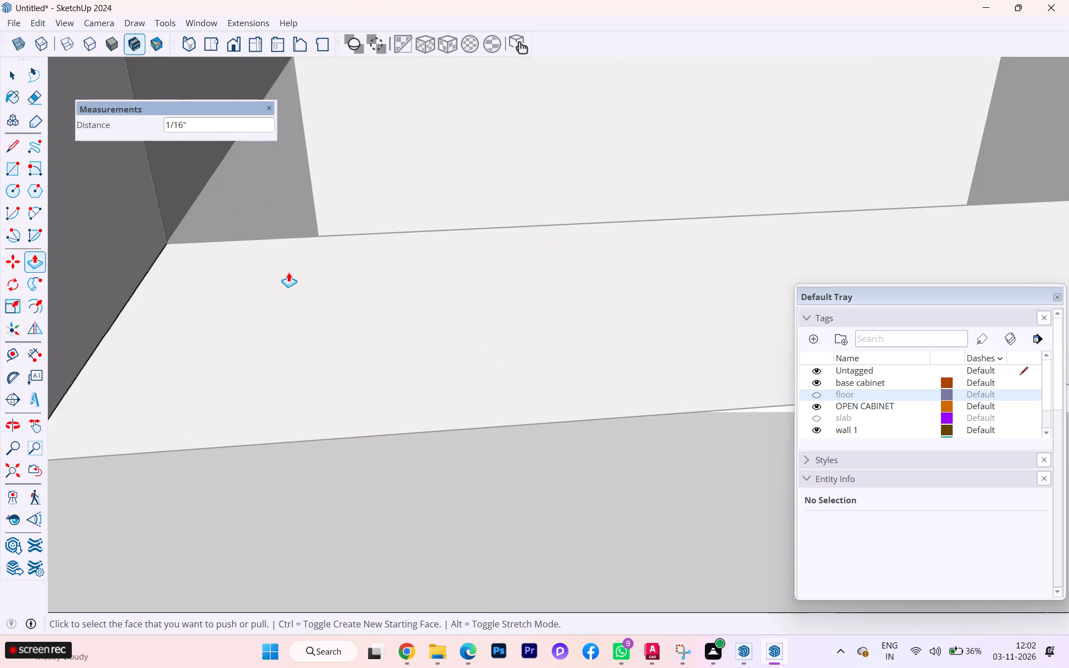
{"action": "scroll", "coordinate": [288, 272], "scroll_direction": "down", "scroll_amount": 2}
{"action": "key", "text": "space"}
{"action": "scroll", "coordinate": [297, 253], "scroll_direction": "down", "scroll_amount": 4}
{"action": "scroll", "coordinate": [297, 252], "scroll_direction": "up", "scroll_amount": 2}
{"action": "scroll", "coordinate": [296, 252], "scroll_direction": "down", "scroll_amount": 1}
{"action": "middle_click_drag", "start_coordinate": [290, 243], "coordinate": [277, 205]}
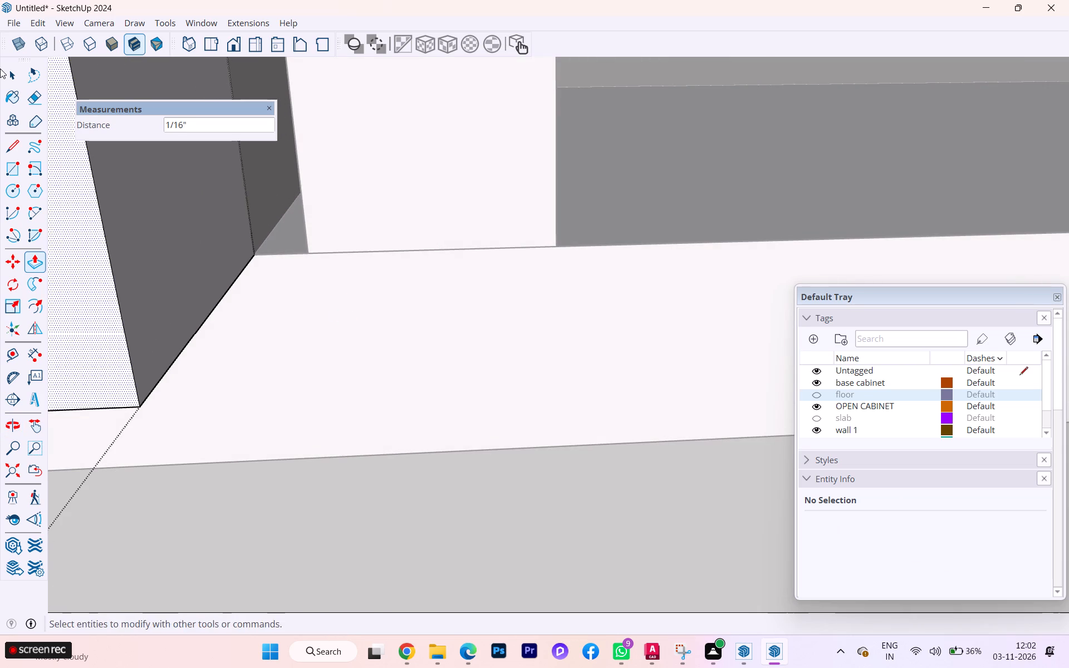
{"action": "left_click", "coordinate": [0, 70]}
{"action": "left_click", "coordinate": [33, 66]}
{"action": "left_click", "coordinate": [16, 73]}
{"action": "scroll", "coordinate": [32, 77], "scroll_direction": "down", "scroll_amount": 1}
{"action": "scroll", "coordinate": [39, 81], "scroll_direction": "up", "scroll_amount": 1}
{"action": "scroll", "coordinate": [46, 82], "scroll_direction": "down", "scroll_amount": 5}
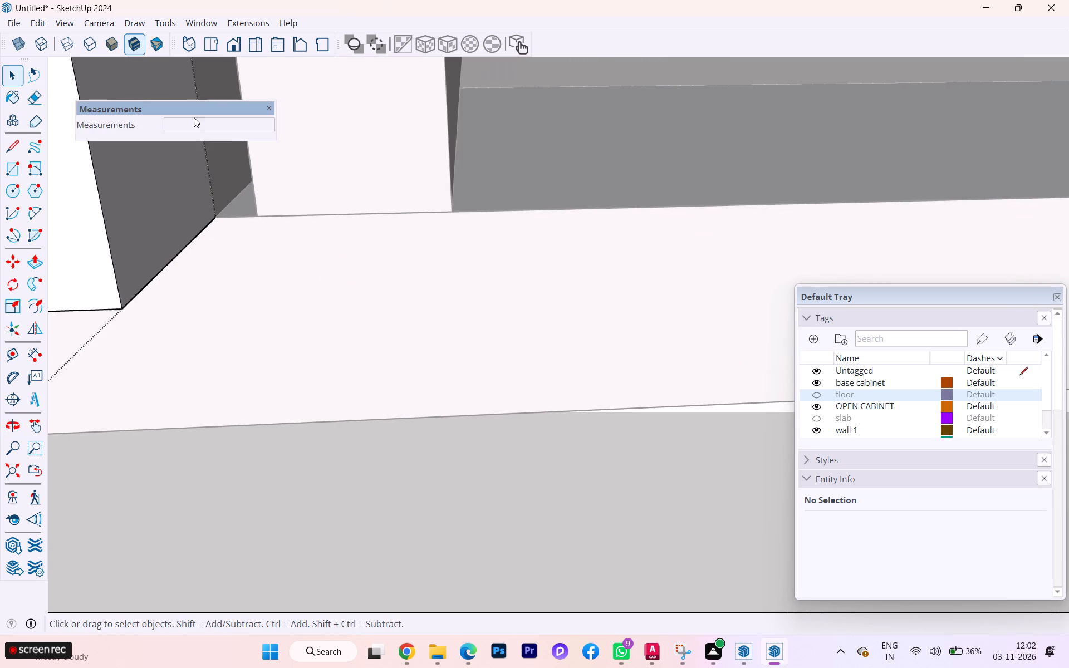
{"action": "scroll", "coordinate": [194, 117], "scroll_direction": "down", "scroll_amount": 4}
{"action": "scroll", "coordinate": [187, 140], "scroll_direction": "up", "scroll_amount": 1}
{"action": "scroll", "coordinate": [187, 141], "scroll_direction": "down", "scroll_amount": 1}
{"action": "scroll", "coordinate": [187, 141], "scroll_direction": "up", "scroll_amount": 2}
{"action": "scroll", "coordinate": [187, 141], "scroll_direction": "down", "scroll_amount": 5}
{"action": "scroll", "coordinate": [201, 157], "scroll_direction": "up", "scroll_amount": 1}
{"action": "scroll", "coordinate": [201, 157], "scroll_direction": "down", "scroll_amount": 7}
{"action": "scroll", "coordinate": [195, 155], "scroll_direction": "up", "scroll_amount": 2}
{"action": "scroll", "coordinate": [195, 155], "scroll_direction": "down", "scroll_amount": 4}
{"action": "scroll", "coordinate": [194, 153], "scroll_direction": "up", "scroll_amount": 4}
{"action": "scroll", "coordinate": [194, 153], "scroll_direction": "down", "scroll_amount": 10}
{"action": "scroll", "coordinate": [193, 154], "scroll_direction": "up", "scroll_amount": 2}
{"action": "scroll", "coordinate": [190, 155], "scroll_direction": "down", "scroll_amount": 8}
{"action": "scroll", "coordinate": [188, 159], "scroll_direction": "up", "scroll_amount": 2}
{"action": "scroll", "coordinate": [188, 160], "scroll_direction": "down", "scroll_amount": 15}
{"action": "scroll", "coordinate": [176, 164], "scroll_direction": "up", "scroll_amount": 2}
{"action": "scroll", "coordinate": [176, 165], "scroll_direction": "down", "scroll_amount": 4}
{"action": "left_click", "coordinate": [300, 299]}
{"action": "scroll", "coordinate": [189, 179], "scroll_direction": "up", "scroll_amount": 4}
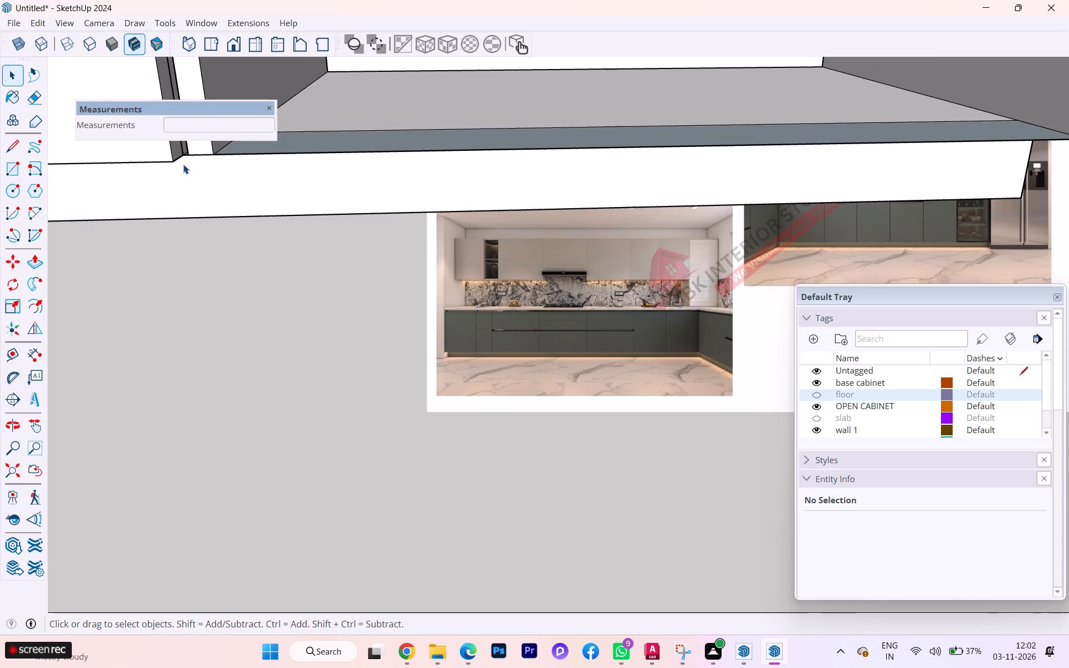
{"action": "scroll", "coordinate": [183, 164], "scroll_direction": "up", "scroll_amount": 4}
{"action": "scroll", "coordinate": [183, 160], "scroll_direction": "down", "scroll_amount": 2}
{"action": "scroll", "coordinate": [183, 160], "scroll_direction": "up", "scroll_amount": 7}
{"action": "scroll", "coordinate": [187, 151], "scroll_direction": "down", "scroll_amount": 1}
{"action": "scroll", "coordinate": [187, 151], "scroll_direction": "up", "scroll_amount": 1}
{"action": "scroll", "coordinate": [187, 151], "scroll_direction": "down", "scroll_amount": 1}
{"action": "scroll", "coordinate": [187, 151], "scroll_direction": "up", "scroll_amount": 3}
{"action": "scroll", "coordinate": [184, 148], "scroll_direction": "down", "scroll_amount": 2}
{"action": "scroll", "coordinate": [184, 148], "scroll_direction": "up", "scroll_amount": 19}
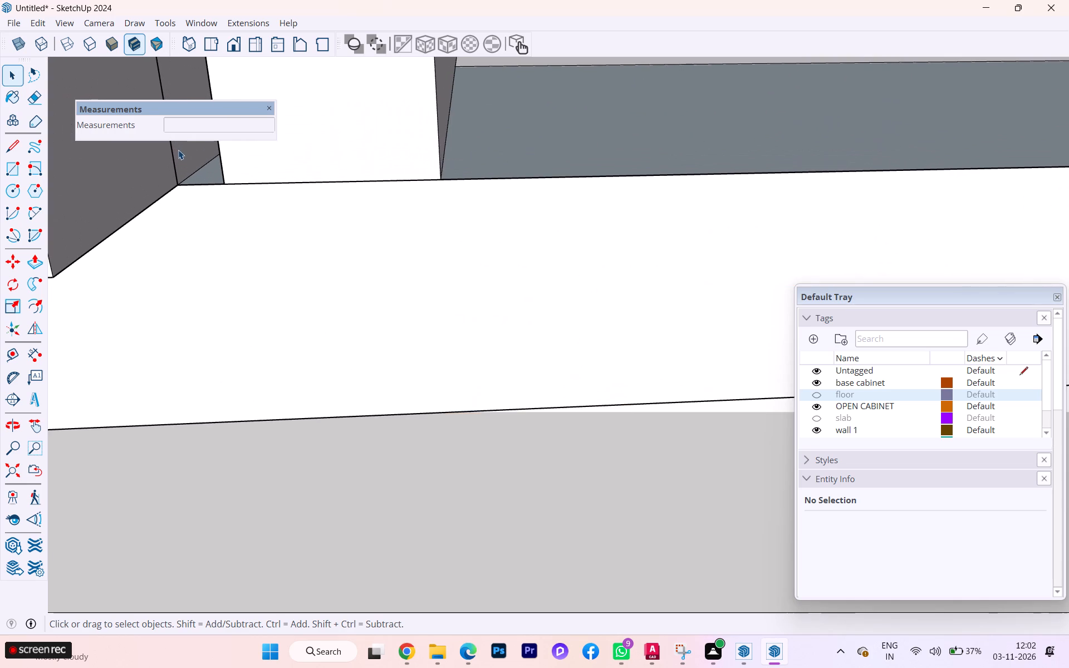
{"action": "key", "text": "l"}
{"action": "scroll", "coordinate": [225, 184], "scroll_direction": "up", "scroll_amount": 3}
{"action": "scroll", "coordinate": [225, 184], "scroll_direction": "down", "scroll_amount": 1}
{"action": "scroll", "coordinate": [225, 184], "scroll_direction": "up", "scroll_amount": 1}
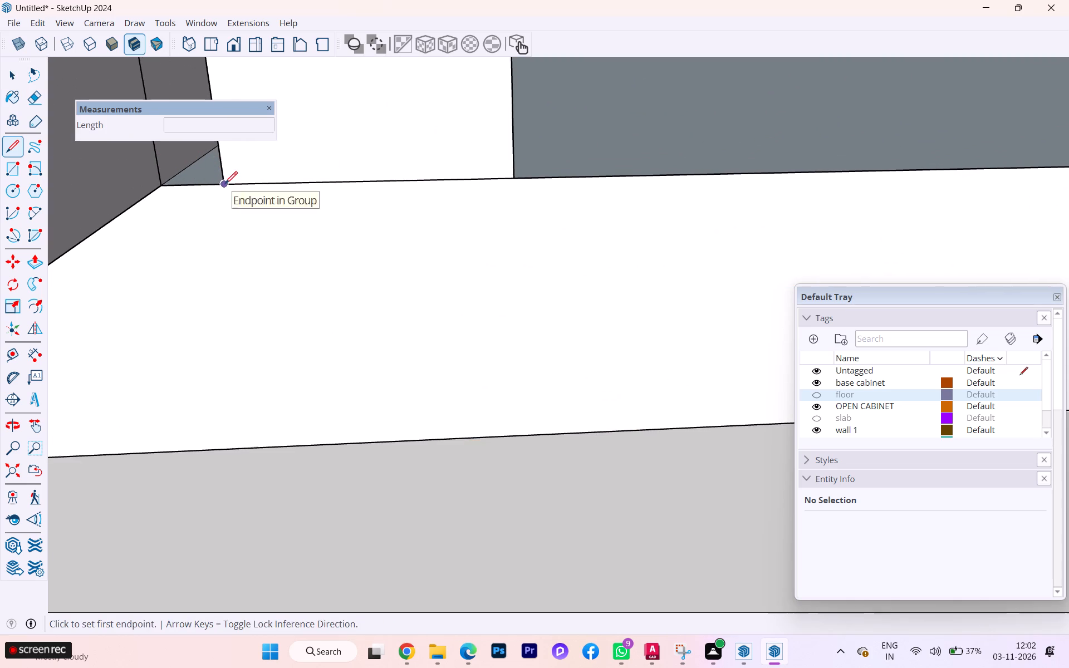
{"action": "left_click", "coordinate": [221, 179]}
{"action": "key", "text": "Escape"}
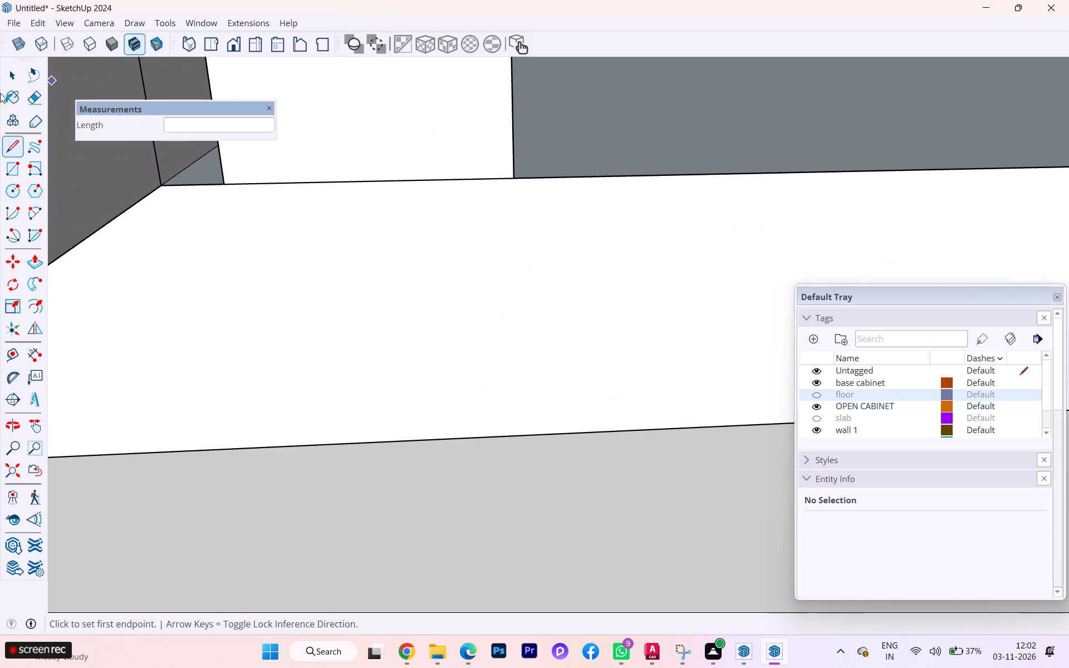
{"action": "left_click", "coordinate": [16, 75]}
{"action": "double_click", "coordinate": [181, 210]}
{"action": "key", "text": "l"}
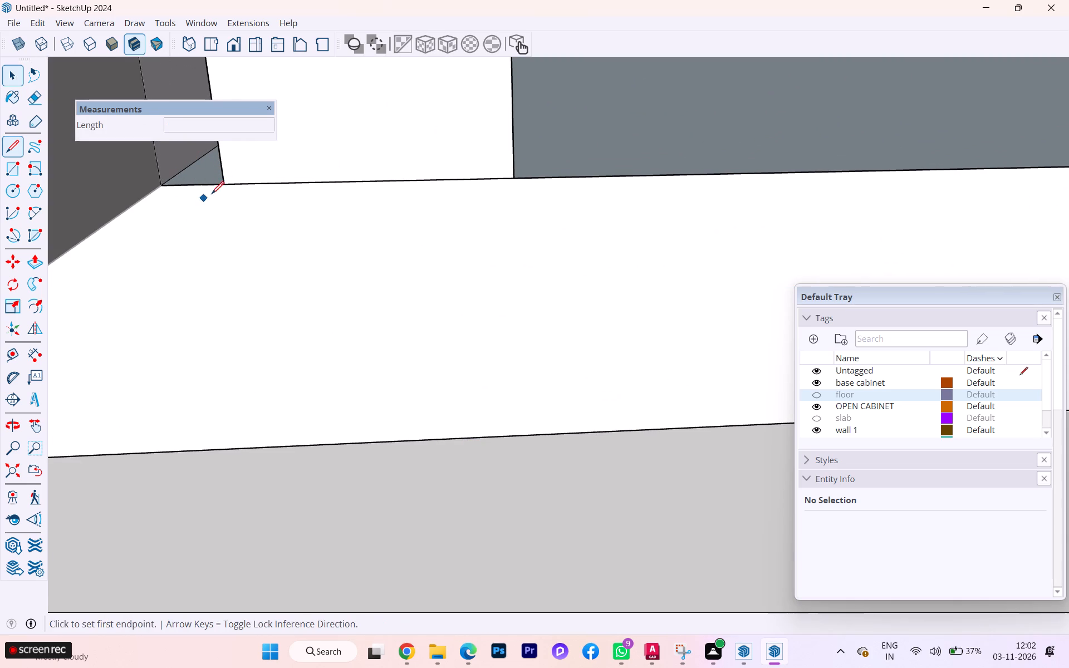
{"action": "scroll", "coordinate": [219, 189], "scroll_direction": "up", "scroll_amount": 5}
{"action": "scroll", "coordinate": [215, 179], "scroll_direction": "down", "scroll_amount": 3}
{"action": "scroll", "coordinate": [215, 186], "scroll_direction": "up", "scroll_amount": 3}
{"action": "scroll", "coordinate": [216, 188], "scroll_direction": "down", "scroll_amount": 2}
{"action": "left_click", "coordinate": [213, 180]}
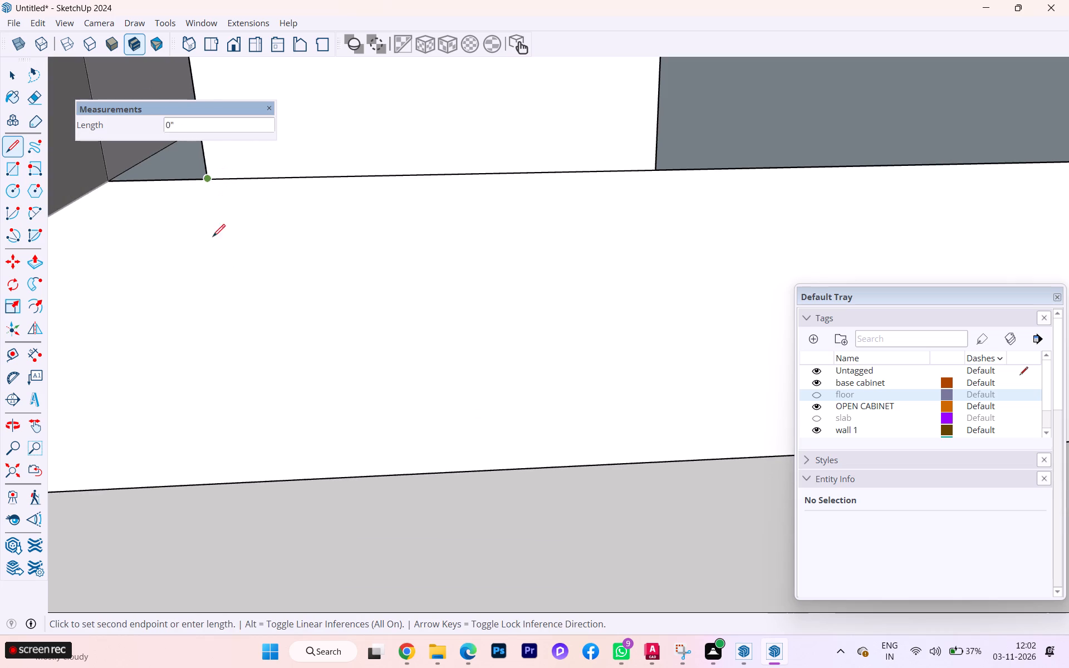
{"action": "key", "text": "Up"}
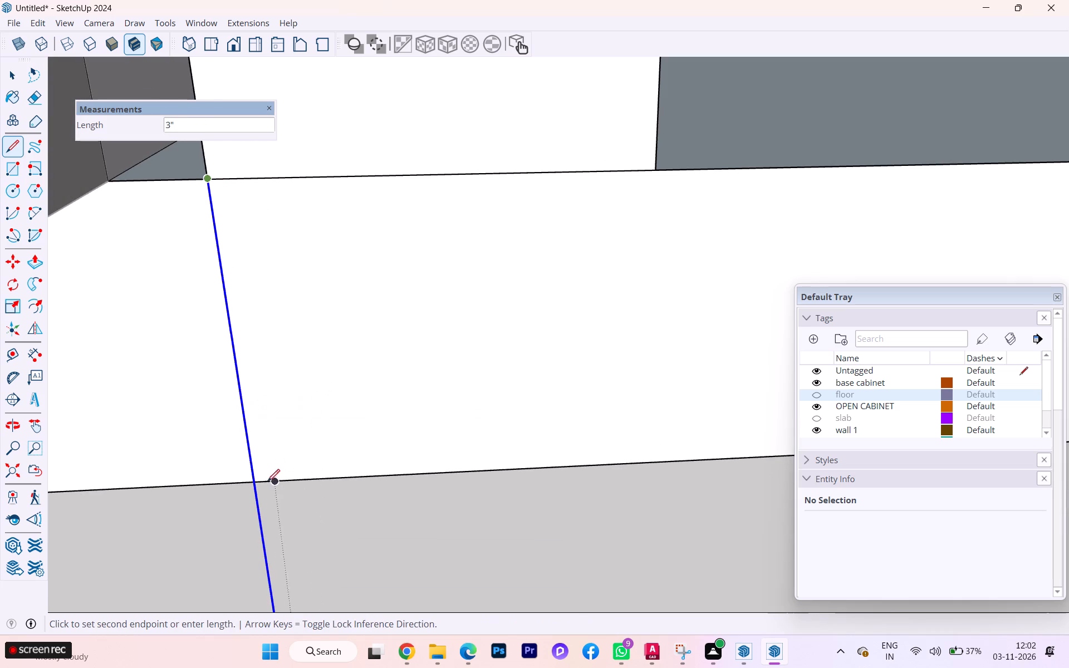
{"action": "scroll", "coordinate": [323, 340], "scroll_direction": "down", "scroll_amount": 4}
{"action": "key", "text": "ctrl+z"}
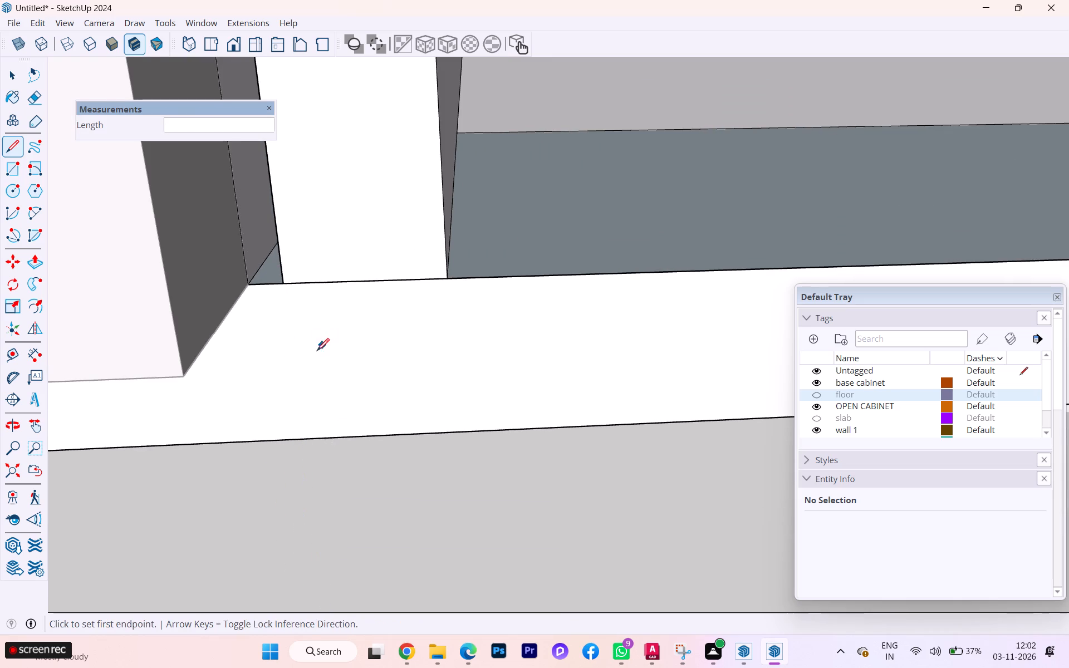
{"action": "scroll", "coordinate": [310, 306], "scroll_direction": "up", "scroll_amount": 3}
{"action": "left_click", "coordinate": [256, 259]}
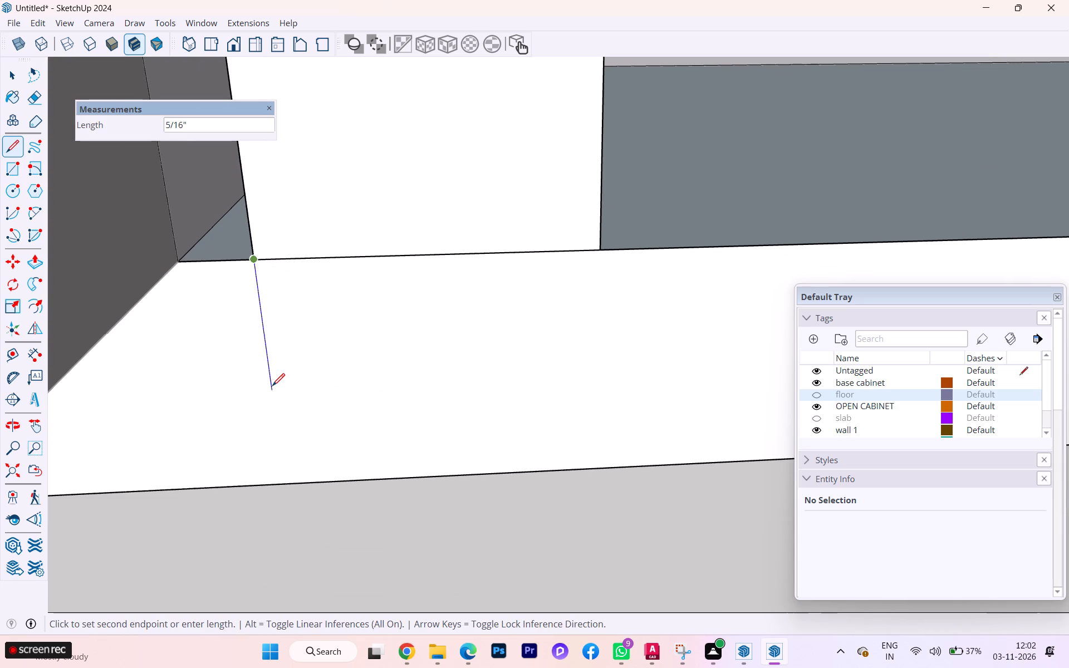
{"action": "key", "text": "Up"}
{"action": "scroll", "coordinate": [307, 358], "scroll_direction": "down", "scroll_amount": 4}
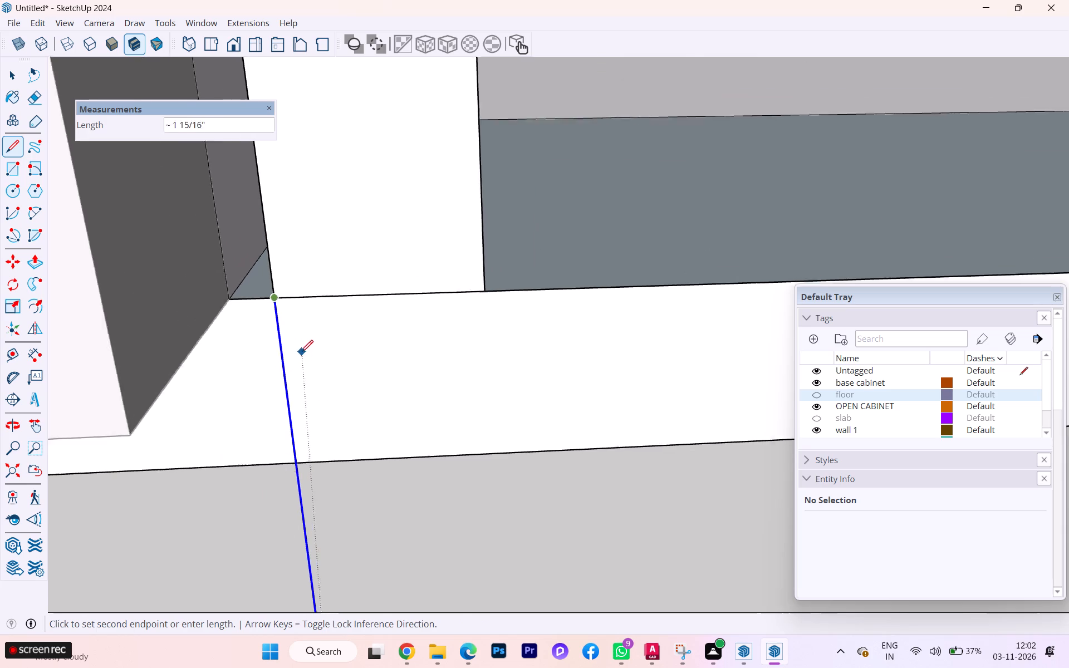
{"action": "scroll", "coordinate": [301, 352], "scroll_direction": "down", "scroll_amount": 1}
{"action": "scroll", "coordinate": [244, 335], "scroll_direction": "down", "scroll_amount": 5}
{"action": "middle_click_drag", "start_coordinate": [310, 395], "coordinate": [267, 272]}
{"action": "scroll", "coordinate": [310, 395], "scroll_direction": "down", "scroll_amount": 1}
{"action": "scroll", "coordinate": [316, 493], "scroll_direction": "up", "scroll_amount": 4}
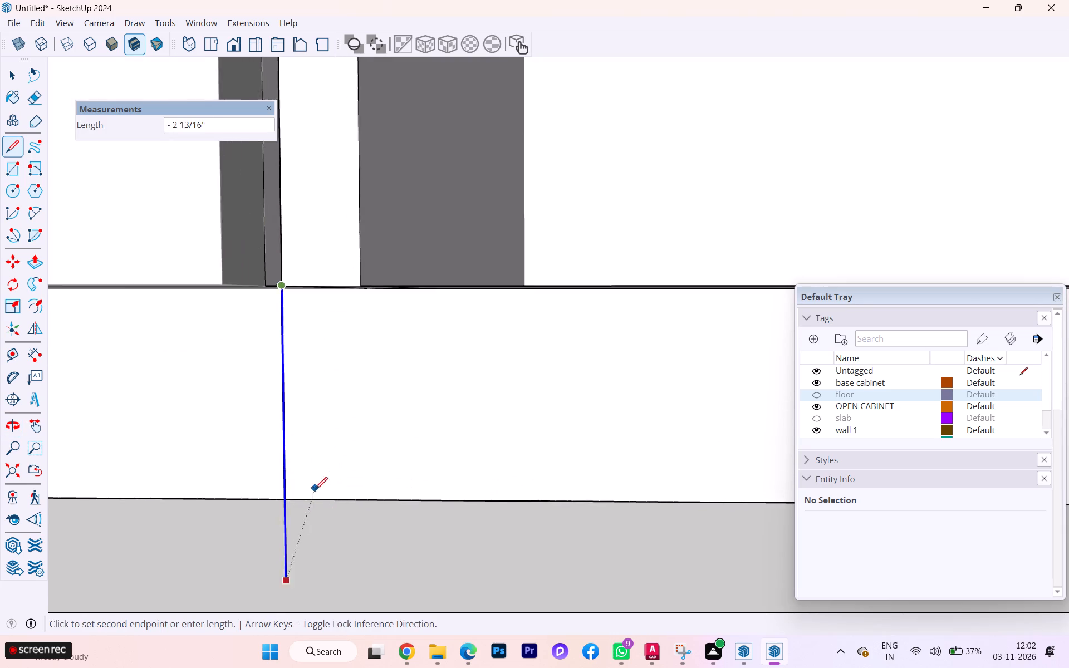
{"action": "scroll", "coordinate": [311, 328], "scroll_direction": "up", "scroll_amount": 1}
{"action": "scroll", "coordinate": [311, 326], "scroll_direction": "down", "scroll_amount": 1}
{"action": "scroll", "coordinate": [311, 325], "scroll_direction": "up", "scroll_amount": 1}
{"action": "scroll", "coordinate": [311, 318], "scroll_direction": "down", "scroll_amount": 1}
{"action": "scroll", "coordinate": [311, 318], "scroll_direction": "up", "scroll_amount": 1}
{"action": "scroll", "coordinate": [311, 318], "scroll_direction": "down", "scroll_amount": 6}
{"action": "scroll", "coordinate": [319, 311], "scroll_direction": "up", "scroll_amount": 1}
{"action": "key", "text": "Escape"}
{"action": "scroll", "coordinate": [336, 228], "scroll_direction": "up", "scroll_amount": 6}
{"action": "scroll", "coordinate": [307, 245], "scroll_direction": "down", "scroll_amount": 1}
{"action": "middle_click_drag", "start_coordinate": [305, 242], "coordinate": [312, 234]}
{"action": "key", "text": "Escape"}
Push/Pull the bottom face of the last tall unit's inner side panel down 3" to the base of the plinth.
{"action": "scroll", "coordinate": [262, 217], "scroll_direction": "up", "scroll_amount": 2}
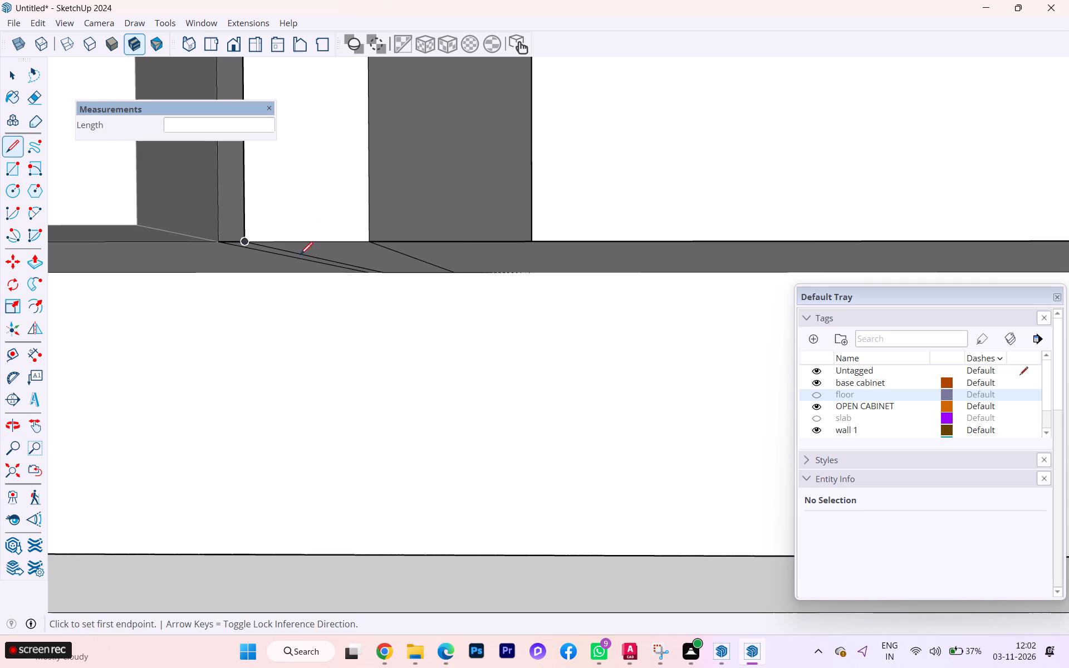
{"action": "scroll", "coordinate": [300, 254], "scroll_direction": "up", "scroll_amount": 2}
{"action": "scroll", "coordinate": [303, 257], "scroll_direction": "down", "scroll_amount": 1}
{"action": "scroll", "coordinate": [326, 271], "scroll_direction": "up", "scroll_amount": 1}
{"action": "scroll", "coordinate": [394, 291], "scroll_direction": "up", "scroll_amount": 2}
{"action": "scroll", "coordinate": [435, 291], "scroll_direction": "down", "scroll_amount": 1}
{"action": "scroll", "coordinate": [435, 291], "scroll_direction": "up", "scroll_amount": 1}
{"action": "scroll", "coordinate": [435, 291], "scroll_direction": "down", "scroll_amount": 1}
{"action": "scroll", "coordinate": [435, 291], "scroll_direction": "up", "scroll_amount": 1}
{"action": "scroll", "coordinate": [427, 286], "scroll_direction": "down", "scroll_amount": 1}
{"action": "scroll", "coordinate": [427, 285], "scroll_direction": "up", "scroll_amount": 2}
{"action": "scroll", "coordinate": [427, 285], "scroll_direction": "down", "scroll_amount": 2}
{"action": "scroll", "coordinate": [425, 285], "scroll_direction": "up", "scroll_amount": 1}
{"action": "scroll", "coordinate": [330, 263], "scroll_direction": "down", "scroll_amount": 10}
{"action": "scroll", "coordinate": [337, 273], "scroll_direction": "up", "scroll_amount": 5}
{"action": "scroll", "coordinate": [339, 276], "scroll_direction": "down", "scroll_amount": 2}
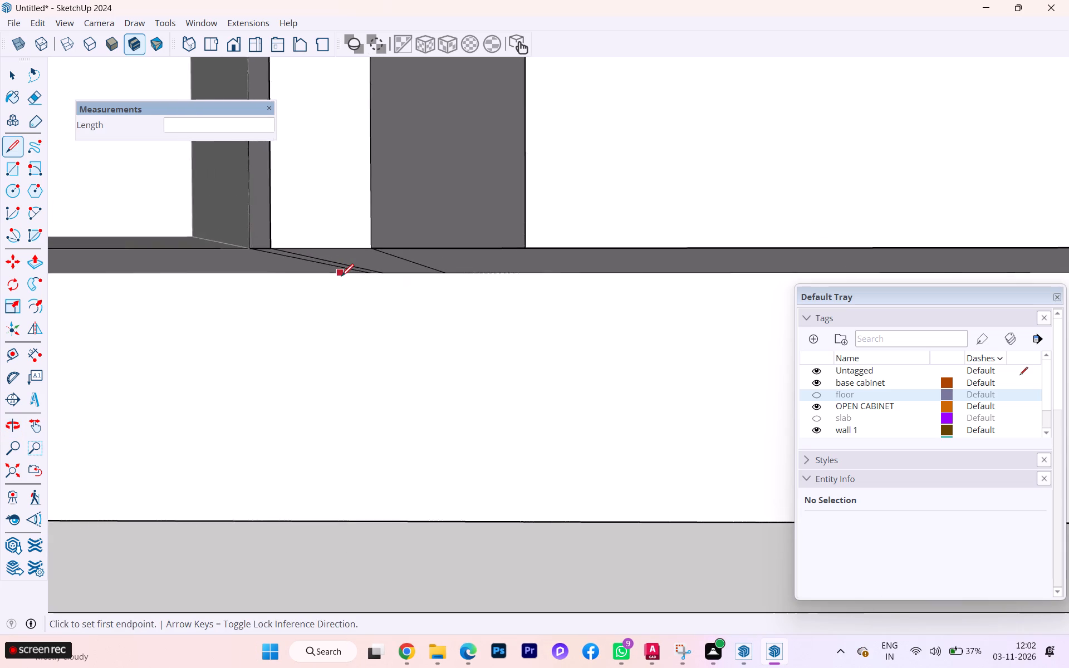
{"action": "scroll", "coordinate": [341, 276], "scroll_direction": "down", "scroll_amount": 2}
{"action": "scroll", "coordinate": [342, 276], "scroll_direction": "up", "scroll_amount": 1}
{"action": "scroll", "coordinate": [342, 276], "scroll_direction": "down", "scroll_amount": 3}
{"action": "scroll", "coordinate": [338, 273], "scroll_direction": "up", "scroll_amount": 1}
{"action": "middle_click_drag", "start_coordinate": [339, 271], "coordinate": [349, 213]}
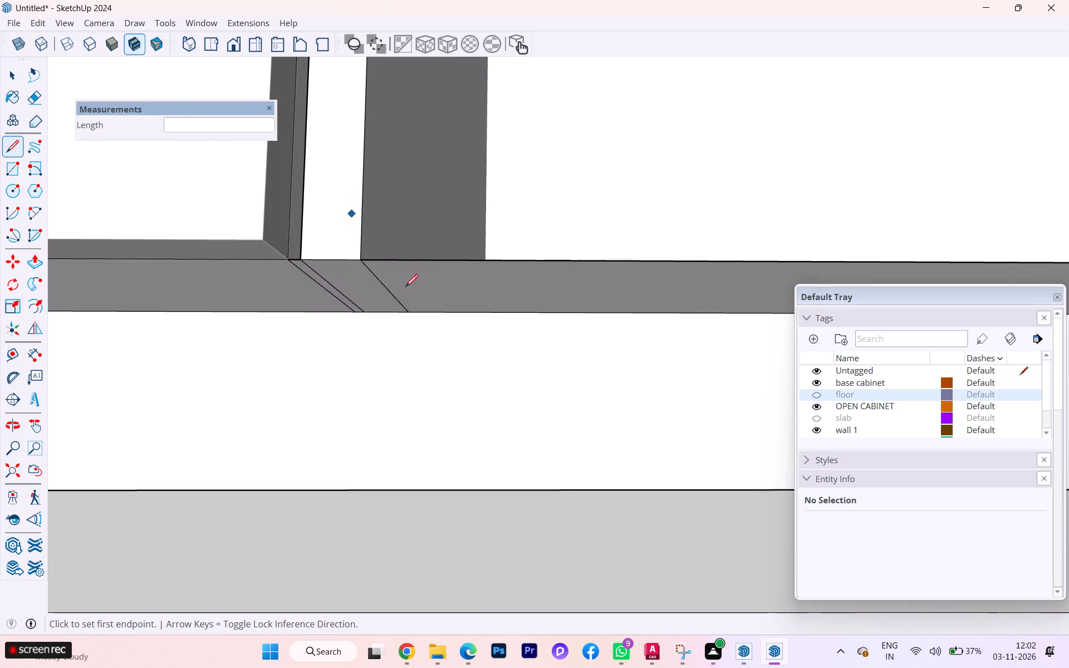
{"action": "left_click", "coordinate": [14, 70]}
{"action": "left_click", "coordinate": [350, 278]}
{"action": "key", "text": "p"}
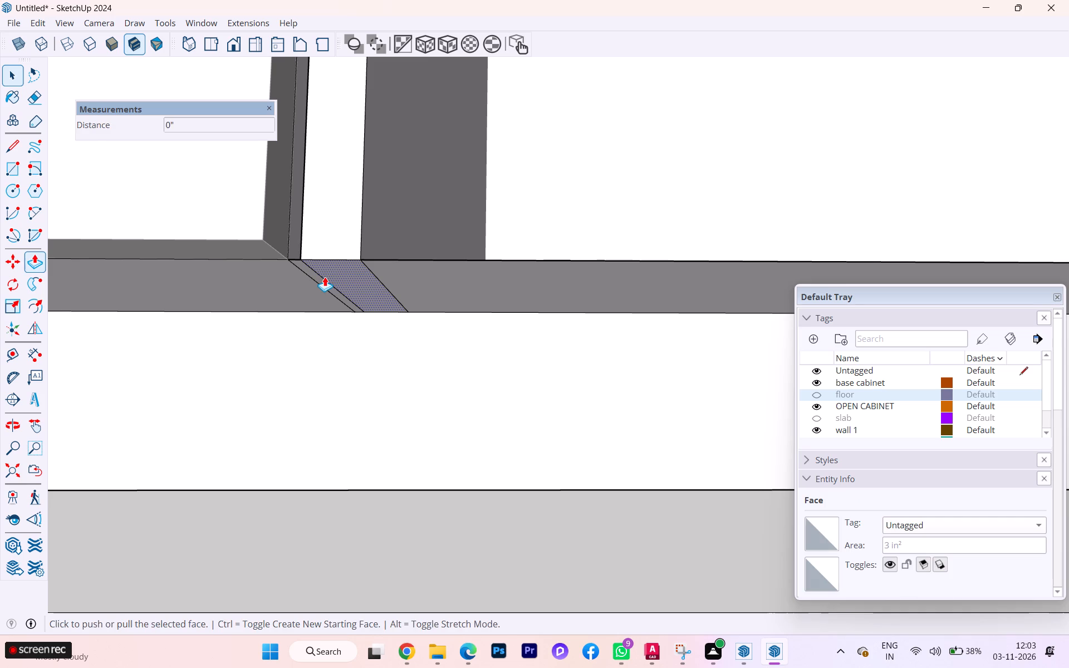
{"action": "left_click", "coordinate": [330, 274]}
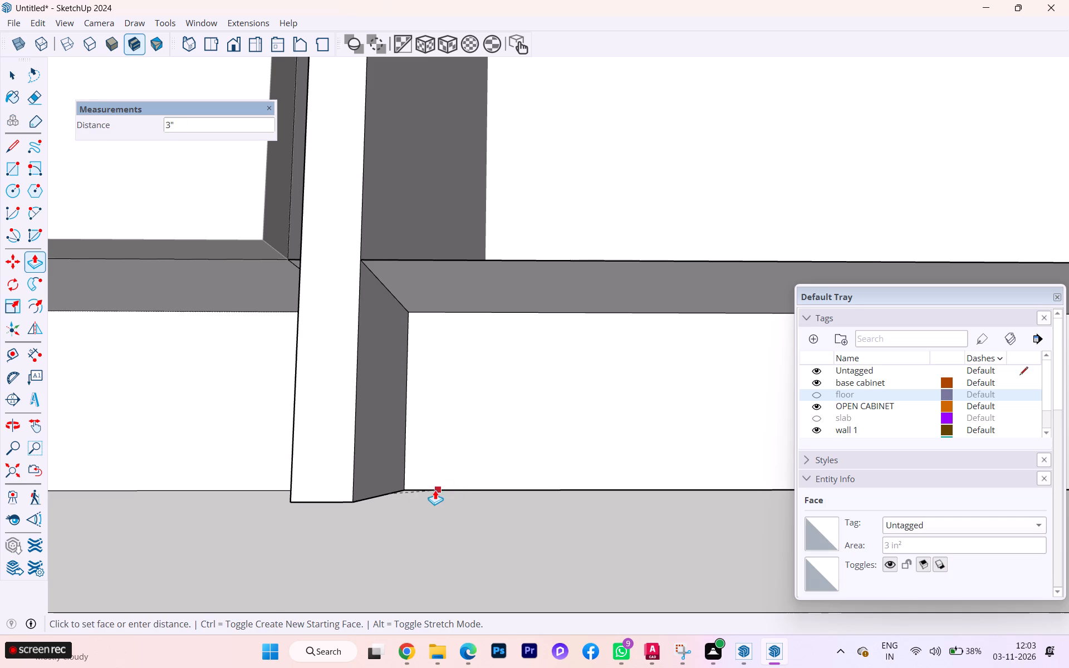
{"action": "left_click", "coordinate": [434, 490]}
Push/Pull the front face of the last tall unit's plinth forward, flush with the front edge of the side panel.
{"action": "scroll", "coordinate": [405, 293], "scroll_direction": "down", "scroll_amount": 1}
{"action": "middle_click_drag", "start_coordinate": [419, 302], "coordinate": [105, 328]}
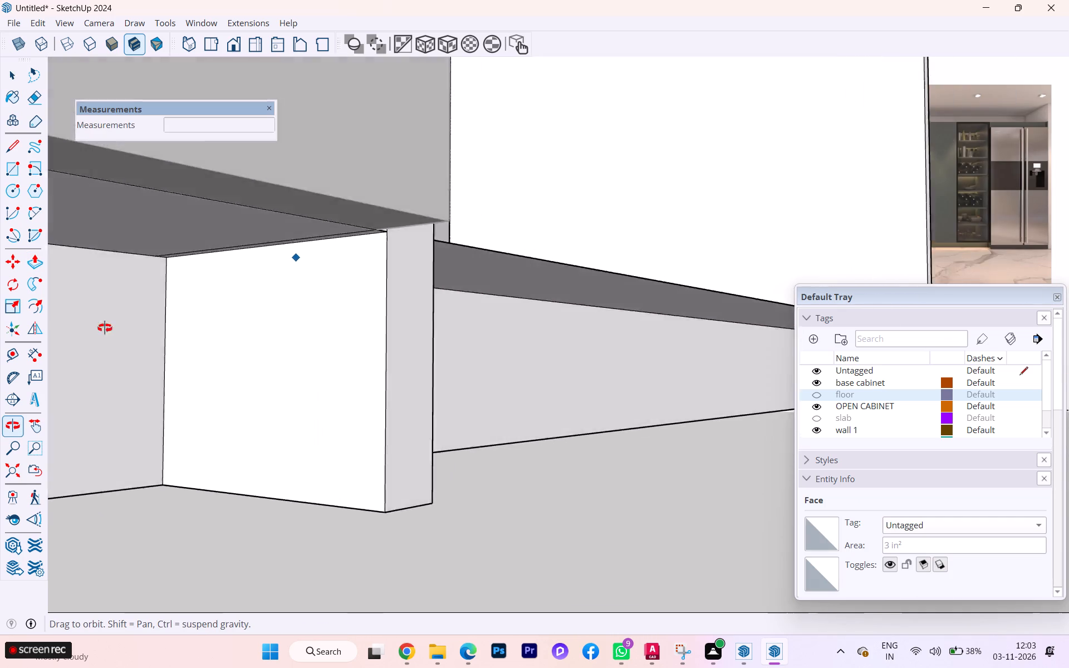
{"action": "middle_click_drag", "start_coordinate": [105, 328], "coordinate": [308, 379]}
{"action": "scroll", "coordinate": [284, 278], "scroll_direction": "down", "scroll_amount": 6}
{"action": "scroll", "coordinate": [290, 272], "scroll_direction": "up", "scroll_amount": 1}
{"action": "scroll", "coordinate": [291, 272], "scroll_direction": "down", "scroll_amount": 1}
{"action": "scroll", "coordinate": [292, 268], "scroll_direction": "up", "scroll_amount": 5}
{"action": "scroll", "coordinate": [295, 263], "scroll_direction": "down", "scroll_amount": 2}
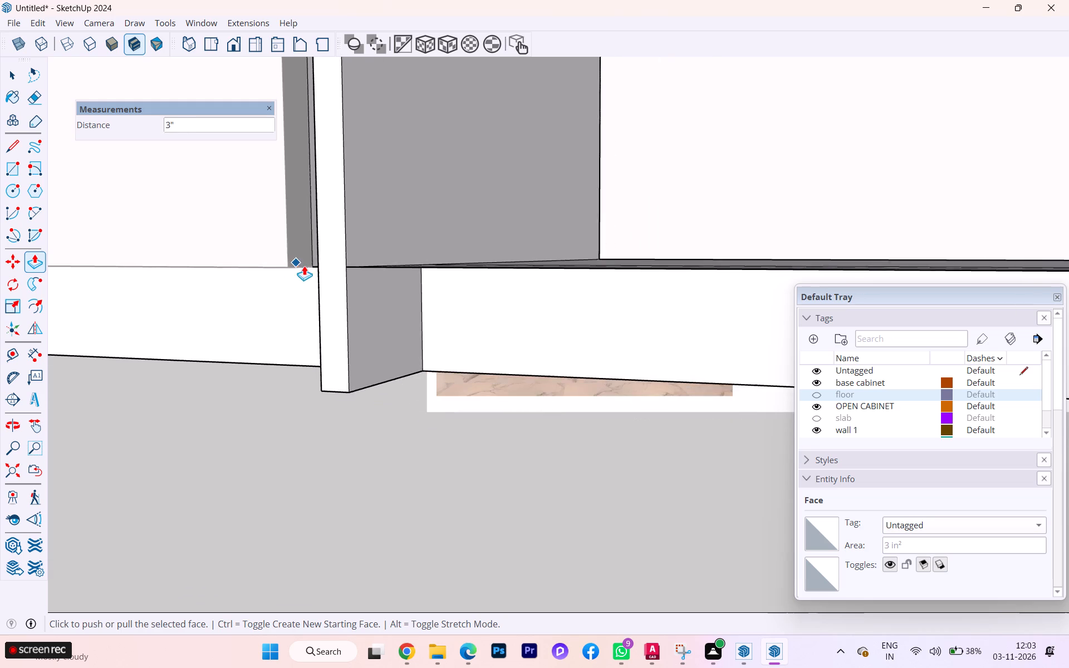
{"action": "scroll", "coordinate": [304, 266], "scroll_direction": "down", "scroll_amount": 3}
{"action": "middle_click_drag", "start_coordinate": [447, 244], "coordinate": [621, 442]}
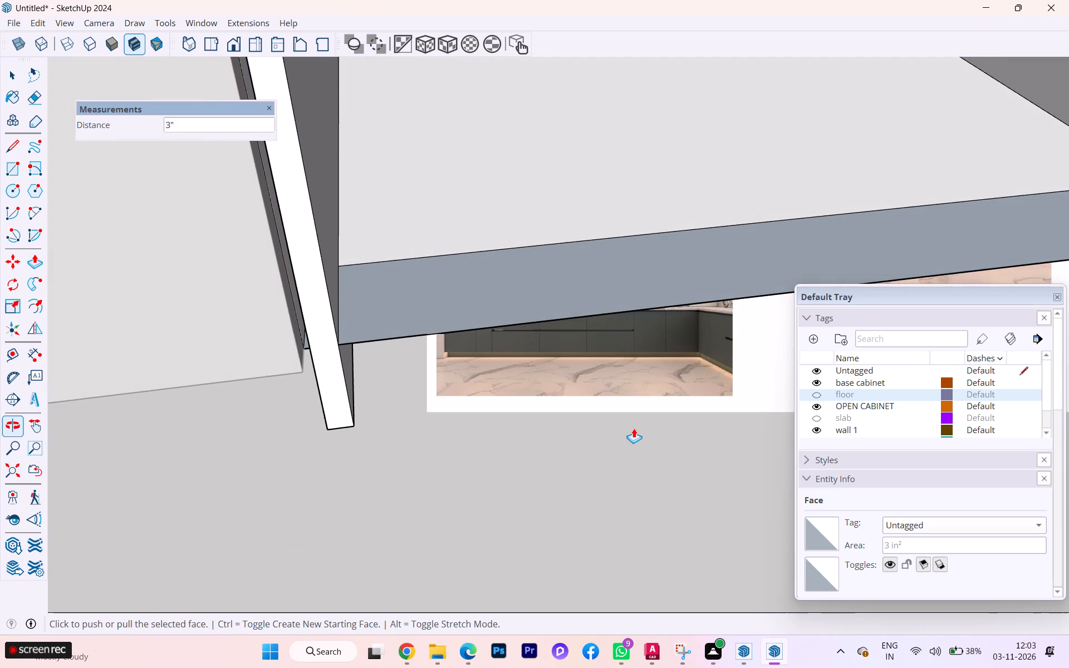
{"action": "scroll", "coordinate": [457, 289], "scroll_direction": "down", "scroll_amount": 3}
{"action": "scroll", "coordinate": [457, 290], "scroll_direction": "up", "scroll_amount": 3}
{"action": "scroll", "coordinate": [457, 290], "scroll_direction": "down", "scroll_amount": 4}
{"action": "middle_click_drag", "start_coordinate": [448, 273], "coordinate": [390, 175]}
{"action": "scroll", "coordinate": [402, 243], "scroll_direction": "up", "scroll_amount": 2}
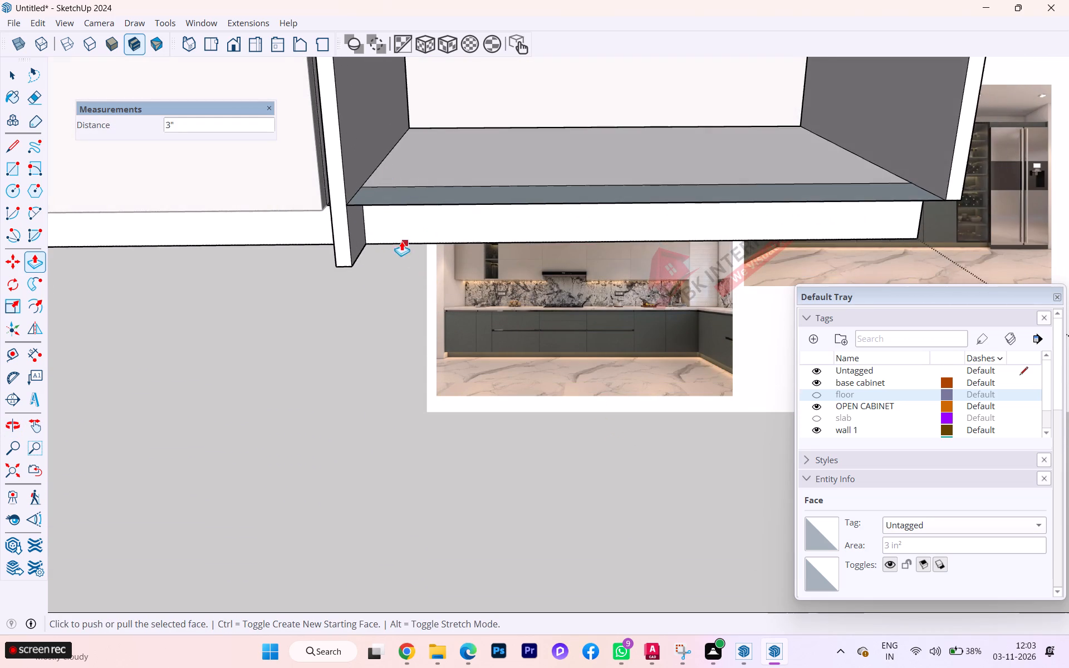
{"action": "scroll", "coordinate": [401, 241], "scroll_direction": "up", "scroll_amount": 1}
{"action": "key", "text": "Escape"}
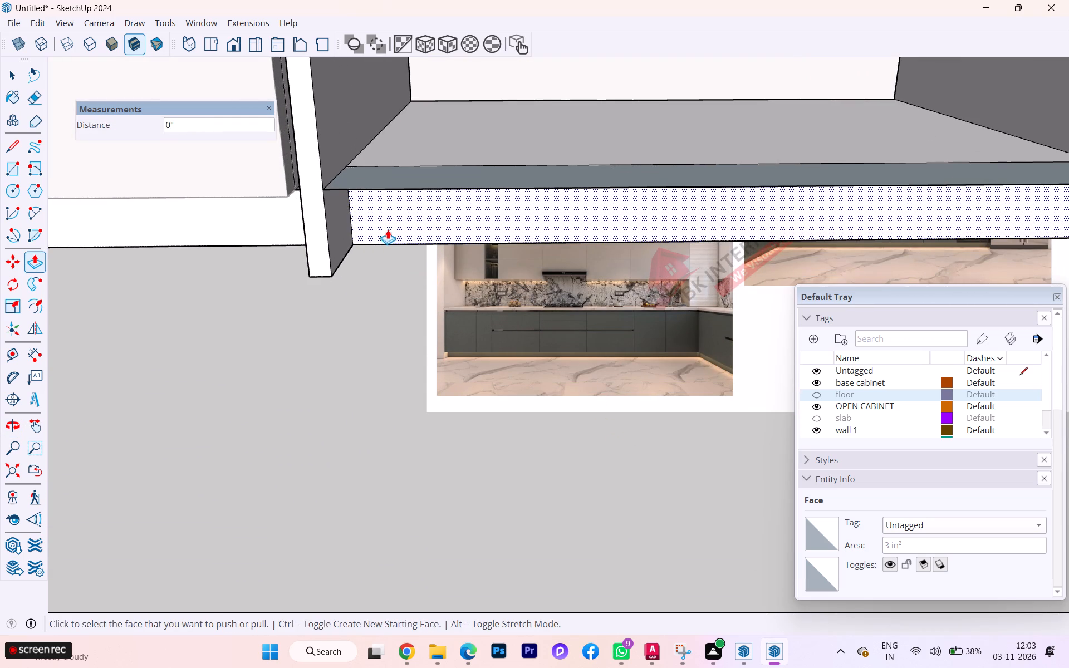
{"action": "left_click", "coordinate": [388, 229]}
{"action": "left_click", "coordinate": [326, 218]}
Push/Pull the top face of the last tall unit's bottom panel down 2 1/2".
{"action": "scroll", "coordinate": [312, 219], "scroll_direction": "down", "scroll_amount": 1}
{"action": "scroll", "coordinate": [310, 221], "scroll_direction": "up", "scroll_amount": 1}
{"action": "scroll", "coordinate": [306, 223], "scroll_direction": "down", "scroll_amount": 1}
{"action": "left_click", "coordinate": [457, 167]}
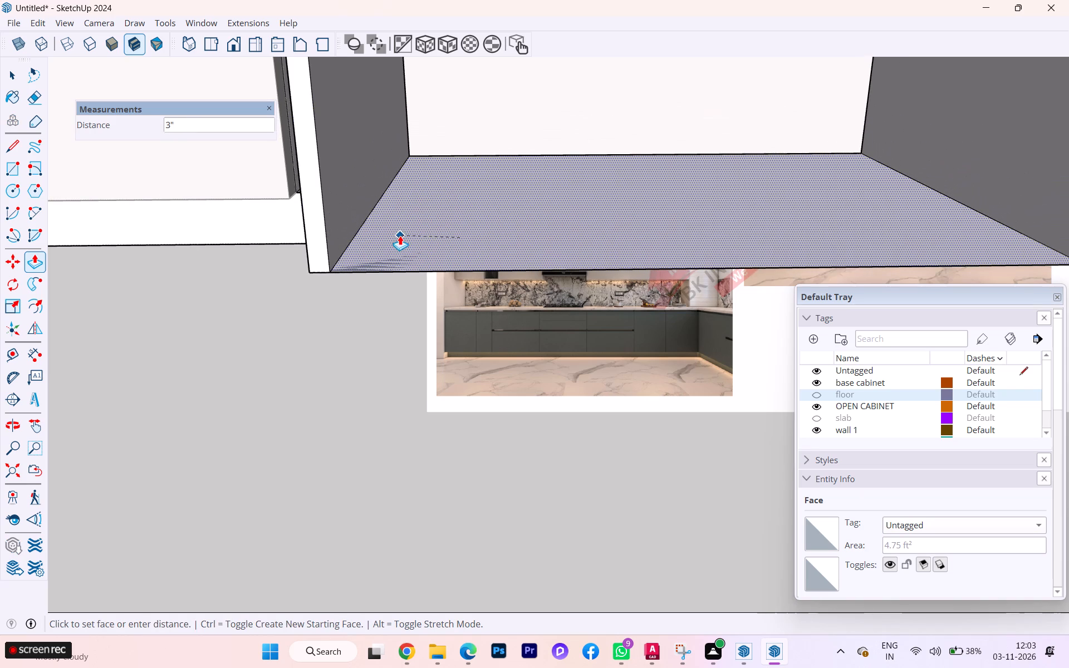
{"action": "left_click", "coordinate": [334, 234]}
Erase the leftover edge crossing the front of the last tall unit's outer side panel near its foot.
{"action": "scroll", "coordinate": [244, 235], "scroll_direction": "down", "scroll_amount": 1}
{"action": "scroll", "coordinate": [244, 237], "scroll_direction": "up", "scroll_amount": 1}
{"action": "scroll", "coordinate": [243, 240], "scroll_direction": "down", "scroll_amount": 3}
{"action": "scroll", "coordinate": [244, 244], "scroll_direction": "up", "scroll_amount": 3}
{"action": "scroll", "coordinate": [246, 245], "scroll_direction": "down", "scroll_amount": 1}
{"action": "scroll", "coordinate": [396, 254], "scroll_direction": "down", "scroll_amount": 3}
{"action": "scroll", "coordinate": [400, 262], "scroll_direction": "up", "scroll_amount": 4}
{"action": "scroll", "coordinate": [400, 262], "scroll_direction": "down", "scroll_amount": 2}
{"action": "scroll", "coordinate": [347, 236], "scroll_direction": "down", "scroll_amount": 3}
{"action": "scroll", "coordinate": [345, 237], "scroll_direction": "up", "scroll_amount": 1}
{"action": "scroll", "coordinate": [345, 238], "scroll_direction": "down", "scroll_amount": 3}
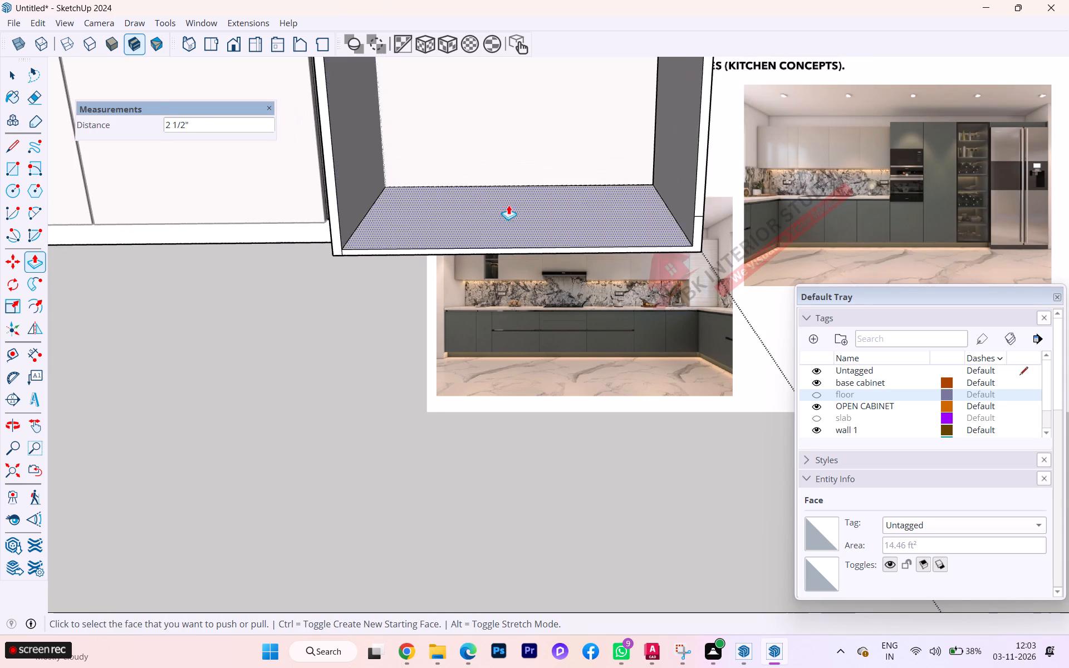
{"action": "scroll", "coordinate": [508, 205], "scroll_direction": "down", "scroll_amount": 2}
{"action": "middle_click_drag", "start_coordinate": [511, 203], "coordinate": [420, 225]}
{"action": "scroll", "coordinate": [563, 212], "scroll_direction": "up", "scroll_amount": 3}
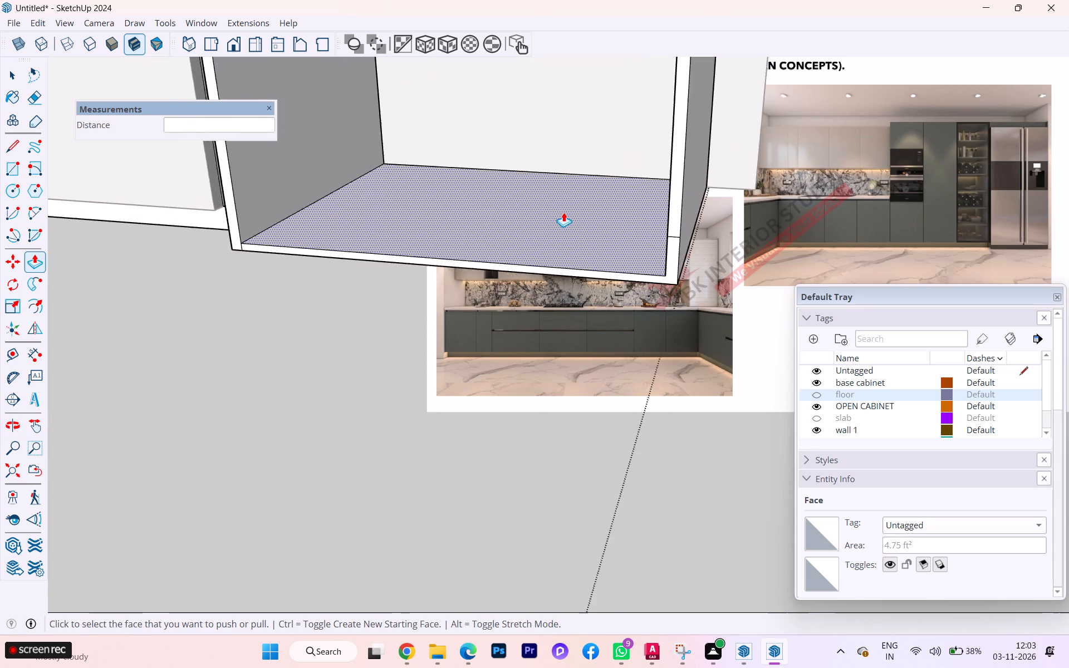
{"action": "scroll", "coordinate": [563, 212], "scroll_direction": "up", "scroll_amount": 5}
{"action": "key", "text": "e"}
{"action": "scroll", "coordinate": [714, 237], "scroll_direction": "up", "scroll_amount": 3}
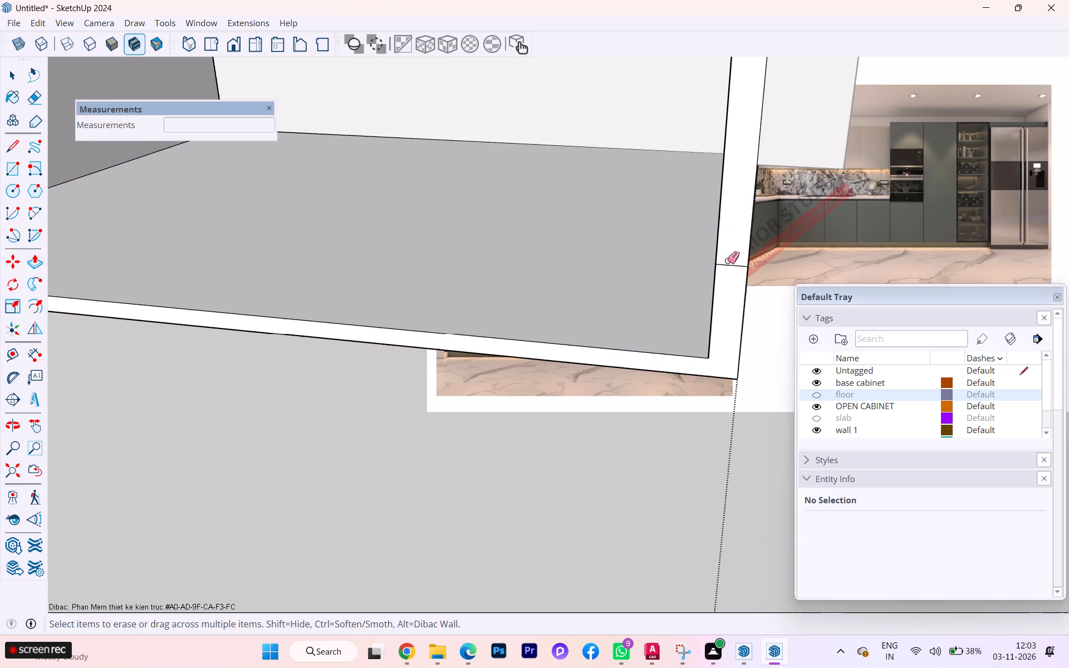
{"action": "left_click", "coordinate": [727, 266]}
Examine the last tall unit's lowered base and its alignment with the adjoining tall cabinets.
{"action": "scroll", "coordinate": [430, 177], "scroll_direction": "down", "scroll_amount": 5}
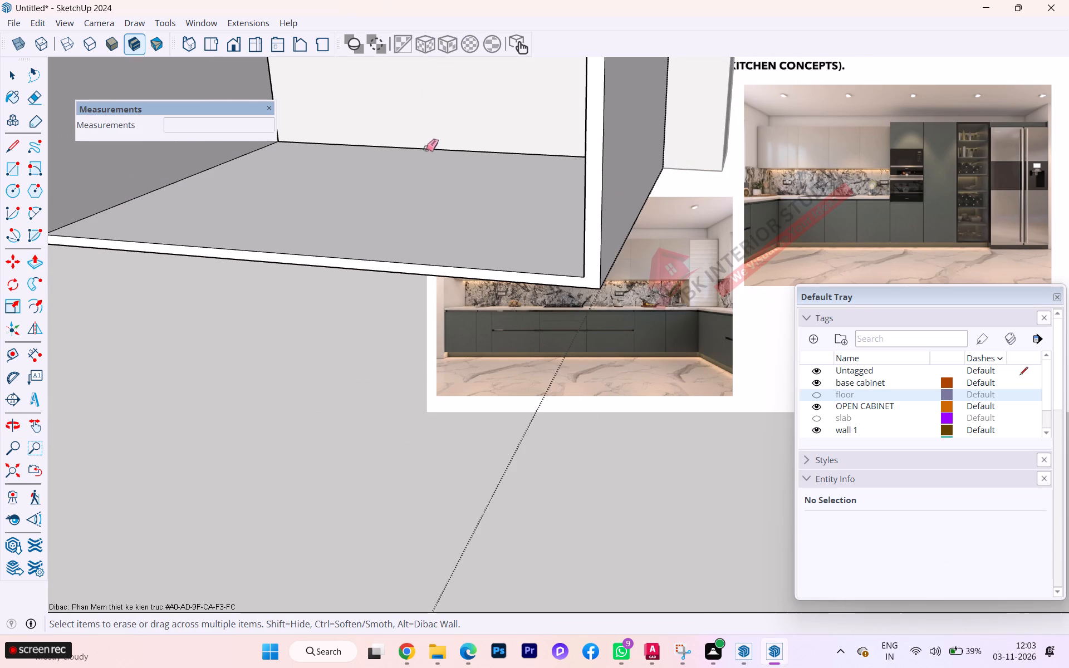
{"action": "scroll", "coordinate": [428, 158], "scroll_direction": "down", "scroll_amount": 2}
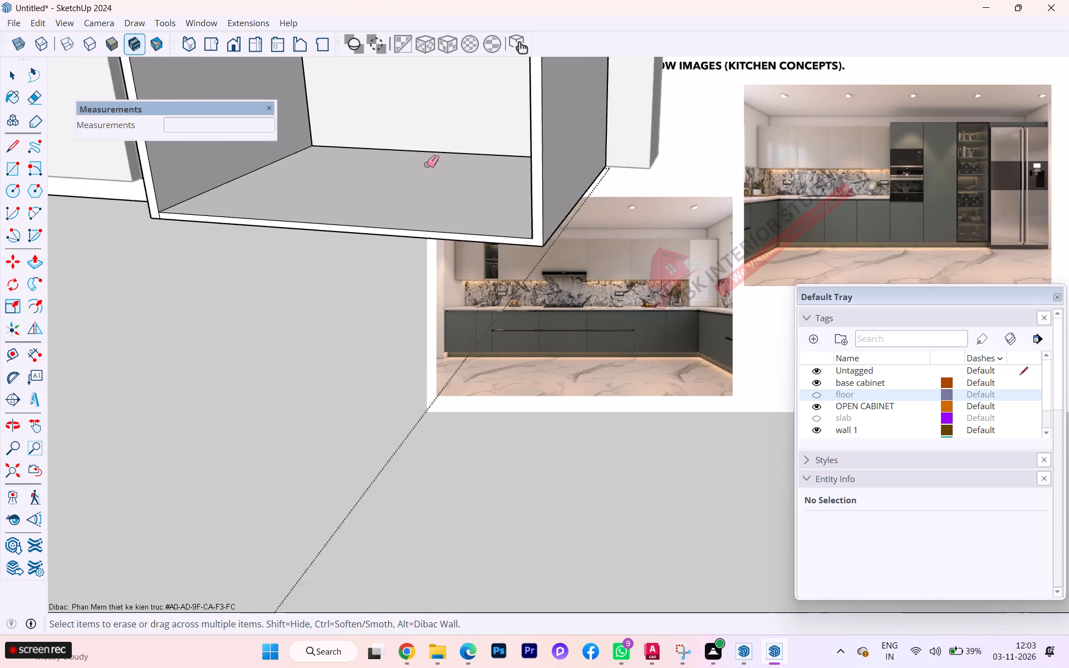
{"action": "scroll", "coordinate": [426, 164], "scroll_direction": "down", "scroll_amount": 5}
{"action": "scroll", "coordinate": [273, 198], "scroll_direction": "up", "scroll_amount": 1}
{"action": "scroll", "coordinate": [271, 200], "scroll_direction": "down", "scroll_amount": 3}
{"action": "middle_click_drag", "start_coordinate": [272, 215], "coordinate": [274, 261]}
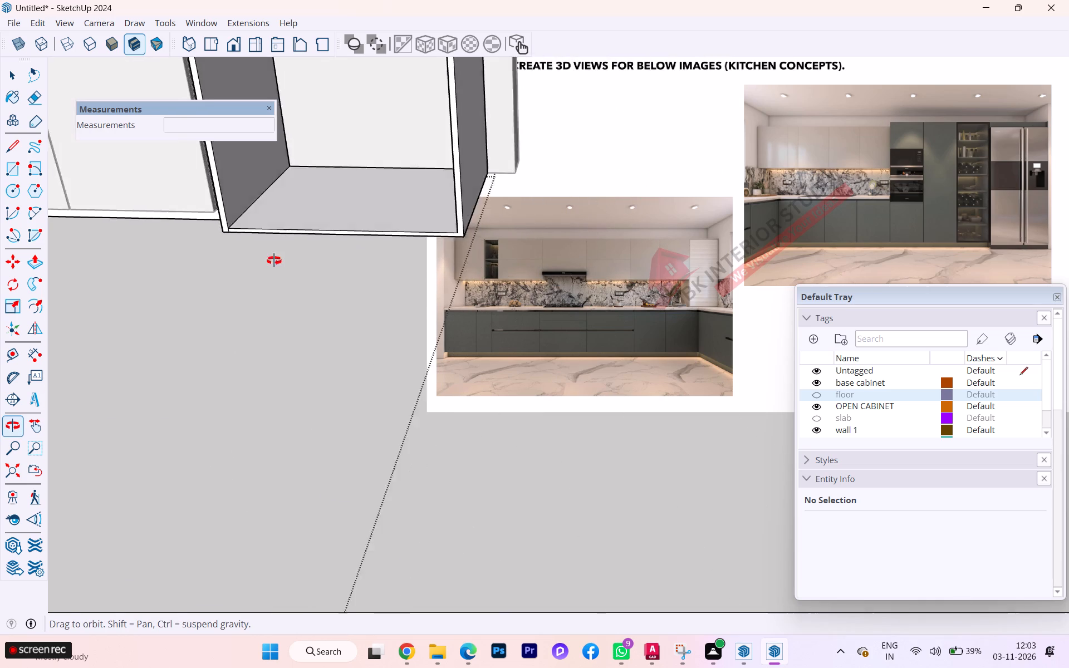
{"action": "middle_click_drag", "start_coordinate": [274, 261], "coordinate": [248, 260]}
{"action": "scroll", "coordinate": [493, 191], "scroll_direction": "up", "scroll_amount": 5}
{"action": "scroll", "coordinate": [496, 188], "scroll_direction": "down", "scroll_amount": 1}
{"action": "scroll", "coordinate": [497, 187], "scroll_direction": "up", "scroll_amount": 1}
{"action": "scroll", "coordinate": [527, 137], "scroll_direction": "up", "scroll_amount": 1}
{"action": "scroll", "coordinate": [525, 138], "scroll_direction": "down", "scroll_amount": 1}
{"action": "scroll", "coordinate": [525, 138], "scroll_direction": "up", "scroll_amount": 4}
{"action": "scroll", "coordinate": [523, 138], "scroll_direction": "down", "scroll_amount": 10}
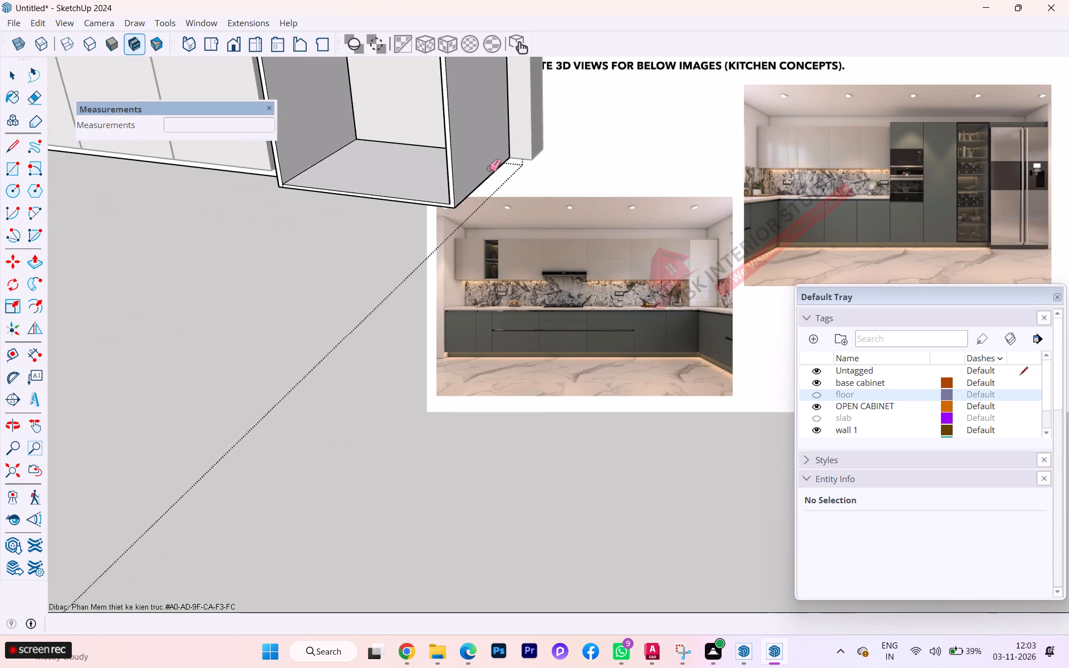
{"action": "scroll", "coordinate": [489, 168], "scroll_direction": "down", "scroll_amount": 3}
{"action": "scroll", "coordinate": [483, 187], "scroll_direction": "up", "scroll_amount": 4}
{"action": "scroll", "coordinate": [482, 189], "scroll_direction": "down", "scroll_amount": 5}
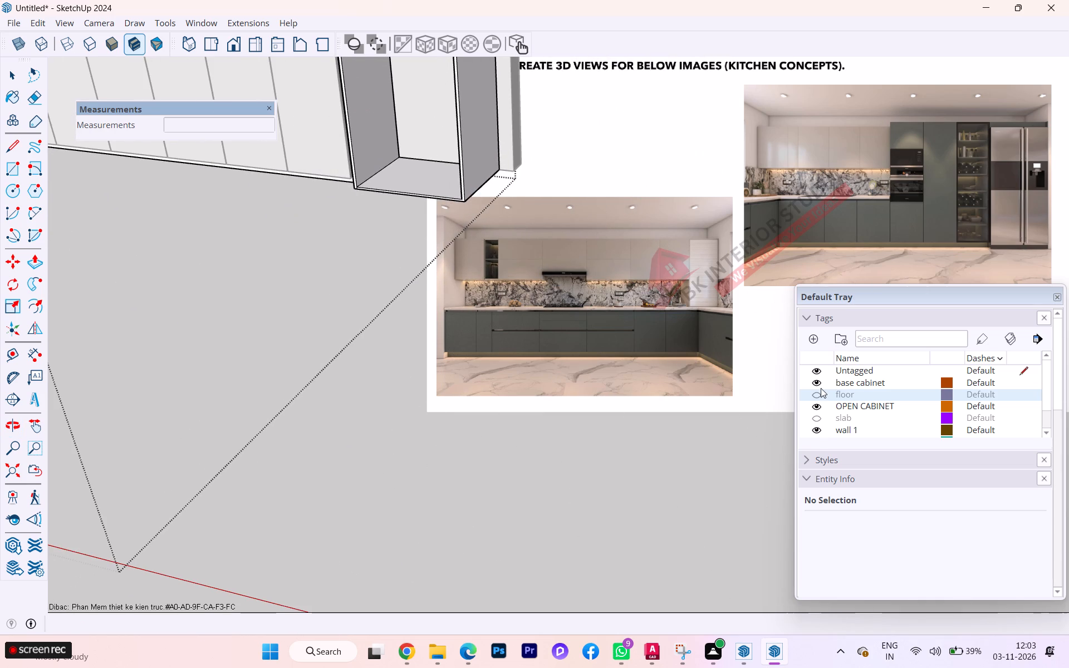
Make the wall 2 tag visible.
{"action": "scroll", "coordinate": [821, 388], "scroll_direction": "up", "scroll_amount": 1}
{"action": "scroll", "coordinate": [822, 392], "scroll_direction": "down", "scroll_amount": 2}
{"action": "scroll", "coordinate": [825, 395], "scroll_direction": "up", "scroll_amount": 6}
{"action": "scroll", "coordinate": [850, 405], "scroll_direction": "down", "scroll_amount": 8}
{"action": "scroll", "coordinate": [852, 402], "scroll_direction": "up", "scroll_amount": 7}
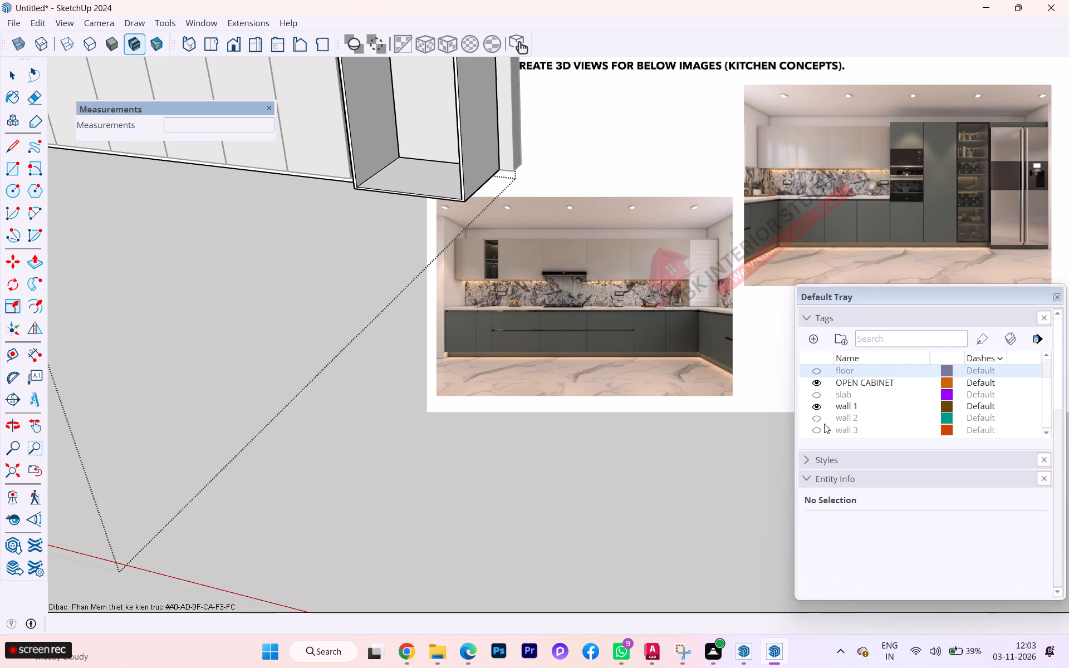
{"action": "left_click", "coordinate": [821, 421]}
{"action": "left_click", "coordinate": [820, 418]}
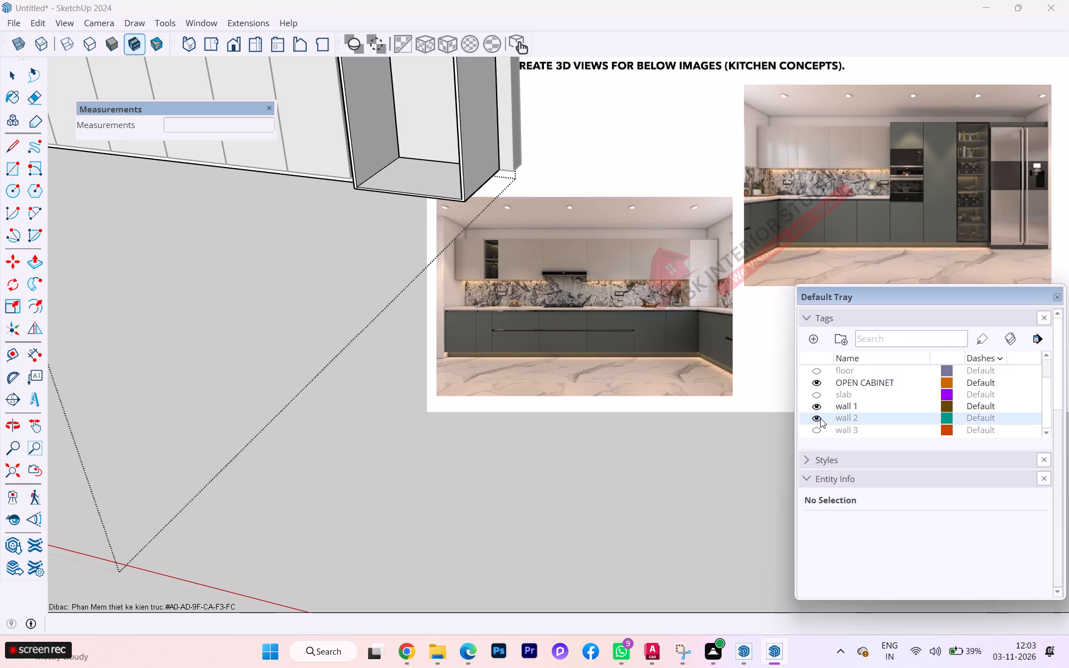
{"action": "left_click", "coordinate": [820, 418]}
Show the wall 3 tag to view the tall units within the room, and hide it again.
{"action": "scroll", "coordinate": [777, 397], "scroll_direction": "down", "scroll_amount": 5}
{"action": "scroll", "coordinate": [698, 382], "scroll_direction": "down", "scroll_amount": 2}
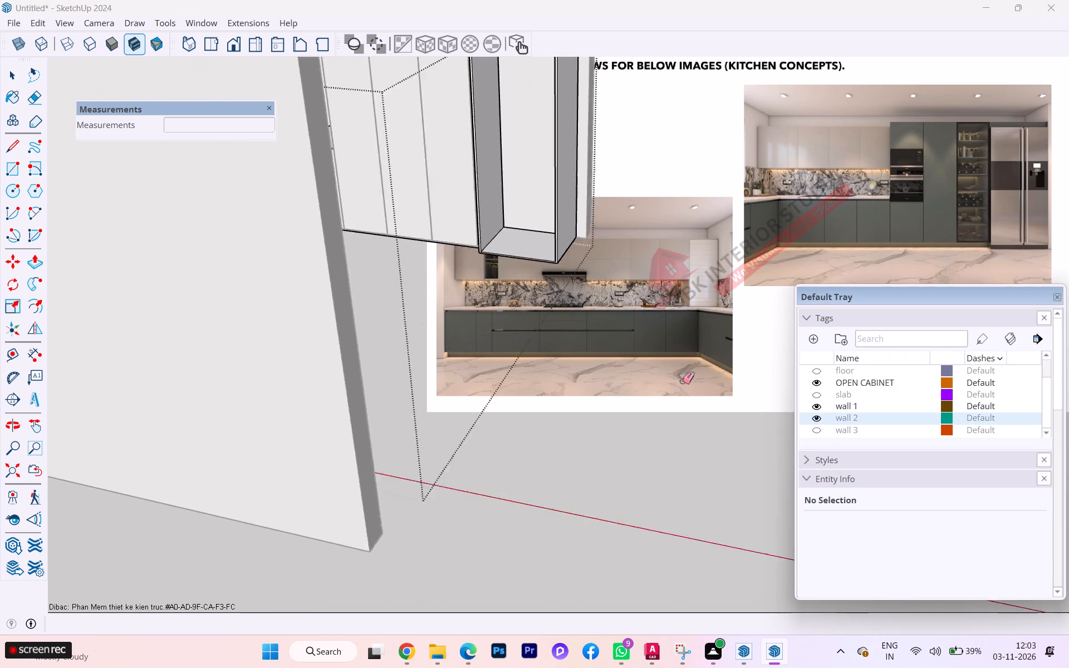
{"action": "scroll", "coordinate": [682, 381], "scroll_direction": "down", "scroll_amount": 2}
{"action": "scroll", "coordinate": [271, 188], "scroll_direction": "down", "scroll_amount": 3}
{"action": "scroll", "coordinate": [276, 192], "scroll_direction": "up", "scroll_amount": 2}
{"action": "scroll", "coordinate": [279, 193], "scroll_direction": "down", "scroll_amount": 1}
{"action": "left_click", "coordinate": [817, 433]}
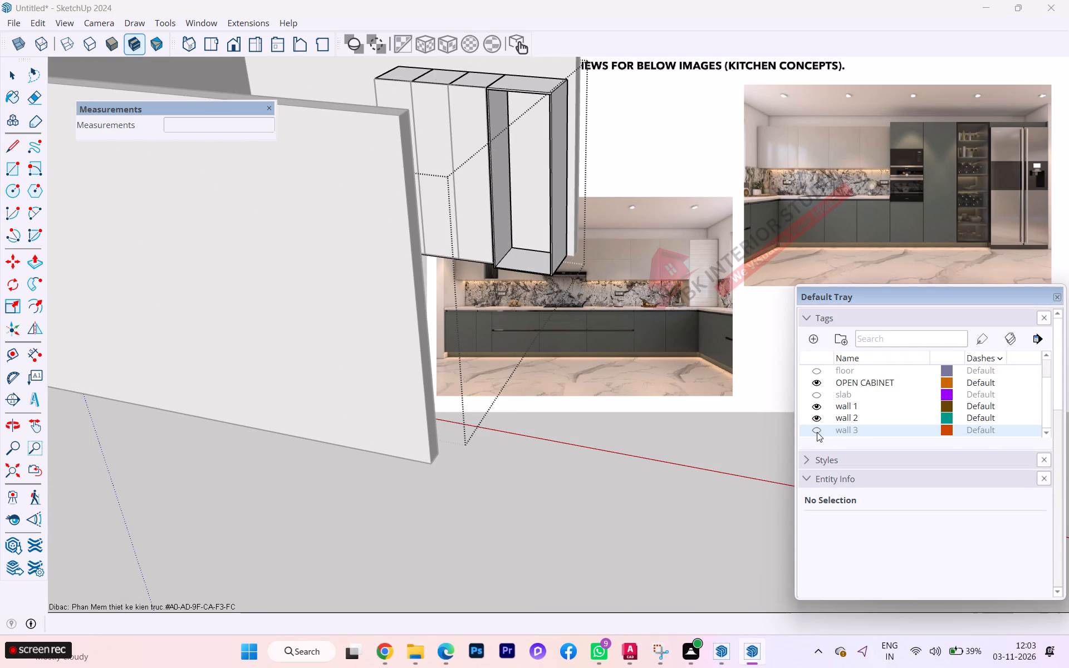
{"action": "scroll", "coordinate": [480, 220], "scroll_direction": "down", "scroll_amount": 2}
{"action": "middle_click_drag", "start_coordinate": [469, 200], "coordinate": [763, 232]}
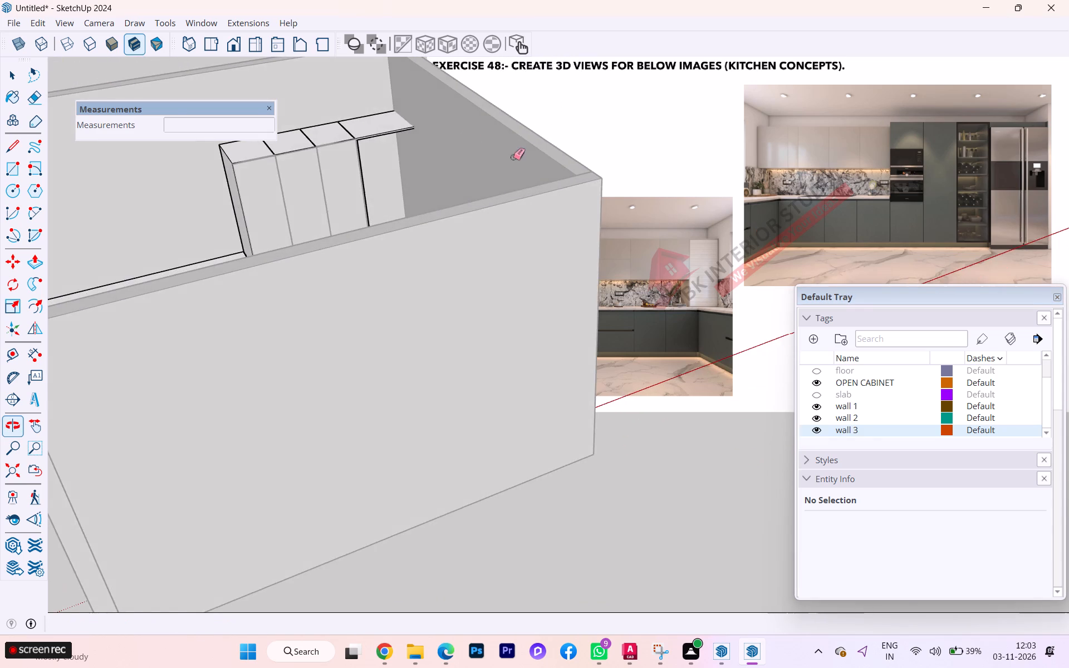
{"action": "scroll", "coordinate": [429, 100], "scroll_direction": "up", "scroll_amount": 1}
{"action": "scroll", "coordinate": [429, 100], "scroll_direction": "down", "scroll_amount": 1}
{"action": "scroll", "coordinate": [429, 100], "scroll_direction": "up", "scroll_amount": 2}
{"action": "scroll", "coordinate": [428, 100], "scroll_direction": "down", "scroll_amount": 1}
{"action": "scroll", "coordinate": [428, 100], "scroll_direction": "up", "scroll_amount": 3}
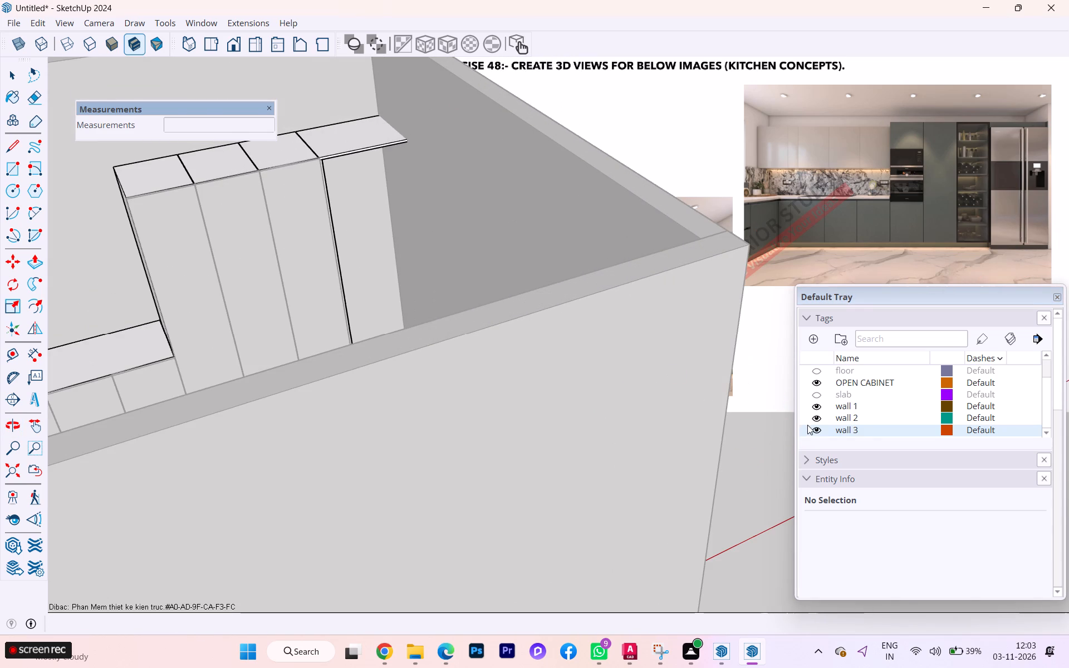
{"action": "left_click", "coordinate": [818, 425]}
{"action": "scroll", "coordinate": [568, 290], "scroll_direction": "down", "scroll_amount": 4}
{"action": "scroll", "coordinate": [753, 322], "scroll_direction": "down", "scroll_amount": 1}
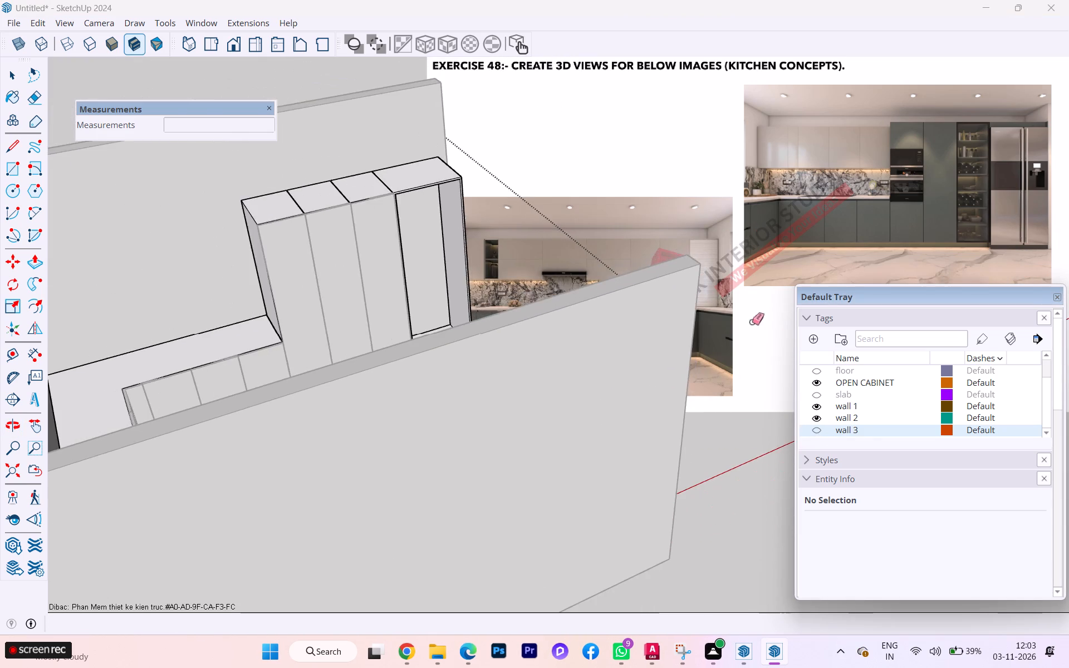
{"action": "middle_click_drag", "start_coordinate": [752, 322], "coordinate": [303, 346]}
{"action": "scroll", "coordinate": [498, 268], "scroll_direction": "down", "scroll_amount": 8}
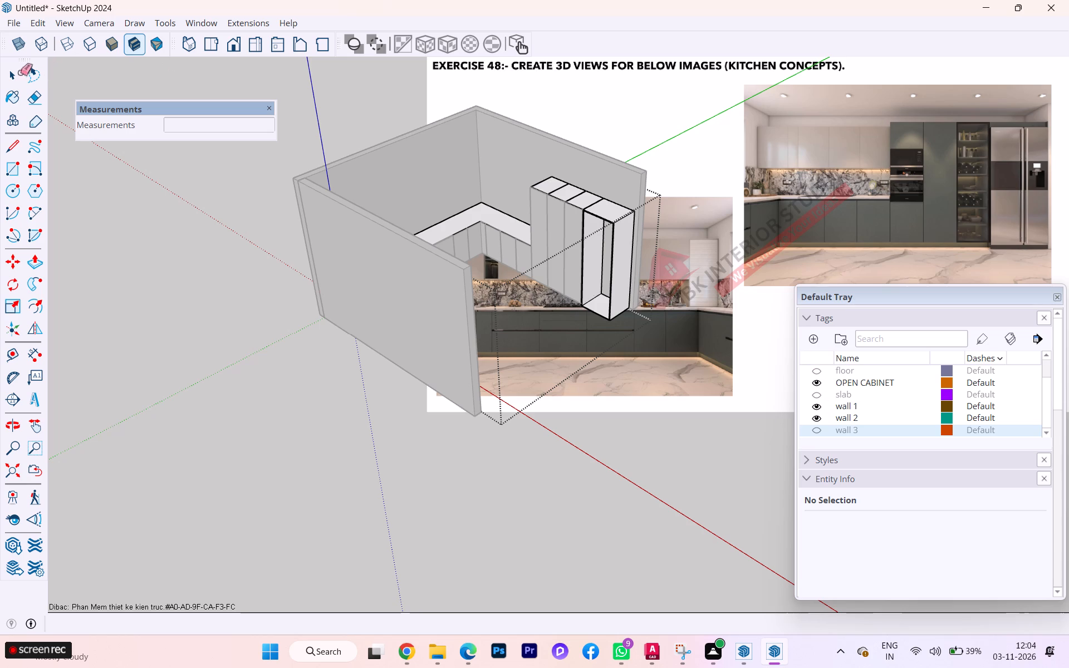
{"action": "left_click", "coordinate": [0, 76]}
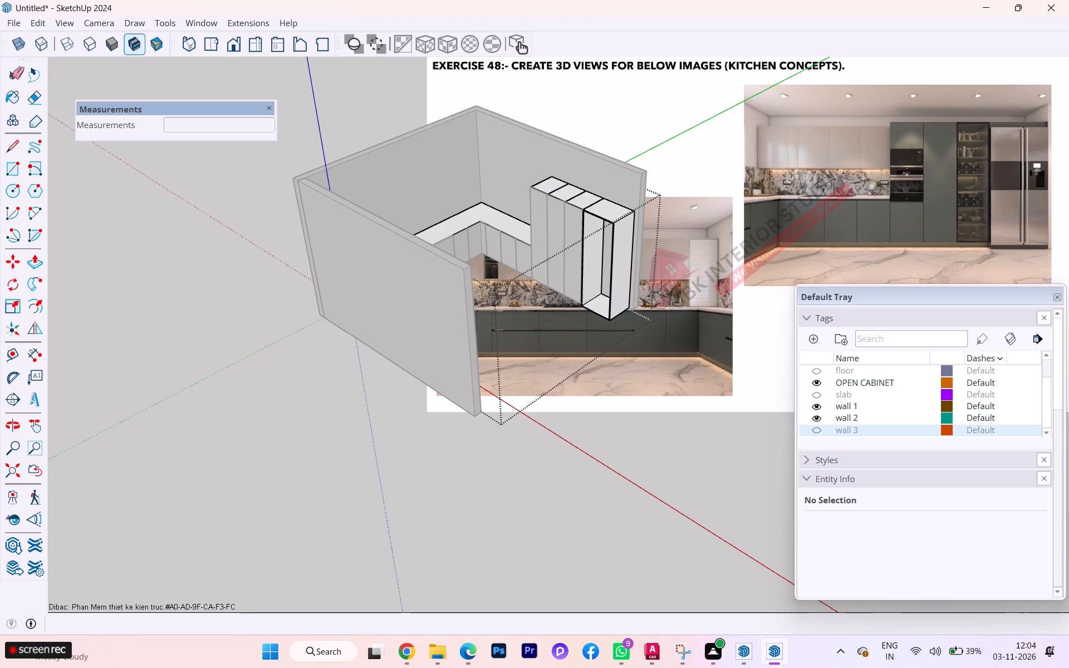
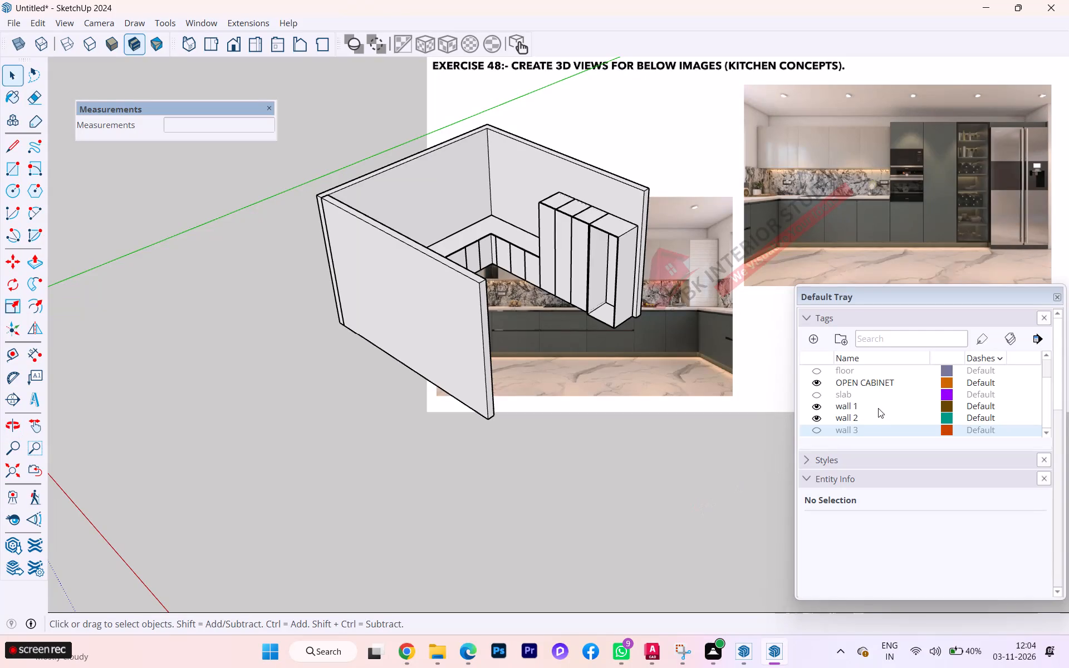
Make the floor tag visible.
{"action": "left_click", "coordinate": [812, 374]}
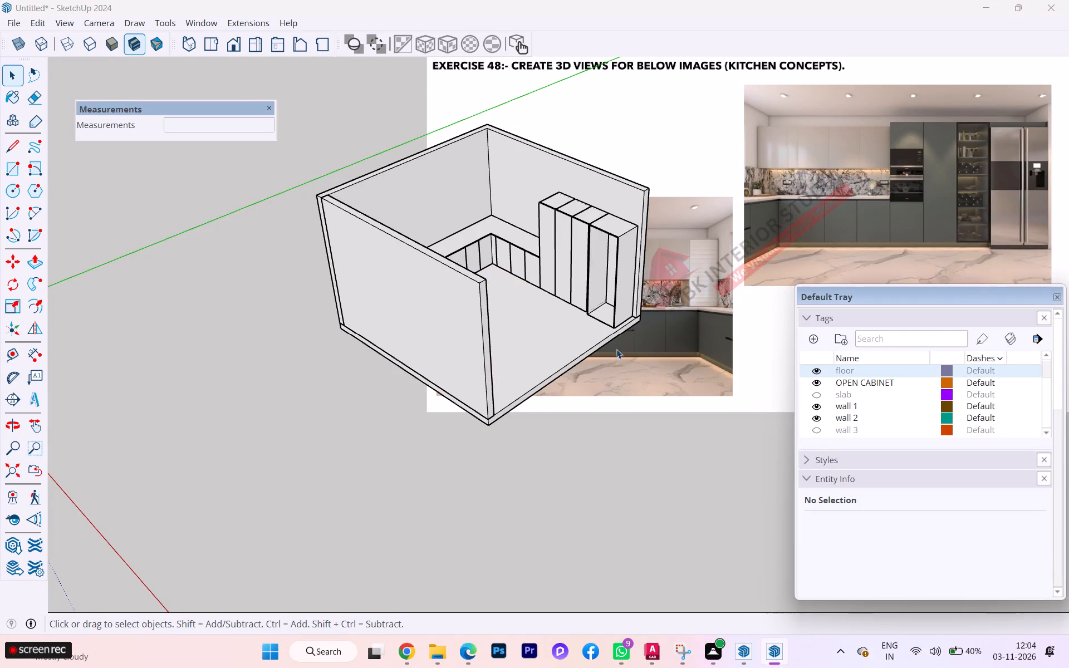
Open the wall behind the tall units for editing and try to pull its end face outward by 2'.
{"action": "scroll", "coordinate": [611, 344], "scroll_direction": "up", "scroll_amount": 5}
{"action": "scroll", "coordinate": [606, 270], "scroll_direction": "up", "scroll_amount": 2}
{"action": "scroll", "coordinate": [609, 268], "scroll_direction": "down", "scroll_amount": 1}
{"action": "scroll", "coordinate": [610, 268], "scroll_direction": "up", "scroll_amount": 3}
{"action": "scroll", "coordinate": [681, 249], "scroll_direction": "up", "scroll_amount": 11}
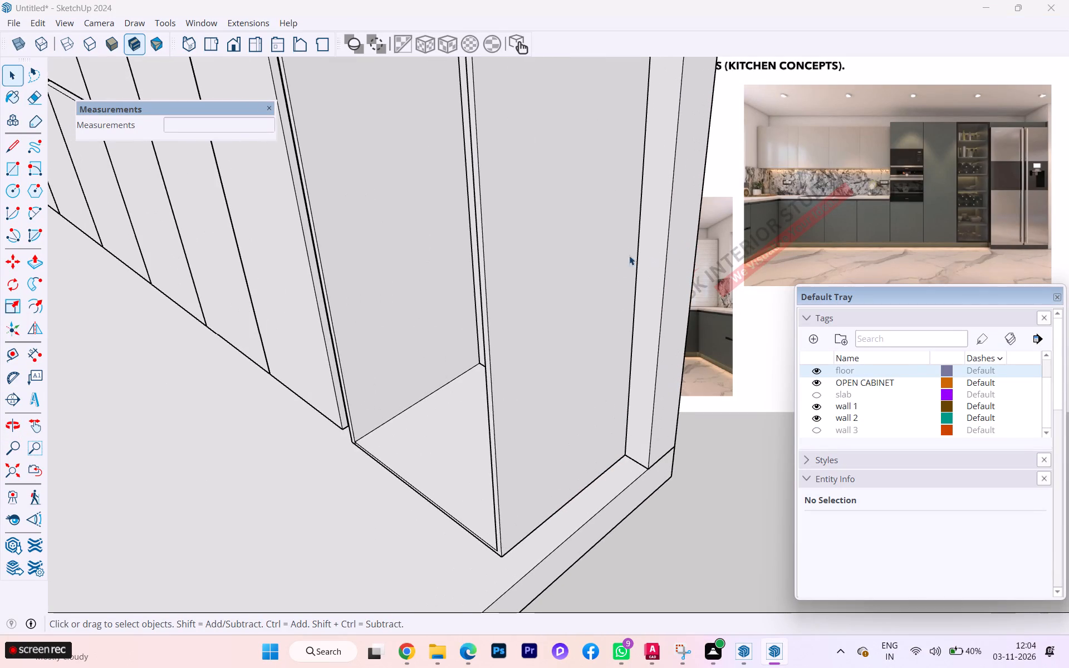
{"action": "scroll", "coordinate": [590, 257], "scroll_direction": "down", "scroll_amount": 1}
{"action": "middle_click_drag", "start_coordinate": [583, 259], "coordinate": [503, 276]}
{"action": "scroll", "coordinate": [670, 280], "scroll_direction": "down", "scroll_amount": 2}
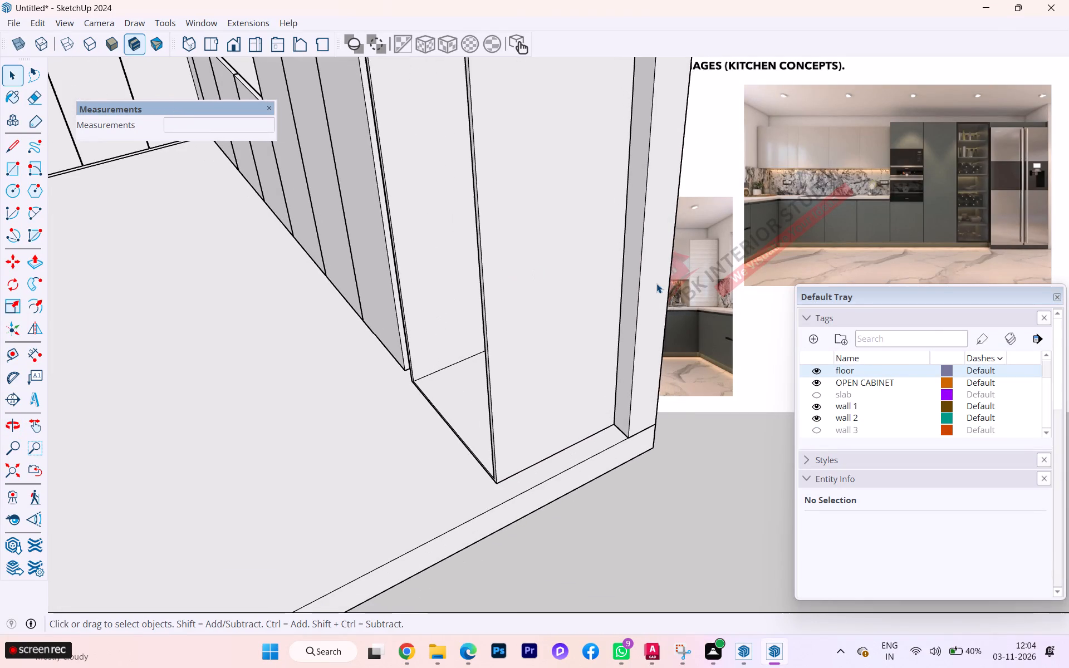
{"action": "left_click", "coordinate": [655, 283]}
{"action": "triple_click", "coordinate": [655, 283]}
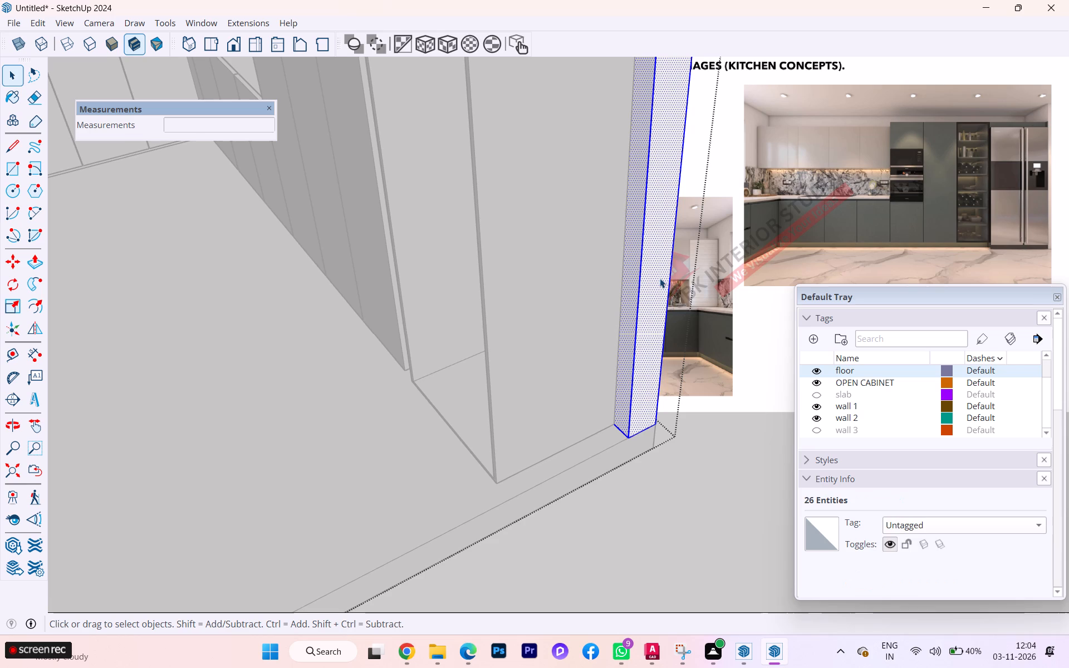
{"action": "key", "text": "p"}
{"action": "left_click", "coordinate": [644, 295]}
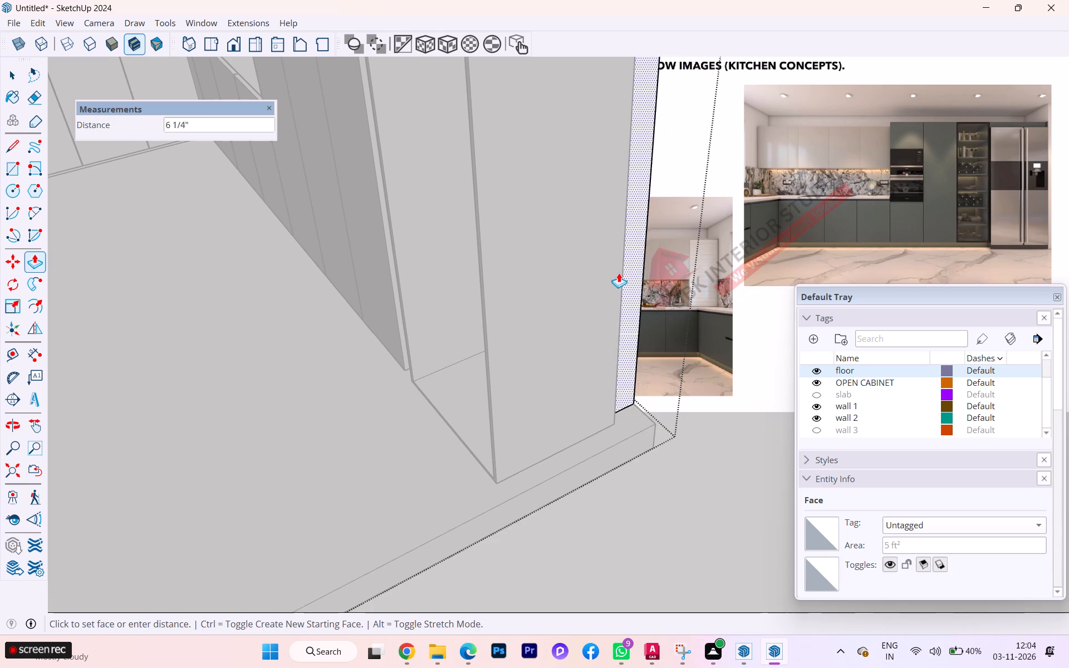
{"action": "left_click", "coordinate": [624, 267]}
{"action": "left_click", "coordinate": [634, 249]}
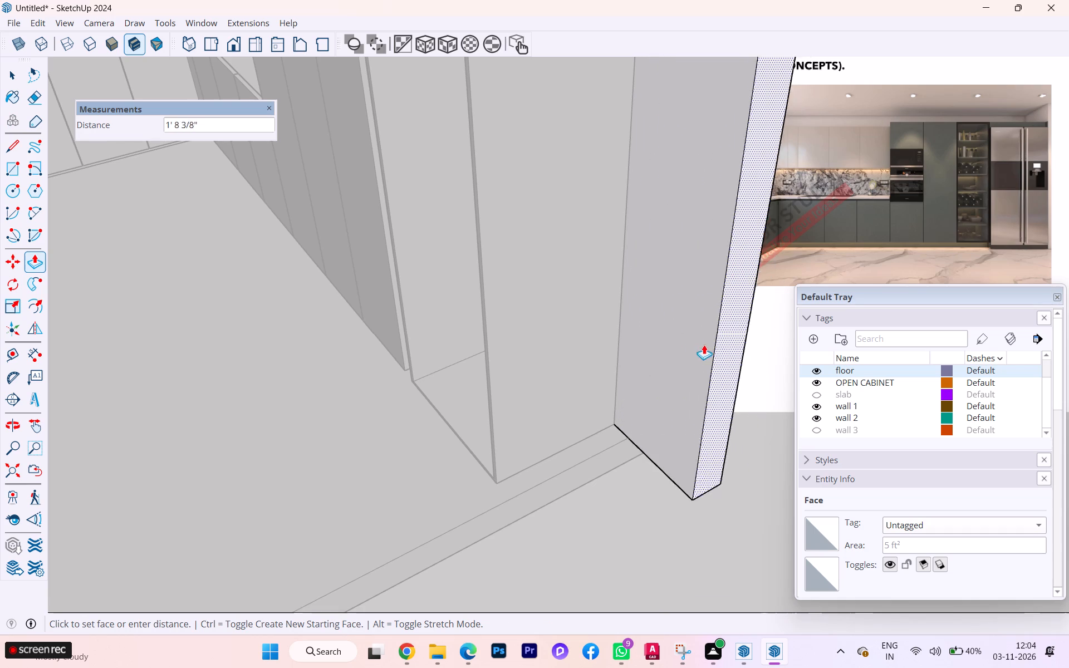
{"action": "scroll", "coordinate": [681, 328], "scroll_direction": "down", "scroll_amount": 2}
{"action": "scroll", "coordinate": [676, 325], "scroll_direction": "up", "scroll_amount": 5}
{"action": "scroll", "coordinate": [675, 325], "scroll_direction": "down", "scroll_amount": 3}
{"action": "key", "text": "2"}
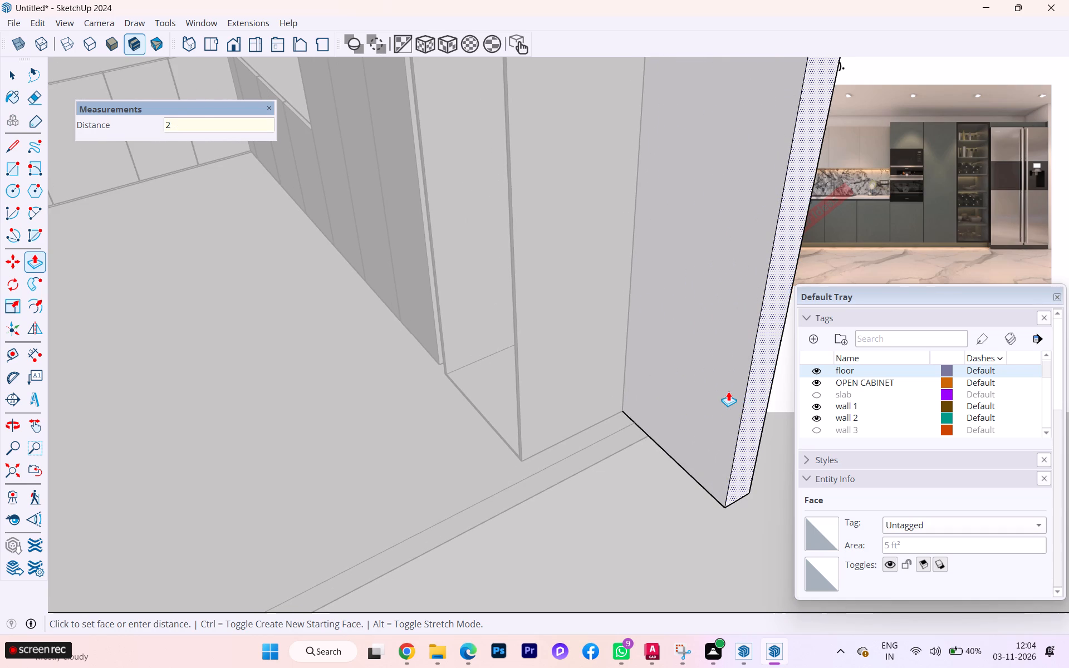
{"action": "key", "text": "apostrophe"}
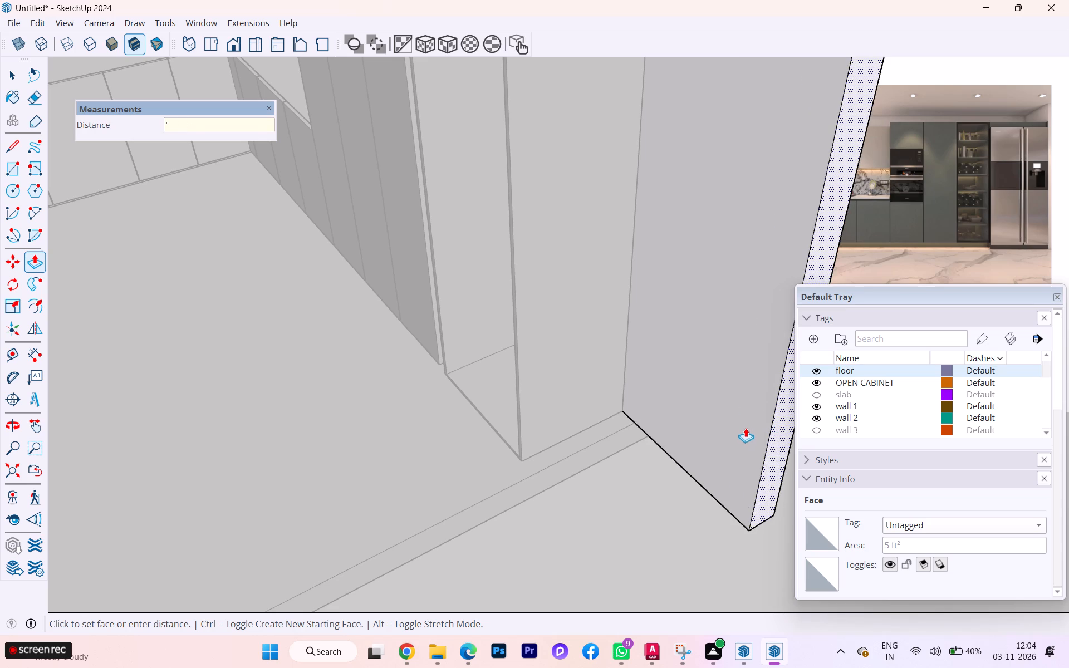
{"action": "key", "text": "Return"}
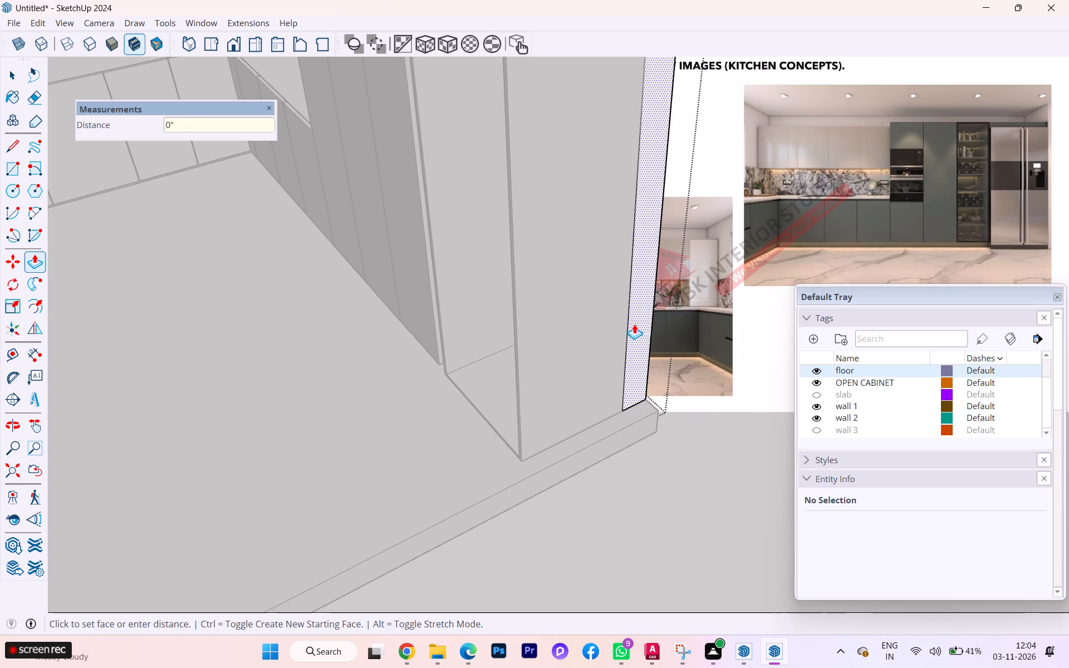
{"action": "left_click", "coordinate": [635, 324]}
{"action": "key", "text": "2"}
{"action": "left_click", "coordinate": [714, 362]}
{"action": "key", "text": "apostrophe"}
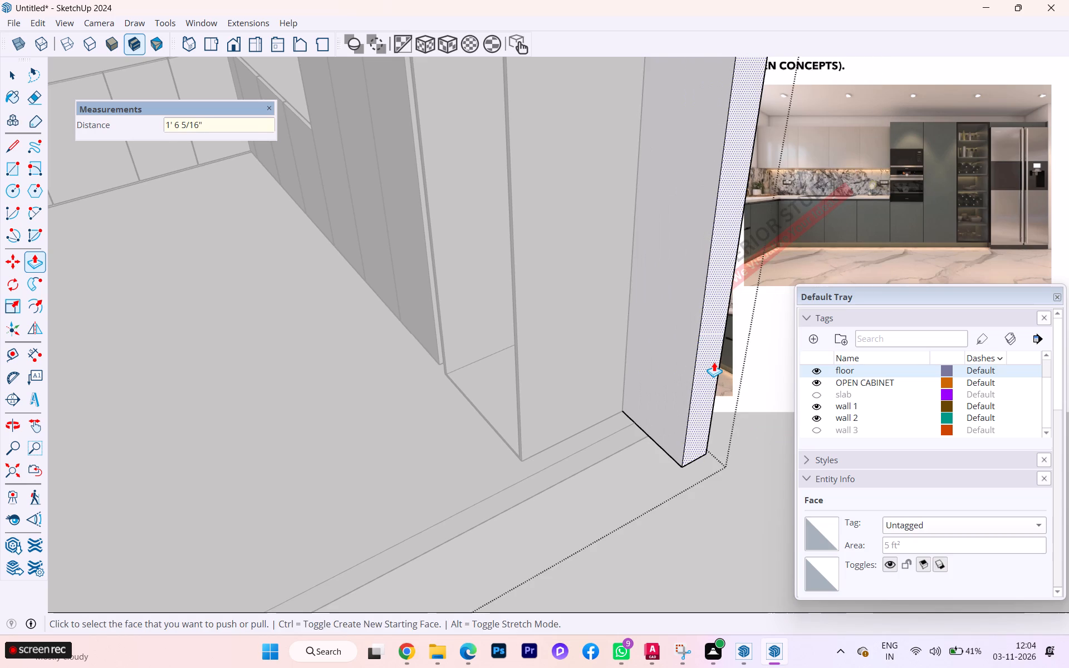
{"action": "key", "text": "Return"}
{"action": "left_click_drag", "start_coordinate": [645, 327], "coordinate": [640, 327]}
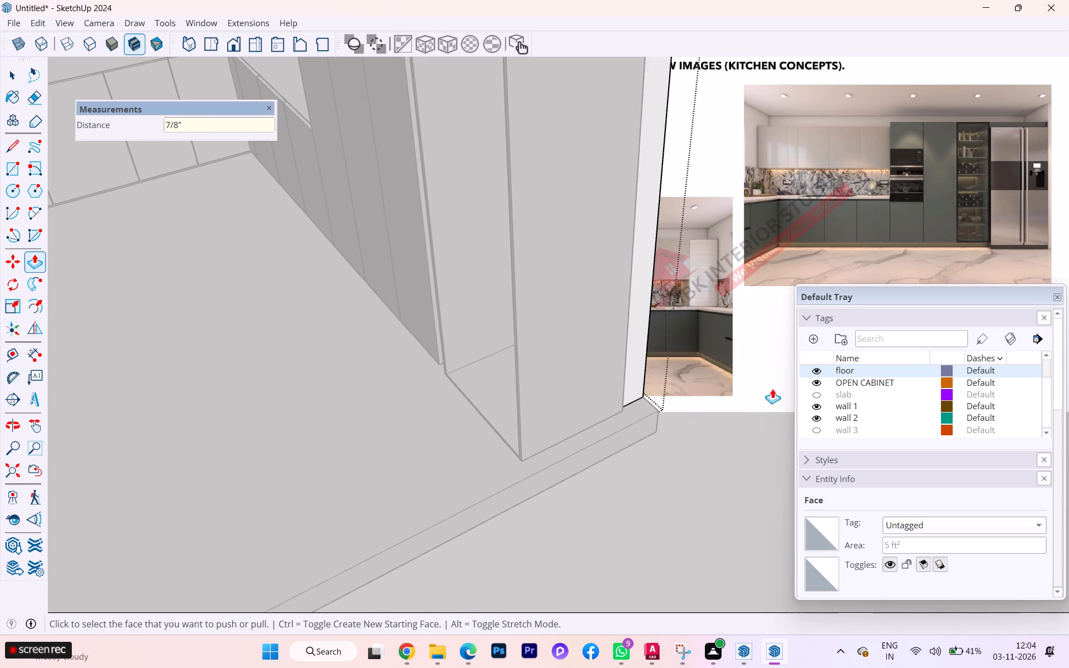
Push/Pull the end face of the wall behind the tall units outward by about 2' 11", and close the wall group.
{"action": "scroll", "coordinate": [603, 285], "scroll_direction": "down", "scroll_amount": 2}
{"action": "scroll", "coordinate": [604, 284], "scroll_direction": "up", "scroll_amount": 2}
{"action": "scroll", "coordinate": [605, 284], "scroll_direction": "down", "scroll_amount": 1}
{"action": "scroll", "coordinate": [606, 284], "scroll_direction": "up", "scroll_amount": 1}
{"action": "scroll", "coordinate": [606, 284], "scroll_direction": "down", "scroll_amount": 9}
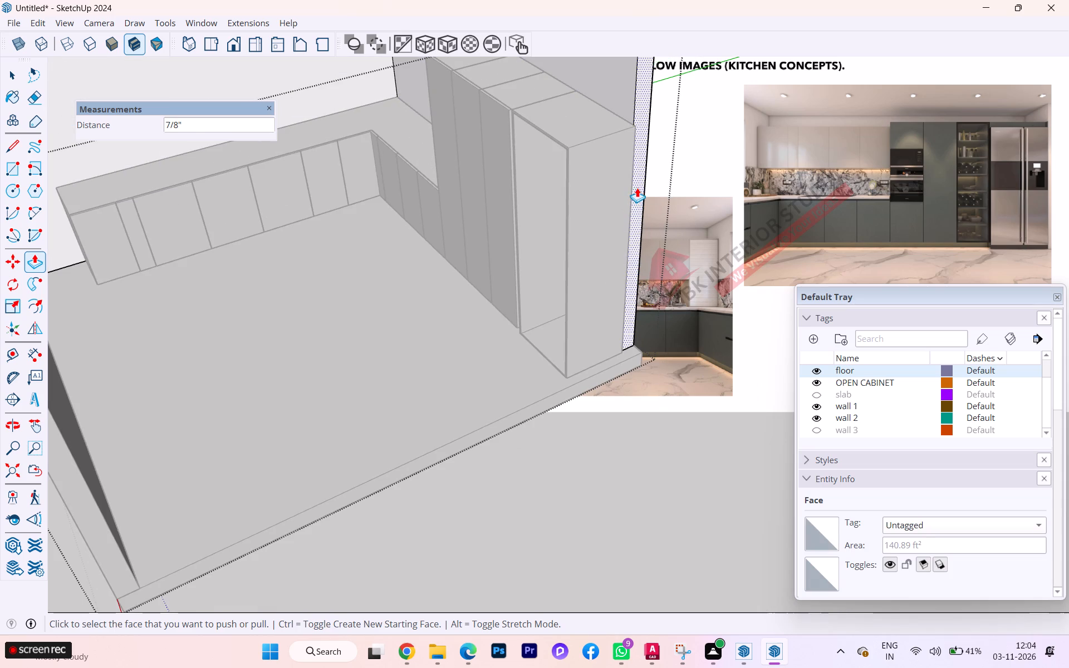
{"action": "left_click", "coordinate": [637, 188]}
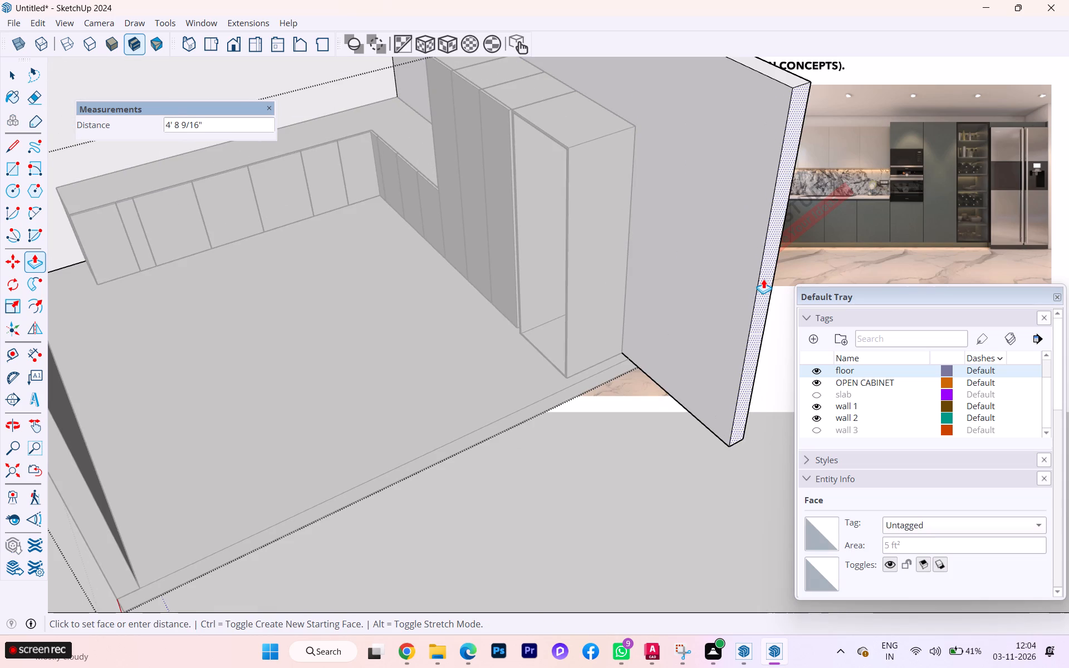
{"action": "left_click", "coordinate": [699, 257]}
{"action": "scroll", "coordinate": [643, 386], "scroll_direction": "down", "scroll_amount": 2}
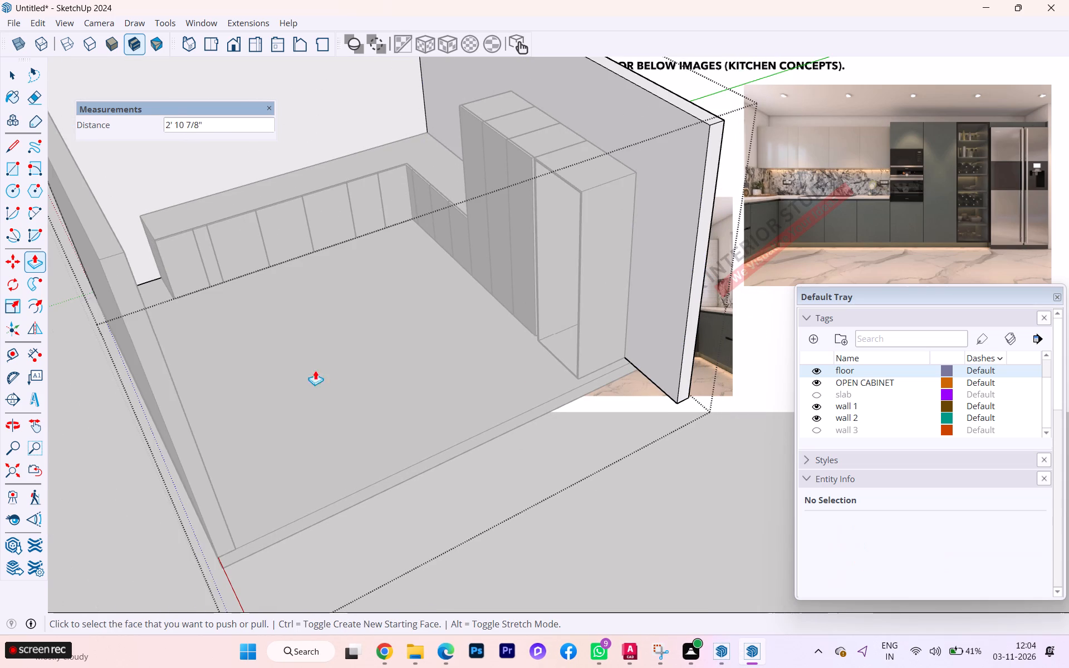
{"action": "scroll", "coordinate": [173, 346], "scroll_direction": "down", "scroll_amount": 5}
{"action": "key", "text": "space"}
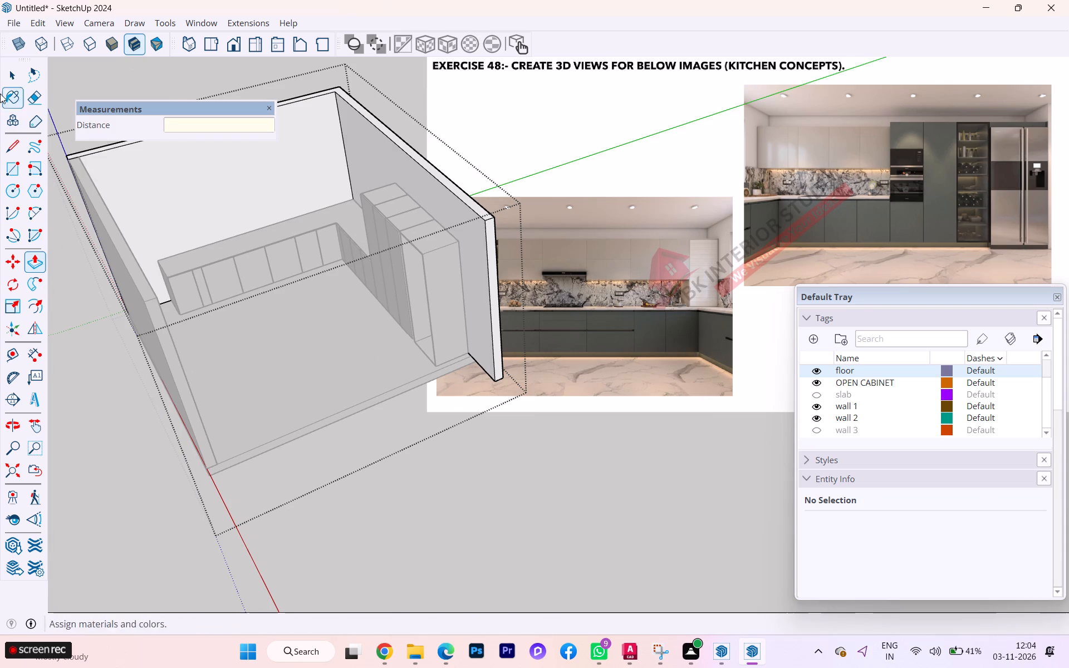
{"action": "left_click", "coordinate": [3, 78]}
{"action": "left_click", "coordinate": [151, 446]}
Extend the floor slab's front edge about 2' 6" to meet the end of the lengthened wall.
{"action": "scroll", "coordinate": [316, 420], "scroll_direction": "up", "scroll_amount": 2}
{"action": "scroll", "coordinate": [316, 420], "scroll_direction": "down", "scroll_amount": 1}
{"action": "scroll", "coordinate": [316, 420], "scroll_direction": "up", "scroll_amount": 1}
{"action": "scroll", "coordinate": [318, 419], "scroll_direction": "down", "scroll_amount": 6}
{"action": "scroll", "coordinate": [320, 419], "scroll_direction": "up", "scroll_amount": 4}
{"action": "scroll", "coordinate": [340, 423], "scroll_direction": "down", "scroll_amount": 1}
{"action": "scroll", "coordinate": [340, 423], "scroll_direction": "up", "scroll_amount": 9}
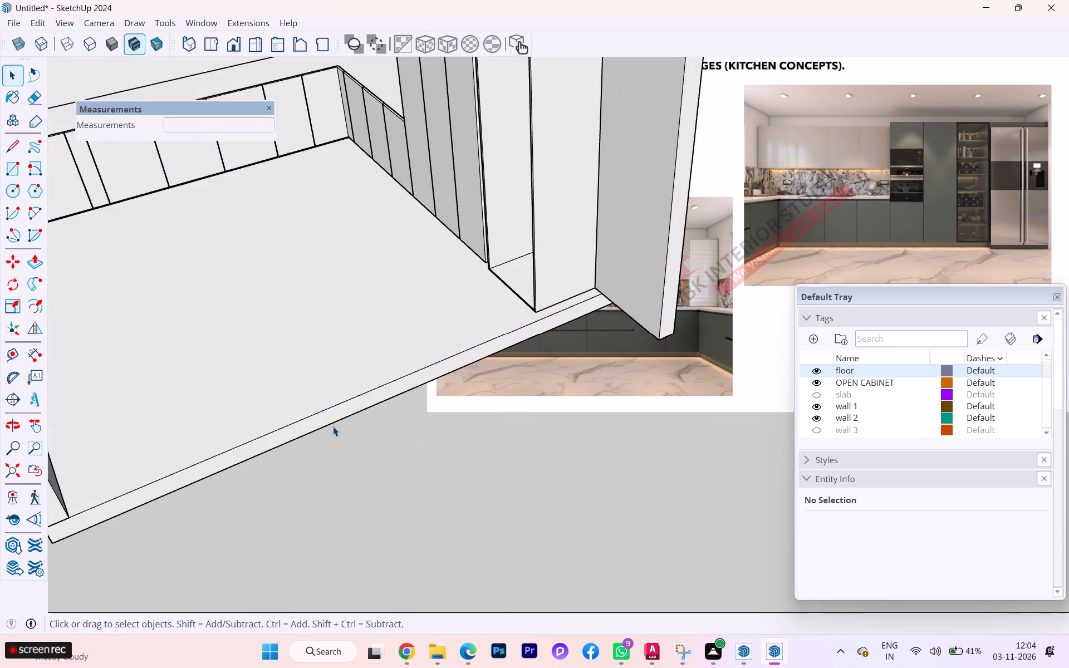
{"action": "double_click", "coordinate": [331, 424]}
{"action": "left_click", "coordinate": [334, 414]}
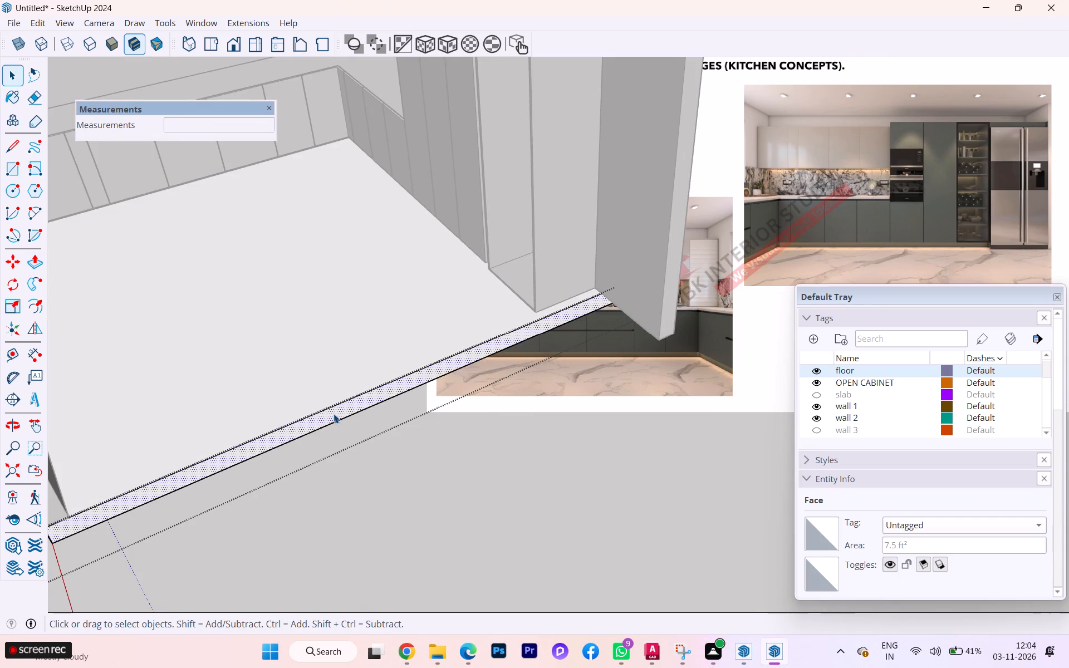
{"action": "key", "text": "p"}
{"action": "left_click", "coordinate": [334, 414]}
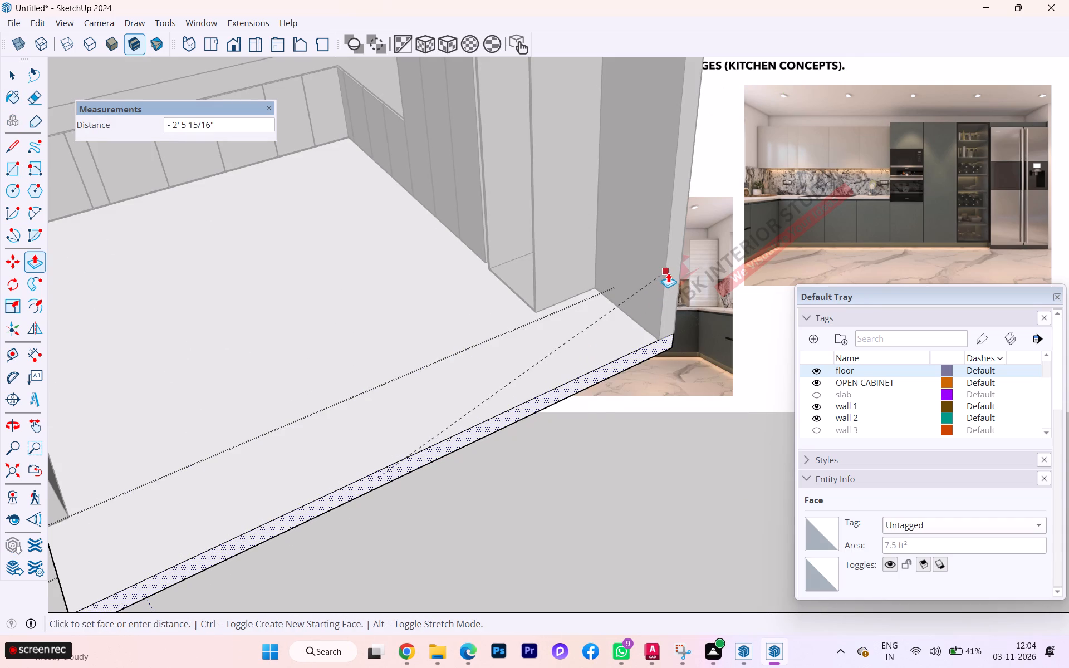
{"action": "left_click", "coordinate": [669, 273]}
{"action": "scroll", "coordinate": [674, 375], "scroll_direction": "down", "scroll_amount": 2}
{"action": "scroll", "coordinate": [681, 390], "scroll_direction": "up", "scroll_amount": 1}
{"action": "scroll", "coordinate": [681, 391], "scroll_direction": "down", "scroll_amount": 4}
{"action": "left_click", "coordinate": [9, 75]}
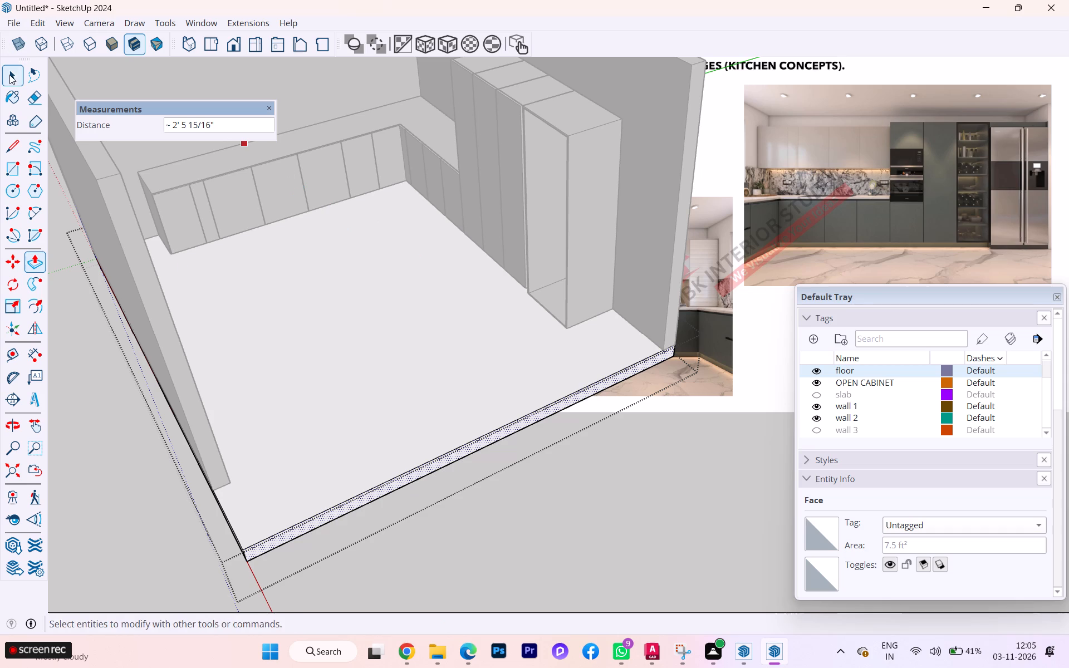
{"action": "left_click", "coordinate": [685, 519]}
Hide the wall 2 tag.
{"action": "left_click", "coordinate": [824, 418]}
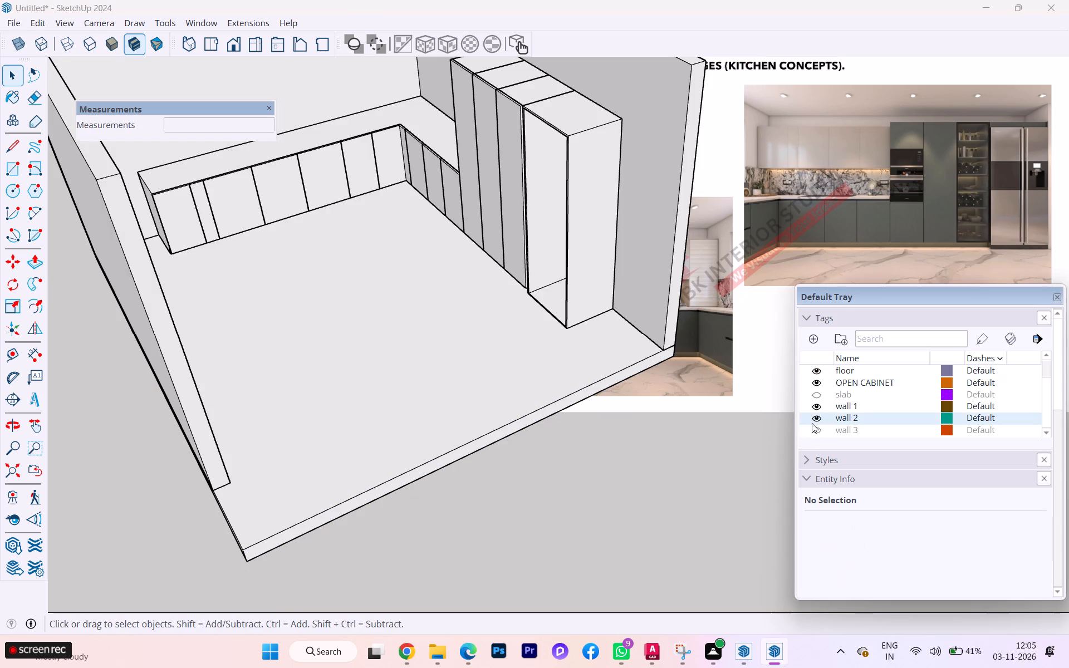
{"action": "left_click", "coordinate": [820, 419]}
{"action": "left_click", "coordinate": [655, 479]}
Examine the last tall unit's open front frame and its upper corner against the adjoining tall cabinet.
{"action": "scroll", "coordinate": [419, 507], "scroll_direction": "down", "scroll_amount": 2}
{"action": "middle_click_drag", "start_coordinate": [531, 487], "coordinate": [716, 458]}
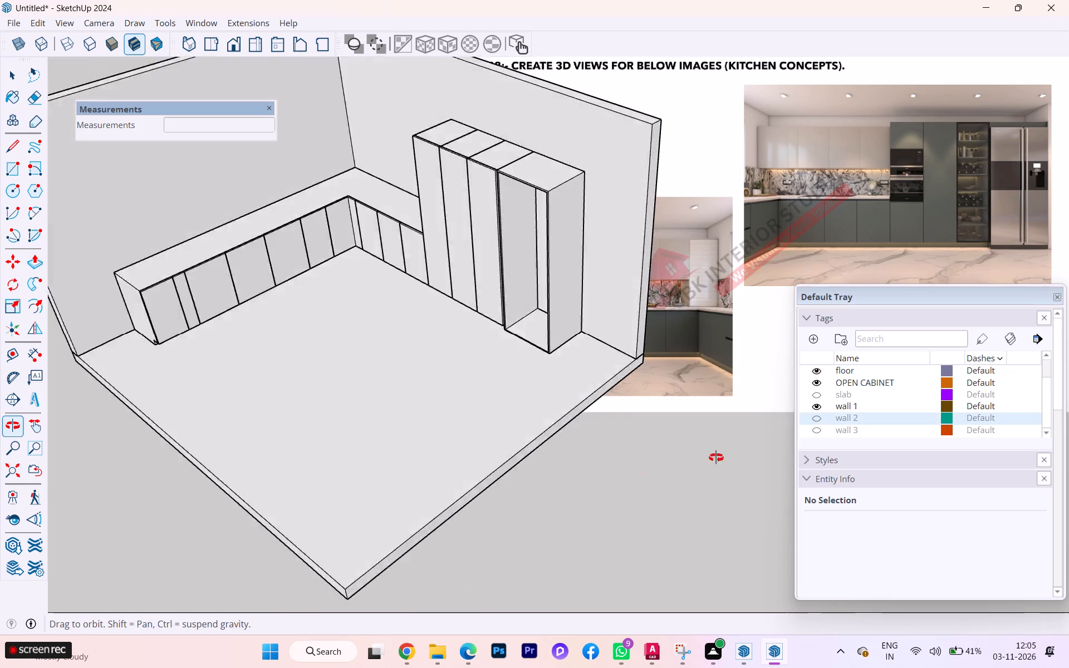
{"action": "middle_click_drag", "start_coordinate": [716, 458], "coordinate": [793, 450]}
{"action": "scroll", "coordinate": [546, 243], "scroll_direction": "down", "scroll_amount": 1}
{"action": "scroll", "coordinate": [546, 239], "scroll_direction": "up", "scroll_amount": 7}
{"action": "scroll", "coordinate": [528, 209], "scroll_direction": "down", "scroll_amount": 3}
{"action": "scroll", "coordinate": [528, 209], "scroll_direction": "up", "scroll_amount": 4}
{"action": "scroll", "coordinate": [537, 213], "scroll_direction": "down", "scroll_amount": 1}
{"action": "scroll", "coordinate": [538, 213], "scroll_direction": "up", "scroll_amount": 3}
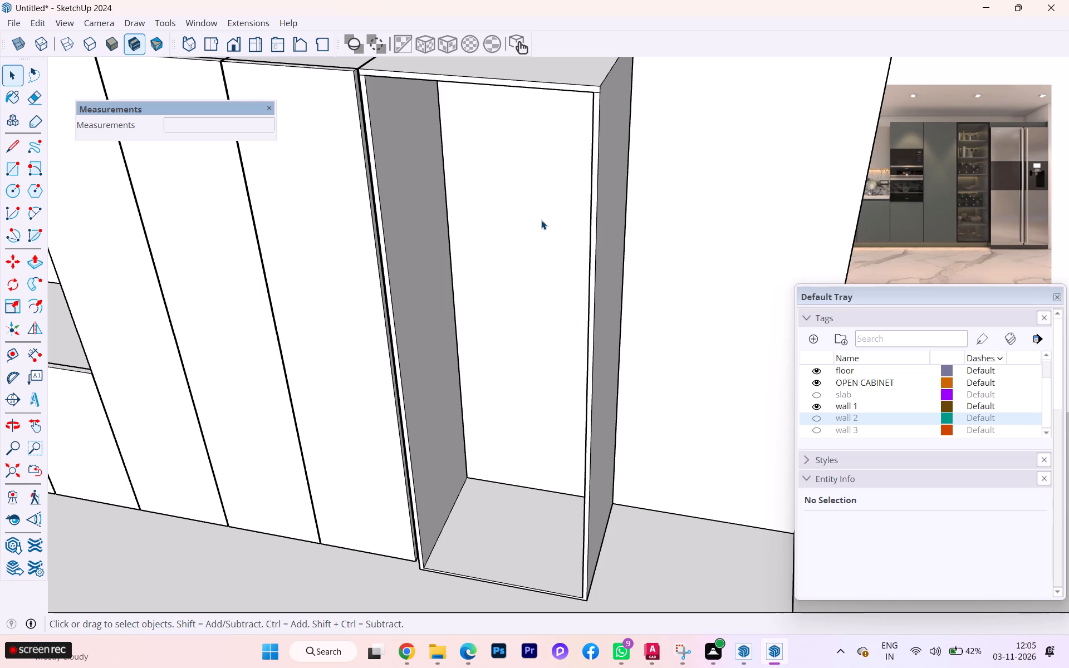
{"action": "scroll", "coordinate": [400, 67], "scroll_direction": "up", "scroll_amount": 8}
{"action": "scroll", "coordinate": [356, 79], "scroll_direction": "down", "scroll_amount": 2}
{"action": "scroll", "coordinate": [356, 79], "scroll_direction": "up", "scroll_amount": 1}
{"action": "scroll", "coordinate": [356, 78], "scroll_direction": "down", "scroll_amount": 2}
{"action": "scroll", "coordinate": [356, 78], "scroll_direction": "up", "scroll_amount": 2}
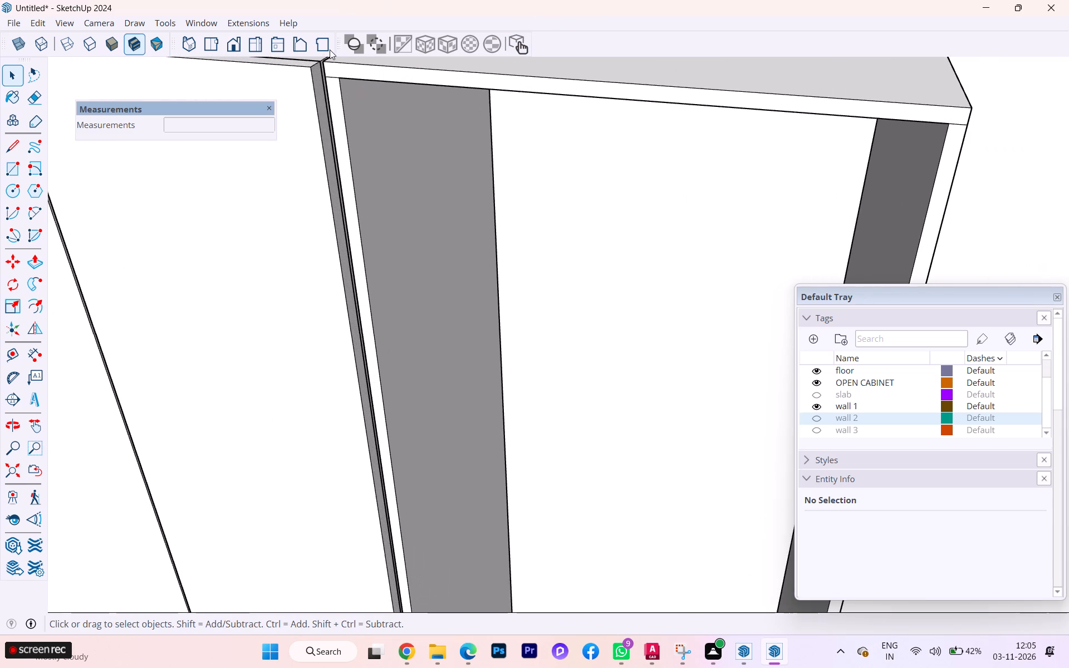
{"action": "scroll", "coordinate": [330, 50], "scroll_direction": "up", "scroll_amount": 1}
{"action": "scroll", "coordinate": [330, 50], "scroll_direction": "down", "scroll_amount": 1}
{"action": "scroll", "coordinate": [330, 50], "scroll_direction": "up", "scroll_amount": 4}
{"action": "scroll", "coordinate": [329, 50], "scroll_direction": "down", "scroll_amount": 1}
{"action": "scroll", "coordinate": [329, 50], "scroll_direction": "up", "scroll_amount": 4}
{"action": "scroll", "coordinate": [325, 73], "scroll_direction": "down", "scroll_amount": 1}
{"action": "scroll", "coordinate": [325, 73], "scroll_direction": "up", "scroll_amount": 2}
{"action": "scroll", "coordinate": [325, 73], "scroll_direction": "down", "scroll_amount": 4}
{"action": "scroll", "coordinate": [325, 73], "scroll_direction": "up", "scroll_amount": 3}
{"action": "scroll", "coordinate": [325, 72], "scroll_direction": "down", "scroll_amount": 1}
{"action": "scroll", "coordinate": [340, 45], "scroll_direction": "up", "scroll_amount": 2}
{"action": "scroll", "coordinate": [340, 44], "scroll_direction": "down", "scroll_amount": 2}
{"action": "scroll", "coordinate": [340, 44], "scroll_direction": "up", "scroll_amount": 3}
{"action": "scroll", "coordinate": [340, 44], "scroll_direction": "down", "scroll_amount": 1}
{"action": "scroll", "coordinate": [340, 44], "scroll_direction": "up", "scroll_amount": 13}
{"action": "scroll", "coordinate": [339, 73], "scroll_direction": "down", "scroll_amount": 1}
{"action": "scroll", "coordinate": [339, 73], "scroll_direction": "up", "scroll_amount": 3}
{"action": "scroll", "coordinate": [339, 73], "scroll_direction": "down", "scroll_amount": 1}
{"action": "scroll", "coordinate": [339, 73], "scroll_direction": "up", "scroll_amount": 2}
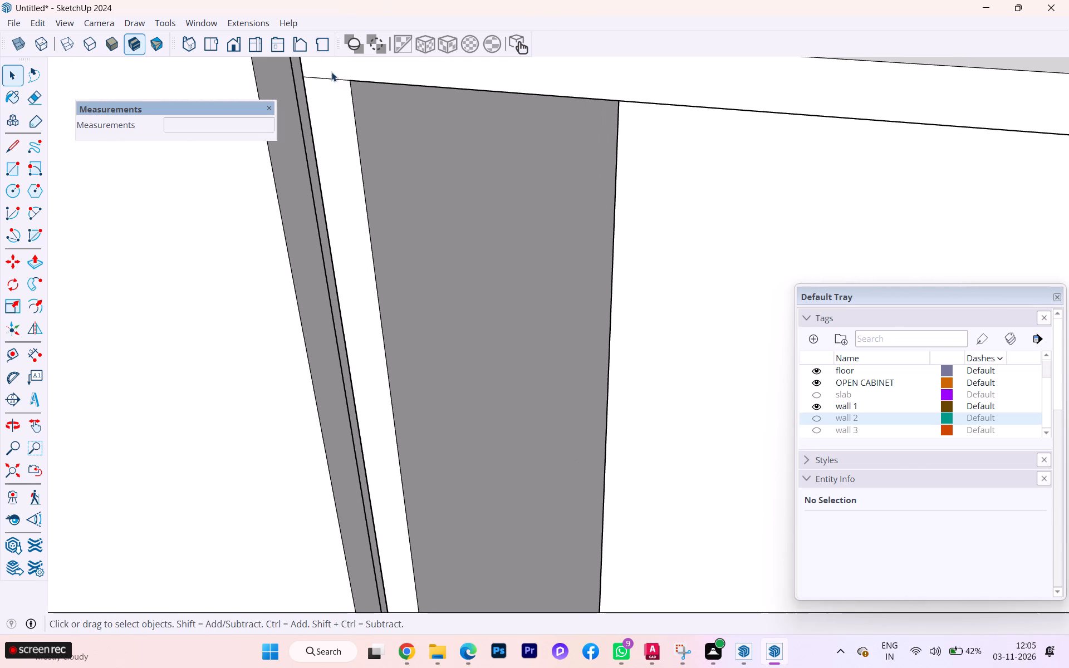
{"action": "scroll", "coordinate": [331, 72], "scroll_direction": "down", "scroll_amount": 8}
{"action": "scroll", "coordinate": [310, 89], "scroll_direction": "up", "scroll_amount": 2}
{"action": "scroll", "coordinate": [322, 102], "scroll_direction": "down", "scroll_amount": 2}
{"action": "middle_click_drag", "start_coordinate": [281, 102], "coordinate": [423, 146]}
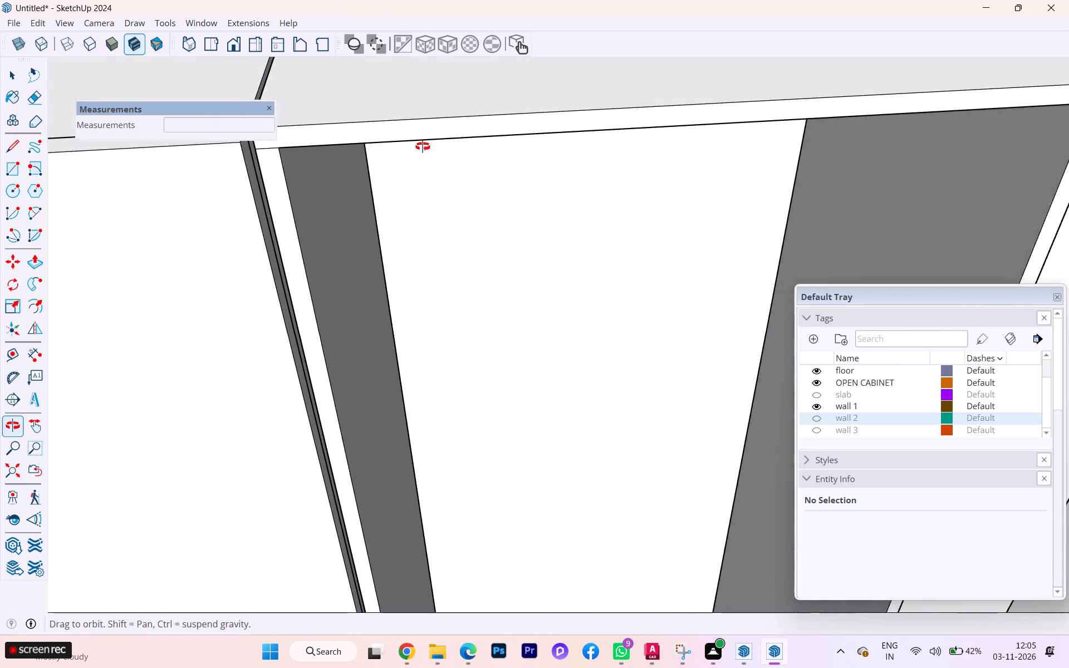
{"action": "middle_click_drag", "start_coordinate": [423, 146], "coordinate": [468, 180]}
{"action": "scroll", "coordinate": [343, 165], "scroll_direction": "up", "scroll_amount": 8}
{"action": "scroll", "coordinate": [252, 178], "scroll_direction": "down", "scroll_amount": 5}
{"action": "scroll", "coordinate": [360, 180], "scroll_direction": "down", "scroll_amount": 1}
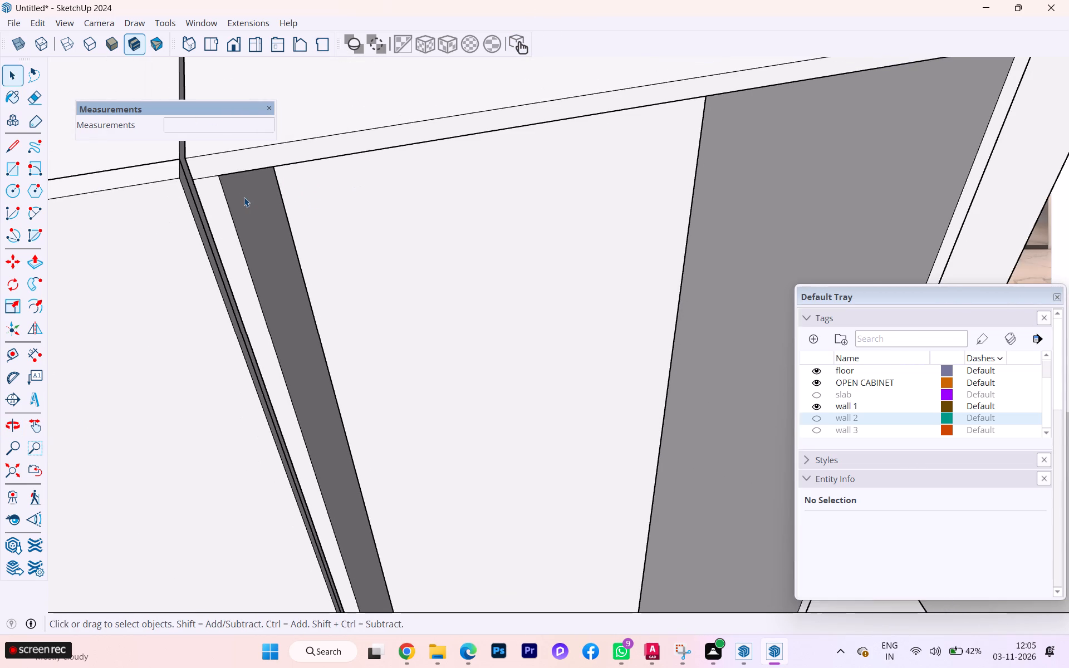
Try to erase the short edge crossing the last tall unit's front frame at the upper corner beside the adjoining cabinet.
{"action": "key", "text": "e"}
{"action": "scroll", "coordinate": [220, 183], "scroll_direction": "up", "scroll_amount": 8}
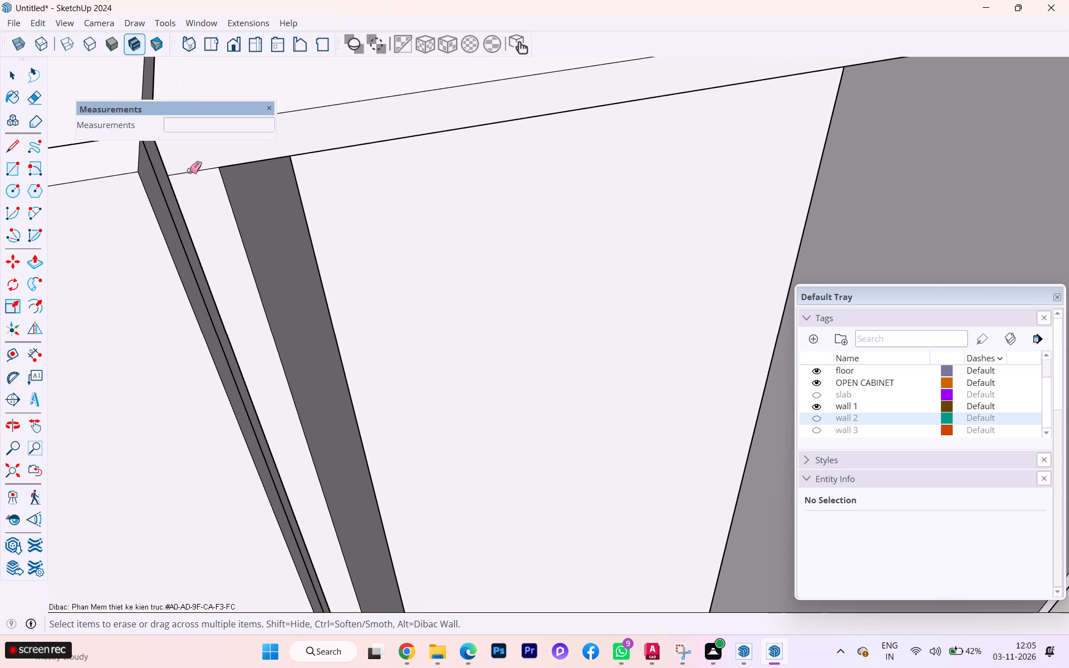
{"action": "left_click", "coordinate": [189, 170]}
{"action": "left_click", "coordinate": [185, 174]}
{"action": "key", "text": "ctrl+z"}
Open the last tall unit for editing and erase the short leftover edges crossing its front frame at both upper corners.
{"action": "scroll", "coordinate": [207, 159], "scroll_direction": "down", "scroll_amount": 2}
{"action": "scroll", "coordinate": [212, 159], "scroll_direction": "up", "scroll_amount": 1}
{"action": "scroll", "coordinate": [286, 203], "scroll_direction": "down", "scroll_amount": 11}
{"action": "scroll", "coordinate": [308, 229], "scroll_direction": "up", "scroll_amount": 2}
{"action": "scroll", "coordinate": [334, 245], "scroll_direction": "down", "scroll_amount": 7}
{"action": "scroll", "coordinate": [315, 250], "scroll_direction": "up", "scroll_amount": 2}
{"action": "scroll", "coordinate": [312, 249], "scroll_direction": "down", "scroll_amount": 1}
{"action": "key", "text": "space"}
{"action": "left_click", "coordinate": [13, 77]}
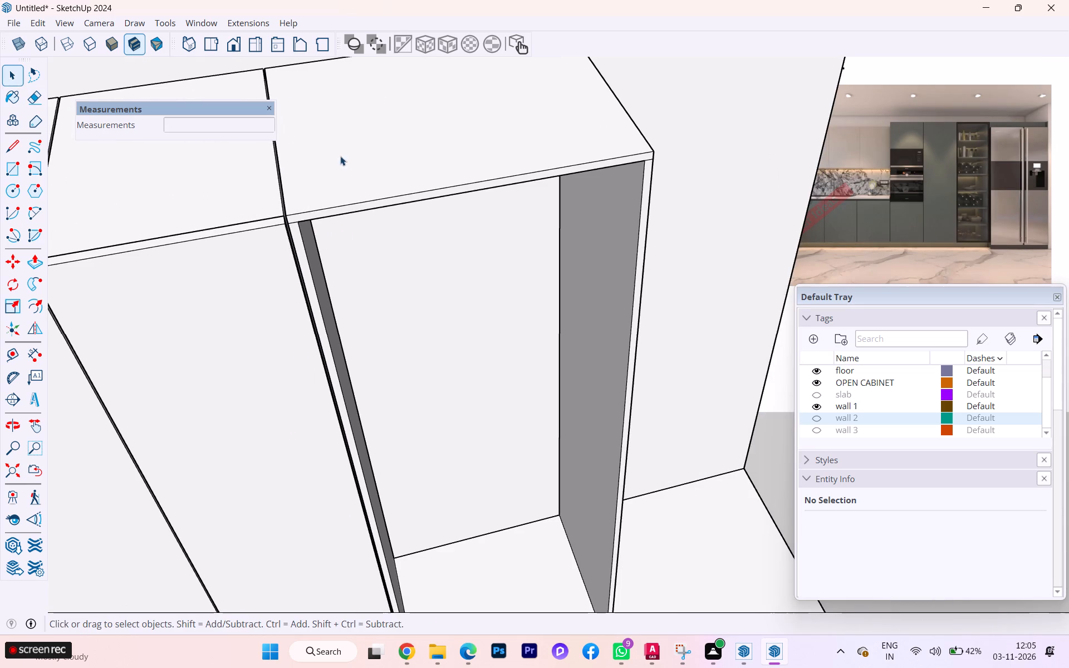
{"action": "left_click", "coordinate": [366, 159]}
{"action": "double_click", "coordinate": [369, 181]}
{"action": "scroll", "coordinate": [294, 236], "scroll_direction": "up", "scroll_amount": 2}
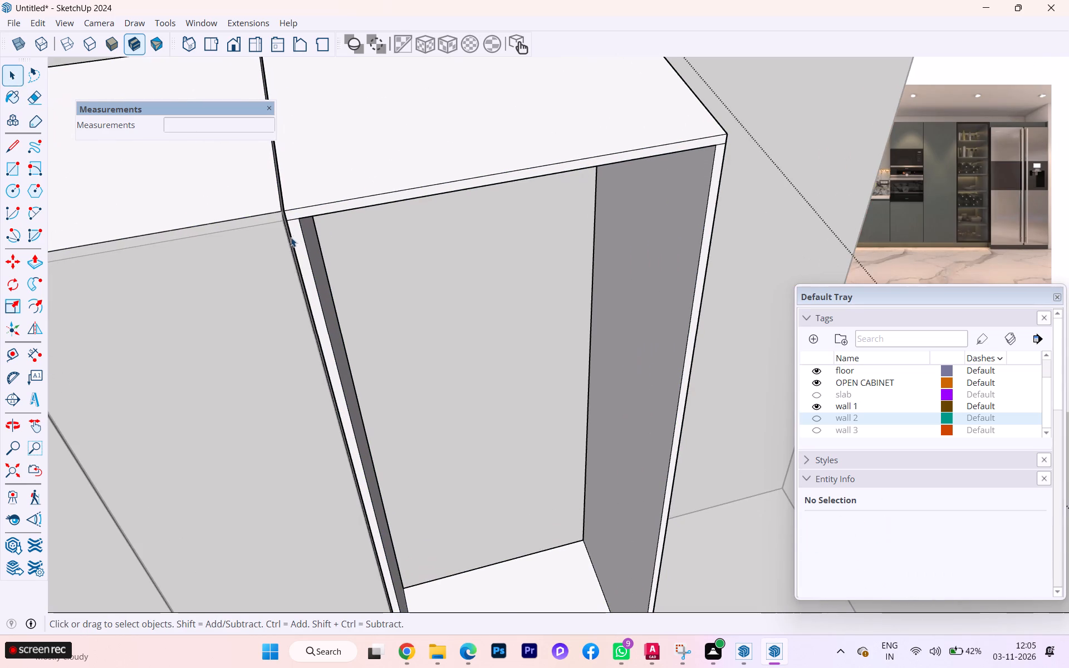
{"action": "key", "text": "e"}
{"action": "scroll", "coordinate": [279, 236], "scroll_direction": "up", "scroll_amount": 10}
{"action": "left_click", "coordinate": [300, 214]}
{"action": "scroll", "coordinate": [187, 169], "scroll_direction": "down", "scroll_amount": 3}
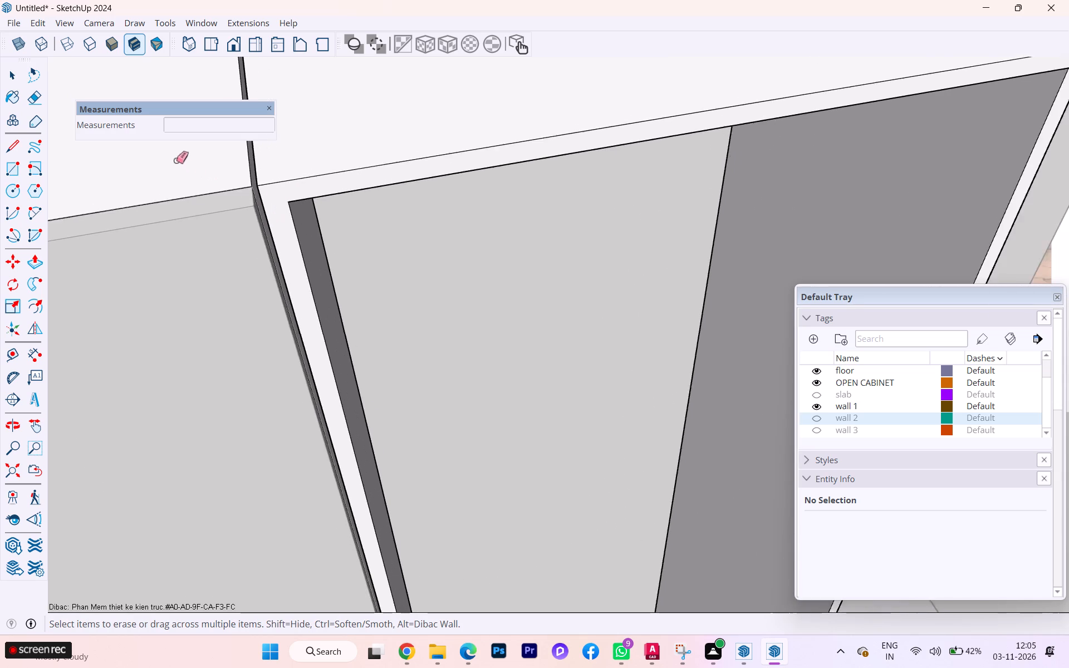
{"action": "scroll", "coordinate": [176, 160], "scroll_direction": "down", "scroll_amount": 5}
{"action": "scroll", "coordinate": [185, 155], "scroll_direction": "up", "scroll_amount": 4}
{"action": "scroll", "coordinate": [186, 157], "scroll_direction": "down", "scroll_amount": 5}
{"action": "scroll", "coordinate": [645, 129], "scroll_direction": "up", "scroll_amount": 5}
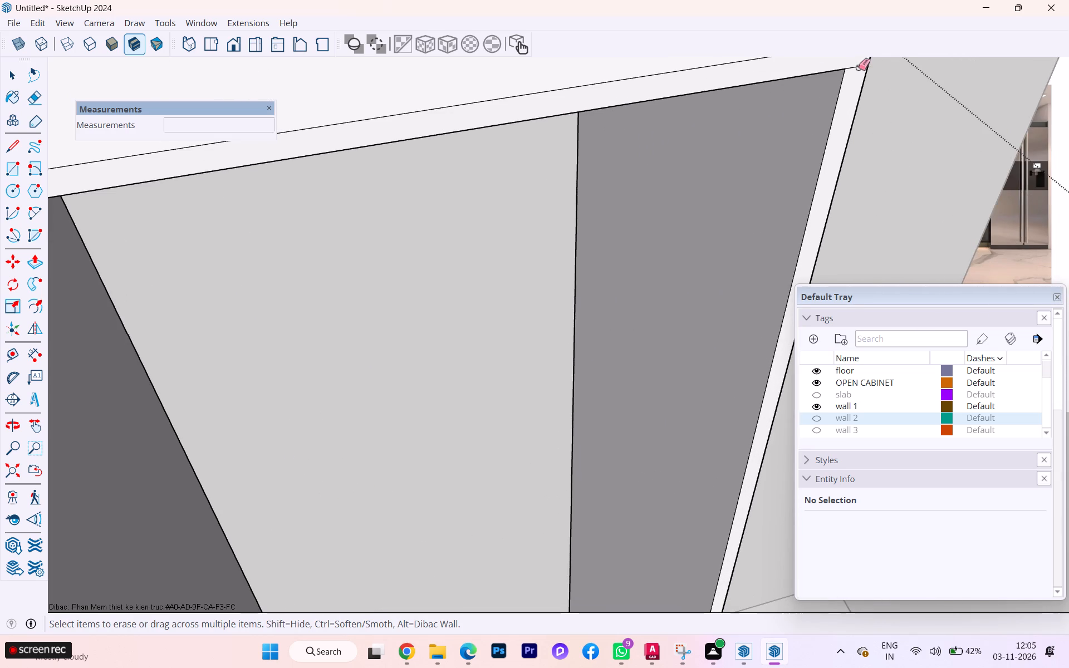
{"action": "left_click", "coordinate": [858, 67]}
{"action": "scroll", "coordinate": [571, 102], "scroll_direction": "up", "scroll_amount": 2}
{"action": "scroll", "coordinate": [550, 104], "scroll_direction": "down", "scroll_amount": 6}
Push/Pull the last tall unit's front frame forward 1" to line up with the adjoining cabinet's front.
{"action": "key", "text": "p"}
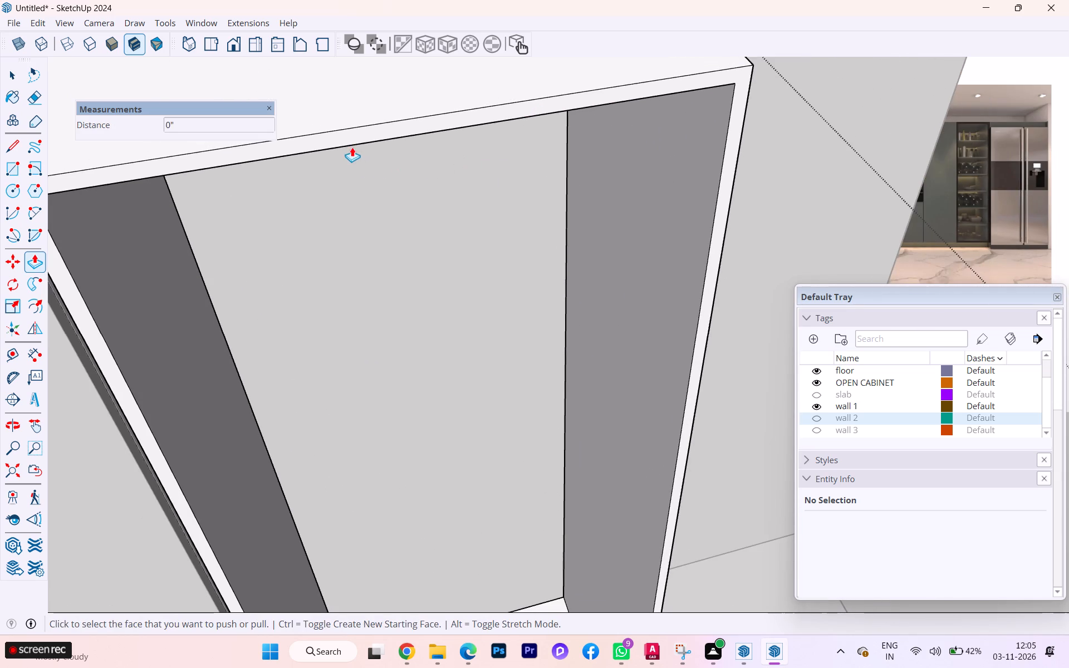
{"action": "left_click", "coordinate": [355, 129]}
{"action": "scroll", "coordinate": [508, 130], "scroll_direction": "down", "scroll_amount": 1}
{"action": "scroll", "coordinate": [509, 130], "scroll_direction": "up", "scroll_amount": 1}
{"action": "scroll", "coordinate": [514, 129], "scroll_direction": "down", "scroll_amount": 2}
{"action": "scroll", "coordinate": [521, 126], "scroll_direction": "up", "scroll_amount": 1}
{"action": "scroll", "coordinate": [522, 125], "scroll_direction": "down", "scroll_amount": 3}
{"action": "scroll", "coordinate": [564, 100], "scroll_direction": "down", "scroll_amount": 1}
{"action": "scroll", "coordinate": [567, 102], "scroll_direction": "up", "scroll_amount": 1}
{"action": "scroll", "coordinate": [567, 104], "scroll_direction": "down", "scroll_amount": 1}
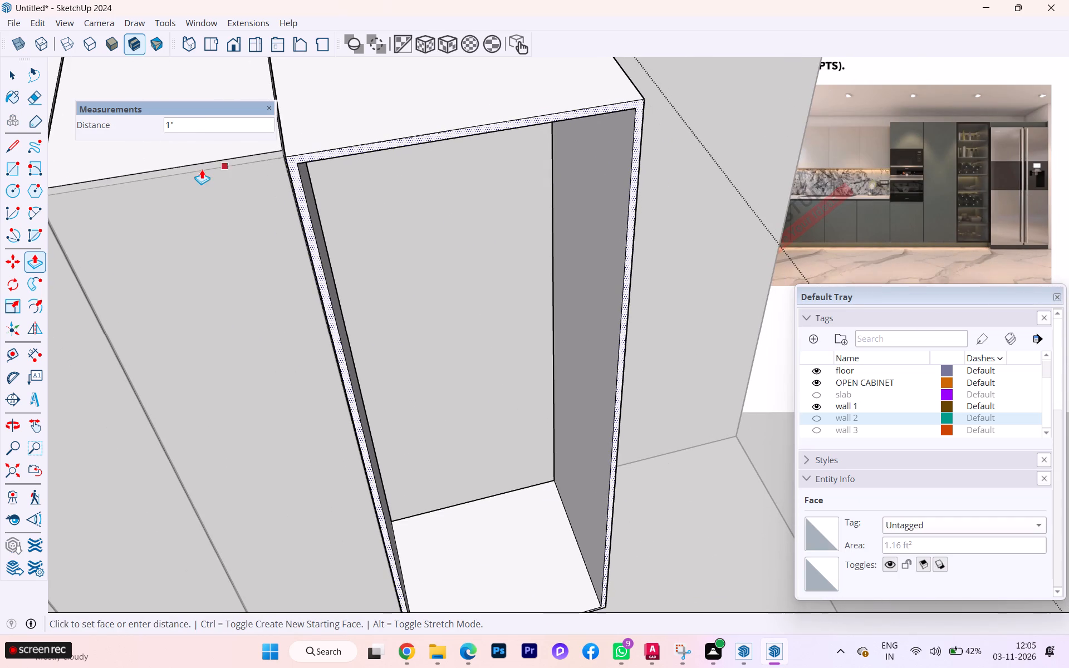
{"action": "left_click", "coordinate": [202, 169]}
{"action": "left_click", "coordinate": [5, 66]}
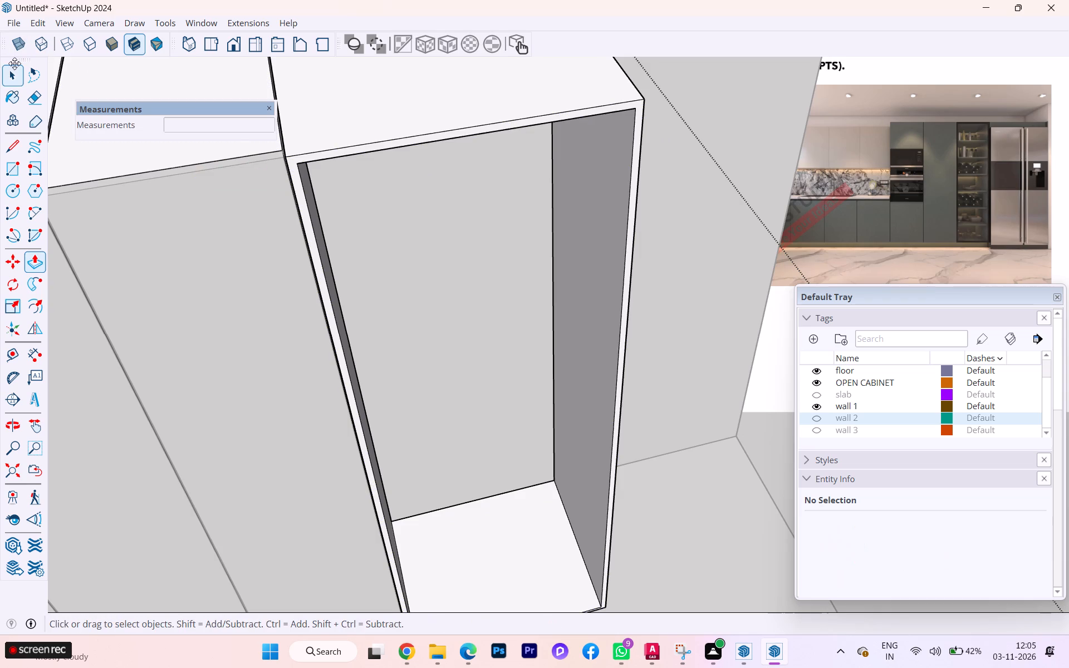
Finish editing the last tall unit and return to the whole kitchen model.
{"action": "left_click", "coordinate": [766, 434]}
{"action": "scroll", "coordinate": [537, 202], "scroll_direction": "down", "scroll_amount": 3}
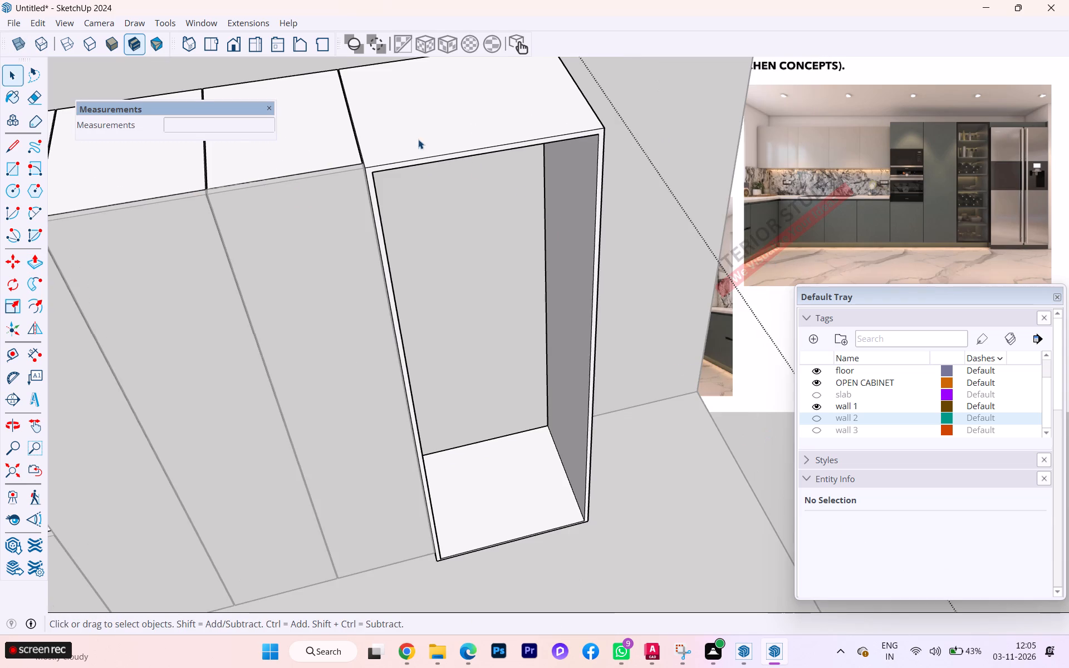
{"action": "left_click", "coordinate": [778, 448]}
{"action": "scroll", "coordinate": [252, 131], "scroll_direction": "down", "scroll_amount": 6}
{"action": "scroll", "coordinate": [242, 127], "scroll_direction": "up", "scroll_amount": 1}
{"action": "scroll", "coordinate": [242, 127], "scroll_direction": "down", "scroll_amount": 6}
{"action": "scroll", "coordinate": [282, 162], "scroll_direction": "up", "scroll_amount": 2}
{"action": "scroll", "coordinate": [282, 162], "scroll_direction": "down", "scroll_amount": 2}
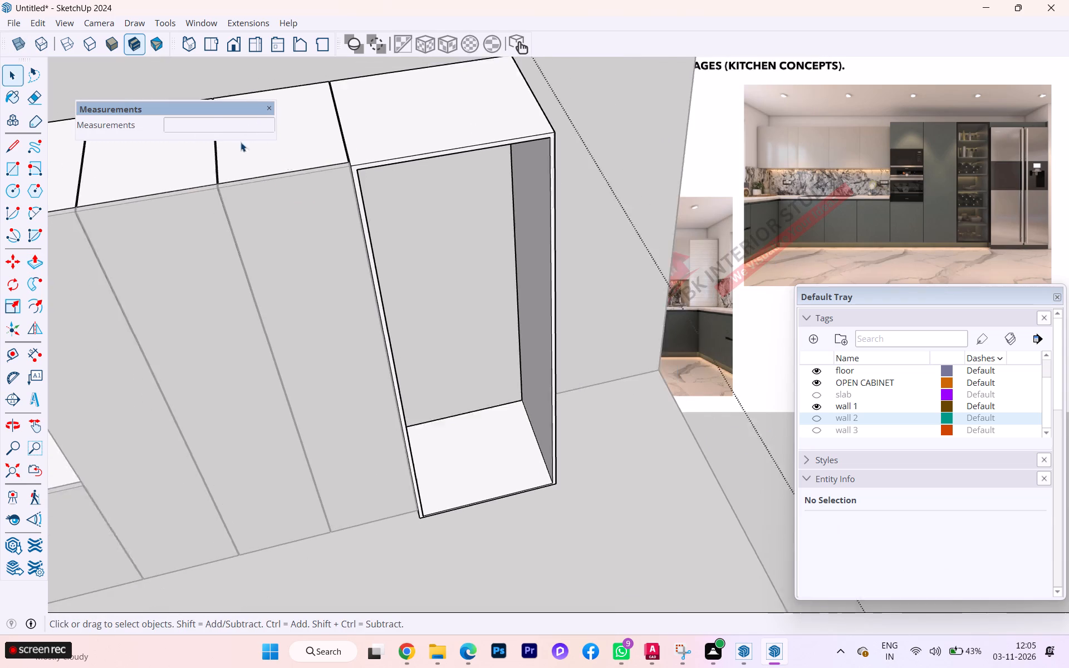
{"action": "scroll", "coordinate": [199, 95], "scroll_direction": "down", "scroll_amount": 5}
{"action": "scroll", "coordinate": [256, 182], "scroll_direction": "up", "scroll_amount": 2}
{"action": "scroll", "coordinate": [257, 181], "scroll_direction": "down", "scroll_amount": 2}
{"action": "scroll", "coordinate": [257, 181], "scroll_direction": "up", "scroll_amount": 5}
{"action": "scroll", "coordinate": [257, 181], "scroll_direction": "down", "scroll_amount": 1}
{"action": "left_click", "coordinate": [615, 344]}
Examine the upper joint between the last tall unit's open frame and the front panel of the adjoining third tall cabinet.
{"action": "scroll", "coordinate": [550, 284], "scroll_direction": "down", "scroll_amount": 1}
{"action": "scroll", "coordinate": [549, 283], "scroll_direction": "up", "scroll_amount": 1}
{"action": "scroll", "coordinate": [549, 281], "scroll_direction": "down", "scroll_amount": 2}
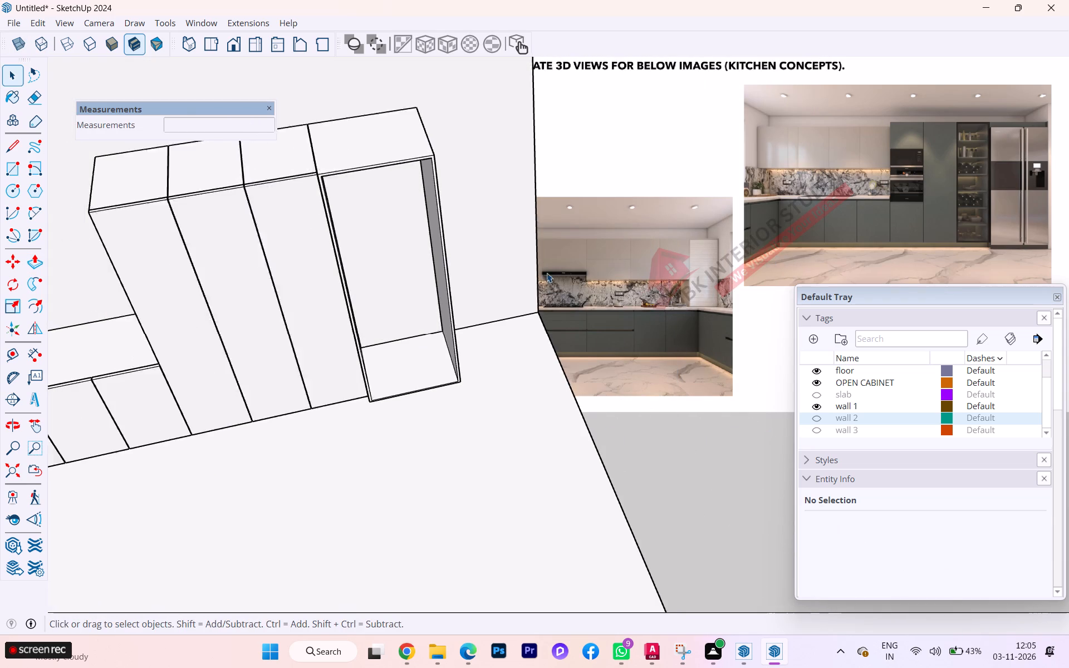
{"action": "scroll", "coordinate": [547, 273], "scroll_direction": "down", "scroll_amount": 2}
{"action": "middle_click_drag", "start_coordinate": [501, 245], "coordinate": [323, 178]}
{"action": "scroll", "coordinate": [446, 150], "scroll_direction": "up", "scroll_amount": 1}
{"action": "scroll", "coordinate": [446, 150], "scroll_direction": "down", "scroll_amount": 1}
{"action": "scroll", "coordinate": [446, 150], "scroll_direction": "up", "scroll_amount": 3}
{"action": "scroll", "coordinate": [446, 150], "scroll_direction": "down", "scroll_amount": 4}
{"action": "scroll", "coordinate": [446, 150], "scroll_direction": "up", "scroll_amount": 2}
{"action": "scroll", "coordinate": [446, 150], "scroll_direction": "down", "scroll_amount": 1}
{"action": "scroll", "coordinate": [446, 150], "scroll_direction": "up", "scroll_amount": 5}
{"action": "scroll", "coordinate": [464, 164], "scroll_direction": "down", "scroll_amount": 1}
{"action": "scroll", "coordinate": [464, 164], "scroll_direction": "up", "scroll_amount": 2}
{"action": "scroll", "coordinate": [465, 164], "scroll_direction": "down", "scroll_amount": 1}
{"action": "scroll", "coordinate": [465, 164], "scroll_direction": "up", "scroll_amount": 4}
{"action": "scroll", "coordinate": [385, 151], "scroll_direction": "up", "scroll_amount": 7}
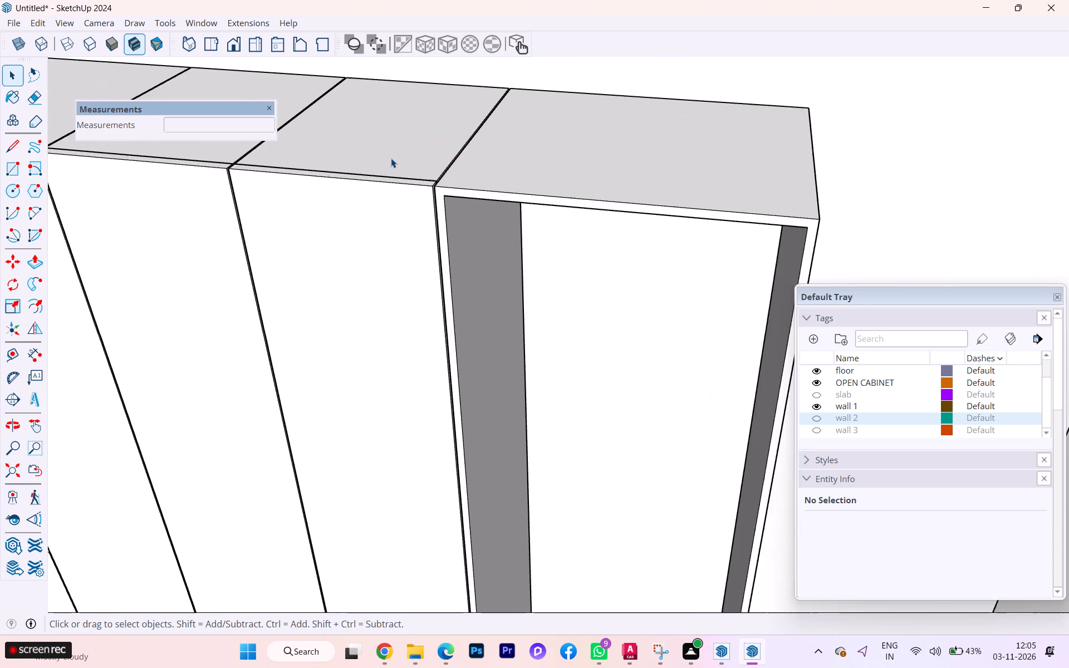
{"action": "scroll", "coordinate": [391, 158], "scroll_direction": "up", "scroll_amount": 8}
{"action": "scroll", "coordinate": [493, 190], "scroll_direction": "up", "scroll_amount": 2}
{"action": "scroll", "coordinate": [496, 191], "scroll_direction": "down", "scroll_amount": 1}
{"action": "scroll", "coordinate": [496, 191], "scroll_direction": "up", "scroll_amount": 3}
{"action": "scroll", "coordinate": [541, 321], "scroll_direction": "down", "scroll_amount": 1}
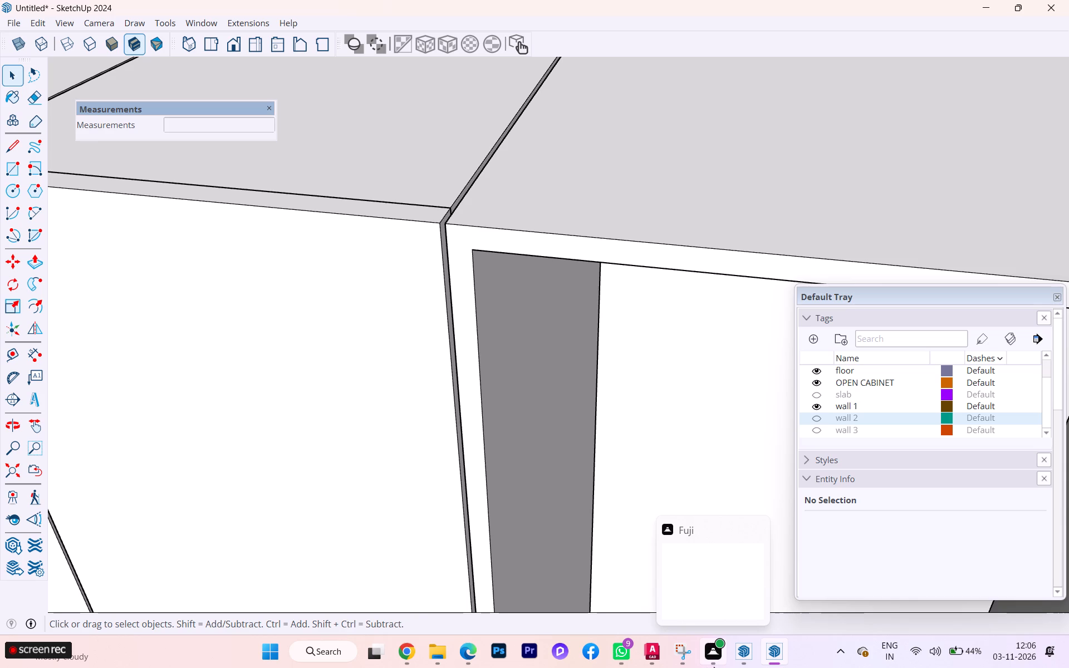
{"action": "scroll", "coordinate": [715, 667], "scroll_direction": "down", "scroll_amount": 2}
{"action": "scroll", "coordinate": [592, 452], "scroll_direction": "down", "scroll_amount": 6}
{"action": "scroll", "coordinate": [637, 455], "scroll_direction": "down", "scroll_amount": 3}
{"action": "scroll", "coordinate": [521, 385], "scroll_direction": "down", "scroll_amount": 2}
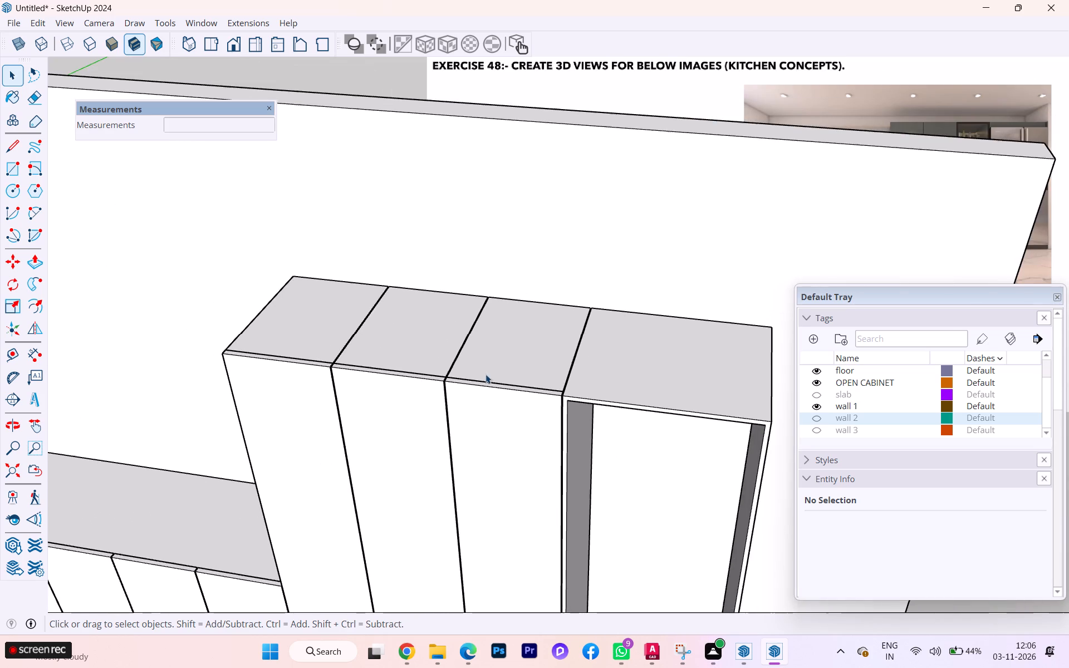
{"action": "middle_click_drag", "start_coordinate": [497, 398], "coordinate": [338, 376]}
{"action": "scroll", "coordinate": [592, 424], "scroll_direction": "down", "scroll_amount": 2}
{"action": "scroll", "coordinate": [592, 424], "scroll_direction": "up", "scroll_amount": 8}
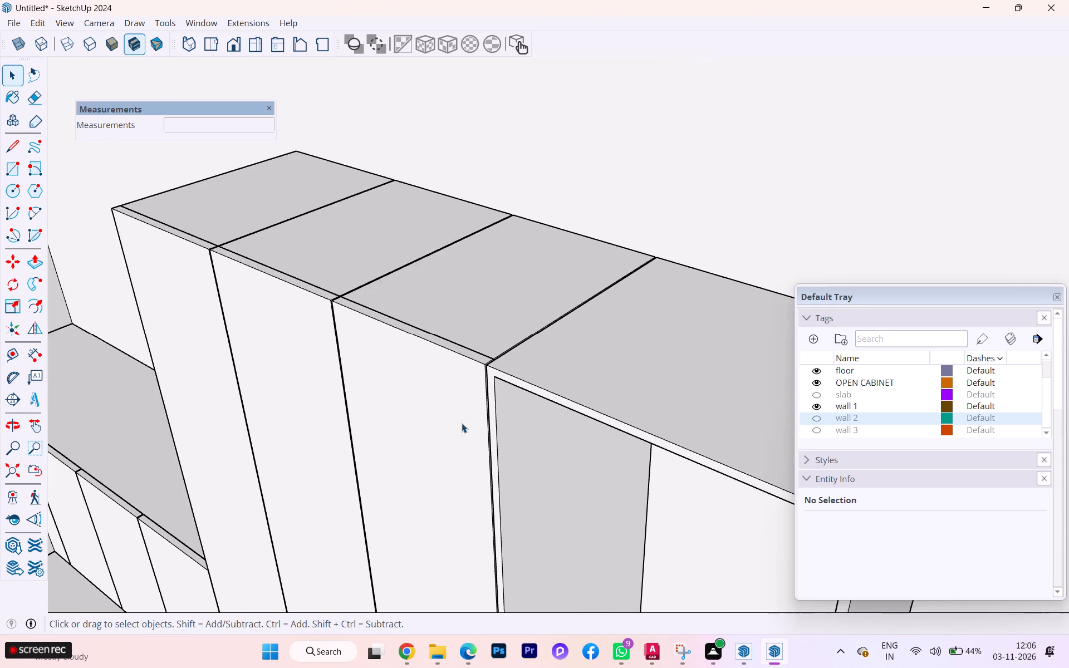
{"action": "scroll", "coordinate": [303, 441], "scroll_direction": "down", "scroll_amount": 8}
{"action": "scroll", "coordinate": [368, 462], "scroll_direction": "up", "scroll_amount": 3}
{"action": "scroll", "coordinate": [369, 463], "scroll_direction": "down", "scroll_amount": 1}
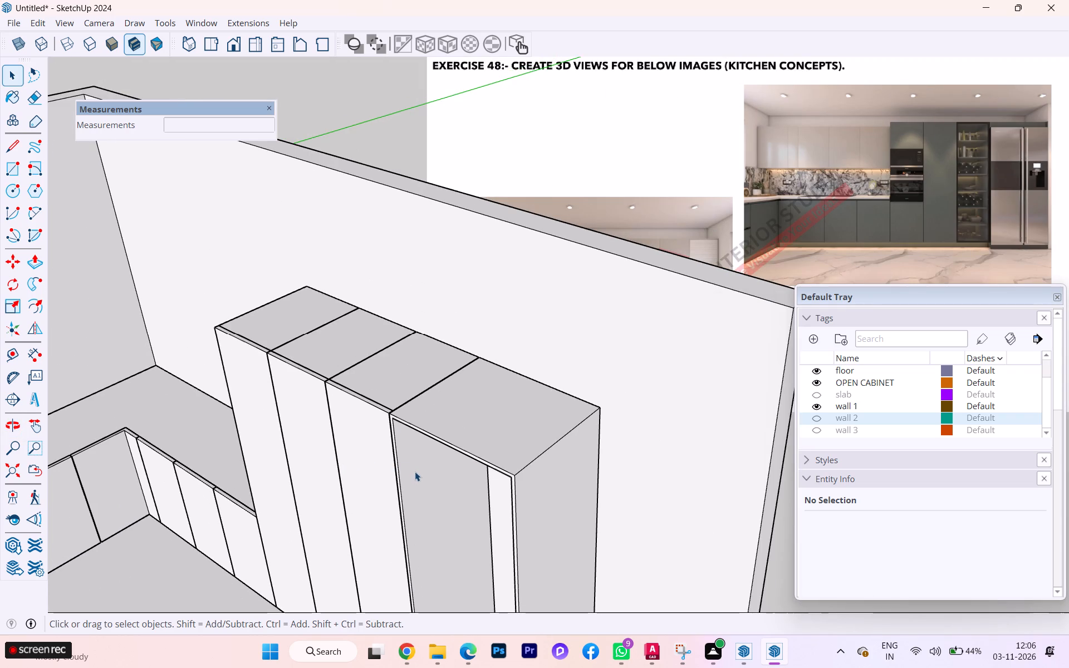
{"action": "scroll", "coordinate": [424, 487], "scroll_direction": "up", "scroll_amount": 4}
{"action": "scroll", "coordinate": [421, 453], "scroll_direction": "down", "scroll_amount": 1}
{"action": "middle_click_drag", "start_coordinate": [426, 442], "coordinate": [571, 426]}
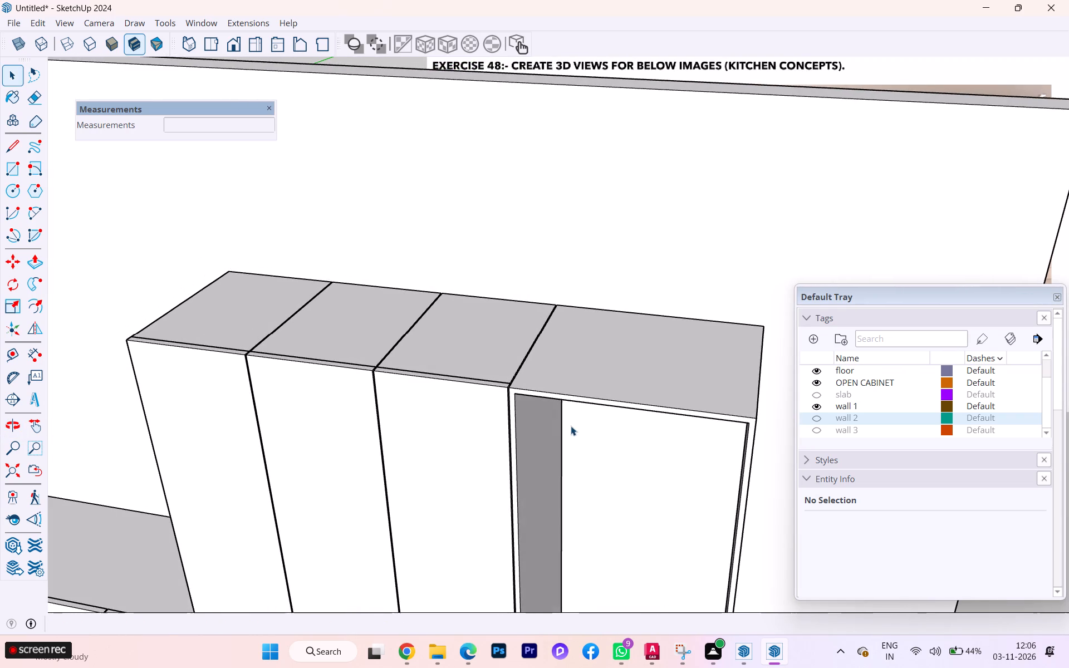
{"action": "scroll", "coordinate": [538, 422], "scroll_direction": "up", "scroll_amount": 3}
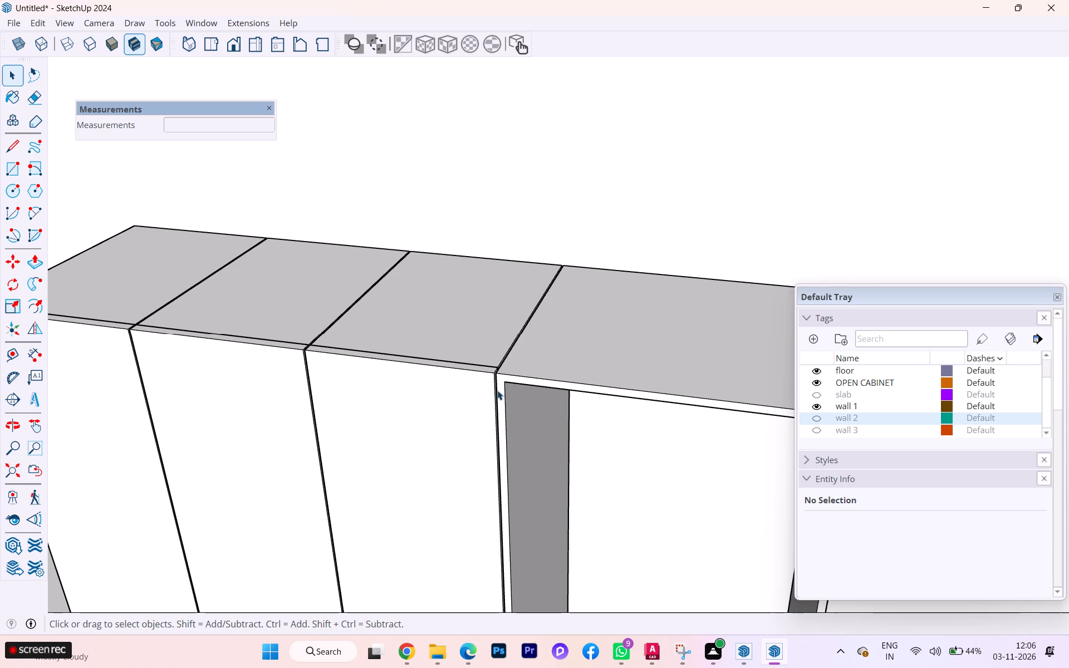
{"action": "scroll", "coordinate": [498, 389], "scroll_direction": "up", "scroll_amount": 8}
{"action": "scroll", "coordinate": [425, 302], "scroll_direction": "down", "scroll_amount": 2}
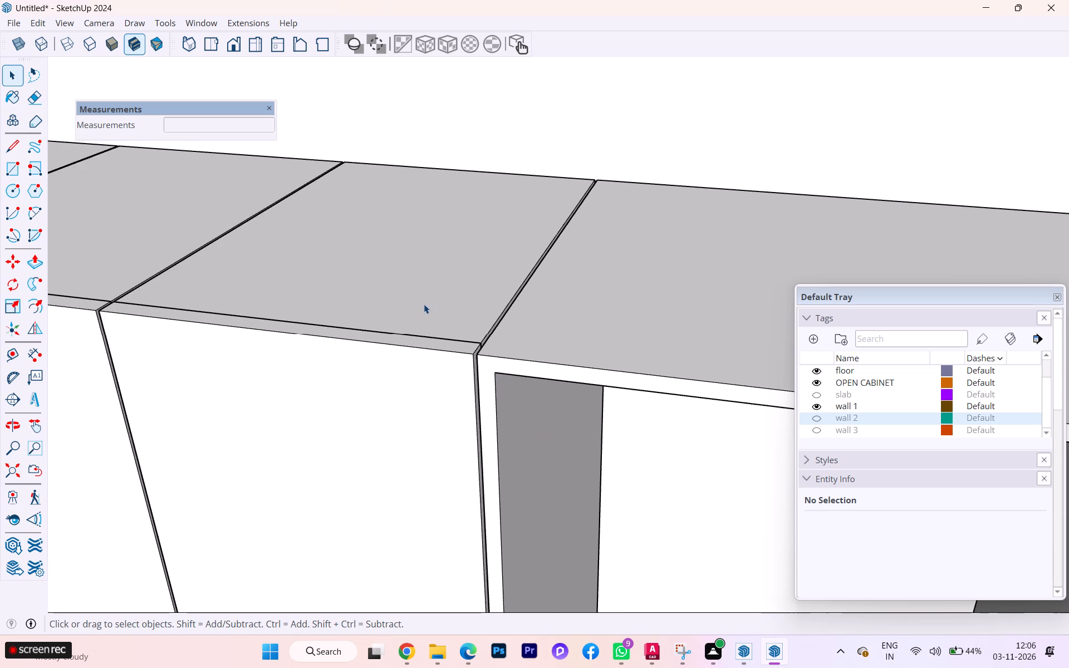
{"action": "scroll", "coordinate": [424, 304], "scroll_direction": "down", "scroll_amount": 1}
{"action": "scroll", "coordinate": [496, 349], "scroll_direction": "up", "scroll_amount": 3}
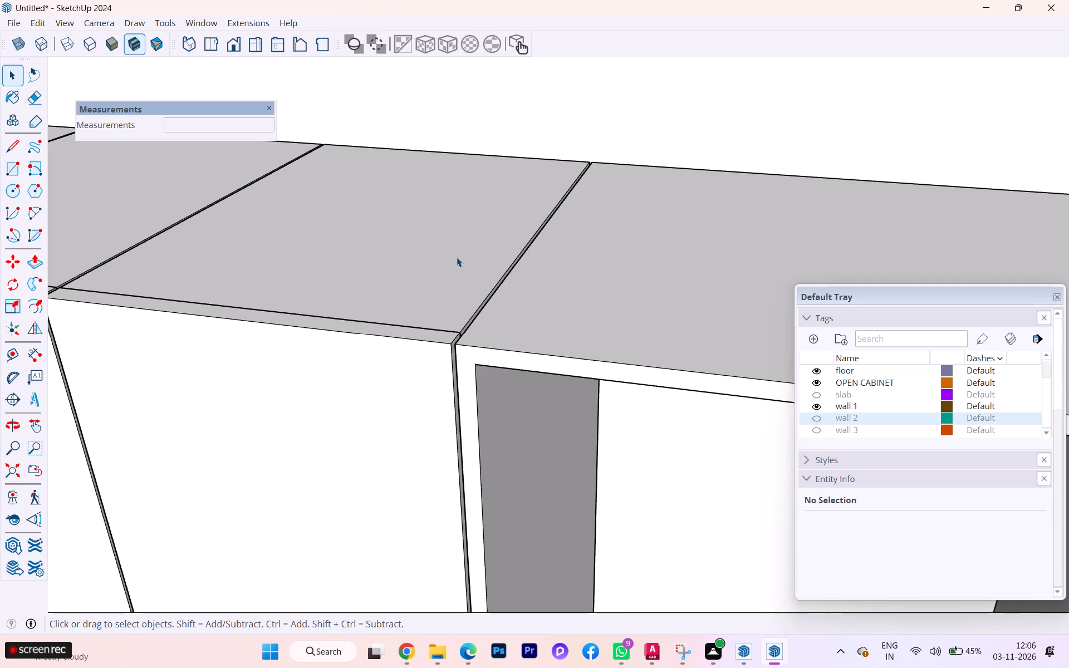
Examine the tall cabinet row's fronts beside the last unit's open carcass and compare them with the reference image.
{"action": "scroll", "coordinate": [326, 133], "scroll_direction": "down", "scroll_amount": 1}
{"action": "scroll", "coordinate": [320, 132], "scroll_direction": "up", "scroll_amount": 1}
{"action": "scroll", "coordinate": [315, 131], "scroll_direction": "down", "scroll_amount": 3}
{"action": "scroll", "coordinate": [304, 126], "scroll_direction": "up", "scroll_amount": 1}
{"action": "scroll", "coordinate": [304, 126], "scroll_direction": "down", "scroll_amount": 8}
{"action": "scroll", "coordinate": [300, 128], "scroll_direction": "up", "scroll_amount": 4}
{"action": "scroll", "coordinate": [300, 129], "scroll_direction": "down", "scroll_amount": 4}
{"action": "scroll", "coordinate": [300, 130], "scroll_direction": "up", "scroll_amount": 2}
{"action": "scroll", "coordinate": [300, 135], "scroll_direction": "down", "scroll_amount": 1}
{"action": "scroll", "coordinate": [101, 207], "scroll_direction": "down", "scroll_amount": 1}
{"action": "scroll", "coordinate": [103, 206], "scroll_direction": "up", "scroll_amount": 1}
{"action": "scroll", "coordinate": [121, 200], "scroll_direction": "down", "scroll_amount": 1}
{"action": "scroll", "coordinate": [124, 200], "scroll_direction": "up", "scroll_amount": 1}
{"action": "scroll", "coordinate": [140, 197], "scroll_direction": "down", "scroll_amount": 1}
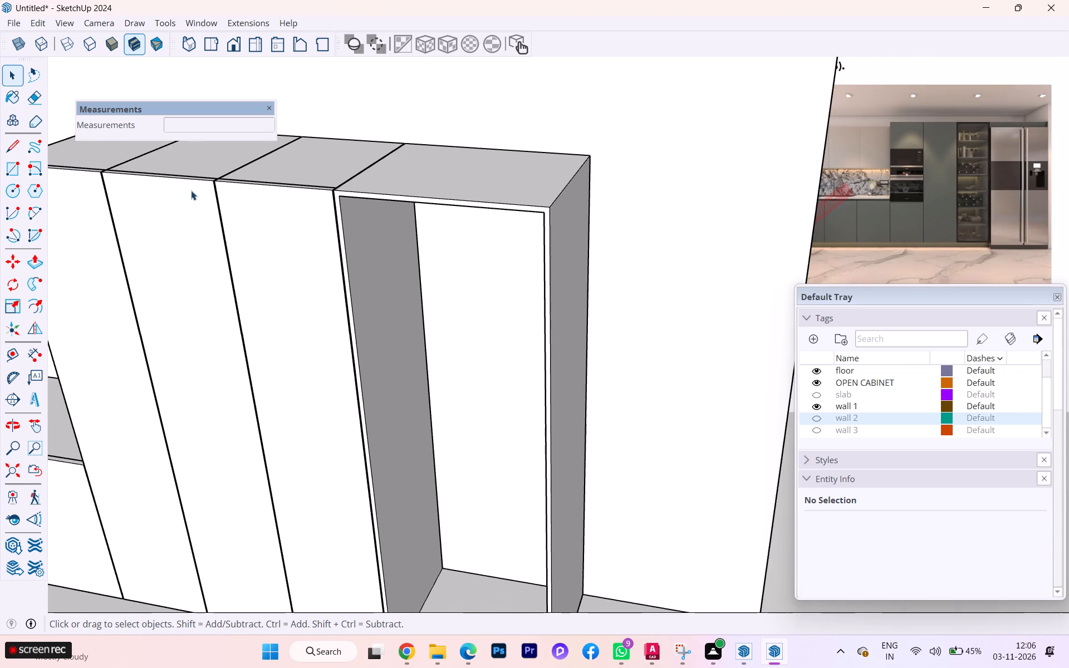
{"action": "scroll", "coordinate": [191, 190], "scroll_direction": "down", "scroll_amount": 2}
{"action": "scroll", "coordinate": [190, 193], "scroll_direction": "up", "scroll_amount": 1}
{"action": "scroll", "coordinate": [189, 194], "scroll_direction": "down", "scroll_amount": 1}
{"action": "scroll", "coordinate": [187, 194], "scroll_direction": "up", "scroll_amount": 1}
{"action": "scroll", "coordinate": [187, 195], "scroll_direction": "down", "scroll_amount": 2}
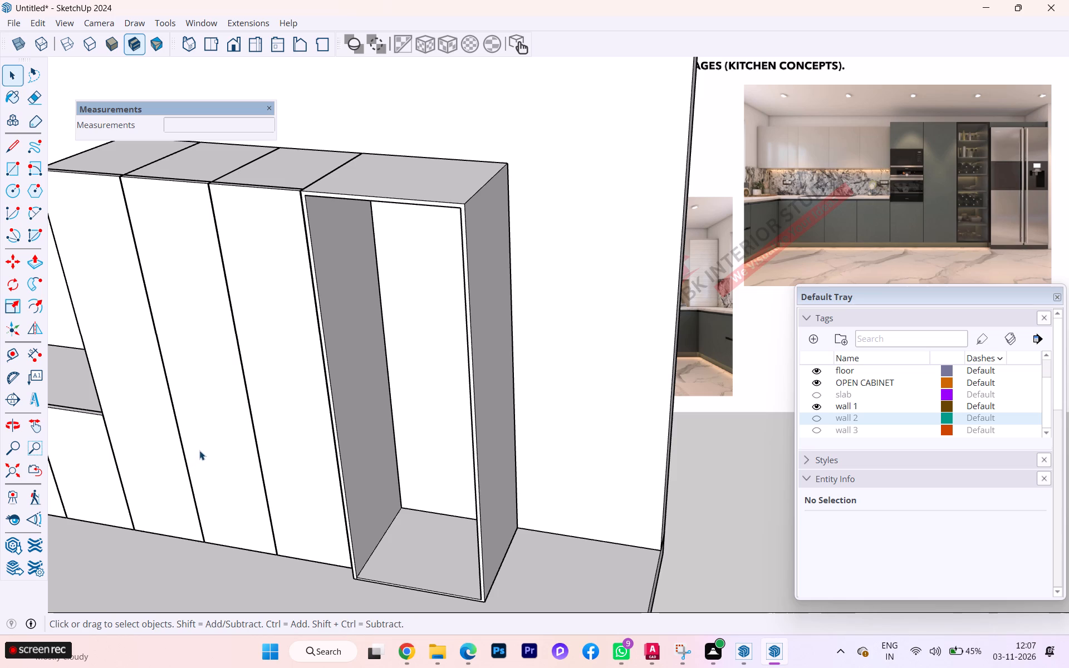
{"action": "scroll", "coordinate": [318, 321], "scroll_direction": "up", "scroll_amount": 3}
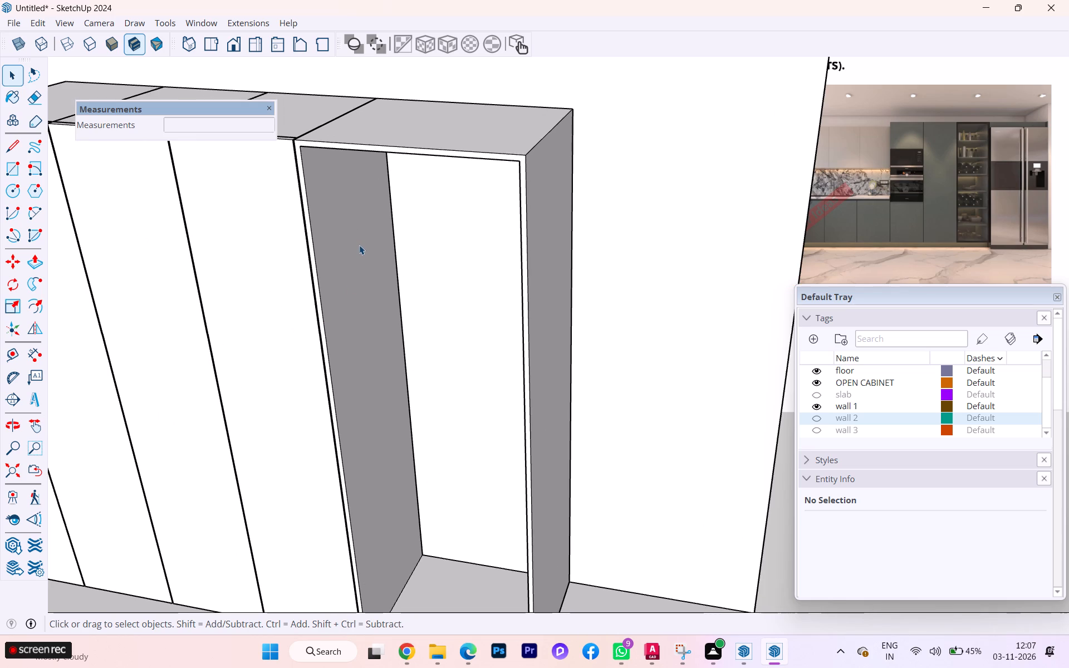
{"action": "scroll", "coordinate": [431, 287], "scroll_direction": "down", "scroll_amount": 4}
{"action": "scroll", "coordinate": [493, 294], "scroll_direction": "up", "scroll_amount": 1}
{"action": "scroll", "coordinate": [493, 294], "scroll_direction": "down", "scroll_amount": 1}
{"action": "middle_click_drag", "start_coordinate": [340, 272], "coordinate": [450, 273]}
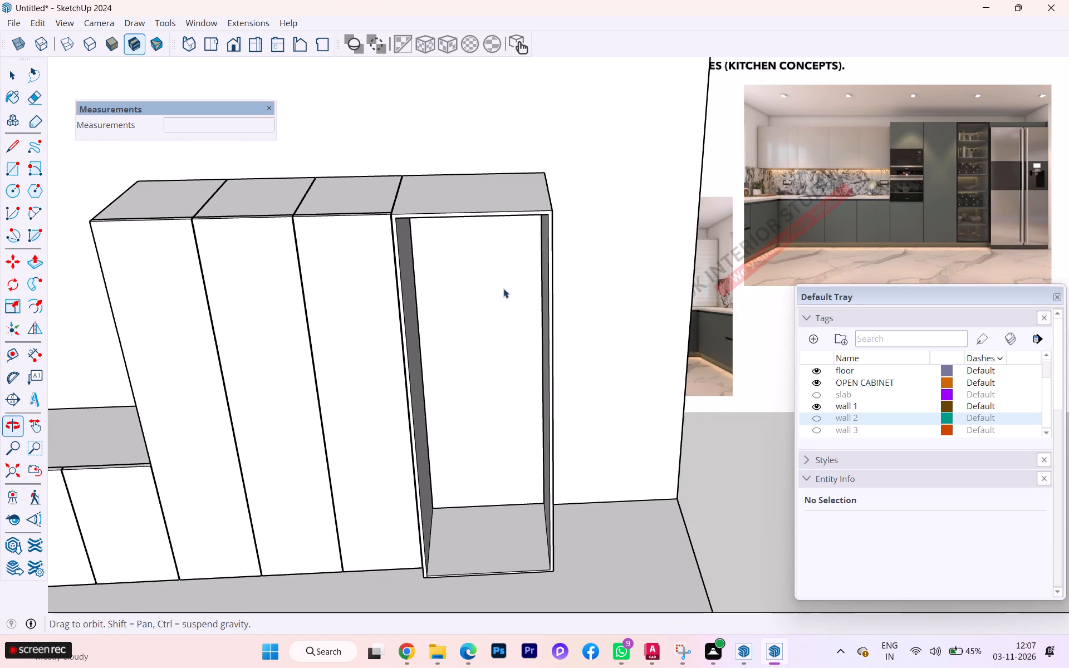
Open the cabinet fronts for editing and Push/Pull the third tall cabinet's front panel back 1" to remove it, leaving the carcass open.
{"action": "scroll", "coordinate": [601, 312], "scroll_direction": "down", "scroll_amount": 3}
{"action": "scroll", "coordinate": [448, 283], "scroll_direction": "up", "scroll_amount": 5}
{"action": "left_click", "coordinate": [398, 249]}
{"action": "double_click", "coordinate": [398, 249]}
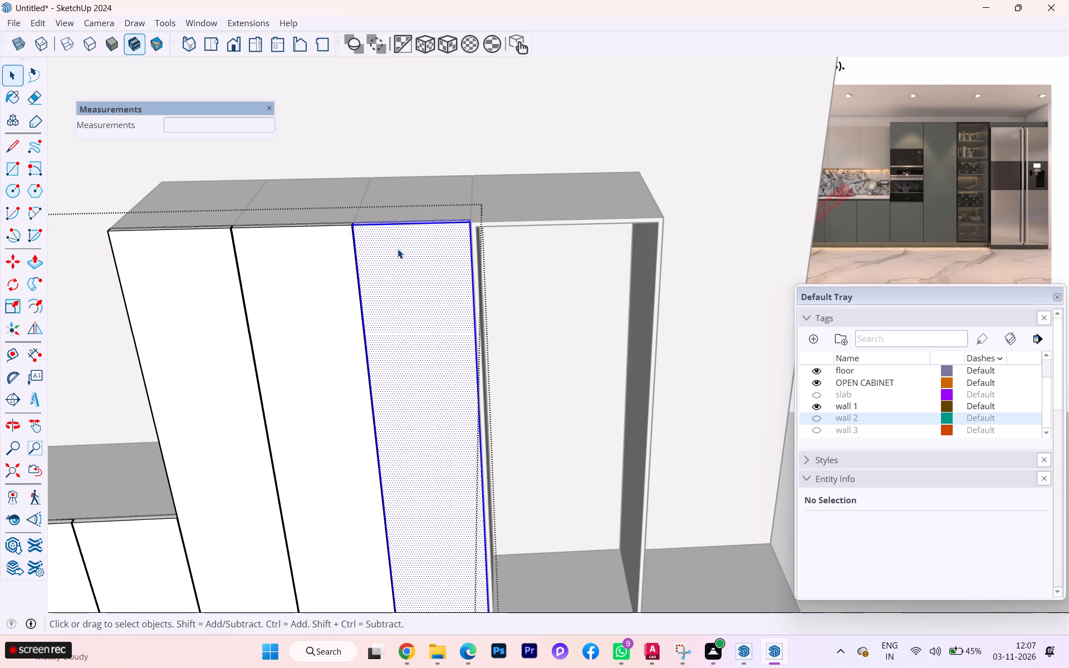
{"action": "scroll", "coordinate": [393, 251], "scroll_direction": "up", "scroll_amount": 11}
{"action": "scroll", "coordinate": [415, 254], "scroll_direction": "down", "scroll_amount": 3}
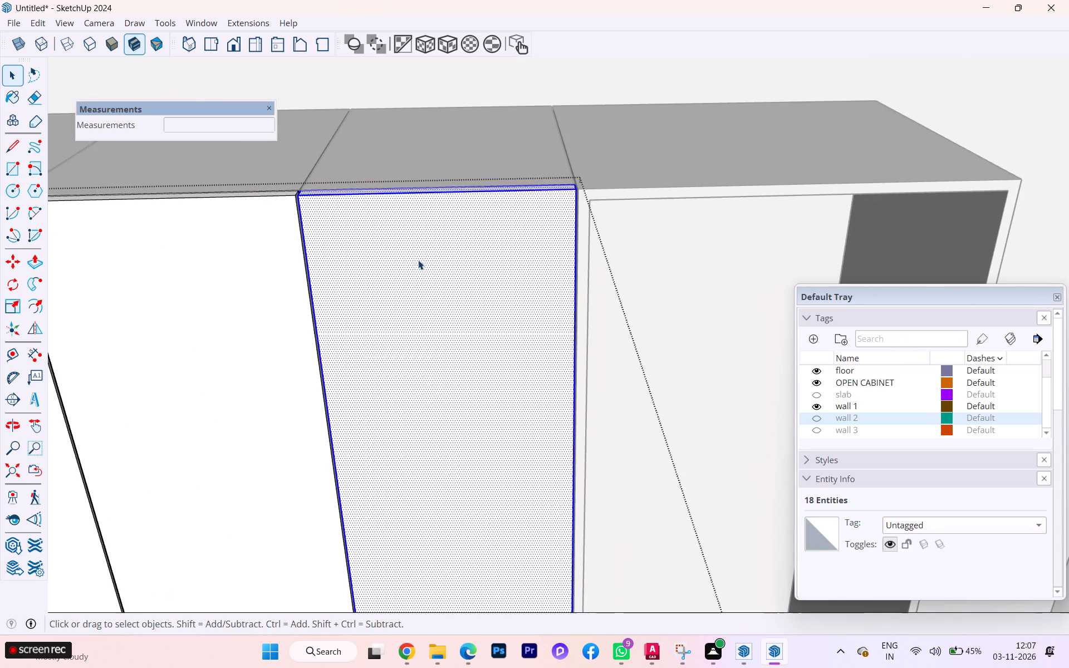
{"action": "middle_click_drag", "start_coordinate": [421, 262], "coordinate": [545, 289]}
{"action": "scroll", "coordinate": [352, 249], "scroll_direction": "up", "scroll_amount": 2}
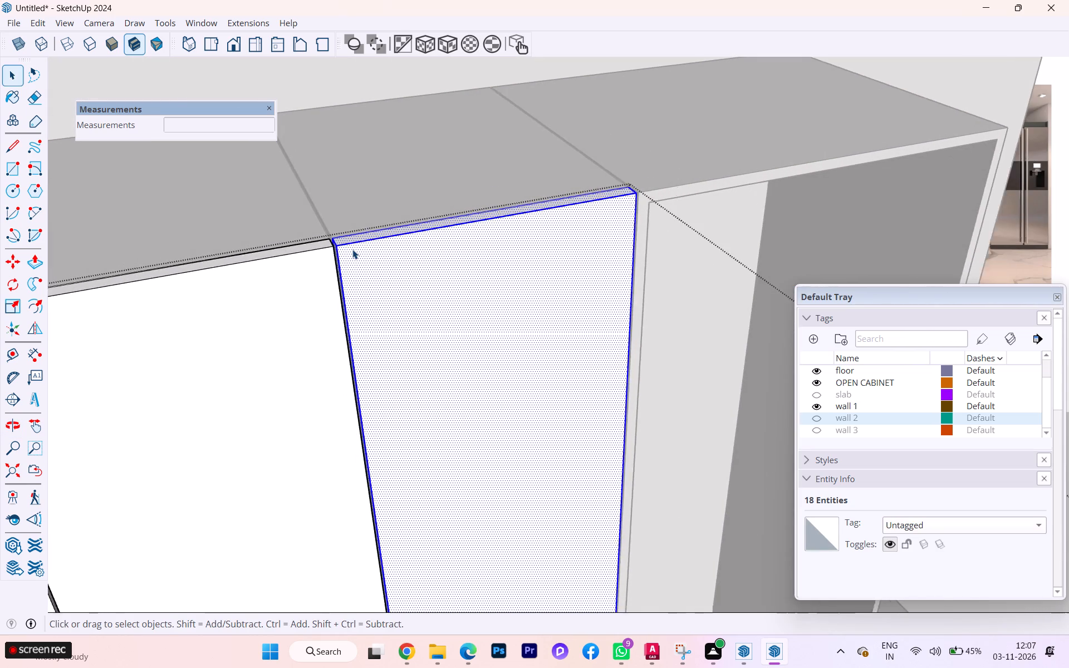
{"action": "scroll", "coordinate": [352, 249], "scroll_direction": "up", "scroll_amount": 2}
{"action": "scroll", "coordinate": [361, 267], "scroll_direction": "down", "scroll_amount": 3}
{"action": "scroll", "coordinate": [306, 249], "scroll_direction": "down", "scroll_amount": 3}
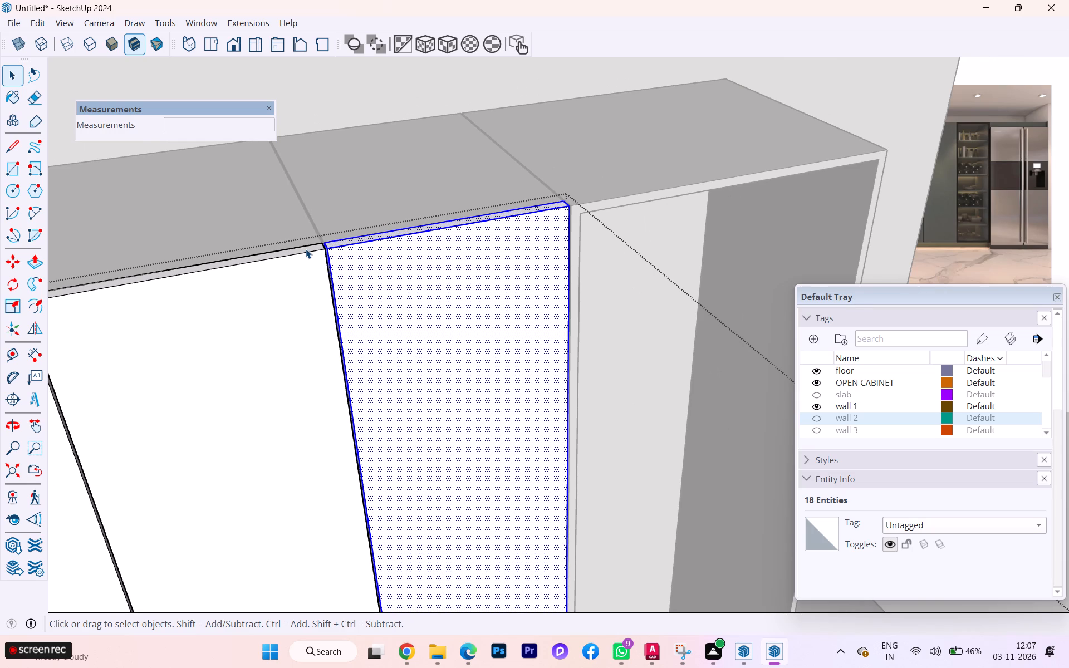
{"action": "scroll", "coordinate": [394, 220], "scroll_direction": "down", "scroll_amount": 7}
{"action": "scroll", "coordinate": [401, 221], "scroll_direction": "up", "scroll_amount": 3}
{"action": "scroll", "coordinate": [401, 221], "scroll_direction": "down", "scroll_amount": 1}
{"action": "scroll", "coordinate": [401, 221], "scroll_direction": "up", "scroll_amount": 2}
{"action": "scroll", "coordinate": [366, 229], "scroll_direction": "down", "scroll_amount": 2}
{"action": "scroll", "coordinate": [364, 231], "scroll_direction": "up", "scroll_amount": 2}
{"action": "scroll", "coordinate": [364, 231], "scroll_direction": "down", "scroll_amount": 2}
{"action": "scroll", "coordinate": [364, 231], "scroll_direction": "up", "scroll_amount": 1}
{"action": "scroll", "coordinate": [364, 231], "scroll_direction": "down", "scroll_amount": 1}
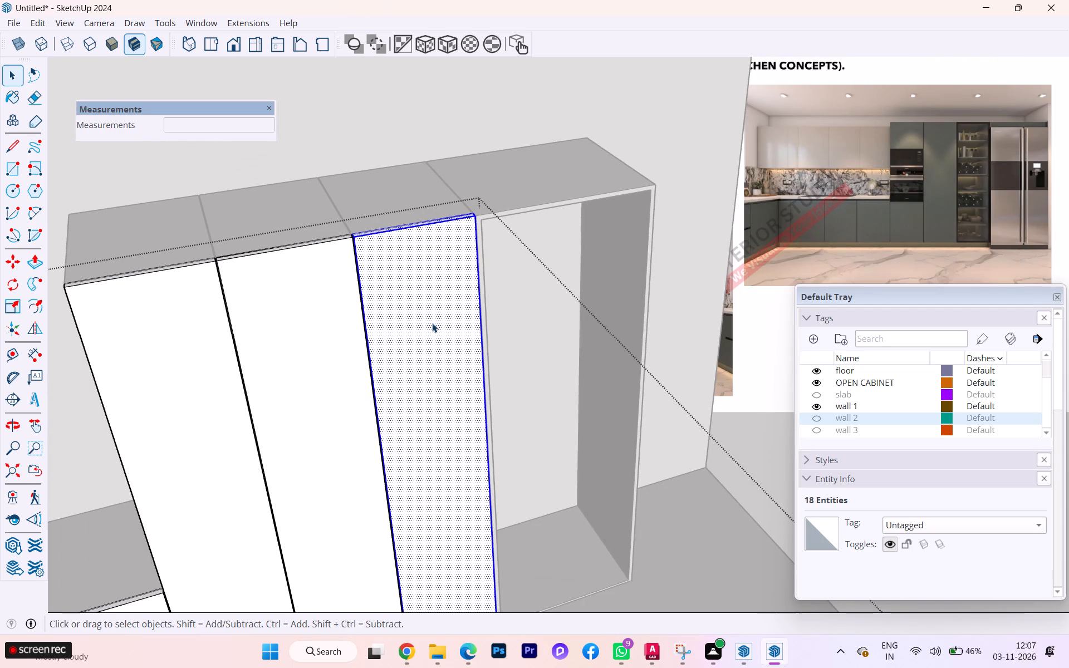
{"action": "left_click", "coordinate": [454, 310]}
{"action": "double_click", "coordinate": [414, 283]}
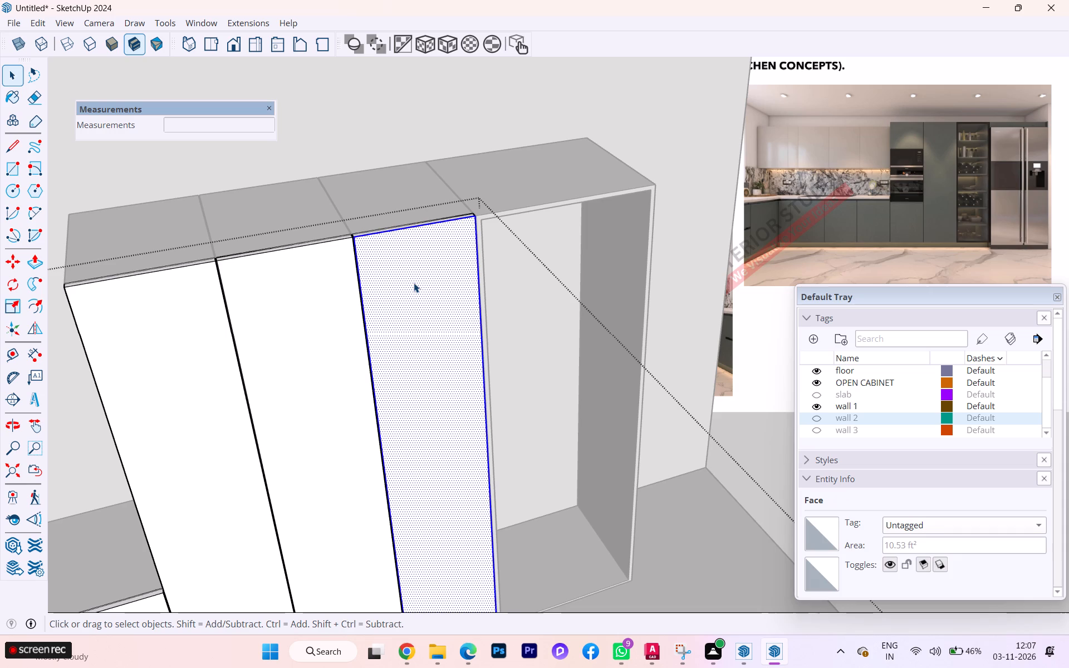
{"action": "key", "text": "p"}
{"action": "left_click", "coordinate": [414, 283]}
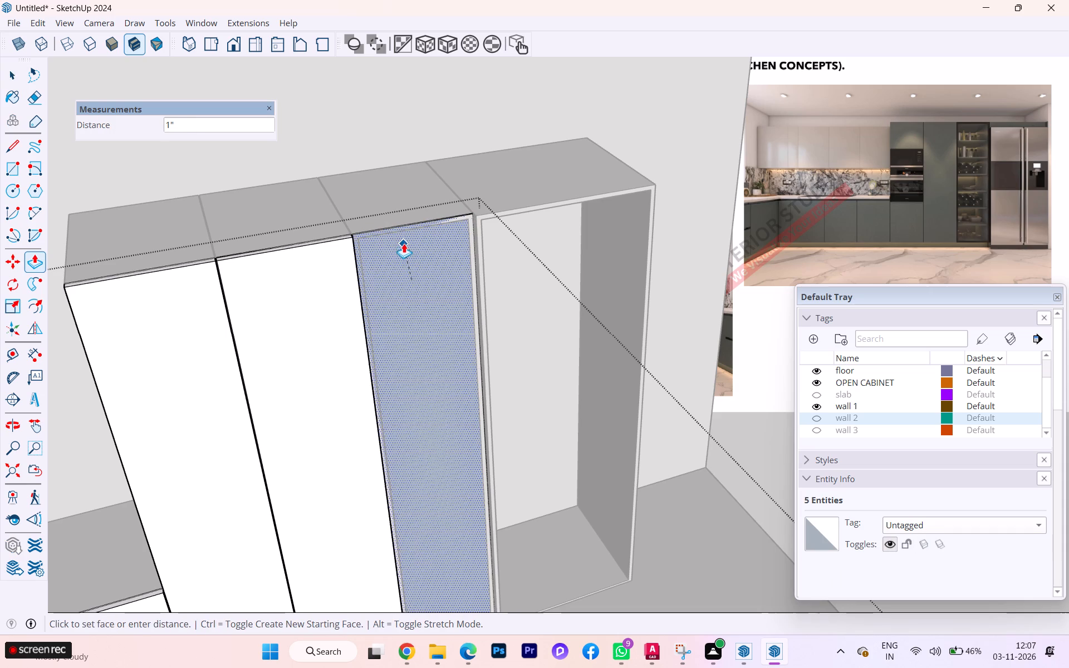
{"action": "left_click", "coordinate": [398, 235]}
{"action": "scroll", "coordinate": [430, 272], "scroll_direction": "down", "scroll_amount": 3}
{"action": "key", "text": "space"}
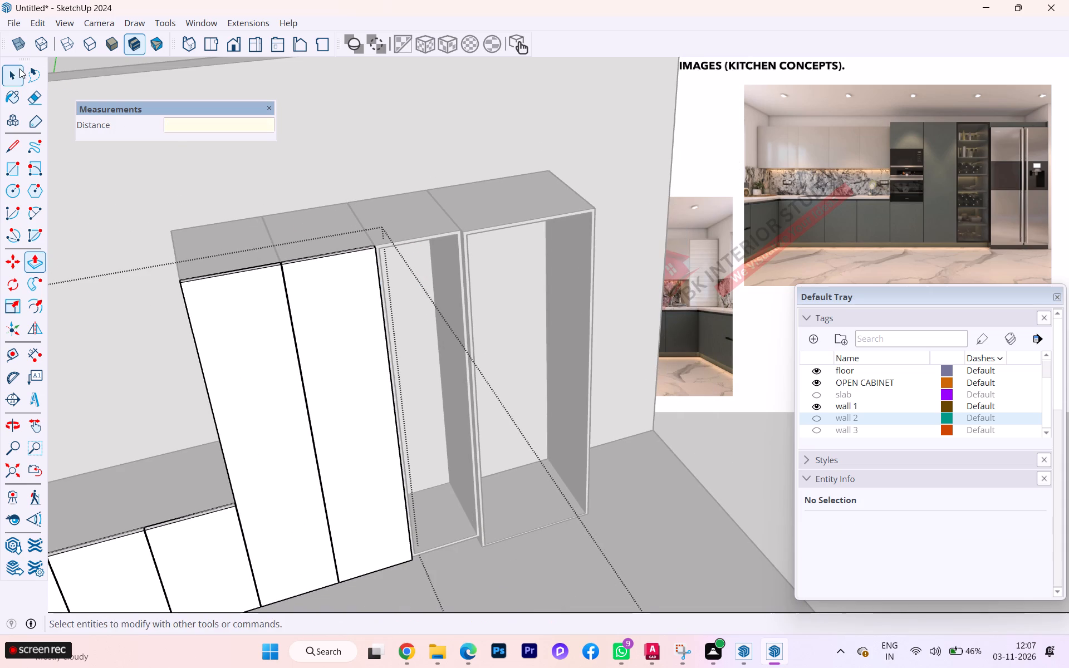
{"action": "left_click", "coordinate": [17, 74]}
{"action": "left_click", "coordinate": [734, 465]}
Draw a rectangle about 7' 1" by 1' 5 13/16" over the third tall cabinet's open front, from upper corner to opposite lower corner.
{"action": "scroll", "coordinate": [513, 384], "scroll_direction": "up", "scroll_amount": 4}
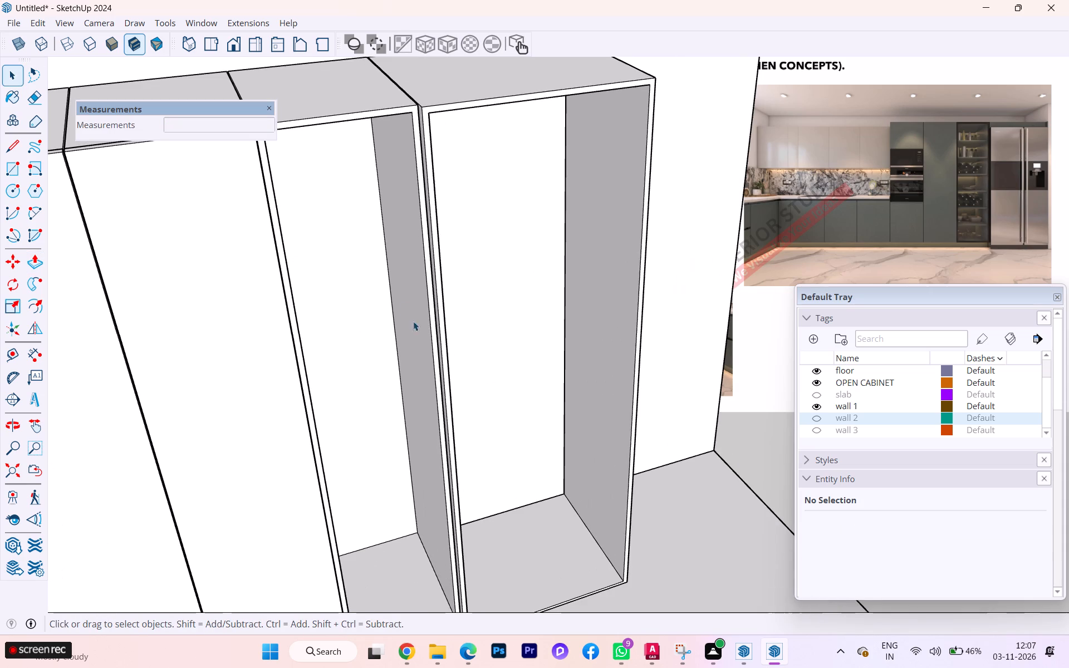
{"action": "scroll", "coordinate": [394, 281], "scroll_direction": "down", "scroll_amount": 7}
{"action": "key", "text": "r"}
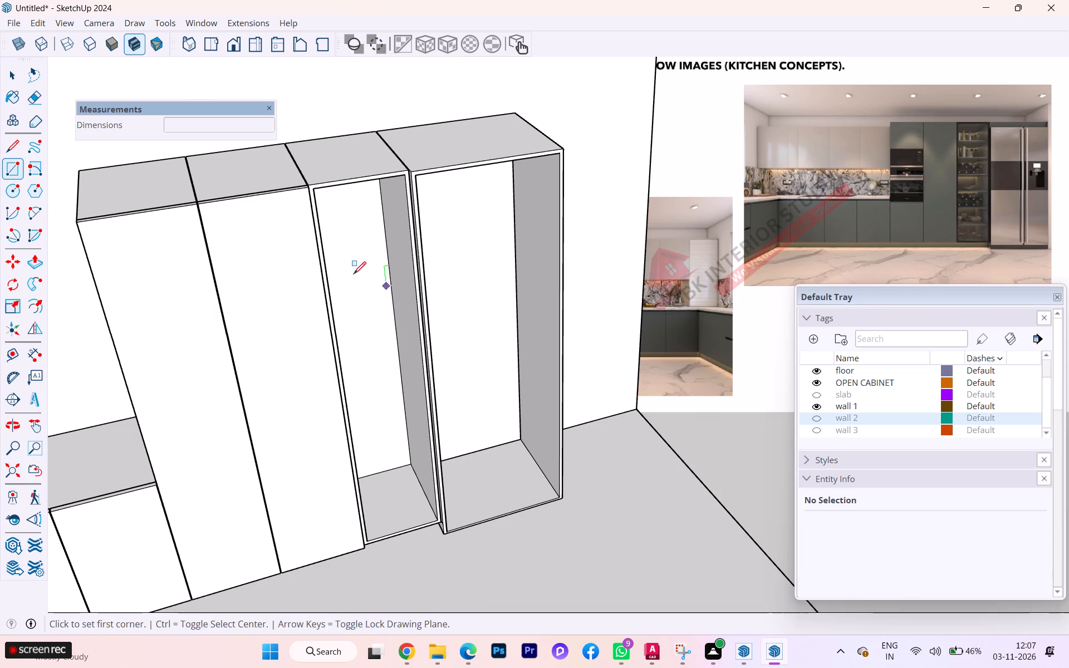
{"action": "scroll", "coordinate": [339, 220], "scroll_direction": "up", "scroll_amount": 7}
{"action": "scroll", "coordinate": [277, 155], "scroll_direction": "up", "scroll_amount": 6}
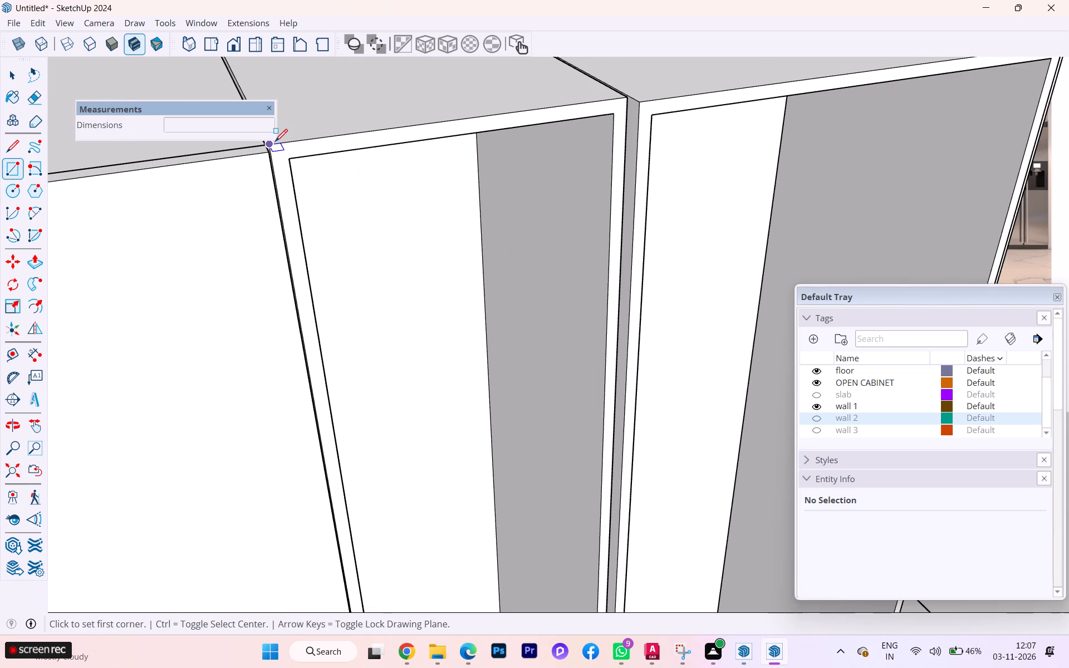
{"action": "left_click", "coordinate": [275, 141]}
{"action": "scroll", "coordinate": [516, 358], "scroll_direction": "up", "scroll_amount": 1}
{"action": "scroll", "coordinate": [515, 364], "scroll_direction": "down", "scroll_amount": 1}
{"action": "scroll", "coordinate": [514, 370], "scroll_direction": "up", "scroll_amount": 1}
{"action": "scroll", "coordinate": [514, 371], "scroll_direction": "down", "scroll_amount": 10}
{"action": "scroll", "coordinate": [480, 387], "scroll_direction": "up", "scroll_amount": 2}
{"action": "scroll", "coordinate": [480, 387], "scroll_direction": "down", "scroll_amount": 2}
{"action": "scroll", "coordinate": [480, 387], "scroll_direction": "up", "scroll_amount": 1}
{"action": "scroll", "coordinate": [480, 387], "scroll_direction": "down", "scroll_amount": 1}
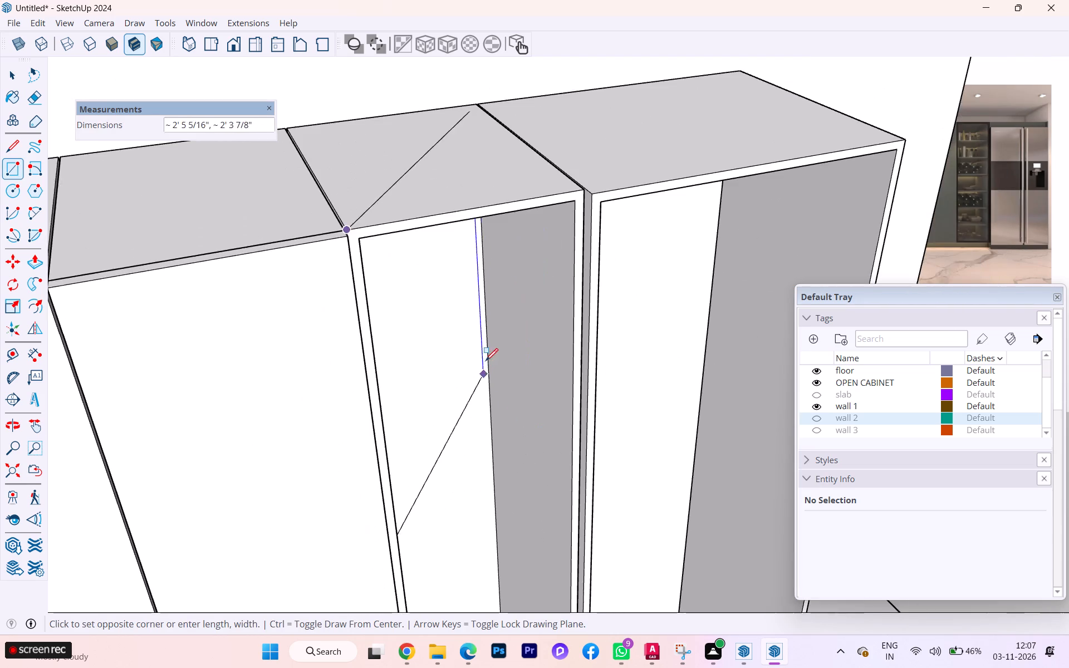
{"action": "scroll", "coordinate": [485, 360], "scroll_direction": "down", "scroll_amount": 1}
{"action": "scroll", "coordinate": [485, 360], "scroll_direction": "up", "scroll_amount": 1}
{"action": "scroll", "coordinate": [484, 358], "scroll_direction": "down", "scroll_amount": 3}
{"action": "scroll", "coordinate": [481, 354], "scroll_direction": "up", "scroll_amount": 2}
{"action": "scroll", "coordinate": [480, 353], "scroll_direction": "down", "scroll_amount": 2}
{"action": "scroll", "coordinate": [425, 302], "scroll_direction": "down", "scroll_amount": 3}
{"action": "scroll", "coordinate": [422, 304], "scroll_direction": "up", "scroll_amount": 6}
{"action": "scroll", "coordinate": [422, 305], "scroll_direction": "down", "scroll_amount": 1}
{"action": "scroll", "coordinate": [404, 389], "scroll_direction": "down", "scroll_amount": 1}
{"action": "scroll", "coordinate": [403, 387], "scroll_direction": "up", "scroll_amount": 1}
{"action": "scroll", "coordinate": [403, 387], "scroll_direction": "down", "scroll_amount": 2}
{"action": "scroll", "coordinate": [402, 386], "scroll_direction": "up", "scroll_amount": 2}
{"action": "scroll", "coordinate": [401, 386], "scroll_direction": "down", "scroll_amount": 2}
{"action": "scroll", "coordinate": [495, 562], "scroll_direction": "up", "scroll_amount": 2}
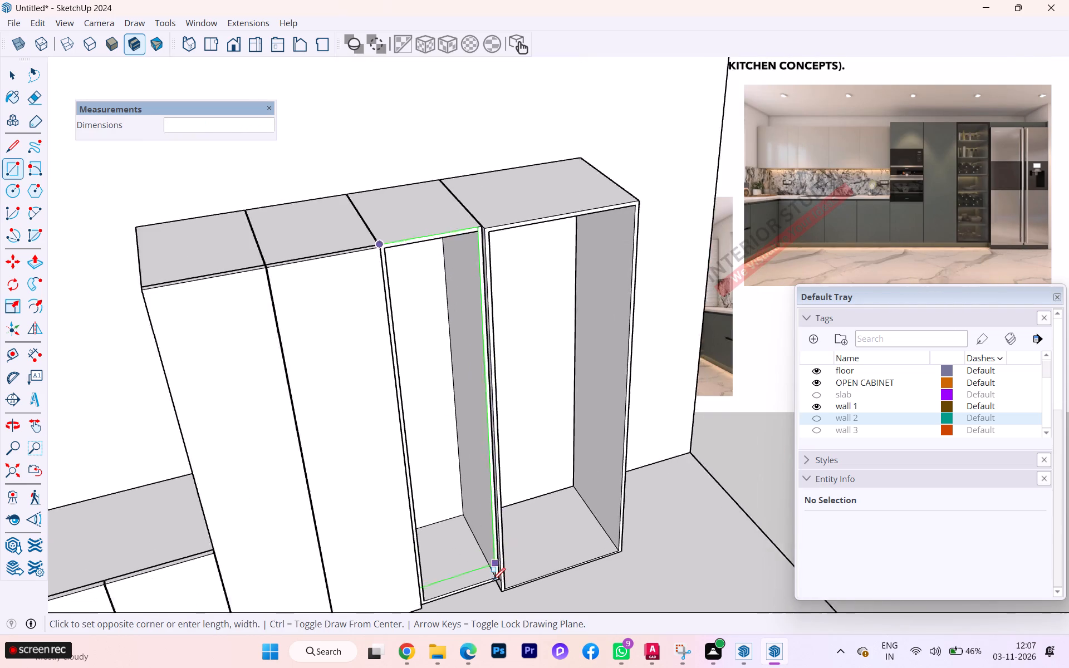
{"action": "scroll", "coordinate": [493, 580], "scroll_direction": "up", "scroll_amount": 5}
{"action": "scroll", "coordinate": [493, 582], "scroll_direction": "down", "scroll_amount": 1}
{"action": "scroll", "coordinate": [493, 582], "scroll_direction": "up", "scroll_amount": 7}
{"action": "scroll", "coordinate": [506, 591], "scroll_direction": "down", "scroll_amount": 1}
{"action": "scroll", "coordinate": [506, 591], "scroll_direction": "up", "scroll_amount": 3}
{"action": "scroll", "coordinate": [506, 589], "scroll_direction": "down", "scroll_amount": 1}
{"action": "scroll", "coordinate": [506, 588], "scroll_direction": "up", "scroll_amount": 6}
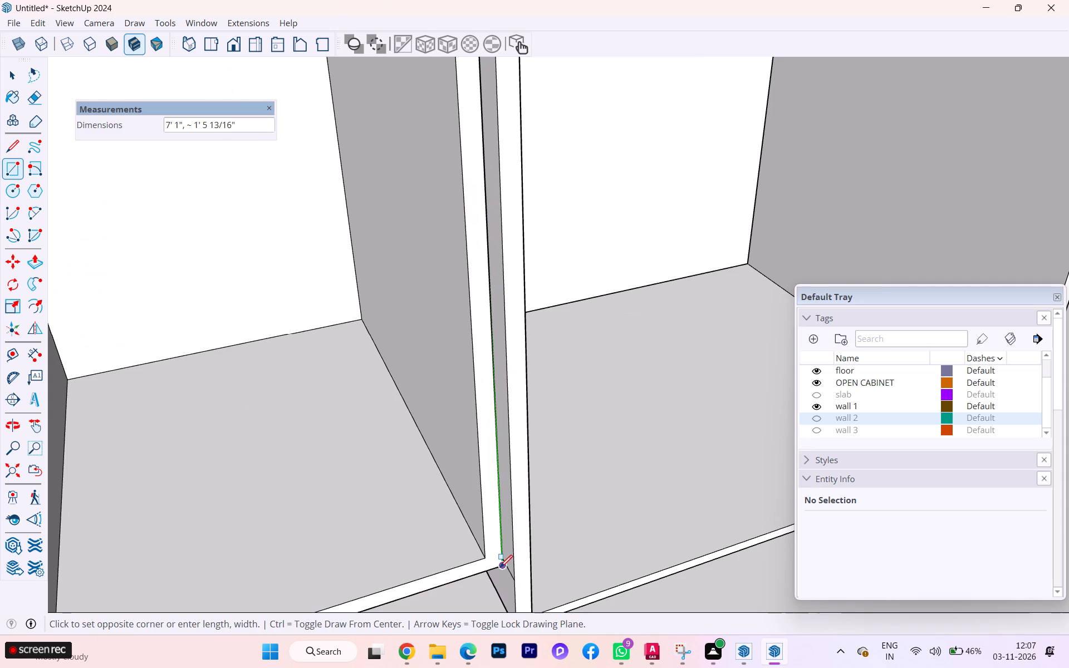
{"action": "left_click", "coordinate": [500, 567]}
Examine the third tall cabinet's new front face and its base beside the last unit, from close up and across the room.
{"action": "scroll", "coordinate": [398, 398], "scroll_direction": "down", "scroll_amount": 1}
{"action": "scroll", "coordinate": [398, 398], "scroll_direction": "up", "scroll_amount": 1}
{"action": "scroll", "coordinate": [398, 398], "scroll_direction": "down", "scroll_amount": 3}
{"action": "scroll", "coordinate": [398, 398], "scroll_direction": "up", "scroll_amount": 2}
{"action": "scroll", "coordinate": [398, 398], "scroll_direction": "down", "scroll_amount": 3}
{"action": "scroll", "coordinate": [304, 377], "scroll_direction": "down", "scroll_amount": 5}
{"action": "scroll", "coordinate": [300, 377], "scroll_direction": "up", "scroll_amount": 1}
{"action": "scroll", "coordinate": [300, 377], "scroll_direction": "down", "scroll_amount": 6}
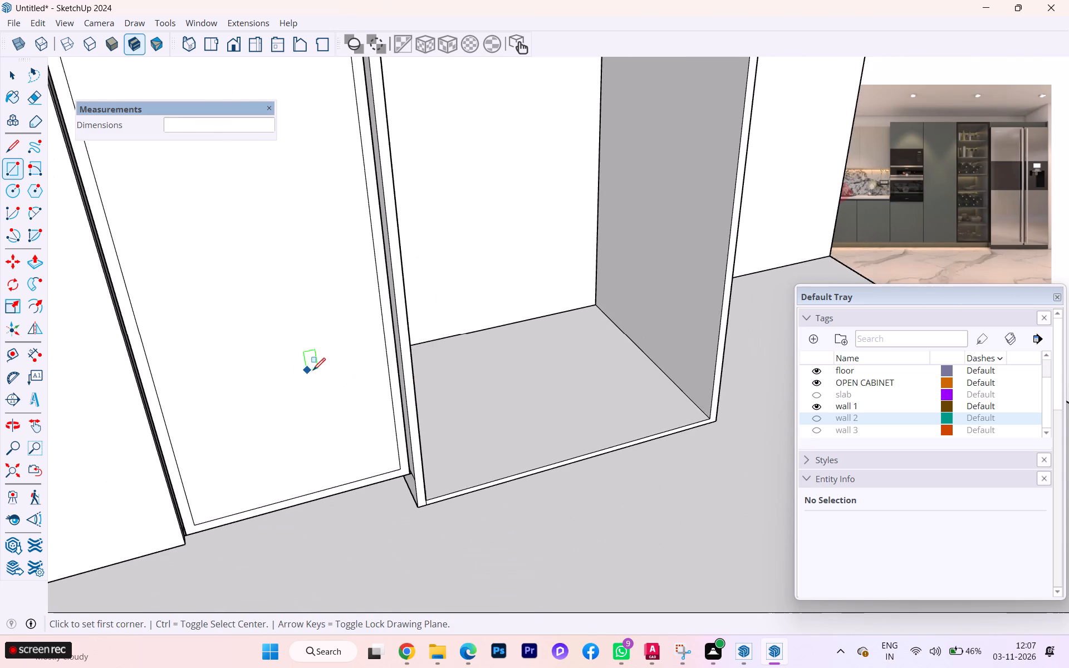
{"action": "scroll", "coordinate": [313, 372], "scroll_direction": "down", "scroll_amount": 1}
{"action": "scroll", "coordinate": [348, 464], "scroll_direction": "down", "scroll_amount": 2}
{"action": "middle_click_drag", "start_coordinate": [366, 456], "coordinate": [282, 287]}
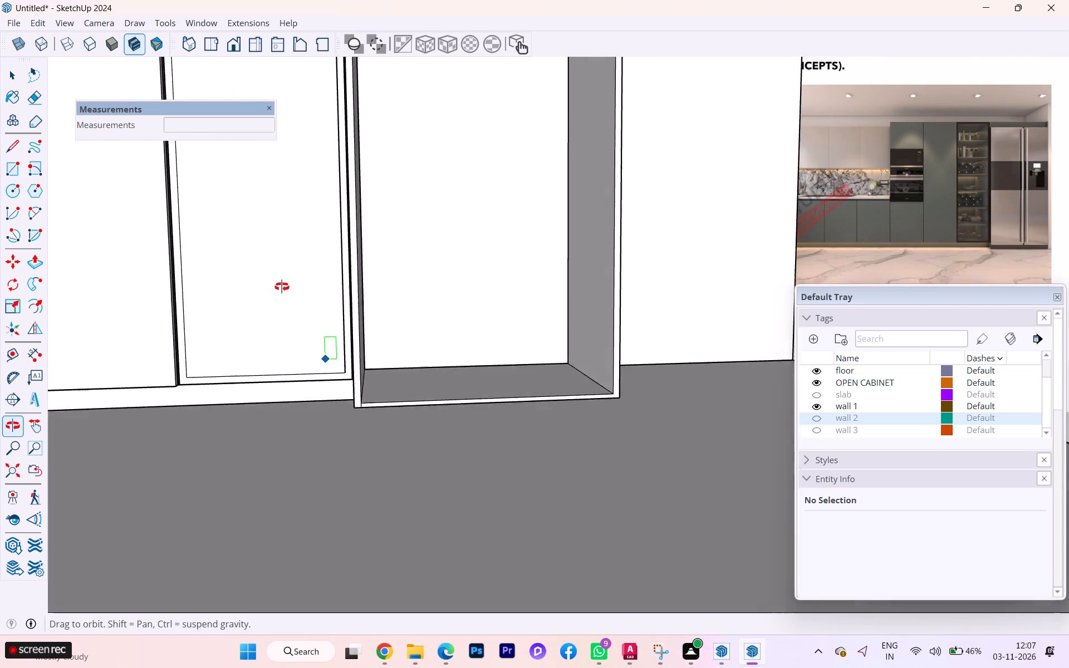
{"action": "middle_click_drag", "start_coordinate": [282, 287], "coordinate": [261, 337]}
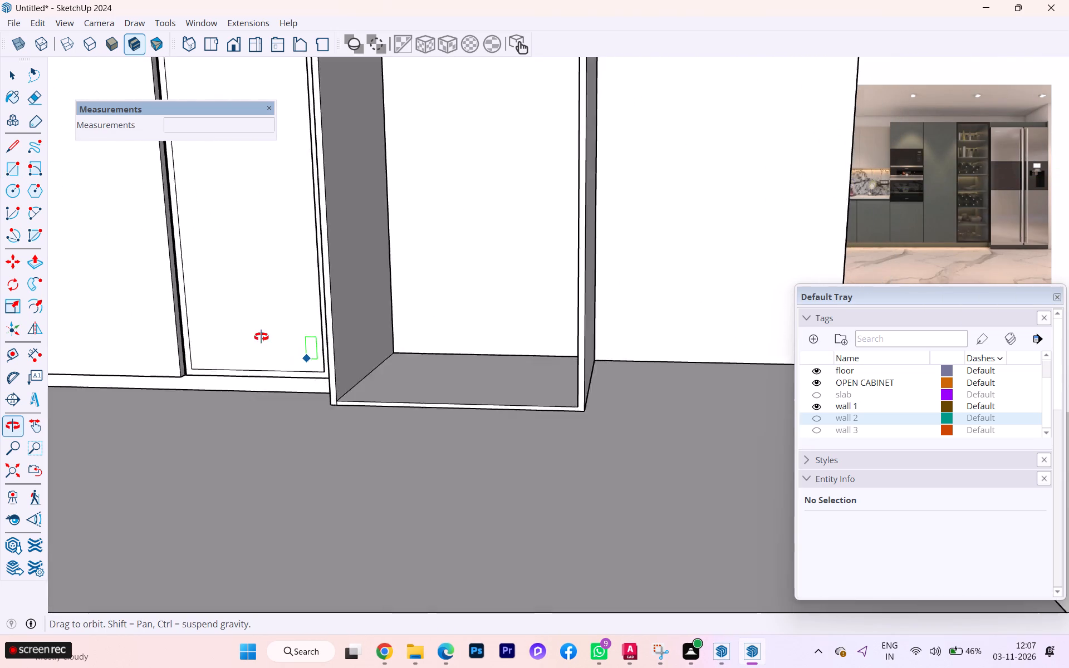
{"action": "middle_click_drag", "start_coordinate": [261, 337], "coordinate": [447, 384]}
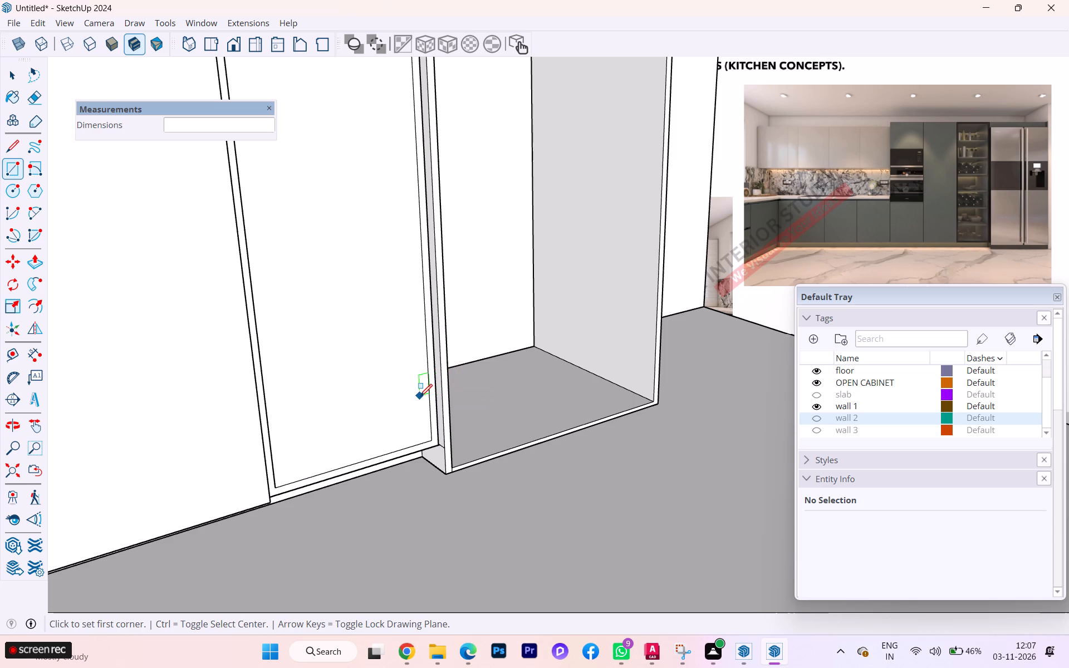
{"action": "scroll", "coordinate": [417, 408], "scroll_direction": "down", "scroll_amount": 1}
{"action": "scroll", "coordinate": [415, 409], "scroll_direction": "up", "scroll_amount": 1}
{"action": "scroll", "coordinate": [411, 417], "scroll_direction": "down", "scroll_amount": 2}
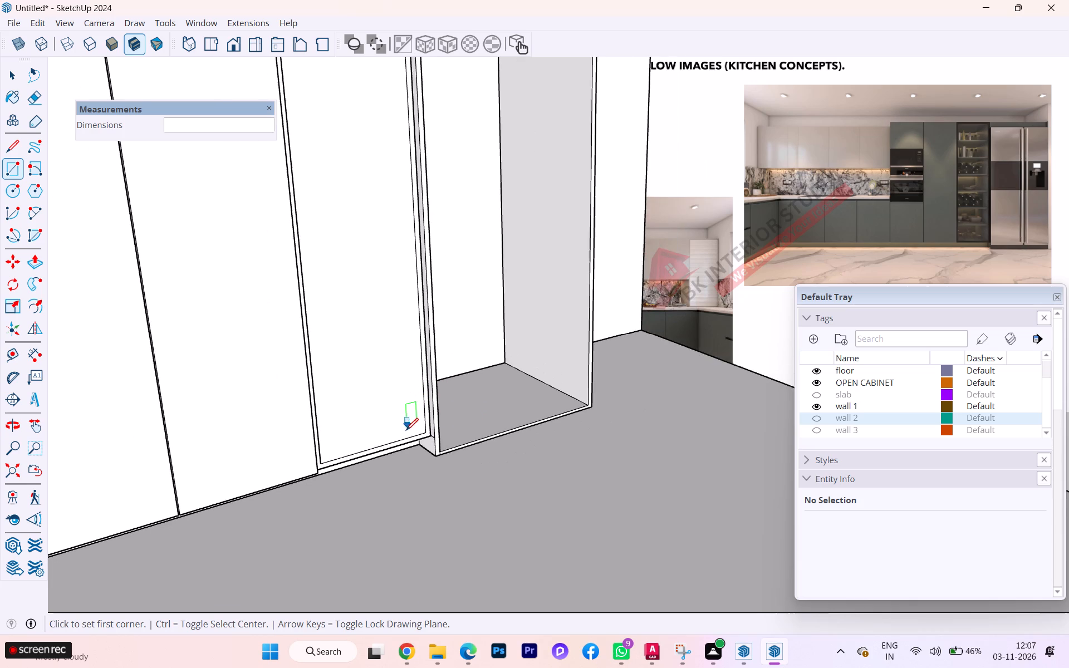
{"action": "scroll", "coordinate": [406, 430], "scroll_direction": "down", "scroll_amount": 1}
{"action": "middle_click_drag", "start_coordinate": [406, 430], "coordinate": [457, 425]}
{"action": "scroll", "coordinate": [406, 437], "scroll_direction": "up", "scroll_amount": 5}
{"action": "scroll", "coordinate": [416, 449], "scroll_direction": "down", "scroll_amount": 4}
{"action": "middle_click_drag", "start_coordinate": [416, 449], "coordinate": [229, 315]}
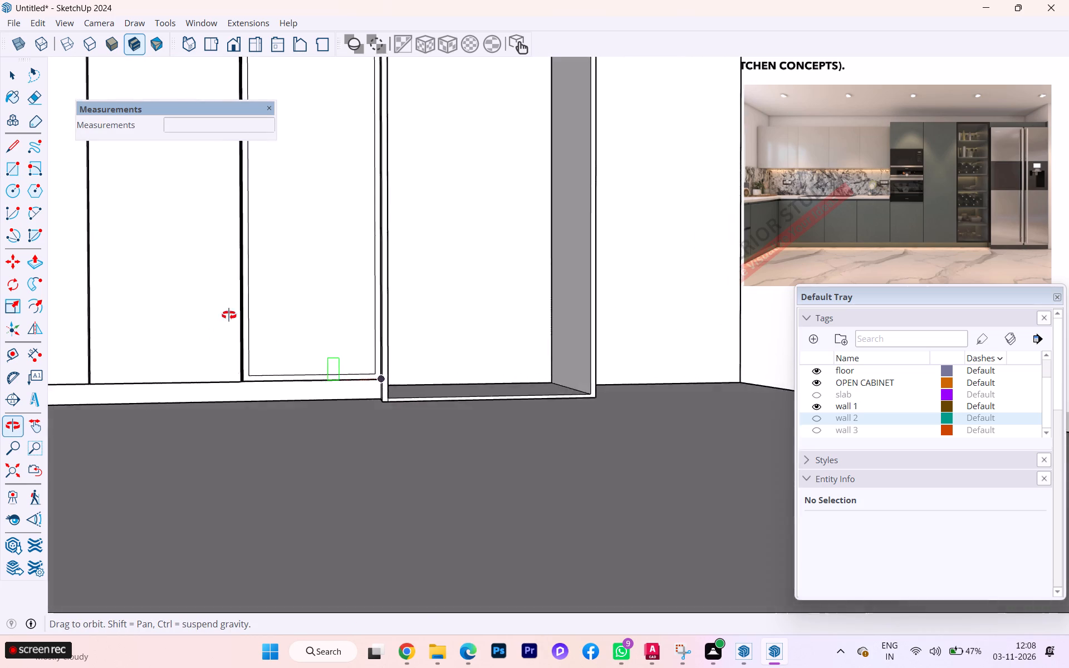
{"action": "middle_click_drag", "start_coordinate": [229, 315], "coordinate": [99, 306]}
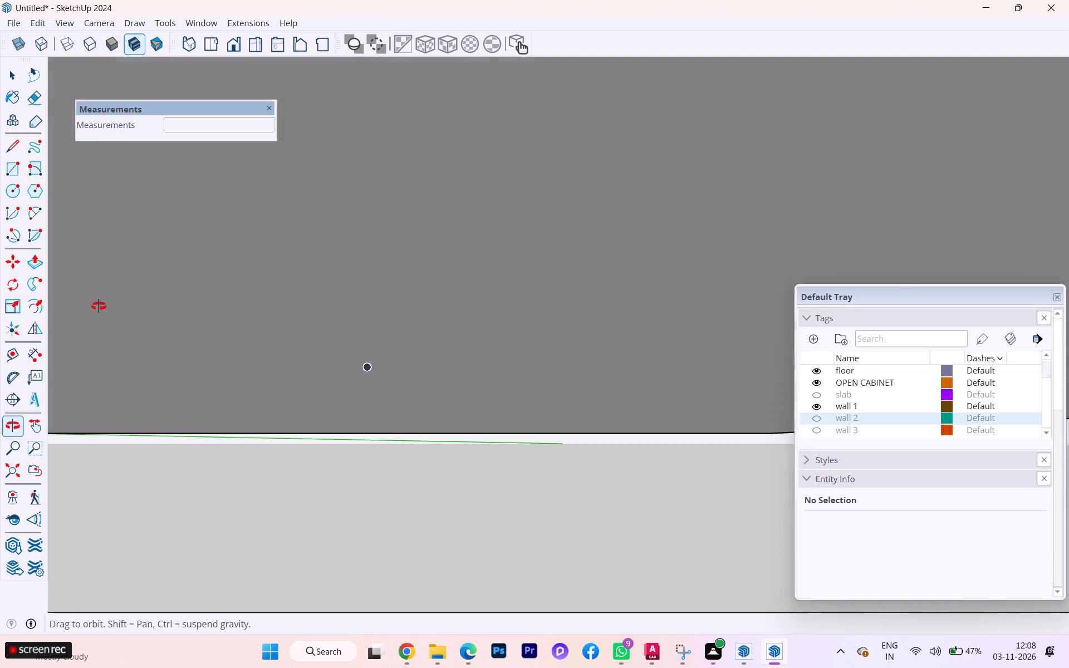
{"action": "middle_click_drag", "start_coordinate": [99, 306], "coordinate": [80, 317]}
{"action": "scroll", "coordinate": [407, 380], "scroll_direction": "down", "scroll_amount": 2}
{"action": "middle_click_drag", "start_coordinate": [388, 409], "coordinate": [568, 541]}
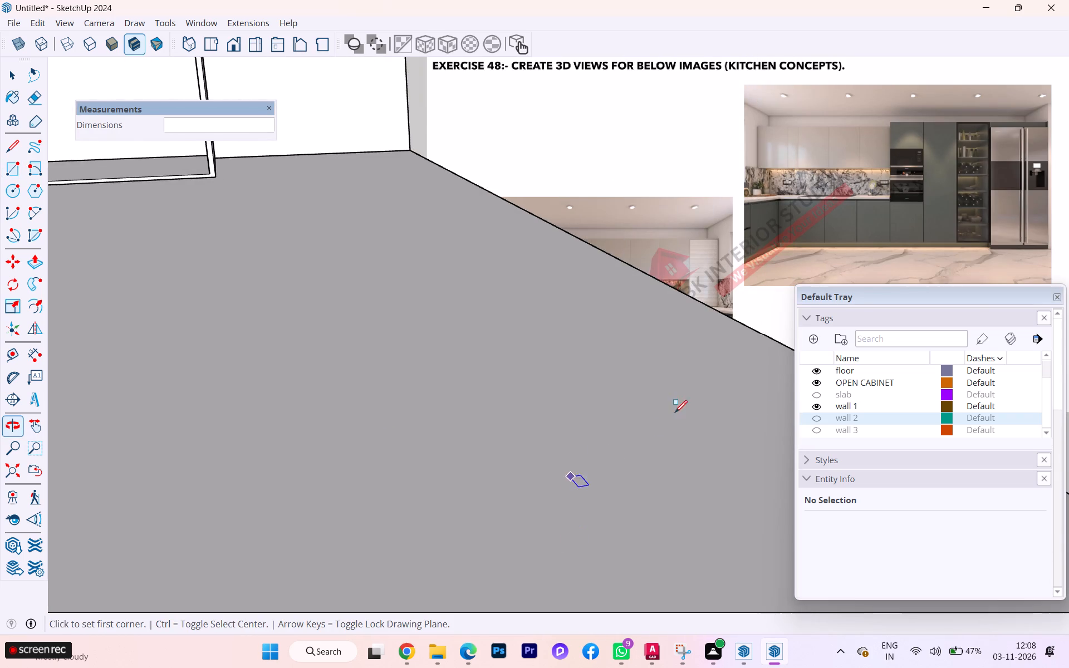
{"action": "scroll", "coordinate": [732, 409], "scroll_direction": "down", "scroll_amount": 4}
{"action": "scroll", "coordinate": [759, 415], "scroll_direction": "up", "scroll_amount": 2}
{"action": "scroll", "coordinate": [761, 415], "scroll_direction": "down", "scroll_amount": 3}
{"action": "scroll", "coordinate": [721, 398], "scroll_direction": "up", "scroll_amount": 1}
{"action": "scroll", "coordinate": [719, 398], "scroll_direction": "down", "scroll_amount": 2}
{"action": "left_click", "coordinate": [9, 69]}
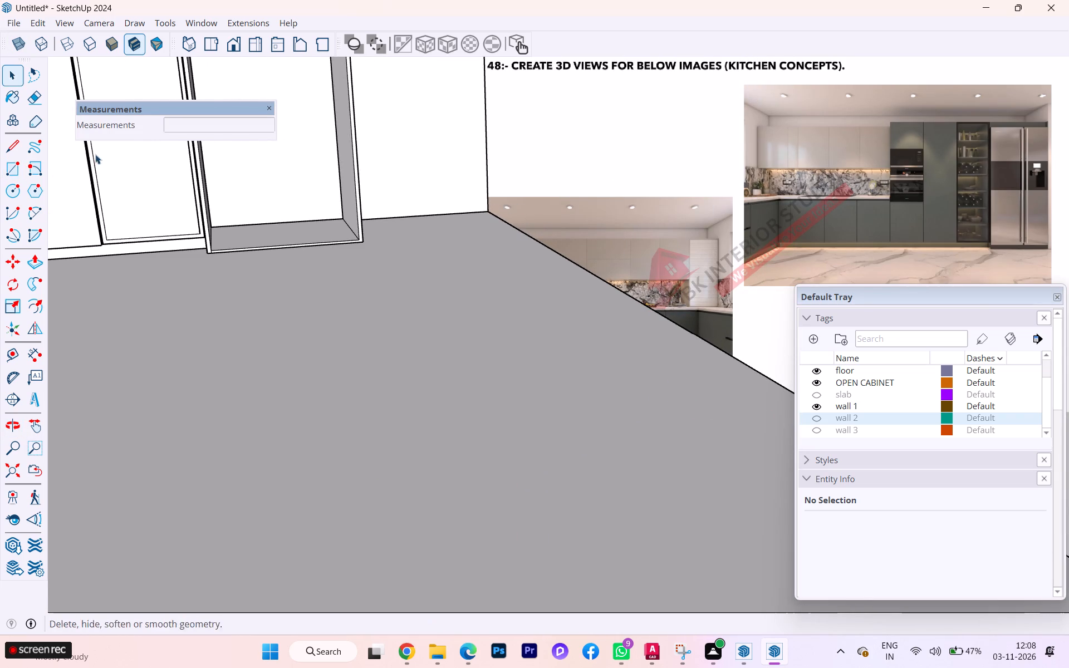
{"action": "scroll", "coordinate": [469, 371], "scroll_direction": "down", "scroll_amount": 6}
{"action": "scroll", "coordinate": [487, 381], "scroll_direction": "up", "scroll_amount": 3}
{"action": "scroll", "coordinate": [496, 384], "scroll_direction": "down", "scroll_amount": 1}
{"action": "scroll", "coordinate": [499, 384], "scroll_direction": "up", "scroll_amount": 1}
{"action": "scroll", "coordinate": [544, 397], "scroll_direction": "down", "scroll_amount": 6}
{"action": "scroll", "coordinate": [576, 429], "scroll_direction": "up", "scroll_amount": 1}
{"action": "scroll", "coordinate": [577, 430], "scroll_direction": "down", "scroll_amount": 5}
{"action": "scroll", "coordinate": [567, 438], "scroll_direction": "up", "scroll_amount": 3}
{"action": "scroll", "coordinate": [567, 440], "scroll_direction": "down", "scroll_amount": 2}
{"action": "scroll", "coordinate": [567, 440], "scroll_direction": "up", "scroll_amount": 1}
{"action": "scroll", "coordinate": [567, 440], "scroll_direction": "down", "scroll_amount": 1}
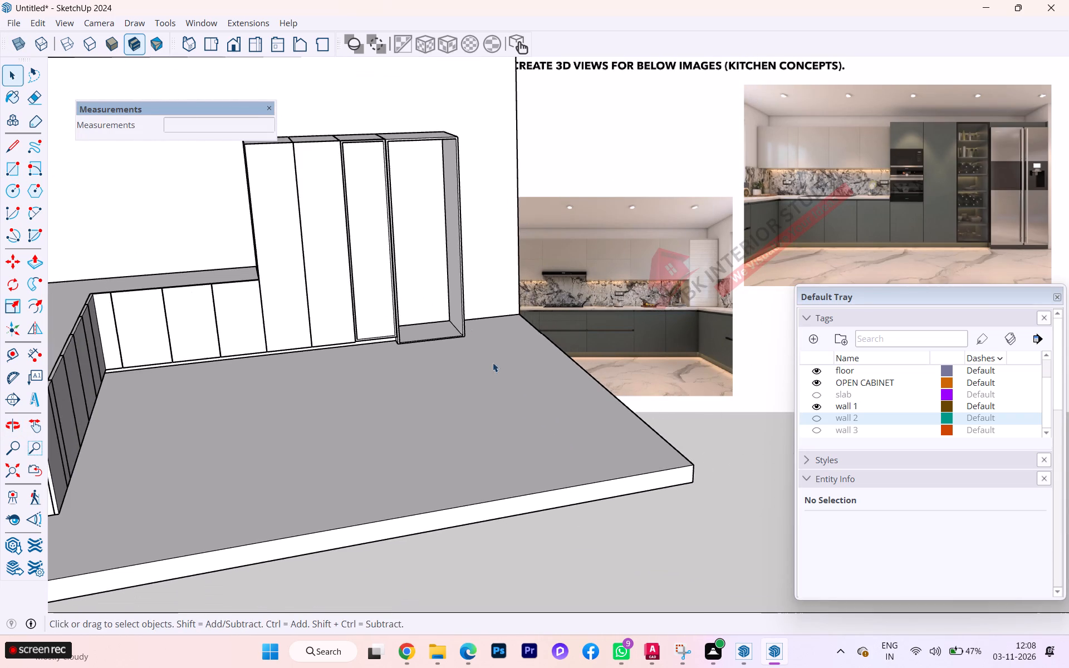
Group the third tall cabinet's new front face with its edges and open the group for editing.
{"action": "scroll", "coordinate": [377, 111], "scroll_direction": "up", "scroll_amount": 6}
{"action": "scroll", "coordinate": [347, 182], "scroll_direction": "up", "scroll_amount": 4}
{"action": "scroll", "coordinate": [347, 183], "scroll_direction": "down", "scroll_amount": 1}
{"action": "scroll", "coordinate": [347, 184], "scroll_direction": "up", "scroll_amount": 4}
{"action": "scroll", "coordinate": [335, 188], "scroll_direction": "down", "scroll_amount": 1}
{"action": "scroll", "coordinate": [335, 188], "scroll_direction": "up", "scroll_amount": 1}
{"action": "scroll", "coordinate": [335, 188], "scroll_direction": "down", "scroll_amount": 2}
{"action": "scroll", "coordinate": [335, 188], "scroll_direction": "up", "scroll_amount": 1}
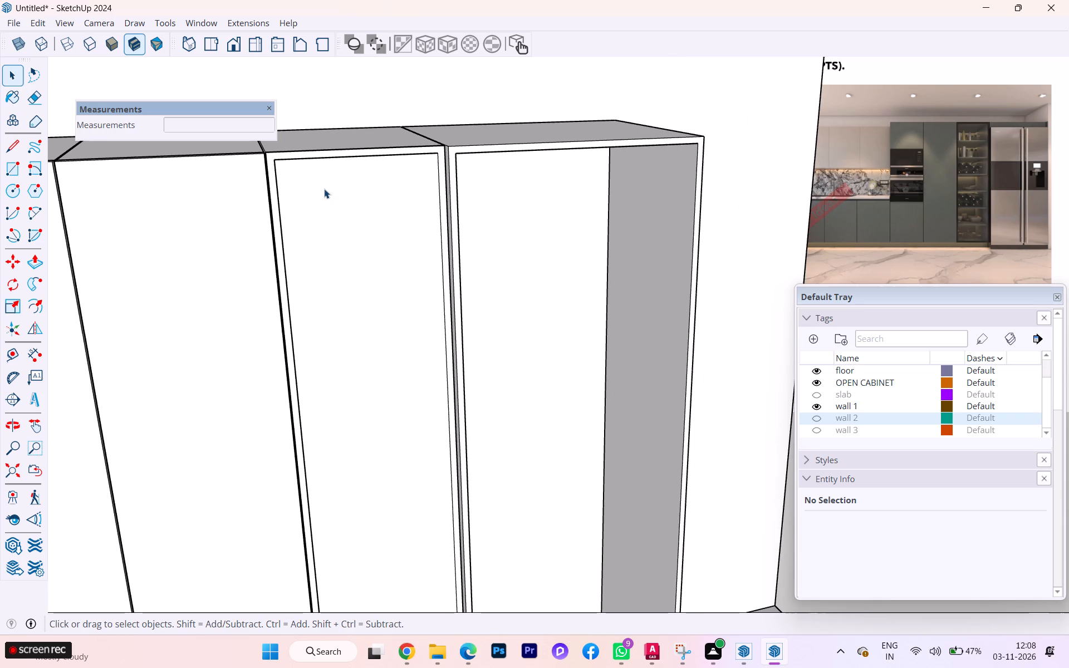
{"action": "left_click", "coordinate": [324, 189]}
{"action": "scroll", "coordinate": [323, 190], "scroll_direction": "up", "scroll_amount": 5}
{"action": "double_click", "coordinate": [324, 202]}
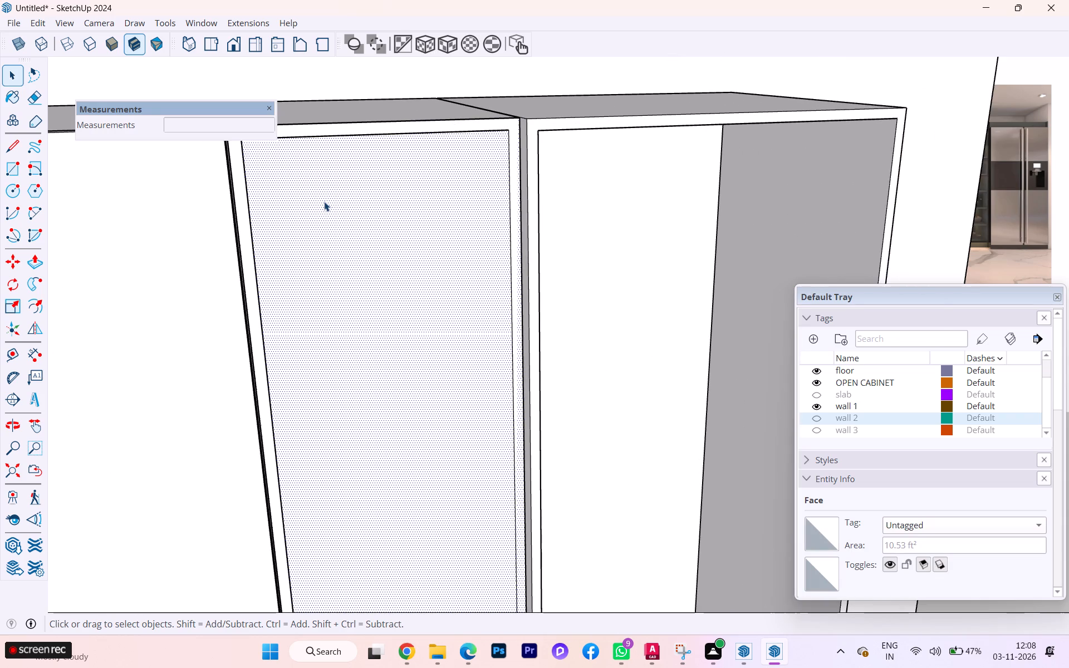
{"action": "right_click", "coordinate": [327, 205]}
{"action": "left_click", "coordinate": [404, 136]}
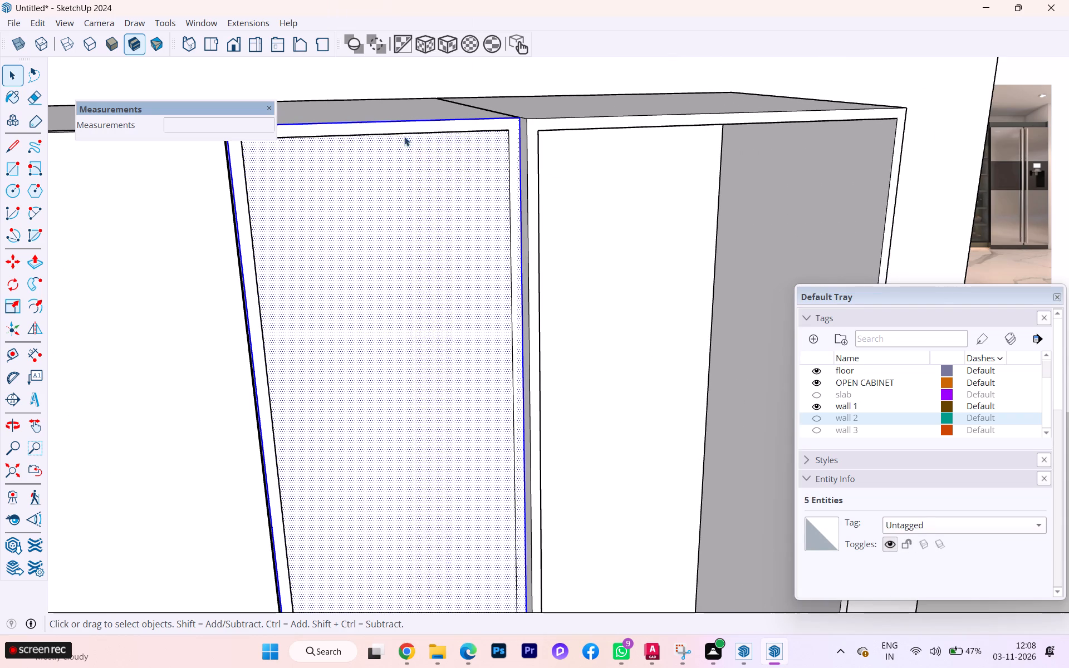
{"action": "double_click", "coordinate": [338, 229]}
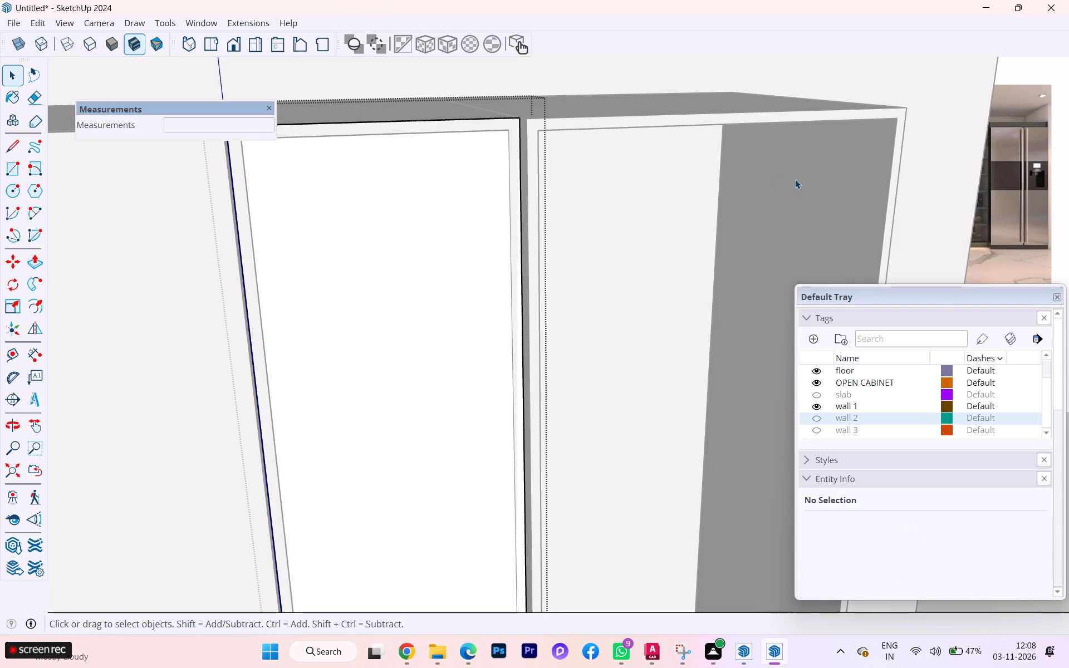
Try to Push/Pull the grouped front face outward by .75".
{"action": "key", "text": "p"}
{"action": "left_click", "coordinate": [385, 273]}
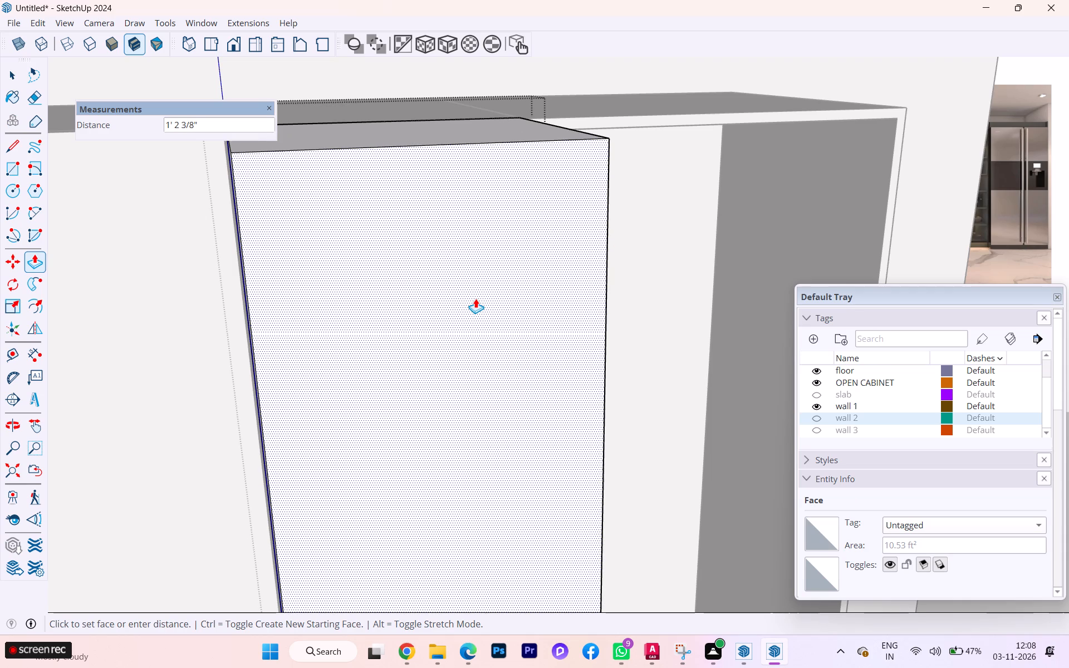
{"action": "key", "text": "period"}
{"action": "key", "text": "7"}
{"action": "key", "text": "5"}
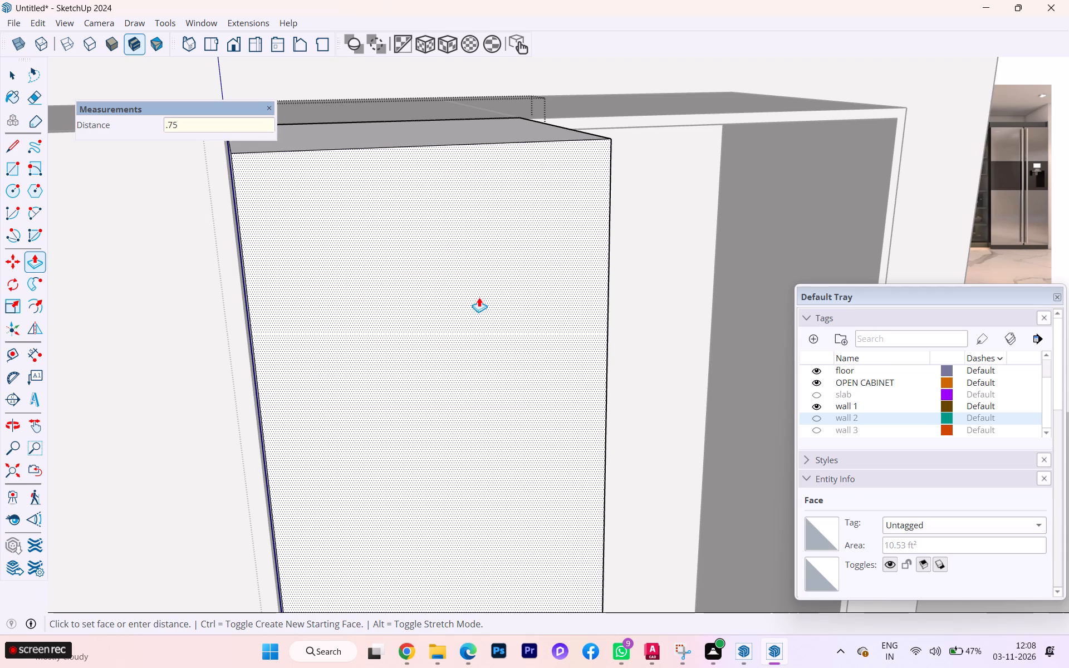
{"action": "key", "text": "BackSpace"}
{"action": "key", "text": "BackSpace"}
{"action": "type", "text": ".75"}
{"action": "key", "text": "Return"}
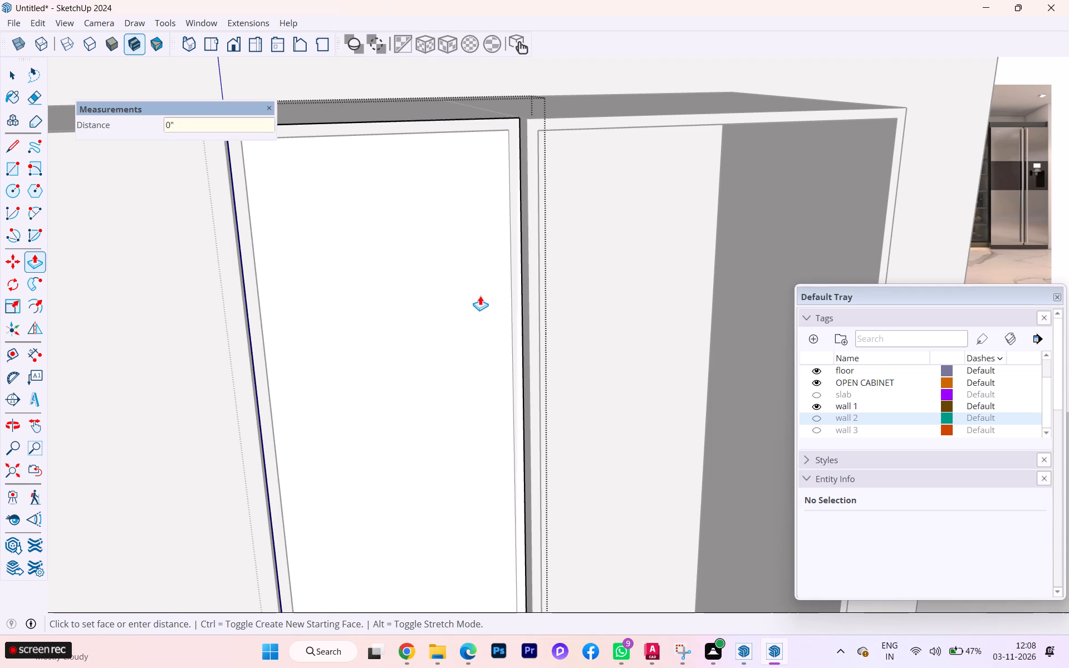
Push/Pull the third tall cabinet's grouped front face outward 1" to form a panel and finish editing the group.
{"action": "scroll", "coordinate": [511, 225], "scroll_direction": "down", "scroll_amount": 2}
{"action": "middle_click_drag", "start_coordinate": [511, 225], "coordinate": [653, 350]}
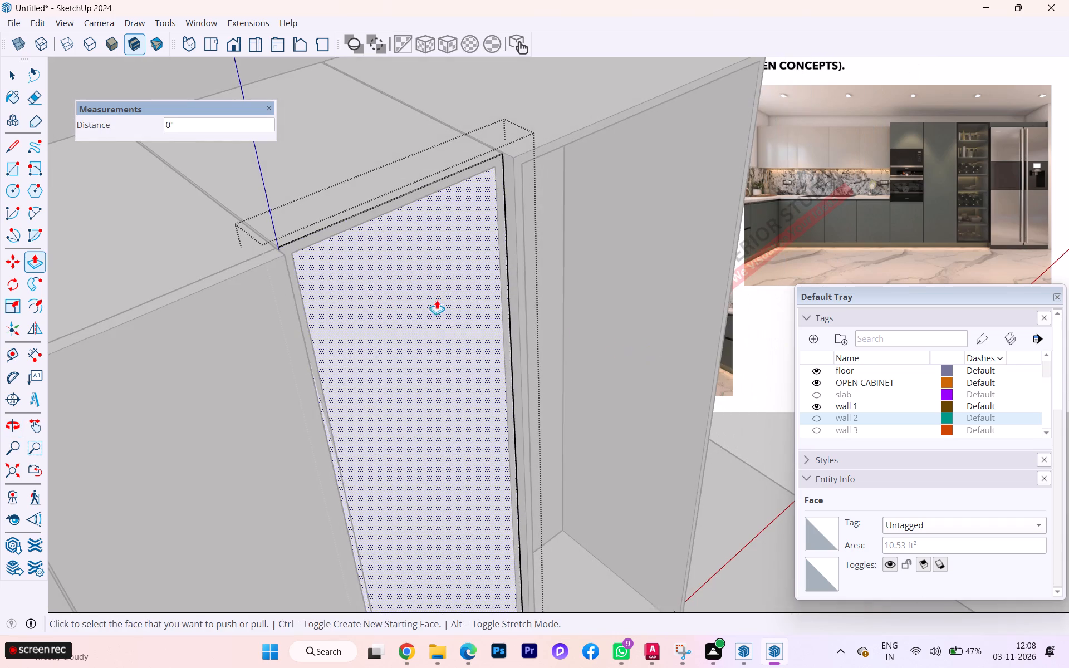
{"action": "left_click", "coordinate": [366, 279]}
{"action": "key", "text": "1"}
{"action": "key", "text": "Return"}
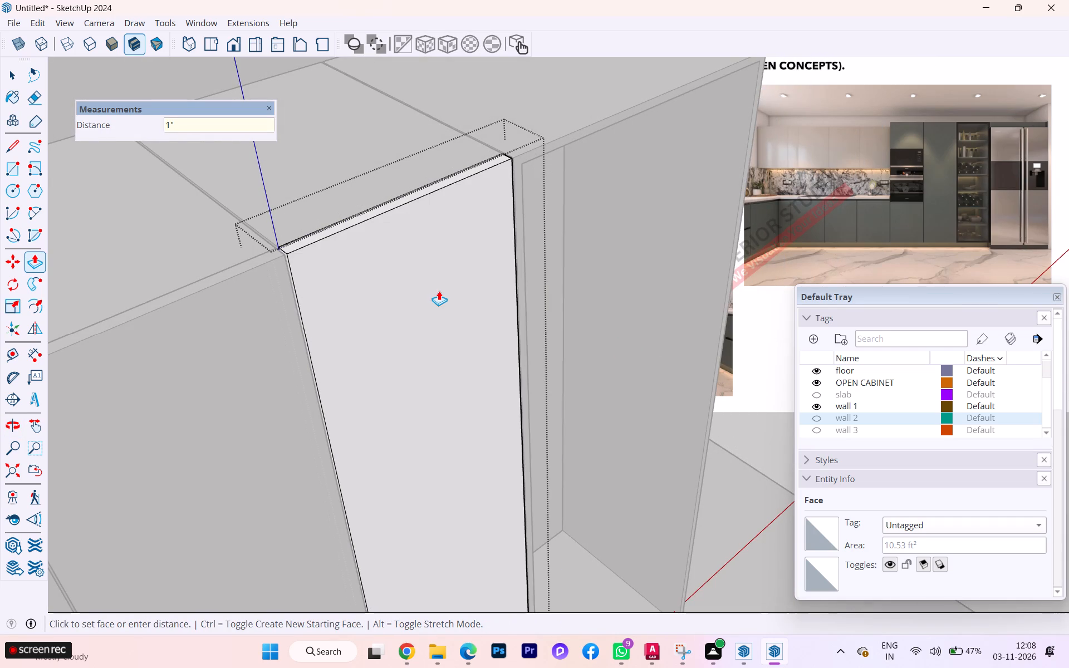
{"action": "left_click", "coordinate": [24, 85]}
{"action": "left_click", "coordinate": [18, 77]}
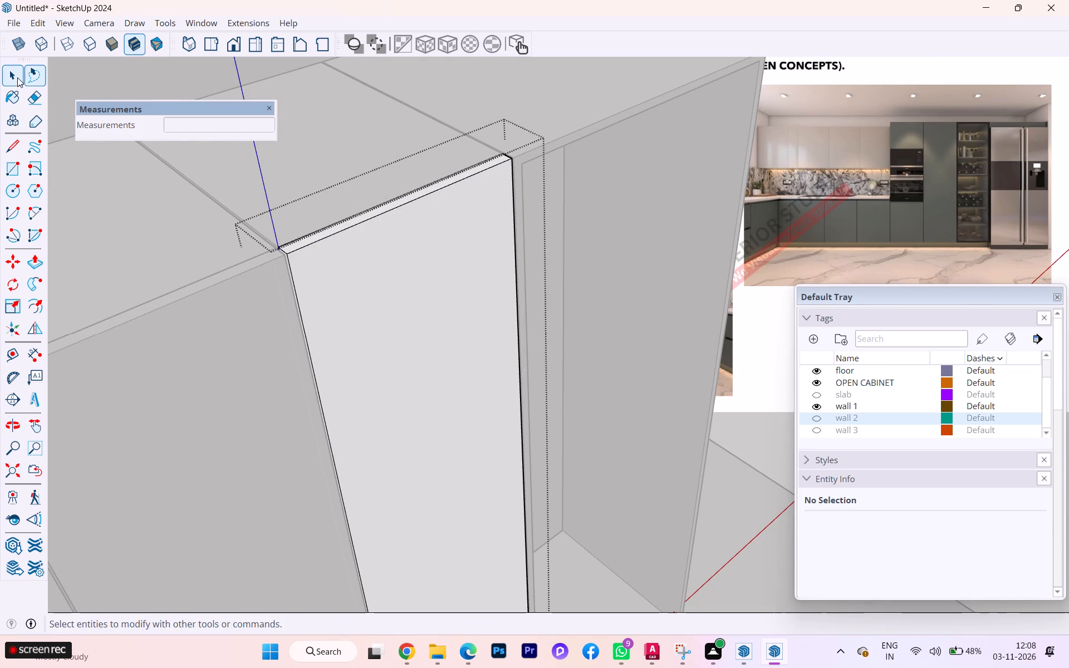
{"action": "scroll", "coordinate": [67, 96], "scroll_direction": "up", "scroll_amount": 1}
{"action": "scroll", "coordinate": [67, 97], "scroll_direction": "down", "scroll_amount": 11}
{"action": "left_click", "coordinate": [710, 367]}
Open the third tall cabinet's front panel group and offset its front face outline inward by .75".
{"action": "scroll", "coordinate": [477, 244], "scroll_direction": "up", "scroll_amount": 2}
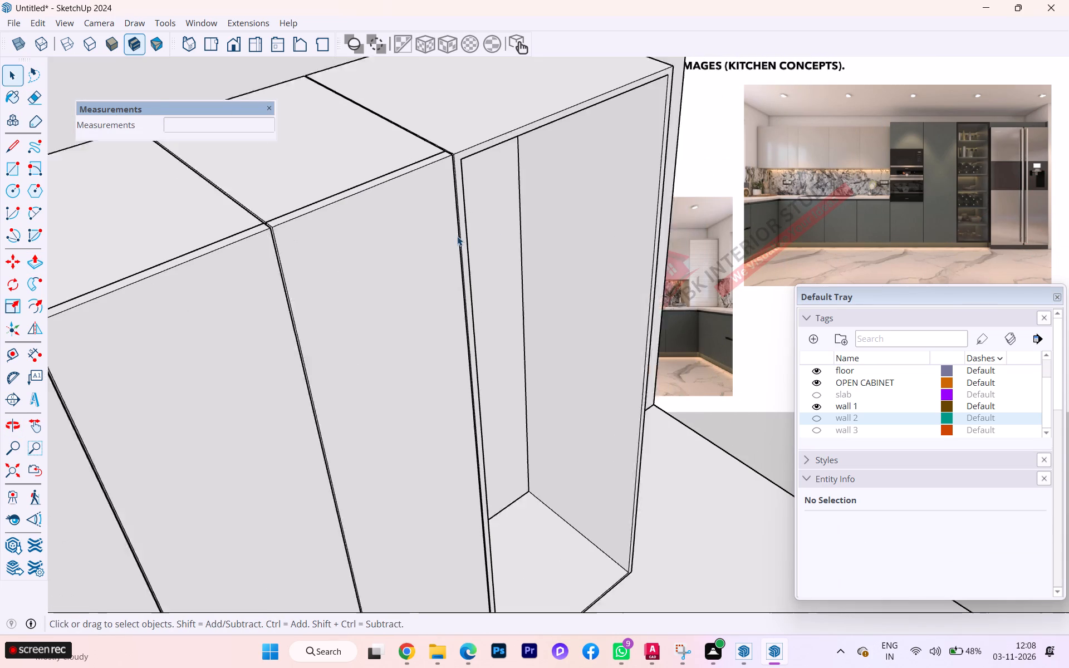
{"action": "scroll", "coordinate": [457, 236], "scroll_direction": "up", "scroll_amount": 1}
{"action": "left_click", "coordinate": [390, 233]}
{"action": "middle_click_drag", "start_coordinate": [386, 230], "coordinate": [276, 226]}
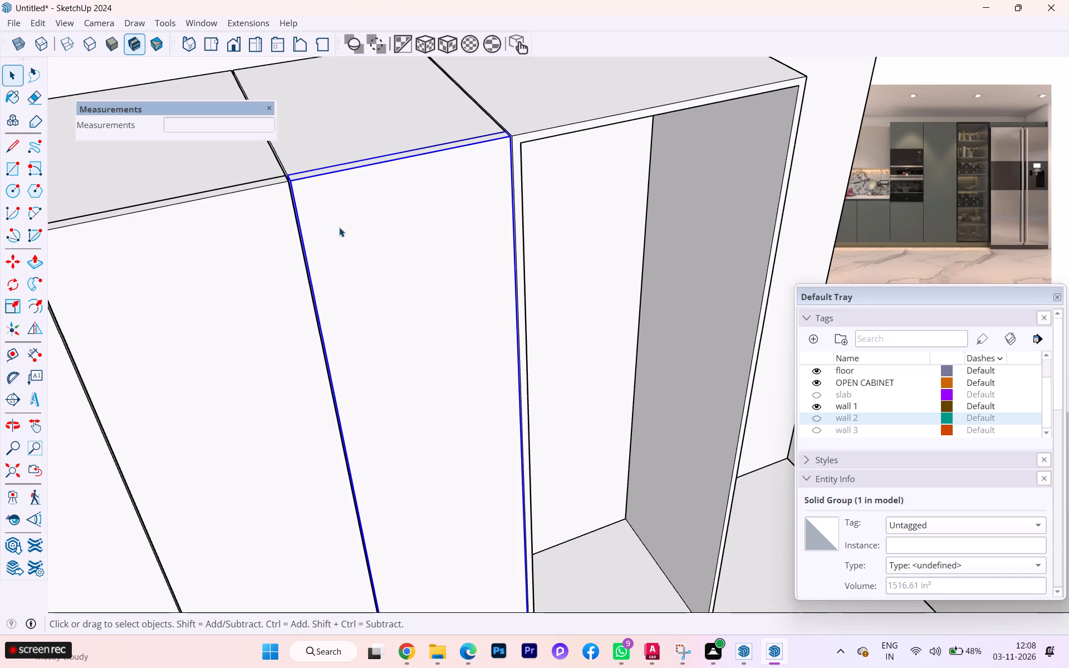
{"action": "double_click", "coordinate": [340, 227]}
{"action": "key", "text": "f"}
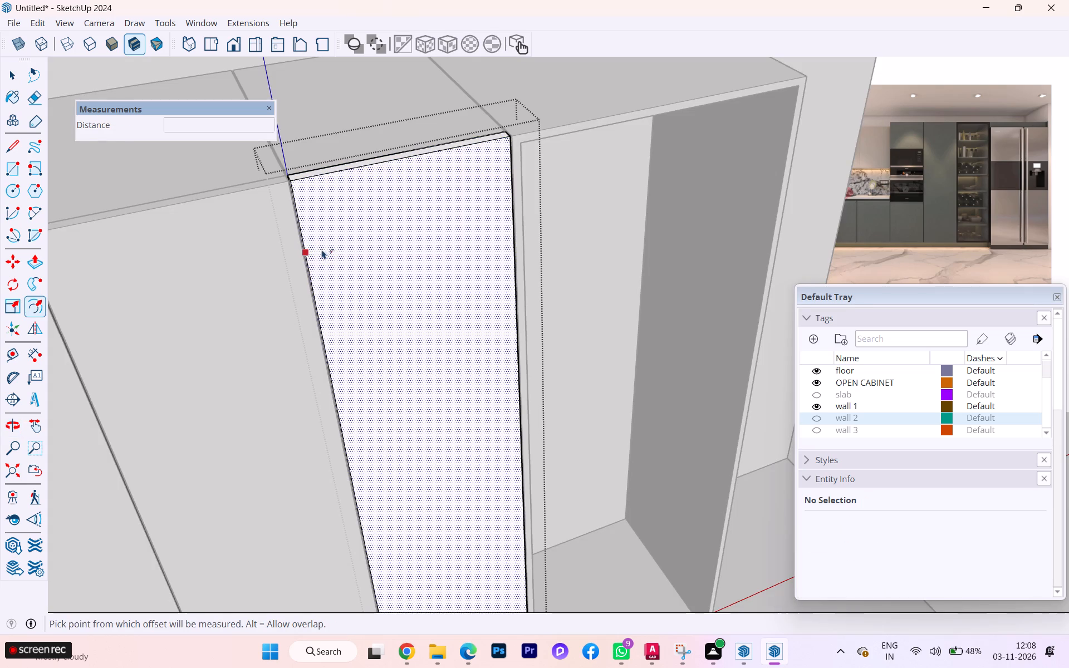
{"action": "left_click", "coordinate": [316, 252]}
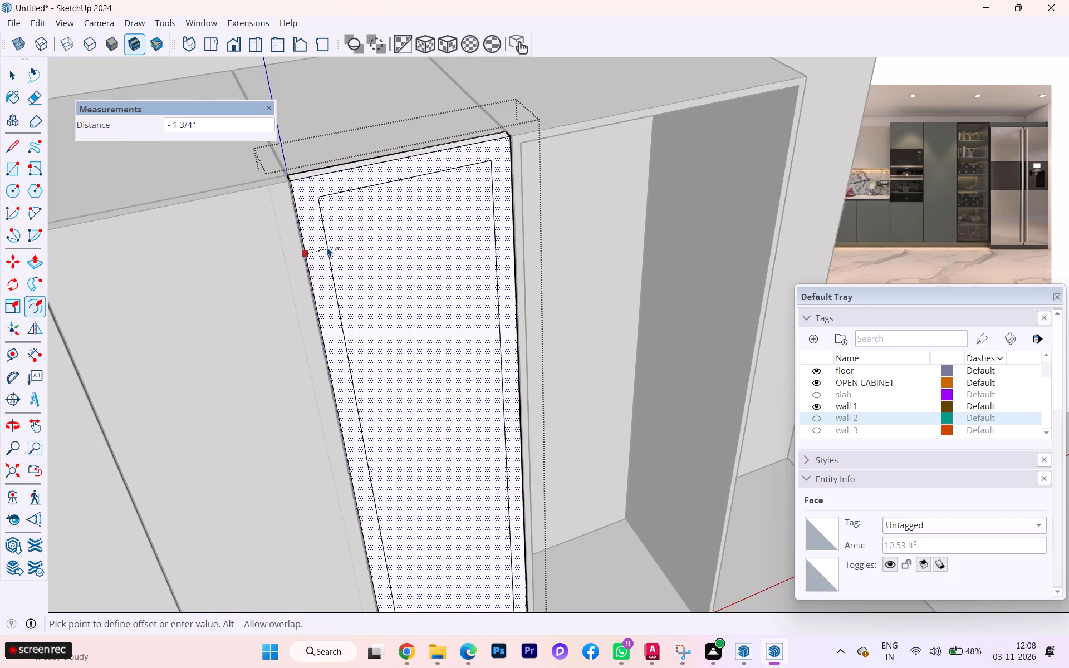
{"action": "type", "text": ".75"}
{"action": "key", "text": "Return"}
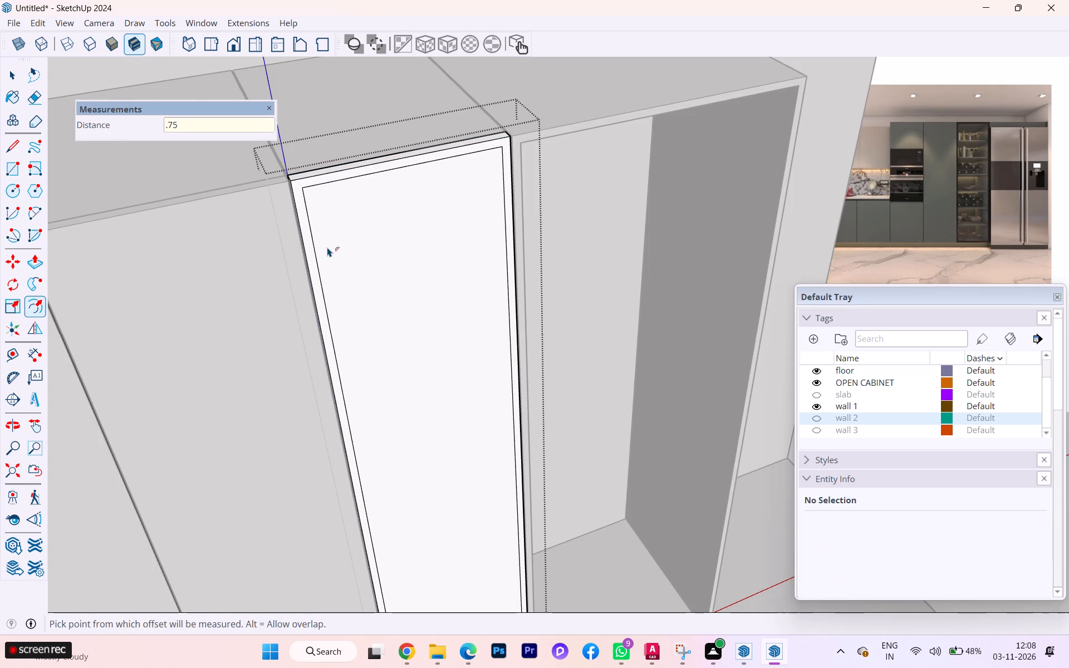
Push/Pull the panel's inner face back 1" to cut it through, leaving an open door frame on the third tall cabinet.
{"action": "key", "text": "space"}
{"action": "key", "text": "p"}
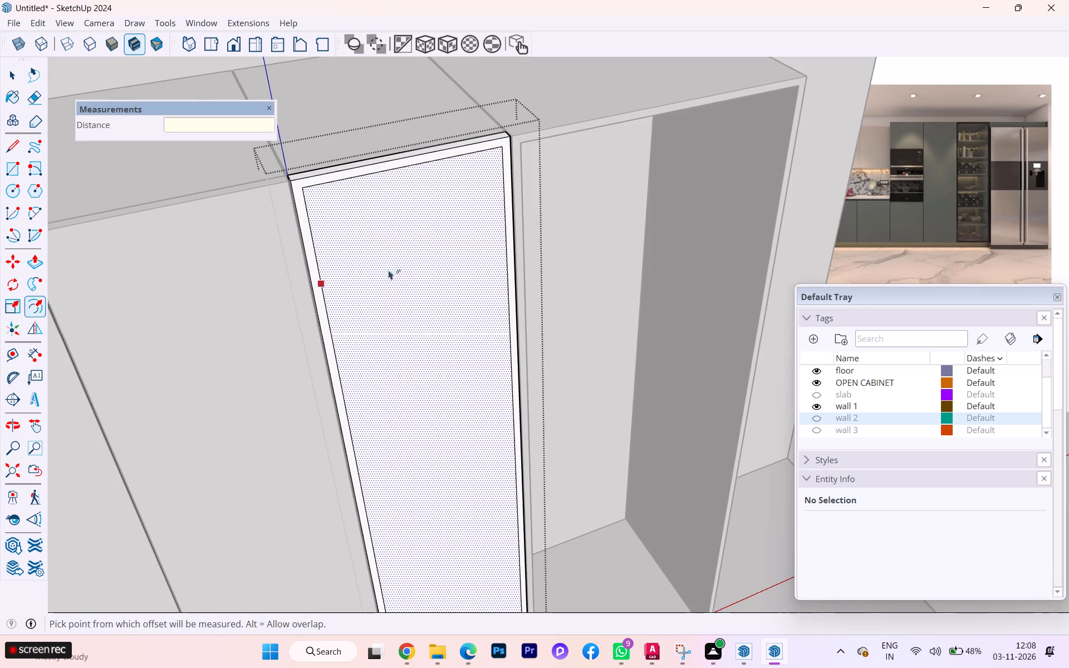
{"action": "left_click", "coordinate": [379, 266]}
{"action": "left_click", "coordinate": [371, 233]}
{"action": "scroll", "coordinate": [403, 175], "scroll_direction": "down", "scroll_amount": 2}
{"action": "scroll", "coordinate": [404, 174], "scroll_direction": "up", "scroll_amount": 1}
{"action": "scroll", "coordinate": [404, 174], "scroll_direction": "down", "scroll_amount": 4}
{"action": "scroll", "coordinate": [415, 176], "scroll_direction": "up", "scroll_amount": 2}
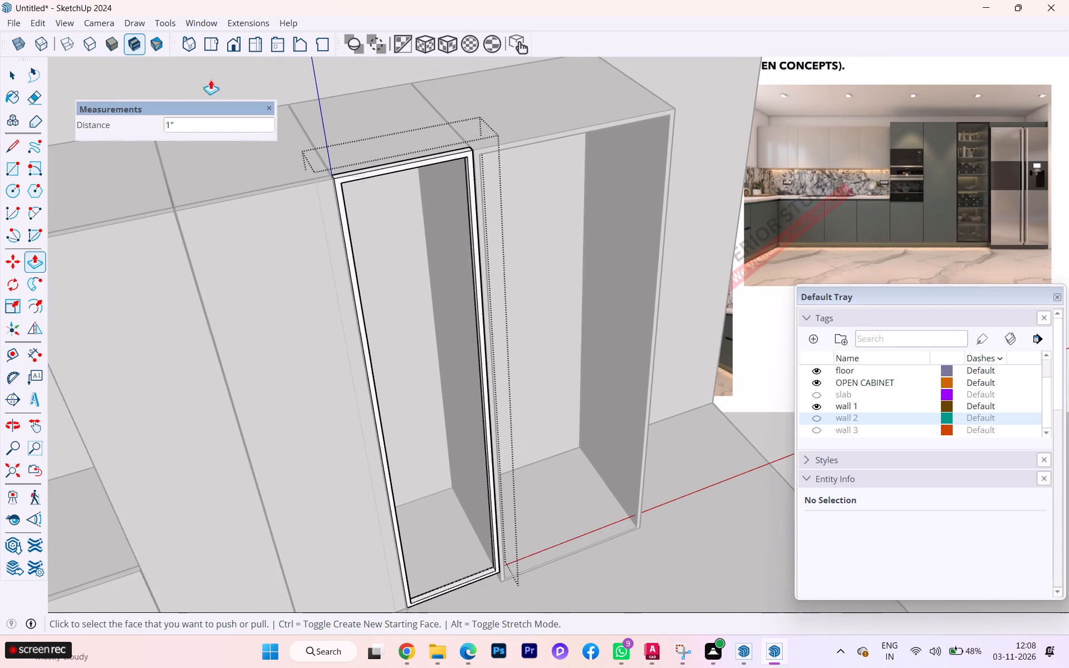
{"action": "left_click", "coordinate": [21, 84]}
{"action": "scroll", "coordinate": [358, 297], "scroll_direction": "down", "scroll_amount": 2}
{"action": "scroll", "coordinate": [343, 290], "scroll_direction": "up", "scroll_amount": 1}
{"action": "scroll", "coordinate": [342, 289], "scroll_direction": "down", "scroll_amount": 6}
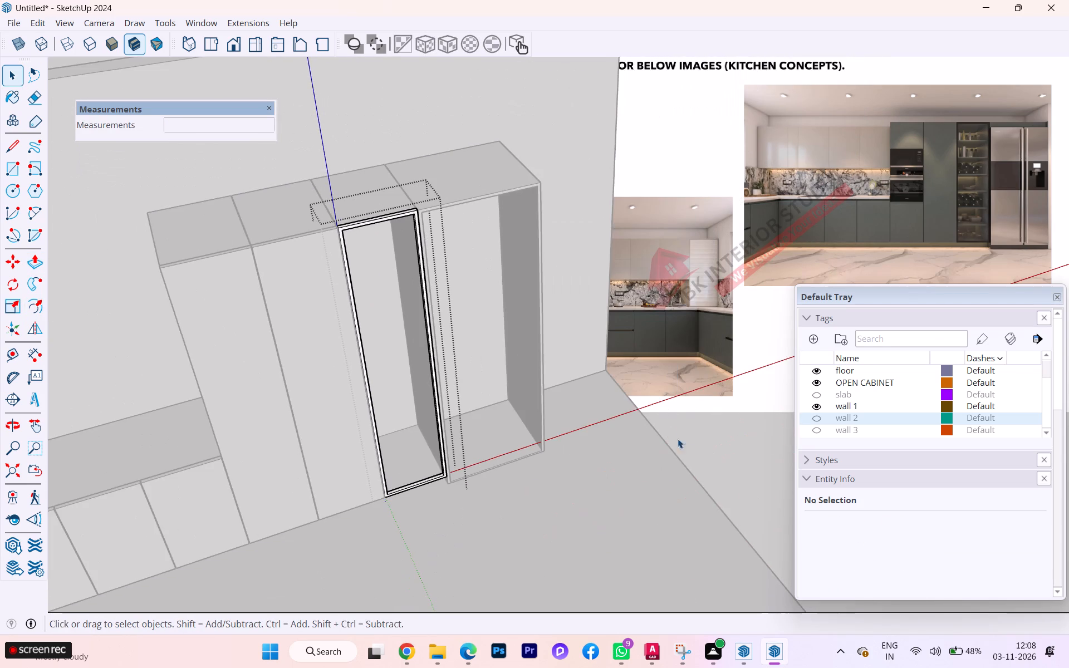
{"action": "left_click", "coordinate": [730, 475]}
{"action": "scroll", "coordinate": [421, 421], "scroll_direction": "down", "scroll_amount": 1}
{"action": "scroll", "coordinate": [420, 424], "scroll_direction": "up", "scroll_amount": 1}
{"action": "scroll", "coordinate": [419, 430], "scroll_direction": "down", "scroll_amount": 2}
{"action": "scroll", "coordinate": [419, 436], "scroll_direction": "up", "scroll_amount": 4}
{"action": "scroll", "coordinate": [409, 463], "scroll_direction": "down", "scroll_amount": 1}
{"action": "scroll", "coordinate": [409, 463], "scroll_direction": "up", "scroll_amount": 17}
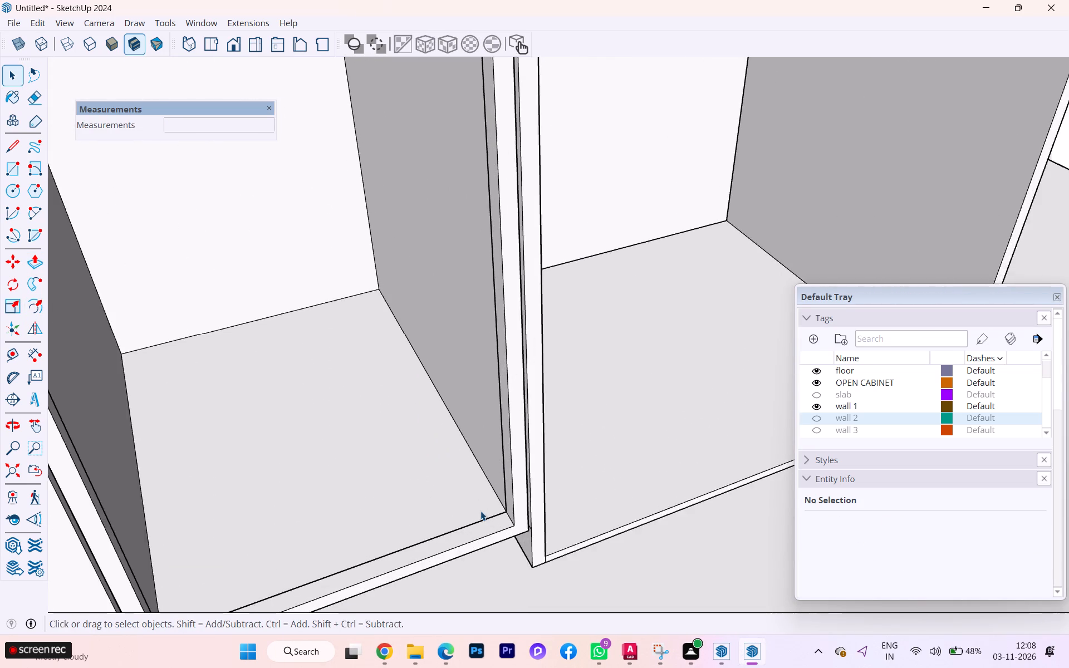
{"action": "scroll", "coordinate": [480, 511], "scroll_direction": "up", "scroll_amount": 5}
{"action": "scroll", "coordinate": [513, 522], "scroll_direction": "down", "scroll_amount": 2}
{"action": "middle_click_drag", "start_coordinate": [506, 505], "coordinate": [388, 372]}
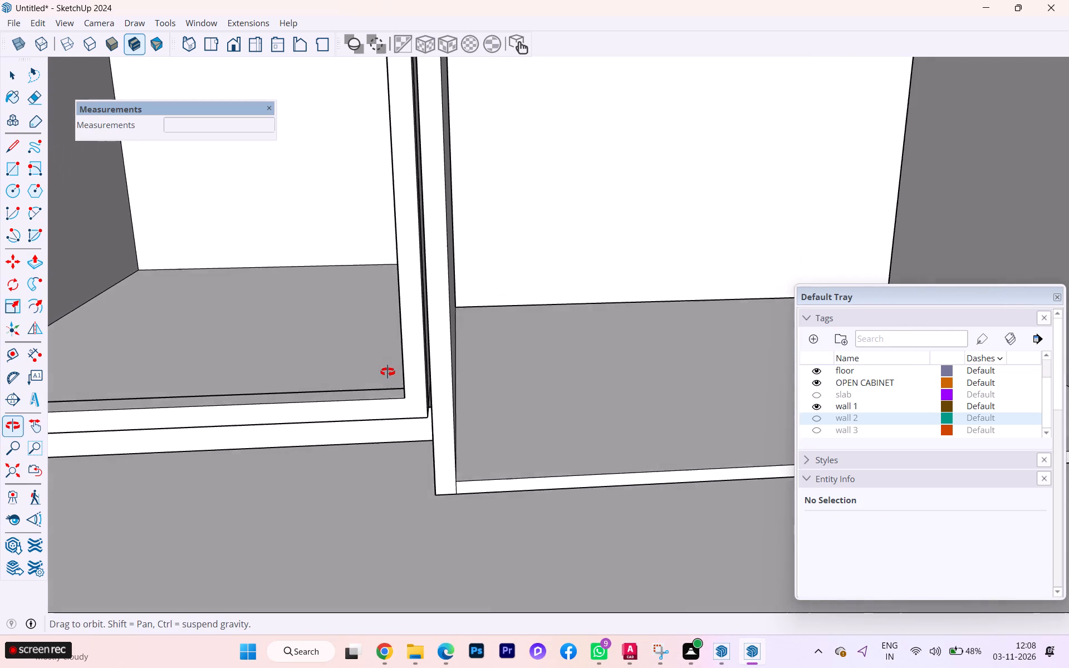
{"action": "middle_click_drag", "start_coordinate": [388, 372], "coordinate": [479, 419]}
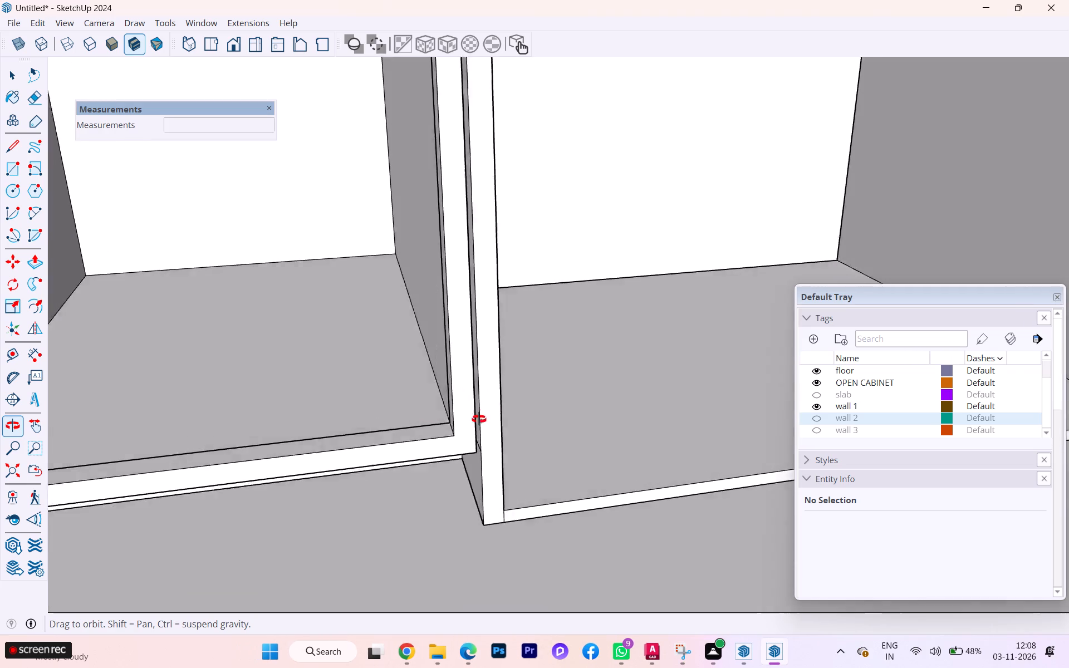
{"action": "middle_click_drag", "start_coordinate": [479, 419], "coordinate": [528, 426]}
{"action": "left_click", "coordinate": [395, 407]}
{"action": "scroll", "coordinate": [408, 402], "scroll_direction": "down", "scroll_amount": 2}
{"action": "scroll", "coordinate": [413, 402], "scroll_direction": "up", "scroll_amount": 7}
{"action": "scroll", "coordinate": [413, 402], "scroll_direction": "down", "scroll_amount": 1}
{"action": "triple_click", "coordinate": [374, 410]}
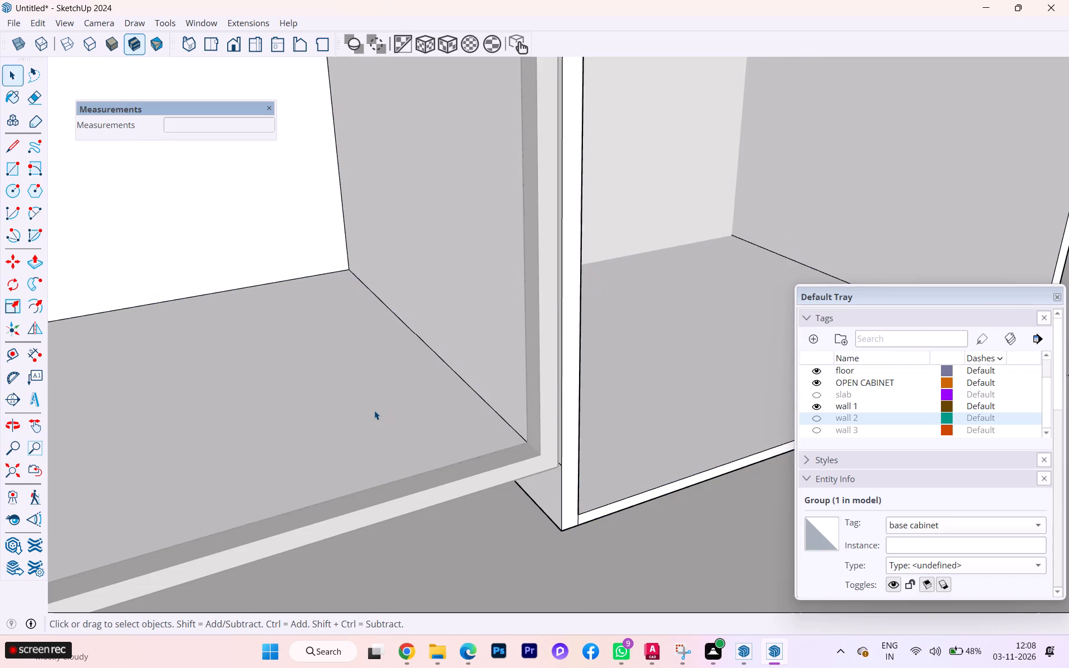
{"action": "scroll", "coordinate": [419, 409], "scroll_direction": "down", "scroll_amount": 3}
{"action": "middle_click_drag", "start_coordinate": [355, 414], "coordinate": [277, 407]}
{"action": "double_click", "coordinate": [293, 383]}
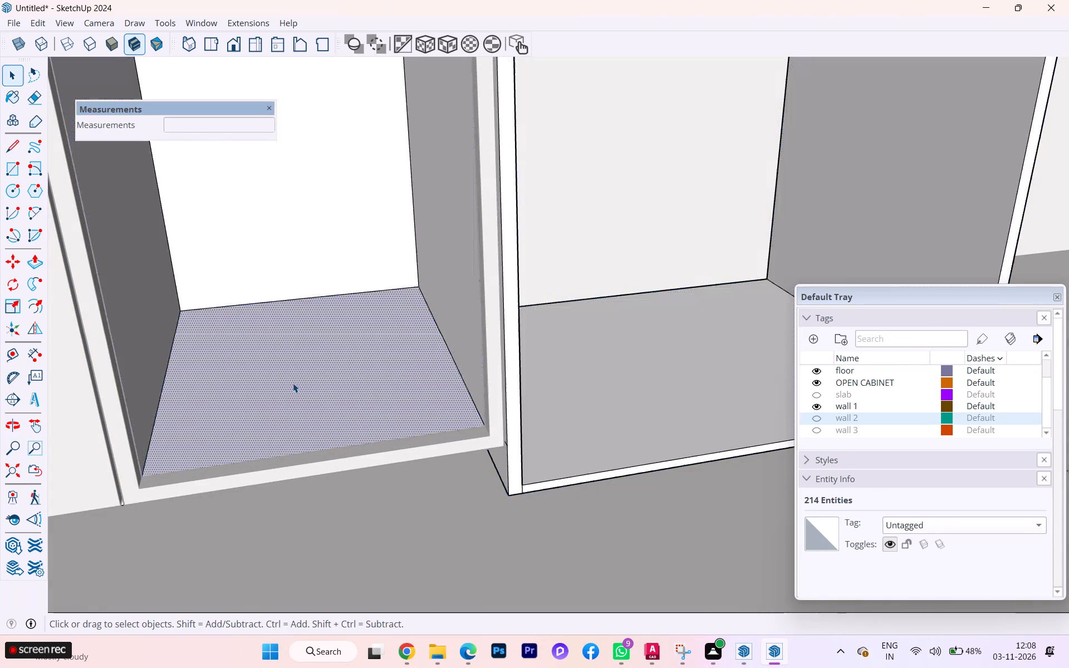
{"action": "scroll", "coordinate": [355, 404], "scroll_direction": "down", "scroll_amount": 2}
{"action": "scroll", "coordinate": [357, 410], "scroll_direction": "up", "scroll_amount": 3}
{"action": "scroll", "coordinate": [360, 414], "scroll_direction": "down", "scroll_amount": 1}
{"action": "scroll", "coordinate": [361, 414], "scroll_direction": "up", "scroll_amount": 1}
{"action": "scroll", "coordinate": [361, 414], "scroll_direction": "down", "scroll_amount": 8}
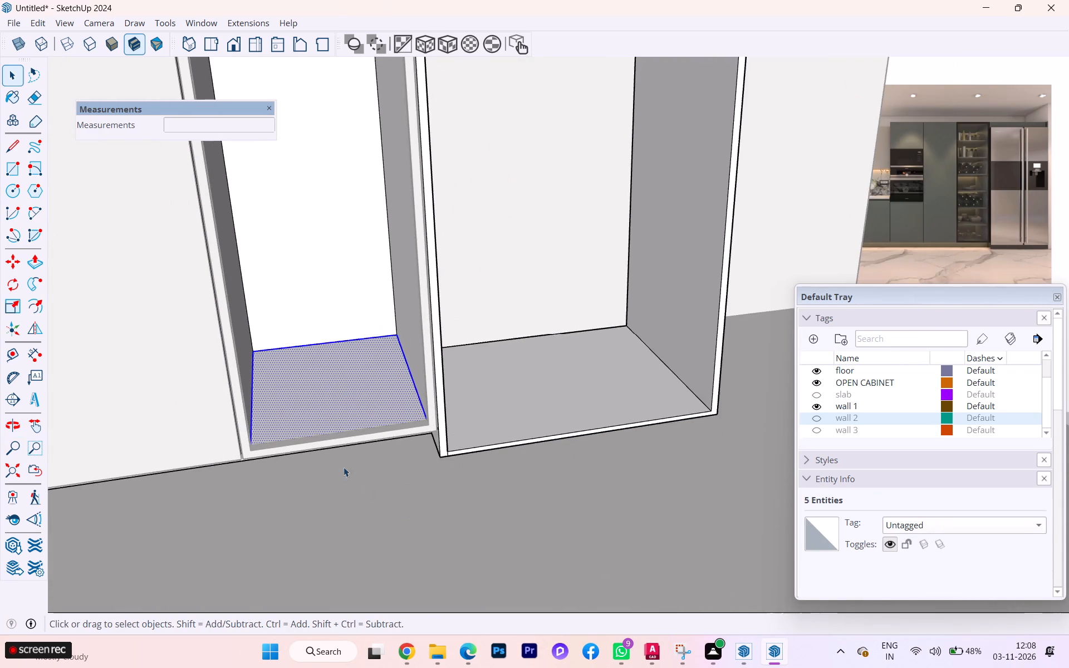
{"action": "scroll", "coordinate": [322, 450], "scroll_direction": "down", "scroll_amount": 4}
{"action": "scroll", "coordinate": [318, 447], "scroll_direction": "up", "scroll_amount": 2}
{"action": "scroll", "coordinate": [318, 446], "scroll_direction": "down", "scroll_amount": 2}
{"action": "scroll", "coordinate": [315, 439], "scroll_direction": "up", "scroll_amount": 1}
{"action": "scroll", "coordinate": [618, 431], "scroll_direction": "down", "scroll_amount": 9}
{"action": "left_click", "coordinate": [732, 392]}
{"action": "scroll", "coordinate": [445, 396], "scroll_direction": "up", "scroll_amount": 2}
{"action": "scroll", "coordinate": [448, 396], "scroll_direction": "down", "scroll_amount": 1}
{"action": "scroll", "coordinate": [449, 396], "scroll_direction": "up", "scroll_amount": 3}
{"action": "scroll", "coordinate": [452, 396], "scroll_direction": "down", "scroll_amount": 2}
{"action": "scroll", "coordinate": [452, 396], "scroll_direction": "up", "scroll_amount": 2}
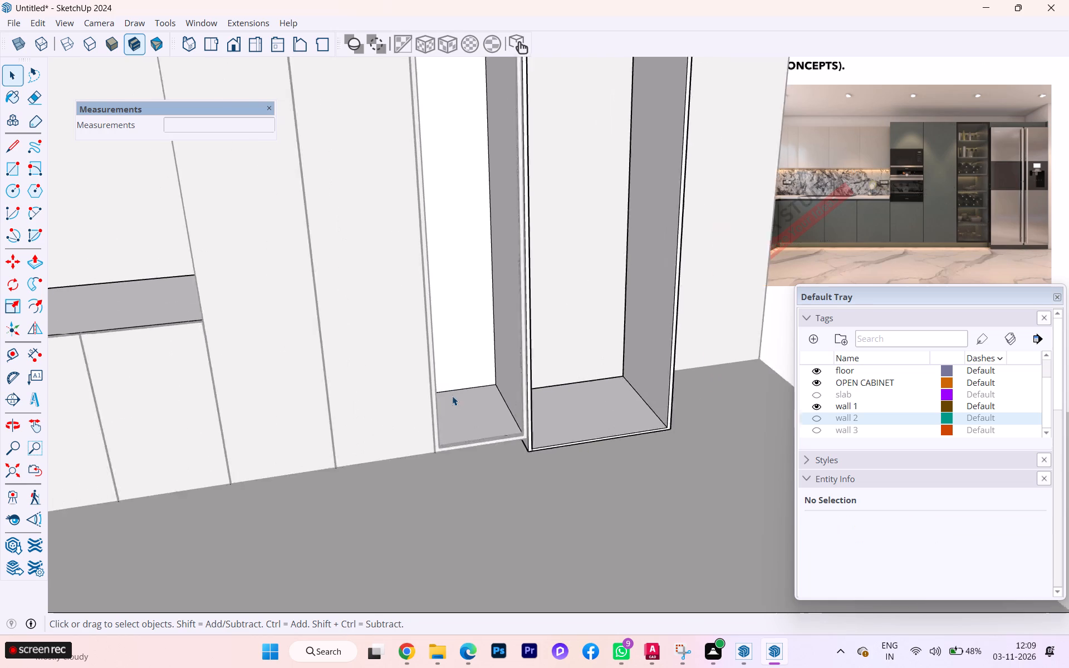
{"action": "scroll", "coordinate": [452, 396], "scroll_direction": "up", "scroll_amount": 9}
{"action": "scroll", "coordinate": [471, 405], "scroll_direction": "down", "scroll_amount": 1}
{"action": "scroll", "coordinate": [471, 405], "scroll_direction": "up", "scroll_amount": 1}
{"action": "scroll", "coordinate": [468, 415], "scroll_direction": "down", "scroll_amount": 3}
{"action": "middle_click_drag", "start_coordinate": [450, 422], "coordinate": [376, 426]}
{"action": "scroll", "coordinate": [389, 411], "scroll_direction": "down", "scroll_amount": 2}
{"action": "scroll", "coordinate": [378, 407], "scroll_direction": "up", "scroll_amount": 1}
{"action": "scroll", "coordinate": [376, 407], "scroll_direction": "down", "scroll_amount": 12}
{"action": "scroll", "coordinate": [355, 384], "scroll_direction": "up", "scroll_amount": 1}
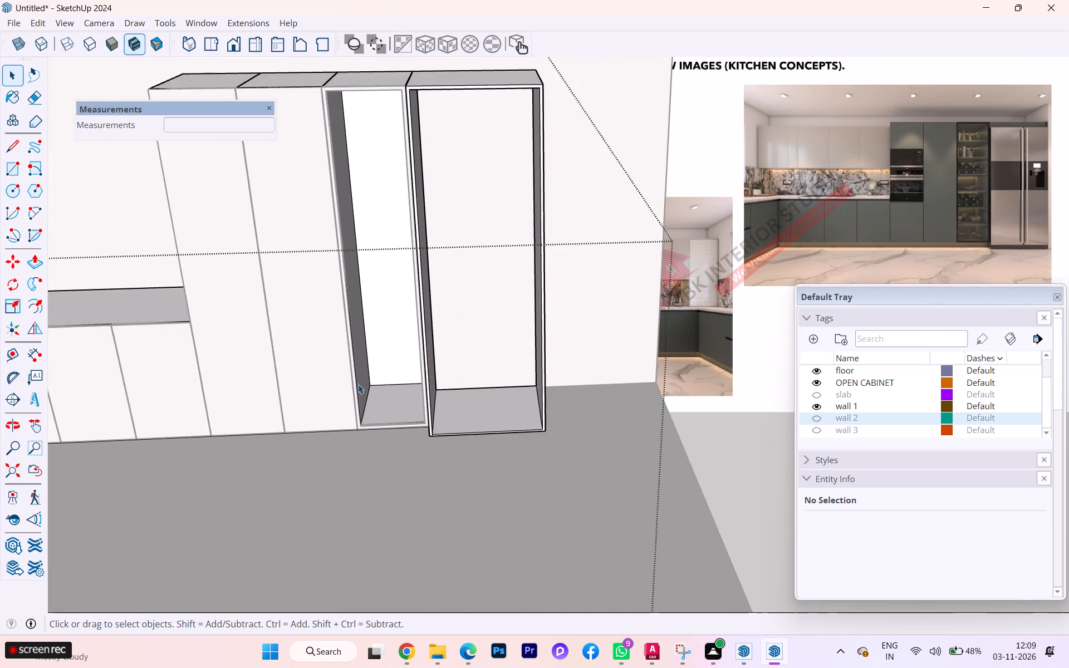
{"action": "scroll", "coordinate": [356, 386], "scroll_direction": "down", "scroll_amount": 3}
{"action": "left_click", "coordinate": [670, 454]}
Draw a rectangle about 1' 4 5/16" by 1' 10" over the inside bottom of the third tall cabinet.
{"action": "scroll", "coordinate": [347, 370], "scroll_direction": "up", "scroll_amount": 2}
{"action": "scroll", "coordinate": [347, 370], "scroll_direction": "down", "scroll_amount": 5}
{"action": "scroll", "coordinate": [347, 370], "scroll_direction": "up", "scroll_amount": 6}
{"action": "scroll", "coordinate": [385, 379], "scroll_direction": "down", "scroll_amount": 3}
{"action": "scroll", "coordinate": [409, 384], "scroll_direction": "up", "scroll_amount": 4}
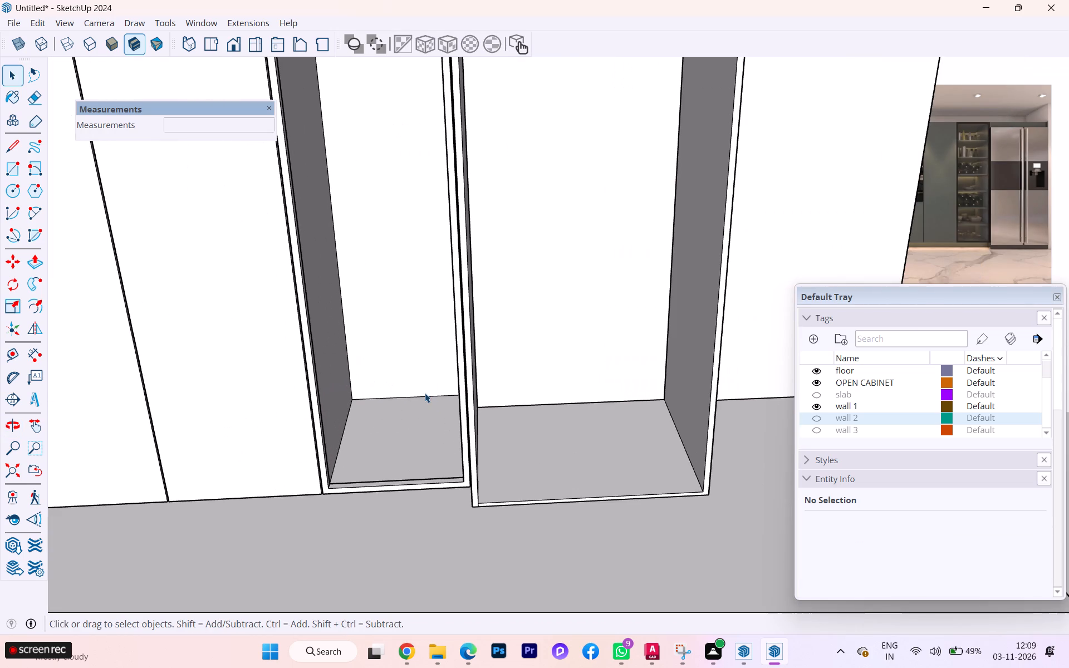
{"action": "key", "text": "r"}
{"action": "scroll", "coordinate": [362, 383], "scroll_direction": "up", "scroll_amount": 4}
{"action": "scroll", "coordinate": [361, 383], "scroll_direction": "down", "scroll_amount": 3}
{"action": "scroll", "coordinate": [358, 386], "scroll_direction": "up", "scroll_amount": 1}
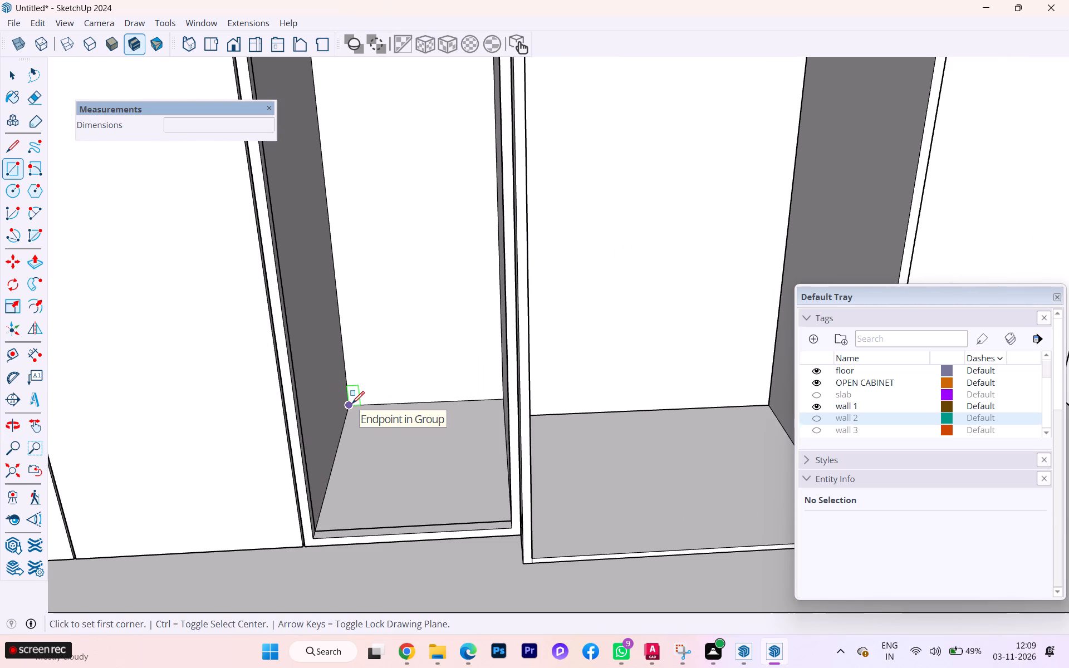
{"action": "left_click", "coordinate": [352, 404]}
{"action": "scroll", "coordinate": [496, 503], "scroll_direction": "up", "scroll_amount": 1}
{"action": "scroll", "coordinate": [496, 504], "scroll_direction": "down", "scroll_amount": 1}
{"action": "scroll", "coordinate": [496, 504], "scroll_direction": "up", "scroll_amount": 3}
{"action": "scroll", "coordinate": [494, 504], "scroll_direction": "down", "scroll_amount": 3}
{"action": "scroll", "coordinate": [494, 503], "scroll_direction": "up", "scroll_amount": 1}
{"action": "scroll", "coordinate": [494, 503], "scroll_direction": "down", "scroll_amount": 3}
{"action": "middle_click_drag", "start_coordinate": [496, 502], "coordinate": [541, 510]}
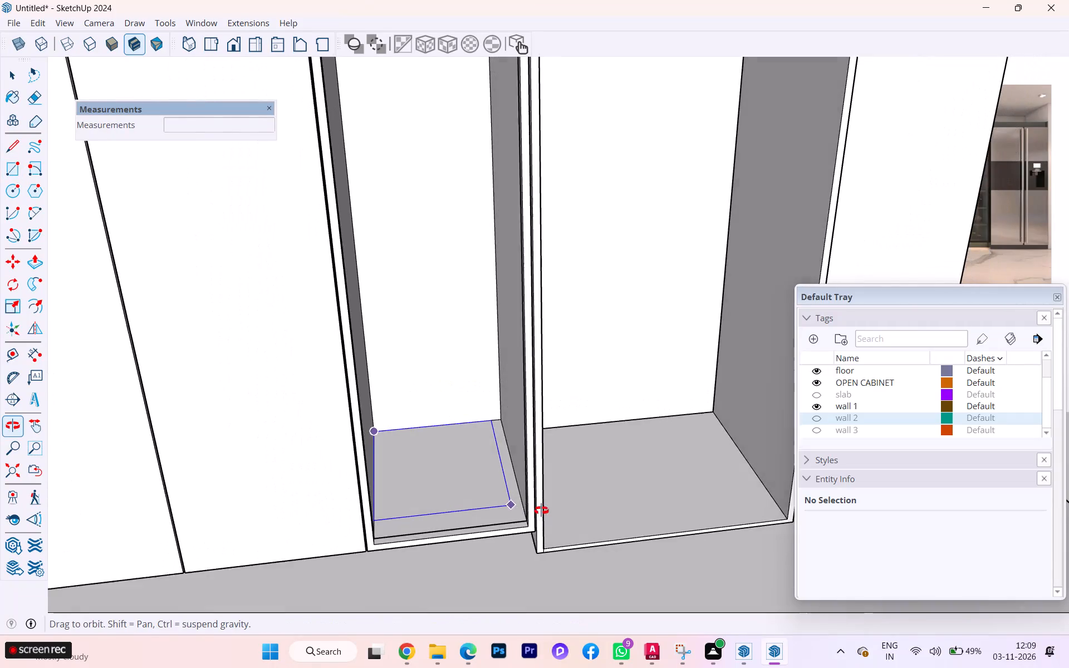
{"action": "middle_click_drag", "start_coordinate": [541, 510], "coordinate": [548, 510]}
{"action": "scroll", "coordinate": [535, 519], "scroll_direction": "up", "scroll_amount": 11}
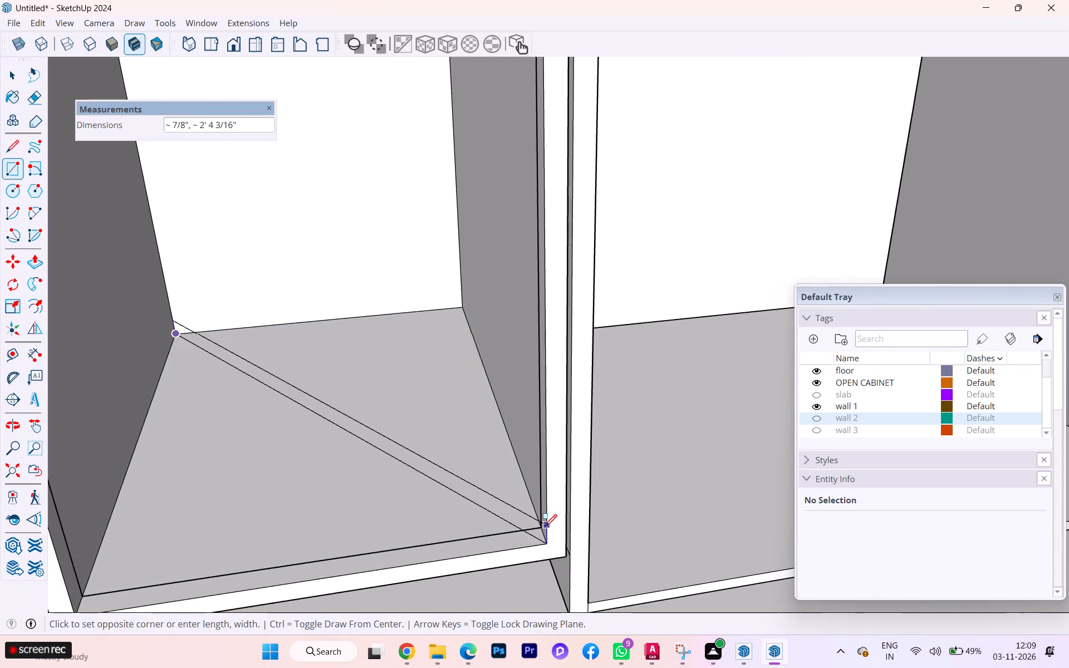
{"action": "left_click", "coordinate": [538, 523]}
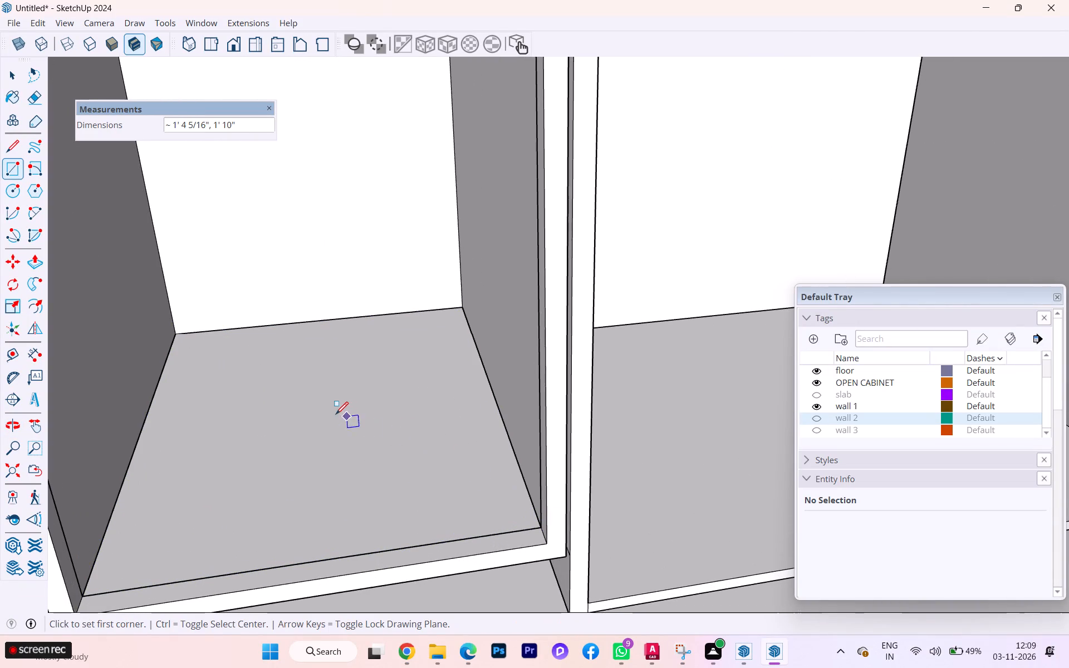
Push/Pull the rectangle on the third tall cabinet's inside bottom upward .75" to form a shelf board.
{"action": "key", "text": "space"}
{"action": "left_click", "coordinate": [4, 83]}
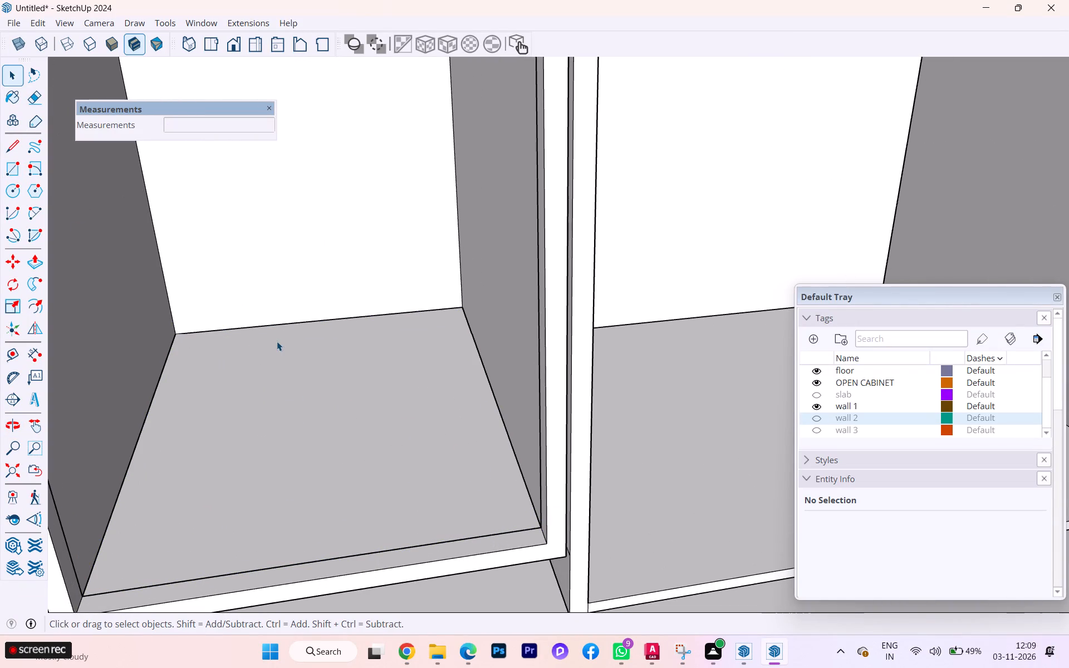
{"action": "left_click", "coordinate": [277, 341]}
{"action": "left_click_drag", "start_coordinate": [306, 415], "coordinate": [300, 421]}
{"action": "left_click", "coordinate": [300, 421]}
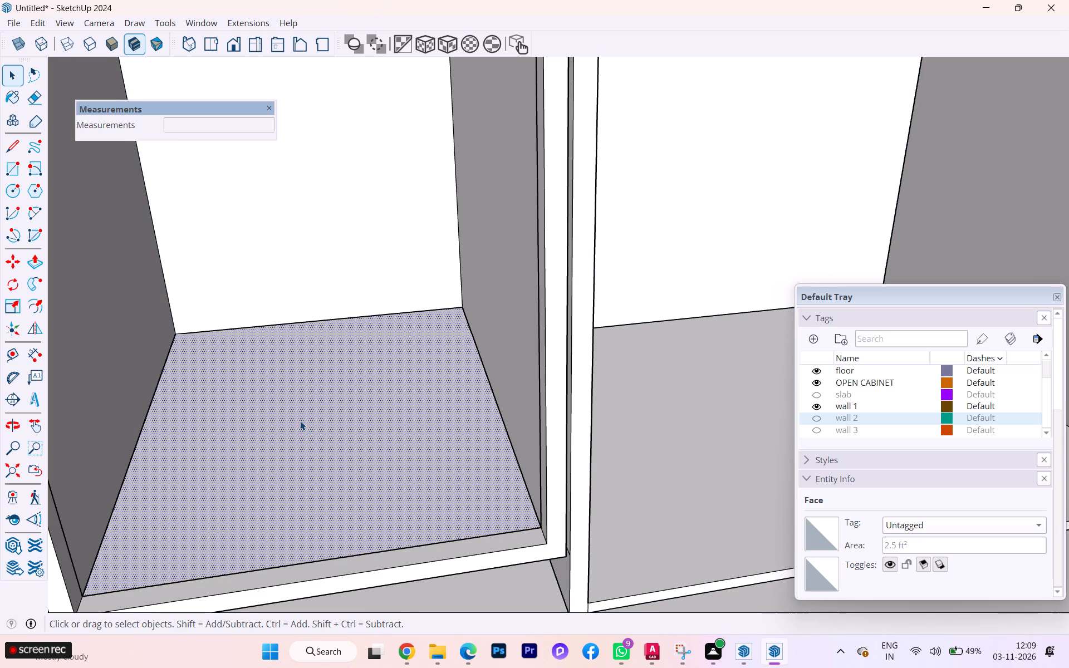
{"action": "double_click", "coordinate": [302, 421]}
{"action": "right_click", "coordinate": [291, 433]}
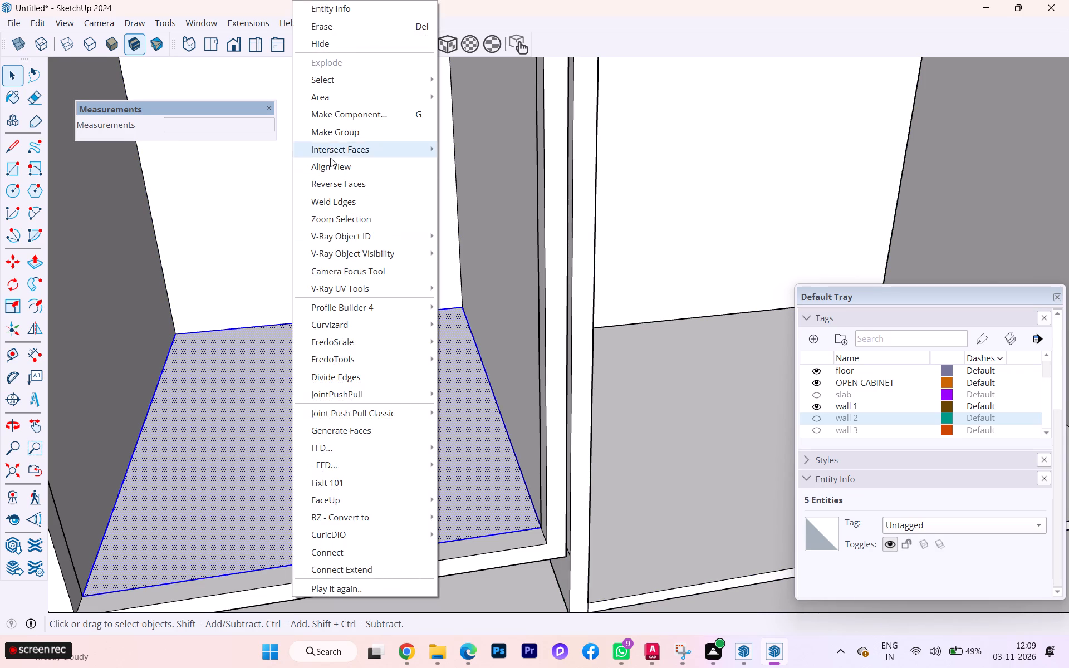
{"action": "left_click", "coordinate": [237, 473]}
{"action": "left_click", "coordinate": [247, 480]}
{"action": "double_click", "coordinate": [346, 483]}
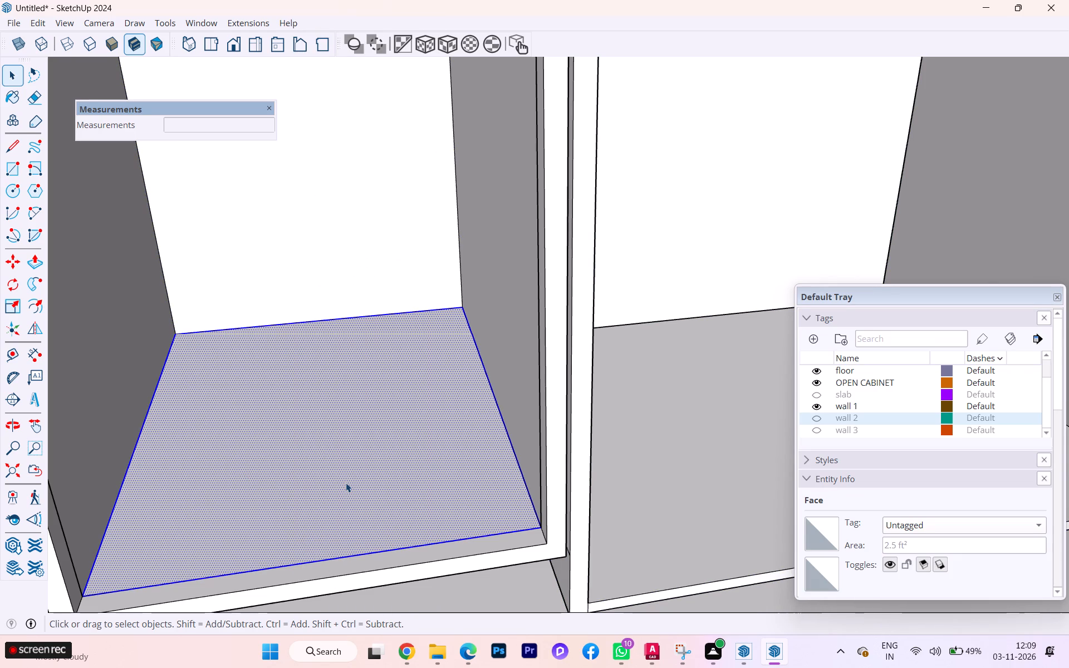
{"action": "key", "text": "p"}
{"action": "left_click", "coordinate": [330, 489]}
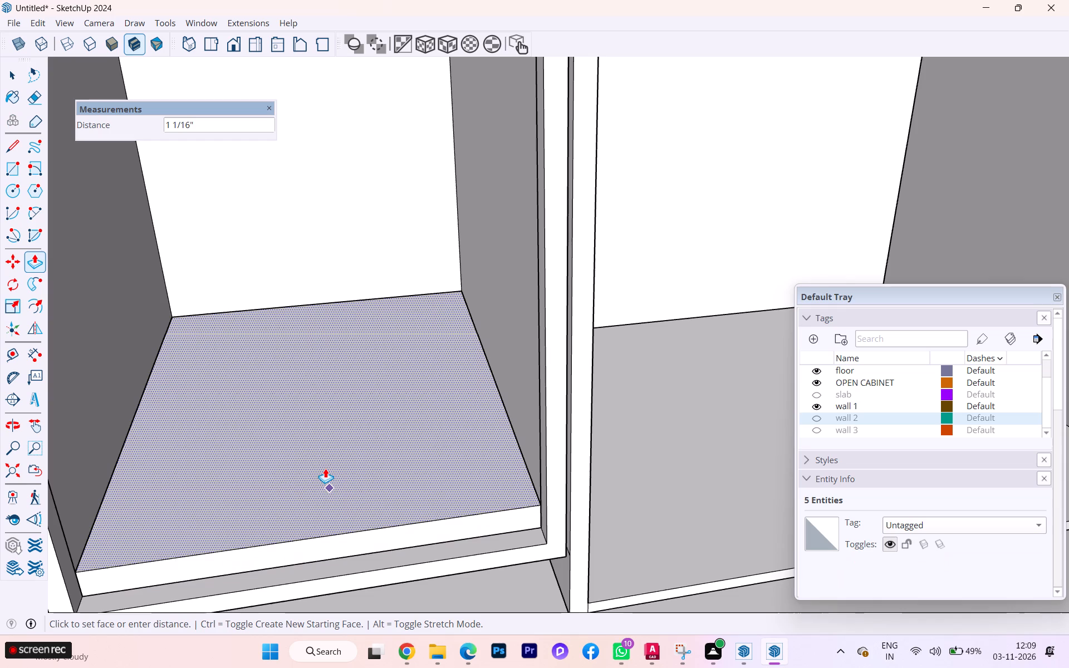
{"action": "type", "text": ".75"}
{"action": "key", "text": "Return"}
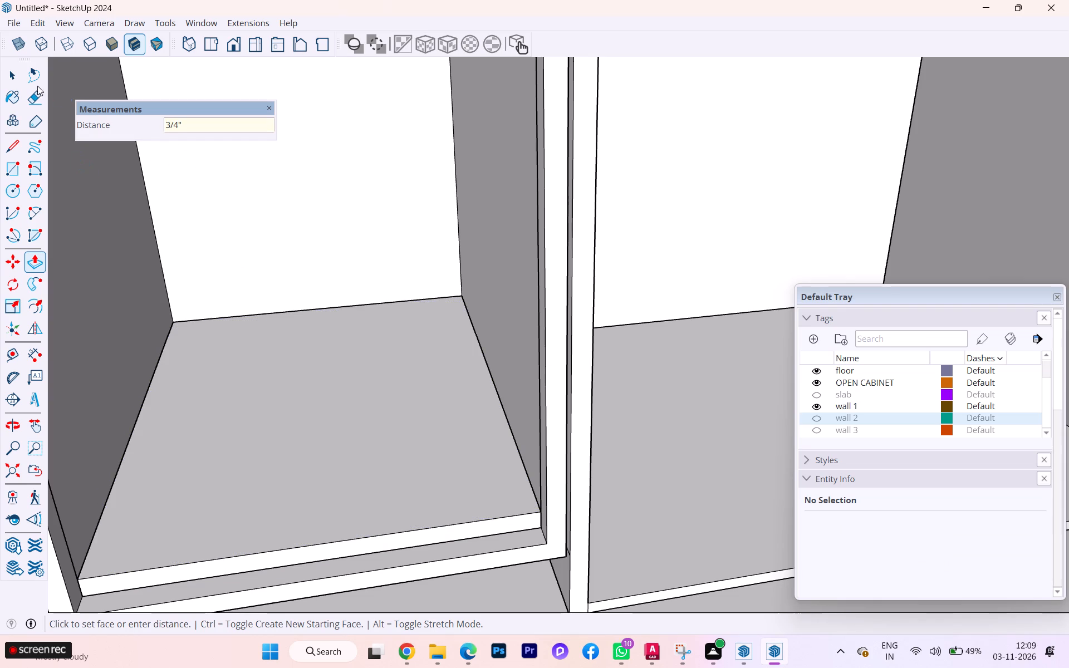
Select the whole shelf board and make it a component with the default settings.
{"action": "left_click", "coordinate": [9, 72]}
{"action": "triple_click", "coordinate": [380, 404]}
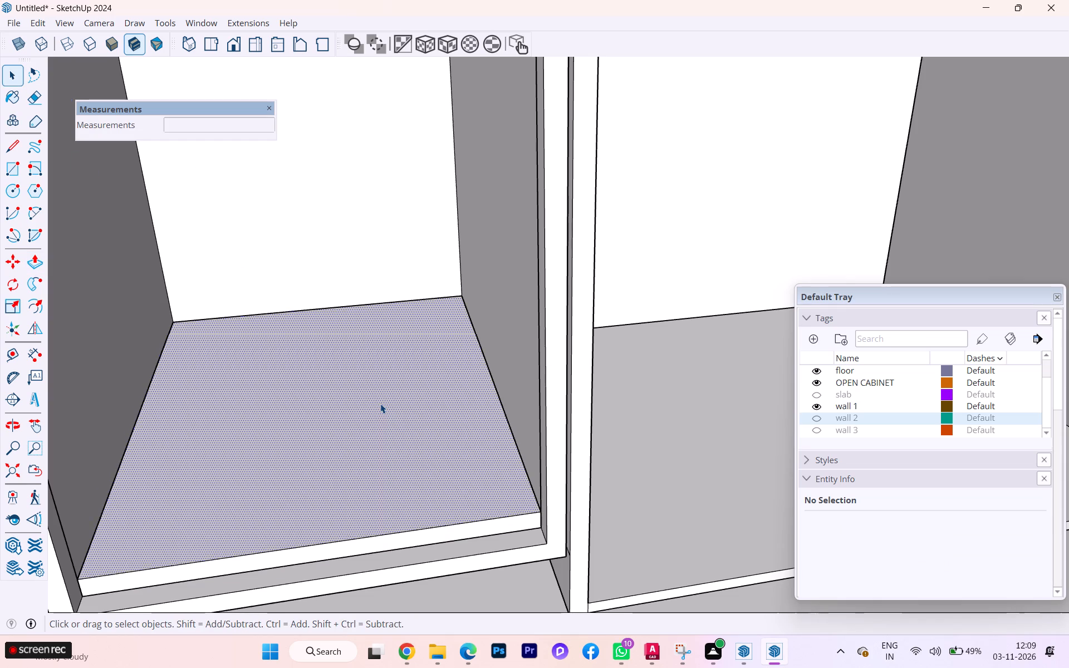
{"action": "right_click", "coordinate": [380, 404]}
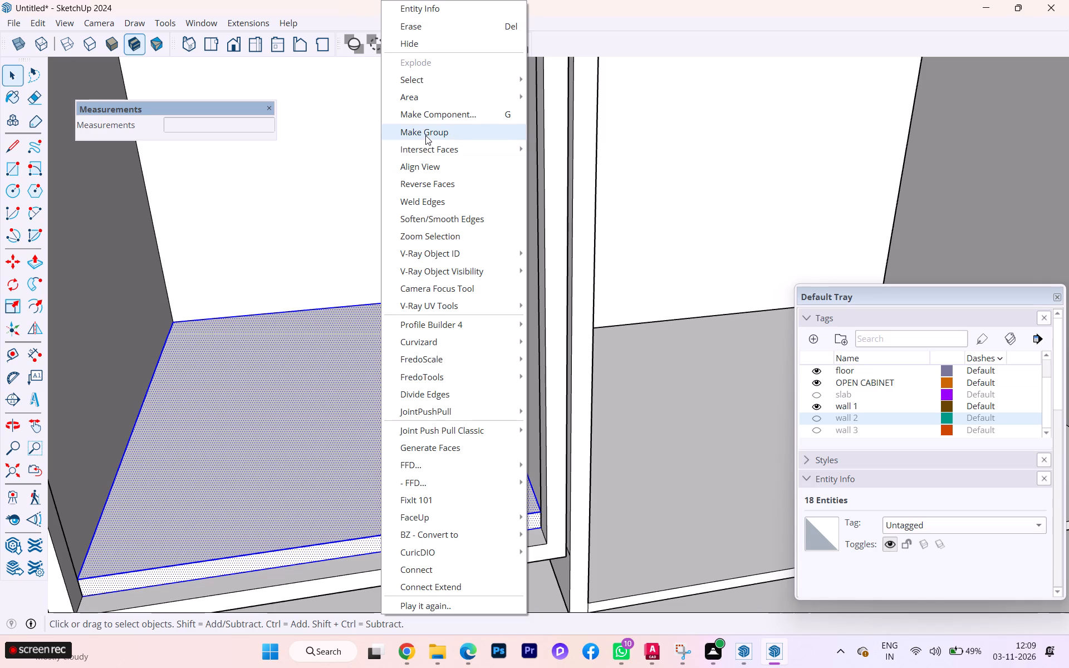
{"action": "left_click", "coordinate": [437, 120]}
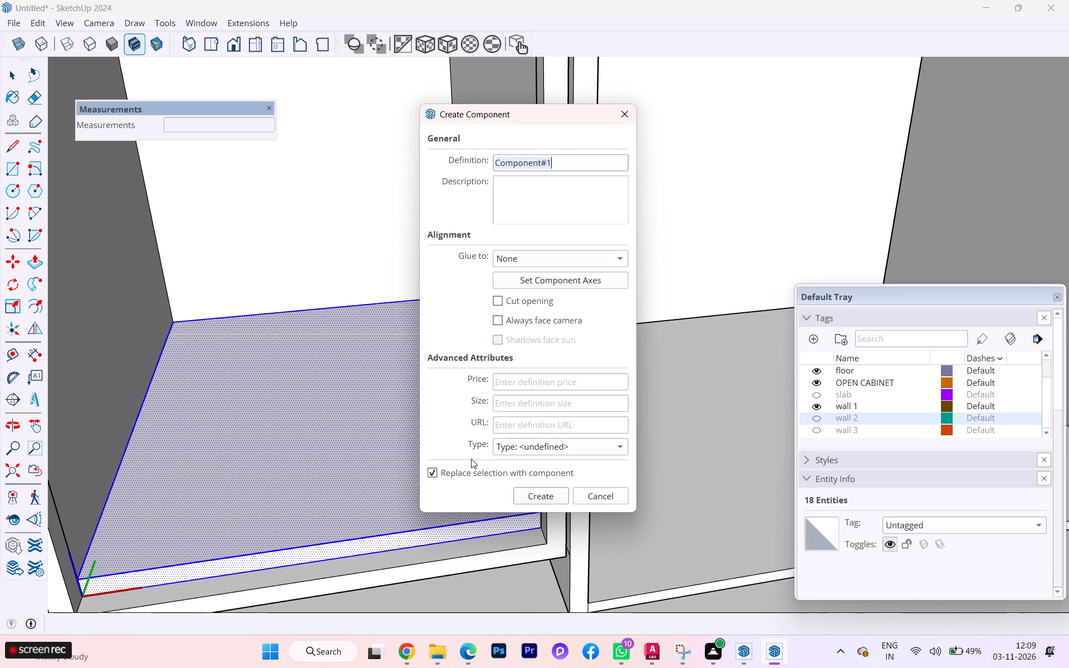
{"action": "left_click", "coordinate": [555, 502]}
Copy the shelf component straight up the vertical axis about 6' 10" to the top of the third tall cabinet's opening.
{"action": "scroll", "coordinate": [511, 518], "scroll_direction": "up", "scroll_amount": 2}
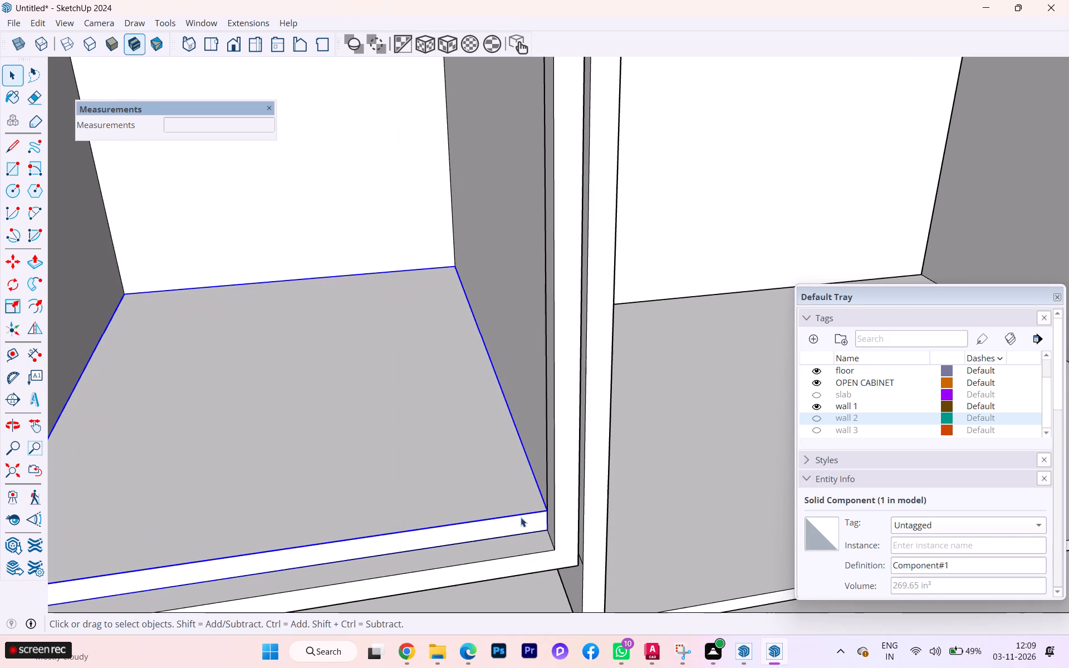
{"action": "key", "text": "m"}
{"action": "scroll", "coordinate": [540, 519], "scroll_direction": "up", "scroll_amount": 4}
{"action": "left_click", "coordinate": [516, 504]}
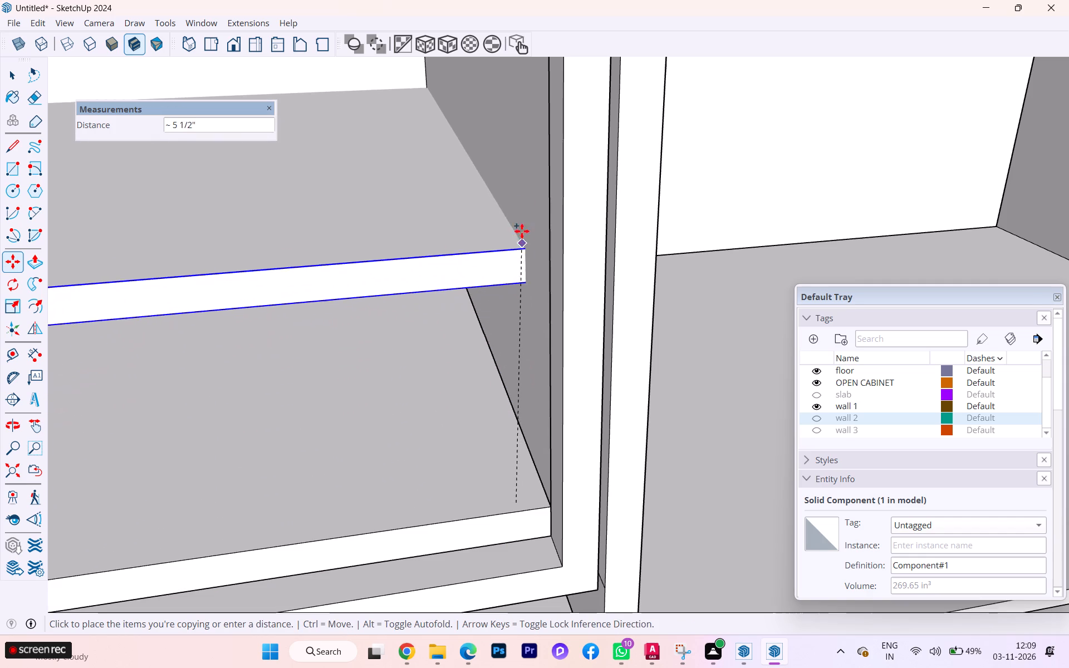
{"action": "scroll", "coordinate": [523, 213], "scroll_direction": "down", "scroll_amount": 9}
{"action": "scroll", "coordinate": [522, 200], "scroll_direction": "up", "scroll_amount": 4}
{"action": "scroll", "coordinate": [522, 200], "scroll_direction": "down", "scroll_amount": 1}
{"action": "key", "text": "Up"}
{"action": "scroll", "coordinate": [502, 176], "scroll_direction": "down", "scroll_amount": 1}
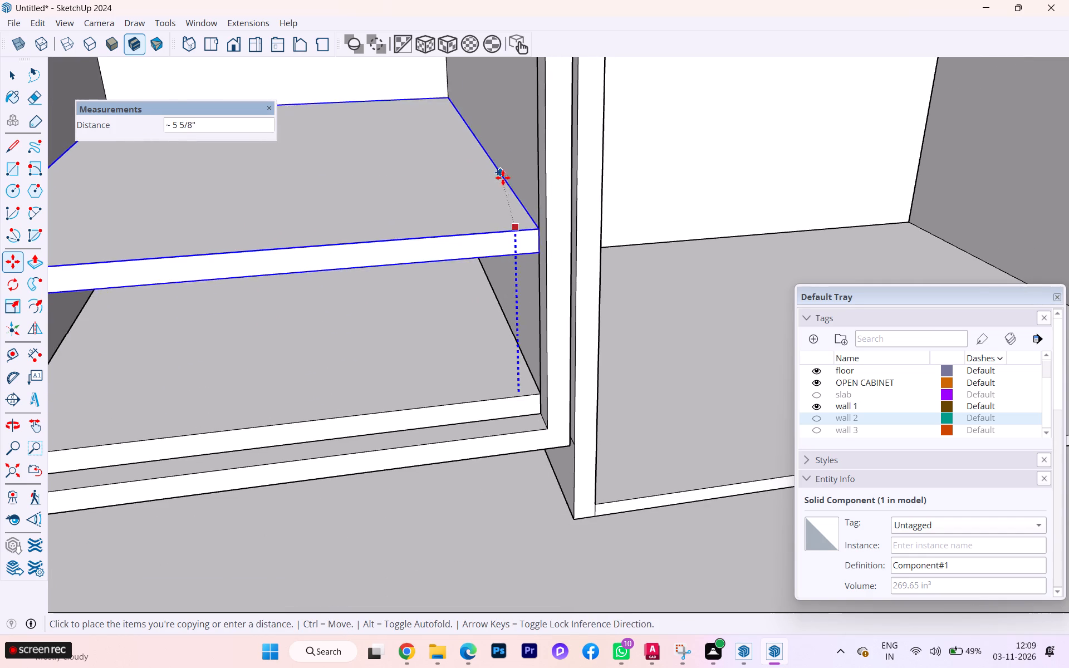
{"action": "scroll", "coordinate": [503, 178], "scroll_direction": "down", "scroll_amount": 2}
{"action": "scroll", "coordinate": [504, 179], "scroll_direction": "up", "scroll_amount": 1}
{"action": "scroll", "coordinate": [504, 179], "scroll_direction": "down", "scroll_amount": 15}
{"action": "scroll", "coordinate": [498, 220], "scroll_direction": "up", "scroll_amount": 1}
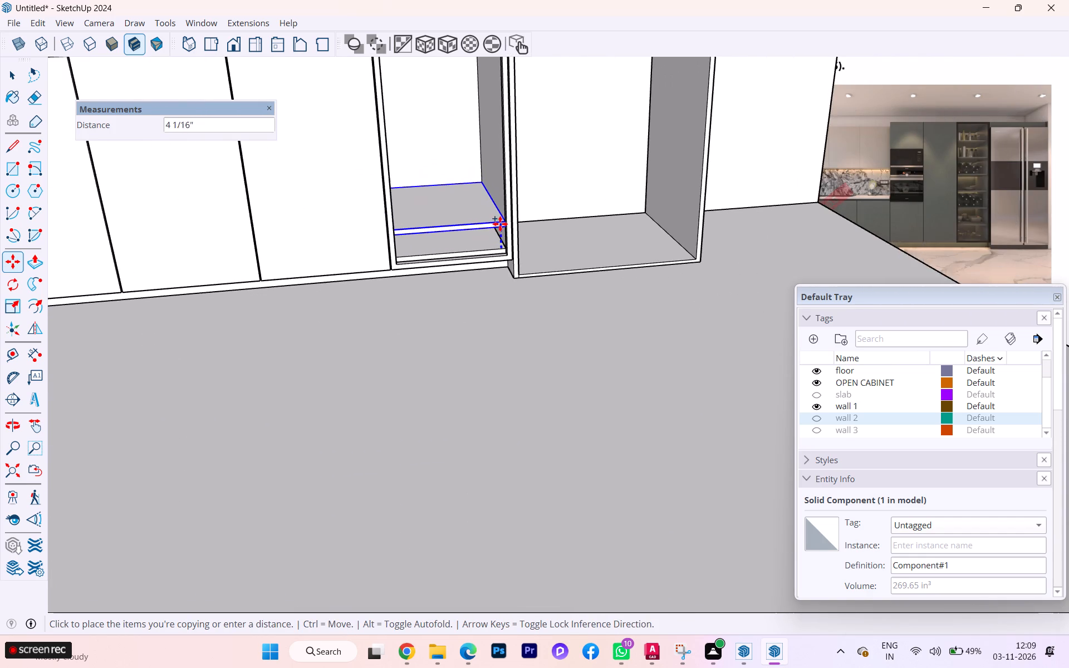
{"action": "scroll", "coordinate": [504, 227], "scroll_direction": "down", "scroll_amount": 12}
{"action": "scroll", "coordinate": [493, 327], "scroll_direction": "down", "scroll_amount": 5}
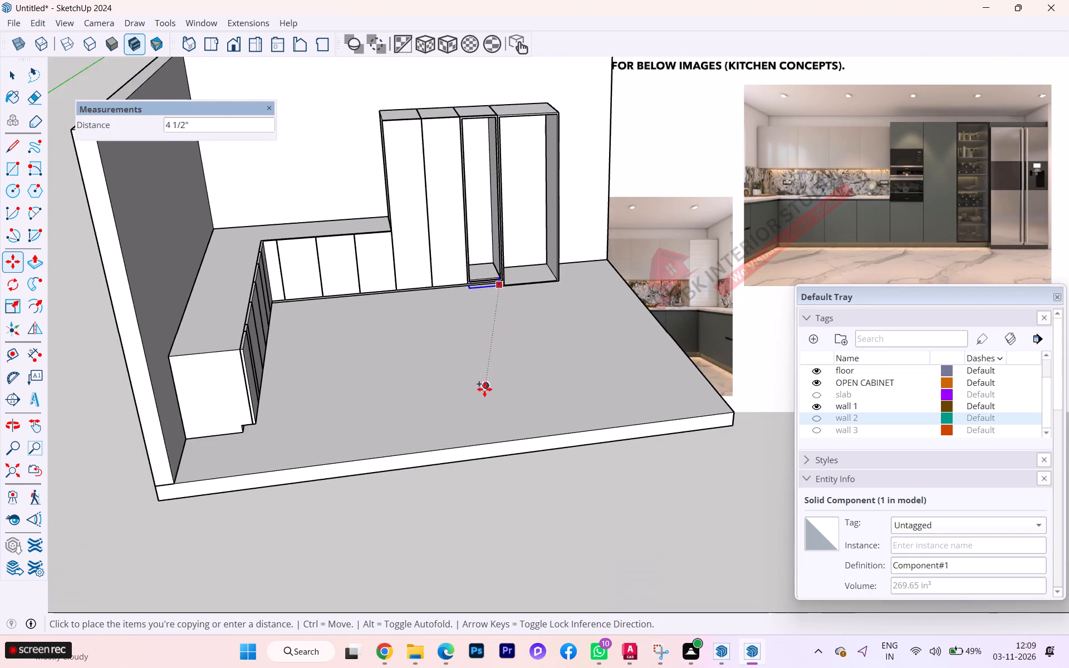
{"action": "scroll", "coordinate": [484, 389], "scroll_direction": "down", "scroll_amount": 3}
{"action": "scroll", "coordinate": [484, 391], "scroll_direction": "up", "scroll_amount": 1}
{"action": "scroll", "coordinate": [510, 202], "scroll_direction": "down", "scroll_amount": 1}
{"action": "scroll", "coordinate": [509, 200], "scroll_direction": "up", "scroll_amount": 9}
{"action": "scroll", "coordinate": [479, 156], "scroll_direction": "down", "scroll_amount": 3}
{"action": "scroll", "coordinate": [482, 148], "scroll_direction": "up", "scroll_amount": 6}
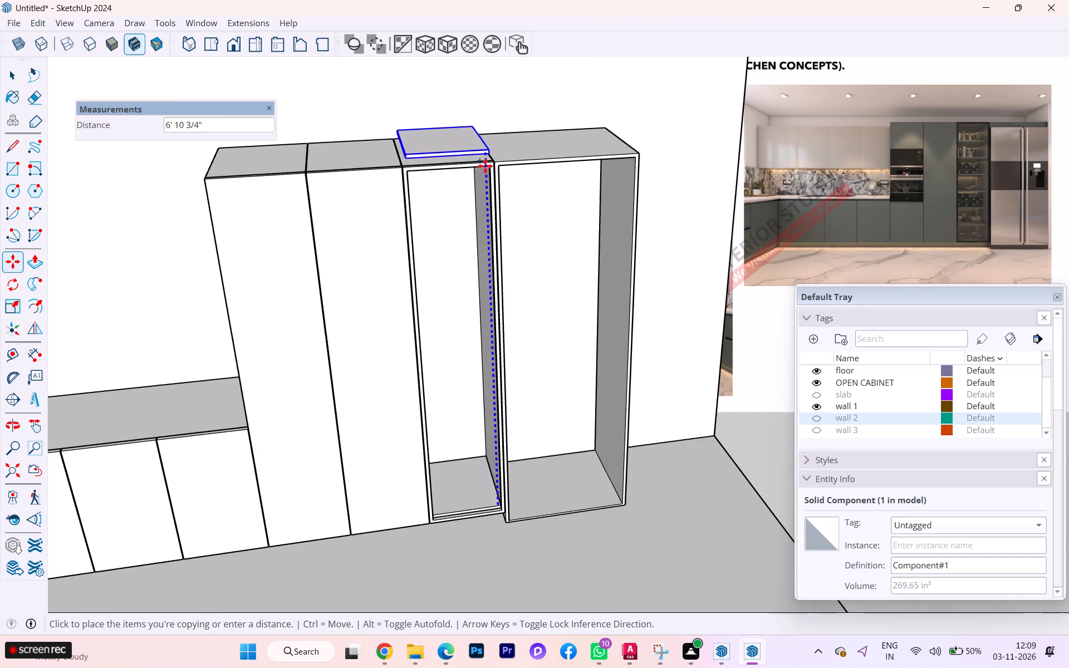
{"action": "scroll", "coordinate": [485, 166], "scroll_direction": "up", "scroll_amount": 2}
{"action": "scroll", "coordinate": [485, 166], "scroll_direction": "down", "scroll_amount": 1}
{"action": "scroll", "coordinate": [485, 166], "scroll_direction": "up", "scroll_amount": 13}
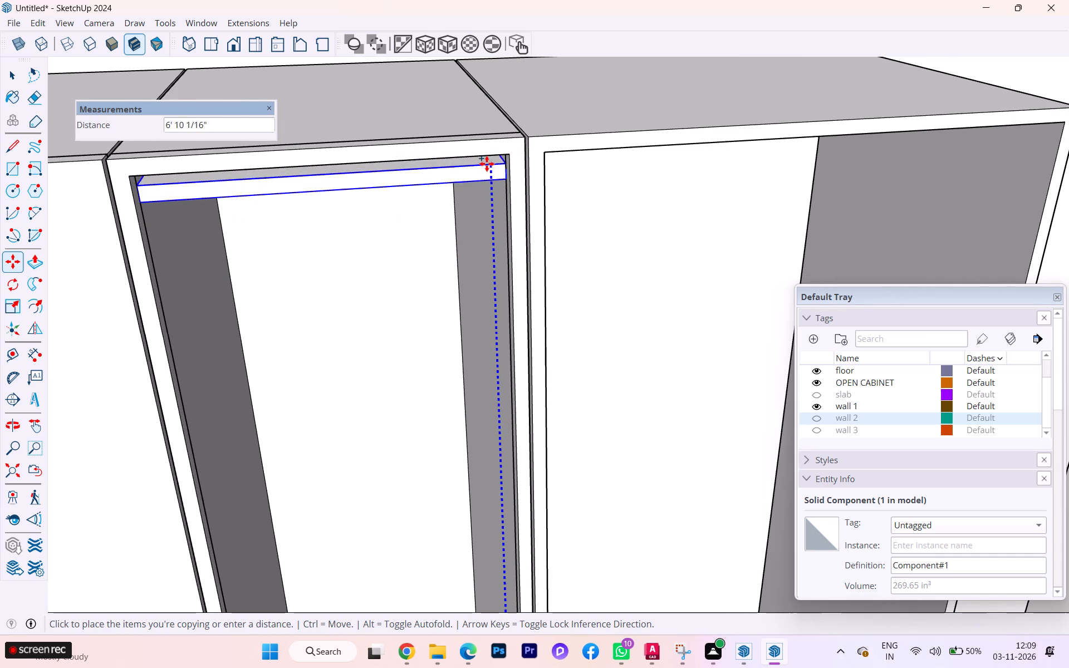
{"action": "left_click", "coordinate": [487, 159]}
Divide the distance between the bottom shelf and its top copy by 6 to array evenly spaced shelves.
{"action": "scroll", "coordinate": [455, 197], "scroll_direction": "down", "scroll_amount": 2}
{"action": "middle_click_drag", "start_coordinate": [460, 198], "coordinate": [463, 194]}
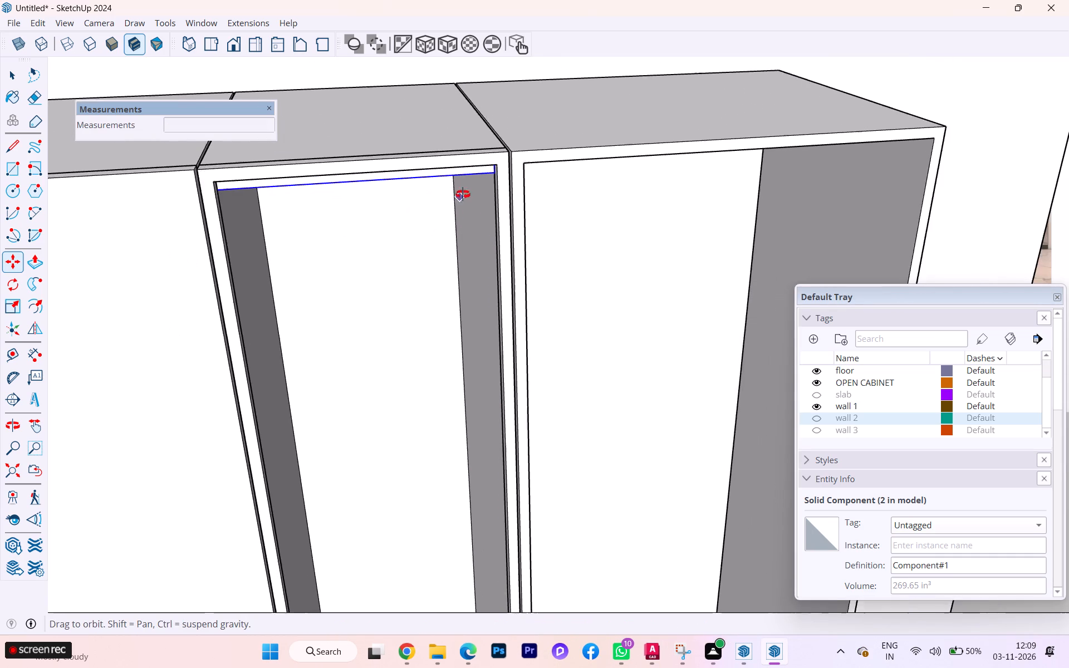
{"action": "middle_click_drag", "start_coordinate": [463, 194], "coordinate": [462, 166]}
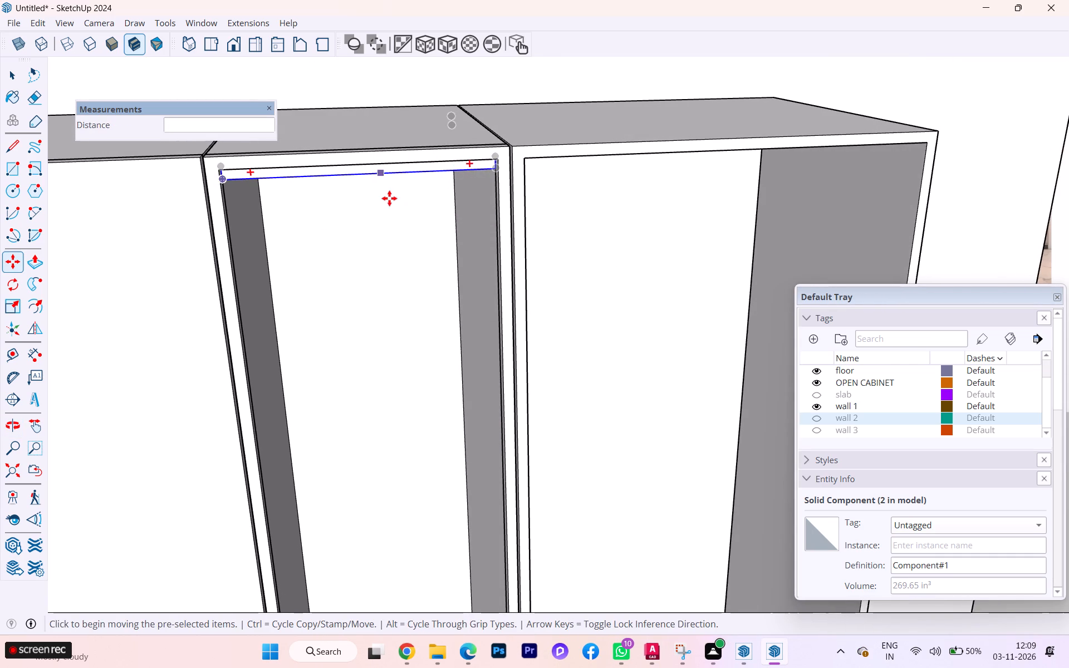
{"action": "type", "text": "/6"}
{"action": "key", "text": "Return"}
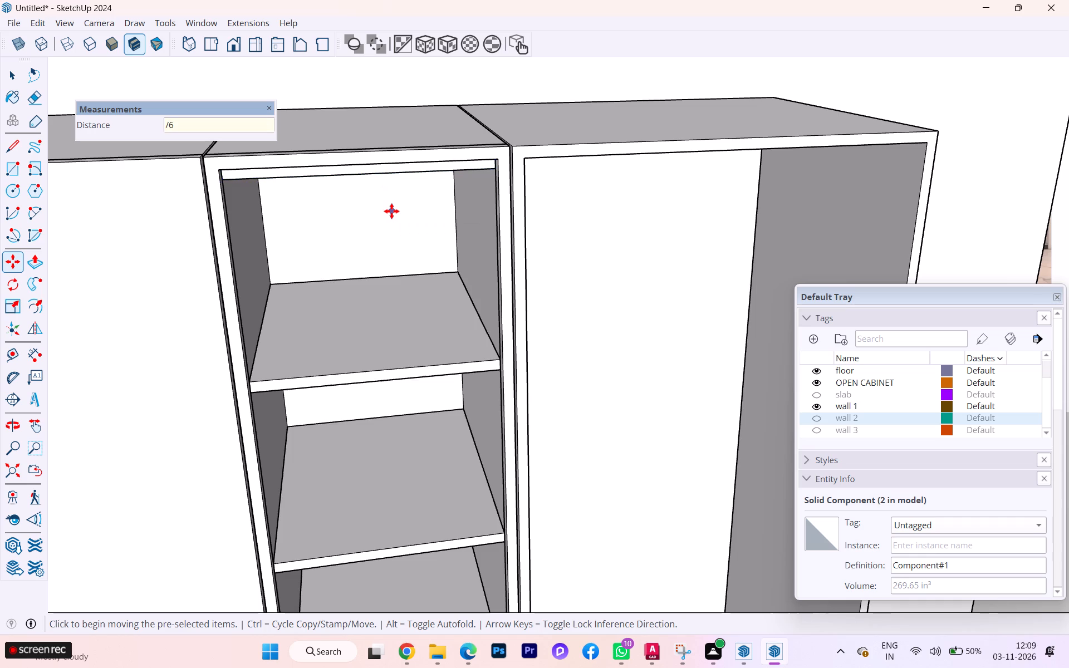
Examine the spacing and fit of the shelves inside the third tall cabinet from the front.
{"action": "scroll", "coordinate": [411, 209], "scroll_direction": "down", "scroll_amount": 5}
{"action": "scroll", "coordinate": [412, 209], "scroll_direction": "up", "scroll_amount": 2}
{"action": "scroll", "coordinate": [412, 209], "scroll_direction": "down", "scroll_amount": 9}
{"action": "scroll", "coordinate": [329, 175], "scroll_direction": "up", "scroll_amount": 2}
{"action": "scroll", "coordinate": [329, 175], "scroll_direction": "down", "scroll_amount": 4}
{"action": "scroll", "coordinate": [328, 176], "scroll_direction": "up", "scroll_amount": 1}
{"action": "scroll", "coordinate": [328, 176], "scroll_direction": "down", "scroll_amount": 1}
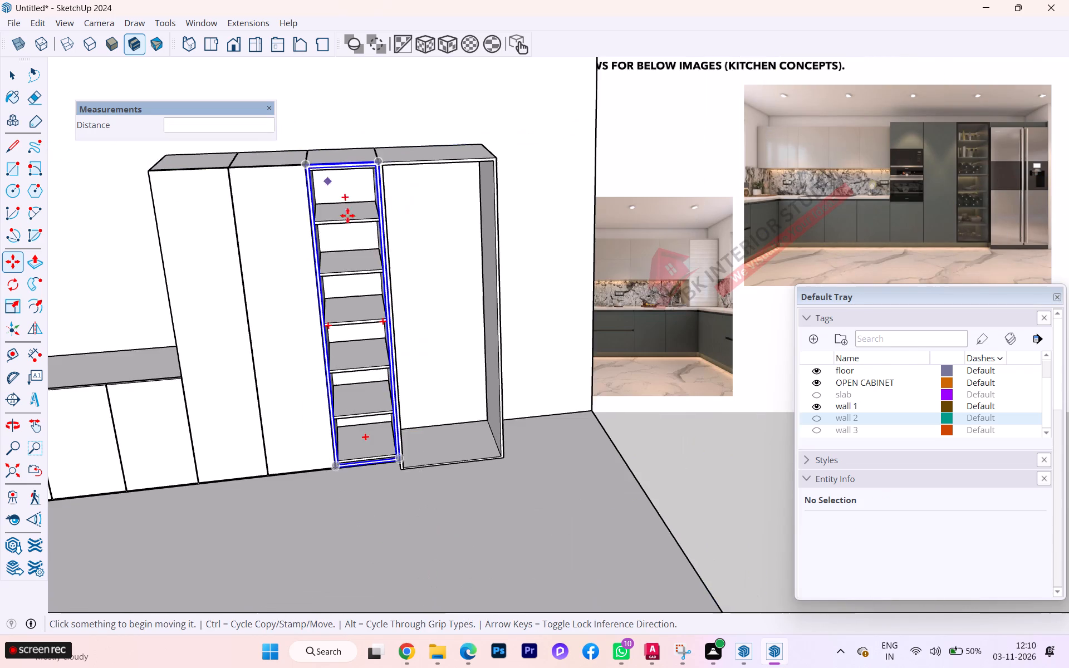
{"action": "scroll", "coordinate": [355, 247], "scroll_direction": "down", "scroll_amount": 2}
{"action": "middle_click_drag", "start_coordinate": [341, 243], "coordinate": [326, 162]}
{"action": "scroll", "coordinate": [365, 213], "scroll_direction": "up", "scroll_amount": 4}
{"action": "scroll", "coordinate": [365, 213], "scroll_direction": "down", "scroll_amount": 2}
{"action": "scroll", "coordinate": [365, 213], "scroll_direction": "up", "scroll_amount": 5}
{"action": "scroll", "coordinate": [359, 223], "scroll_direction": "down", "scroll_amount": 1}
{"action": "scroll", "coordinate": [359, 223], "scroll_direction": "up", "scroll_amount": 3}
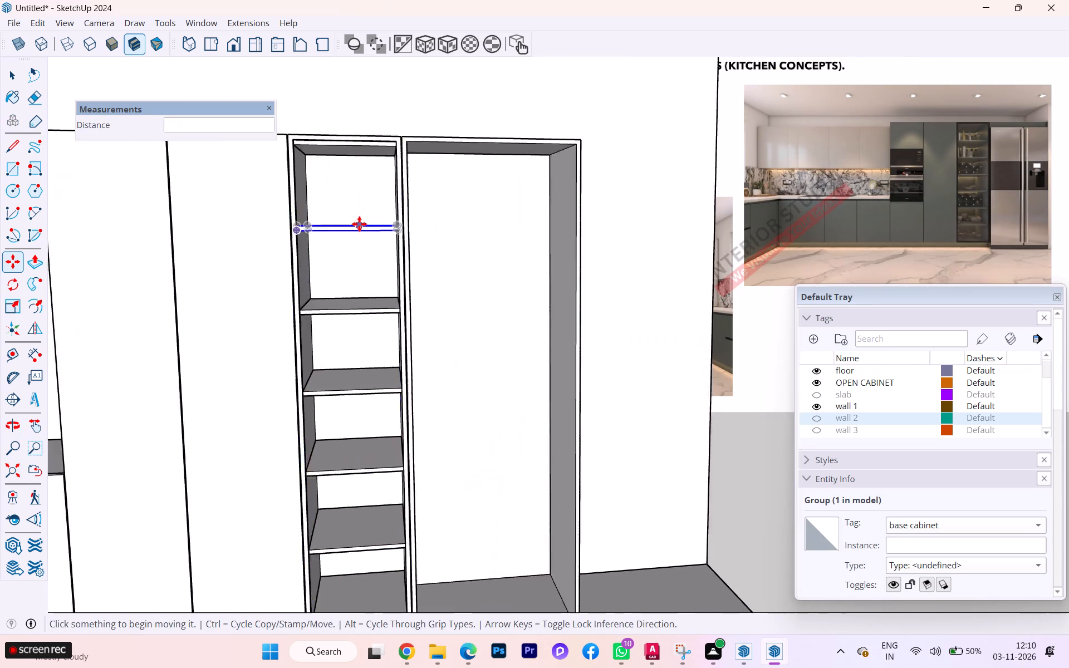
Delete the topmost shelf copy against the ceiling of the third tall cabinet's opening.
{"action": "scroll", "coordinate": [359, 224], "scroll_direction": "up", "scroll_amount": 1}
{"action": "scroll", "coordinate": [361, 239], "scroll_direction": "down", "scroll_amount": 3}
{"action": "middle_click_drag", "start_coordinate": [438, 248], "coordinate": [277, 295]}
{"action": "left_click", "coordinate": [14, 73]}
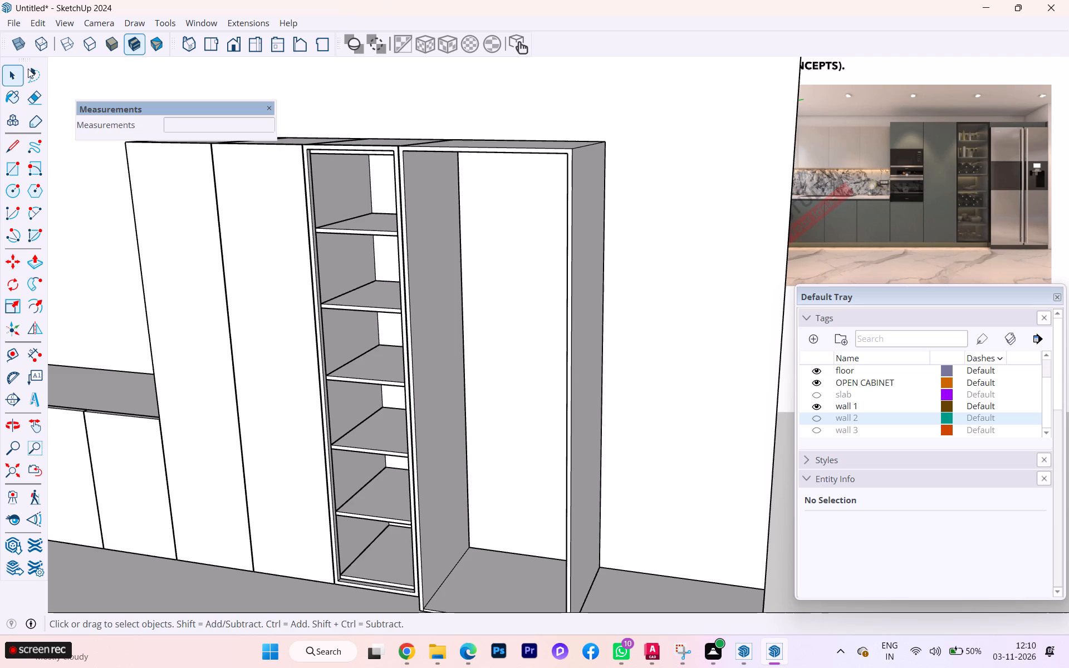
{"action": "scroll", "coordinate": [272, 81], "scroll_direction": "down", "scroll_amount": 3}
{"action": "scroll", "coordinate": [326, 115], "scroll_direction": "up", "scroll_amount": 4}
{"action": "scroll", "coordinate": [326, 116], "scroll_direction": "down", "scroll_amount": 2}
{"action": "scroll", "coordinate": [326, 117], "scroll_direction": "up", "scroll_amount": 1}
{"action": "scroll", "coordinate": [326, 117], "scroll_direction": "down", "scroll_amount": 2}
{"action": "scroll", "coordinate": [327, 218], "scroll_direction": "up", "scroll_amount": 3}
{"action": "scroll", "coordinate": [330, 217], "scroll_direction": "down", "scroll_amount": 1}
{"action": "scroll", "coordinate": [330, 217], "scroll_direction": "up", "scroll_amount": 3}
{"action": "left_click", "coordinate": [332, 87]}
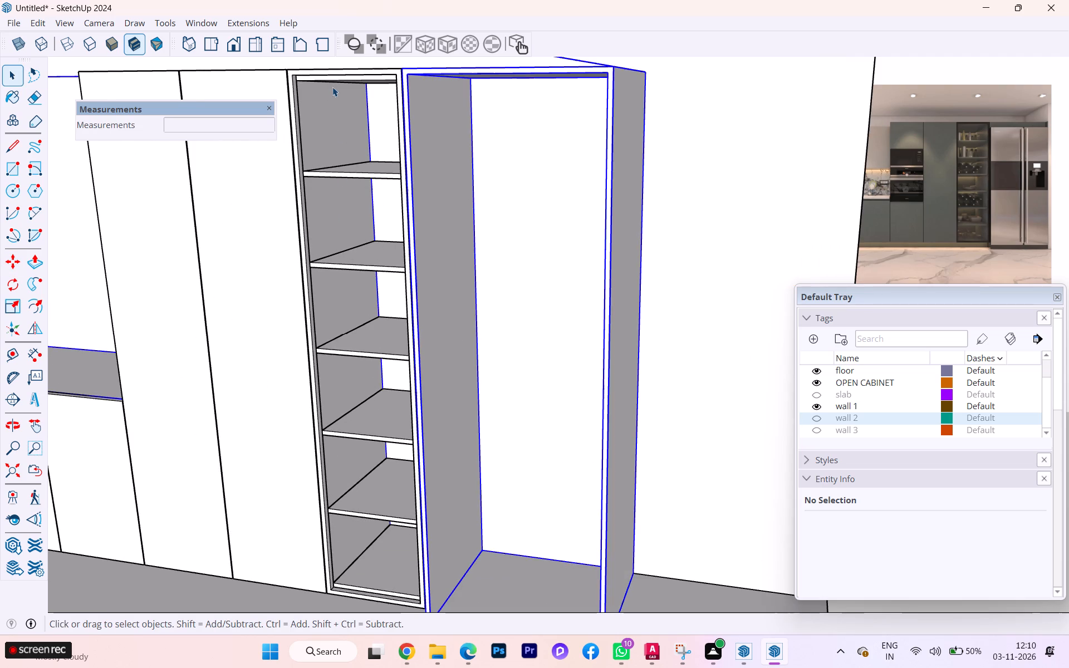
{"action": "left_click", "coordinate": [333, 82]}
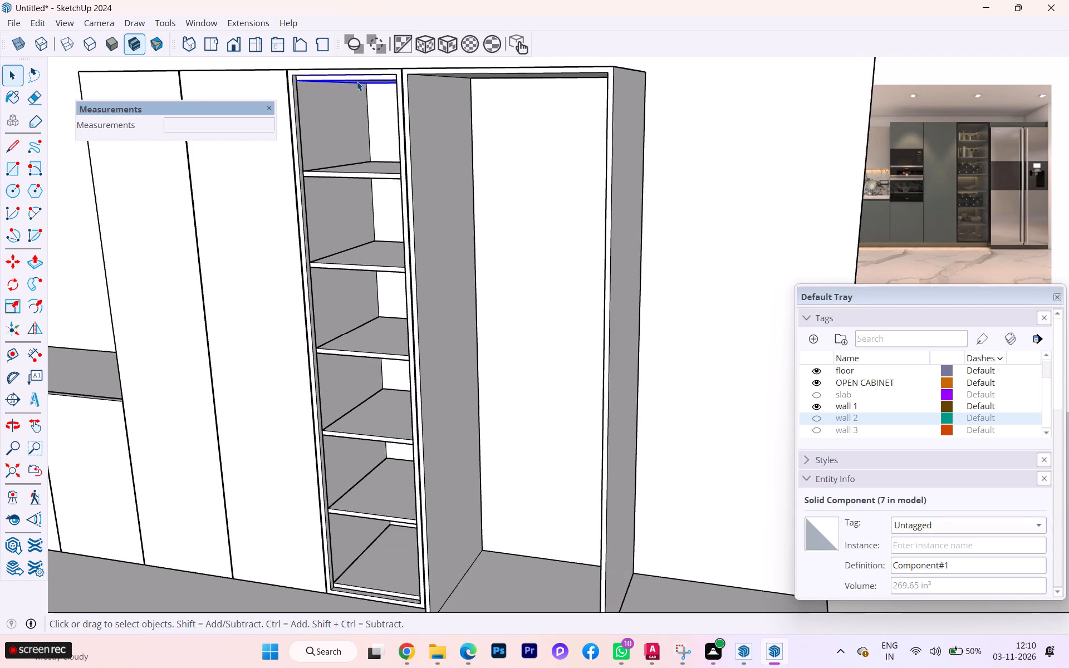
{"action": "key", "text": "Delete"}
Delete the lowest shelf component lying at the bottom of the third tall cabinet.
{"action": "scroll", "coordinate": [311, 89], "scroll_direction": "down", "scroll_amount": 6}
{"action": "scroll", "coordinate": [306, 96], "scroll_direction": "up", "scroll_amount": 2}
{"action": "scroll", "coordinate": [306, 97], "scroll_direction": "down", "scroll_amount": 1}
{"action": "scroll", "coordinate": [306, 105], "scroll_direction": "up", "scroll_amount": 1}
{"action": "left_click", "coordinate": [383, 475]}
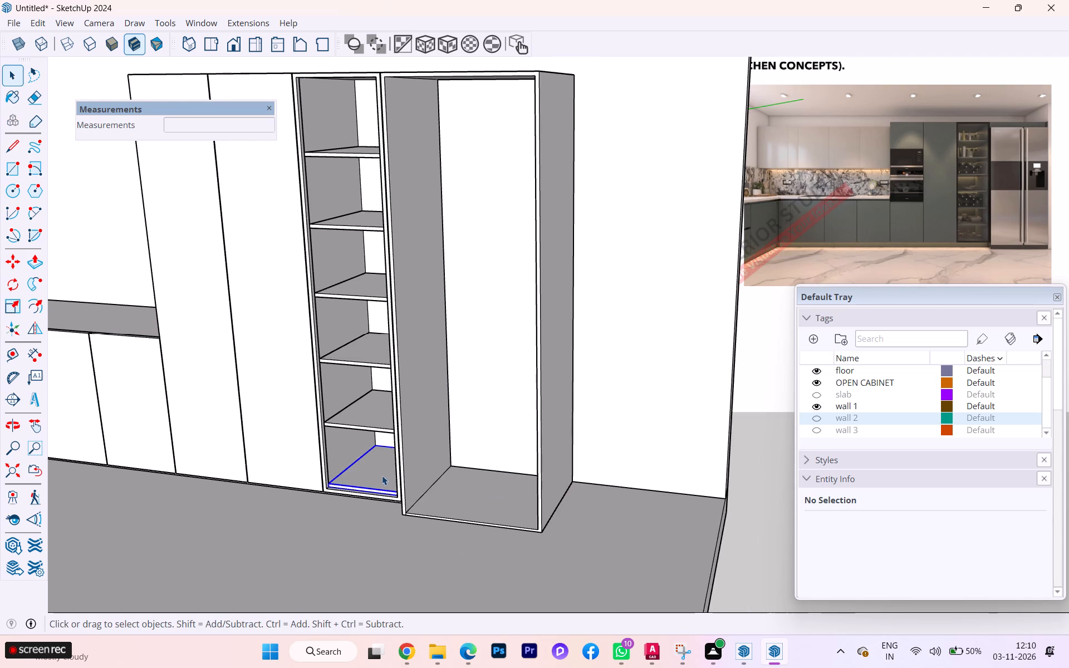
{"action": "key", "text": "Delete"}
Examine the third tall cabinet's remaining shelves and open frame from several angles alongside the reference image.
{"action": "scroll", "coordinate": [278, 313], "scroll_direction": "down", "scroll_amount": 2}
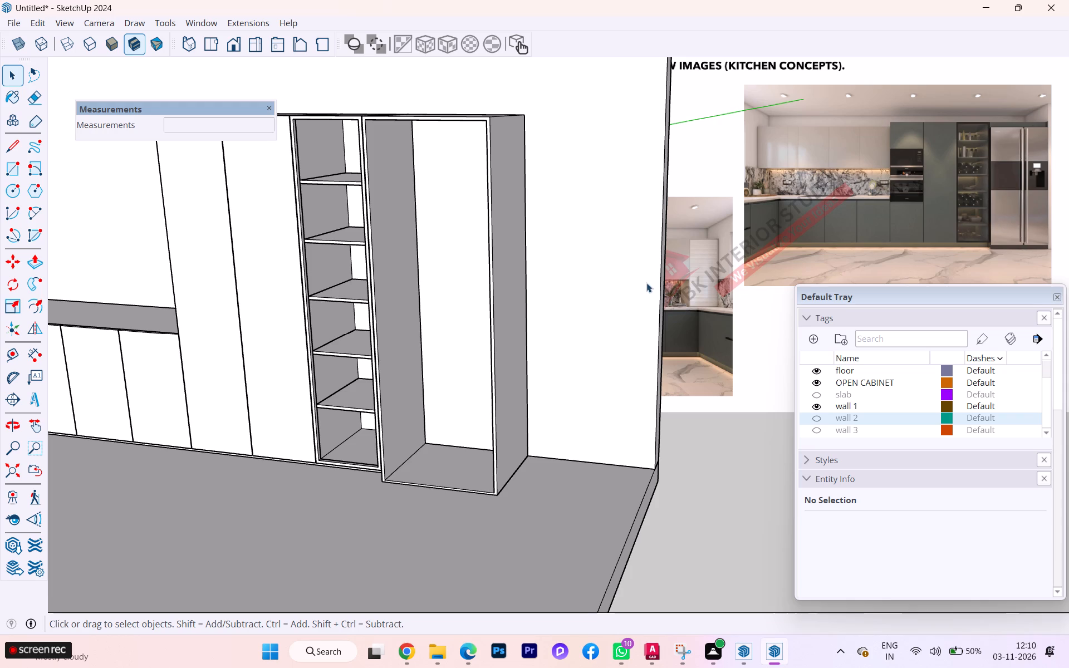
{"action": "scroll", "coordinate": [646, 283], "scroll_direction": "down", "scroll_amount": 1}
{"action": "scroll", "coordinate": [643, 282], "scroll_direction": "up", "scroll_amount": 3}
{"action": "scroll", "coordinate": [638, 282], "scroll_direction": "down", "scroll_amount": 3}
{"action": "scroll", "coordinate": [496, 334], "scroll_direction": "down", "scroll_amount": 3}
{"action": "middle_click_drag", "start_coordinate": [502, 352], "coordinate": [670, 351]}
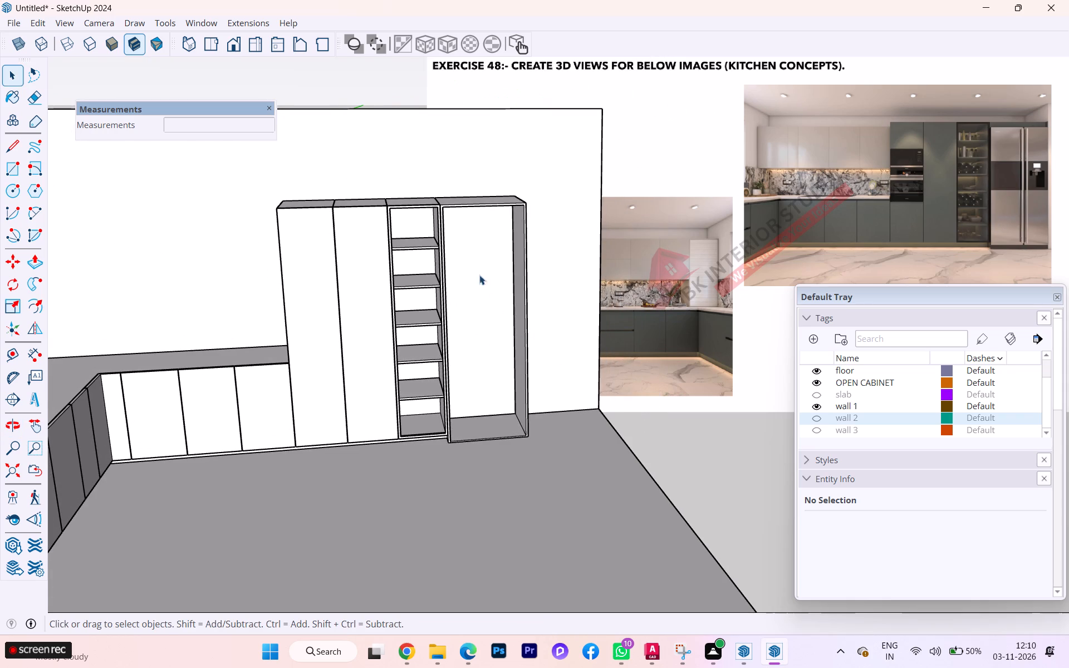
{"action": "scroll", "coordinate": [433, 257], "scroll_direction": "up", "scroll_amount": 6}
{"action": "scroll", "coordinate": [433, 241], "scroll_direction": "down", "scroll_amount": 4}
{"action": "scroll", "coordinate": [433, 241], "scroll_direction": "up", "scroll_amount": 1}
{"action": "scroll", "coordinate": [433, 240], "scroll_direction": "down", "scroll_amount": 2}
{"action": "scroll", "coordinate": [433, 240], "scroll_direction": "up", "scroll_amount": 2}
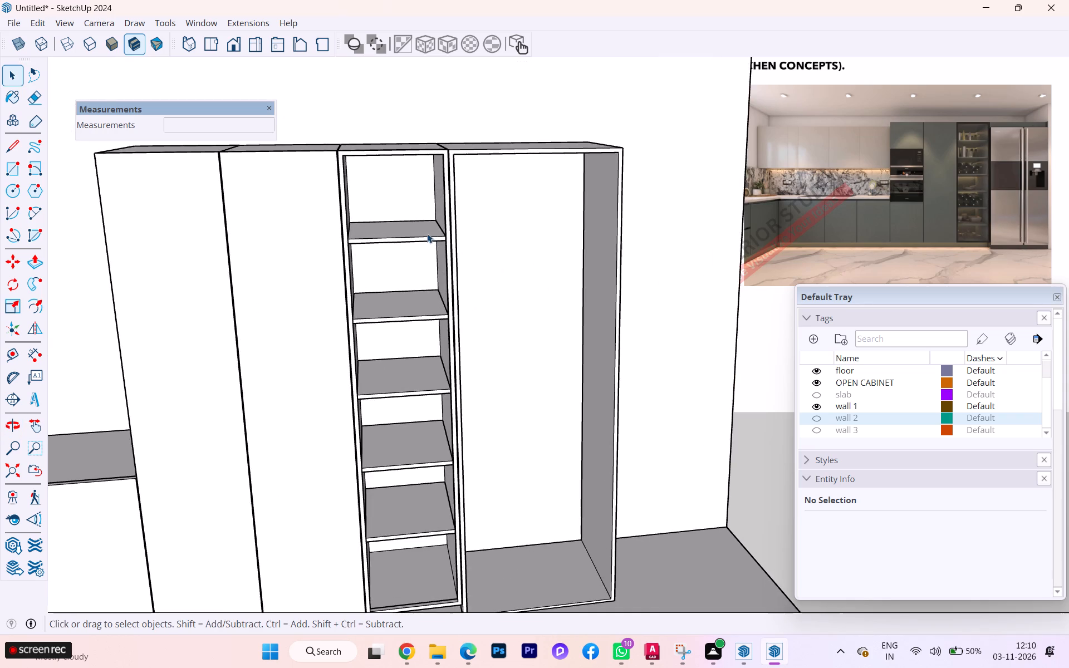
{"action": "scroll", "coordinate": [427, 233], "scroll_direction": "up", "scroll_amount": 7}
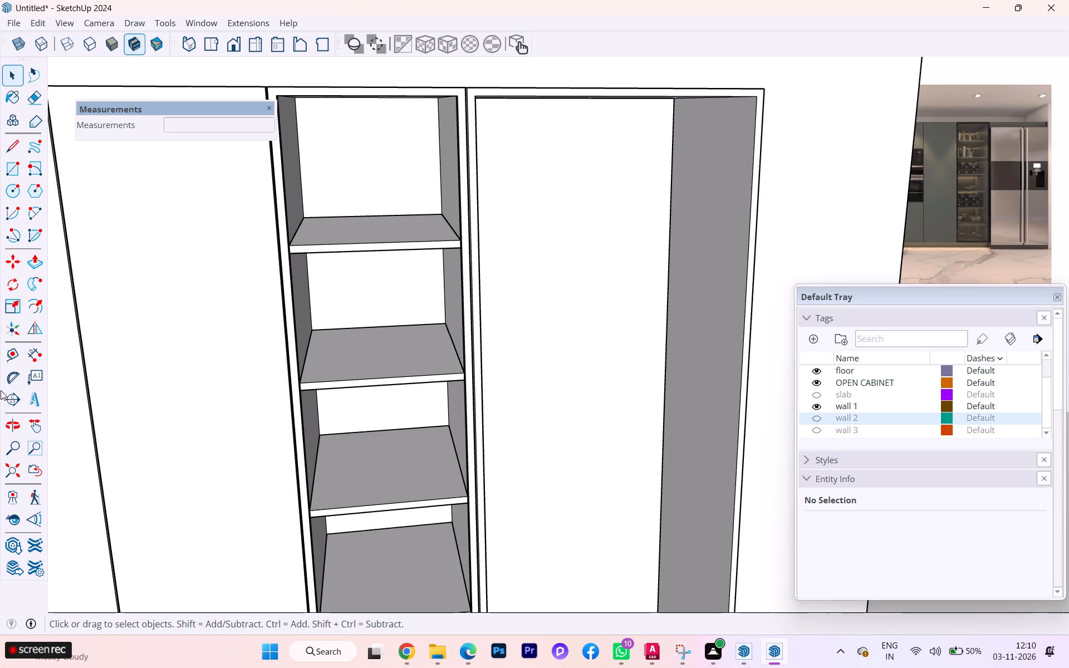
{"action": "scroll", "coordinate": [357, 417], "scroll_direction": "down", "scroll_amount": 2}
{"action": "scroll", "coordinate": [422, 404], "scroll_direction": "down", "scroll_amount": 3}
{"action": "scroll", "coordinate": [543, 389], "scroll_direction": "up", "scroll_amount": 3}
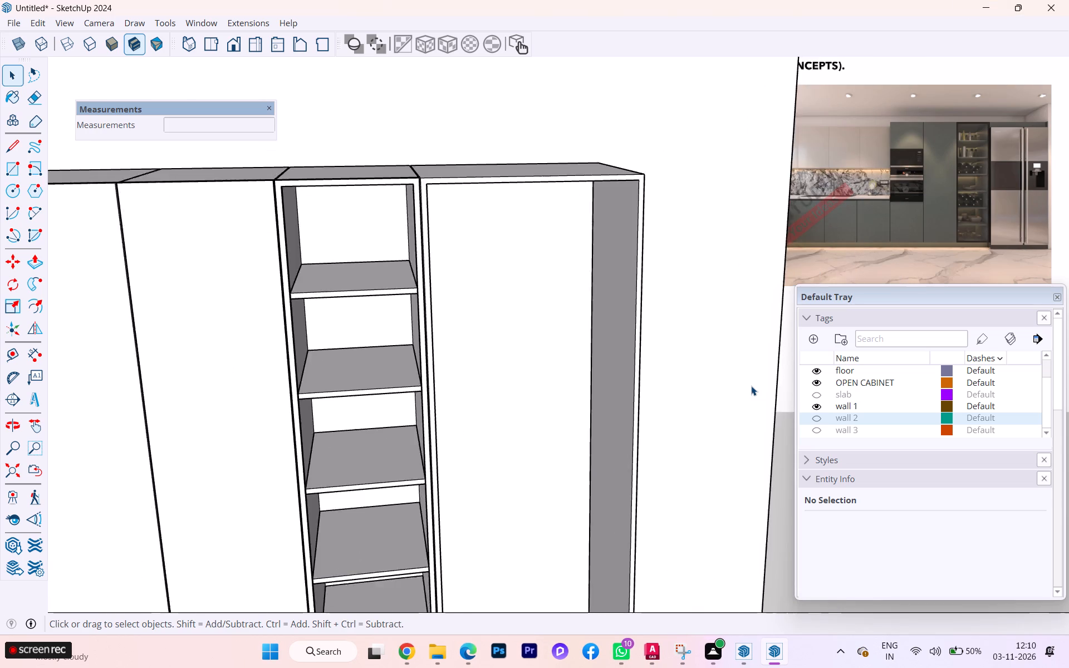
{"action": "scroll", "coordinate": [751, 386], "scroll_direction": "down", "scroll_amount": 3}
{"action": "scroll", "coordinate": [862, 399], "scroll_direction": "down", "scroll_amount": 1}
{"action": "scroll", "coordinate": [620, 395], "scroll_direction": "down", "scroll_amount": 2}
{"action": "scroll", "coordinate": [619, 396], "scroll_direction": "up", "scroll_amount": 1}
{"action": "scroll", "coordinate": [619, 396], "scroll_direction": "down", "scroll_amount": 2}
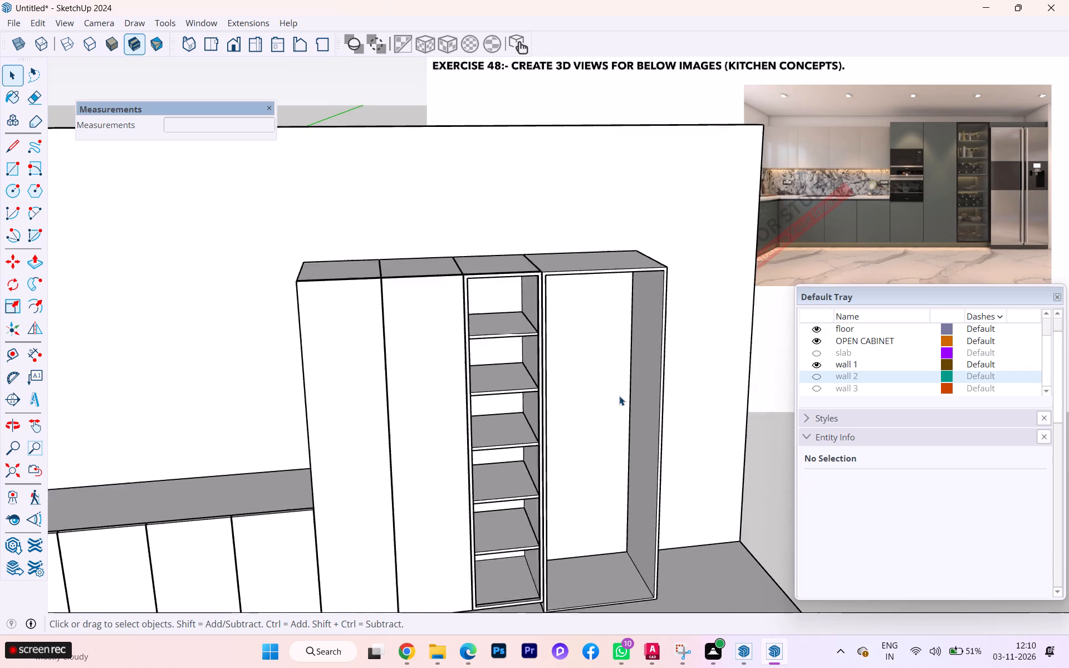
{"action": "scroll", "coordinate": [619, 396], "scroll_direction": "down", "scroll_amount": 2}
{"action": "middle_click_drag", "start_coordinate": [615, 397], "coordinate": [395, 437]}
{"action": "scroll", "coordinate": [668, 350], "scroll_direction": "down", "scroll_amount": 1}
{"action": "scroll", "coordinate": [668, 350], "scroll_direction": "up", "scroll_amount": 8}
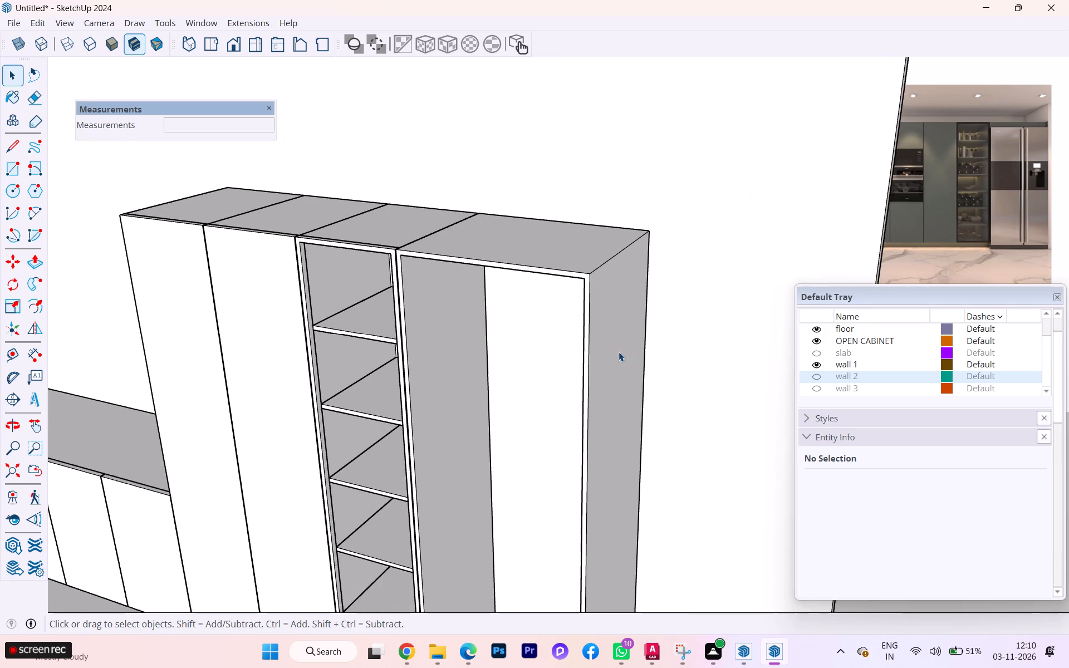
{"action": "scroll", "coordinate": [545, 294], "scroll_direction": "up", "scroll_amount": 2}
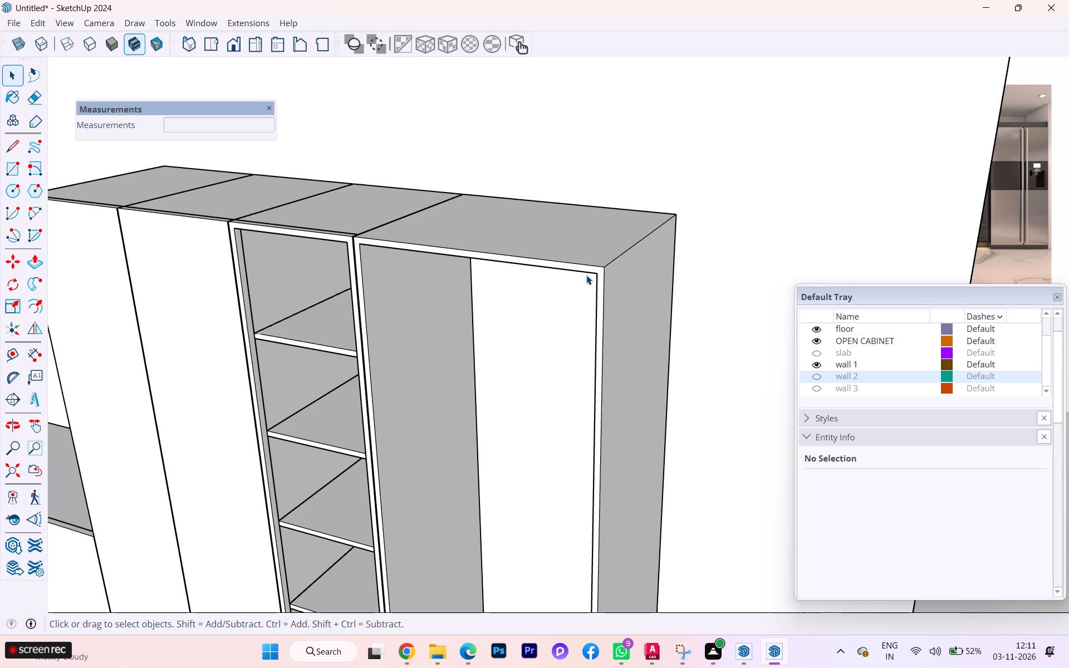
{"action": "scroll", "coordinate": [461, 265], "scroll_direction": "up", "scroll_amount": 1}
{"action": "scroll", "coordinate": [461, 266], "scroll_direction": "down", "scroll_amount": 2}
{"action": "scroll", "coordinate": [465, 269], "scroll_direction": "up", "scroll_amount": 1}
{"action": "scroll", "coordinate": [465, 269], "scroll_direction": "down", "scroll_amount": 5}
{"action": "scroll", "coordinate": [507, 255], "scroll_direction": "up", "scroll_amount": 1}
{"action": "scroll", "coordinate": [507, 255], "scroll_direction": "down", "scroll_amount": 1}
{"action": "scroll", "coordinate": [507, 256], "scroll_direction": "up", "scroll_amount": 1}
{"action": "scroll", "coordinate": [507, 256], "scroll_direction": "down", "scroll_amount": 2}
{"action": "scroll", "coordinate": [477, 227], "scroll_direction": "up", "scroll_amount": 2}
{"action": "scroll", "coordinate": [477, 228], "scroll_direction": "down", "scroll_amount": 1}
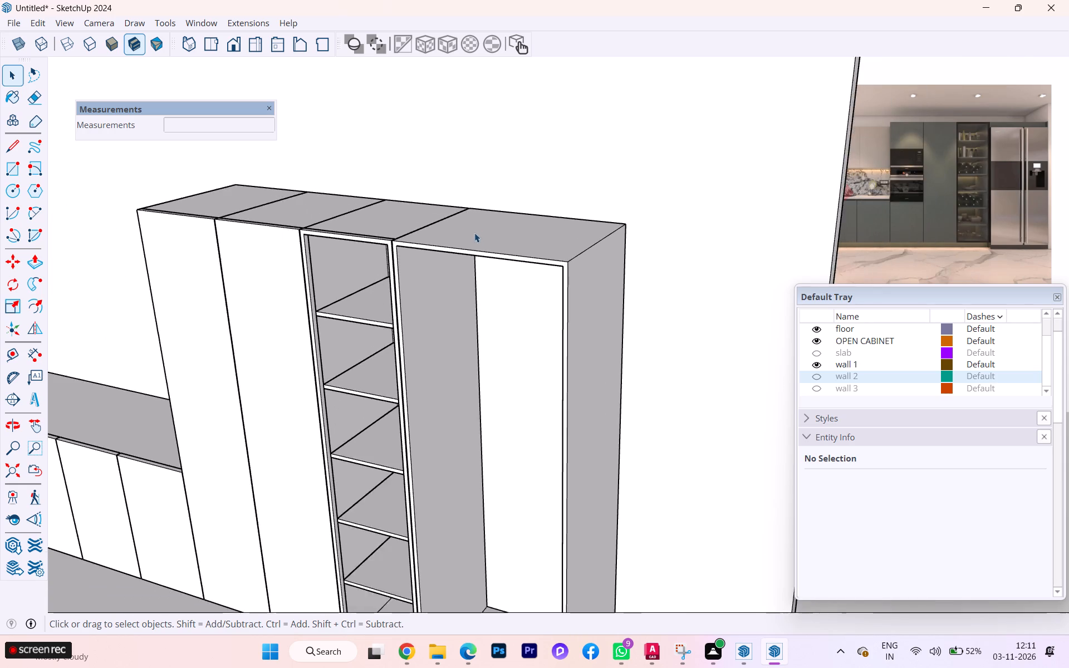
Draw a rectangle of 6' 11 1/2" by about 1' 4 5/16" filling the third tall cabinet's door frame opening.
{"action": "scroll", "coordinate": [474, 233], "scroll_direction": "down", "scroll_amount": 2}
{"action": "middle_click_drag", "start_coordinate": [408, 258], "coordinate": [559, 292]}
{"action": "scroll", "coordinate": [358, 291], "scroll_direction": "down", "scroll_amount": 4}
{"action": "scroll", "coordinate": [359, 290], "scroll_direction": "up", "scroll_amount": 6}
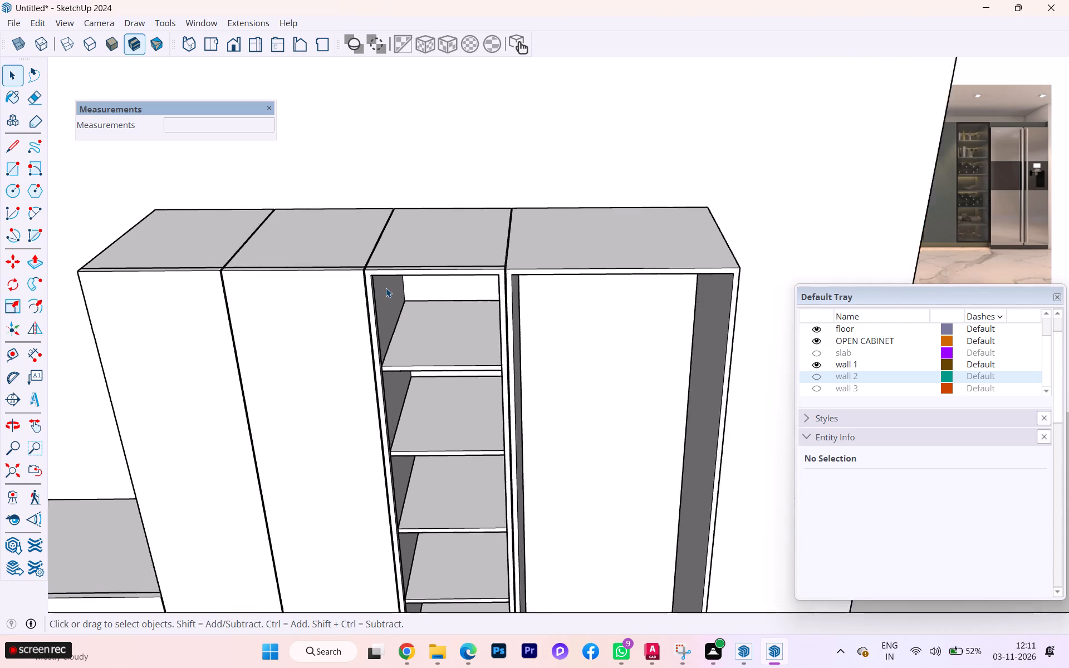
{"action": "scroll", "coordinate": [386, 288], "scroll_direction": "down", "scroll_amount": 3}
{"action": "scroll", "coordinate": [386, 288], "scroll_direction": "up", "scroll_amount": 5}
{"action": "scroll", "coordinate": [386, 277], "scroll_direction": "down", "scroll_amount": 1}
{"action": "scroll", "coordinate": [385, 276], "scroll_direction": "up", "scroll_amount": 4}
{"action": "scroll", "coordinate": [385, 276], "scroll_direction": "down", "scroll_amount": 1}
{"action": "key", "text": "r"}
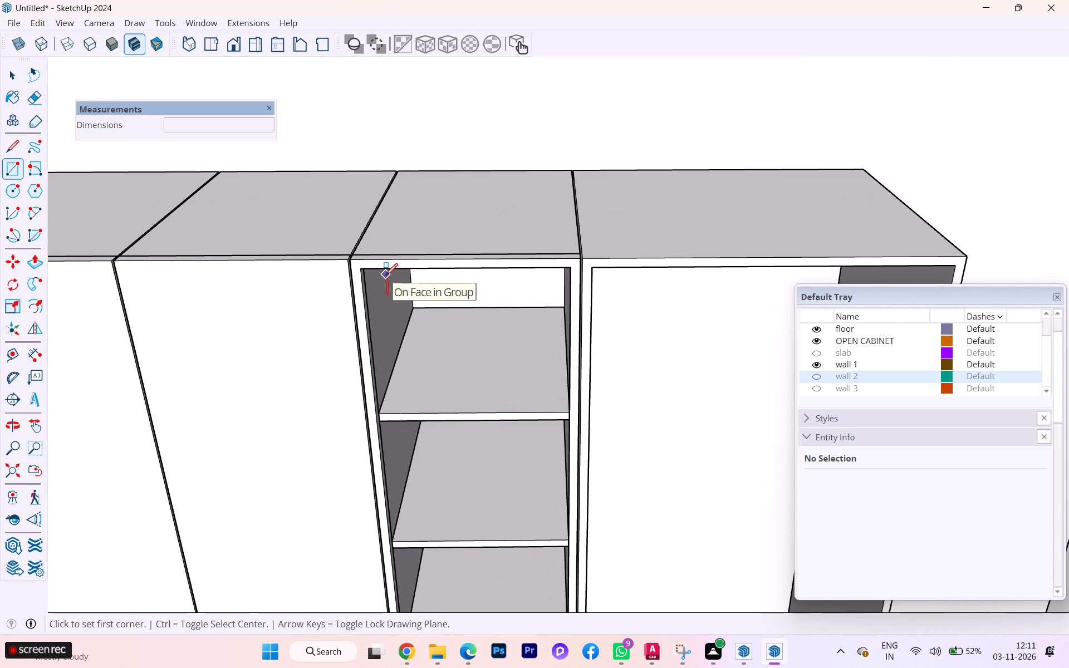
{"action": "key", "text": "Return"}
{"action": "scroll", "coordinate": [388, 273], "scroll_direction": "up", "scroll_amount": 4}
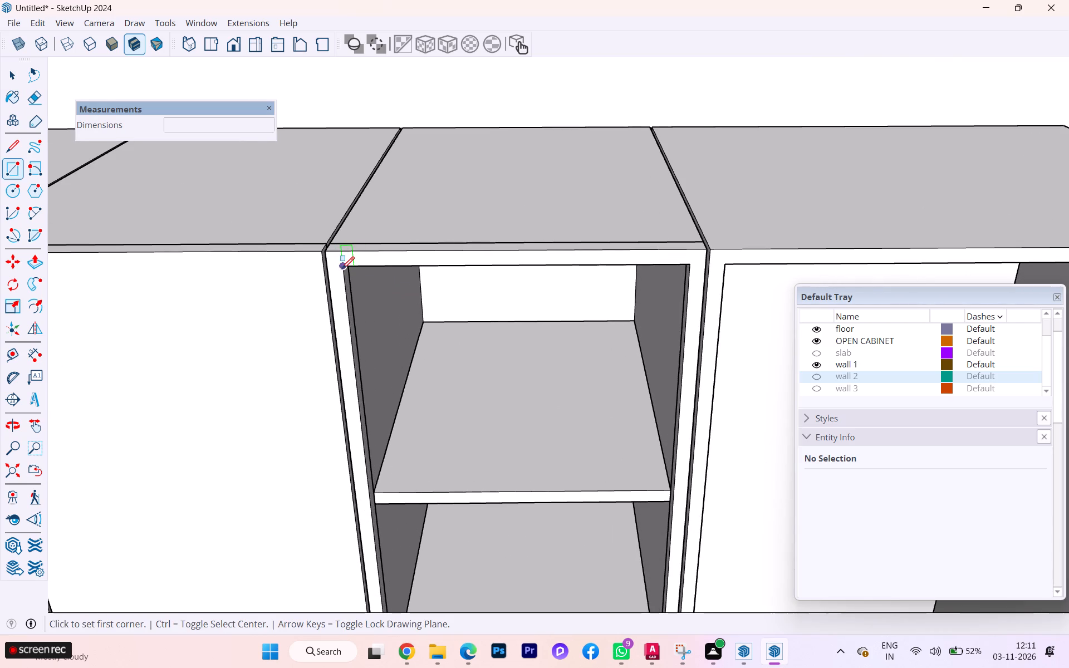
{"action": "left_click", "coordinate": [342, 269]}
{"action": "scroll", "coordinate": [278, 271], "scroll_direction": "down", "scroll_amount": 8}
{"action": "scroll", "coordinate": [297, 249], "scroll_direction": "up", "scroll_amount": 4}
{"action": "scroll", "coordinate": [342, 246], "scroll_direction": "down", "scroll_amount": 12}
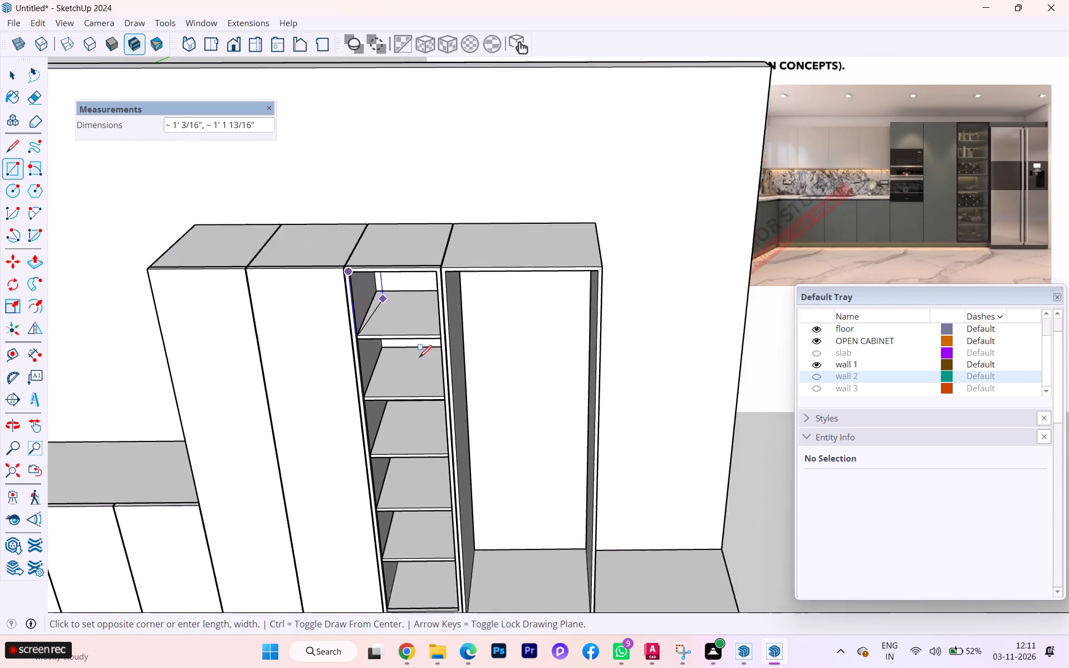
{"action": "scroll", "coordinate": [432, 603], "scroll_direction": "up", "scroll_amount": 3}
{"action": "scroll", "coordinate": [432, 603], "scroll_direction": "down", "scroll_amount": 1}
{"action": "scroll", "coordinate": [432, 603], "scroll_direction": "up", "scroll_amount": 8}
{"action": "scroll", "coordinate": [448, 584], "scroll_direction": "down", "scroll_amount": 1}
{"action": "scroll", "coordinate": [448, 583], "scroll_direction": "up", "scroll_amount": 2}
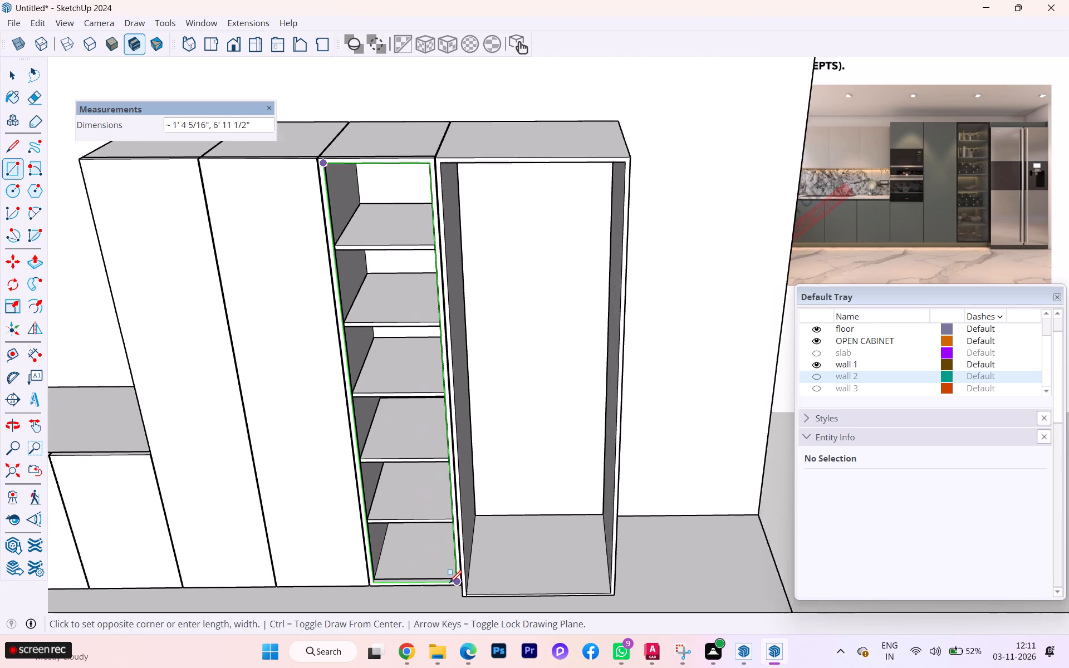
{"action": "scroll", "coordinate": [460, 590], "scroll_direction": "up", "scroll_amount": 18}
{"action": "scroll", "coordinate": [460, 576], "scroll_direction": "down", "scroll_amount": 2}
{"action": "scroll", "coordinate": [460, 576], "scroll_direction": "up", "scroll_amount": 1}
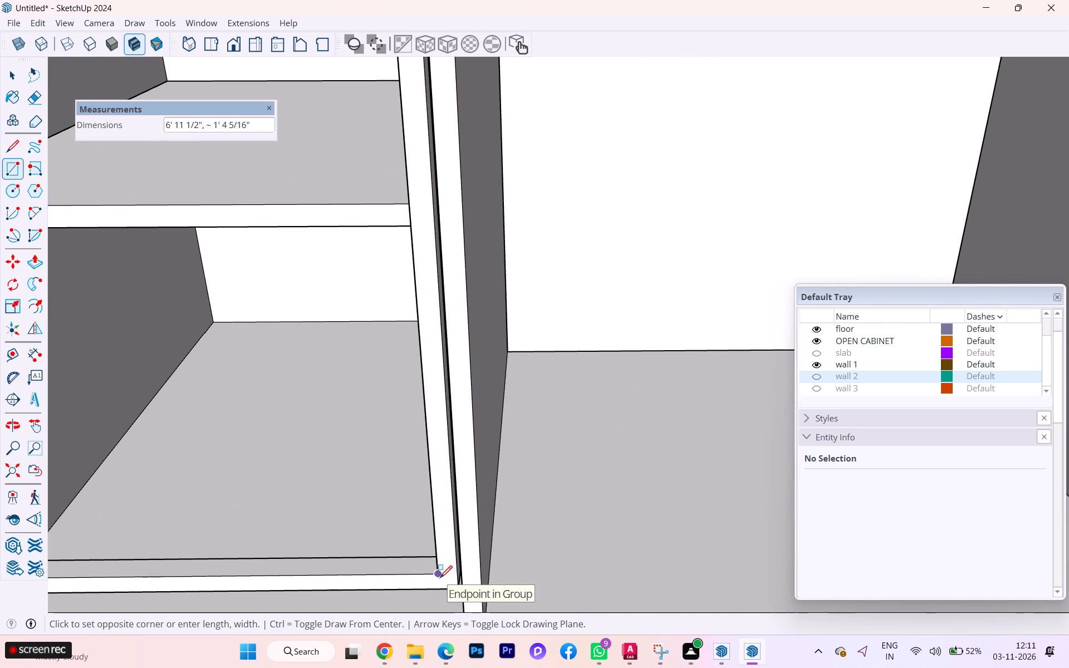
{"action": "left_click", "coordinate": [440, 578]}
Select the new door panel face with its edges and make it a group.
{"action": "scroll", "coordinate": [468, 523], "scroll_direction": "down", "scroll_amount": 7}
{"action": "scroll", "coordinate": [471, 521], "scroll_direction": "up", "scroll_amount": 1}
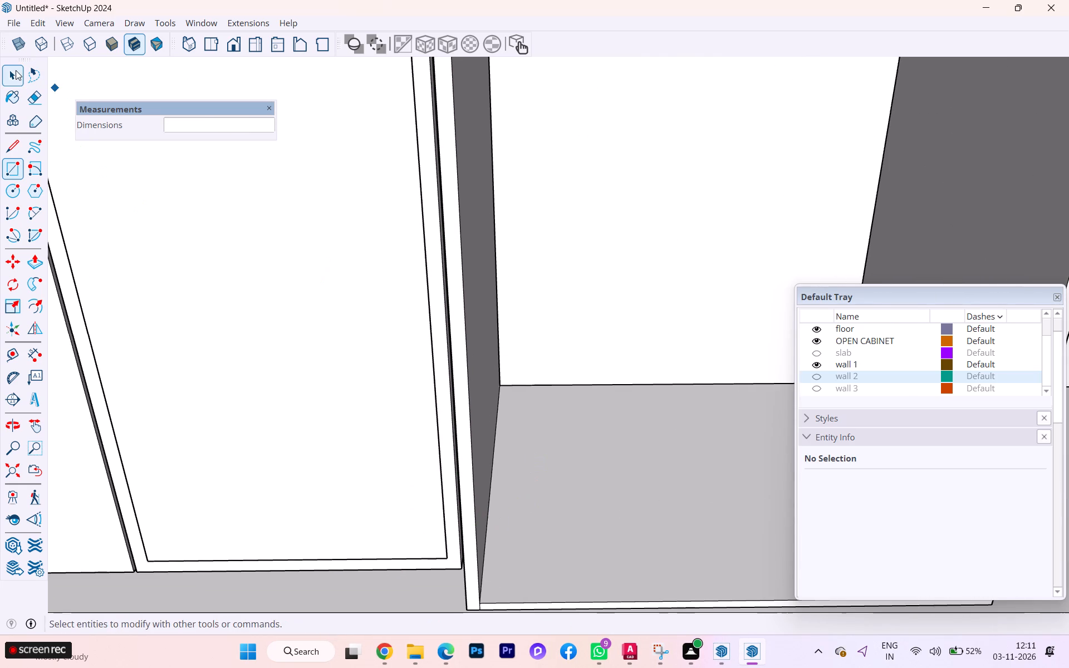
{"action": "left_click", "coordinate": [16, 70]}
{"action": "double_click", "coordinate": [234, 213]}
{"action": "scroll", "coordinate": [258, 252], "scroll_direction": "down", "scroll_amount": 2}
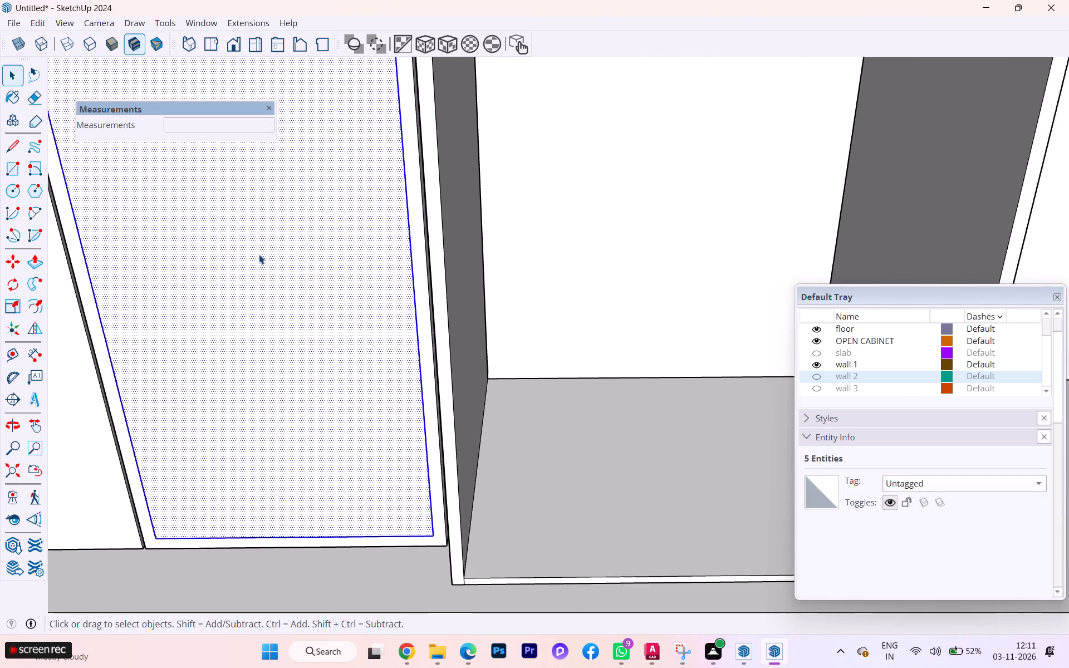
{"action": "scroll", "coordinate": [259, 254], "scroll_direction": "down", "scroll_amount": 5}
{"action": "right_click", "coordinate": [292, 273]}
{"action": "scroll", "coordinate": [298, 258], "scroll_direction": "up", "scroll_amount": 1}
{"action": "left_click", "coordinate": [360, 131]}
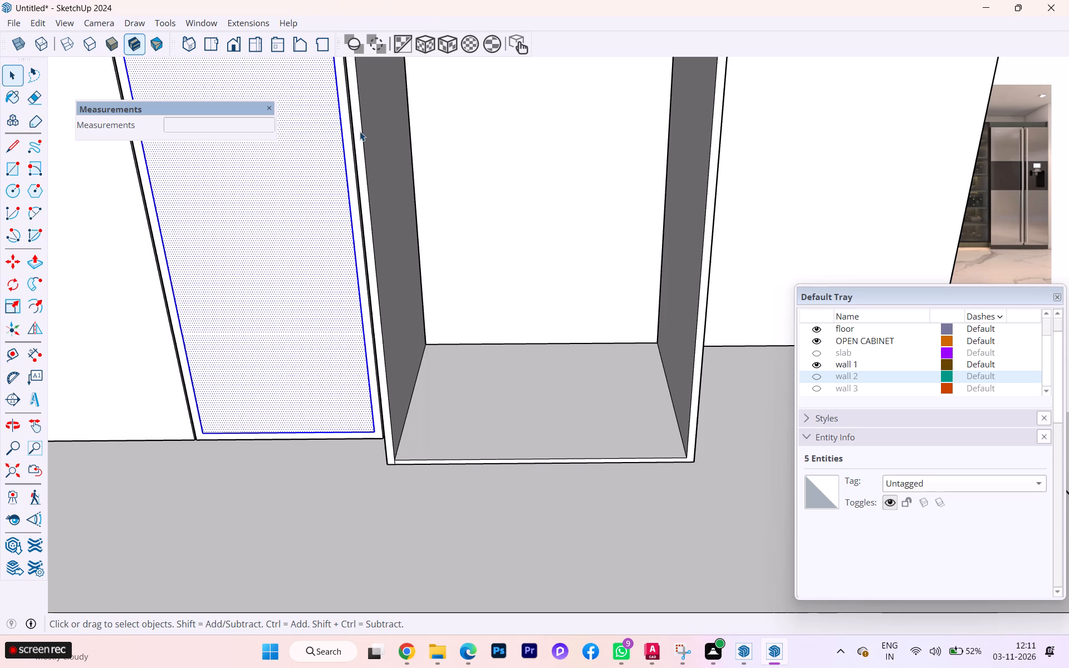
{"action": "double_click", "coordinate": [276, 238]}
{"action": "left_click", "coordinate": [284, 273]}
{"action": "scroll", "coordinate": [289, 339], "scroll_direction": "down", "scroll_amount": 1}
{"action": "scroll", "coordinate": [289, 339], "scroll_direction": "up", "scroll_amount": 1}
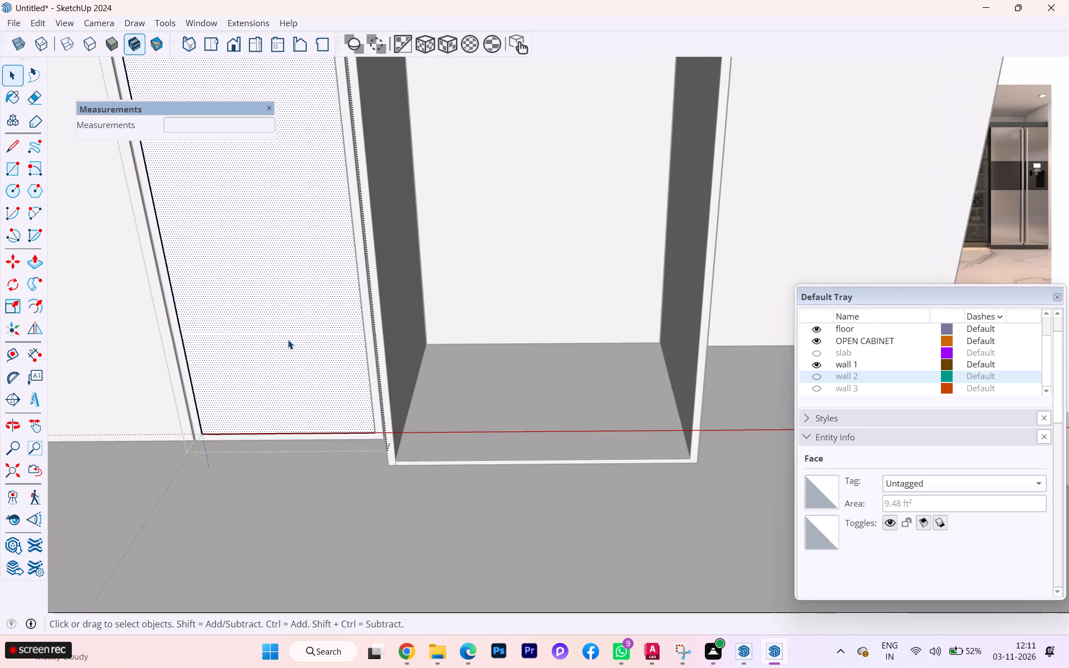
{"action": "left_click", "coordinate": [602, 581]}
Move the panel group straight back into the door frame, to about the middle of the frame's thickness.
{"action": "left_click", "coordinate": [315, 370]}
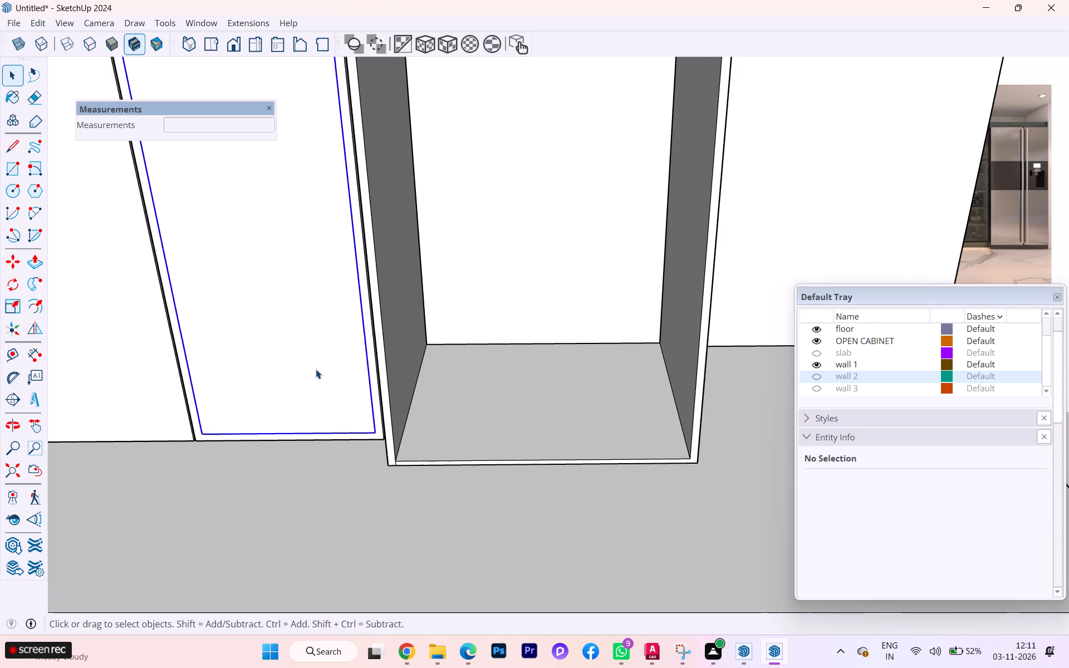
{"action": "scroll", "coordinate": [333, 433], "scroll_direction": "up", "scroll_amount": 17}
{"action": "scroll", "coordinate": [382, 428], "scroll_direction": "down", "scroll_amount": 1}
{"action": "scroll", "coordinate": [383, 428], "scroll_direction": "up", "scroll_amount": 2}
{"action": "scroll", "coordinate": [485, 441], "scroll_direction": "up", "scroll_amount": 7}
{"action": "scroll", "coordinate": [484, 439], "scroll_direction": "down", "scroll_amount": 1}
{"action": "scroll", "coordinate": [484, 439], "scroll_direction": "up", "scroll_amount": 3}
{"action": "scroll", "coordinate": [484, 443], "scroll_direction": "down", "scroll_amount": 1}
{"action": "scroll", "coordinate": [484, 443], "scroll_direction": "up", "scroll_amount": 3}
{"action": "scroll", "coordinate": [504, 456], "scroll_direction": "down", "scroll_amount": 1}
{"action": "middle_click_drag", "start_coordinate": [572, 466], "coordinate": [656, 483]}
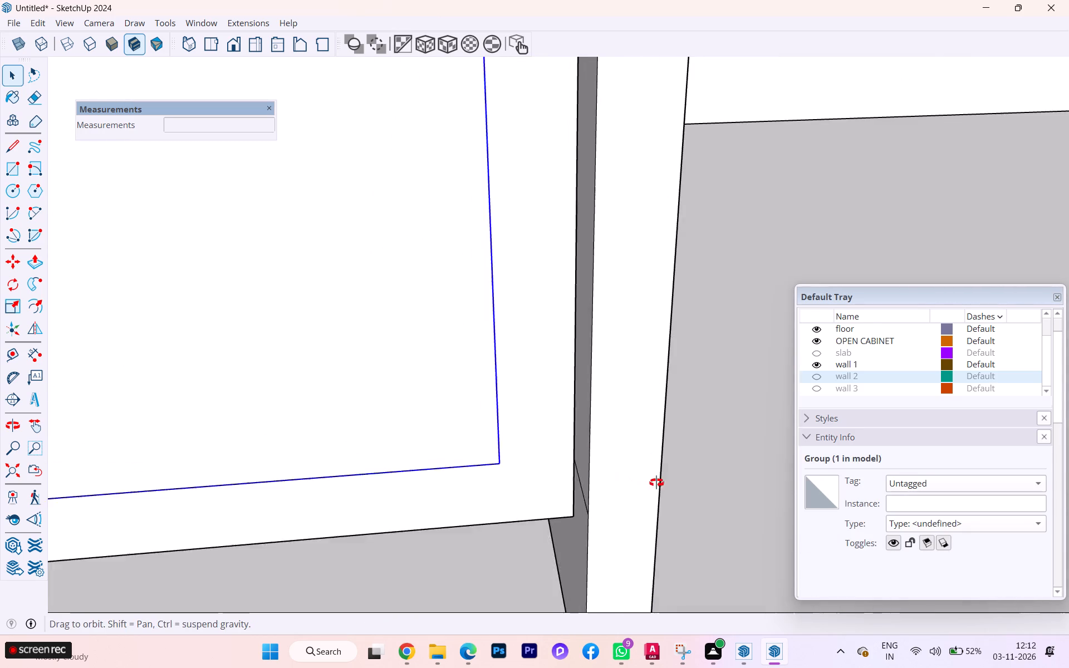
{"action": "middle_click_drag", "start_coordinate": [656, 483], "coordinate": [670, 483]}
{"action": "key", "text": "m"}
{"action": "key", "text": "Return"}
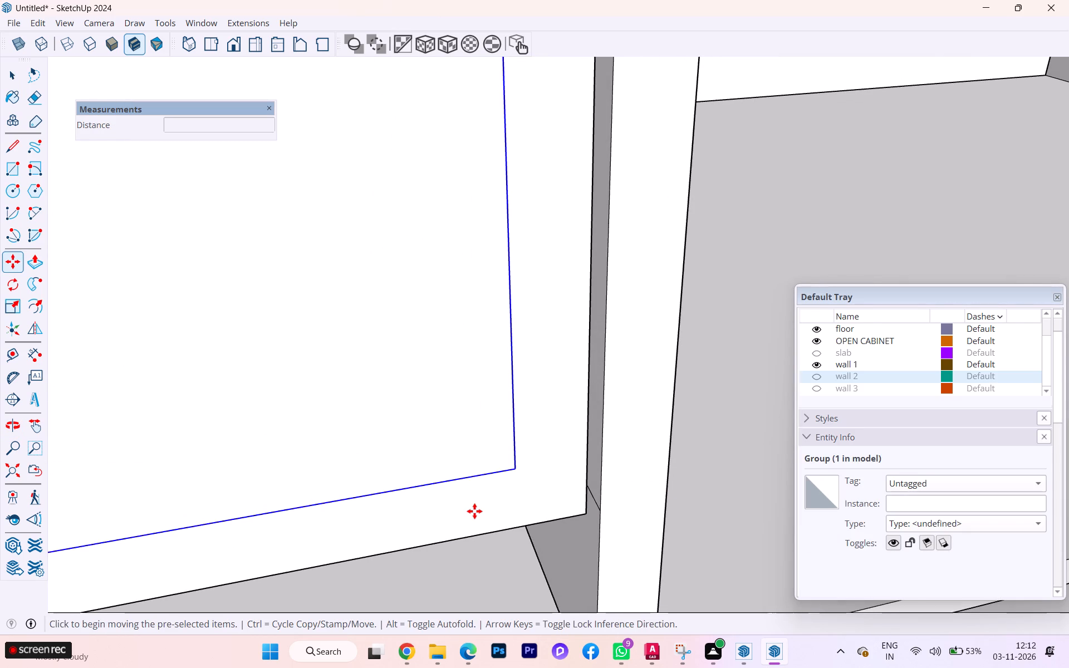
{"action": "scroll", "coordinate": [537, 431], "scroll_direction": "up", "scroll_amount": 1}
{"action": "scroll", "coordinate": [537, 431], "scroll_direction": "down", "scroll_amount": 1}
{"action": "scroll", "coordinate": [536, 431], "scroll_direction": "up", "scroll_amount": 1}
{"action": "scroll", "coordinate": [536, 431], "scroll_direction": "down", "scroll_amount": 1}
{"action": "scroll", "coordinate": [536, 431], "scroll_direction": "up", "scroll_amount": 5}
{"action": "scroll", "coordinate": [524, 473], "scroll_direction": "down", "scroll_amount": 1}
{"action": "scroll", "coordinate": [523, 474], "scroll_direction": "up", "scroll_amount": 7}
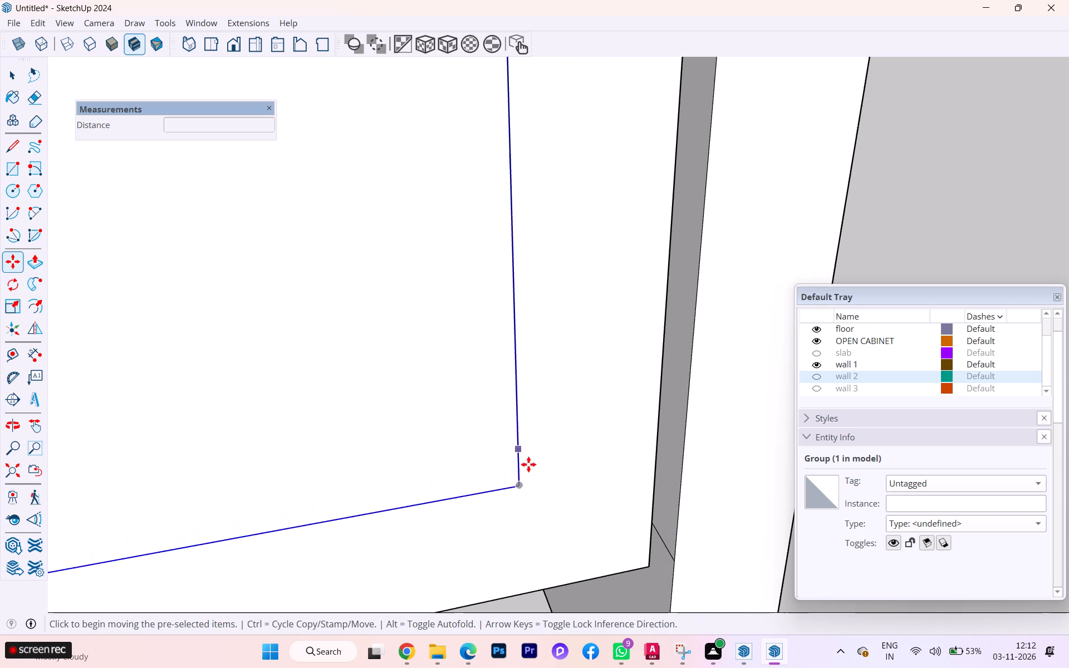
{"action": "left_click", "coordinate": [522, 483]}
{"action": "scroll", "coordinate": [506, 468], "scroll_direction": "up", "scroll_amount": 6}
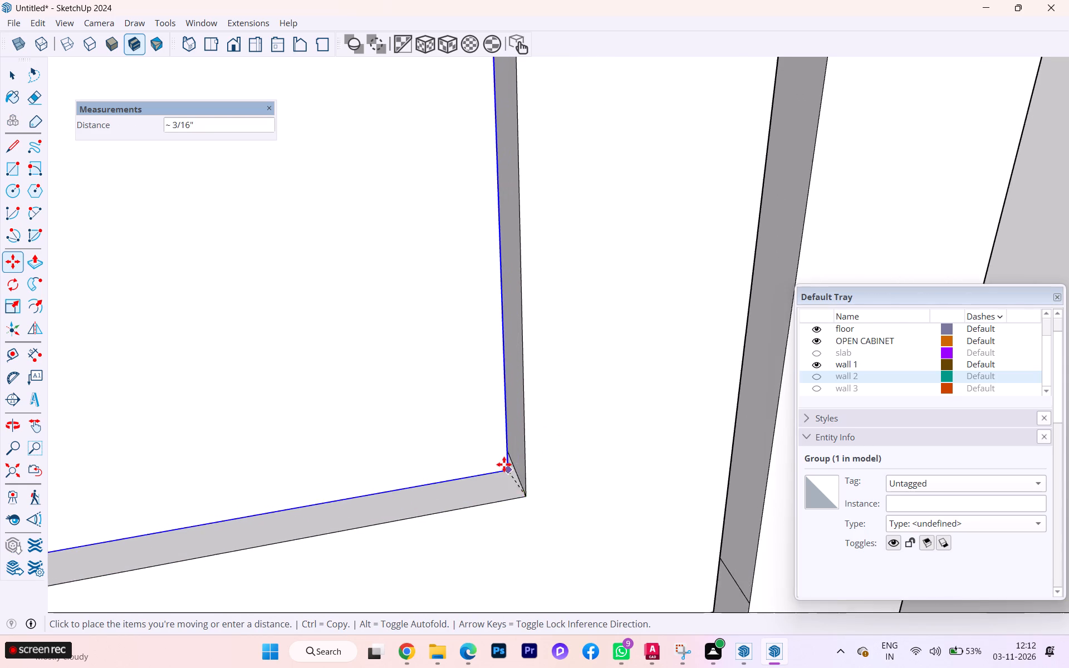
{"action": "scroll", "coordinate": [504, 464], "scroll_direction": "up", "scroll_amount": 3}
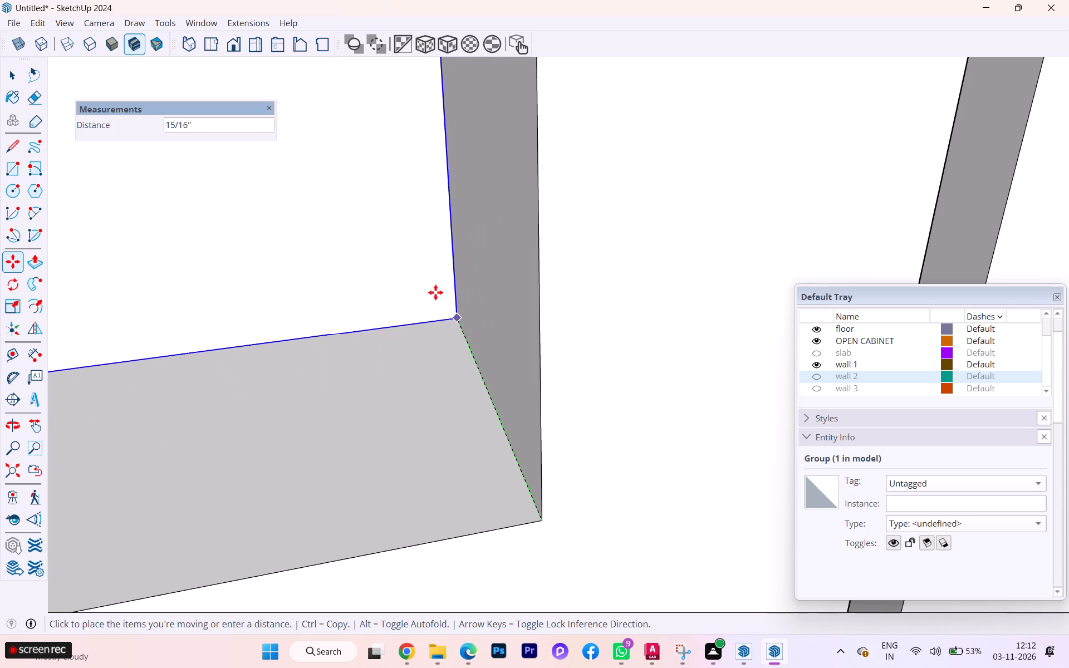
{"action": "left_click", "coordinate": [493, 394]}
Examine how the recessed panel sits in the door frame around its lower corner.
{"action": "scroll", "coordinate": [484, 333], "scroll_direction": "down", "scroll_amount": 2}
{"action": "scroll", "coordinate": [489, 339], "scroll_direction": "up", "scroll_amount": 5}
{"action": "scroll", "coordinate": [489, 340], "scroll_direction": "down", "scroll_amount": 1}
{"action": "scroll", "coordinate": [489, 340], "scroll_direction": "up", "scroll_amount": 3}
{"action": "scroll", "coordinate": [489, 340], "scroll_direction": "down", "scroll_amount": 5}
{"action": "scroll", "coordinate": [416, 284], "scroll_direction": "down", "scroll_amount": 2}
{"action": "scroll", "coordinate": [416, 284], "scroll_direction": "up", "scroll_amount": 1}
{"action": "scroll", "coordinate": [415, 284], "scroll_direction": "down", "scroll_amount": 2}
{"action": "scroll", "coordinate": [415, 284], "scroll_direction": "up", "scroll_amount": 1}
{"action": "scroll", "coordinate": [415, 284], "scroll_direction": "down", "scroll_amount": 2}
{"action": "scroll", "coordinate": [467, 320], "scroll_direction": "down", "scroll_amount": 2}
{"action": "scroll", "coordinate": [472, 341], "scroll_direction": "up", "scroll_amount": 2}
{"action": "scroll", "coordinate": [478, 353], "scroll_direction": "down", "scroll_amount": 1}
{"action": "scroll", "coordinate": [479, 354], "scroll_direction": "up", "scroll_amount": 3}
{"action": "scroll", "coordinate": [480, 358], "scroll_direction": "down", "scroll_amount": 1}
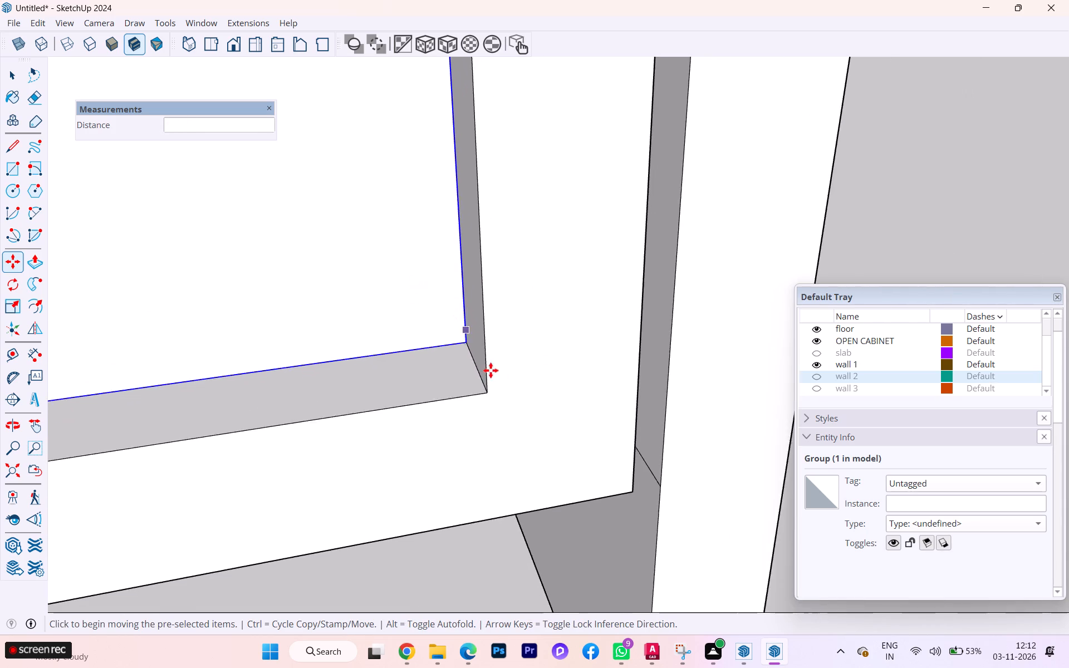
{"action": "scroll", "coordinate": [491, 370], "scroll_direction": "down", "scroll_amount": 4}
{"action": "scroll", "coordinate": [542, 419], "scroll_direction": "up", "scroll_amount": 1}
{"action": "scroll", "coordinate": [542, 419], "scroll_direction": "down", "scroll_amount": 7}
{"action": "scroll", "coordinate": [524, 411], "scroll_direction": "up", "scroll_amount": 3}
{"action": "scroll", "coordinate": [524, 411], "scroll_direction": "down", "scroll_amount": 4}
{"action": "scroll", "coordinate": [520, 406], "scroll_direction": "up", "scroll_amount": 2}
{"action": "scroll", "coordinate": [520, 406], "scroll_direction": "down", "scroll_amount": 3}
{"action": "scroll", "coordinate": [520, 406], "scroll_direction": "up", "scroll_amount": 1}
{"action": "scroll", "coordinate": [520, 406], "scroll_direction": "down", "scroll_amount": 2}
{"action": "scroll", "coordinate": [520, 406], "scroll_direction": "up", "scroll_amount": 3}
{"action": "scroll", "coordinate": [520, 406], "scroll_direction": "down", "scroll_amount": 2}
{"action": "scroll", "coordinate": [529, 419], "scroll_direction": "up", "scroll_amount": 2}
{"action": "scroll", "coordinate": [531, 423], "scroll_direction": "down", "scroll_amount": 4}
{"action": "scroll", "coordinate": [534, 429], "scroll_direction": "up", "scroll_amount": 5}
{"action": "scroll", "coordinate": [534, 429], "scroll_direction": "down", "scroll_amount": 2}
{"action": "scroll", "coordinate": [536, 428], "scroll_direction": "up", "scroll_amount": 2}
{"action": "scroll", "coordinate": [536, 428], "scroll_direction": "down", "scroll_amount": 4}
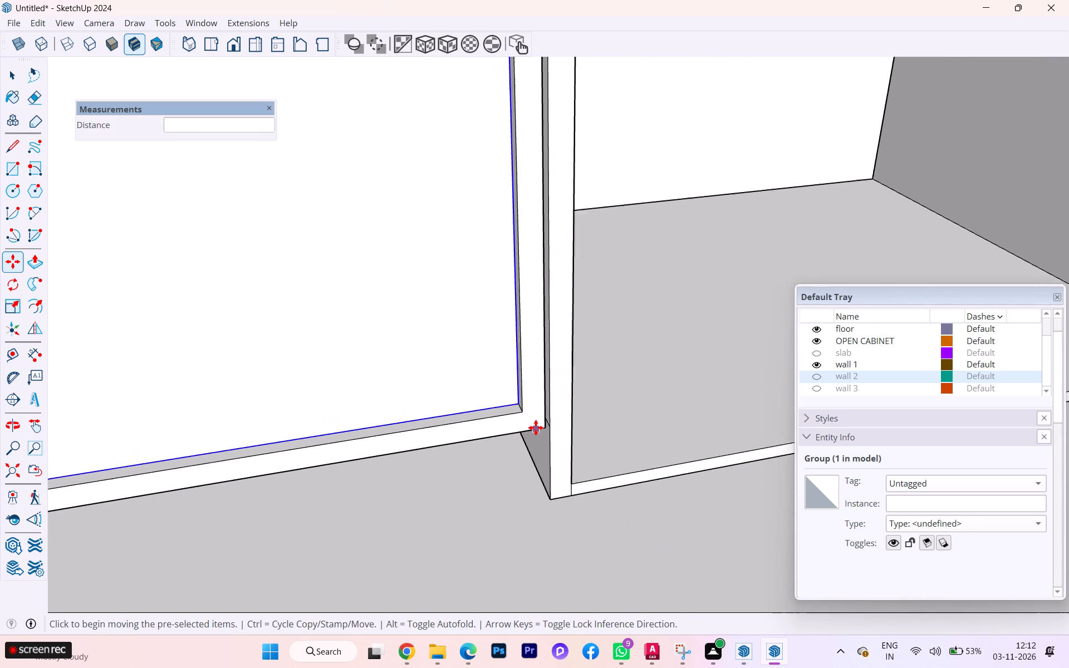
Paint the recessed door panel of the third tall cabinet with the translucent gray material from Glass and Mirrors.
{"action": "scroll", "coordinate": [536, 428], "scroll_direction": "down", "scroll_amount": 10}
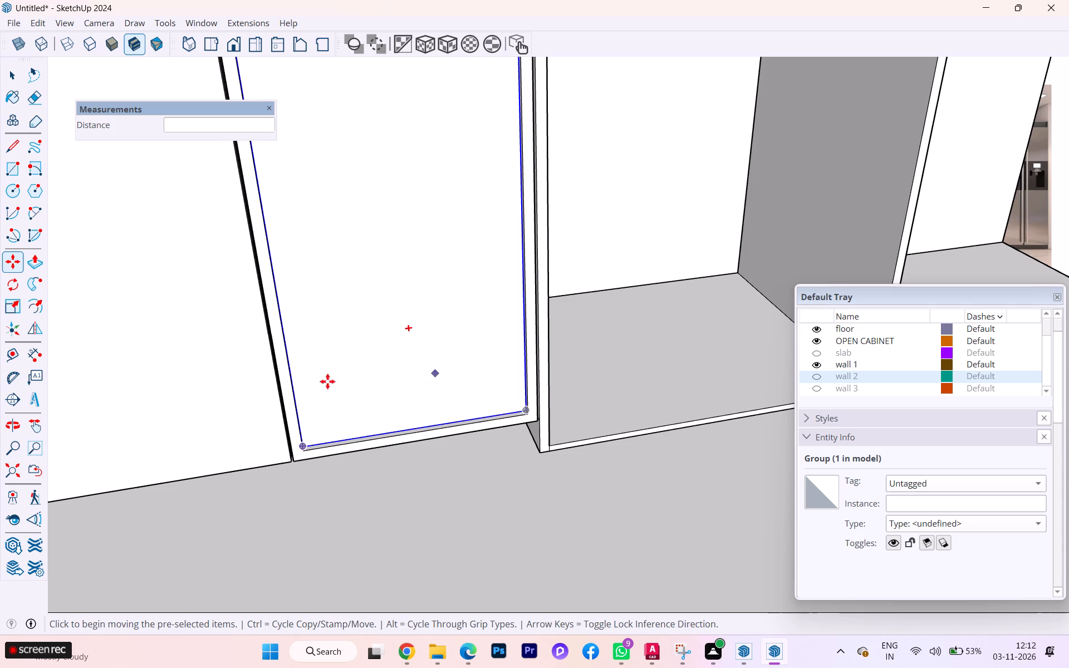
{"action": "scroll", "coordinate": [244, 379], "scroll_direction": "down", "scroll_amount": 4}
{"action": "scroll", "coordinate": [204, 350], "scroll_direction": "down", "scroll_amount": 4}
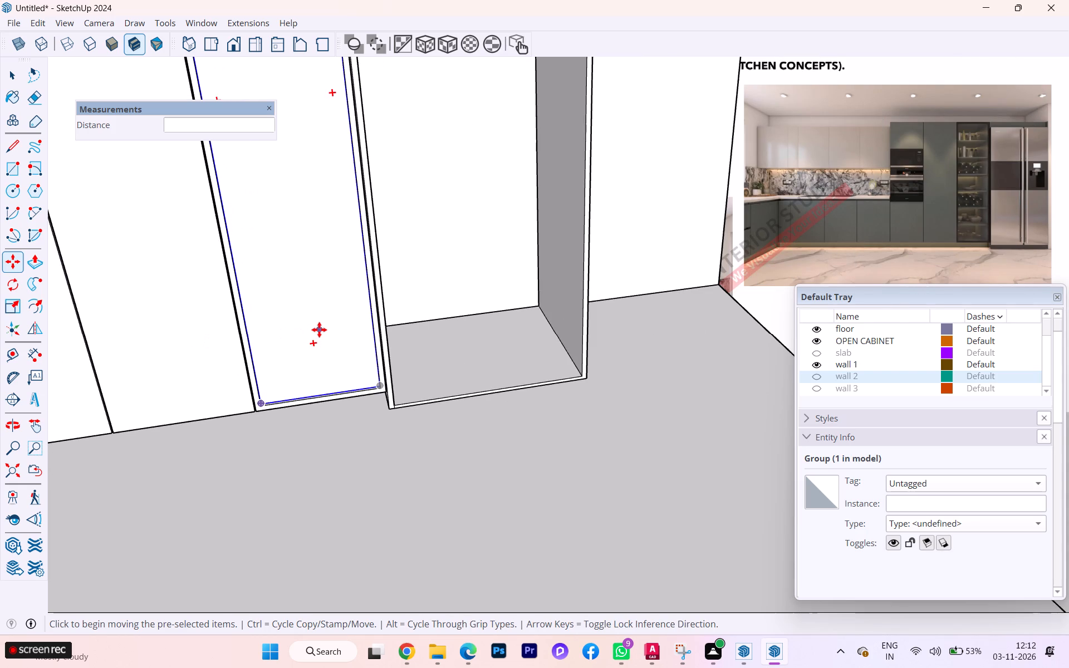
{"action": "scroll", "coordinate": [334, 318], "scroll_direction": "up", "scroll_amount": 5}
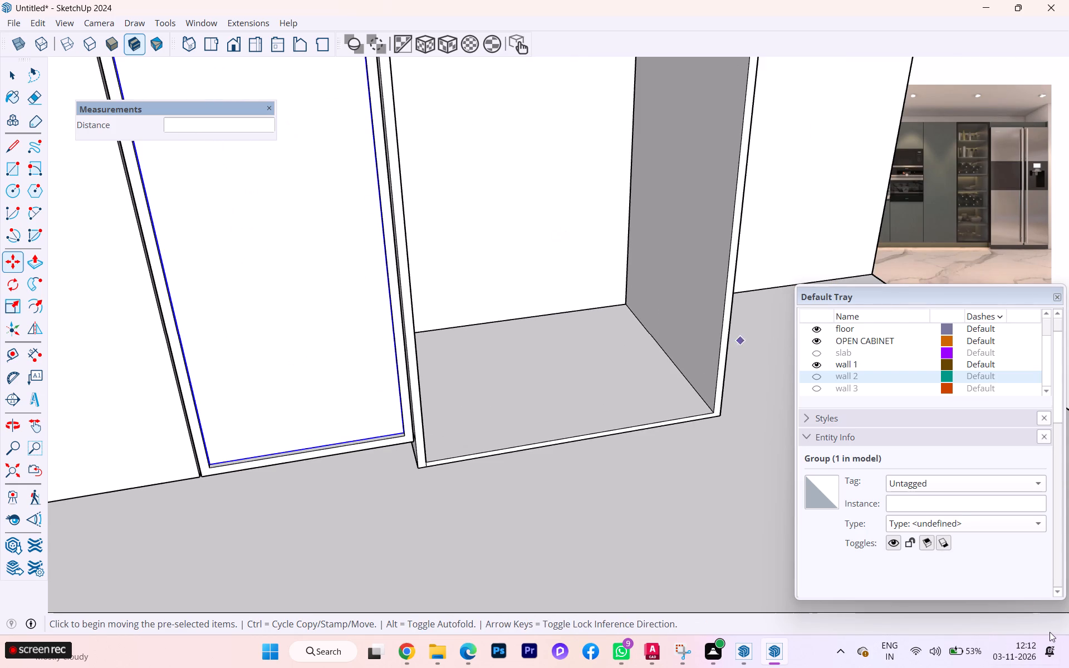
{"action": "scroll", "coordinate": [882, 479], "scroll_direction": "down", "scroll_amount": 3}
{"action": "scroll", "coordinate": [892, 499], "scroll_direction": "up", "scroll_amount": 1}
{"action": "scroll", "coordinate": [892, 499], "scroll_direction": "down", "scroll_amount": 2}
{"action": "scroll", "coordinate": [887, 537], "scroll_direction": "up", "scroll_amount": 2}
{"action": "scroll", "coordinate": [887, 537], "scroll_direction": "down", "scroll_amount": 2}
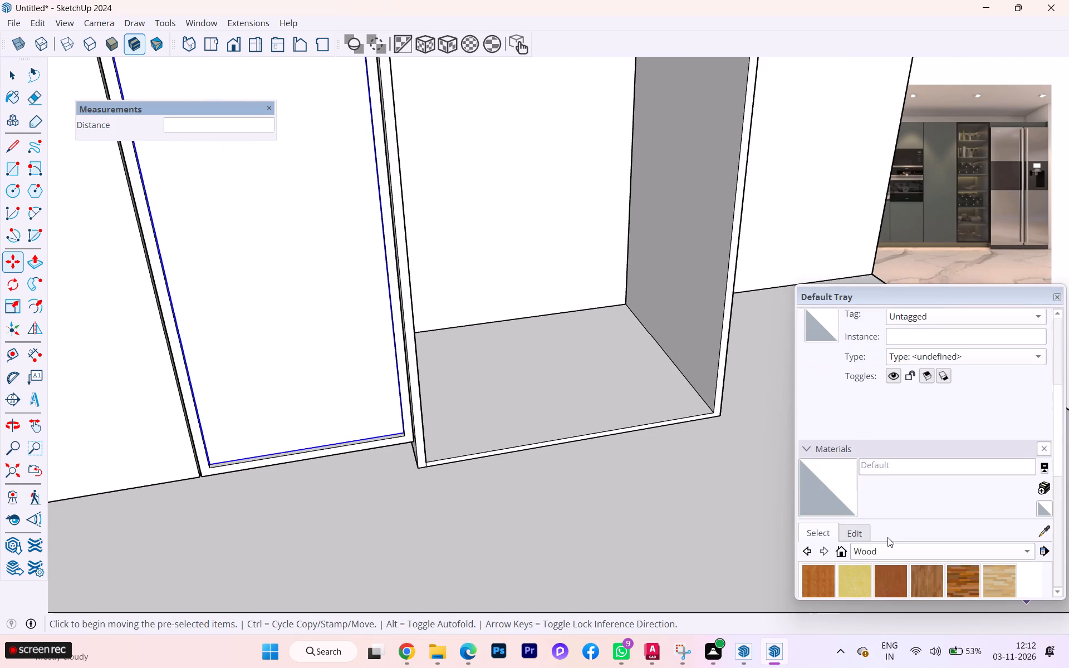
{"action": "scroll", "coordinate": [879, 533], "scroll_direction": "down", "scroll_amount": 4}
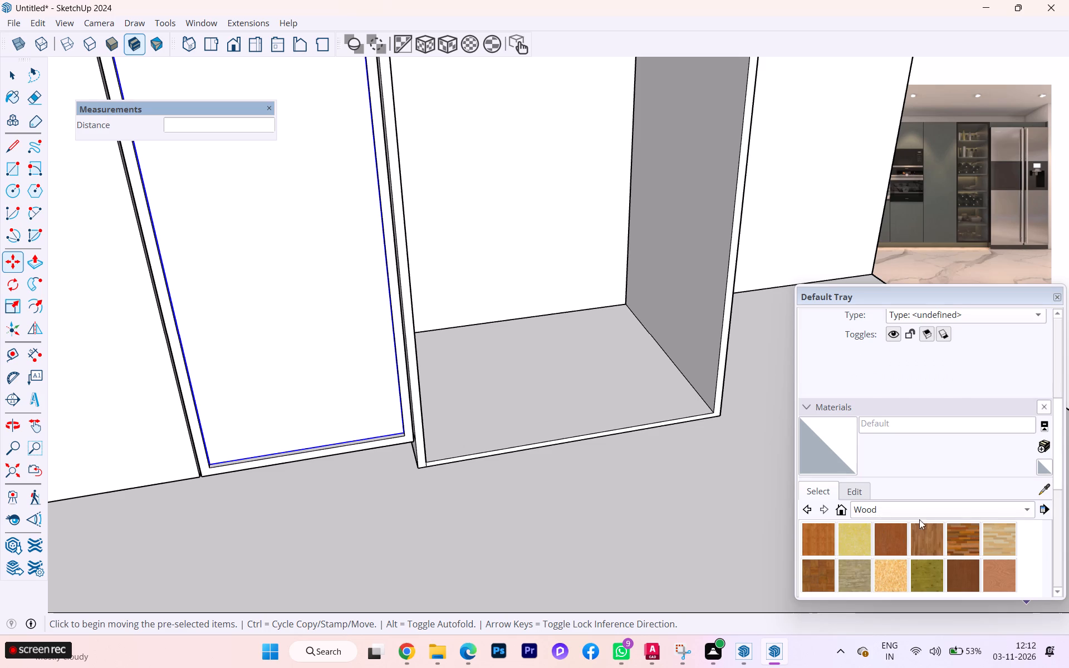
{"action": "left_click", "coordinate": [870, 503]}
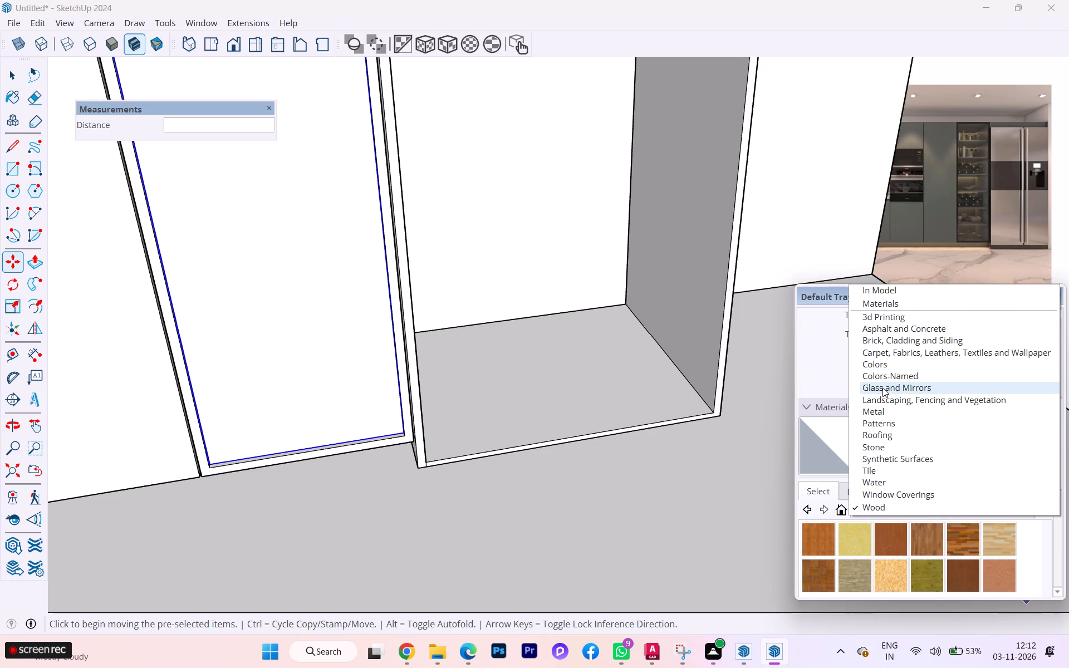
{"action": "left_click", "coordinate": [882, 385]}
{"action": "scroll", "coordinate": [992, 569], "scroll_direction": "down", "scroll_amount": 5}
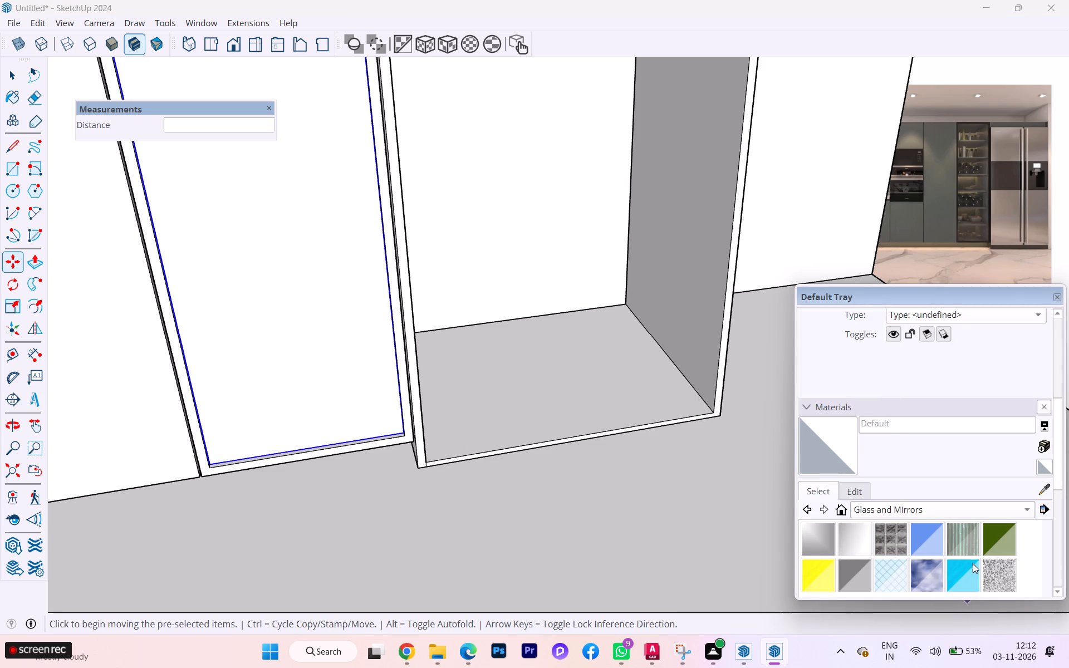
{"action": "scroll", "coordinate": [943, 562], "scroll_direction": "down", "scroll_amount": 2}
{"action": "scroll", "coordinate": [852, 562], "scroll_direction": "down", "scroll_amount": 3}
{"action": "scroll", "coordinate": [921, 529], "scroll_direction": "down", "scroll_amount": 4}
{"action": "scroll", "coordinate": [921, 529], "scroll_direction": "up", "scroll_amount": 1}
{"action": "scroll", "coordinate": [921, 529], "scroll_direction": "down", "scroll_amount": 1}
{"action": "scroll", "coordinate": [866, 306], "scroll_direction": "up", "scroll_amount": 5}
{"action": "scroll", "coordinate": [957, 342], "scroll_direction": "up", "scroll_amount": 5}
{"action": "left_click", "coordinate": [811, 437]}
{"action": "scroll", "coordinate": [847, 424], "scroll_direction": "up", "scroll_amount": 1}
{"action": "scroll", "coordinate": [847, 424], "scroll_direction": "down", "scroll_amount": 3}
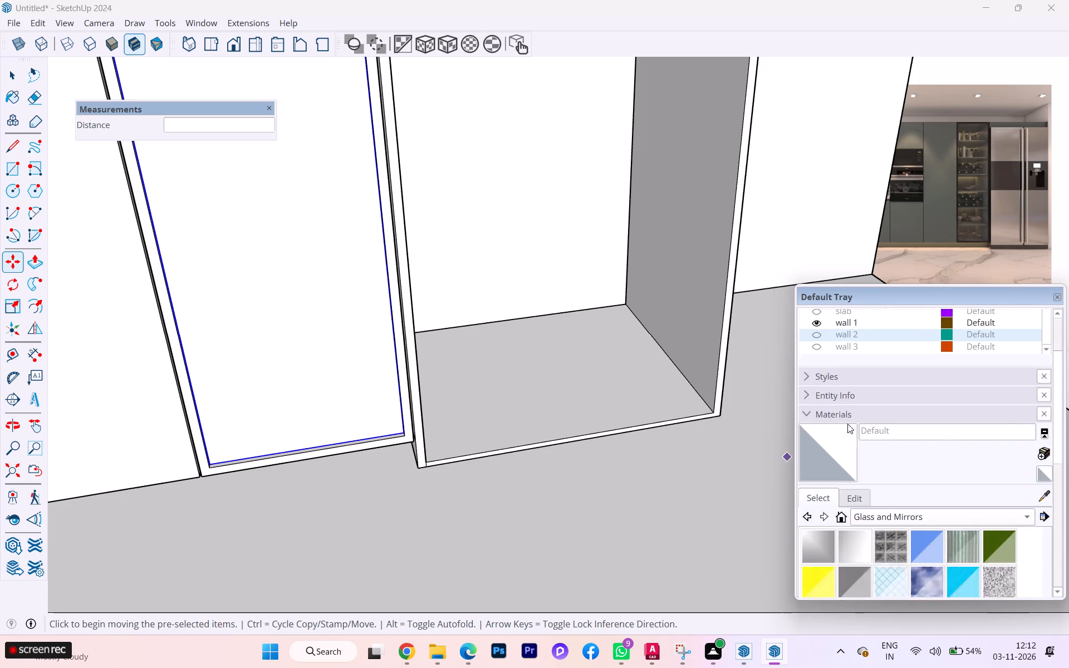
{"action": "scroll", "coordinate": [847, 424], "scroll_direction": "up", "scroll_amount": 1}
{"action": "scroll", "coordinate": [847, 424], "scroll_direction": "down", "scroll_amount": 3}
{"action": "left_click", "coordinate": [856, 463]}
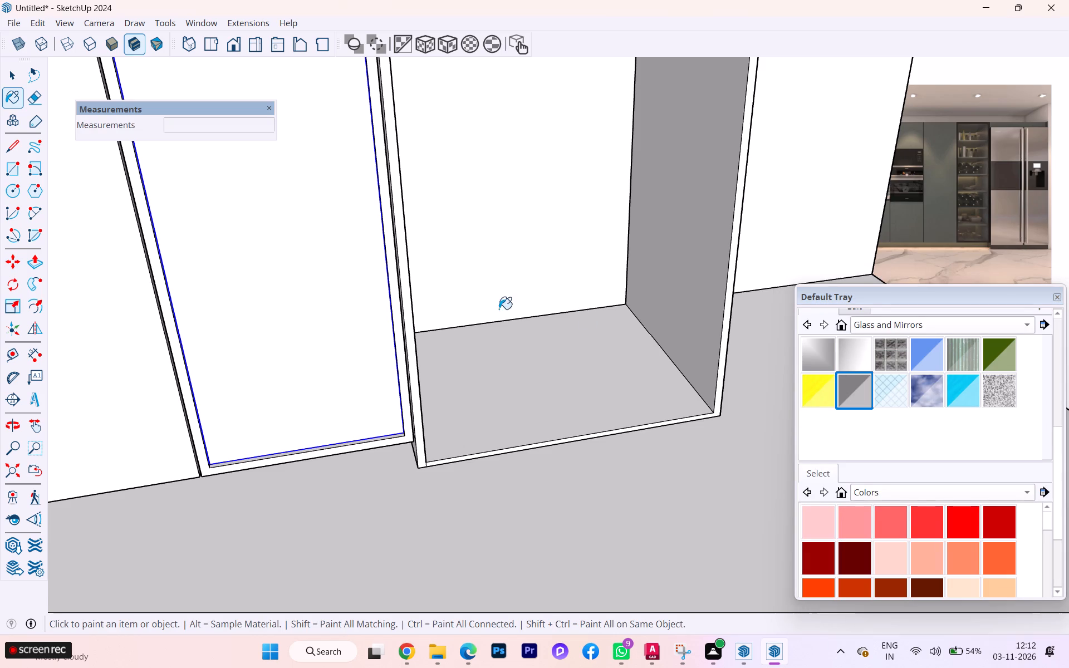
{"action": "left_click", "coordinate": [352, 286]}
{"action": "scroll", "coordinate": [382, 296], "scroll_direction": "down", "scroll_amount": 3}
{"action": "scroll", "coordinate": [409, 315], "scroll_direction": "up", "scroll_amount": 2}
{"action": "scroll", "coordinate": [506, 403], "scroll_direction": "down", "scroll_amount": 1}
{"action": "scroll", "coordinate": [506, 404], "scroll_direction": "up", "scroll_amount": 2}
{"action": "scroll", "coordinate": [506, 405], "scroll_direction": "down", "scroll_amount": 5}
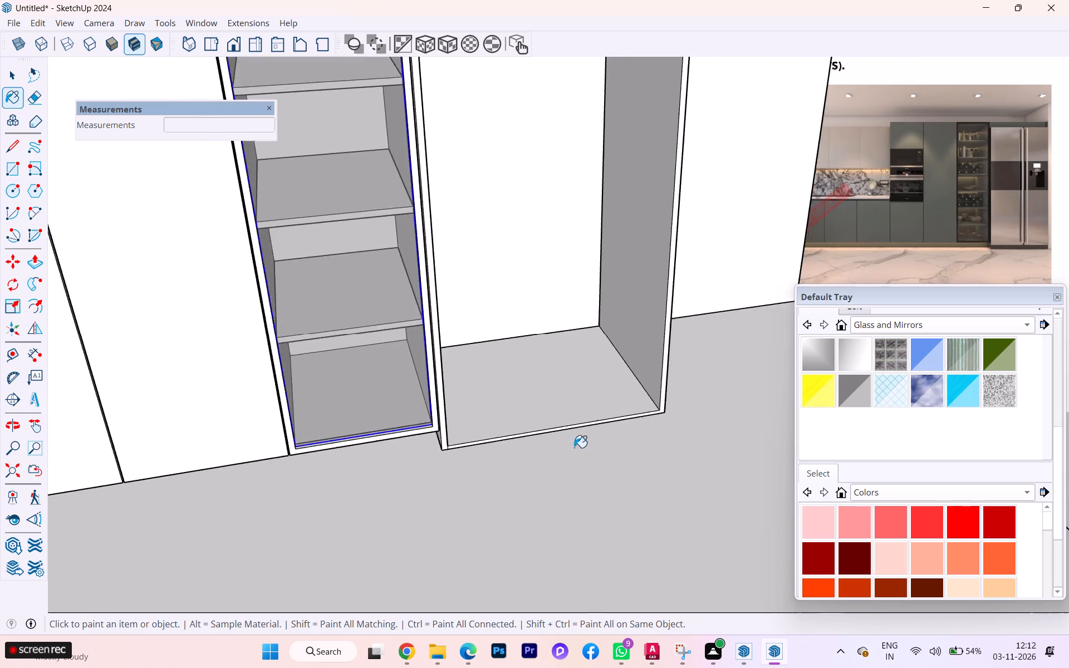
{"action": "scroll", "coordinate": [574, 448], "scroll_direction": "down", "scroll_amount": 6}
{"action": "scroll", "coordinate": [630, 461], "scroll_direction": "up", "scroll_amount": 2}
{"action": "scroll", "coordinate": [630, 461], "scroll_direction": "down", "scroll_amount": 1}
{"action": "left_click", "coordinate": [11, 81]}
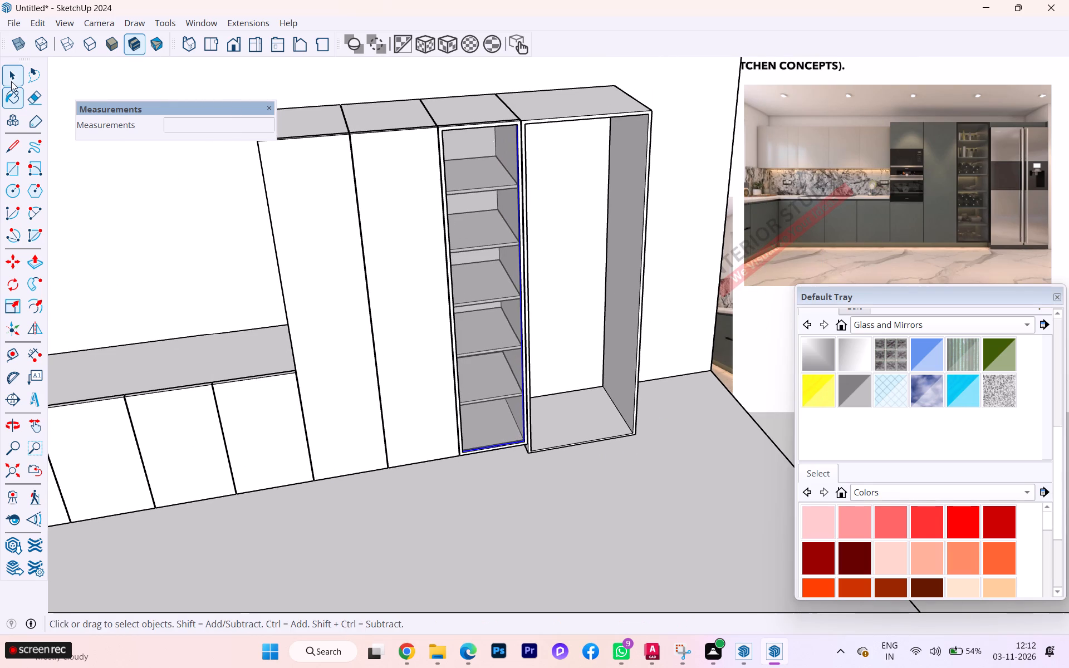
{"action": "scroll", "coordinate": [673, 384], "scroll_direction": "down", "scroll_amount": 4}
{"action": "scroll", "coordinate": [673, 385], "scroll_direction": "up", "scroll_amount": 1}
{"action": "scroll", "coordinate": [675, 386], "scroll_direction": "down", "scroll_amount": 2}
{"action": "left_click", "coordinate": [757, 416]}
Examine the glass door and the shelves behind it on the third tall cabinet from several angles.
{"action": "scroll", "coordinate": [749, 407], "scroll_direction": "down", "scroll_amount": 2}
{"action": "middle_click_drag", "start_coordinate": [736, 406], "coordinate": [386, 407]}
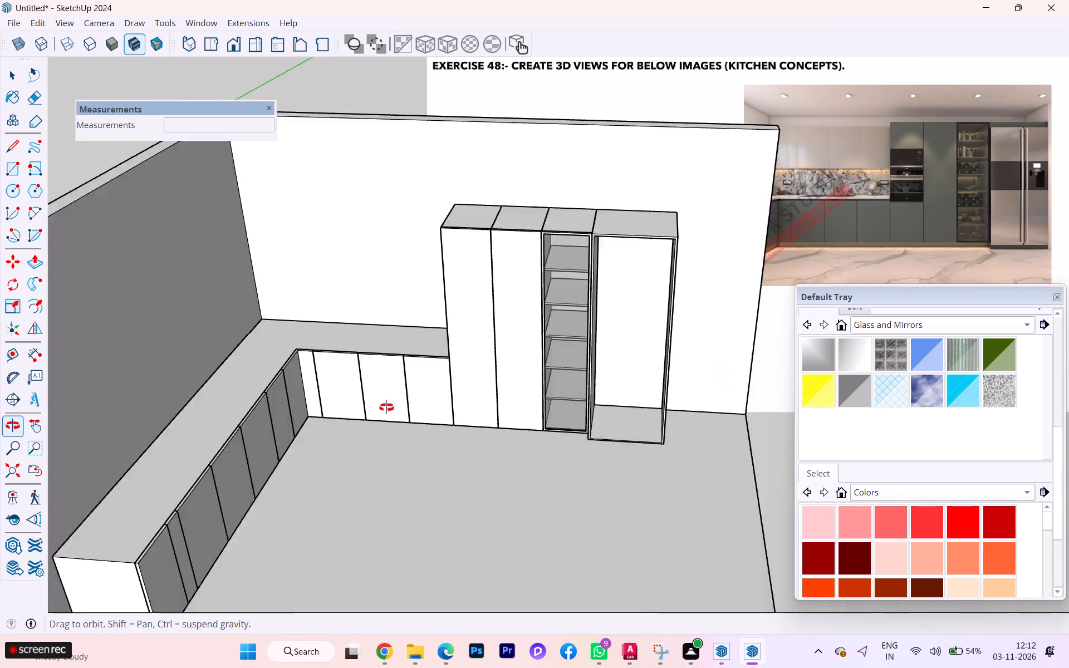
{"action": "middle_click_drag", "start_coordinate": [386, 407], "coordinate": [335, 403]}
{"action": "scroll", "coordinate": [569, 274], "scroll_direction": "up", "scroll_amount": 4}
{"action": "scroll", "coordinate": [567, 261], "scroll_direction": "down", "scroll_amount": 2}
{"action": "scroll", "coordinate": [567, 261], "scroll_direction": "up", "scroll_amount": 2}
{"action": "scroll", "coordinate": [560, 217], "scroll_direction": "down", "scroll_amount": 2}
{"action": "scroll", "coordinate": [560, 217], "scroll_direction": "up", "scroll_amount": 3}
{"action": "scroll", "coordinate": [560, 217], "scroll_direction": "down", "scroll_amount": 2}
{"action": "scroll", "coordinate": [560, 217], "scroll_direction": "up", "scroll_amount": 8}
{"action": "scroll", "coordinate": [565, 207], "scroll_direction": "down", "scroll_amount": 2}
{"action": "scroll", "coordinate": [565, 207], "scroll_direction": "up", "scroll_amount": 3}
{"action": "scroll", "coordinate": [565, 207], "scroll_direction": "down", "scroll_amount": 1}
{"action": "scroll", "coordinate": [565, 207], "scroll_direction": "up", "scroll_amount": 3}
{"action": "scroll", "coordinate": [565, 210], "scroll_direction": "down", "scroll_amount": 1}
{"action": "scroll", "coordinate": [565, 210], "scroll_direction": "up", "scroll_amount": 4}
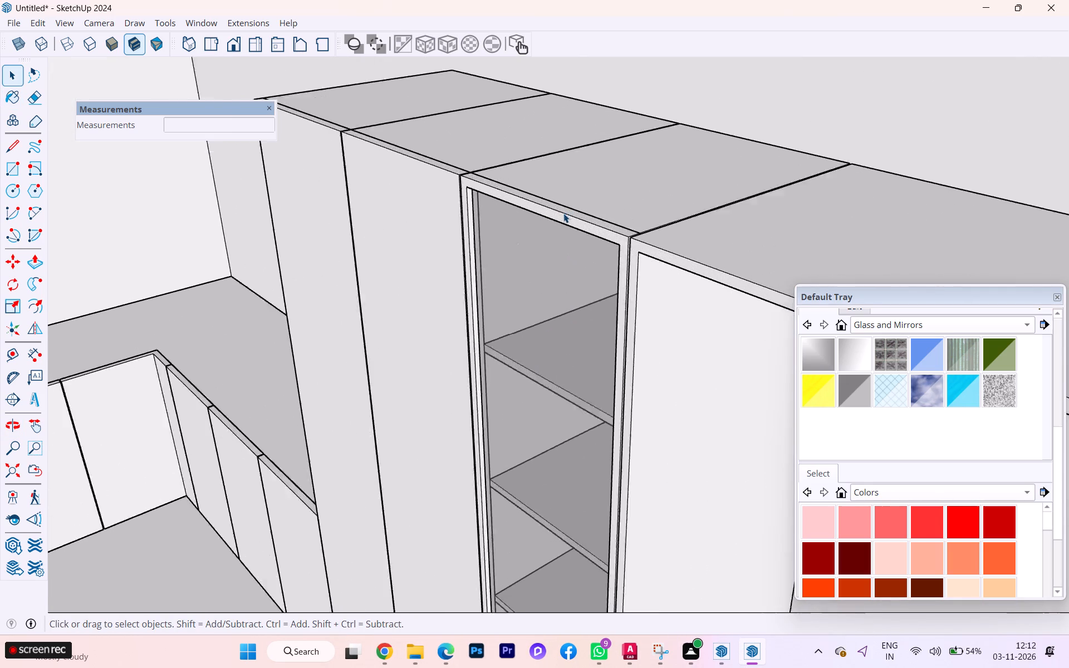
{"action": "scroll", "coordinate": [563, 213], "scroll_direction": "up", "scroll_amount": 7}
{"action": "scroll", "coordinate": [634, 229], "scroll_direction": "down", "scroll_amount": 1}
{"action": "scroll", "coordinate": [634, 231], "scroll_direction": "up", "scroll_amount": 2}
{"action": "scroll", "coordinate": [634, 234], "scroll_direction": "down", "scroll_amount": 4}
{"action": "scroll", "coordinate": [634, 244], "scroll_direction": "up", "scroll_amount": 1}
{"action": "scroll", "coordinate": [634, 256], "scroll_direction": "down", "scroll_amount": 1}
{"action": "middle_click_drag", "start_coordinate": [651, 262], "coordinate": [754, 281]}
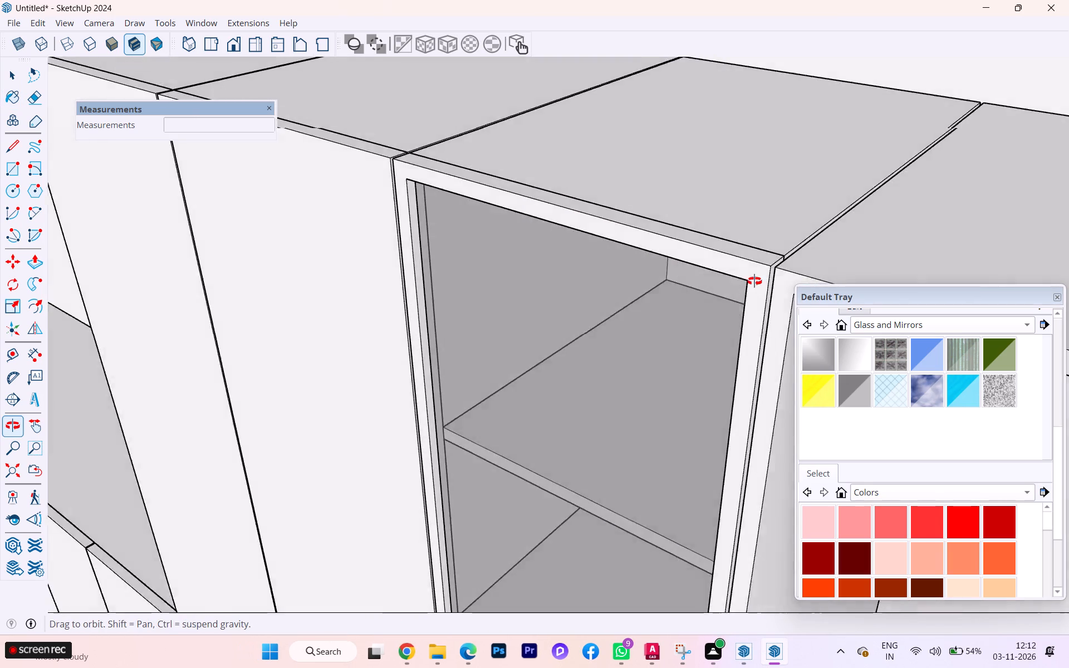
{"action": "middle_click_drag", "start_coordinate": [754, 281], "coordinate": [894, 271]}
{"action": "scroll", "coordinate": [466, 226], "scroll_direction": "down", "scroll_amount": 5}
{"action": "scroll", "coordinate": [323, 247], "scroll_direction": "up", "scroll_amount": 1}
{"action": "scroll", "coordinate": [323, 247], "scroll_direction": "down", "scroll_amount": 2}
{"action": "scroll", "coordinate": [323, 247], "scroll_direction": "up", "scroll_amount": 2}
{"action": "scroll", "coordinate": [312, 241], "scroll_direction": "down", "scroll_amount": 5}
{"action": "scroll", "coordinate": [331, 254], "scroll_direction": "up", "scroll_amount": 1}
{"action": "scroll", "coordinate": [331, 254], "scroll_direction": "down", "scroll_amount": 2}
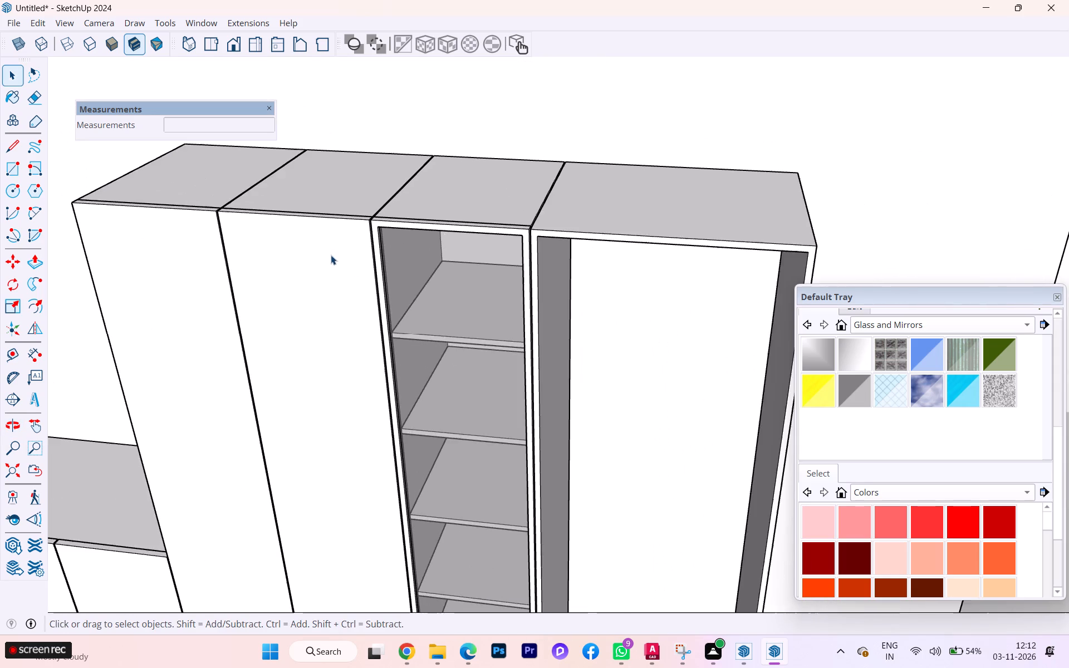
{"action": "scroll", "coordinate": [331, 255], "scroll_direction": "down", "scroll_amount": 3}
{"action": "scroll", "coordinate": [331, 259], "scroll_direction": "up", "scroll_amount": 1}
{"action": "scroll", "coordinate": [331, 259], "scroll_direction": "down", "scroll_amount": 2}
{"action": "scroll", "coordinate": [332, 259], "scroll_direction": "up", "scroll_amount": 1}
{"action": "scroll", "coordinate": [474, 264], "scroll_direction": "down", "scroll_amount": 1}
{"action": "middle_click_drag", "start_coordinate": [475, 266], "coordinate": [499, 247]}
{"action": "scroll", "coordinate": [468, 245], "scroll_direction": "down", "scroll_amount": 1}
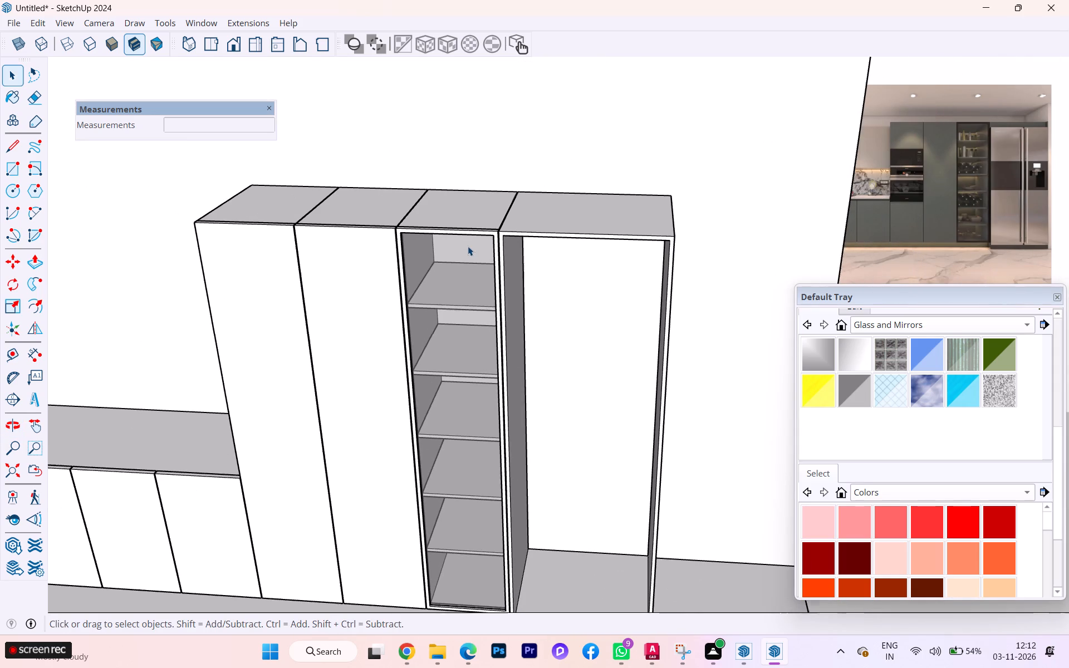
{"action": "scroll", "coordinate": [468, 246], "scroll_direction": "down", "scroll_amount": 1}
Select all the connected geometry of the third tall cabinet's door frame and make it a group.
{"action": "scroll", "coordinate": [473, 222], "scroll_direction": "up", "scroll_amount": 3}
{"action": "double_click", "coordinate": [454, 232]}
{"action": "triple_click", "coordinate": [452, 237]}
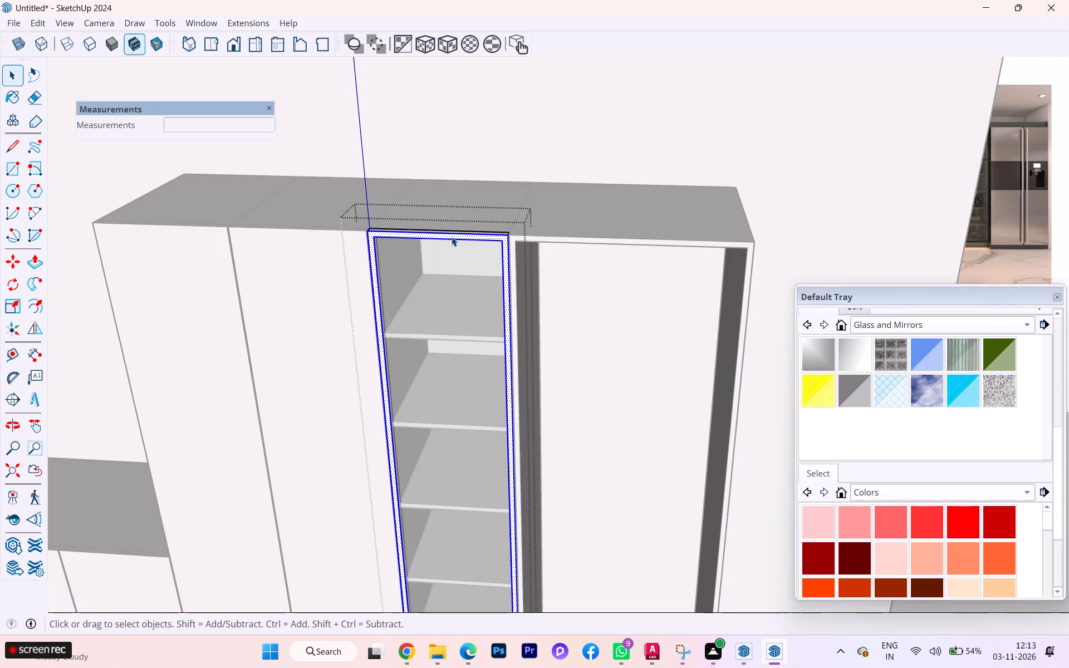
{"action": "right_click", "coordinate": [452, 237]}
{"action": "left_click", "coordinate": [513, 133]}
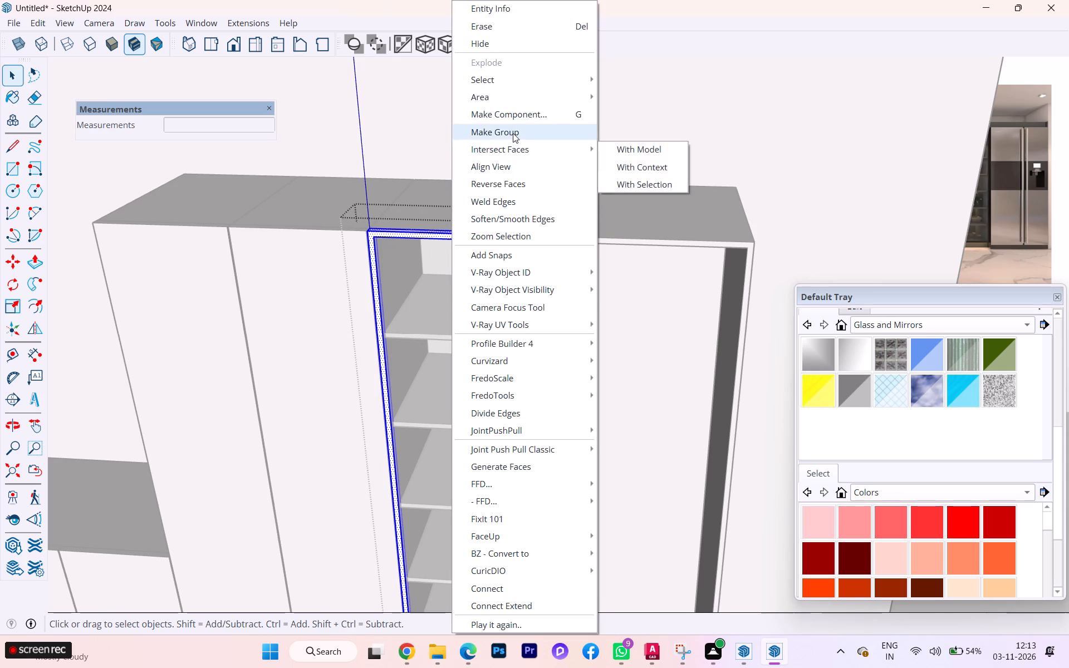
{"action": "scroll", "coordinate": [363, 181], "scroll_direction": "down", "scroll_amount": 5}
{"action": "left_click", "coordinate": [768, 402]}
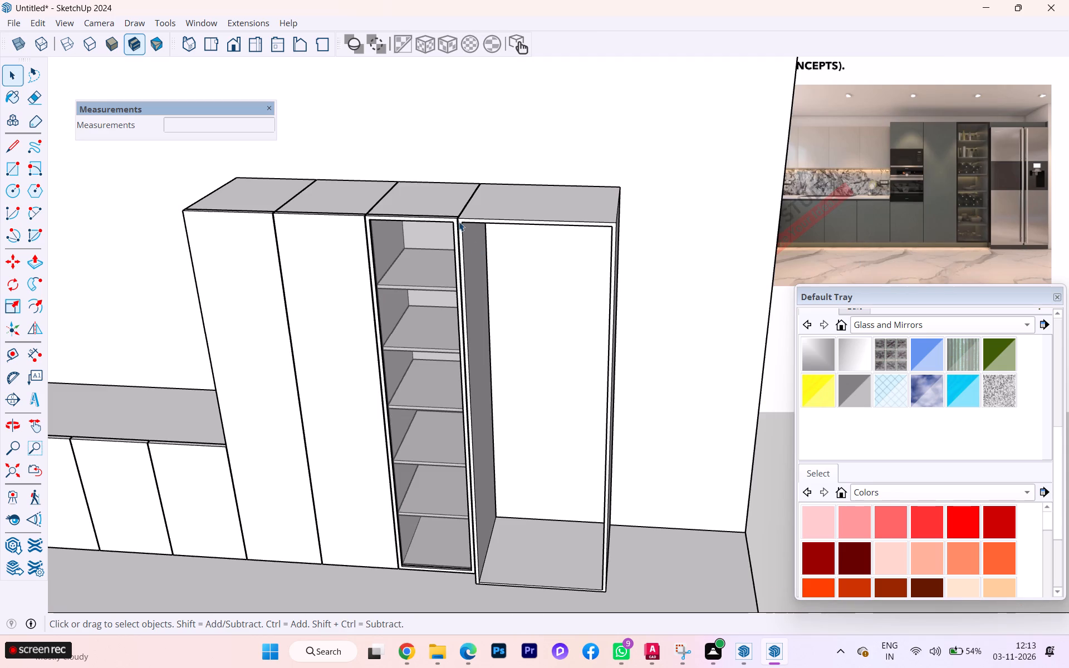
Paint the third tall cabinet's door frame group with a medium gray from the Colors collection.
{"action": "left_click", "coordinate": [450, 214]}
{"action": "left_click", "coordinate": [440, 217]}
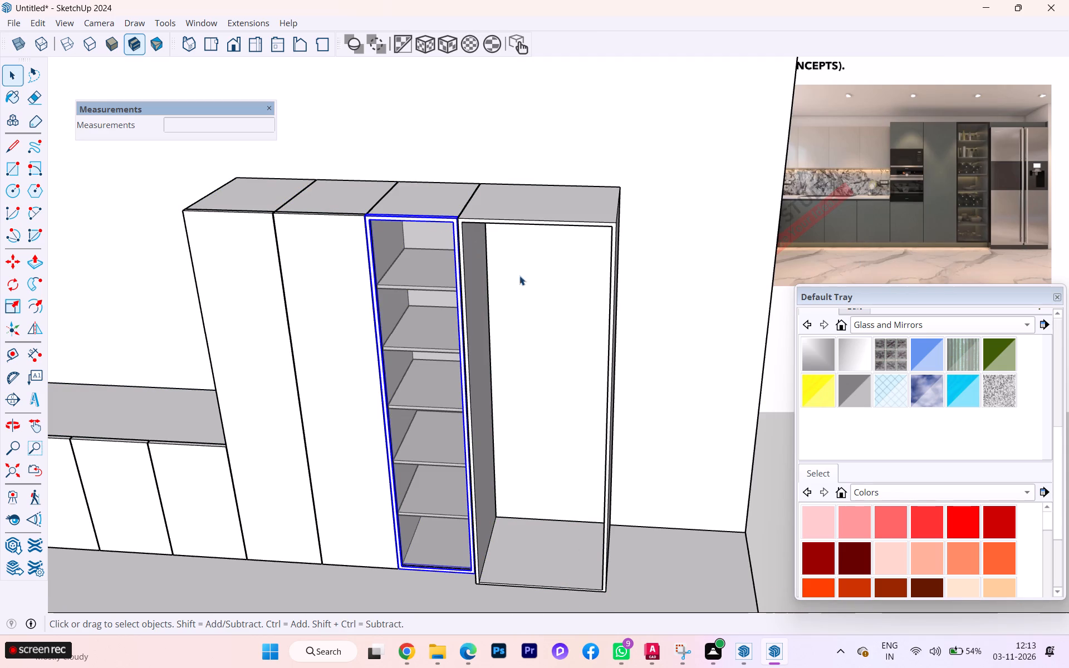
{"action": "left_click", "coordinate": [918, 320]}
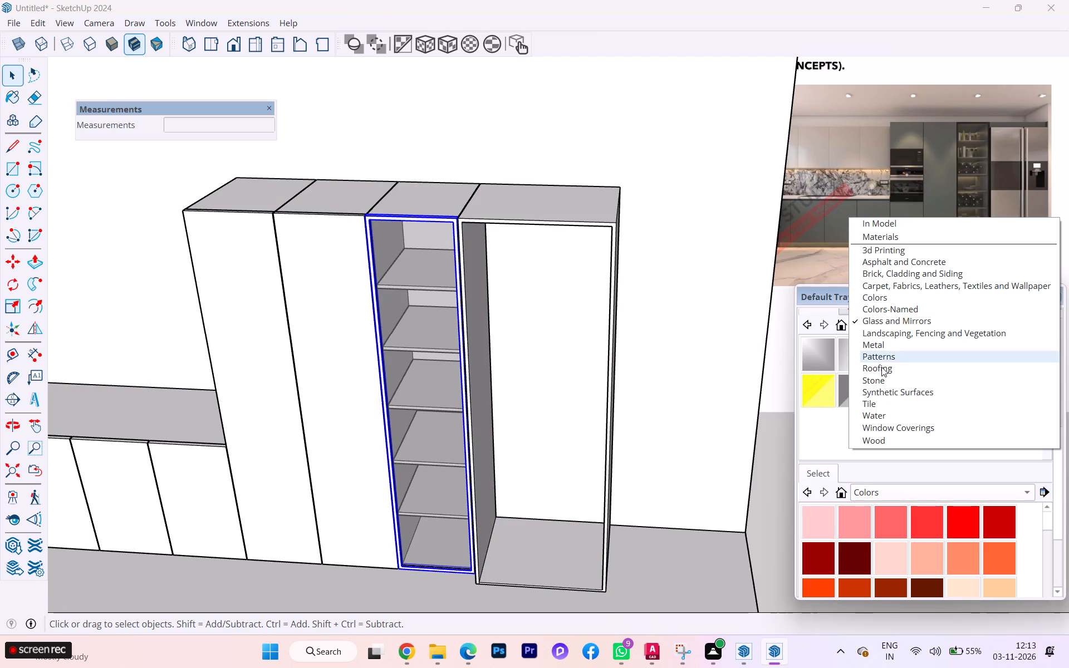
{"action": "left_click", "coordinate": [872, 293]}
{"action": "scroll", "coordinate": [887, 379], "scroll_direction": "down", "scroll_amount": 1}
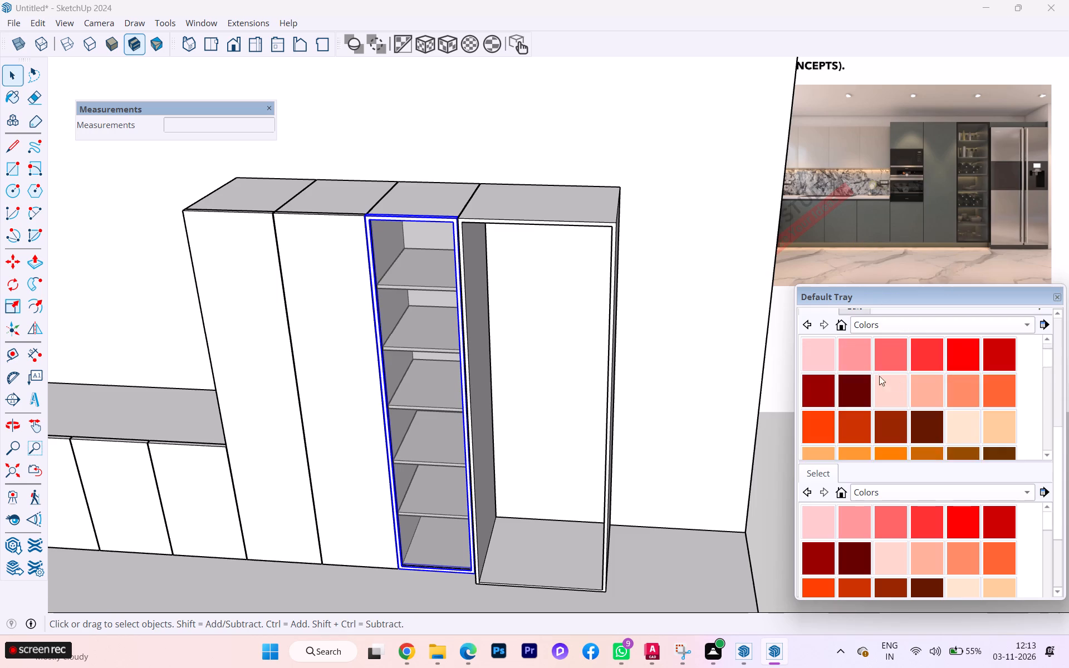
{"action": "scroll", "coordinate": [879, 376], "scroll_direction": "down", "scroll_amount": 5}
{"action": "scroll", "coordinate": [880, 397], "scroll_direction": "up", "scroll_amount": 1}
{"action": "scroll", "coordinate": [880, 400], "scroll_direction": "down", "scroll_amount": 3}
{"action": "scroll", "coordinate": [880, 400], "scroll_direction": "up", "scroll_amount": 1}
{"action": "scroll", "coordinate": [881, 402], "scroll_direction": "down", "scroll_amount": 2}
{"action": "scroll", "coordinate": [881, 402], "scroll_direction": "up", "scroll_amount": 1}
{"action": "scroll", "coordinate": [881, 403], "scroll_direction": "down", "scroll_amount": 5}
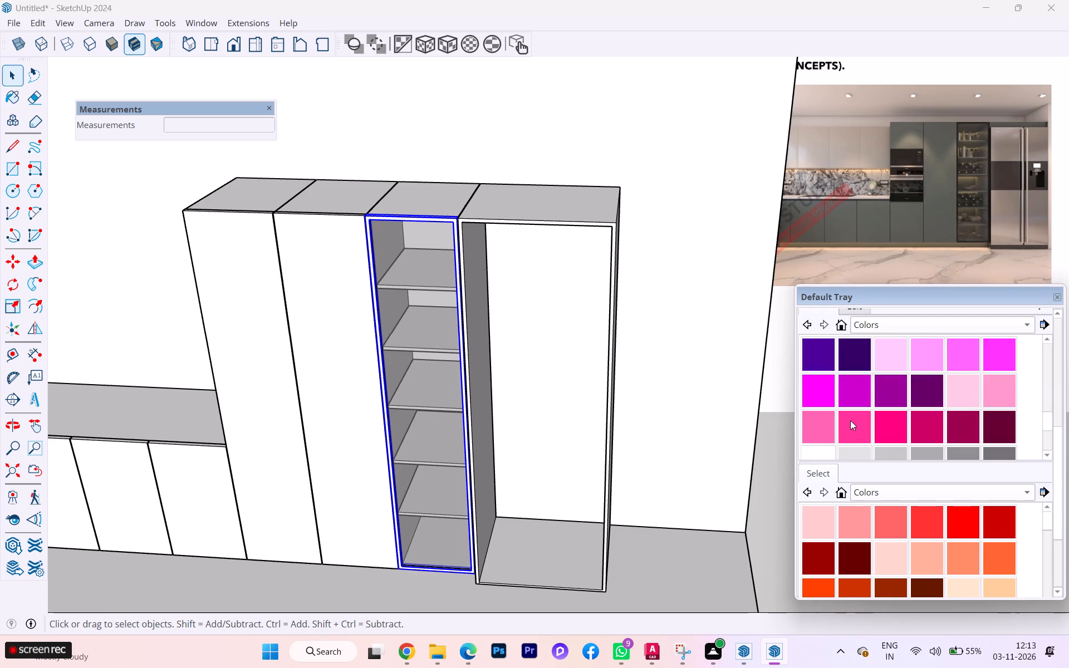
{"action": "scroll", "coordinate": [850, 420], "scroll_direction": "down", "scroll_amount": 4}
{"action": "left_click", "coordinate": [964, 355]}
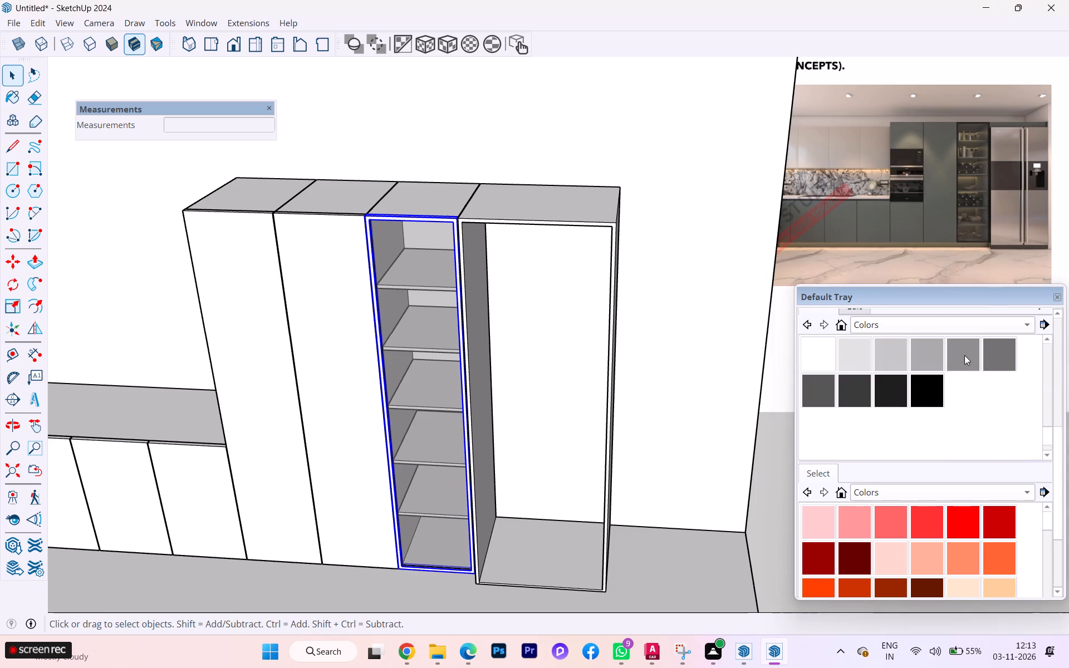
{"action": "left_click", "coordinate": [443, 222]}
{"action": "scroll", "coordinate": [468, 256], "scroll_direction": "up", "scroll_amount": 3}
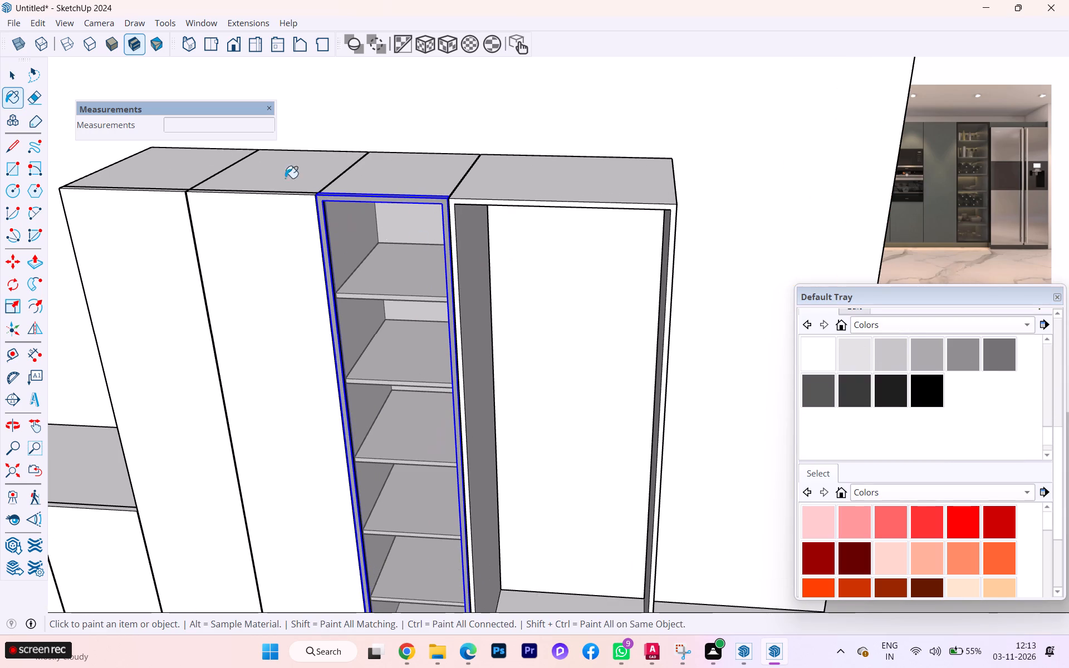
{"action": "left_click", "coordinate": [12, 61]}
{"action": "left_click", "coordinate": [12, 67]}
{"action": "scroll", "coordinate": [241, 202], "scroll_direction": "down", "scroll_amount": 6}
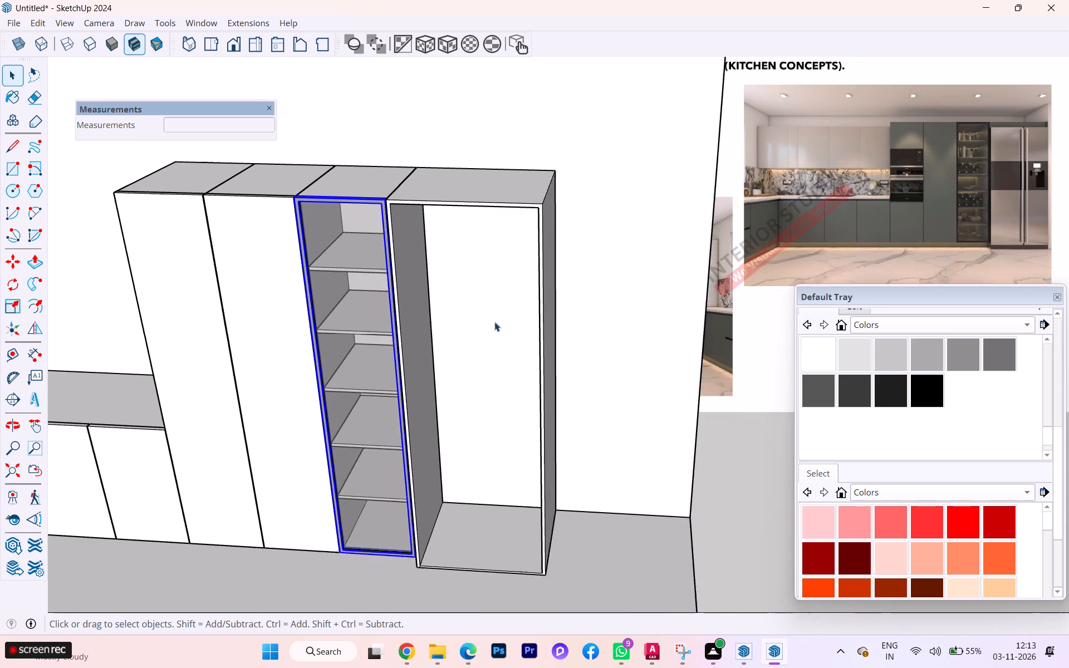
{"action": "left_click", "coordinate": [680, 464]}
Examine the gray door frame and its joint with the open cabinet beside it, near and from afar.
{"action": "scroll", "coordinate": [326, 137], "scroll_direction": "up", "scroll_amount": 2}
{"action": "scroll", "coordinate": [326, 137], "scroll_direction": "down", "scroll_amount": 1}
{"action": "scroll", "coordinate": [326, 137], "scroll_direction": "up", "scroll_amount": 2}
{"action": "scroll", "coordinate": [326, 137], "scroll_direction": "down", "scroll_amount": 2}
{"action": "scroll", "coordinate": [326, 137], "scroll_direction": "up", "scroll_amount": 1}
{"action": "scroll", "coordinate": [366, 225], "scroll_direction": "up", "scroll_amount": 1}
{"action": "scroll", "coordinate": [366, 225], "scroll_direction": "down", "scroll_amount": 1}
{"action": "scroll", "coordinate": [366, 225], "scroll_direction": "up", "scroll_amount": 3}
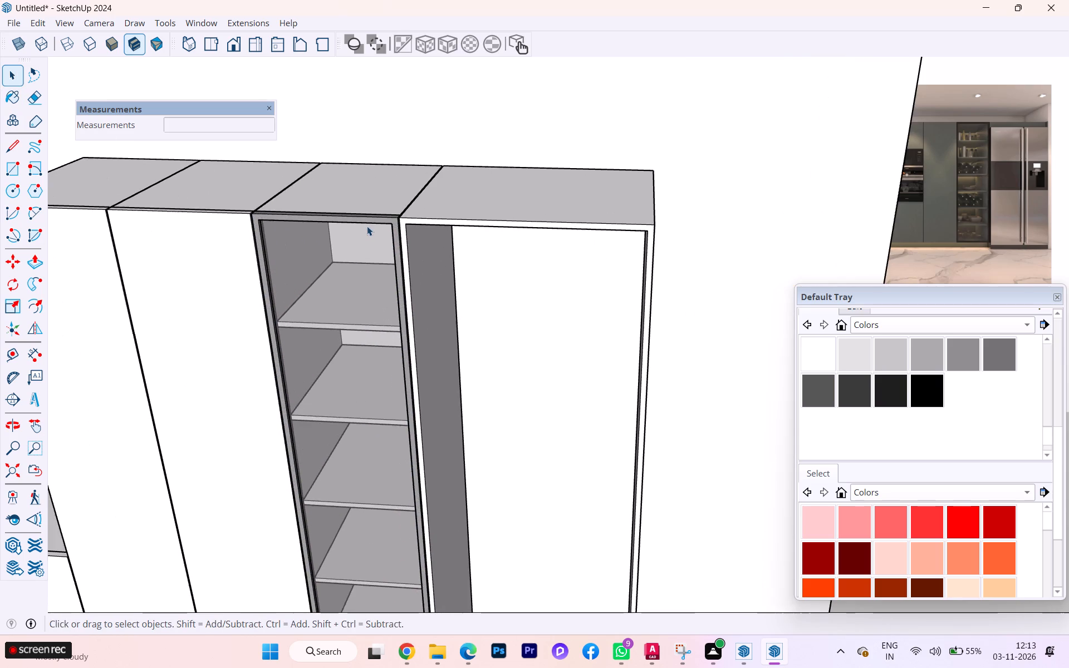
{"action": "scroll", "coordinate": [405, 218], "scroll_direction": "up", "scroll_amount": 7}
{"action": "scroll", "coordinate": [405, 218], "scroll_direction": "down", "scroll_amount": 4}
{"action": "scroll", "coordinate": [405, 218], "scroll_direction": "up", "scroll_amount": 3}
{"action": "scroll", "coordinate": [405, 218], "scroll_direction": "down", "scroll_amount": 1}
{"action": "scroll", "coordinate": [276, 288], "scroll_direction": "up", "scroll_amount": 5}
{"action": "scroll", "coordinate": [256, 301], "scroll_direction": "down", "scroll_amount": 1}
{"action": "scroll", "coordinate": [256, 301], "scroll_direction": "up", "scroll_amount": 4}
{"action": "scroll", "coordinate": [256, 302], "scroll_direction": "down", "scroll_amount": 3}
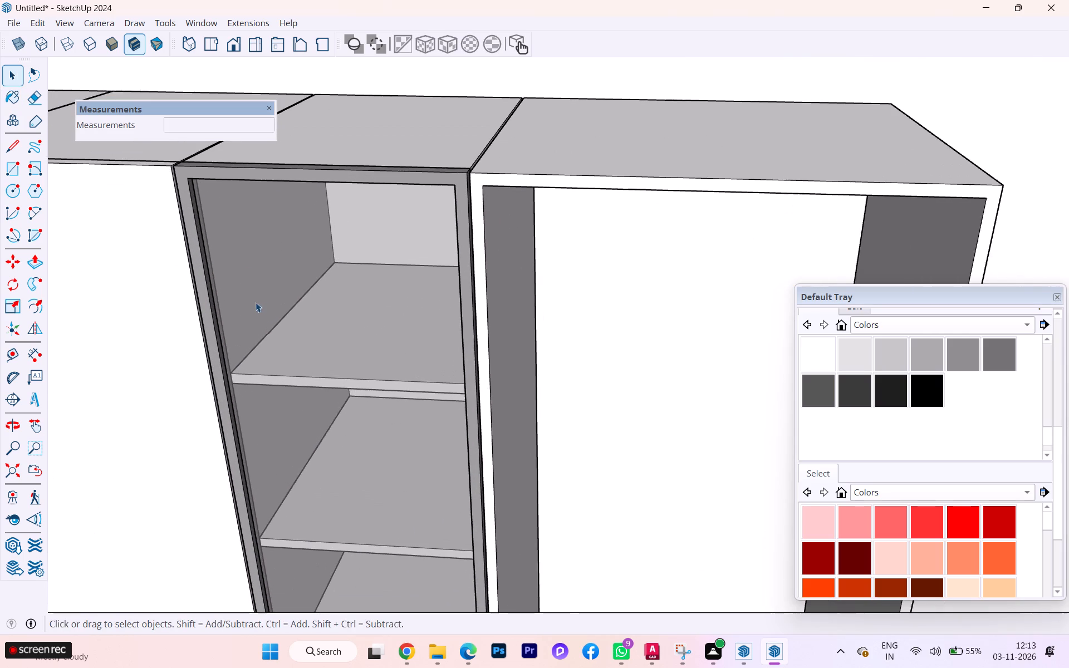
{"action": "scroll", "coordinate": [254, 302], "scroll_direction": "down", "scroll_amount": 10}
{"action": "scroll", "coordinate": [254, 307], "scroll_direction": "up", "scroll_amount": 4}
{"action": "scroll", "coordinate": [254, 308], "scroll_direction": "down", "scroll_amount": 13}
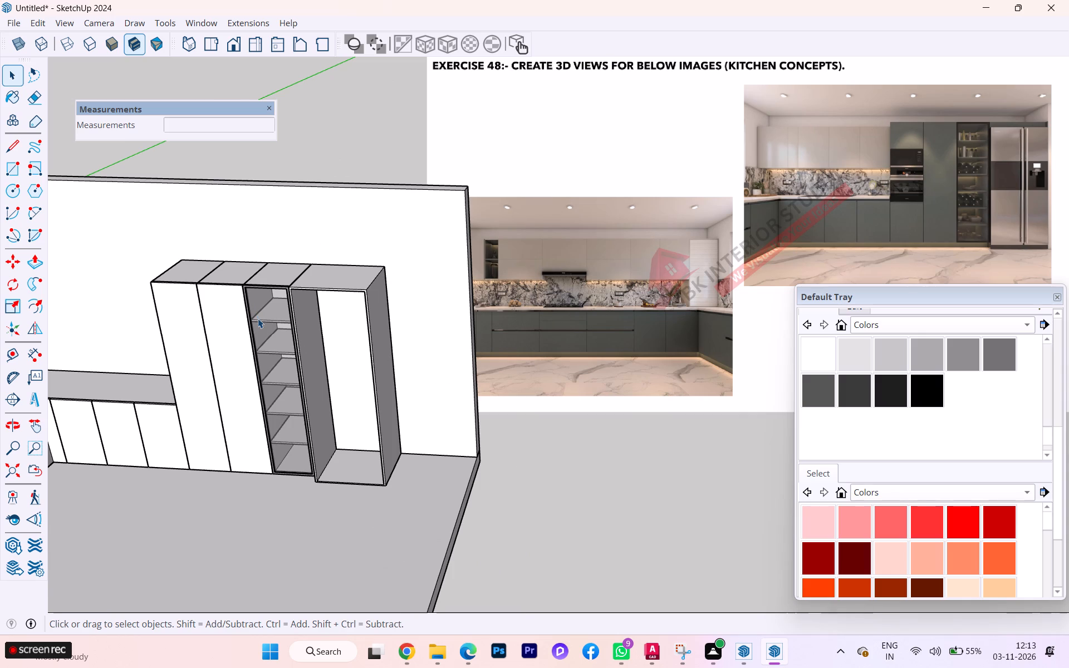
{"action": "scroll", "coordinate": [258, 321], "scroll_direction": "up", "scroll_amount": 5}
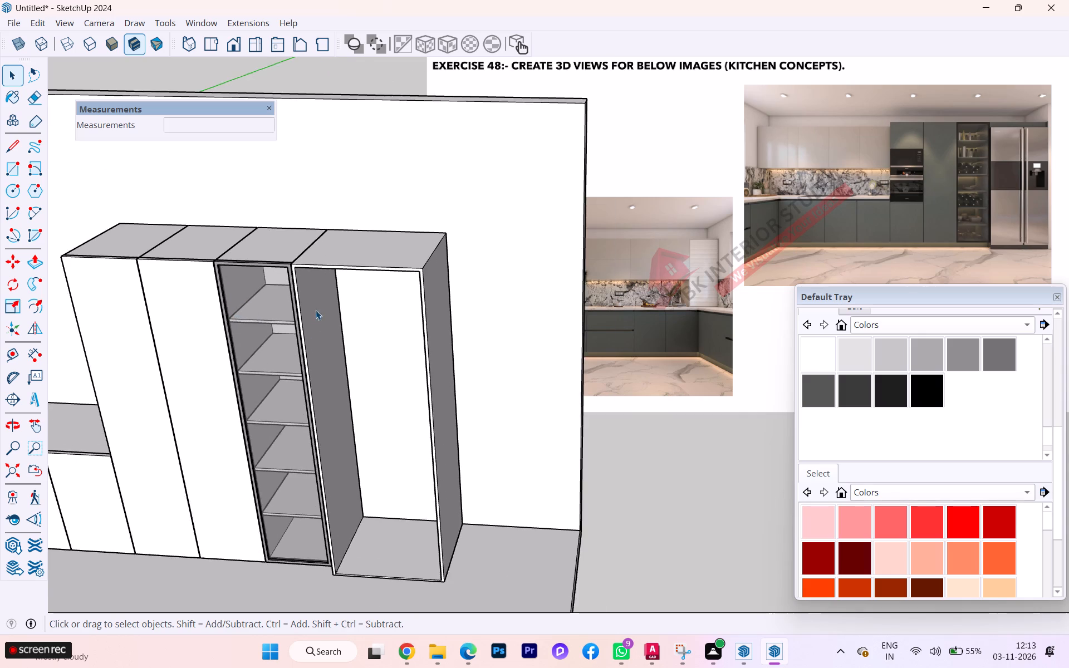
{"action": "scroll", "coordinate": [315, 307], "scroll_direction": "up", "scroll_amount": 3}
{"action": "scroll", "coordinate": [313, 303], "scroll_direction": "down", "scroll_amount": 1}
{"action": "scroll", "coordinate": [313, 303], "scroll_direction": "up", "scroll_amount": 5}
{"action": "scroll", "coordinate": [281, 266], "scroll_direction": "up", "scroll_amount": 2}
{"action": "scroll", "coordinate": [281, 266], "scroll_direction": "down", "scroll_amount": 3}
{"action": "scroll", "coordinate": [281, 266], "scroll_direction": "up", "scroll_amount": 1}
{"action": "scroll", "coordinate": [280, 264], "scroll_direction": "down", "scroll_amount": 1}
{"action": "scroll", "coordinate": [280, 264], "scroll_direction": "up", "scroll_amount": 6}
{"action": "scroll", "coordinate": [272, 264], "scroll_direction": "down", "scroll_amount": 2}
{"action": "scroll", "coordinate": [272, 264], "scroll_direction": "up", "scroll_amount": 4}
{"action": "scroll", "coordinate": [276, 290], "scroll_direction": "down", "scroll_amount": 3}
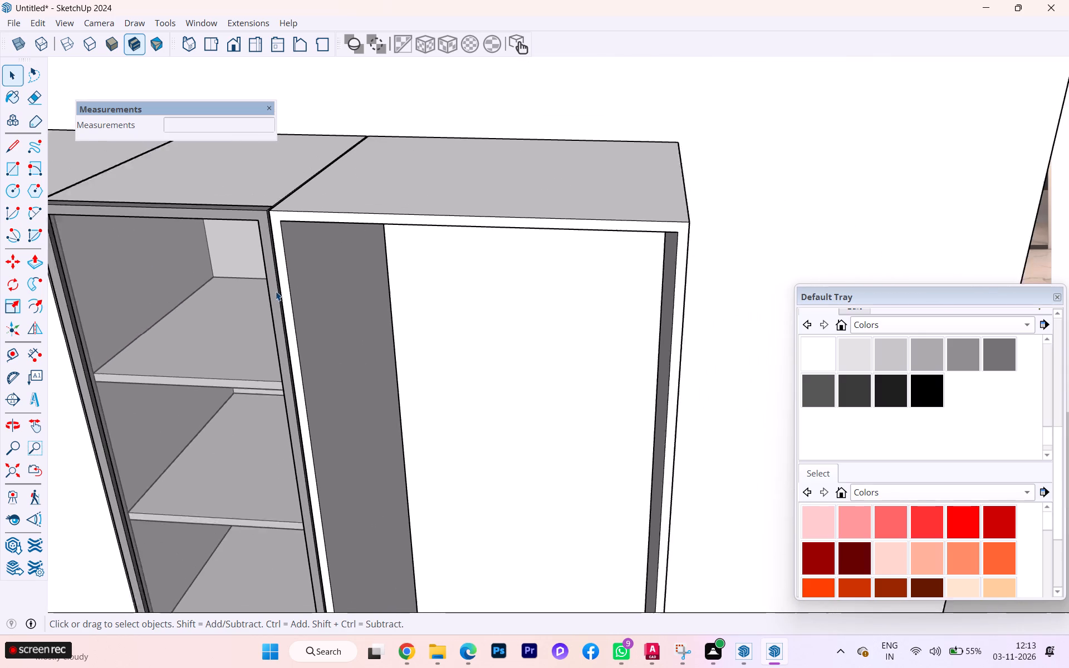
Examine the top of the third tall cabinet's gray door frame and its joints with the neighbouring cabinets, near and from afar.
{"action": "scroll", "coordinate": [276, 291], "scroll_direction": "down", "scroll_amount": 6}
{"action": "scroll", "coordinate": [266, 308], "scroll_direction": "up", "scroll_amount": 1}
{"action": "scroll", "coordinate": [266, 309], "scroll_direction": "down", "scroll_amount": 8}
{"action": "scroll", "coordinate": [256, 326], "scroll_direction": "up", "scroll_amount": 1}
{"action": "scroll", "coordinate": [256, 326], "scroll_direction": "down", "scroll_amount": 1}
{"action": "scroll", "coordinate": [215, 310], "scroll_direction": "up", "scroll_amount": 6}
{"action": "scroll", "coordinate": [176, 271], "scroll_direction": "up", "scroll_amount": 2}
{"action": "scroll", "coordinate": [176, 270], "scroll_direction": "down", "scroll_amount": 1}
{"action": "scroll", "coordinate": [176, 270], "scroll_direction": "up", "scroll_amount": 12}
{"action": "scroll", "coordinate": [189, 273], "scroll_direction": "down", "scroll_amount": 1}
{"action": "scroll", "coordinate": [189, 273], "scroll_direction": "up", "scroll_amount": 5}
{"action": "scroll", "coordinate": [205, 281], "scroll_direction": "down", "scroll_amount": 2}
{"action": "scroll", "coordinate": [205, 281], "scroll_direction": "up", "scroll_amount": 3}
{"action": "scroll", "coordinate": [208, 278], "scroll_direction": "down", "scroll_amount": 1}
{"action": "scroll", "coordinate": [208, 278], "scroll_direction": "up", "scroll_amount": 6}
{"action": "scroll", "coordinate": [208, 278], "scroll_direction": "down", "scroll_amount": 1}
{"action": "scroll", "coordinate": [208, 278], "scroll_direction": "up", "scroll_amount": 8}
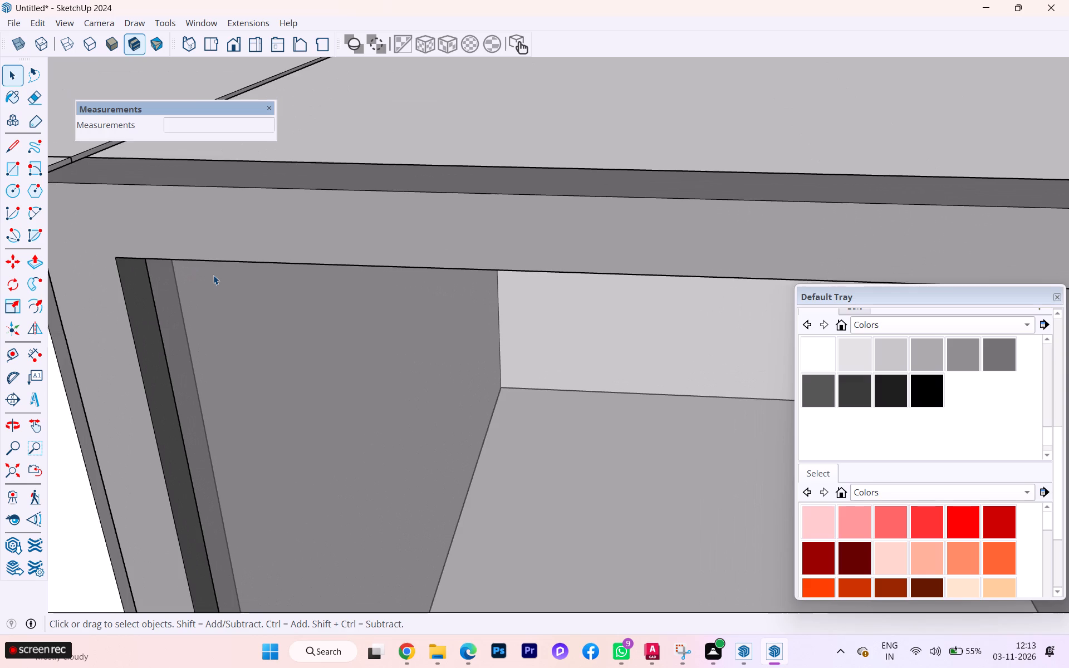
{"action": "scroll", "coordinate": [213, 275], "scroll_direction": "up", "scroll_amount": 1}
{"action": "scroll", "coordinate": [213, 274], "scroll_direction": "down", "scroll_amount": 6}
{"action": "scroll", "coordinate": [194, 284], "scroll_direction": "up", "scroll_amount": 2}
{"action": "scroll", "coordinate": [194, 284], "scroll_direction": "down", "scroll_amount": 2}
{"action": "scroll", "coordinate": [193, 284], "scroll_direction": "up", "scroll_amount": 4}
{"action": "scroll", "coordinate": [193, 284], "scroll_direction": "down", "scroll_amount": 5}
{"action": "scroll", "coordinate": [190, 289], "scroll_direction": "up", "scroll_amount": 3}
{"action": "scroll", "coordinate": [190, 289], "scroll_direction": "down", "scroll_amount": 3}
{"action": "scroll", "coordinate": [188, 274], "scroll_direction": "up", "scroll_amount": 1}
{"action": "scroll", "coordinate": [188, 274], "scroll_direction": "down", "scroll_amount": 3}
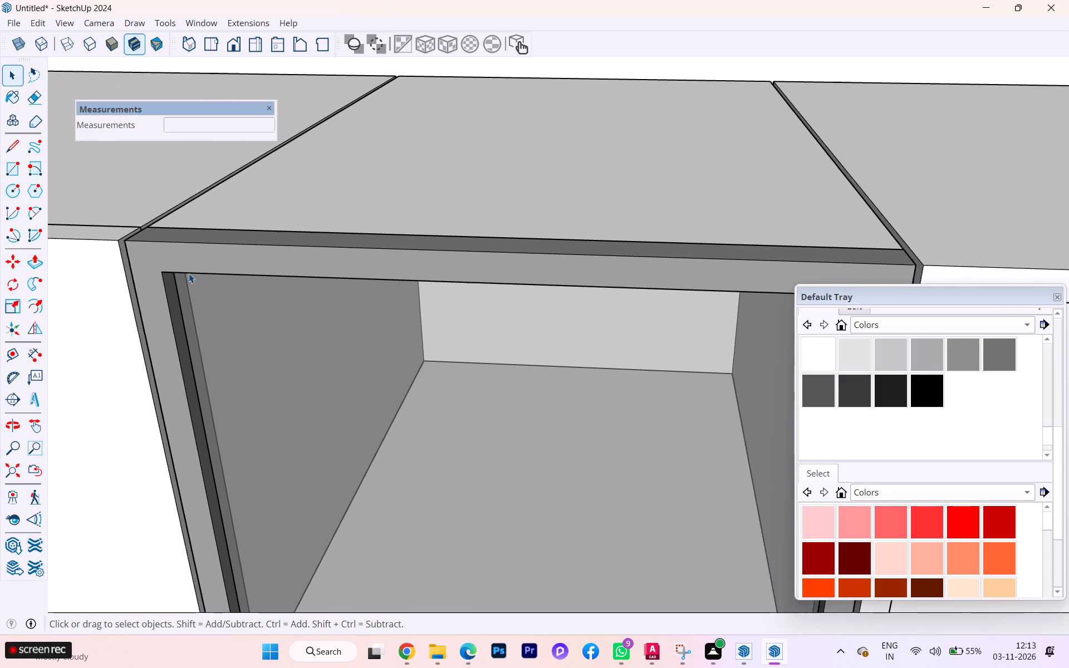
{"action": "scroll", "coordinate": [197, 285], "scroll_direction": "down", "scroll_amount": 3}
{"action": "scroll", "coordinate": [197, 299], "scroll_direction": "up", "scroll_amount": 1}
{"action": "scroll", "coordinate": [197, 300], "scroll_direction": "down", "scroll_amount": 6}
{"action": "scroll", "coordinate": [193, 340], "scroll_direction": "up", "scroll_amount": 2}
{"action": "scroll", "coordinate": [193, 341], "scroll_direction": "down", "scroll_amount": 10}
{"action": "scroll", "coordinate": [248, 354], "scroll_direction": "up", "scroll_amount": 1}
{"action": "scroll", "coordinate": [248, 354], "scroll_direction": "down", "scroll_amount": 5}
{"action": "scroll", "coordinate": [254, 375], "scroll_direction": "up", "scroll_amount": 3}
{"action": "scroll", "coordinate": [254, 376], "scroll_direction": "down", "scroll_amount": 1}
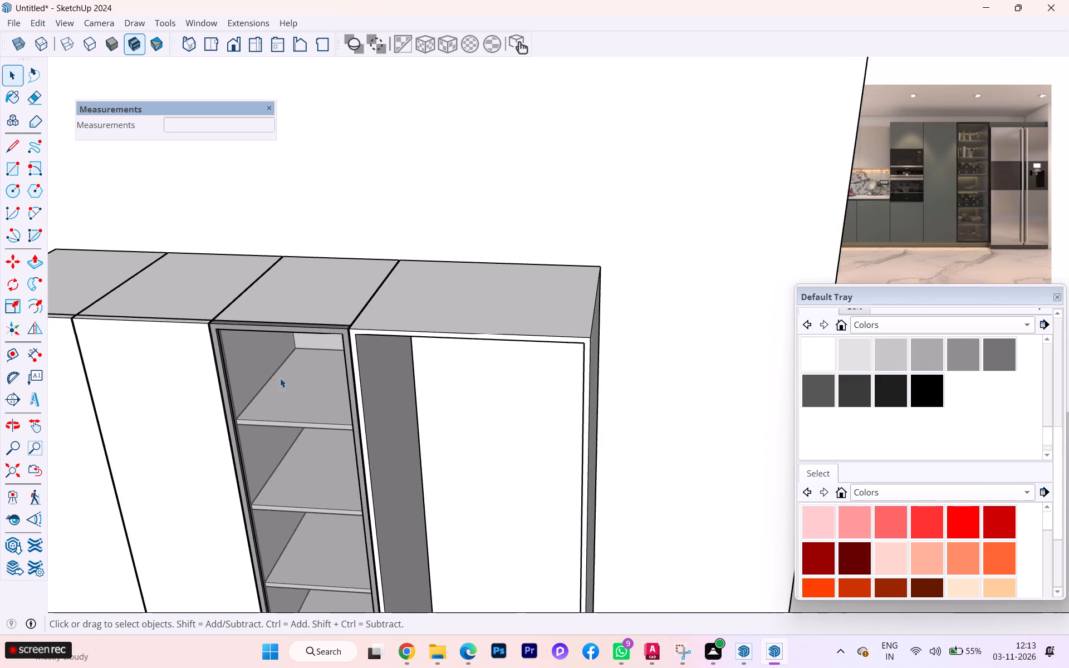
{"action": "scroll", "coordinate": [293, 383], "scroll_direction": "down", "scroll_amount": 3}
{"action": "scroll", "coordinate": [293, 383], "scroll_direction": "up", "scroll_amount": 1}
{"action": "scroll", "coordinate": [296, 387], "scroll_direction": "down", "scroll_amount": 1}
Examine the base of the open end cabinet and where it meets the floor, from above and below.
{"action": "middle_click_drag", "start_coordinate": [304, 386], "coordinate": [377, 298]}
{"action": "scroll", "coordinate": [380, 288], "scroll_direction": "down", "scroll_amount": 5}
{"action": "scroll", "coordinate": [373, 292], "scroll_direction": "up", "scroll_amount": 1}
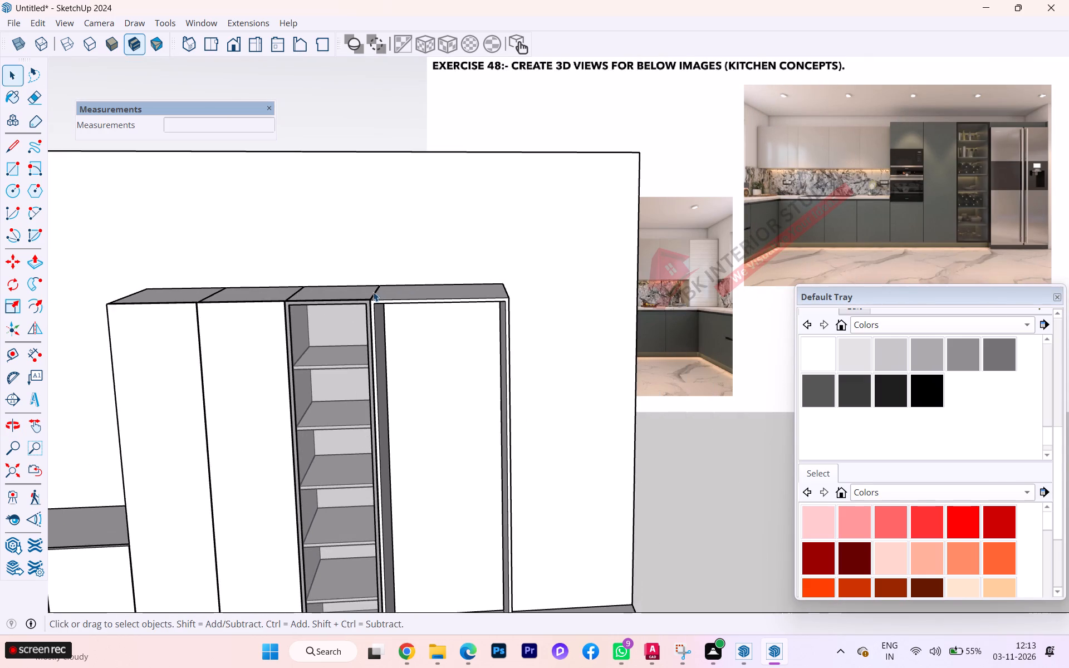
{"action": "scroll", "coordinate": [372, 292], "scroll_direction": "down", "scroll_amount": 1}
{"action": "scroll", "coordinate": [372, 292], "scroll_direction": "up", "scroll_amount": 1}
{"action": "scroll", "coordinate": [372, 292], "scroll_direction": "down", "scroll_amount": 5}
{"action": "scroll", "coordinate": [385, 378], "scroll_direction": "down", "scroll_amount": 3}
{"action": "scroll", "coordinate": [458, 523], "scroll_direction": "up", "scroll_amount": 13}
{"action": "scroll", "coordinate": [412, 466], "scroll_direction": "down", "scroll_amount": 1}
{"action": "scroll", "coordinate": [412, 466], "scroll_direction": "up", "scroll_amount": 1}
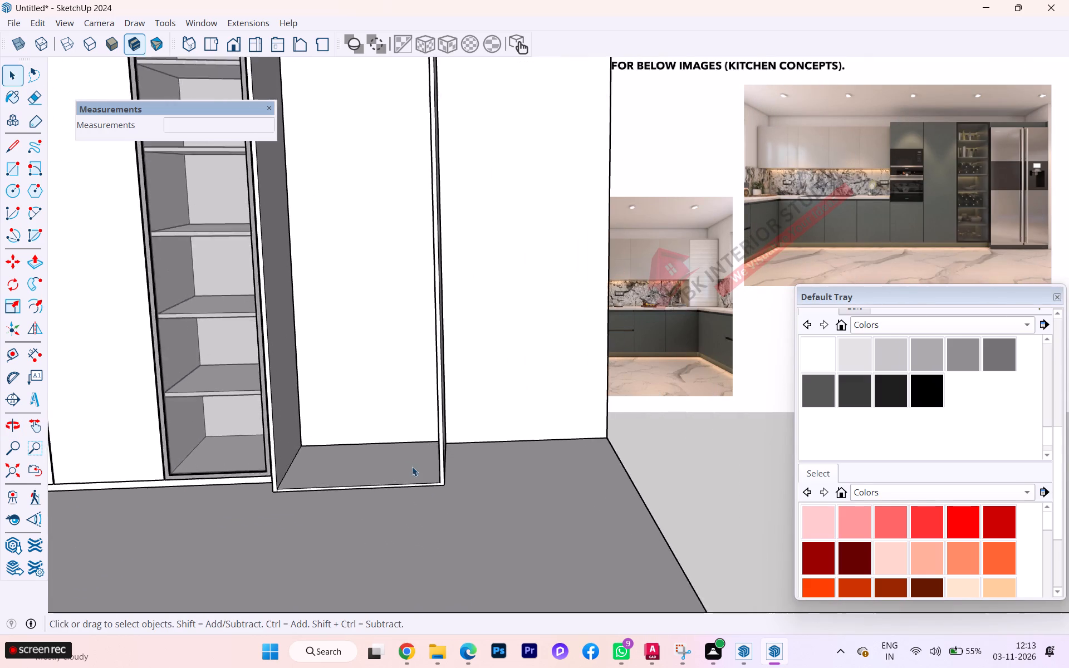
{"action": "scroll", "coordinate": [412, 466], "scroll_direction": "up", "scroll_amount": 2}
{"action": "scroll", "coordinate": [406, 464], "scroll_direction": "down", "scroll_amount": 1}
{"action": "middle_click_drag", "start_coordinate": [400, 462], "coordinate": [330, 337]}
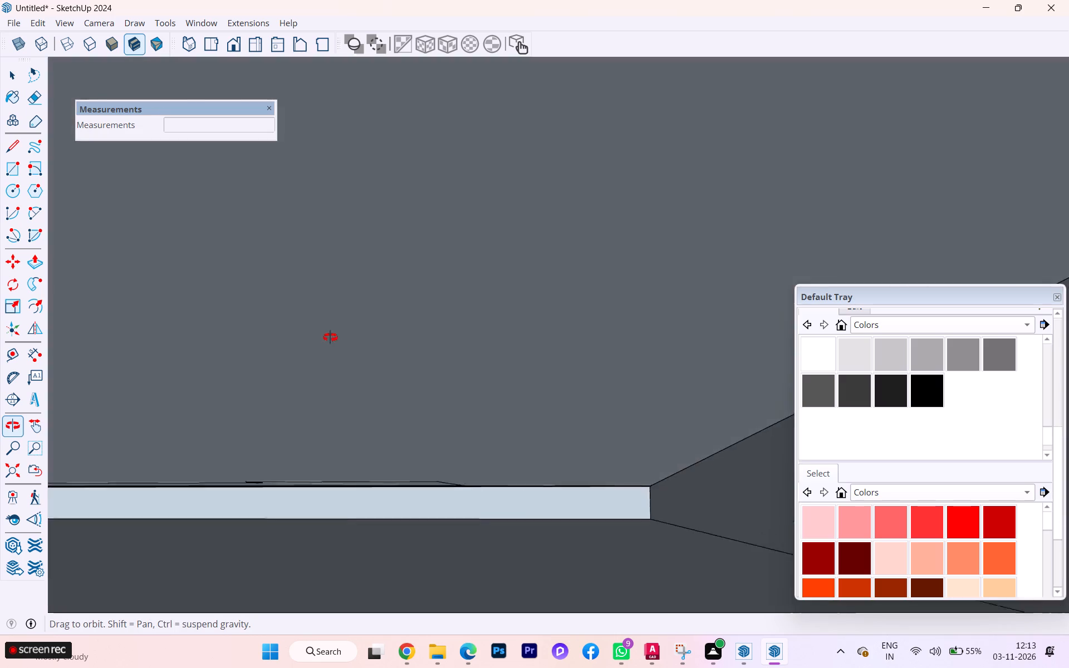
{"action": "middle_click_drag", "start_coordinate": [330, 337], "coordinate": [313, 221]}
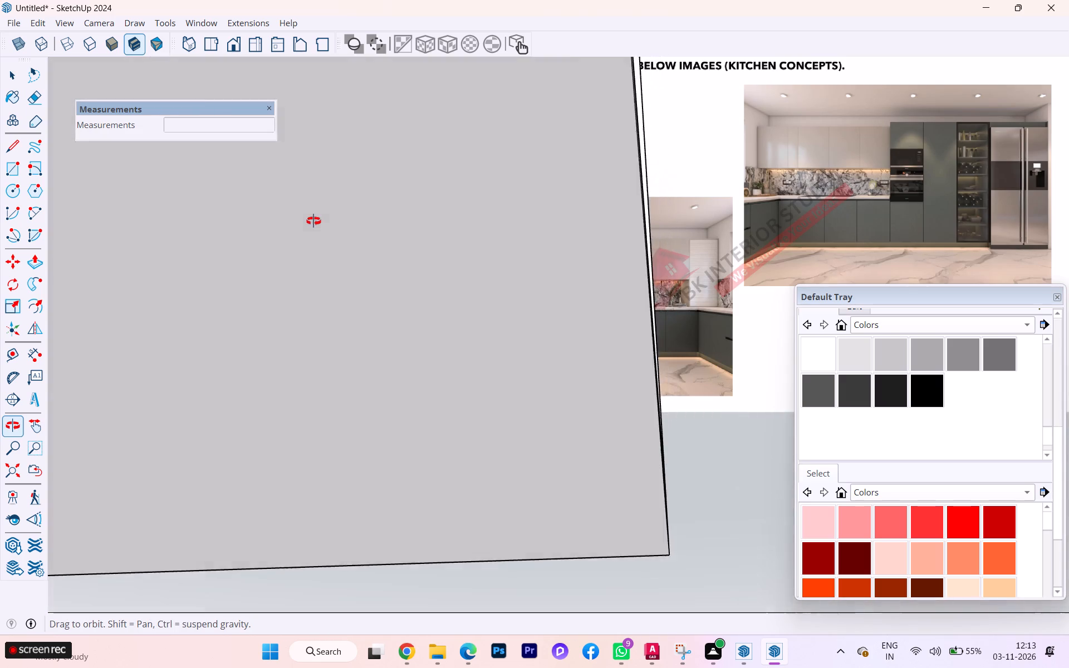
{"action": "middle_click_drag", "start_coordinate": [313, 221], "coordinate": [430, 505]}
{"action": "scroll", "coordinate": [430, 505], "scroll_direction": "up", "scroll_amount": 4}
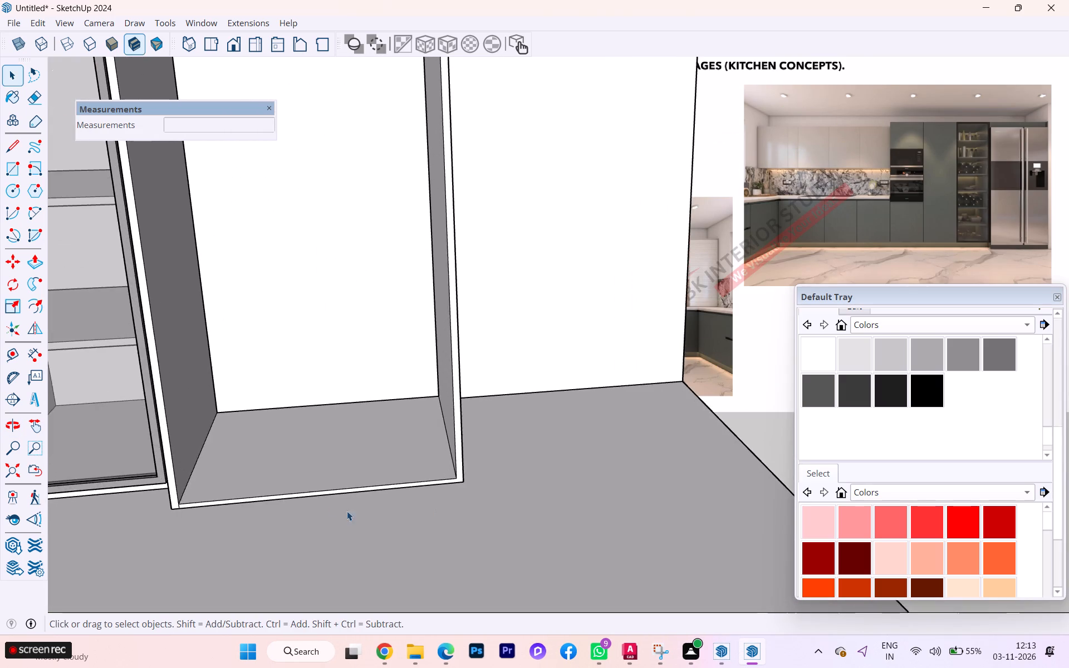
{"action": "scroll", "coordinate": [317, 498], "scroll_direction": "up", "scroll_amount": 6}
{"action": "scroll", "coordinate": [307, 496], "scroll_direction": "down", "scroll_amount": 2}
{"action": "middle_click_drag", "start_coordinate": [424, 489], "coordinate": [380, 449]}
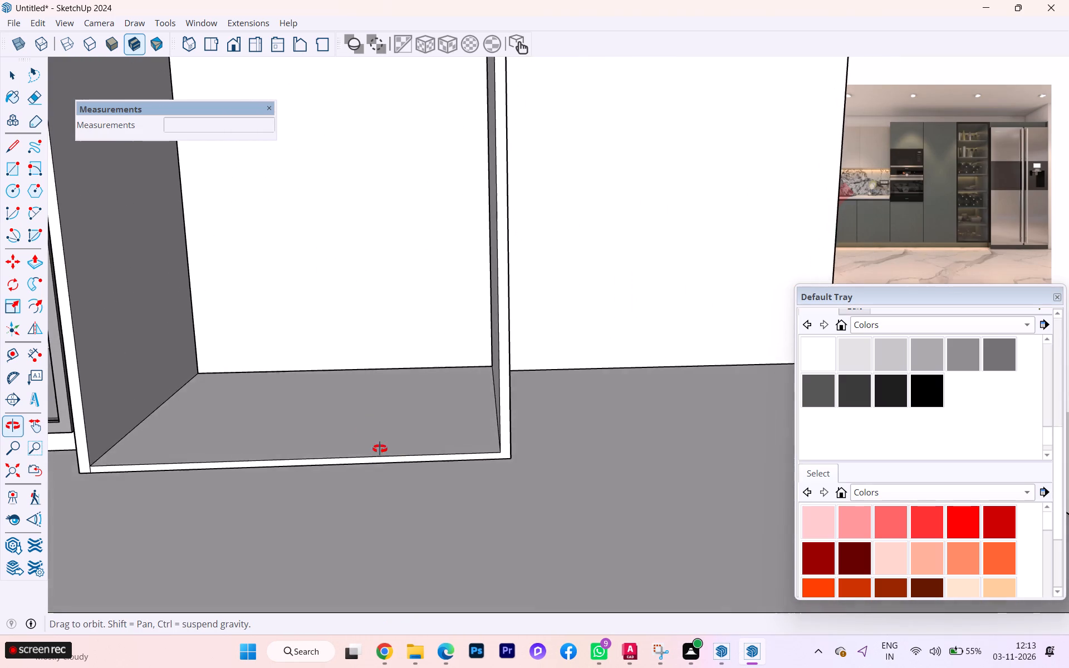
{"action": "middle_click_drag", "start_coordinate": [380, 449], "coordinate": [318, 331]}
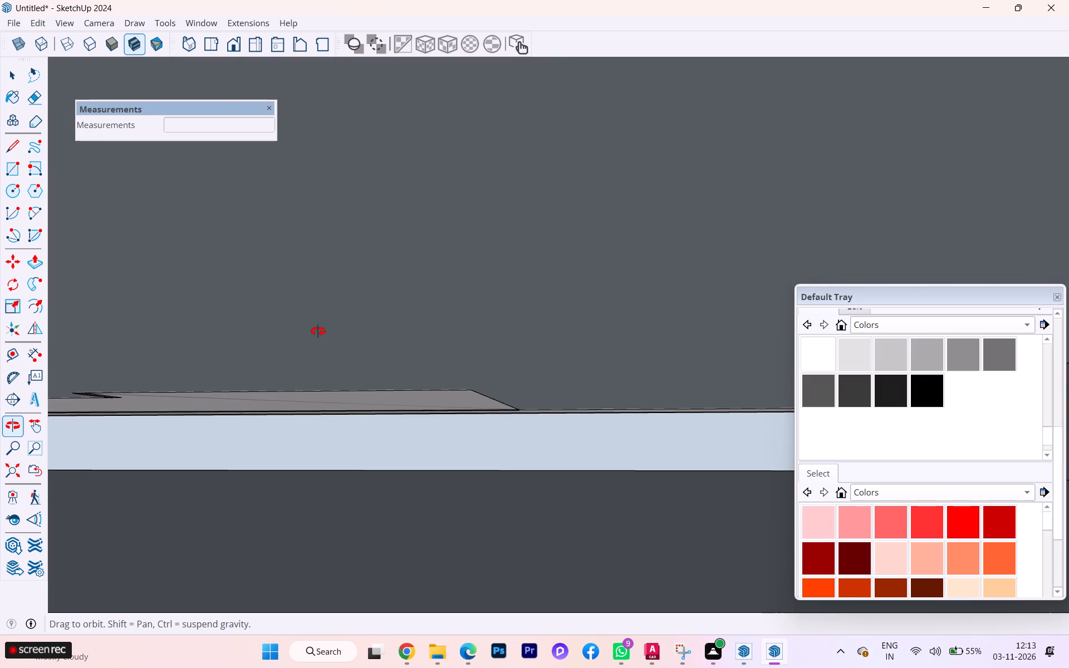
{"action": "middle_click_drag", "start_coordinate": [318, 331], "coordinate": [318, 331]}
{"action": "scroll", "coordinate": [392, 440], "scroll_direction": "up", "scroll_amount": 2}
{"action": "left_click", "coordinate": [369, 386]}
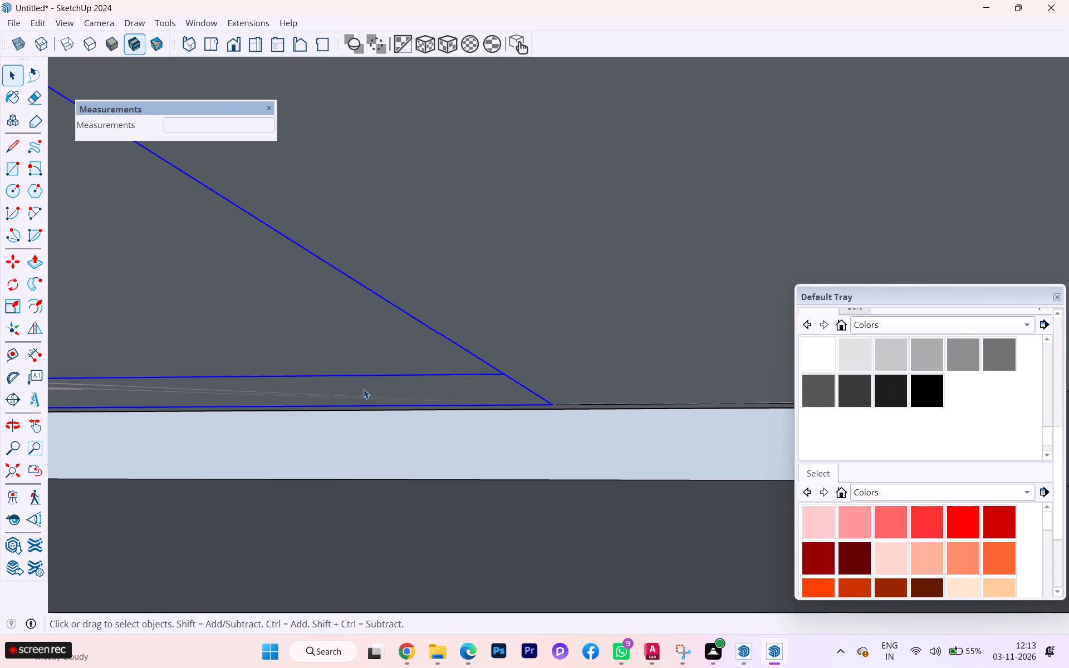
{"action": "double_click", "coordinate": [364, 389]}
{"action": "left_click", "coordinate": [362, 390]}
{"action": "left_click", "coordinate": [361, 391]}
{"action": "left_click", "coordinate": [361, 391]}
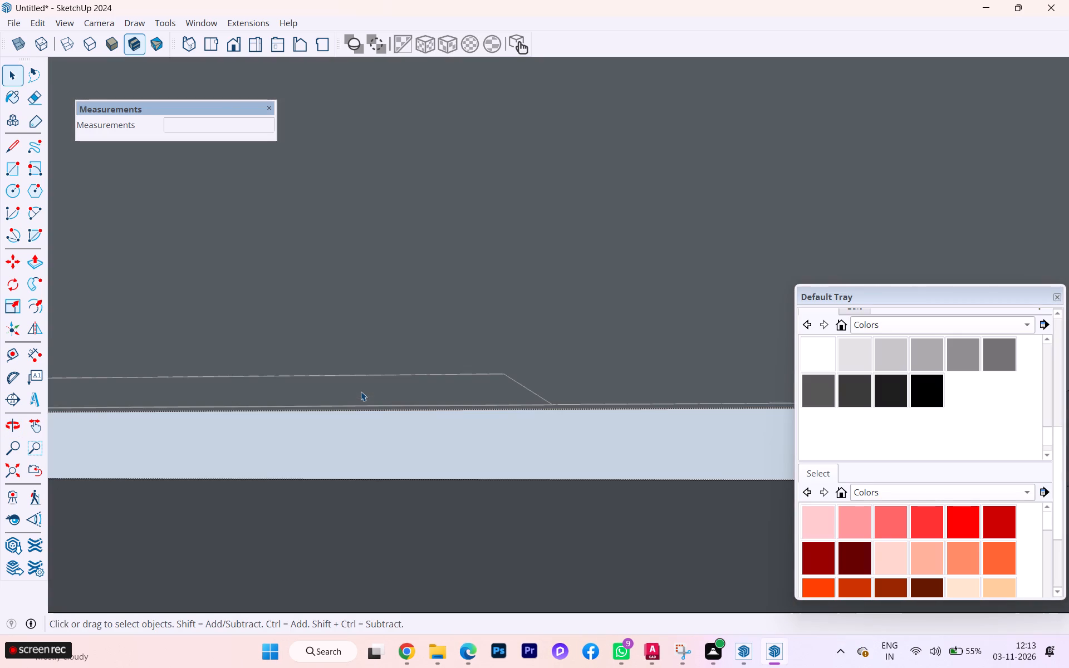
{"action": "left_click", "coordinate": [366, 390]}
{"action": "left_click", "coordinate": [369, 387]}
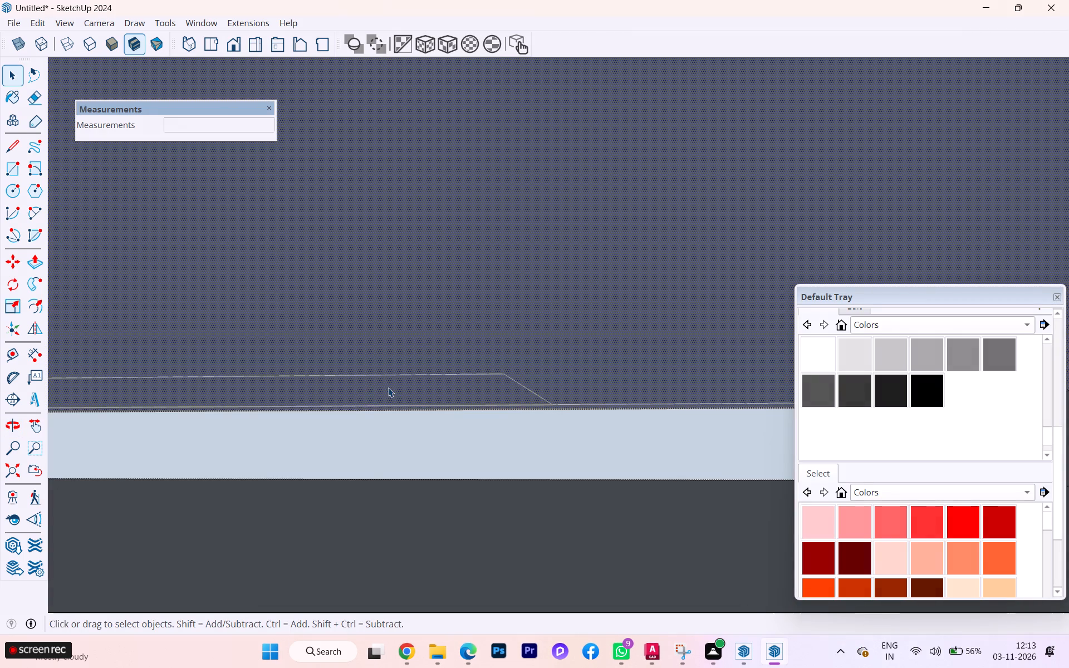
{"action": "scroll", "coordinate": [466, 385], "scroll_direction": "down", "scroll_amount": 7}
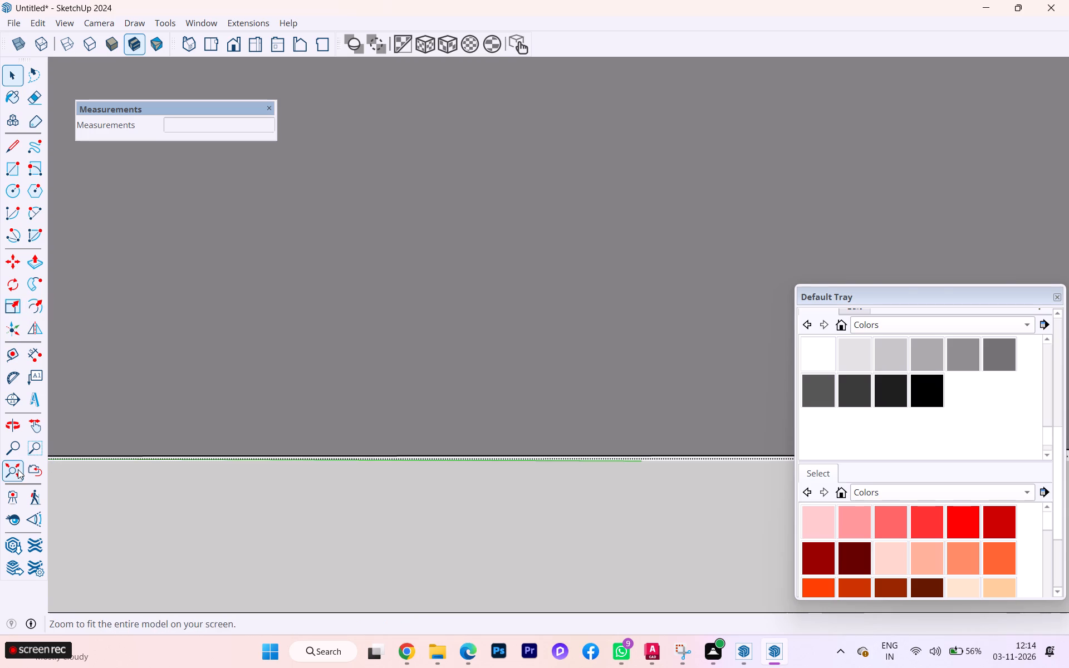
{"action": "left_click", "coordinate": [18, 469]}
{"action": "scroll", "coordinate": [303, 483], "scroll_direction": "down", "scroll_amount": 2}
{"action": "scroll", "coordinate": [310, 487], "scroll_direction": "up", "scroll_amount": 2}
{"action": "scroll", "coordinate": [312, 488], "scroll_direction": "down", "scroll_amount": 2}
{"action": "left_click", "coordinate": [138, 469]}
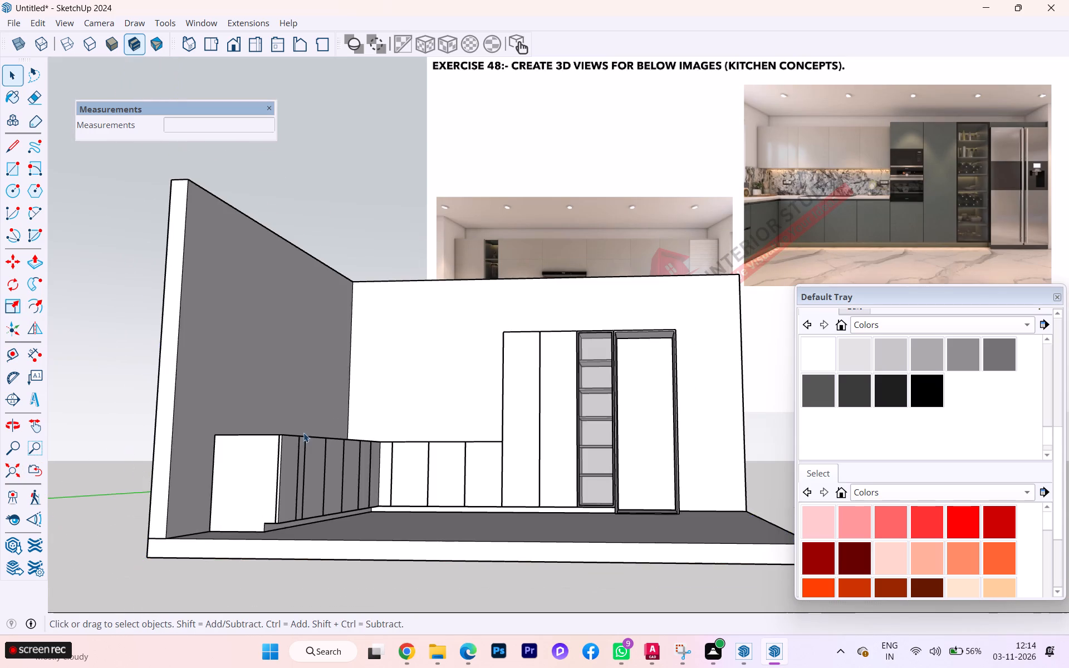
Examine the whole run of base and tall cabinets from several angles, with the reference image alongside.
{"action": "scroll", "coordinate": [326, 433], "scroll_direction": "up", "scroll_amount": 1}
{"action": "scroll", "coordinate": [326, 433], "scroll_direction": "down", "scroll_amount": 2}
{"action": "scroll", "coordinate": [326, 433], "scroll_direction": "up", "scroll_amount": 2}
{"action": "scroll", "coordinate": [326, 433], "scroll_direction": "down", "scroll_amount": 1}
{"action": "scroll", "coordinate": [326, 433], "scroll_direction": "up", "scroll_amount": 1}
{"action": "scroll", "coordinate": [490, 506], "scroll_direction": "down", "scroll_amount": 3}
{"action": "middle_click_drag", "start_coordinate": [526, 529], "coordinate": [413, 663]}
{"action": "scroll", "coordinate": [572, 439], "scroll_direction": "up", "scroll_amount": 5}
{"action": "scroll", "coordinate": [572, 438], "scroll_direction": "down", "scroll_amount": 1}
{"action": "scroll", "coordinate": [572, 438], "scroll_direction": "up", "scroll_amount": 1}
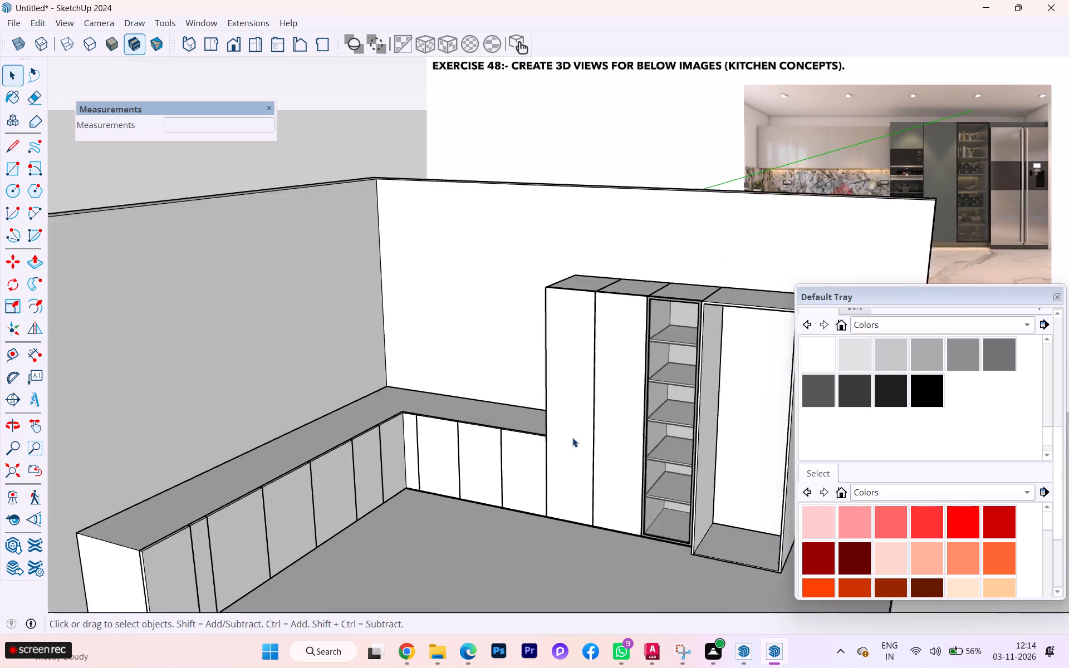
{"action": "scroll", "coordinate": [572, 438], "scroll_direction": "up", "scroll_amount": 3}
{"action": "scroll", "coordinate": [473, 430], "scroll_direction": "down", "scroll_amount": 3}
{"action": "middle_click_drag", "start_coordinate": [343, 433], "coordinate": [375, 435]}
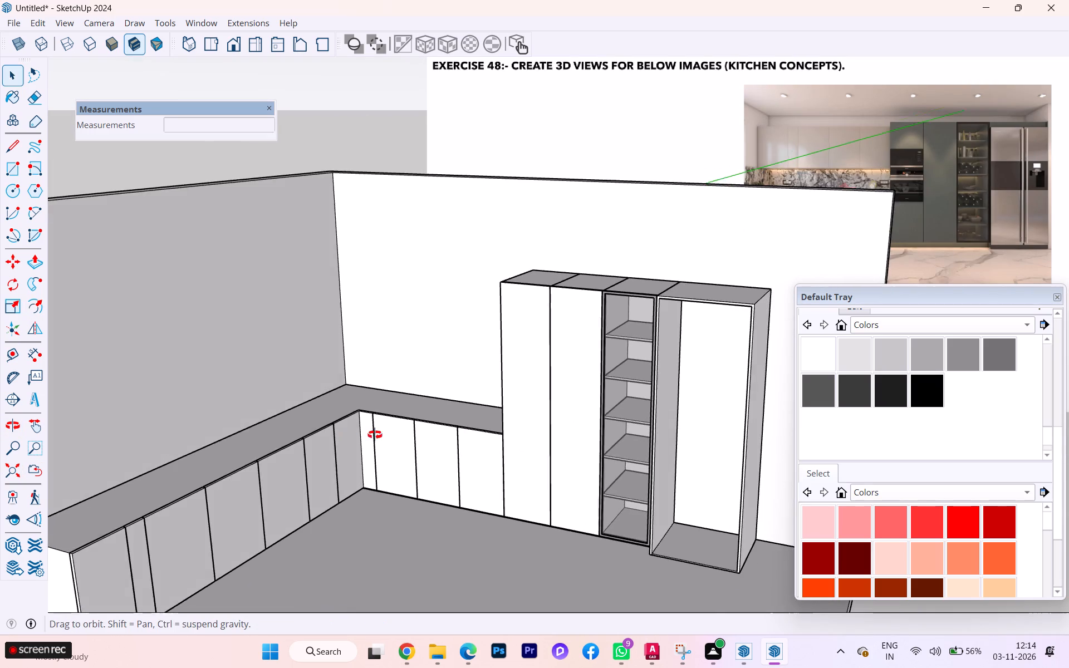
{"action": "middle_click_drag", "start_coordinate": [375, 435], "coordinate": [532, 440]}
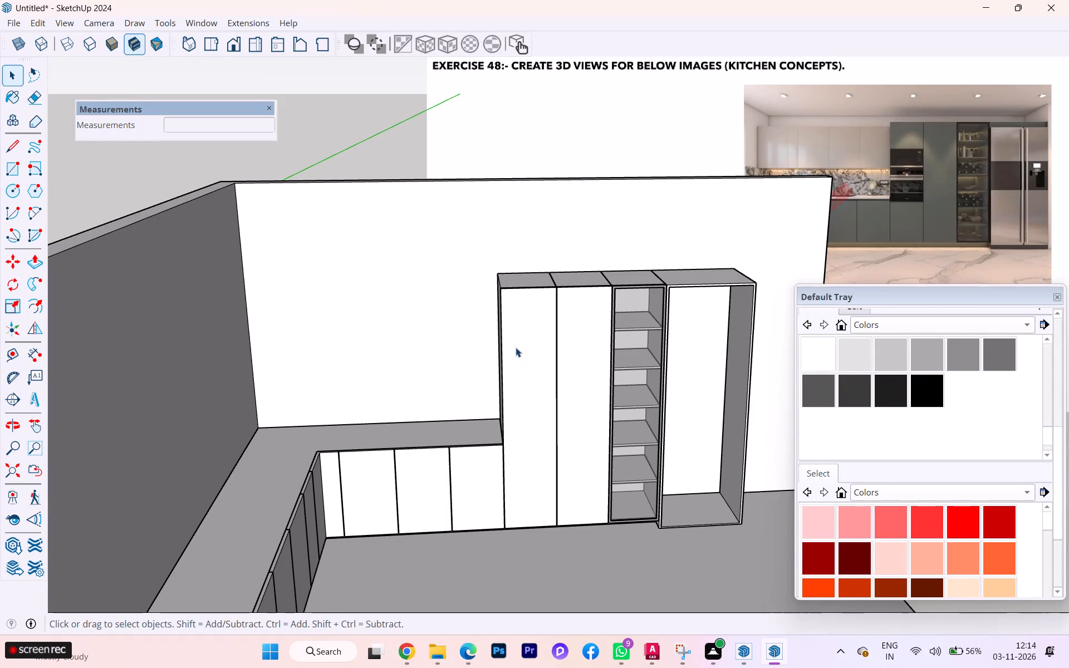
{"action": "scroll", "coordinate": [516, 347], "scroll_direction": "up", "scroll_amount": 6}
{"action": "scroll", "coordinate": [517, 346], "scroll_direction": "down", "scroll_amount": 2}
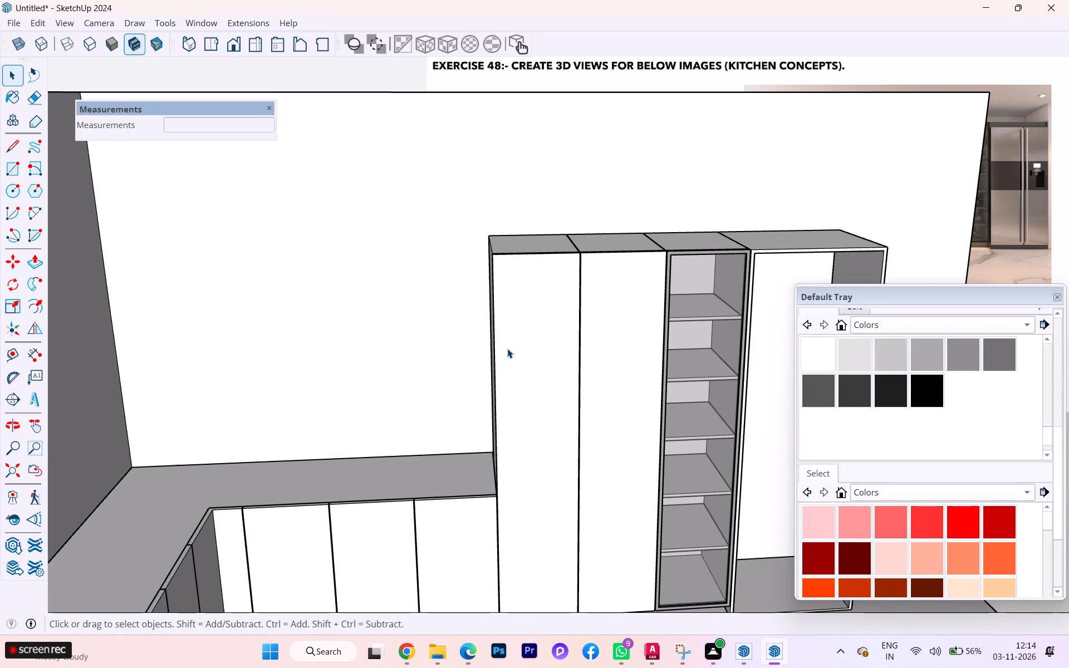
{"action": "scroll", "coordinate": [519, 338], "scroll_direction": "down", "scroll_amount": 2}
{"action": "scroll", "coordinate": [448, 357], "scroll_direction": "down", "scroll_amount": 1}
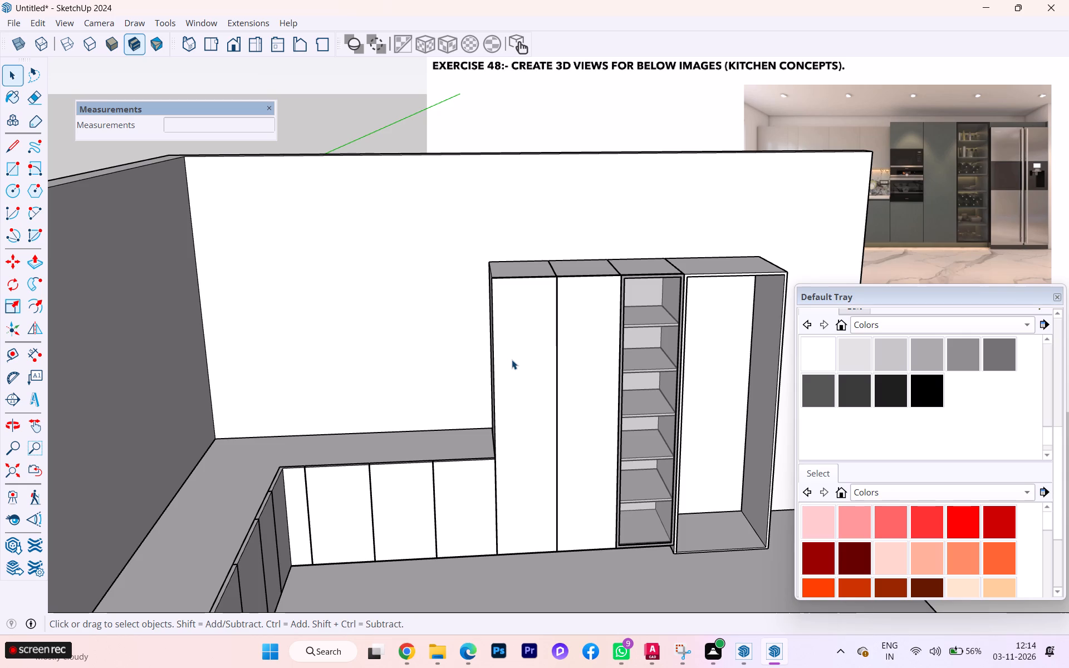
Inside the cabinet doors group, push the first tall cabinet's front panel back 1 11/16" to remove it, and leave the group.
{"action": "scroll", "coordinate": [514, 357], "scroll_direction": "up", "scroll_amount": 3}
{"action": "left_click", "coordinate": [514, 356]}
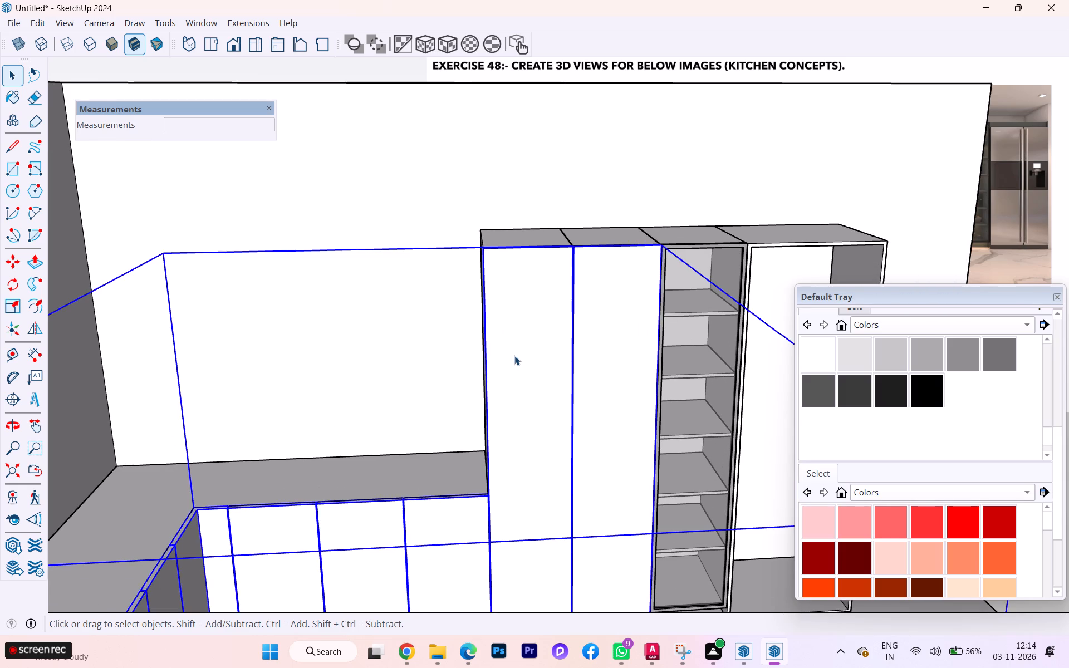
{"action": "triple_click", "coordinate": [514, 356]}
{"action": "scroll", "coordinate": [514, 356], "scroll_direction": "up", "scroll_amount": 3}
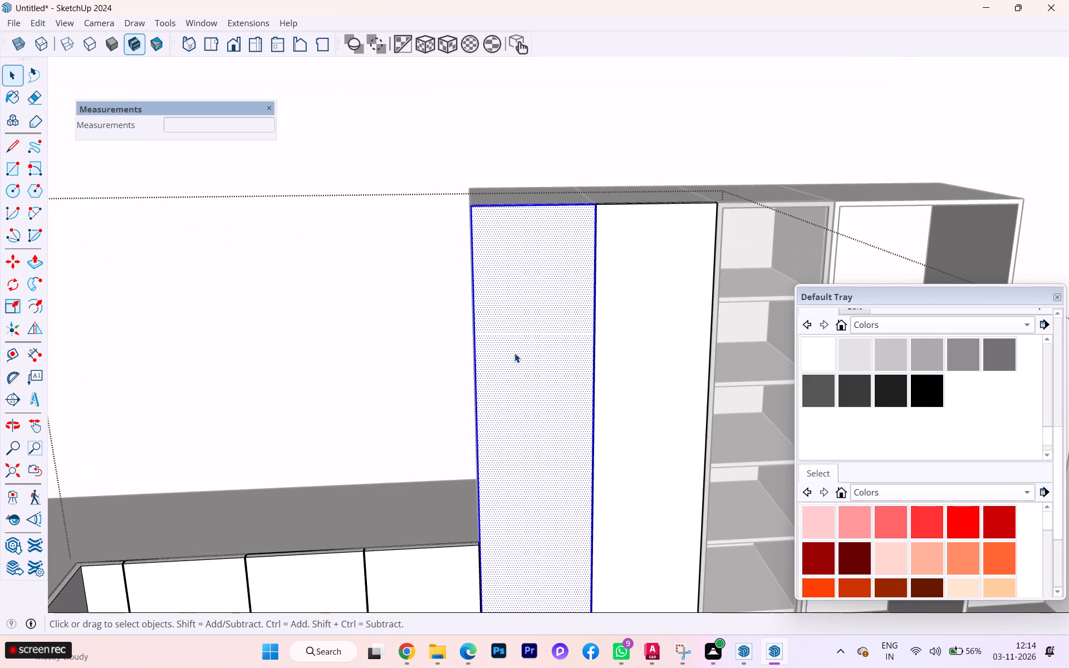
{"action": "scroll", "coordinate": [513, 360], "scroll_direction": "down", "scroll_amount": 2}
{"action": "middle_click_drag", "start_coordinate": [514, 365], "coordinate": [578, 537]}
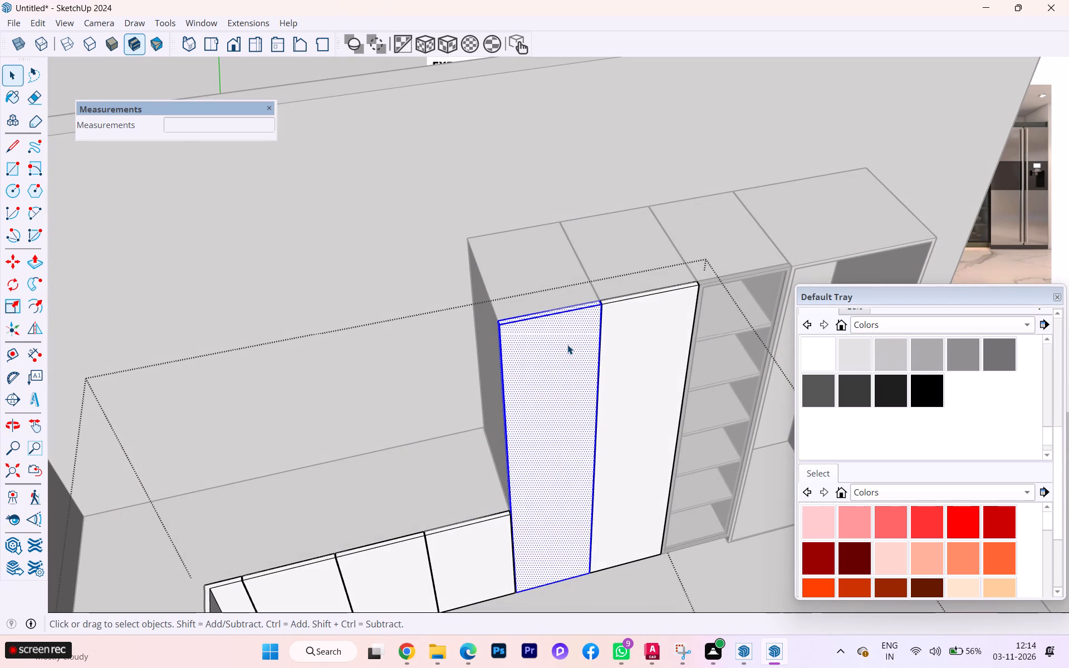
{"action": "key", "text": "p"}
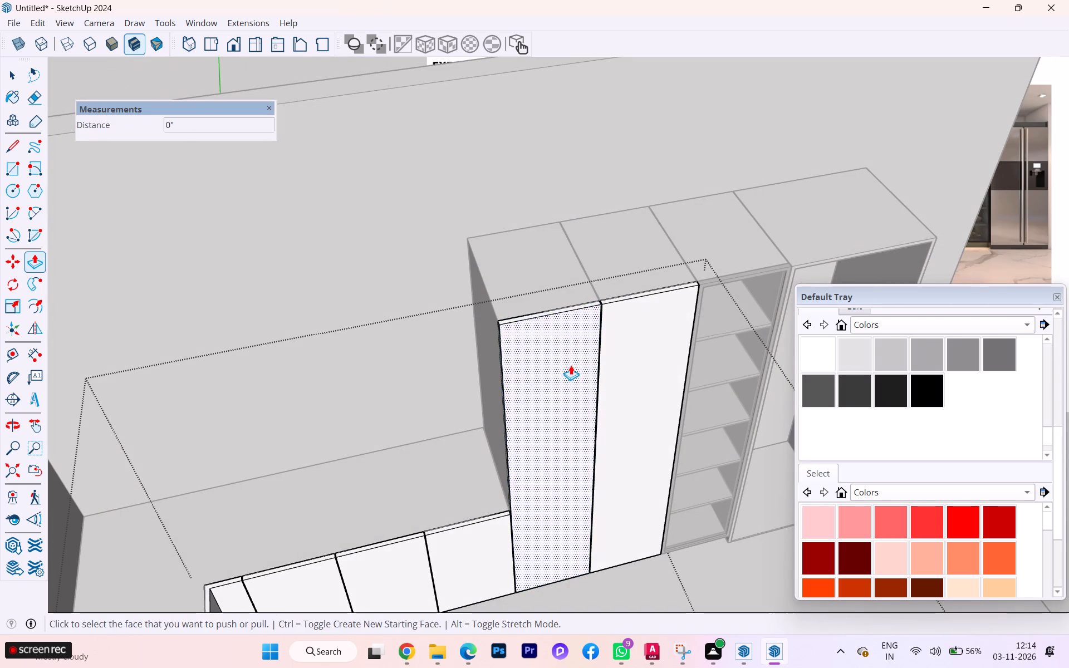
{"action": "left_click_drag", "start_coordinate": [571, 365], "coordinate": [577, 365]}
{"action": "scroll", "coordinate": [527, 349], "scroll_direction": "up", "scroll_amount": 6}
{"action": "left_click", "coordinate": [524, 348]}
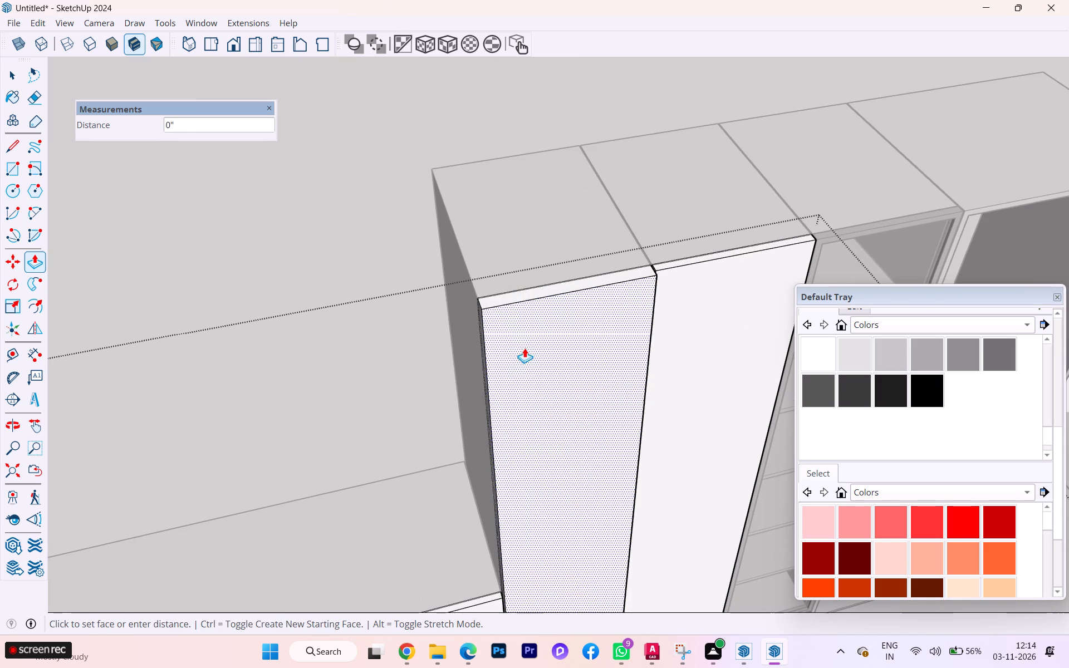
{"action": "left_click", "coordinate": [490, 300]}
{"action": "scroll", "coordinate": [473, 269], "scroll_direction": "down", "scroll_amount": 2}
{"action": "scroll", "coordinate": [469, 271], "scroll_direction": "up", "scroll_amount": 1}
{"action": "scroll", "coordinate": [467, 272], "scroll_direction": "down", "scroll_amount": 8}
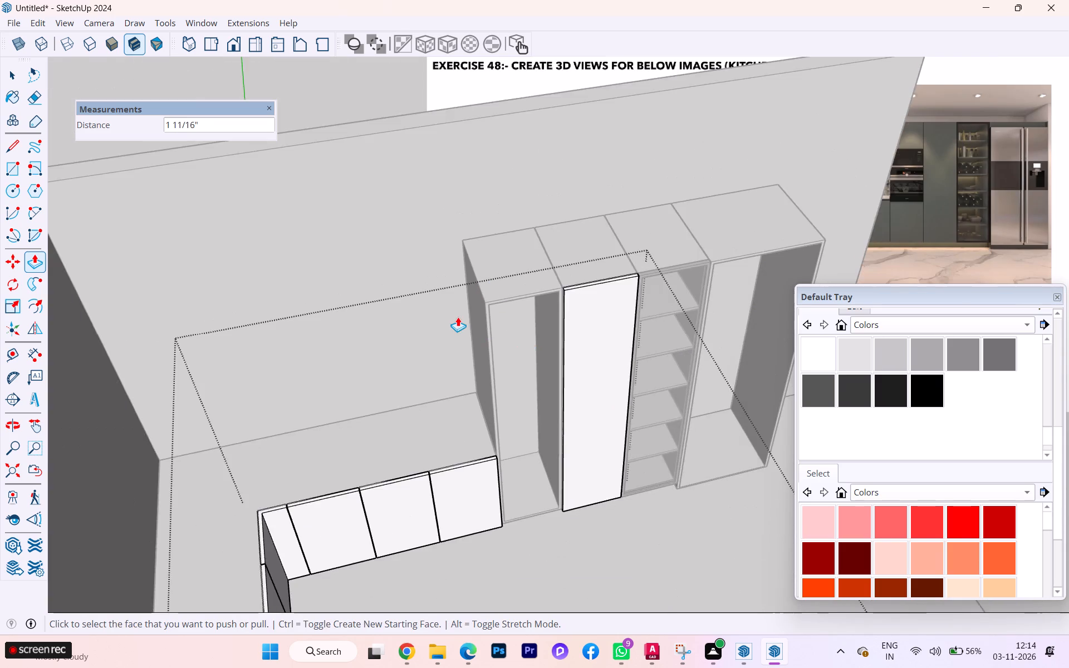
{"action": "scroll", "coordinate": [453, 318], "scroll_direction": "down", "scroll_amount": 7}
{"action": "scroll", "coordinate": [452, 320], "scroll_direction": "up", "scroll_amount": 1}
{"action": "scroll", "coordinate": [452, 320], "scroll_direction": "down", "scroll_amount": 1}
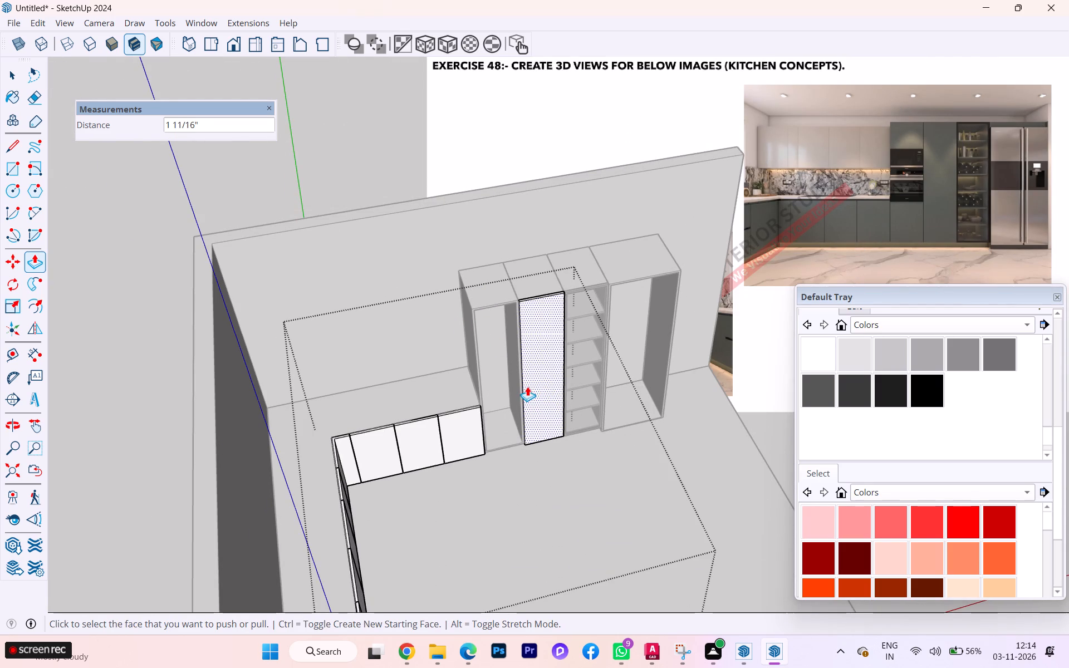
{"action": "scroll", "coordinate": [527, 379], "scroll_direction": "up", "scroll_amount": 4}
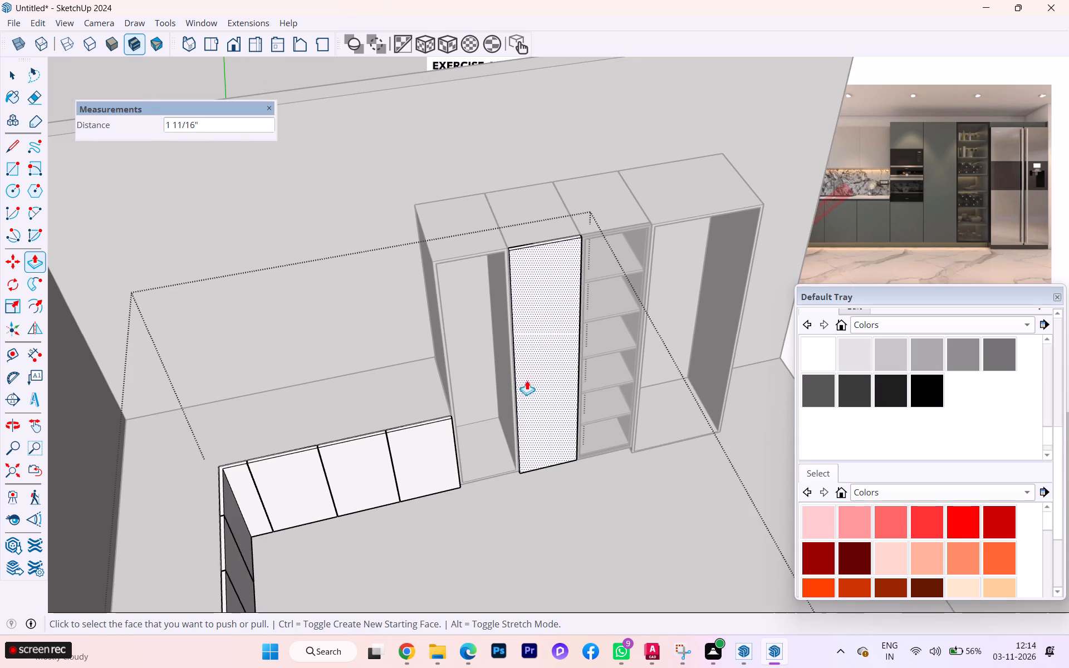
{"action": "left_click", "coordinate": [22, 77]}
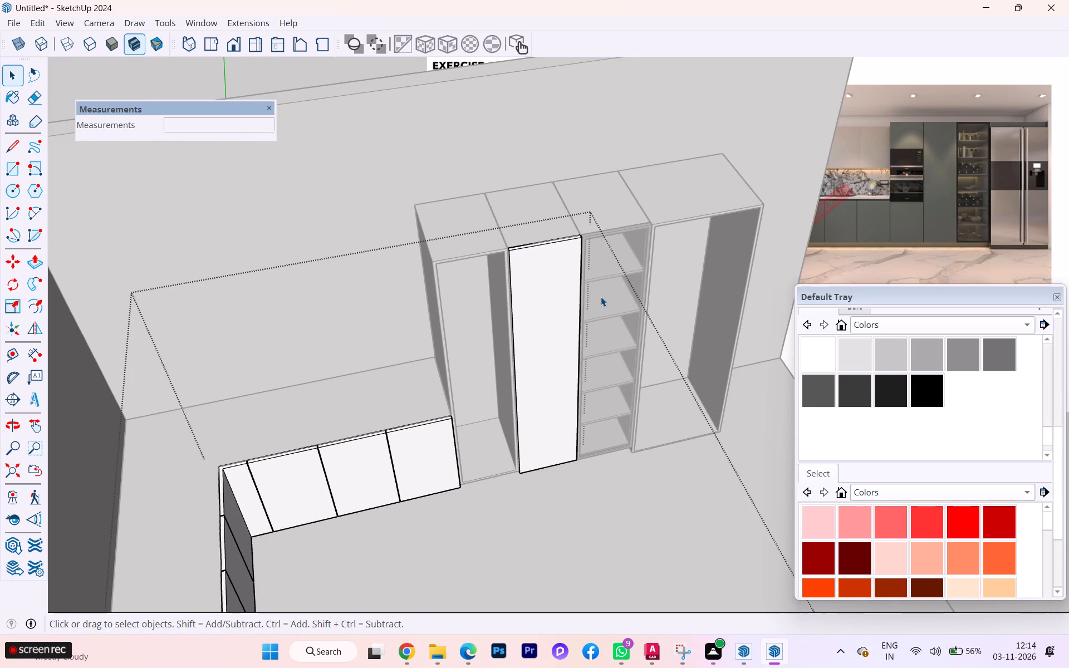
{"action": "scroll", "coordinate": [601, 321], "scroll_direction": "down", "scroll_amount": 6}
{"action": "scroll", "coordinate": [441, 303], "scroll_direction": "up", "scroll_amount": 1}
{"action": "scroll", "coordinate": [441, 304], "scroll_direction": "down", "scroll_amount": 1}
{"action": "left_click", "coordinate": [763, 395]}
{"action": "scroll", "coordinate": [429, 329], "scroll_direction": "up", "scroll_amount": 2}
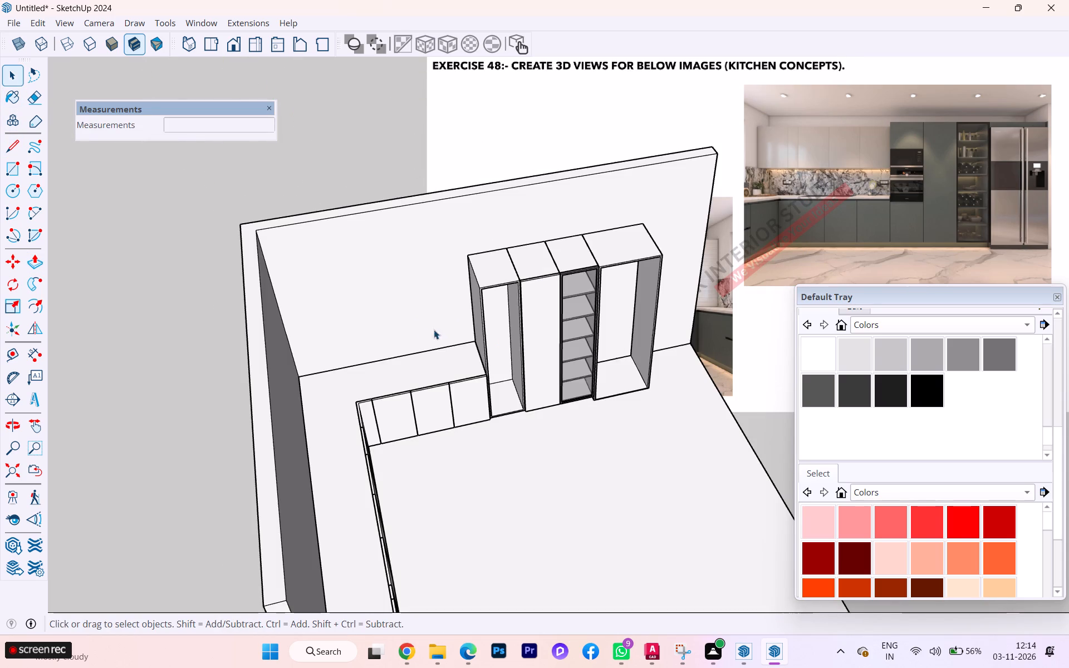
{"action": "scroll", "coordinate": [434, 330], "scroll_direction": "up", "scroll_amount": 5}
{"action": "scroll", "coordinate": [639, 338], "scroll_direction": "down", "scroll_amount": 2}
{"action": "middle_click_drag", "start_coordinate": [617, 326], "coordinate": [470, 225]}
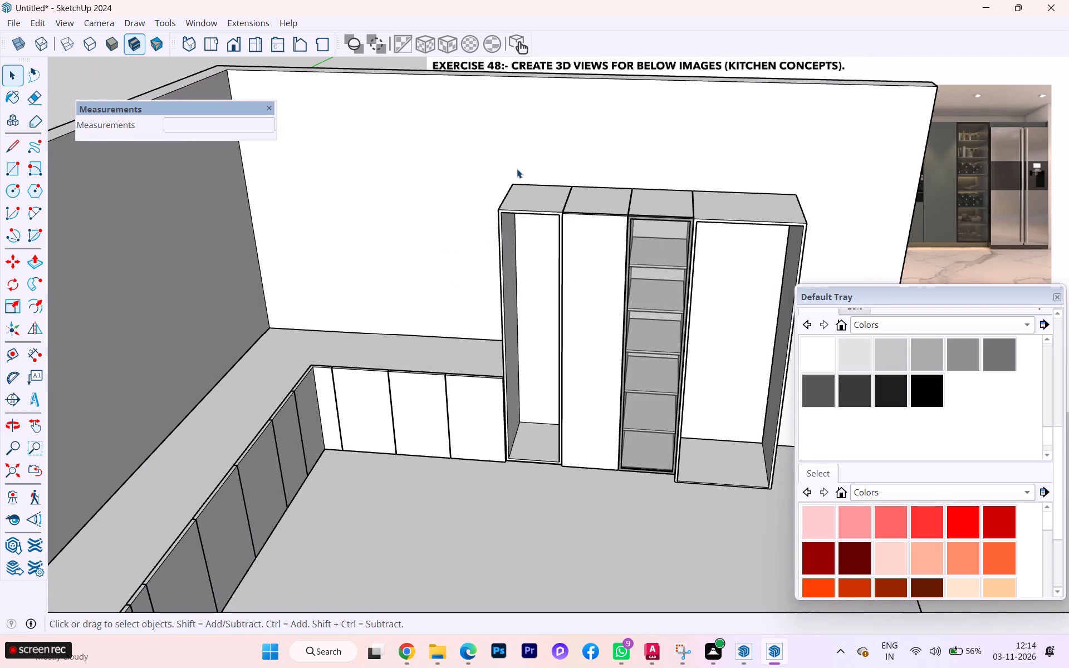
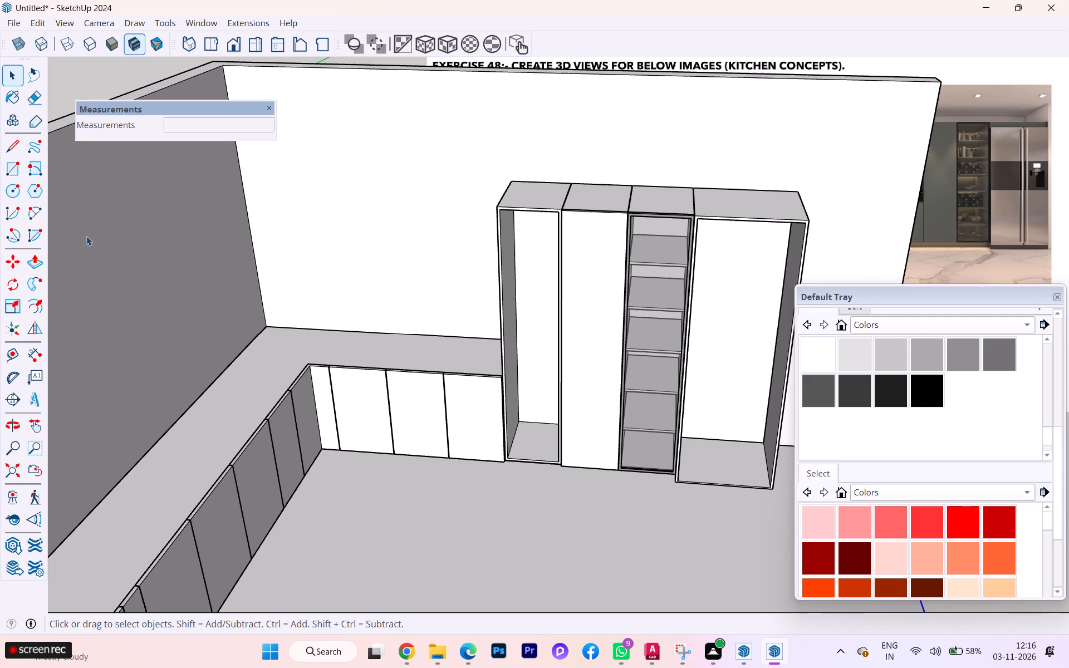
Draw a 7' 1" by 1' 6" rectangle across the first tall cabinet's open front, corner to corner.
{"action": "scroll", "coordinate": [605, 353], "scroll_direction": "down", "scroll_amount": 3}
{"action": "scroll", "coordinate": [591, 351], "scroll_direction": "up", "scroll_amount": 1}
{"action": "scroll", "coordinate": [590, 351], "scroll_direction": "down", "scroll_amount": 1}
{"action": "middle_click_drag", "start_coordinate": [572, 342], "coordinate": [609, 358]}
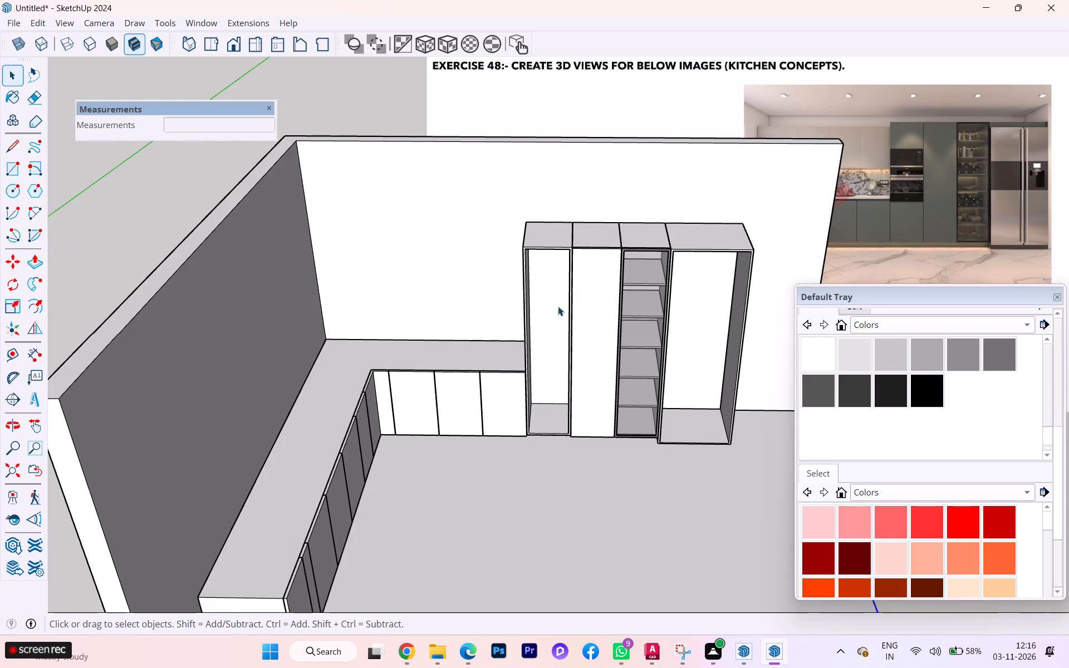
{"action": "scroll", "coordinate": [575, 271], "scroll_direction": "up", "scroll_amount": 2}
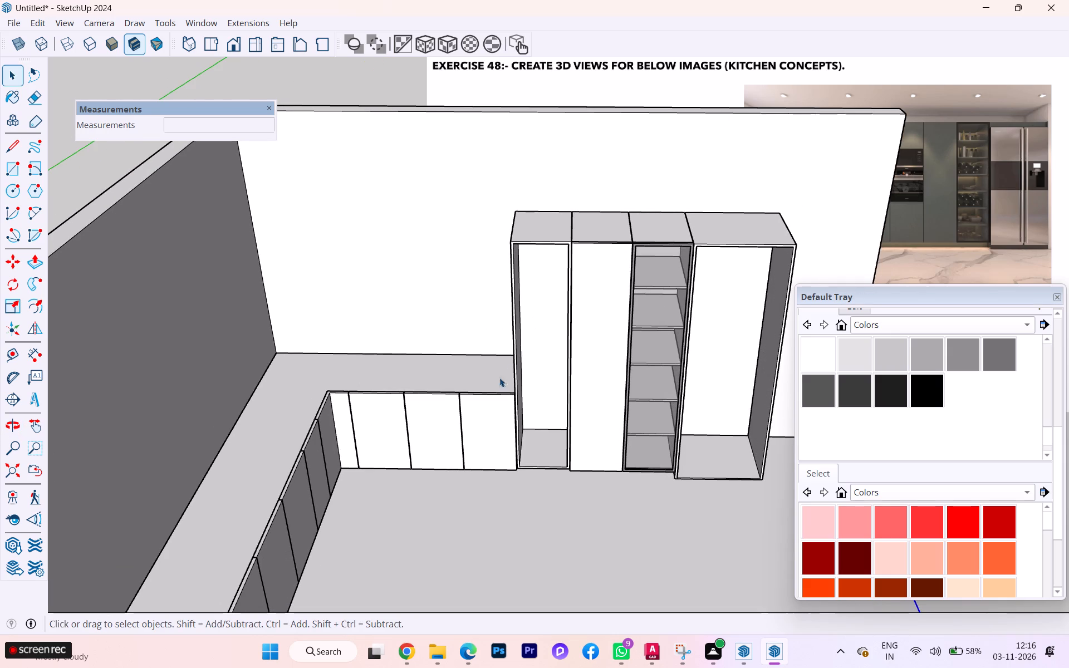
{"action": "scroll", "coordinate": [443, 379], "scroll_direction": "down", "scroll_amount": 2}
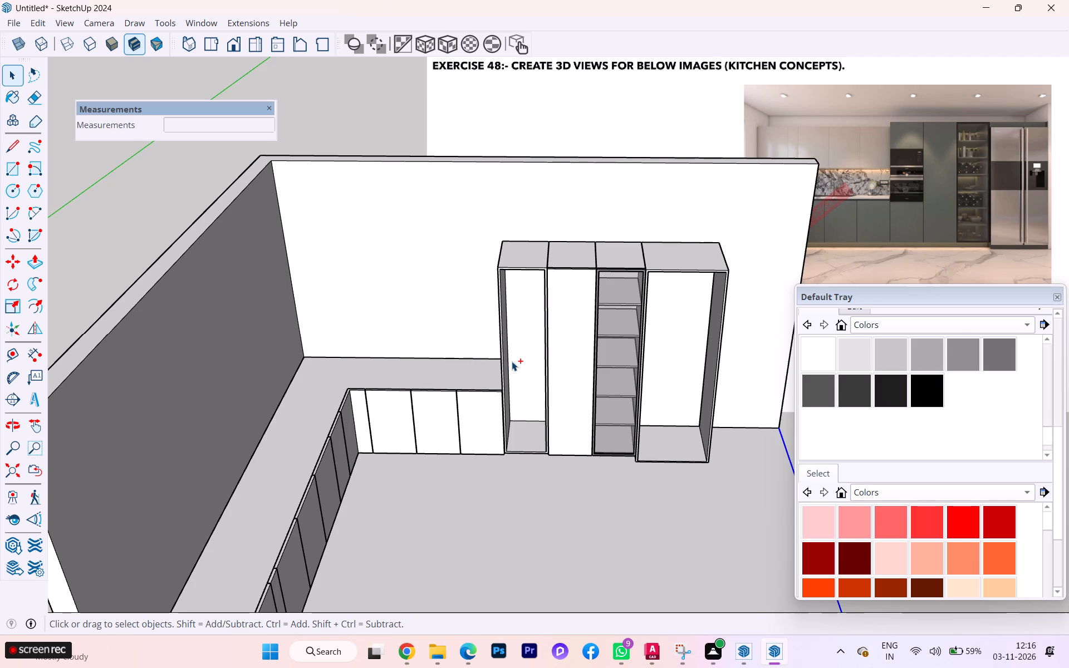
{"action": "scroll", "coordinate": [502, 405], "scroll_direction": "up", "scroll_amount": 4, "text": "ctrl"}
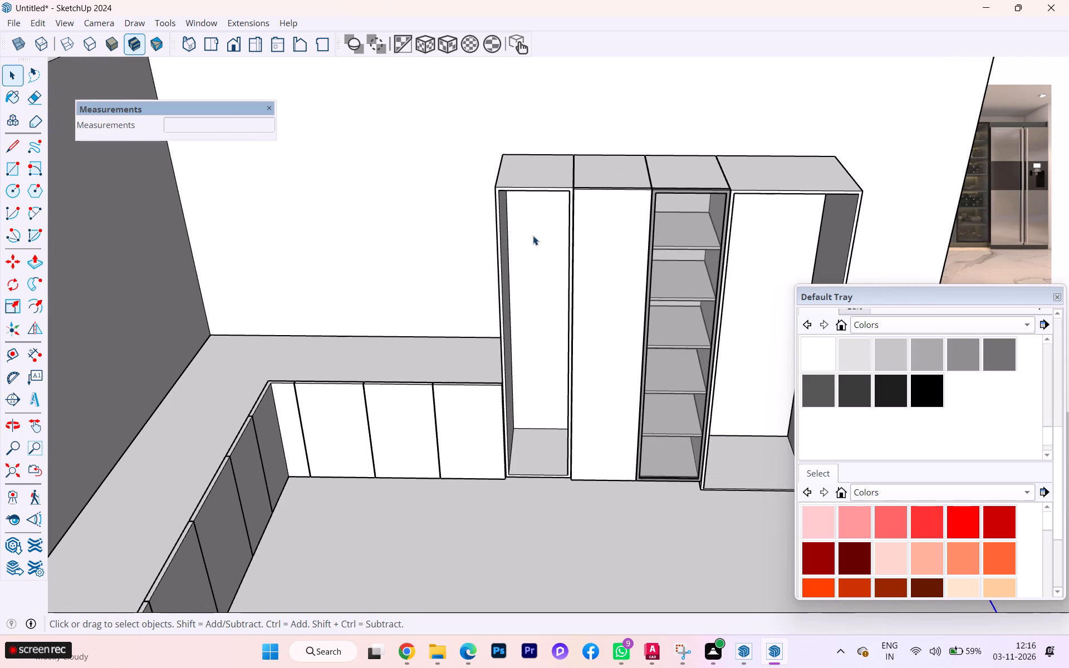
{"action": "key", "text": "r"}
{"action": "scroll", "coordinate": [507, 209], "scroll_direction": "up", "scroll_amount": 3}
{"action": "scroll", "coordinate": [507, 209], "scroll_direction": "down", "scroll_amount": 1}
{"action": "scroll", "coordinate": [507, 209], "scroll_direction": "up", "scroll_amount": 1}
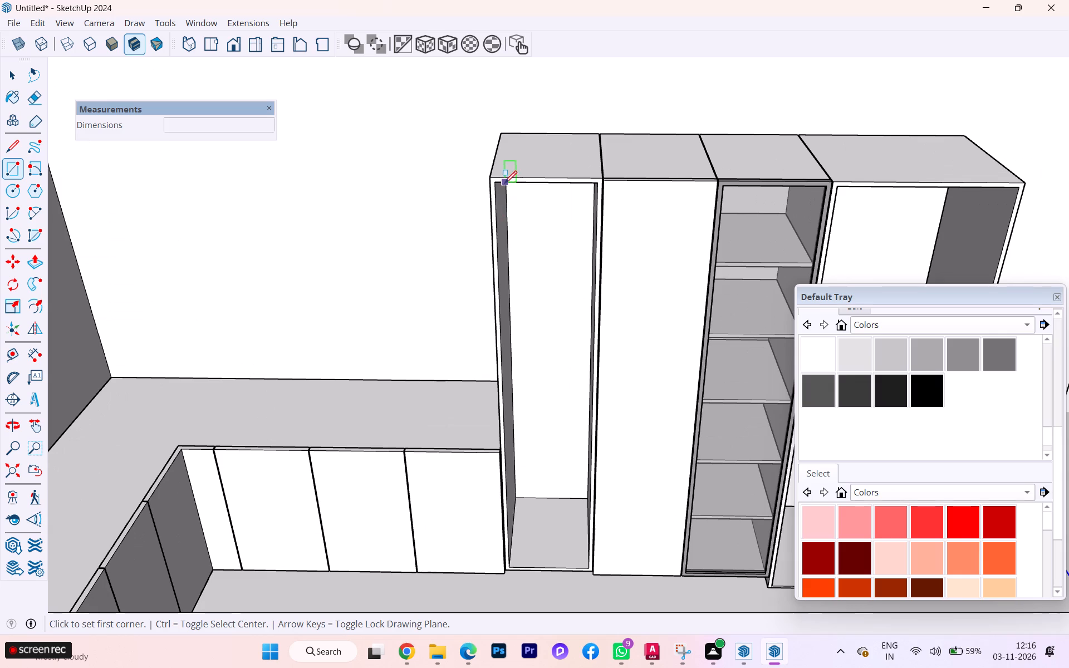
{"action": "left_click", "coordinate": [493, 179]}
{"action": "scroll", "coordinate": [501, 292], "scroll_direction": "down", "scroll_amount": 5}
{"action": "scroll", "coordinate": [460, 254], "scroll_direction": "up", "scroll_amount": 3}
{"action": "scroll", "coordinate": [453, 247], "scroll_direction": "down", "scroll_amount": 2}
{"action": "scroll", "coordinate": [556, 483], "scroll_direction": "up", "scroll_amount": 15}
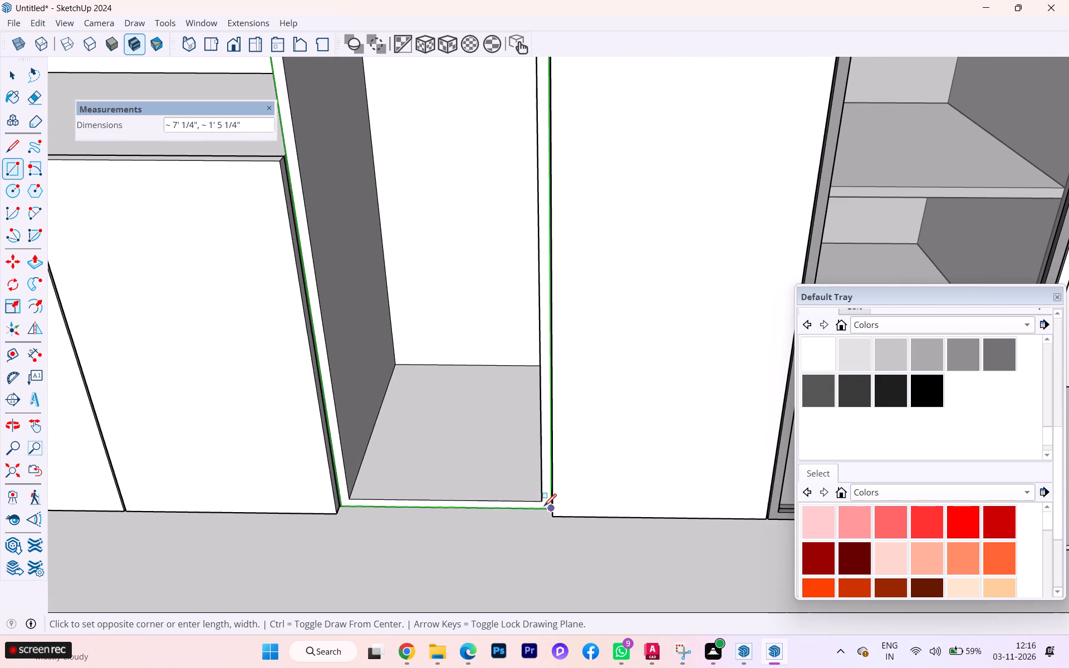
{"action": "scroll", "coordinate": [547, 507], "scroll_direction": "up", "scroll_amount": 4}
{"action": "scroll", "coordinate": [547, 507], "scroll_direction": "down", "scroll_amount": 2}
{"action": "scroll", "coordinate": [547, 507], "scroll_direction": "up", "scroll_amount": 5}
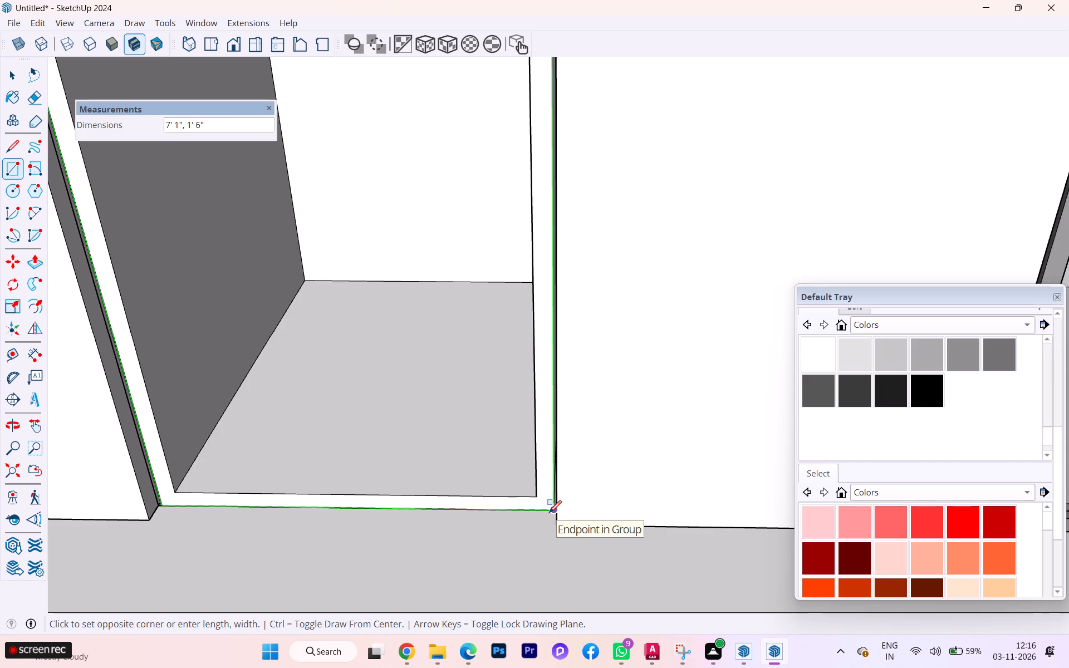
{"action": "left_click", "coordinate": [549, 513]}
{"action": "scroll", "coordinate": [344, 343], "scroll_direction": "down", "scroll_amount": 5}
{"action": "key", "text": "space"}
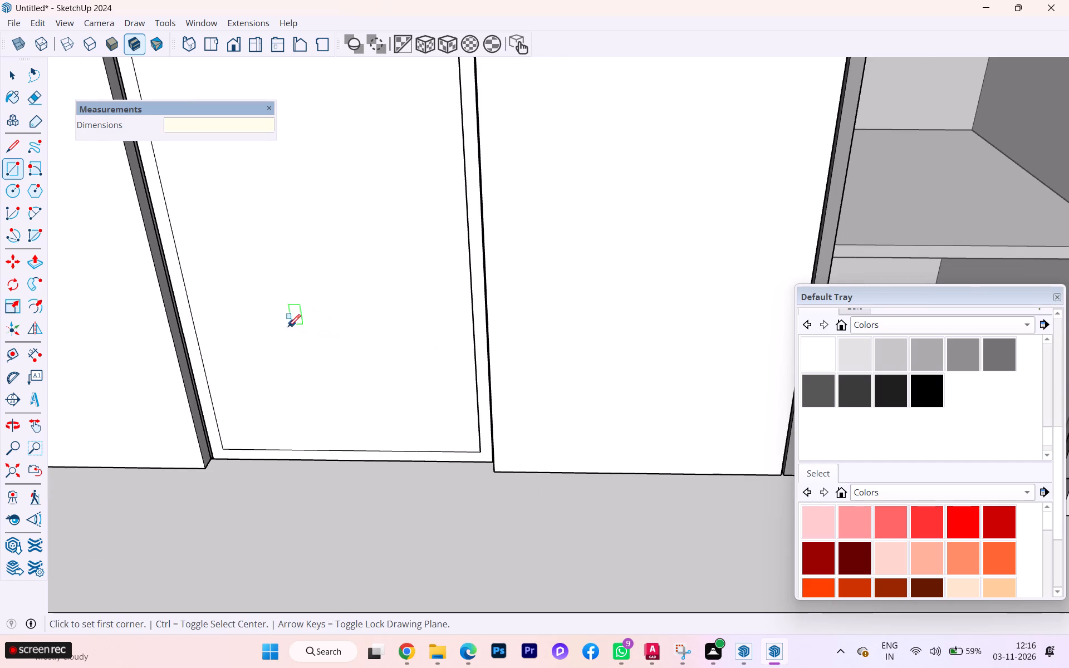
Extrude the rectangle on the first tall cabinet's front 1" outward to form a door panel.
{"action": "key", "text": "p"}
{"action": "left_click", "coordinate": [316, 325]}
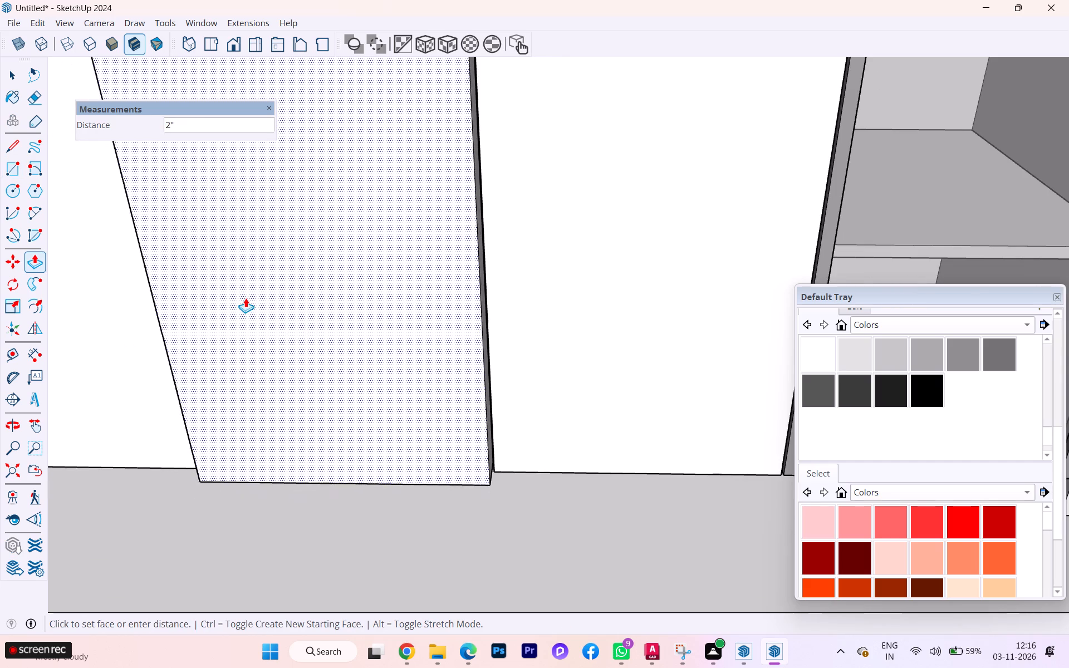
{"action": "scroll", "coordinate": [265, 305], "scroll_direction": "down", "scroll_amount": 3}
{"action": "scroll", "coordinate": [271, 308], "scroll_direction": "up", "scroll_amount": 1}
{"action": "left_click", "coordinate": [555, 278]}
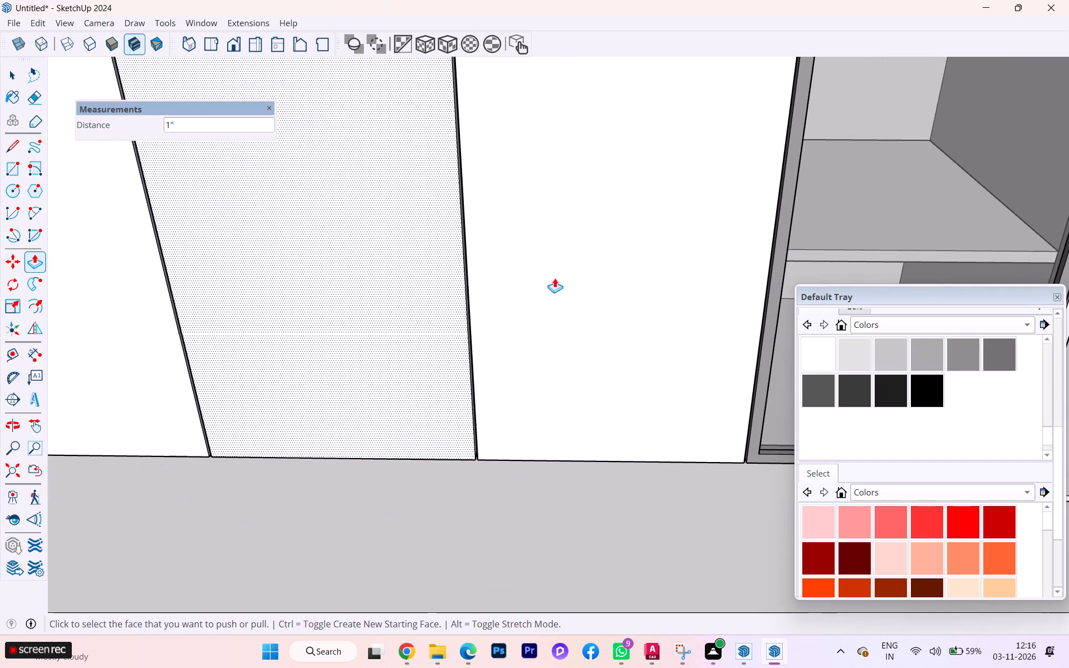
Make the whole new door panel on the first tall cabinet into a group.
{"action": "scroll", "coordinate": [397, 293], "scroll_direction": "down", "scroll_amount": 5}
{"action": "middle_click_drag", "start_coordinate": [427, 300], "coordinate": [671, 361]}
{"action": "scroll", "coordinate": [685, 367], "scroll_direction": "down", "scroll_amount": 9}
{"action": "scroll", "coordinate": [634, 378], "scroll_direction": "up", "scroll_amount": 1}
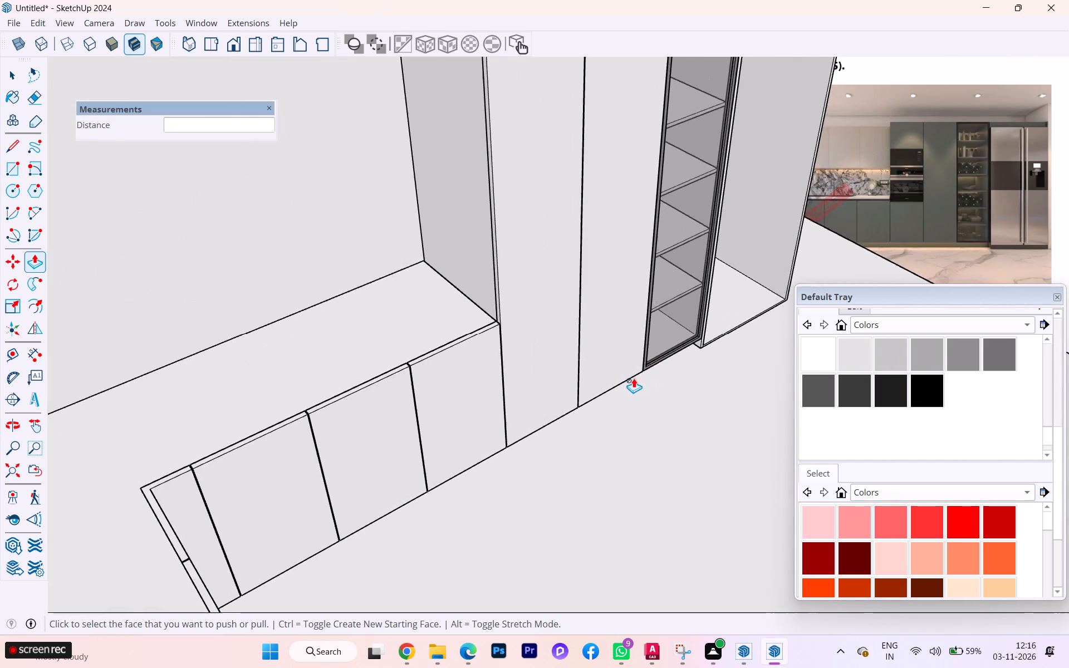
{"action": "scroll", "coordinate": [620, 375], "scroll_direction": "down", "scroll_amount": 5}
{"action": "scroll", "coordinate": [609, 377], "scroll_direction": "up", "scroll_amount": 1}
{"action": "left_click", "coordinate": [12, 78]}
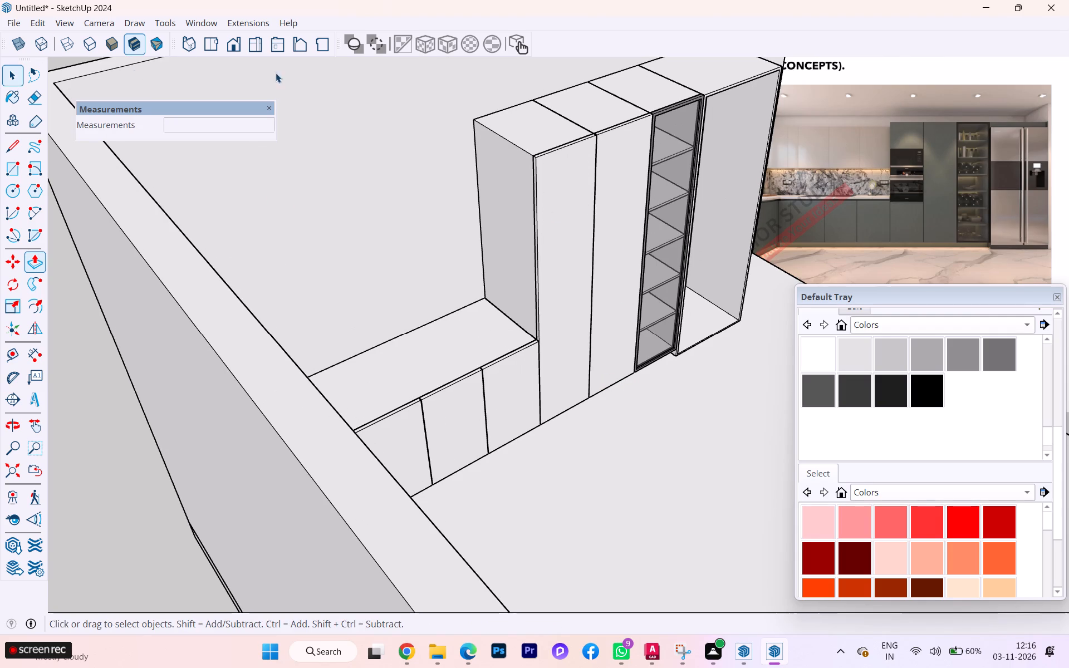
{"action": "triple_click", "coordinate": [561, 177]}
{"action": "right_click", "coordinate": [561, 177]}
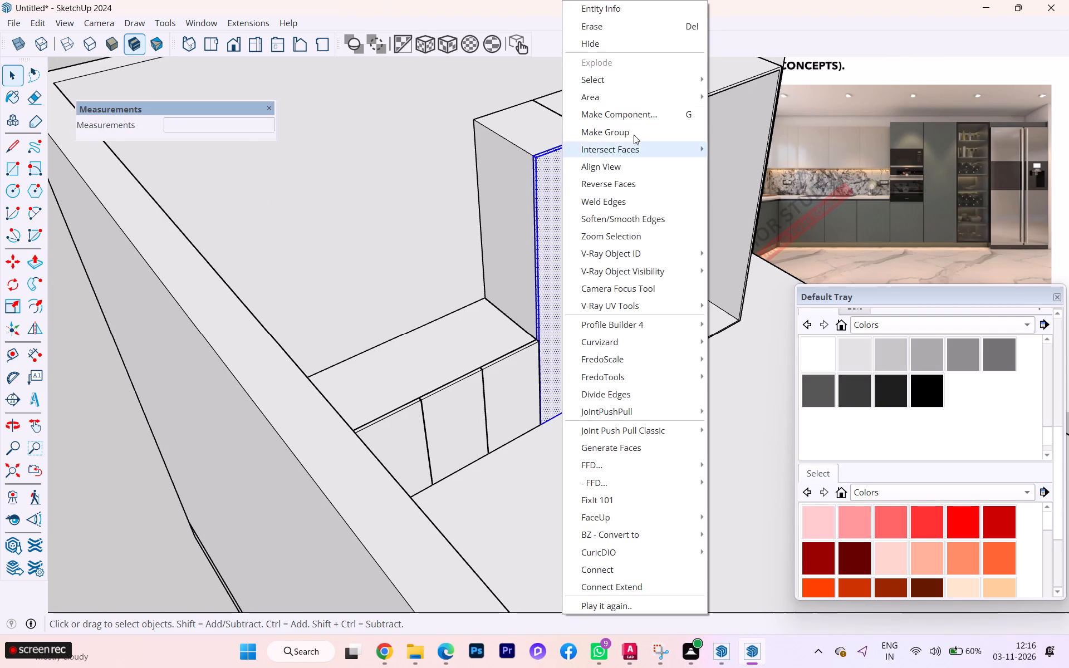
{"action": "left_click", "coordinate": [639, 131]}
Examine the grouped door panel's top edge and its fit with the neighbouring cabinets, near and from afar, alongside the reference image.
{"action": "scroll", "coordinate": [556, 148], "scroll_direction": "up", "scroll_amount": 4}
{"action": "scroll", "coordinate": [555, 287], "scroll_direction": "up", "scroll_amount": 5}
{"action": "scroll", "coordinate": [512, 156], "scroll_direction": "up", "scroll_amount": 3}
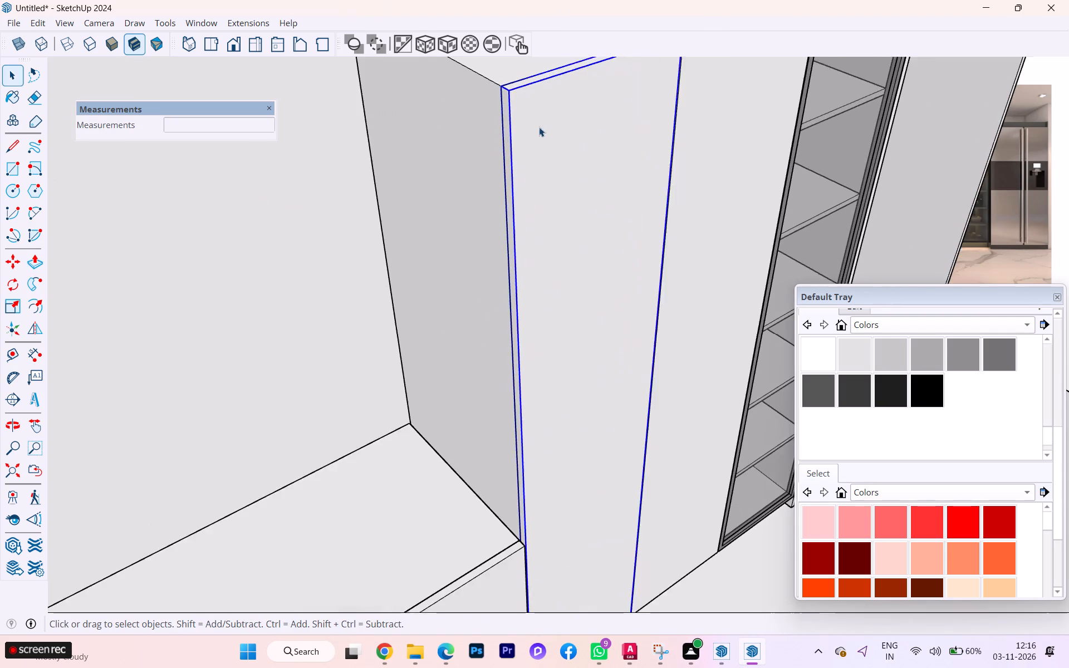
{"action": "scroll", "coordinate": [540, 126], "scroll_direction": "down", "scroll_amount": 3}
{"action": "middle_click_drag", "start_coordinate": [545, 153], "coordinate": [525, 297]}
{"action": "scroll", "coordinate": [506, 339], "scroll_direction": "down", "scroll_amount": 2}
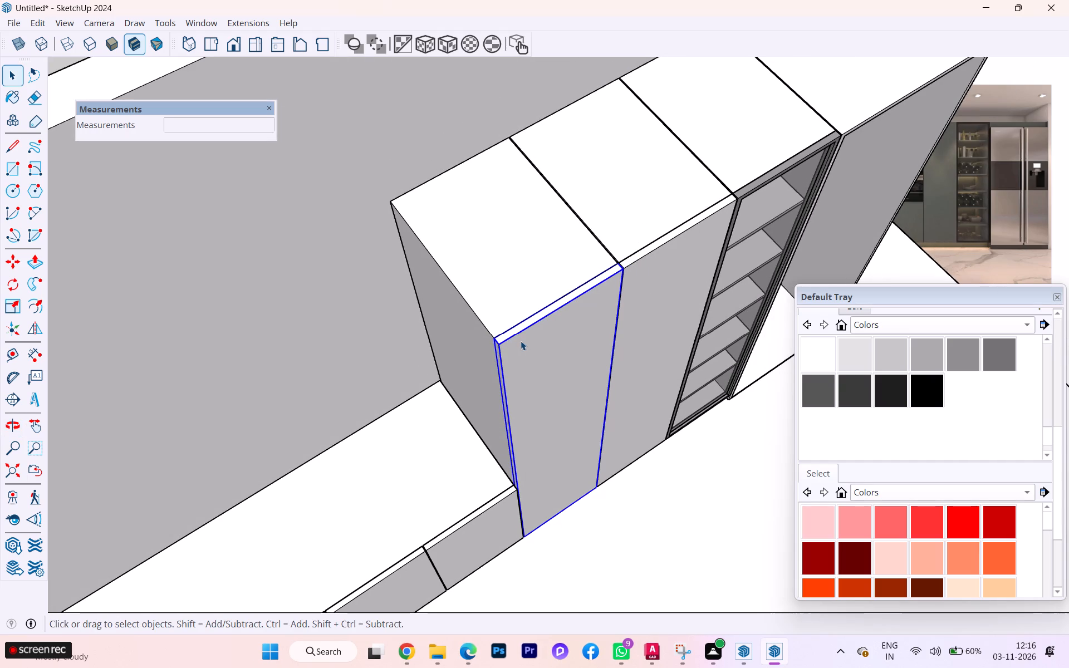
{"action": "key", "text": "F7"}
{"action": "key", "text": "p"}
{"action": "key", "text": "p"}
{"action": "scroll", "coordinate": [524, 318], "scroll_direction": "up", "scroll_amount": 4}
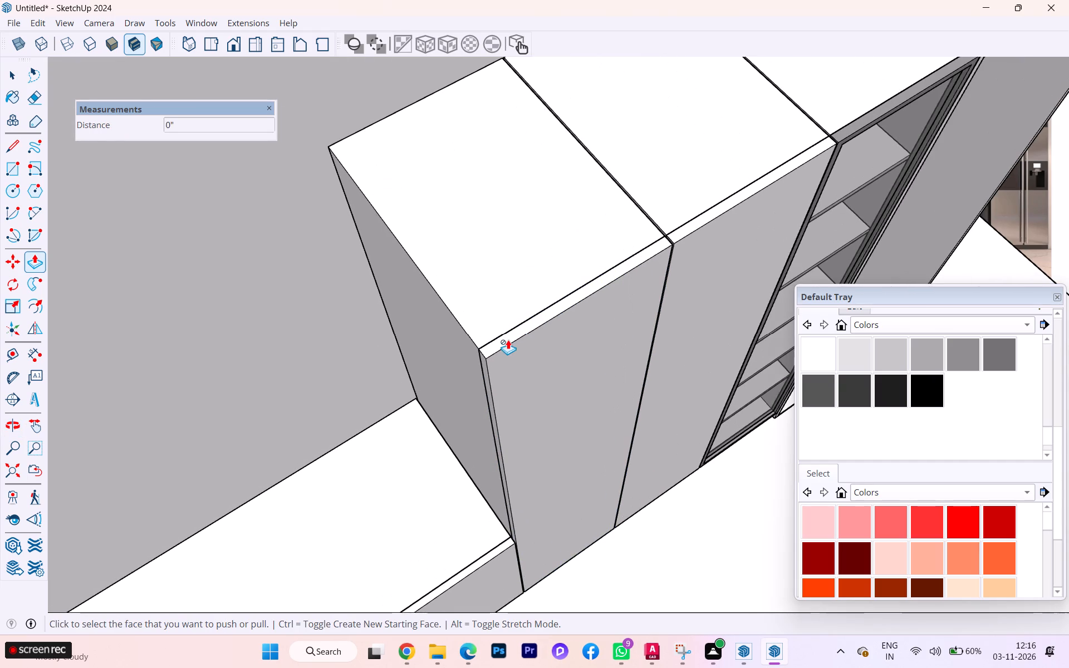
{"action": "scroll", "coordinate": [500, 349], "scroll_direction": "up", "scroll_amount": 1}
{"action": "scroll", "coordinate": [497, 352], "scroll_direction": "down", "scroll_amount": 1}
{"action": "scroll", "coordinate": [490, 358], "scroll_direction": "up", "scroll_amount": 4}
{"action": "scroll", "coordinate": [483, 337], "scroll_direction": "down", "scroll_amount": 3}
{"action": "scroll", "coordinate": [486, 336], "scroll_direction": "up", "scroll_amount": 1}
{"action": "scroll", "coordinate": [487, 335], "scroll_direction": "down", "scroll_amount": 2}
{"action": "scroll", "coordinate": [489, 331], "scroll_direction": "up", "scroll_amount": 1}
{"action": "scroll", "coordinate": [491, 329], "scroll_direction": "down", "scroll_amount": 1}
{"action": "middle_click_drag", "start_coordinate": [480, 310], "coordinate": [419, 228]}
{"action": "scroll", "coordinate": [395, 253], "scroll_direction": "down", "scroll_amount": 1}
{"action": "scroll", "coordinate": [394, 254], "scroll_direction": "up", "scroll_amount": 1}
{"action": "scroll", "coordinate": [392, 257], "scroll_direction": "down", "scroll_amount": 1}
{"action": "scroll", "coordinate": [391, 258], "scroll_direction": "up", "scroll_amount": 1}
{"action": "scroll", "coordinate": [388, 262], "scroll_direction": "down", "scroll_amount": 1}
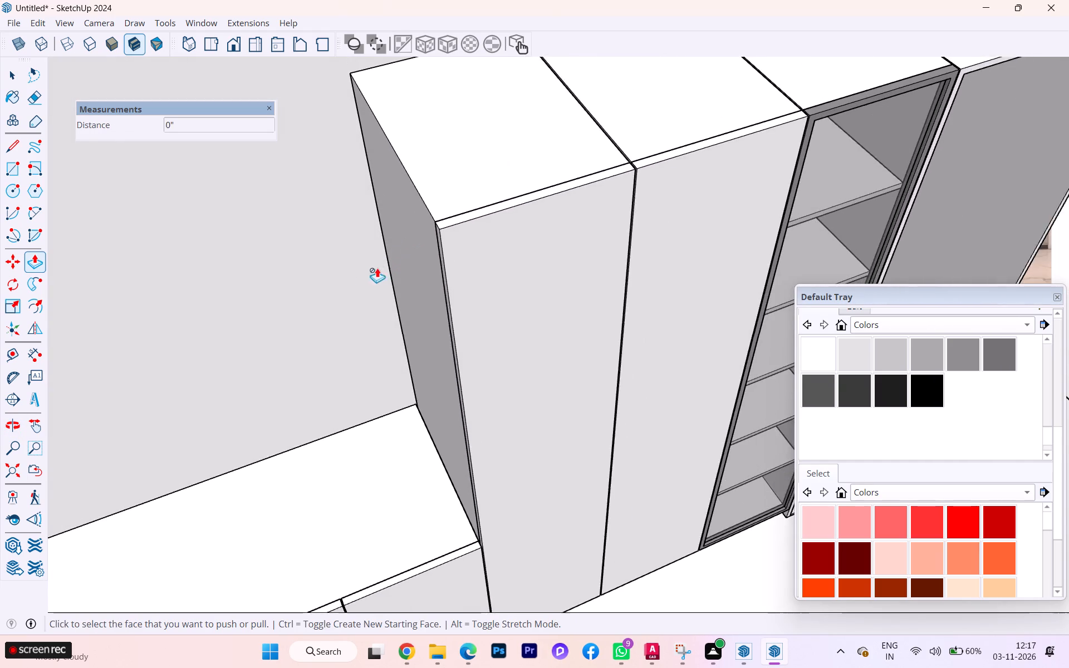
{"action": "scroll", "coordinate": [377, 268], "scroll_direction": "down", "scroll_amount": 3}
{"action": "scroll", "coordinate": [327, 276], "scroll_direction": "up", "scroll_amount": 1}
{"action": "scroll", "coordinate": [327, 276], "scroll_direction": "down", "scroll_amount": 1}
{"action": "scroll", "coordinate": [327, 276], "scroll_direction": "up", "scroll_amount": 1}
{"action": "scroll", "coordinate": [325, 278], "scroll_direction": "down", "scroll_amount": 1}
{"action": "scroll", "coordinate": [324, 279], "scroll_direction": "up", "scroll_amount": 1}
{"action": "scroll", "coordinate": [324, 280], "scroll_direction": "down", "scroll_amount": 4}
{"action": "scroll", "coordinate": [323, 283], "scroll_direction": "up", "scroll_amount": 2}
{"action": "scroll", "coordinate": [323, 283], "scroll_direction": "down", "scroll_amount": 13}
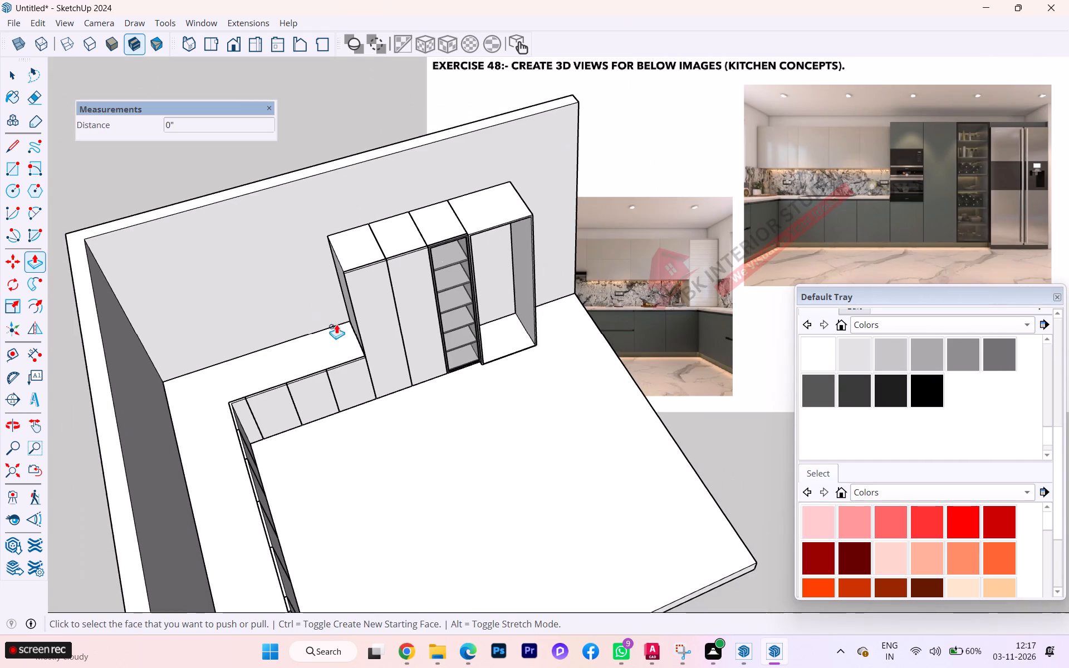
{"action": "scroll", "coordinate": [356, 343], "scroll_direction": "up", "scroll_amount": 1}
{"action": "scroll", "coordinate": [356, 343], "scroll_direction": "down", "scroll_amount": 1}
{"action": "scroll", "coordinate": [356, 343], "scroll_direction": "up", "scroll_amount": 2}
{"action": "scroll", "coordinate": [357, 327], "scroll_direction": "down", "scroll_amount": 2}
{"action": "scroll", "coordinate": [362, 337], "scroll_direction": "up", "scroll_amount": 2}
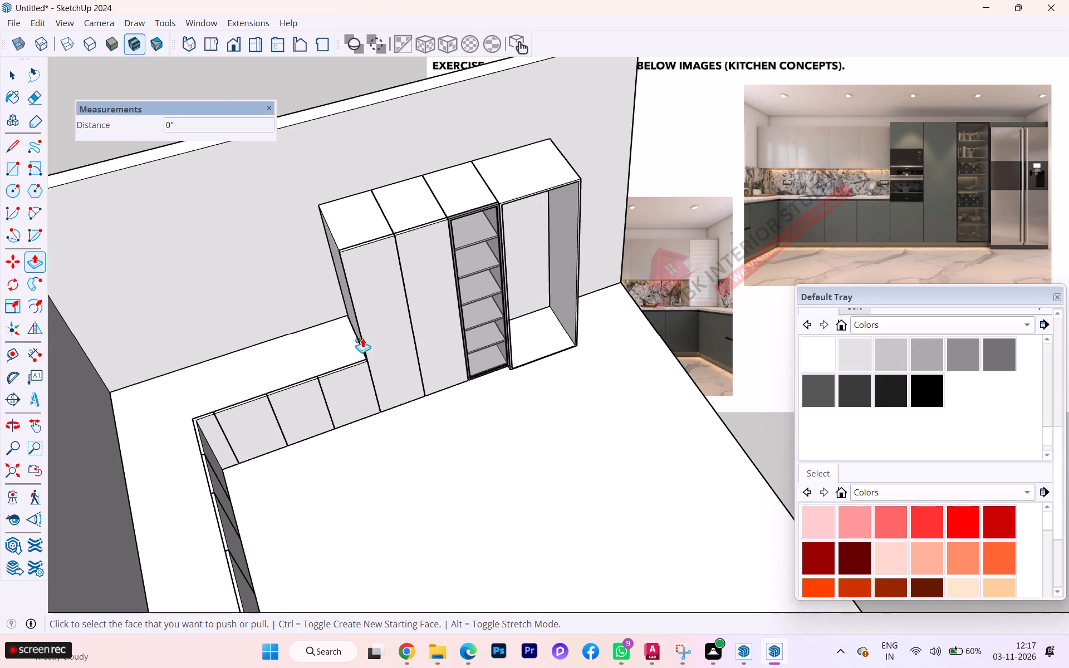
{"action": "scroll", "coordinate": [356, 344], "scroll_direction": "up", "scroll_amount": 1}
{"action": "scroll", "coordinate": [356, 345], "scroll_direction": "down", "scroll_amount": 2}
{"action": "scroll", "coordinate": [354, 348], "scroll_direction": "up", "scroll_amount": 1}
Inside the first tall cabinet's door panel group, push the top face down 4' 6" to the countertop level, and leave the group.
{"action": "left_click", "coordinate": [12, 85]}
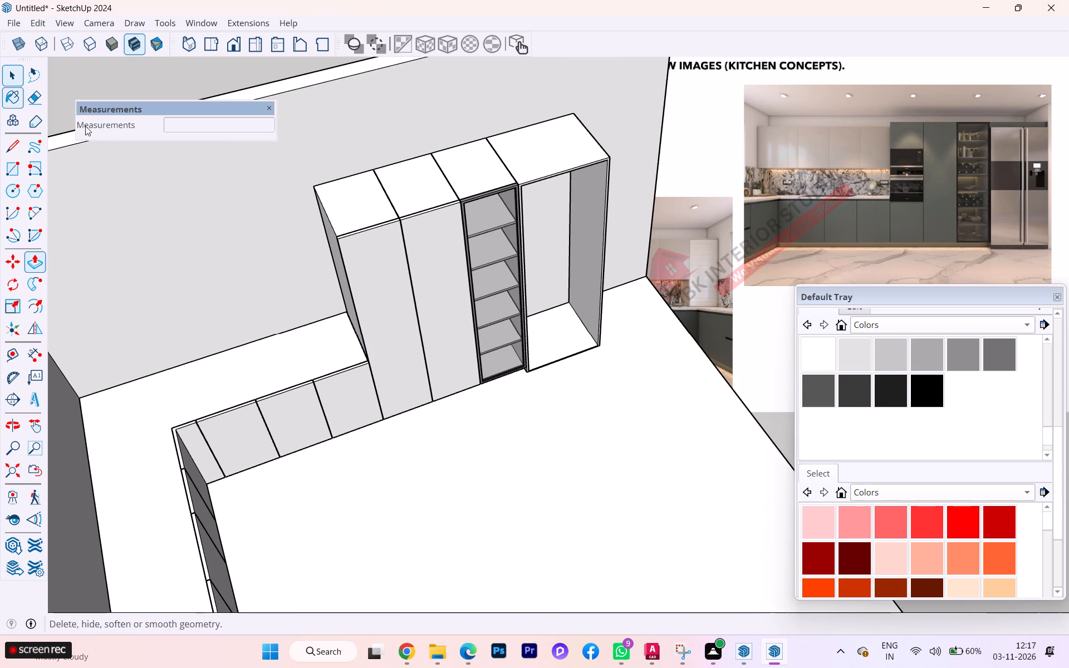
{"action": "double_click", "coordinate": [374, 291]}
{"action": "scroll", "coordinate": [360, 224], "scroll_direction": "up", "scroll_amount": 9}
{"action": "scroll", "coordinate": [360, 226], "scroll_direction": "down", "scroll_amount": 2}
{"action": "scroll", "coordinate": [360, 226], "scroll_direction": "up", "scroll_amount": 2}
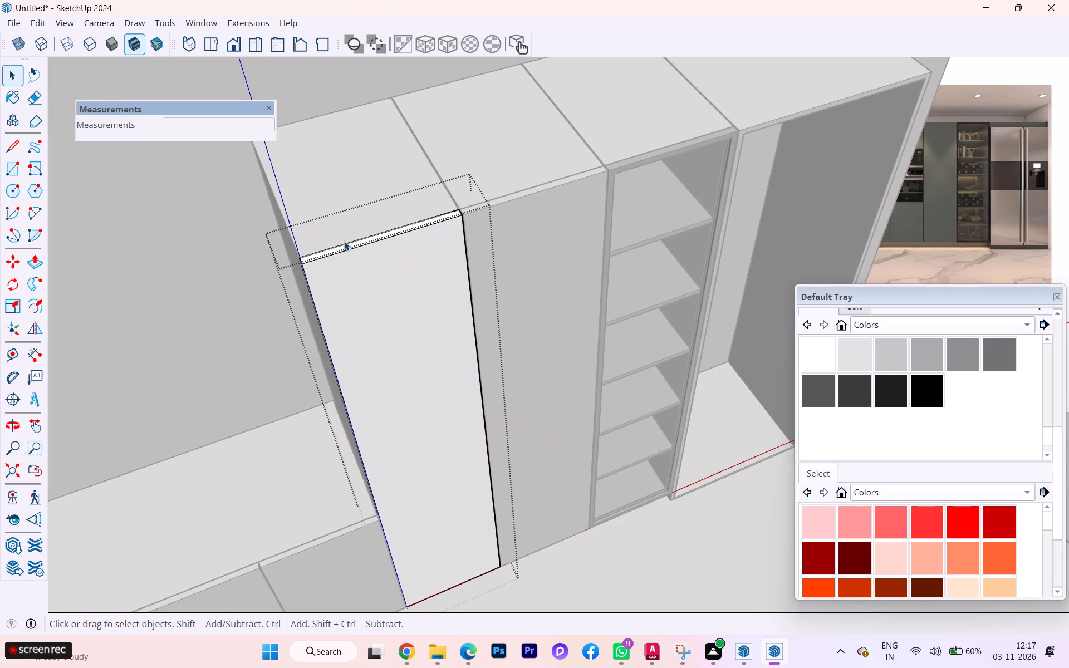
{"action": "key", "text": "p"}
{"action": "left_click", "coordinate": [337, 243]}
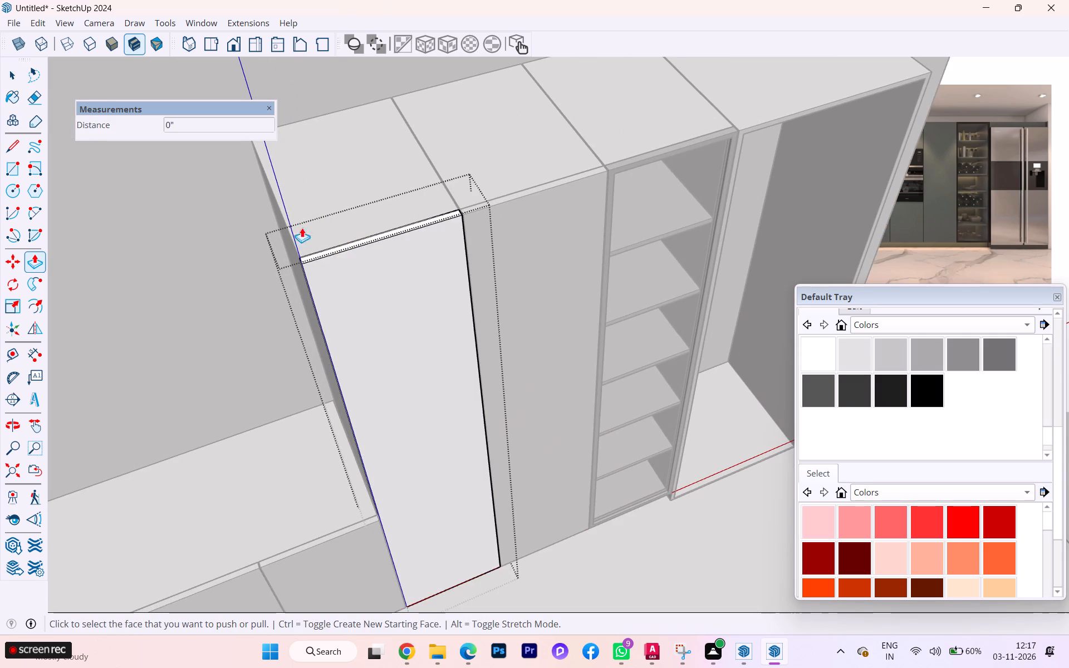
{"action": "scroll", "coordinate": [325, 256], "scroll_direction": "up", "scroll_amount": 3}
{"action": "left_click", "coordinate": [321, 245]}
{"action": "left_click", "coordinate": [300, 254]}
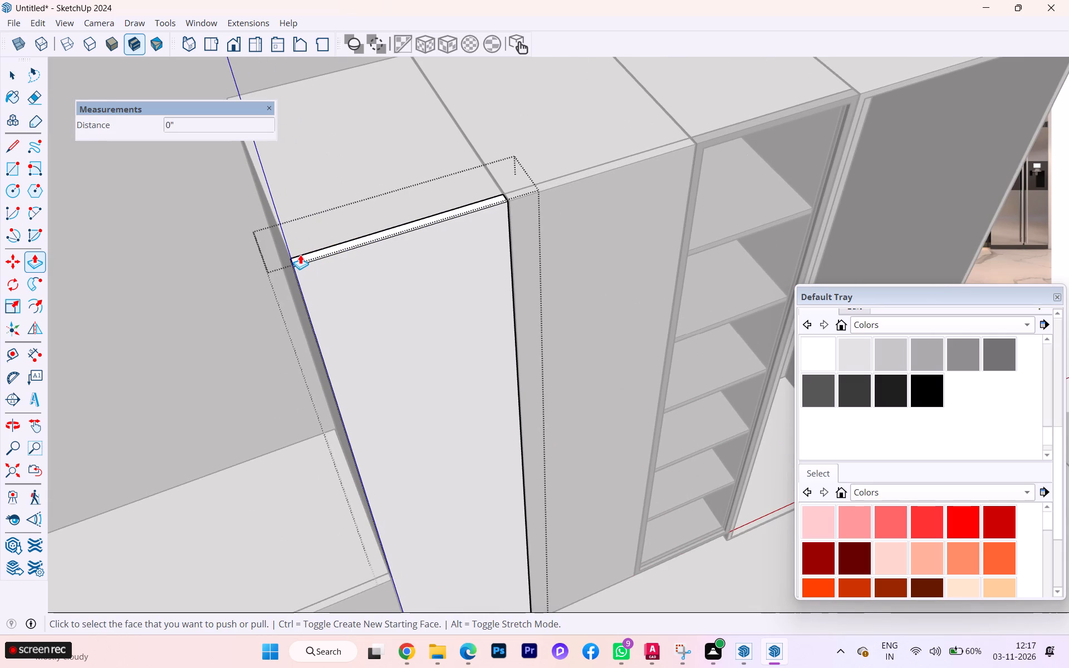
{"action": "scroll", "coordinate": [303, 256], "scroll_direction": "up", "scroll_amount": 1}
{"action": "scroll", "coordinate": [303, 256], "scroll_direction": "down", "scroll_amount": 2}
{"action": "scroll", "coordinate": [303, 256], "scroll_direction": "up", "scroll_amount": 9}
{"action": "left_click", "coordinate": [295, 264]}
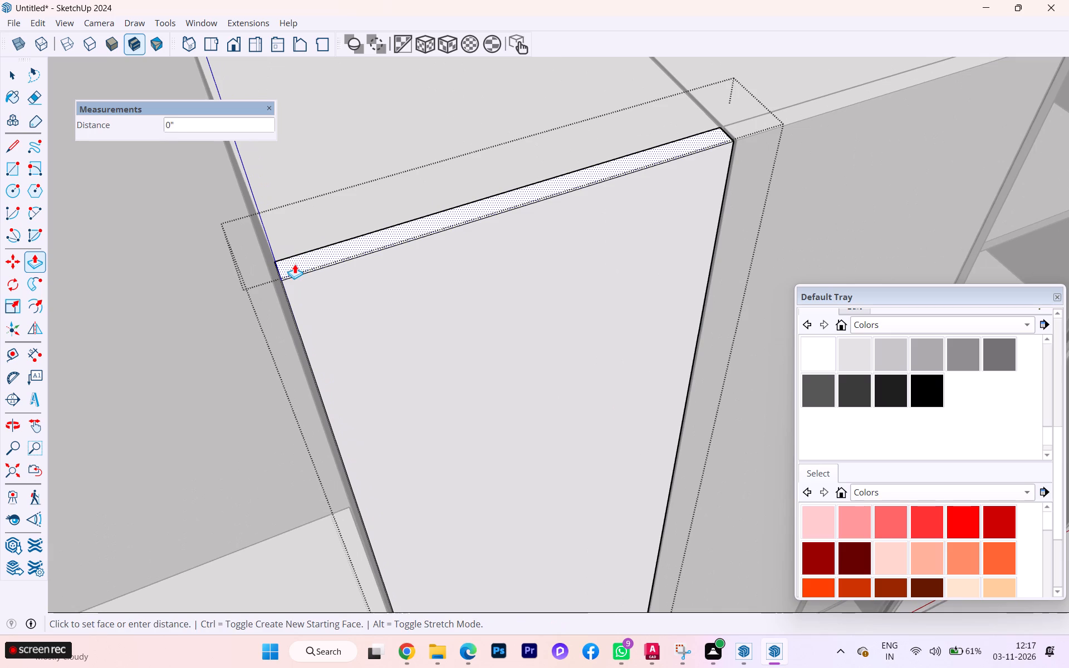
{"action": "scroll", "coordinate": [270, 254], "scroll_direction": "down", "scroll_amount": 6}
{"action": "scroll", "coordinate": [280, 217], "scroll_direction": "up", "scroll_amount": 1}
{"action": "scroll", "coordinate": [280, 217], "scroll_direction": "down", "scroll_amount": 4}
{"action": "scroll", "coordinate": [280, 220], "scroll_direction": "up", "scroll_amount": 3}
{"action": "scroll", "coordinate": [280, 225], "scroll_direction": "down", "scroll_amount": 1}
{"action": "scroll", "coordinate": [280, 225], "scroll_direction": "up", "scroll_amount": 1}
{"action": "scroll", "coordinate": [284, 240], "scroll_direction": "down", "scroll_amount": 2}
{"action": "scroll", "coordinate": [284, 246], "scroll_direction": "up", "scroll_amount": 1}
{"action": "scroll", "coordinate": [284, 247], "scroll_direction": "down", "scroll_amount": 5}
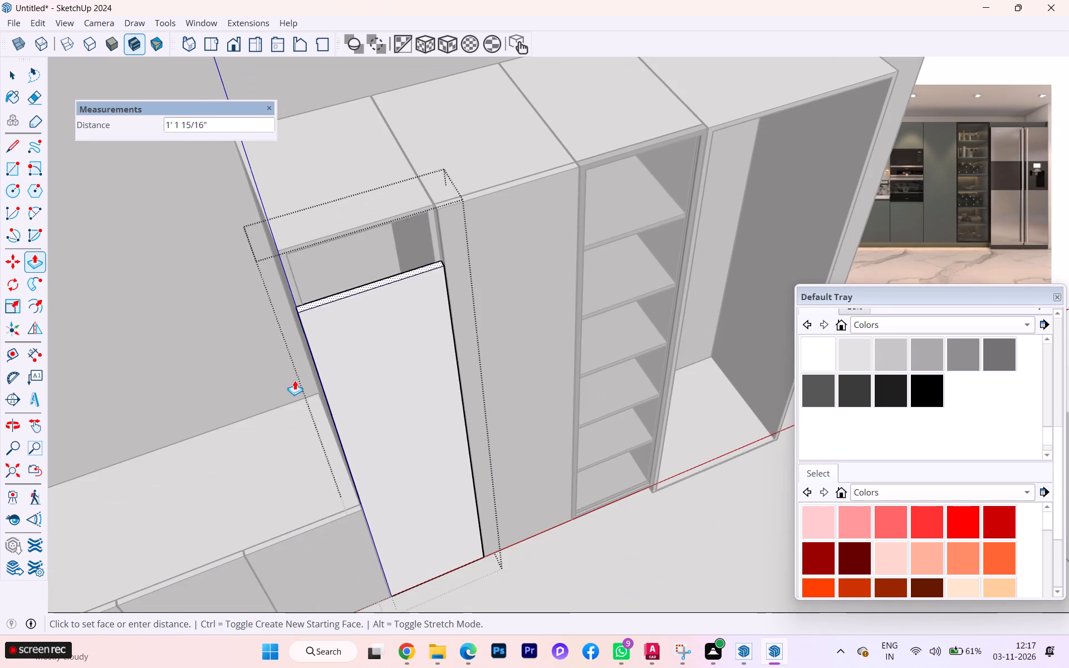
{"action": "scroll", "coordinate": [325, 485], "scroll_direction": "up", "scroll_amount": 5}
{"action": "scroll", "coordinate": [366, 503], "scroll_direction": "down", "scroll_amount": 1}
{"action": "scroll", "coordinate": [366, 503], "scroll_direction": "up", "scroll_amount": 10}
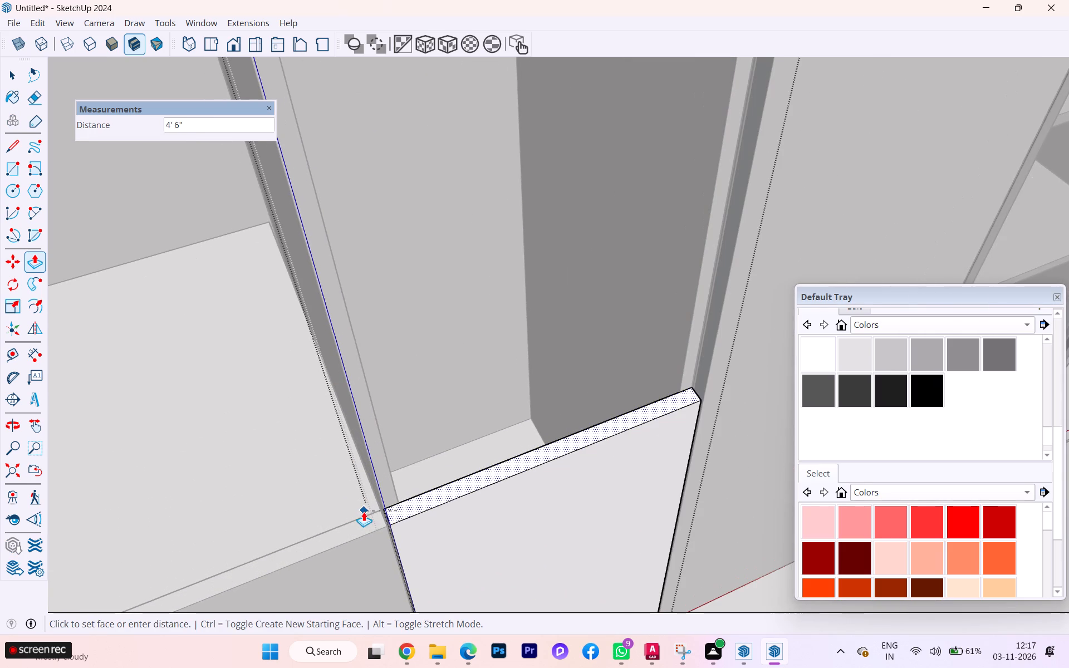
{"action": "left_click", "coordinate": [367, 515]}
{"action": "scroll", "coordinate": [287, 327], "scroll_direction": "up", "scroll_amount": 2}
{"action": "scroll", "coordinate": [288, 325], "scroll_direction": "down", "scroll_amount": 1}
{"action": "scroll", "coordinate": [293, 318], "scroll_direction": "up", "scroll_amount": 1}
{"action": "scroll", "coordinate": [295, 317], "scroll_direction": "down", "scroll_amount": 2}
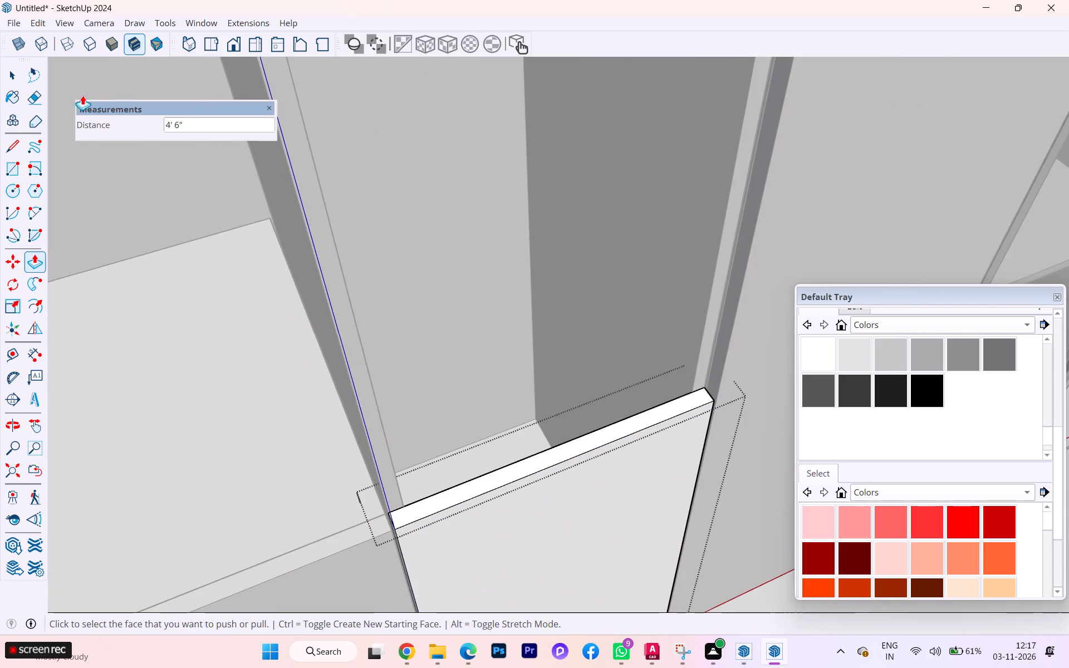
{"action": "left_click", "coordinate": [13, 82]}
{"action": "scroll", "coordinate": [244, 155], "scroll_direction": "down", "scroll_amount": 4}
{"action": "scroll", "coordinate": [301, 197], "scroll_direction": "up", "scroll_amount": 1}
{"action": "scroll", "coordinate": [307, 207], "scroll_direction": "down", "scroll_amount": 6}
{"action": "scroll", "coordinate": [312, 234], "scroll_direction": "up", "scroll_amount": 1}
{"action": "scroll", "coordinate": [312, 234], "scroll_direction": "down", "scroll_amount": 7}
{"action": "left_click", "coordinate": [489, 459]}
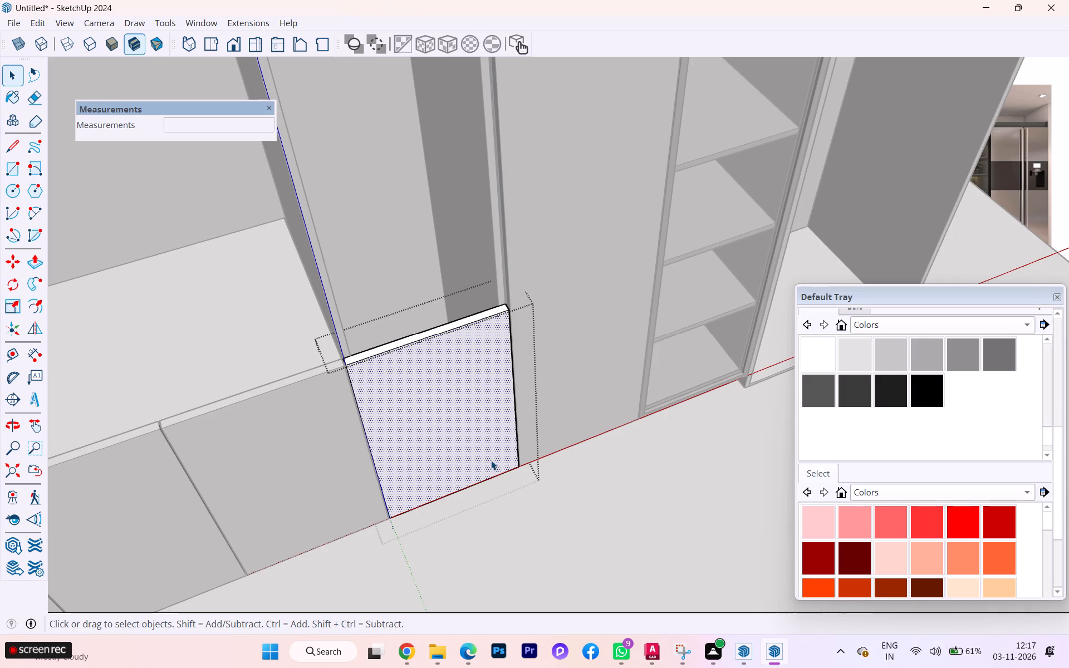
{"action": "left_click", "coordinate": [562, 511]}
Hide the shortened lower door panel of the first tall cabinet.
{"action": "scroll", "coordinate": [434, 313], "scroll_direction": "down", "scroll_amount": 3}
{"action": "middle_click_drag", "start_coordinate": [413, 289], "coordinate": [320, 171]}
{"action": "scroll", "coordinate": [317, 251], "scroll_direction": "down", "scroll_amount": 1}
{"action": "scroll", "coordinate": [313, 257], "scroll_direction": "up", "scroll_amount": 1}
{"action": "scroll", "coordinate": [312, 257], "scroll_direction": "down", "scroll_amount": 4}
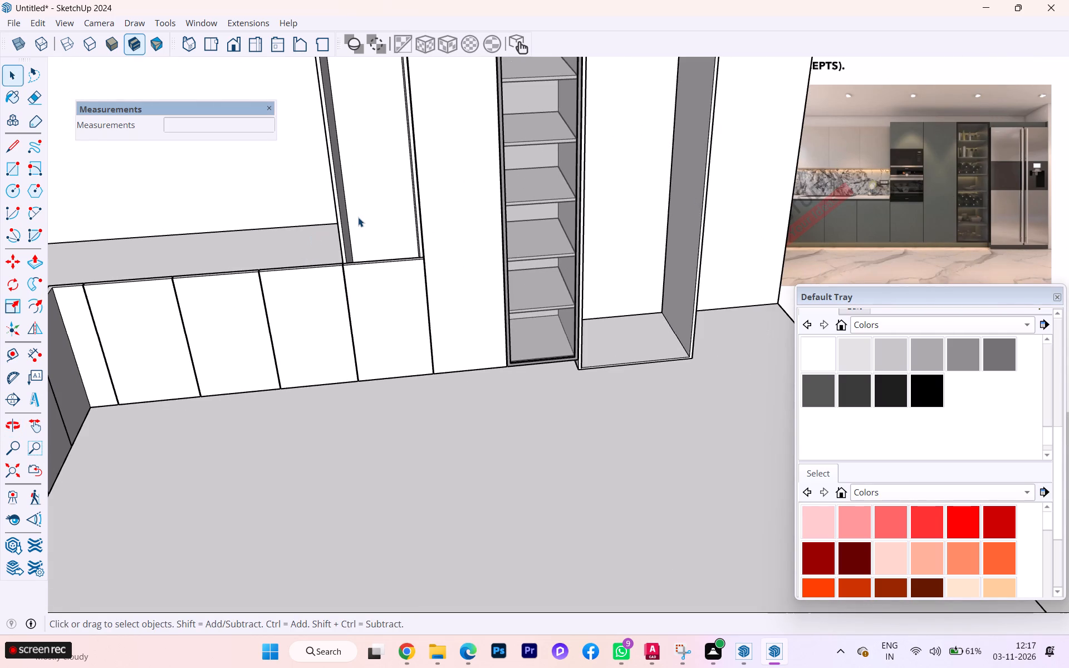
{"action": "scroll", "coordinate": [384, 239], "scroll_direction": "down", "scroll_amount": 1}
{"action": "middle_click_drag", "start_coordinate": [384, 239], "coordinate": [466, 237]}
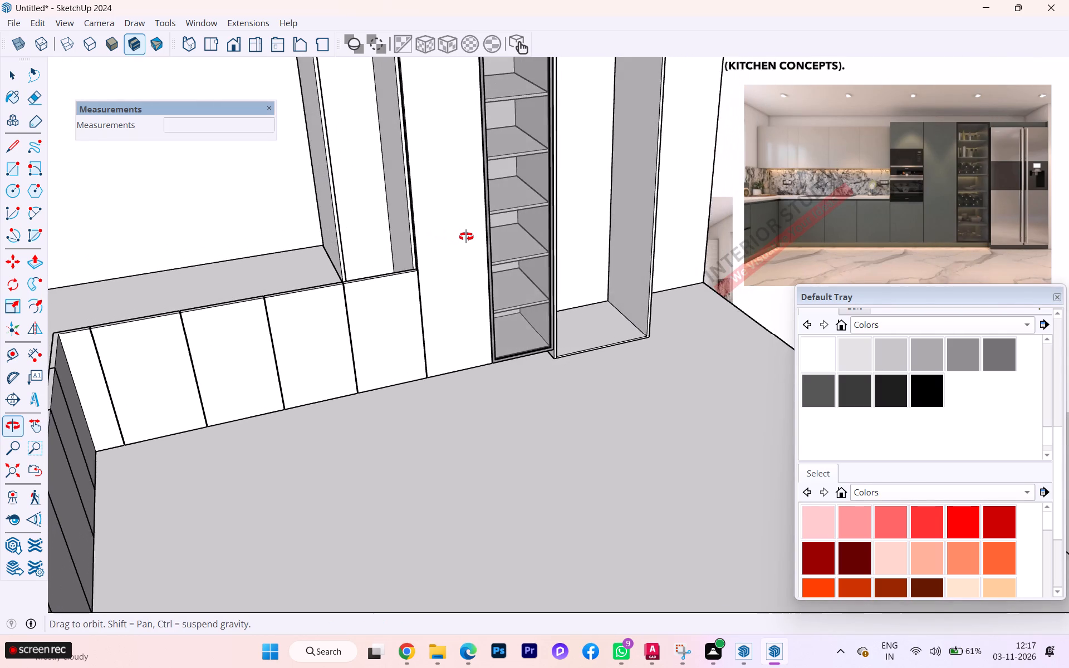
{"action": "middle_click_drag", "start_coordinate": [466, 237], "coordinate": [470, 237]}
{"action": "scroll", "coordinate": [359, 230], "scroll_direction": "up", "scroll_amount": 5}
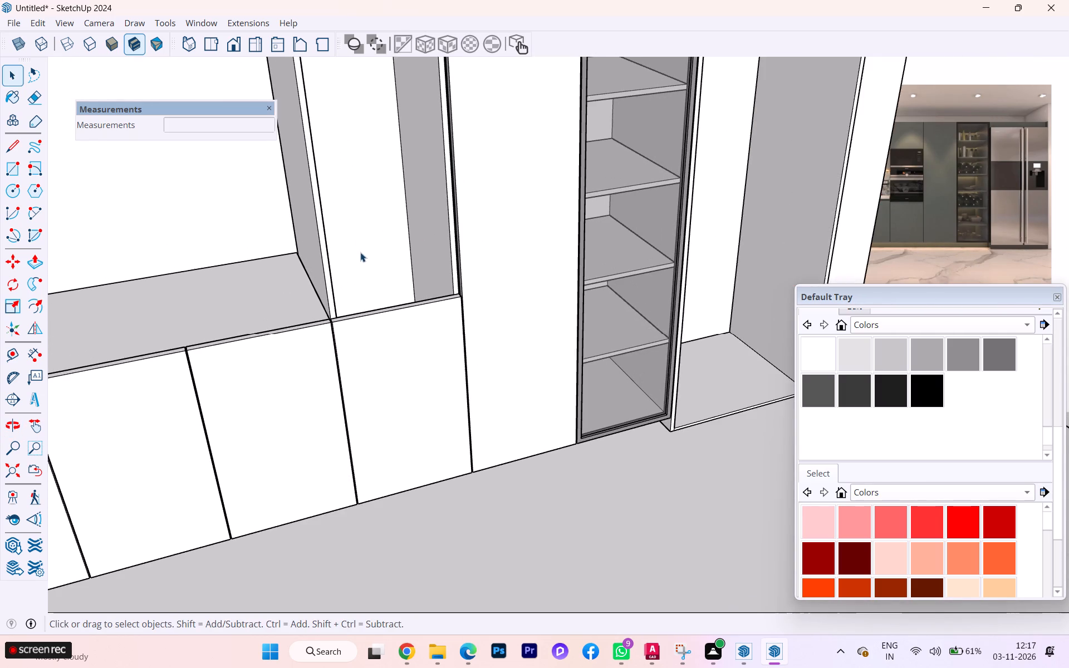
{"action": "scroll", "coordinate": [346, 277], "scroll_direction": "down", "scroll_amount": 2}
{"action": "middle_click_drag", "start_coordinate": [345, 286], "coordinate": [312, 494]}
{"action": "scroll", "coordinate": [341, 292], "scroll_direction": "down", "scroll_amount": 1}
{"action": "scroll", "coordinate": [365, 326], "scroll_direction": "up", "scroll_amount": 4}
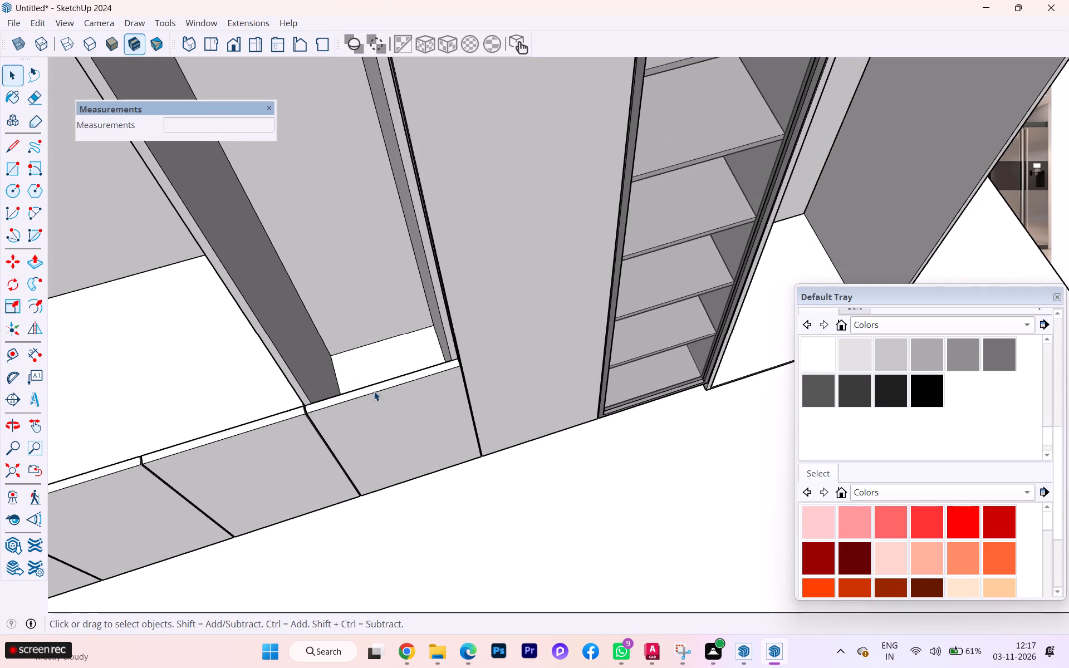
{"action": "left_click", "coordinate": [382, 381]}
{"action": "right_click", "coordinate": [384, 384]}
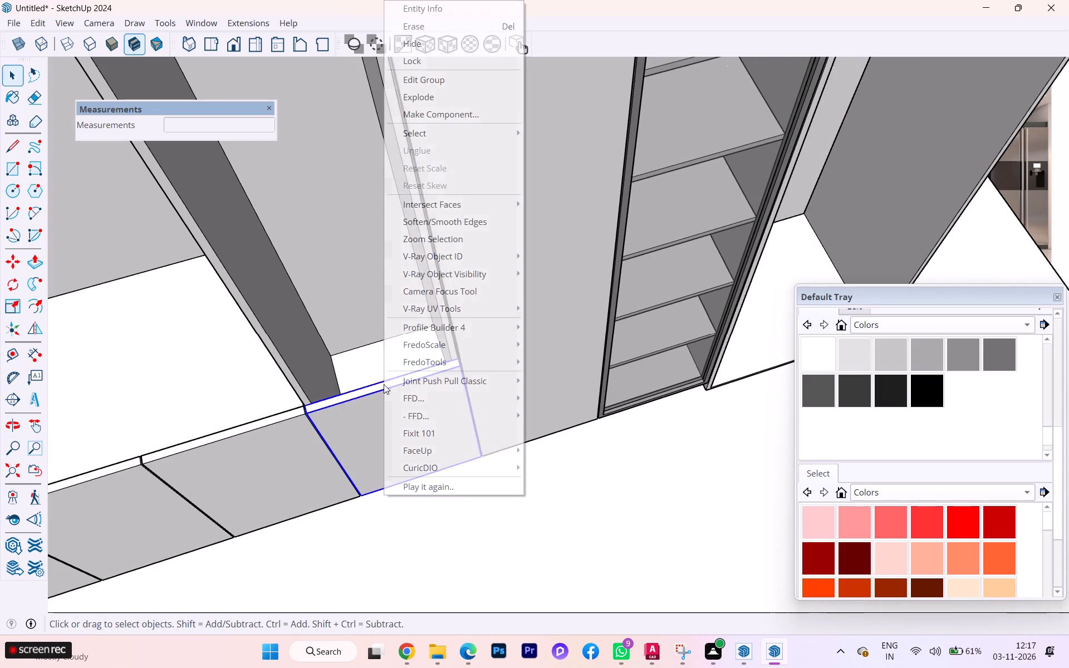
{"action": "left_click", "coordinate": [444, 42]}
Open the first tall cabinet's body group for editing and select its inner bottom face with the bounding edges.
{"action": "scroll", "coordinate": [362, 392], "scroll_direction": "up", "scroll_amount": 2}
{"action": "scroll", "coordinate": [376, 410], "scroll_direction": "down", "scroll_amount": 1}
{"action": "scroll", "coordinate": [381, 417], "scroll_direction": "up", "scroll_amount": 3}
{"action": "scroll", "coordinate": [390, 403], "scroll_direction": "down", "scroll_amount": 2}
{"action": "middle_click_drag", "start_coordinate": [388, 401], "coordinate": [372, 353]}
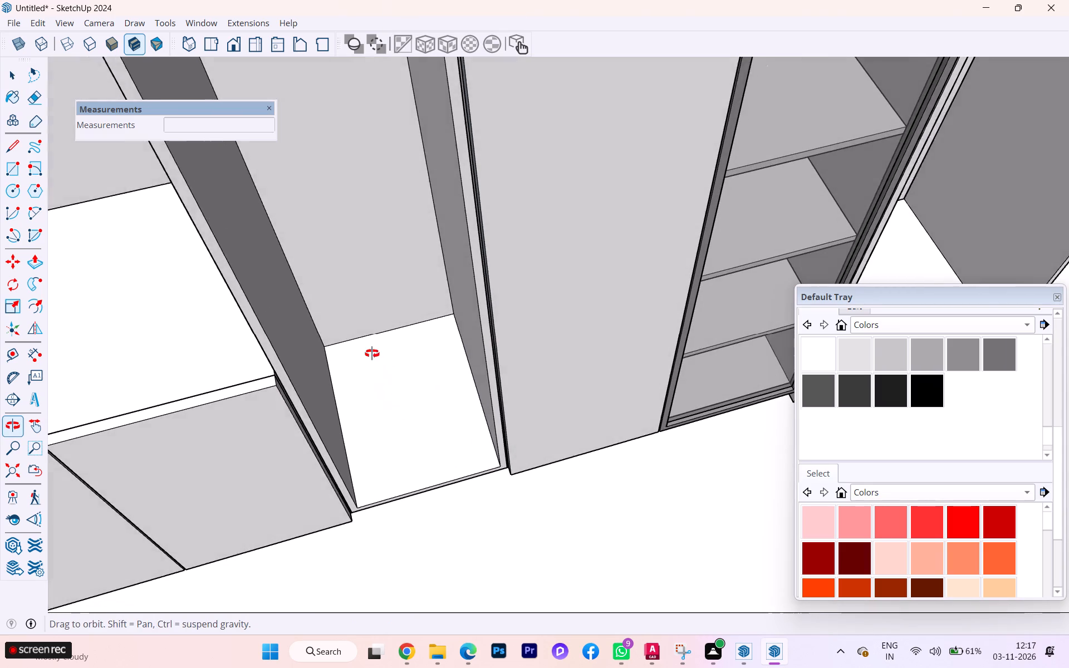
{"action": "middle_click_drag", "start_coordinate": [372, 353], "coordinate": [371, 353]}
{"action": "left_click", "coordinate": [394, 431]}
{"action": "double_click", "coordinate": [393, 429]}
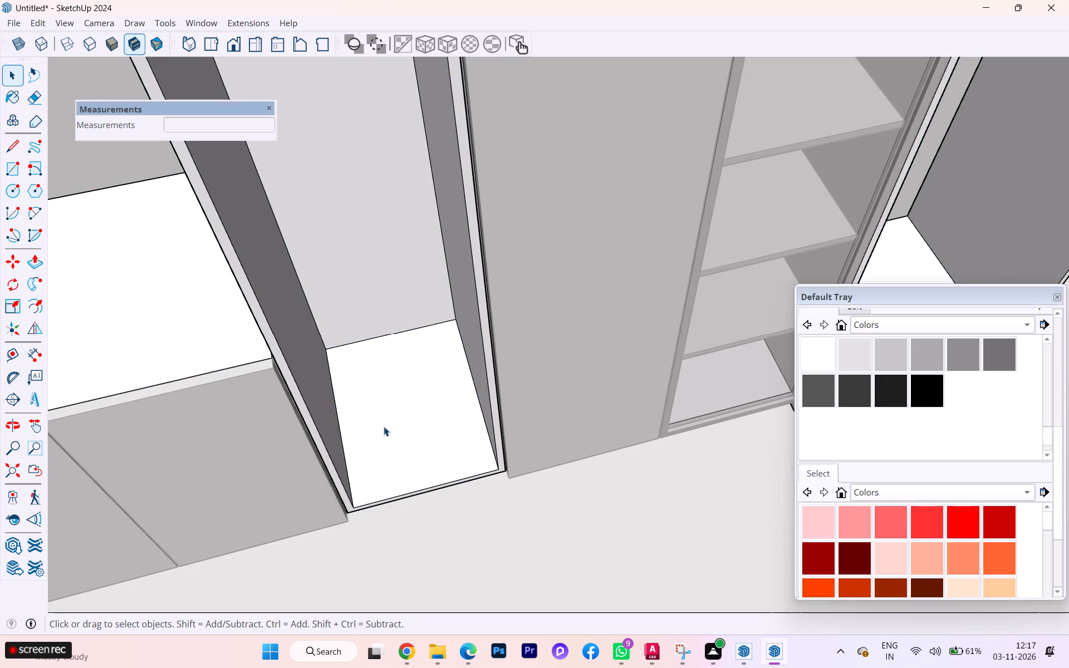
{"action": "left_click", "coordinate": [383, 426]}
{"action": "double_click", "coordinate": [369, 423]}
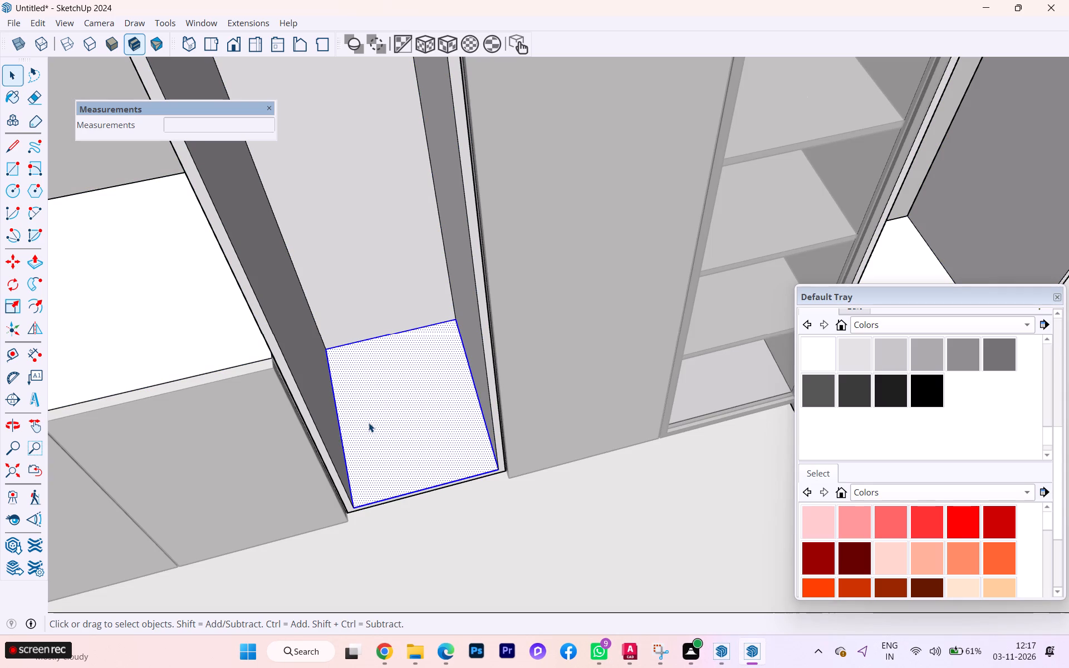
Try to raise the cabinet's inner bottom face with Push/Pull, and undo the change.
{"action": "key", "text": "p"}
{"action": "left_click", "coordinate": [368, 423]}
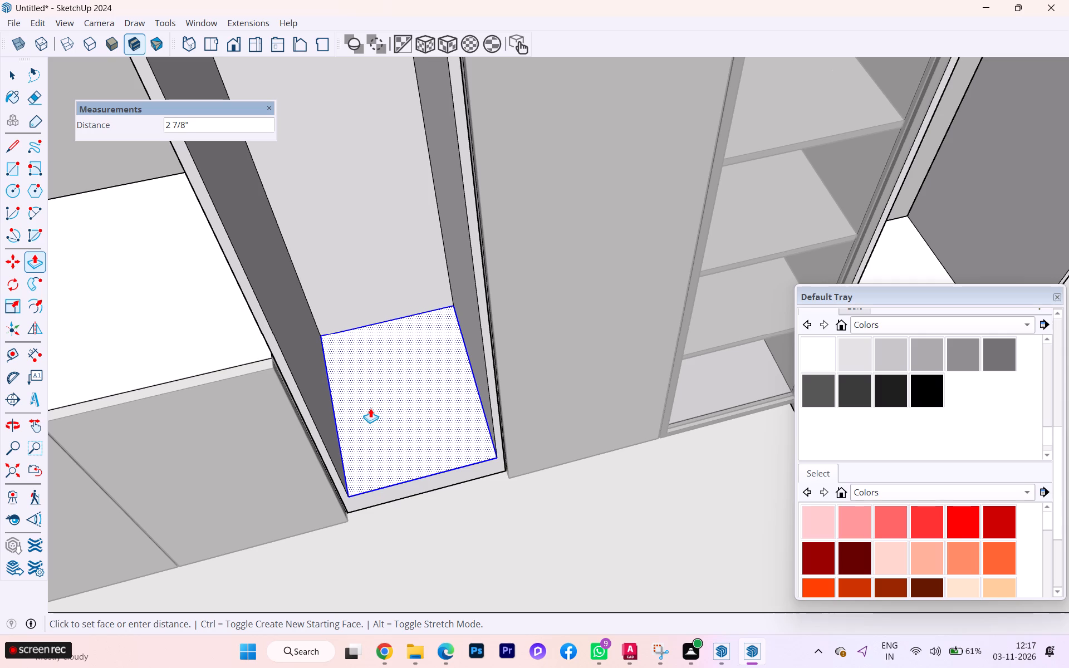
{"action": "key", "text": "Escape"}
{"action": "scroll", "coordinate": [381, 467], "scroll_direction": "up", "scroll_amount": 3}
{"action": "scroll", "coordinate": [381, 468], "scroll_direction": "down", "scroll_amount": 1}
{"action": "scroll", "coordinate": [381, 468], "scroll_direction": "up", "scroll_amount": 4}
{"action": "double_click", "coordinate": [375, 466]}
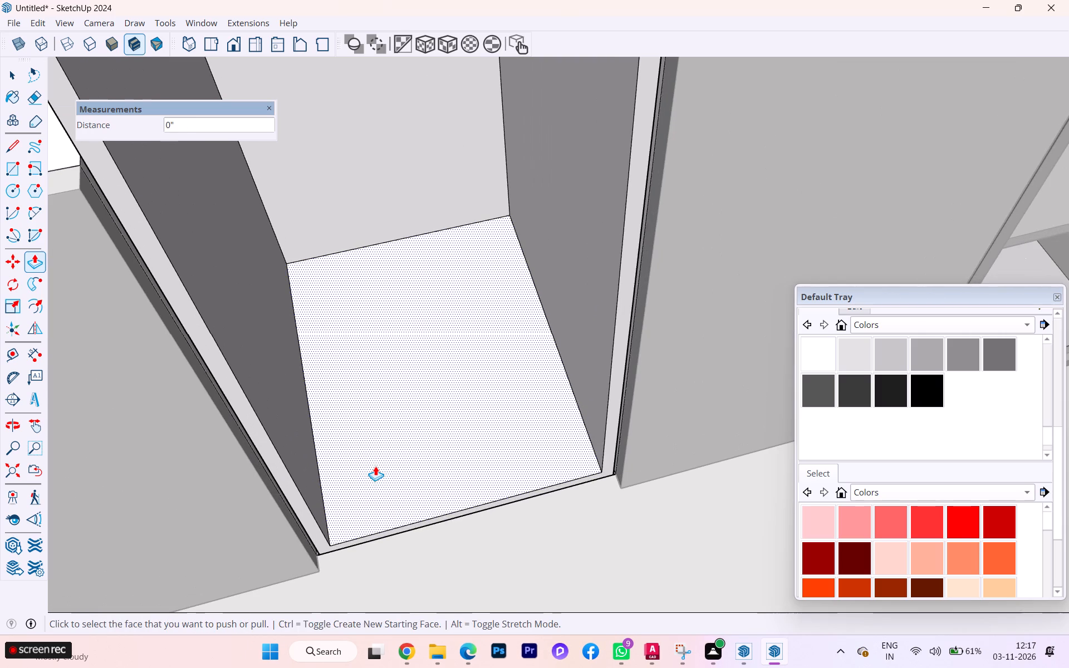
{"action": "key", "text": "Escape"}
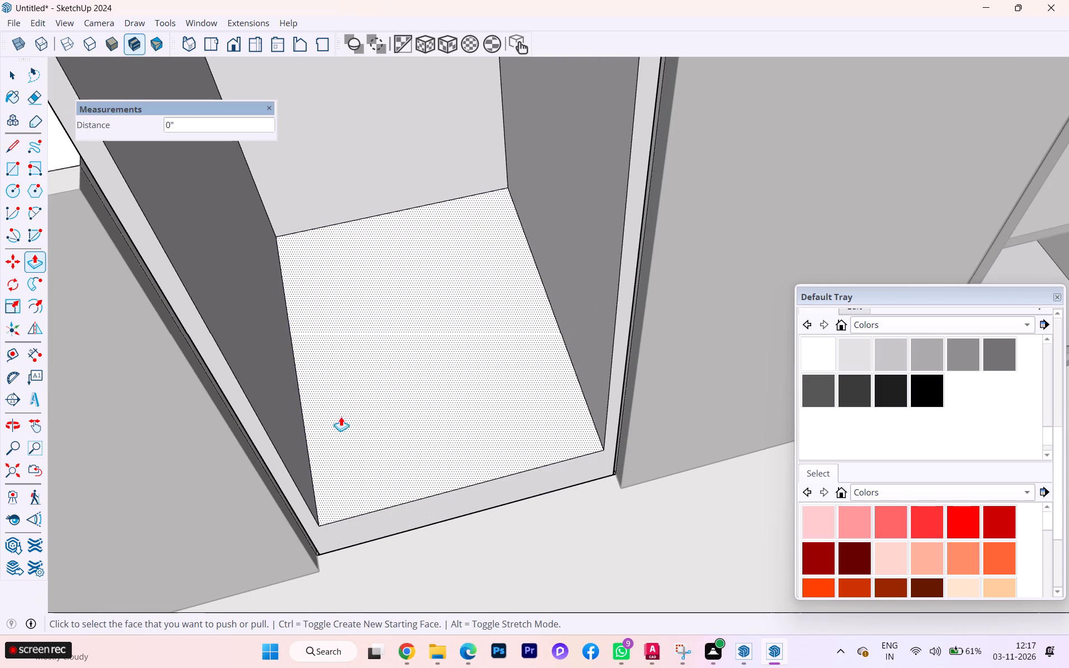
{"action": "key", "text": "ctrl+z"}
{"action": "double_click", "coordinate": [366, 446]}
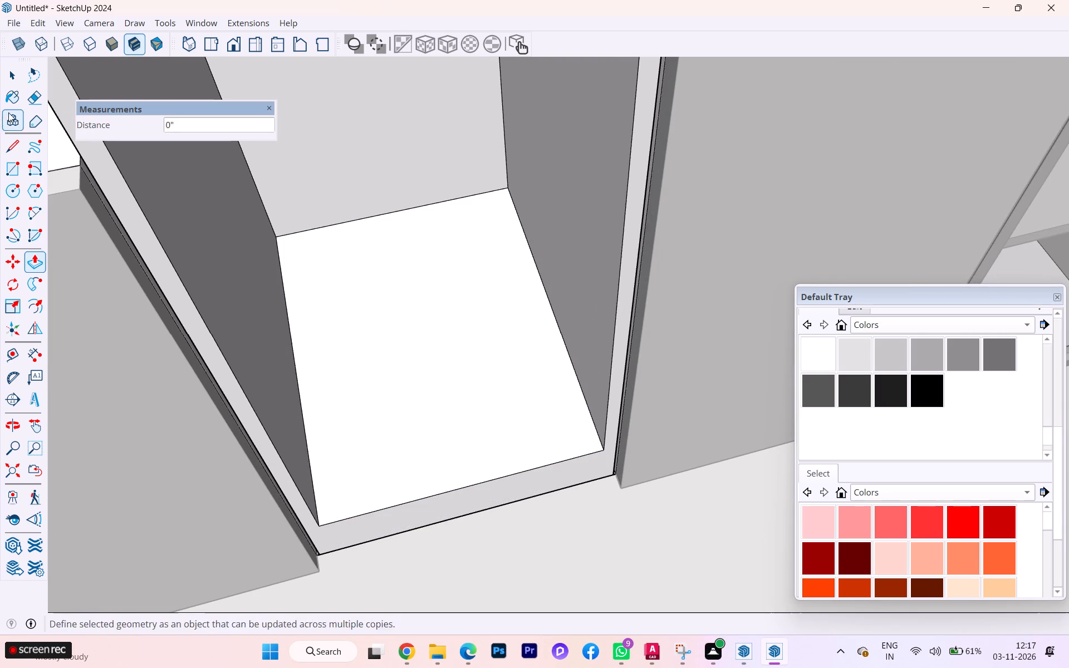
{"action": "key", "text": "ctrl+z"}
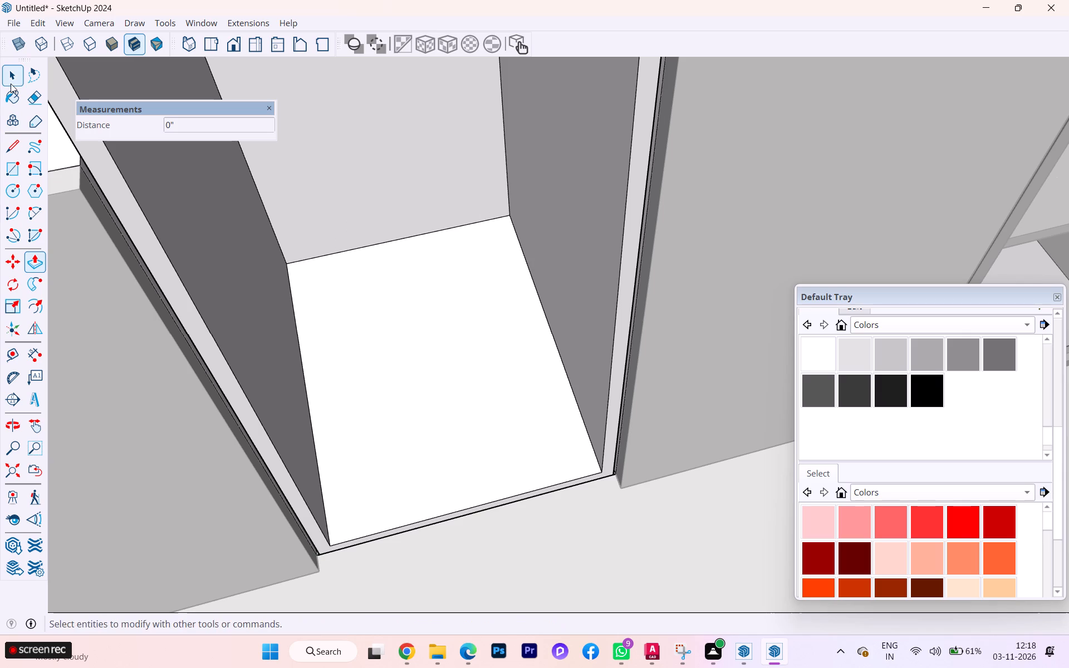
Copy the first tall cabinet's inner bottom face together with its edges.
{"action": "left_click", "coordinate": [11, 83]}
{"action": "double_click", "coordinate": [388, 354]}
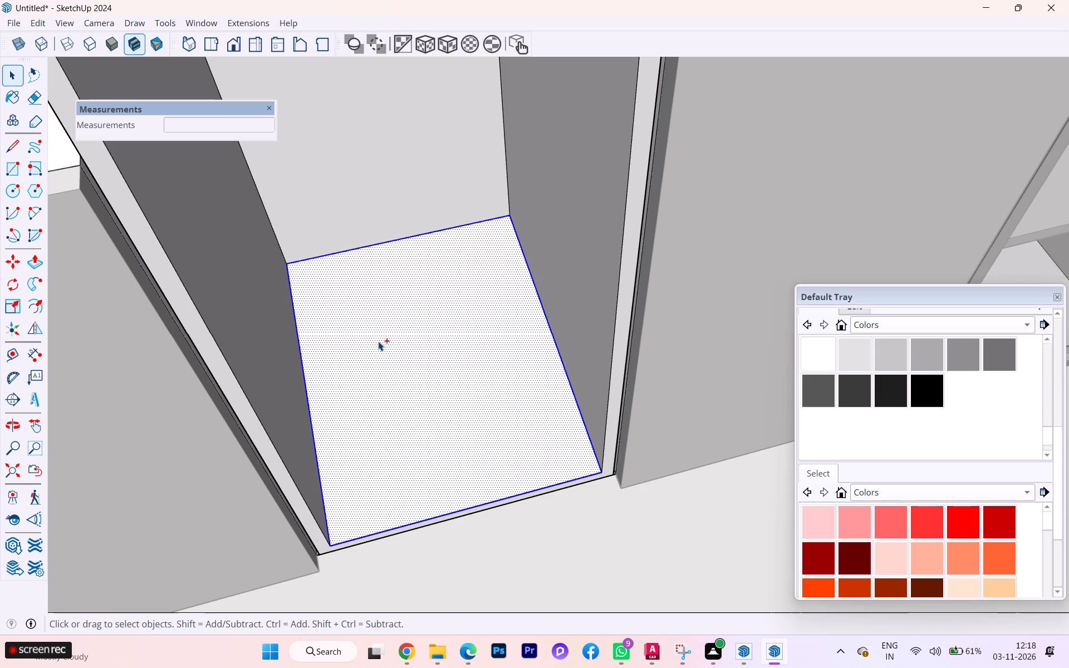
{"action": "key", "text": "ctrl+c"}
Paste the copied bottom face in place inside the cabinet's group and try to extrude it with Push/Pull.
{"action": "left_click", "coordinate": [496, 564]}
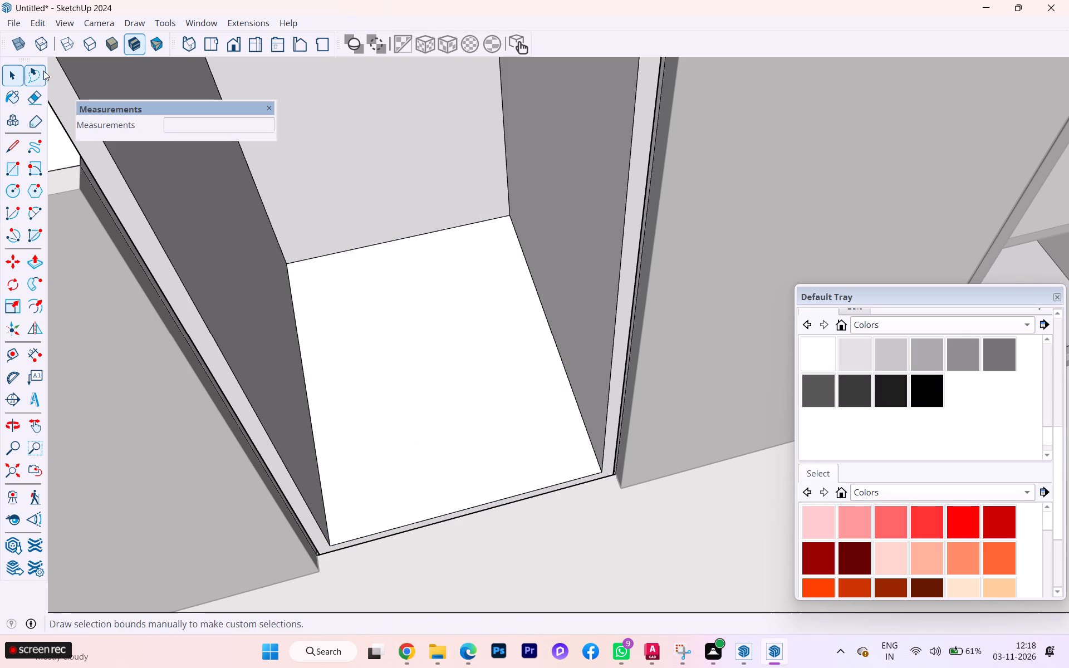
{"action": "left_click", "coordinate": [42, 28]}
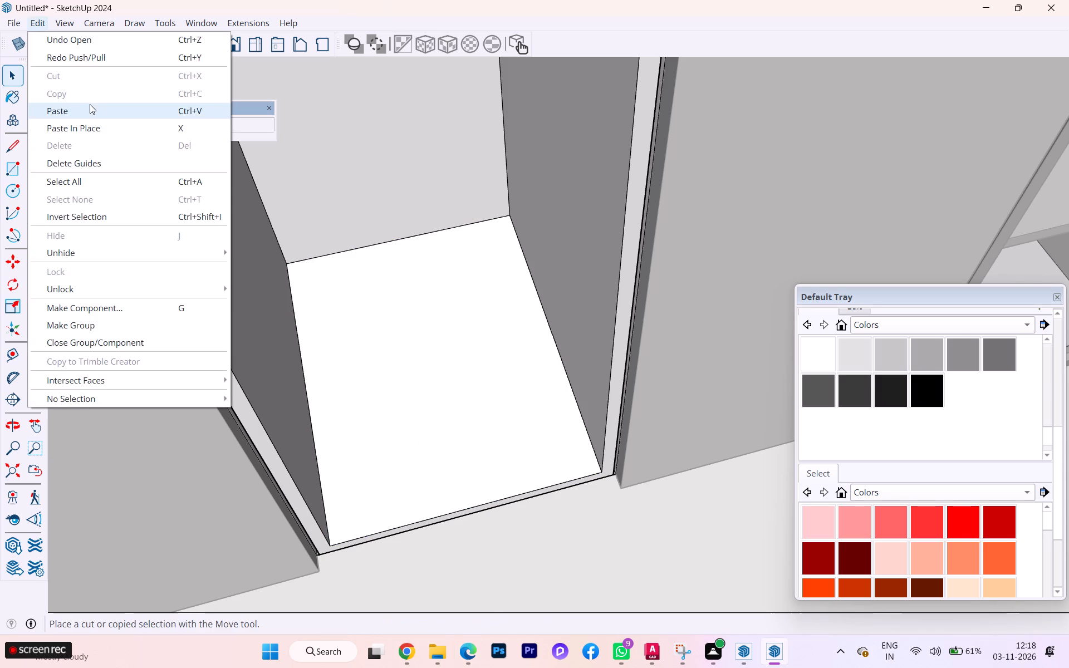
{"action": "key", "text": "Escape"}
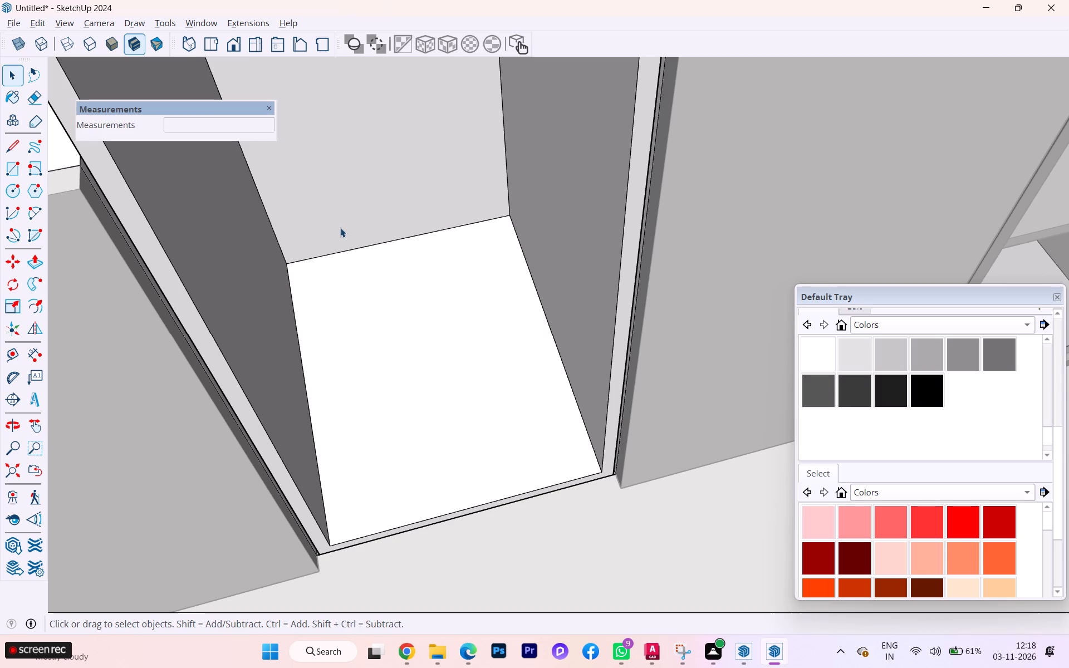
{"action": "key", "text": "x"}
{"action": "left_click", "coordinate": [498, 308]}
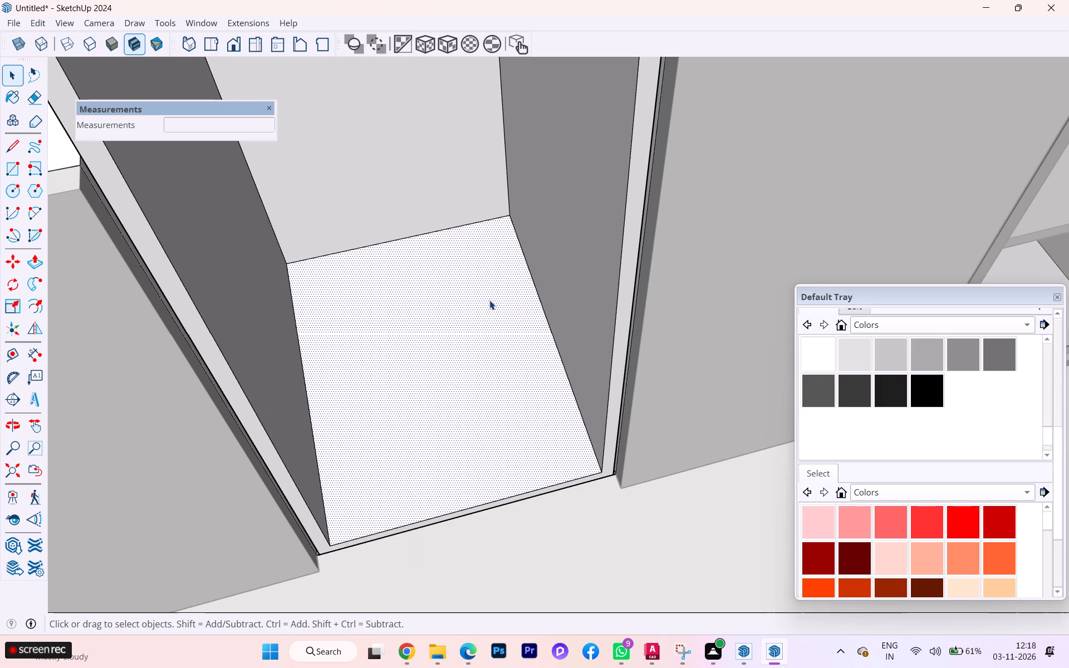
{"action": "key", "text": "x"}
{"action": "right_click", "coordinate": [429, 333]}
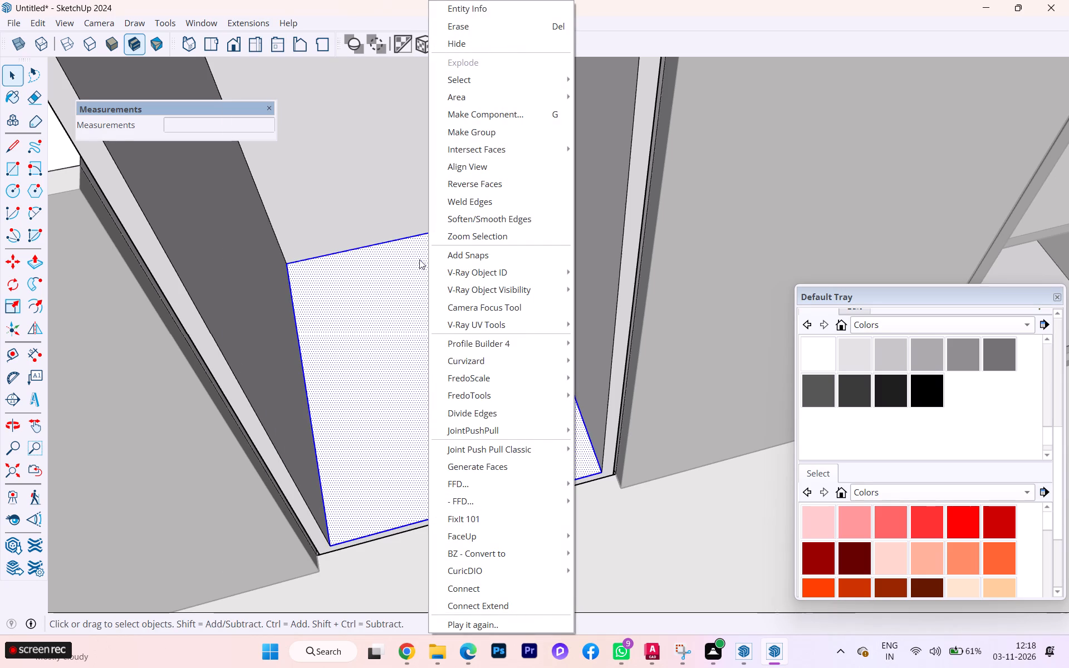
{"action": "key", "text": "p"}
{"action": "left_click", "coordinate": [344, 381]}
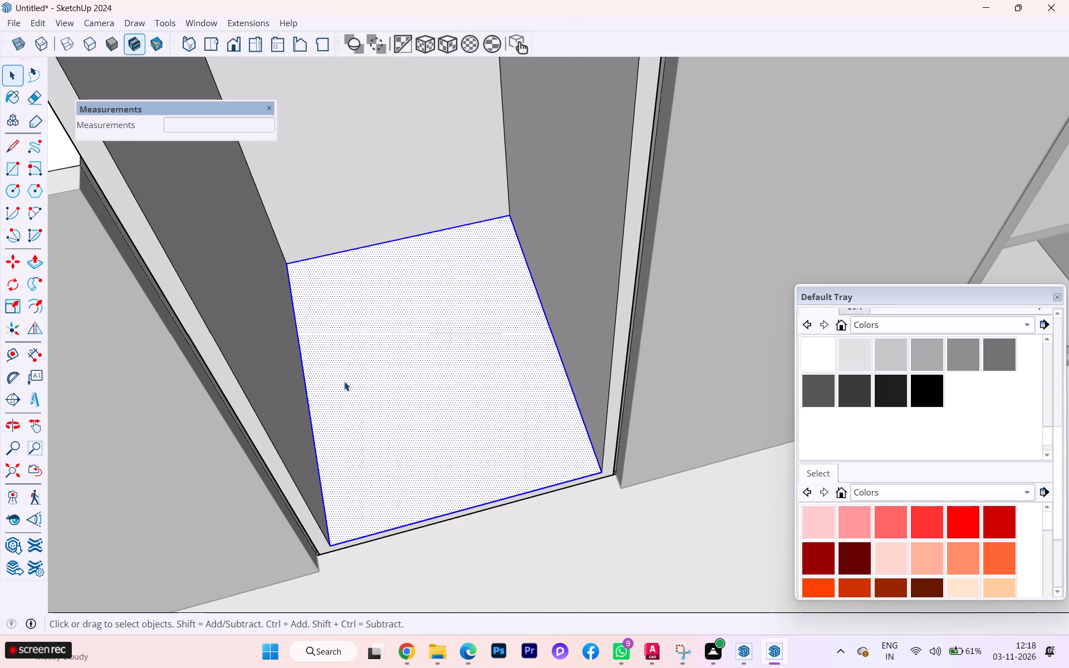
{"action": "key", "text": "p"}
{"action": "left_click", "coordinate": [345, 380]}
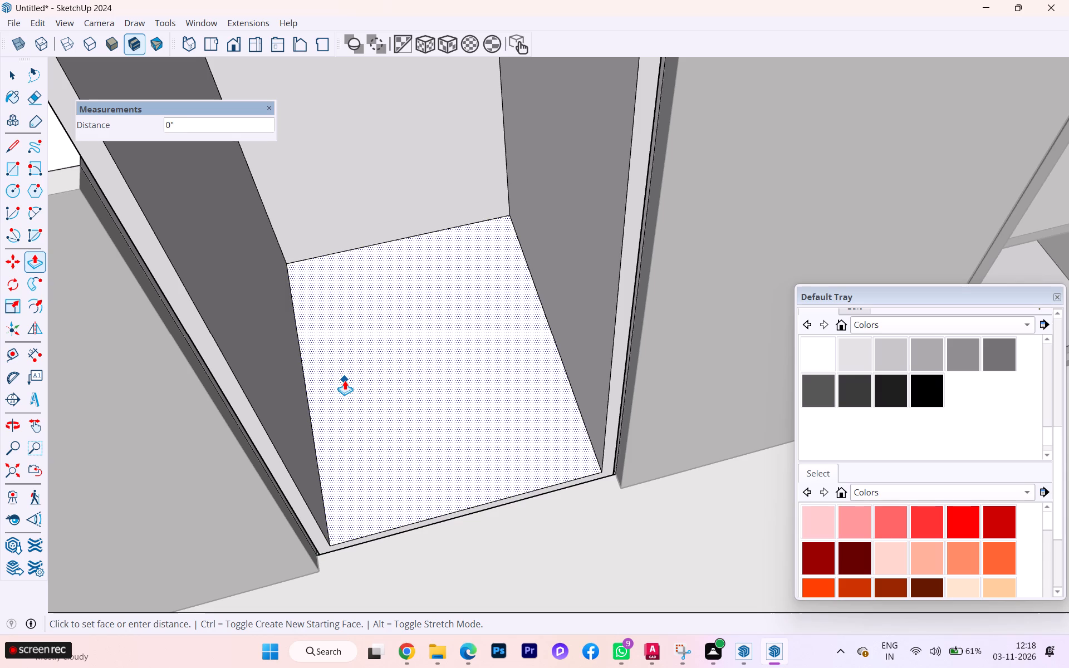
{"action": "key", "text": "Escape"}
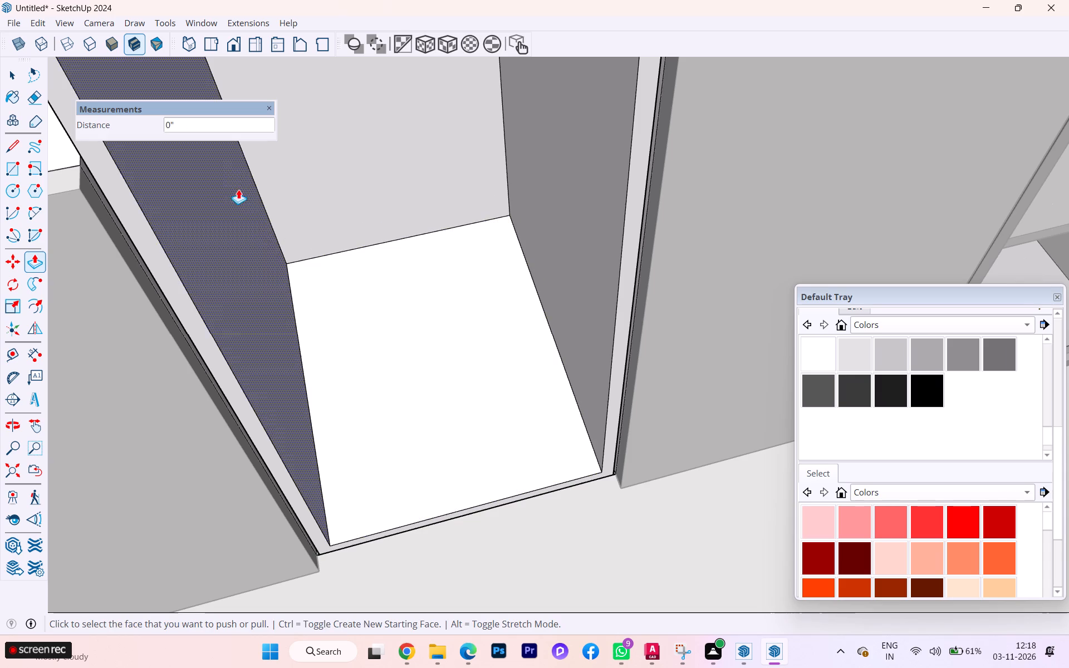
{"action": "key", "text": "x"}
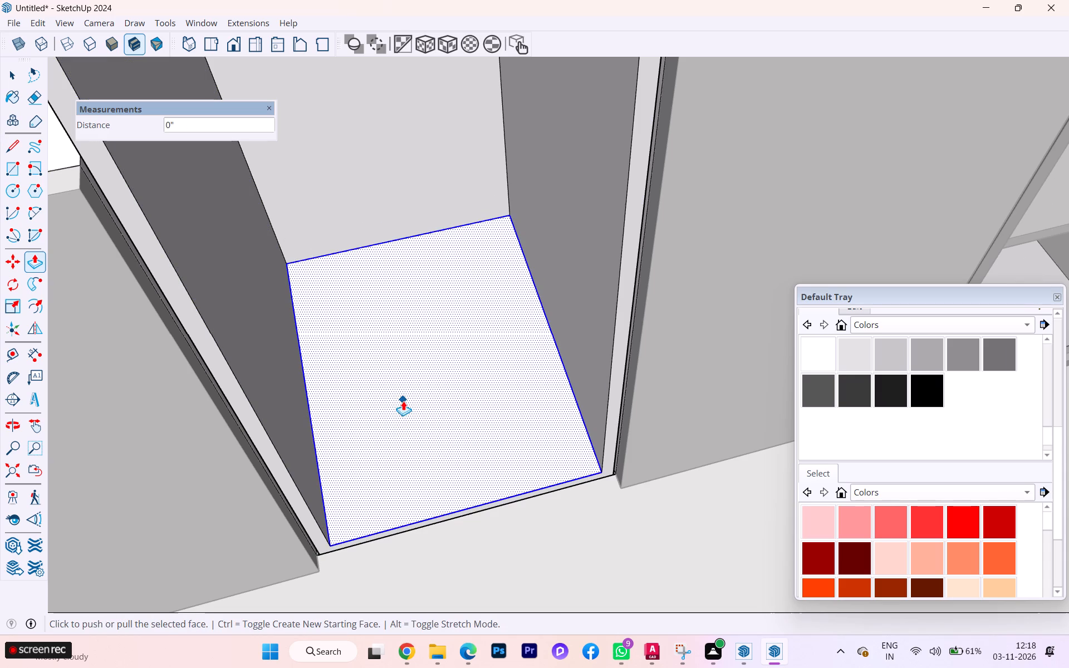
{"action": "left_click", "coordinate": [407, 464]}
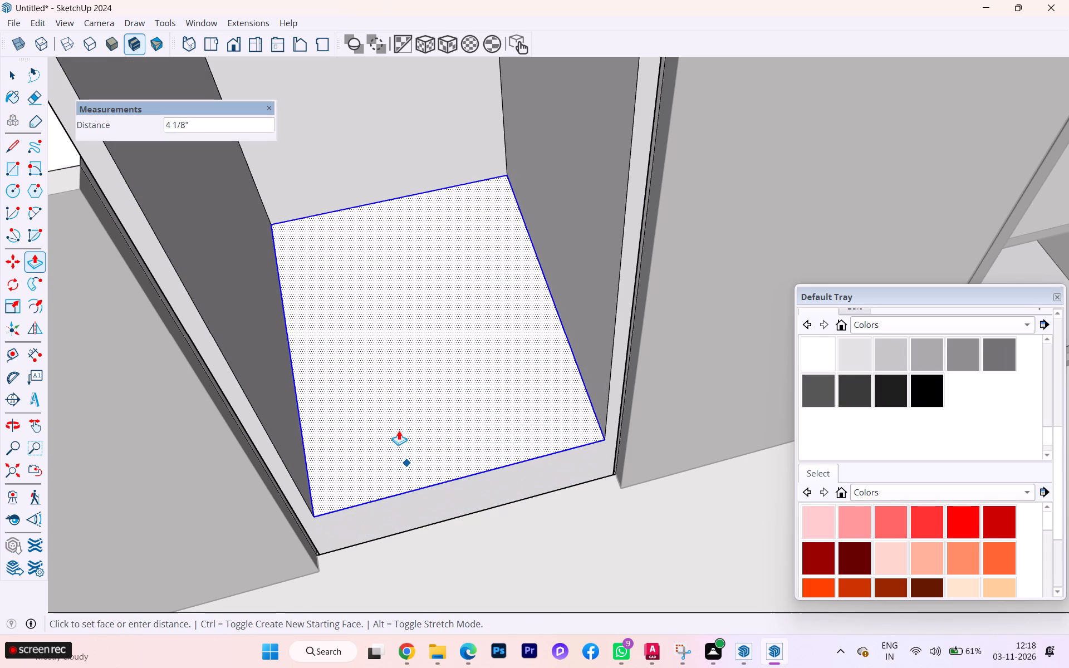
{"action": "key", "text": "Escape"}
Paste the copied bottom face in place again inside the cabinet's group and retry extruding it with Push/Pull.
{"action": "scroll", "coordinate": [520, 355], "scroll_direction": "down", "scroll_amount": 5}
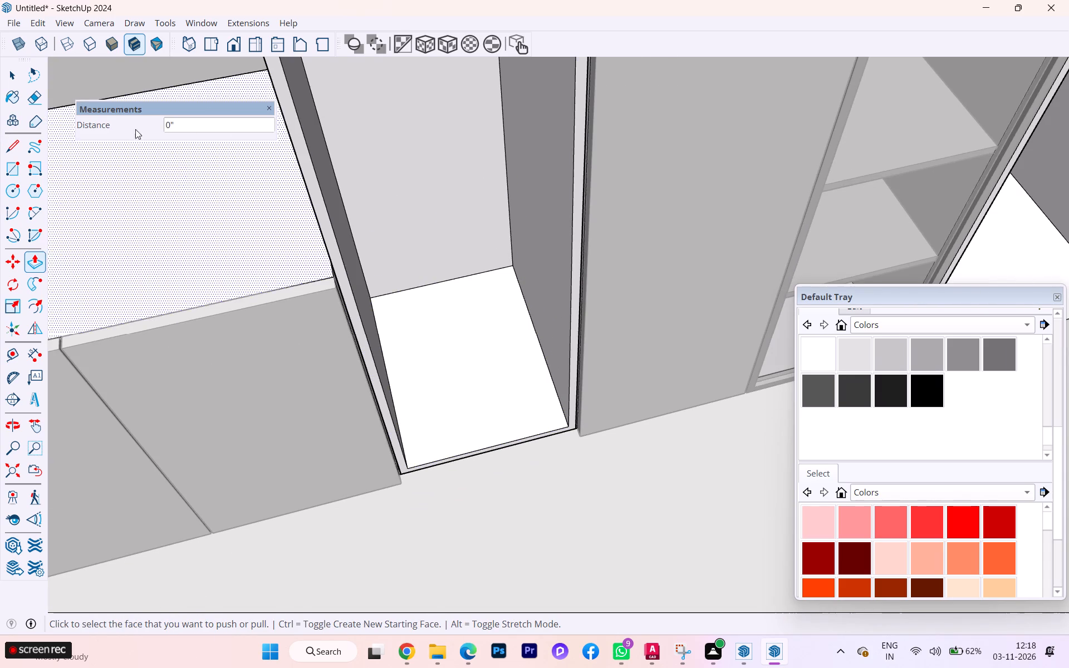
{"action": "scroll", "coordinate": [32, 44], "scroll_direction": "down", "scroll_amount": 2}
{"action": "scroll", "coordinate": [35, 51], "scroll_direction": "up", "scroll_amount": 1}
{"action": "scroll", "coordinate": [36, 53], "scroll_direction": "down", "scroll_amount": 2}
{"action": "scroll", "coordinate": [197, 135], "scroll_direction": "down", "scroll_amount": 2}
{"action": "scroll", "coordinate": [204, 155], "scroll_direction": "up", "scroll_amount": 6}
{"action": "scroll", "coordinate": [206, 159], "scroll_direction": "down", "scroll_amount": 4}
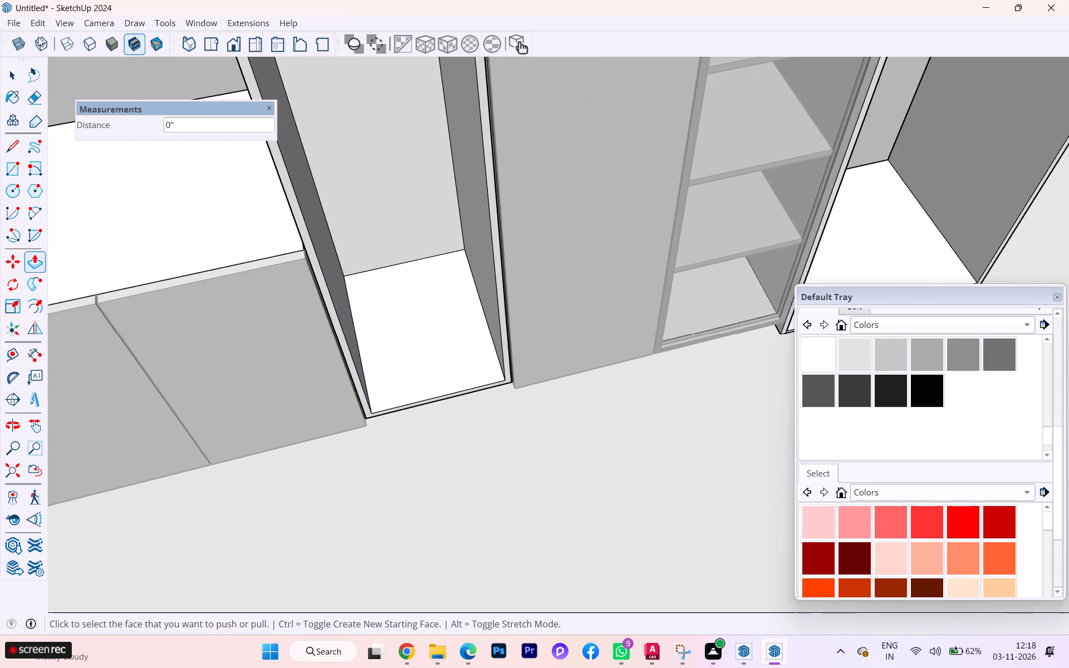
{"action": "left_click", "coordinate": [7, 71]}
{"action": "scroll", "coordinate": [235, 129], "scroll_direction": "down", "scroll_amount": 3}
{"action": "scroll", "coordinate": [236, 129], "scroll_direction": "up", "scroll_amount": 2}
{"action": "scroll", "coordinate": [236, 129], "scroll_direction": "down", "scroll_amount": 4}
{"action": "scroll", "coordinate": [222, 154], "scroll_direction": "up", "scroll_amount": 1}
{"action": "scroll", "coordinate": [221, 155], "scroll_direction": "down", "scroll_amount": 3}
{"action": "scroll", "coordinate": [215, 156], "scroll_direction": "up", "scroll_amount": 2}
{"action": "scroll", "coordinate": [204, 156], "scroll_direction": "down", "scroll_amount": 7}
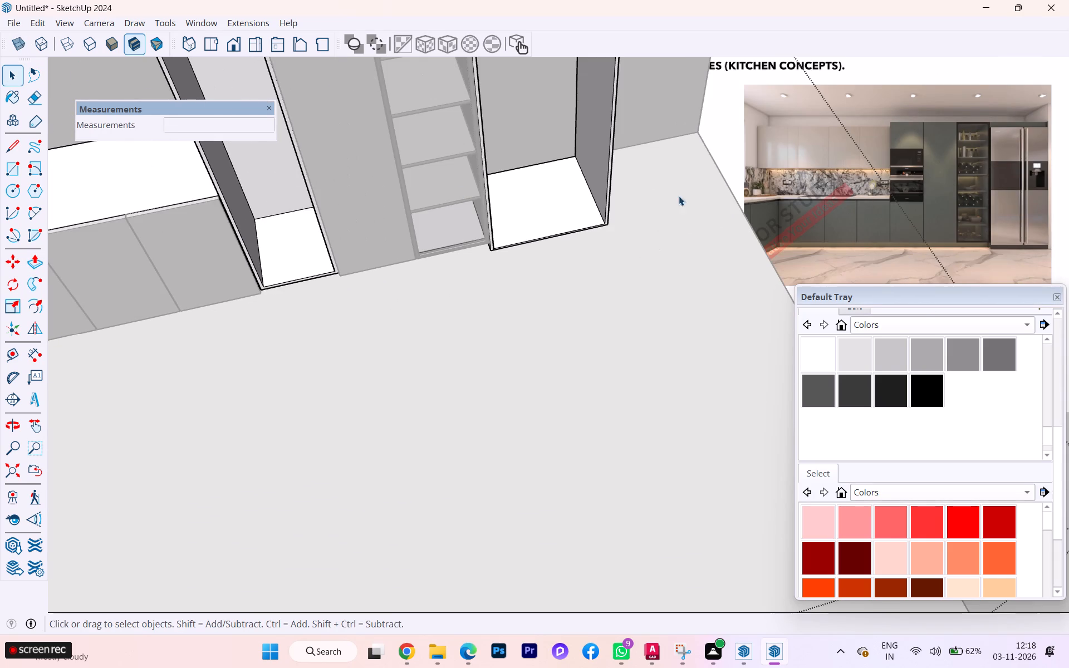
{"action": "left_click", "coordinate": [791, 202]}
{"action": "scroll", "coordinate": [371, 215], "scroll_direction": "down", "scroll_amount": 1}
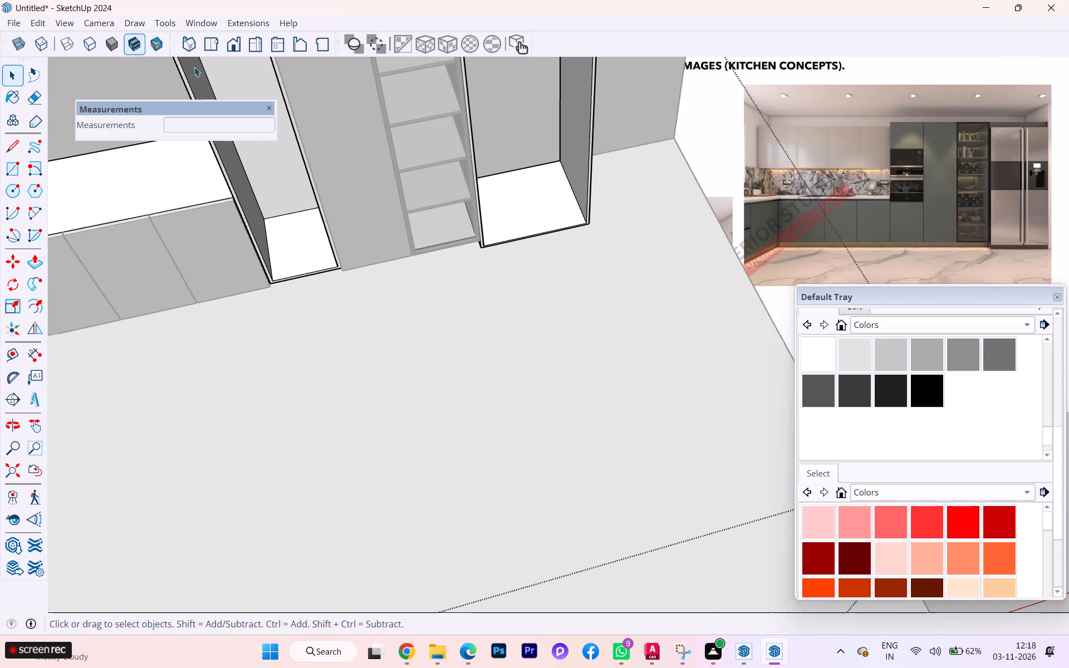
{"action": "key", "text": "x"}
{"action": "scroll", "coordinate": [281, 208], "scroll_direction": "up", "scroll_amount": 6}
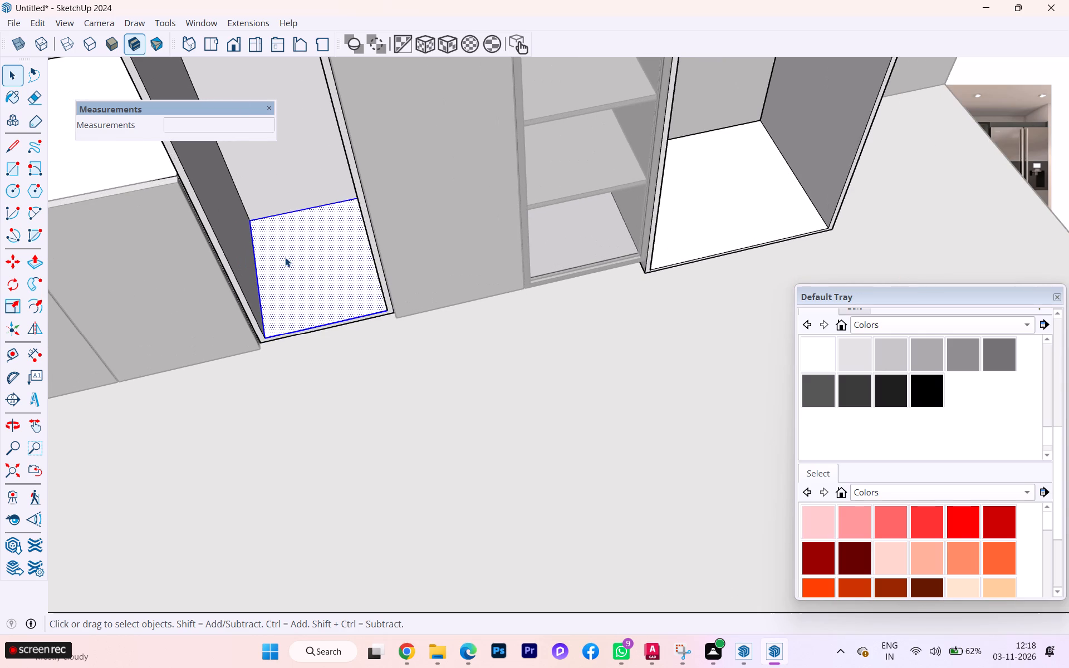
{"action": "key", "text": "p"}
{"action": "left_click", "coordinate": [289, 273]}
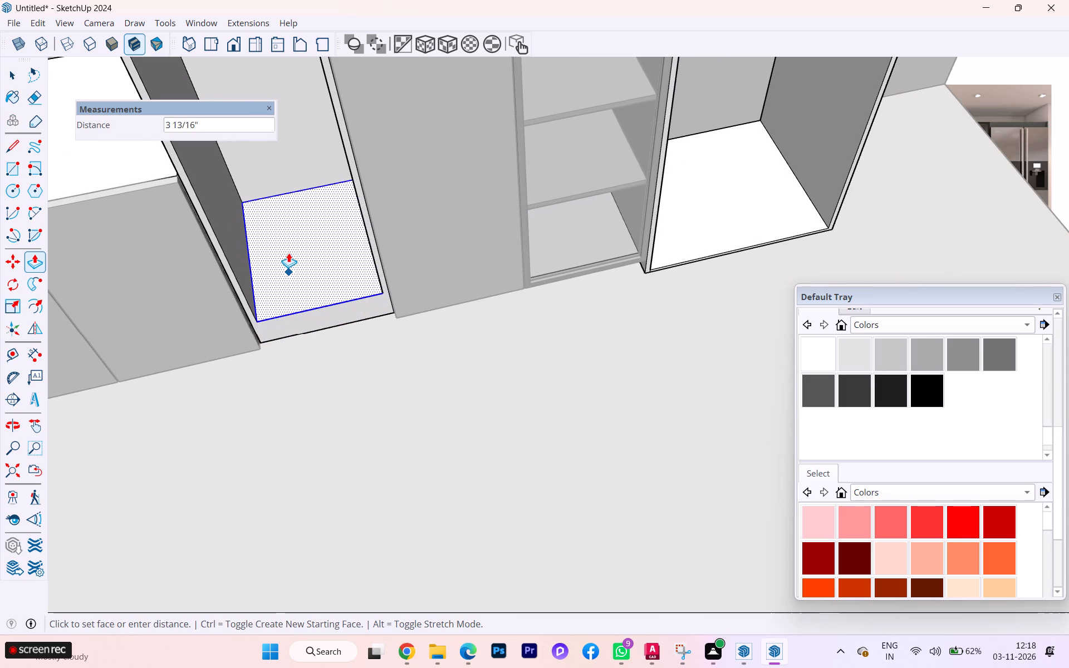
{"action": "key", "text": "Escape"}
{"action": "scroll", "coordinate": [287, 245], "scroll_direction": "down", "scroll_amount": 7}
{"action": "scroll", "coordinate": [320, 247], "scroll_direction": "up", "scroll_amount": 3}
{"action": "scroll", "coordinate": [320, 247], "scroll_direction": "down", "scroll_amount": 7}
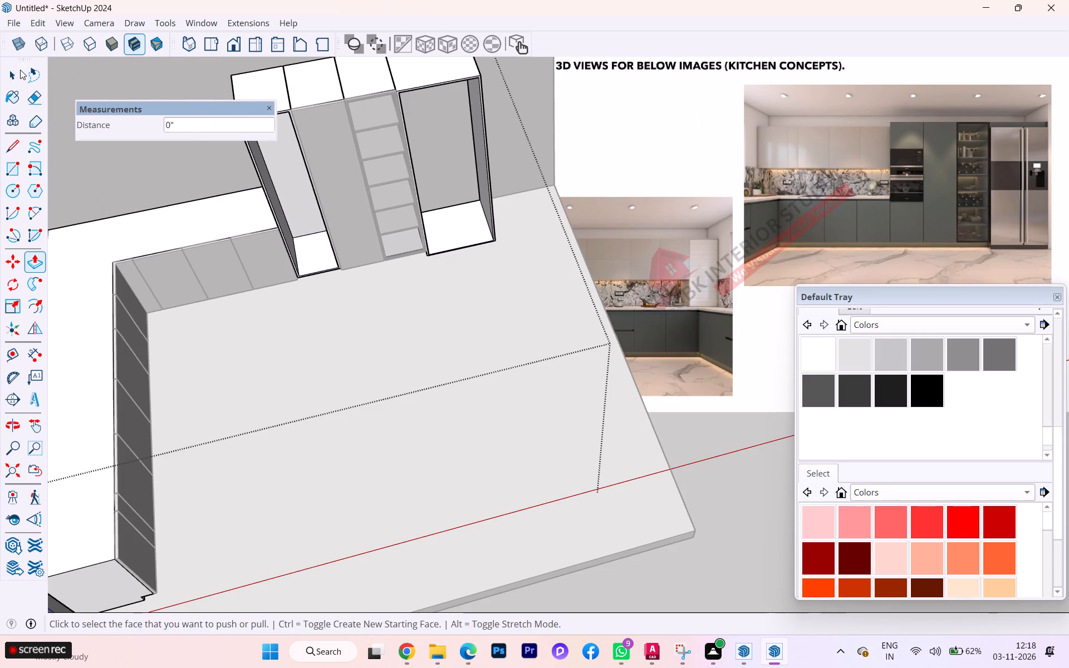
Outside the cabinet's group, paste the copied bottom face in place and extrude it upward 0.75" into a shelf panel.
{"action": "left_click", "coordinate": [17, 72]}
{"action": "double_click", "coordinate": [685, 387]}
{"action": "scroll", "coordinate": [423, 230], "scroll_direction": "up", "scroll_amount": 2}
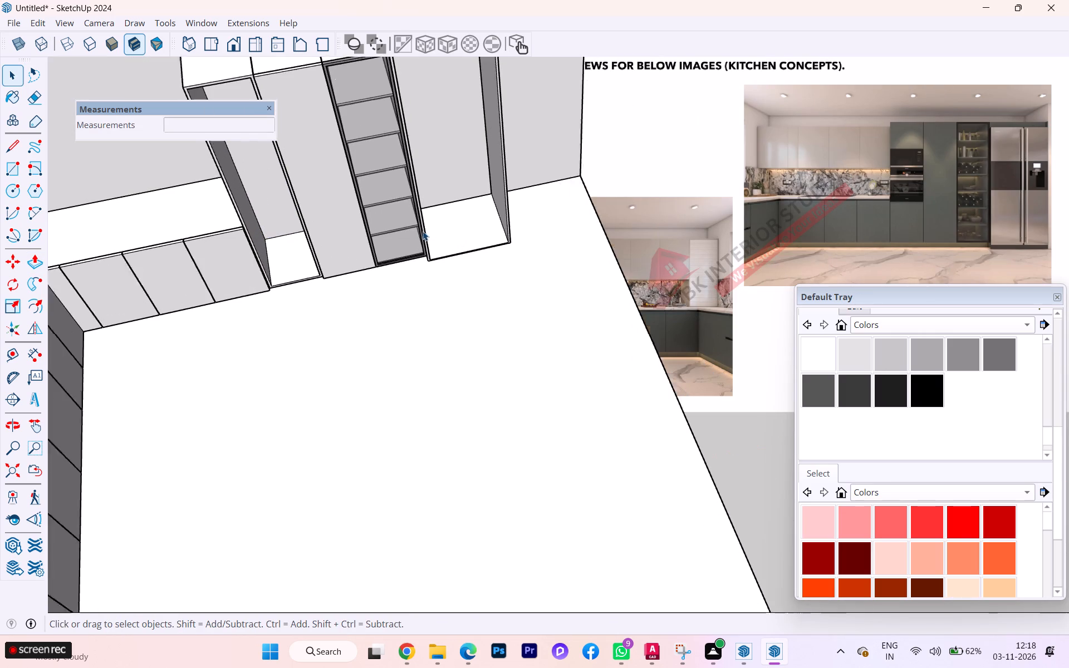
{"action": "scroll", "coordinate": [423, 231], "scroll_direction": "up", "scroll_amount": 1}
{"action": "key", "text": "x"}
{"action": "scroll", "coordinate": [272, 256], "scroll_direction": "up", "scroll_amount": 6}
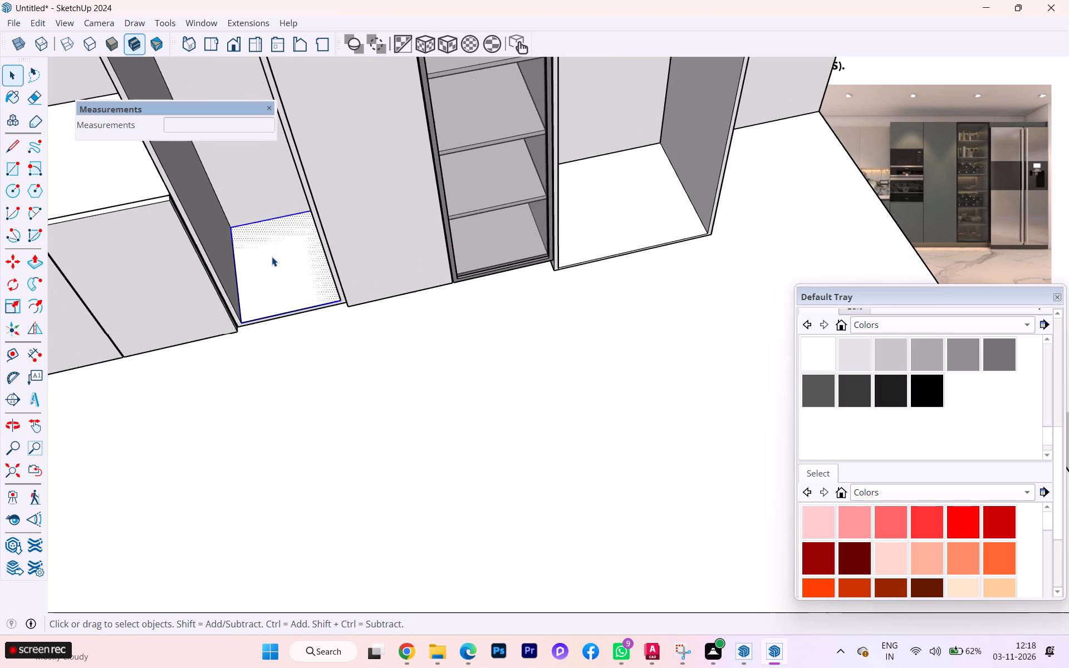
{"action": "key", "text": "p"}
{"action": "left_click", "coordinate": [267, 271]}
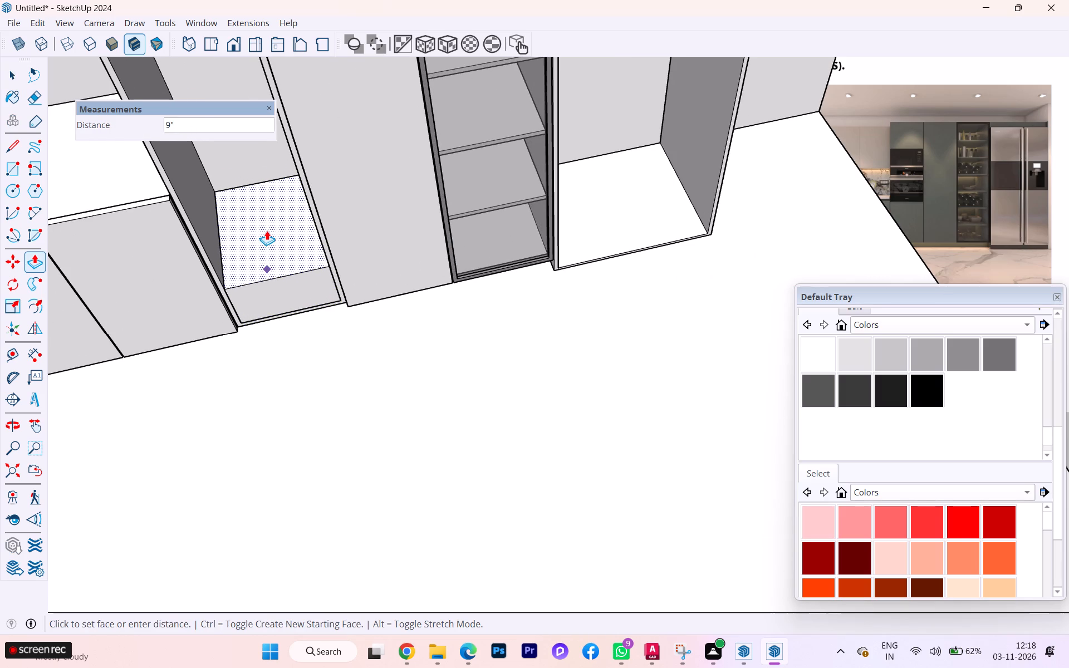
{"action": "type", "text": ".75"}
{"action": "key", "text": "Return"}
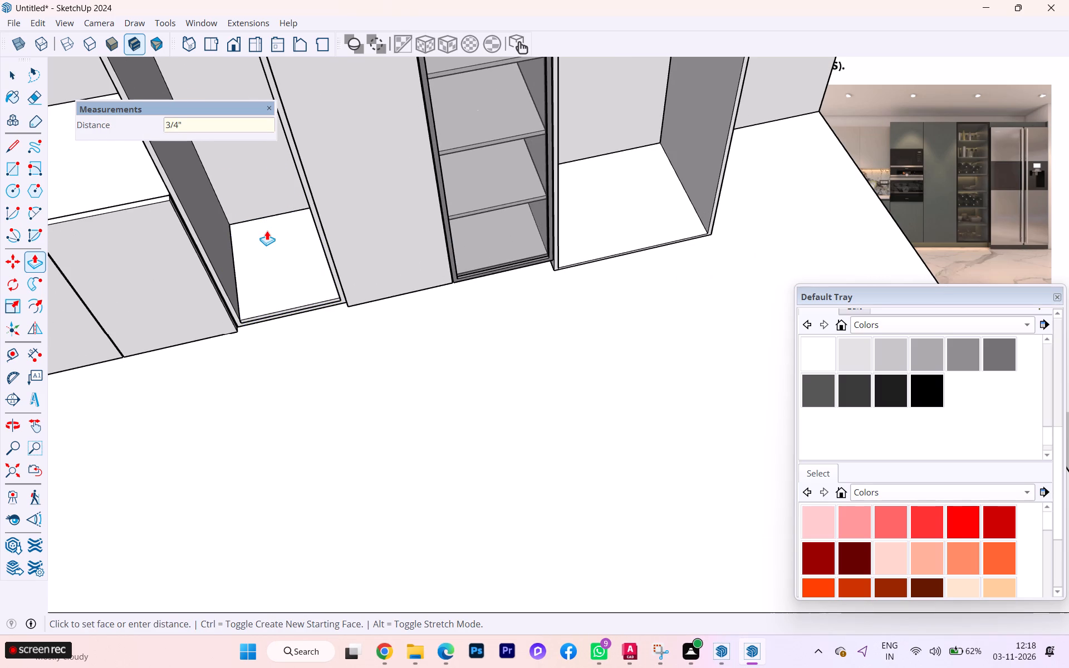
Make the whole new shelf panel at the bottom of the first tall cabinet into a group.
{"action": "scroll", "coordinate": [265, 231], "scroll_direction": "up", "scroll_amount": 5}
{"action": "left_click", "coordinate": [16, 74]}
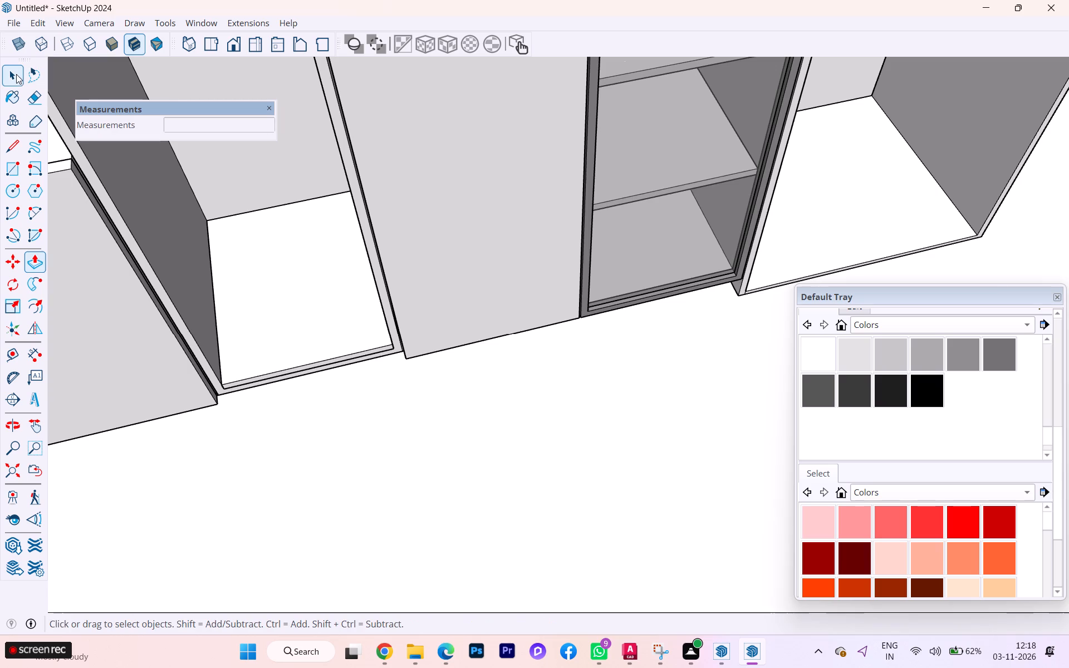
{"action": "triple_click", "coordinate": [246, 299]}
{"action": "right_click", "coordinate": [246, 299]}
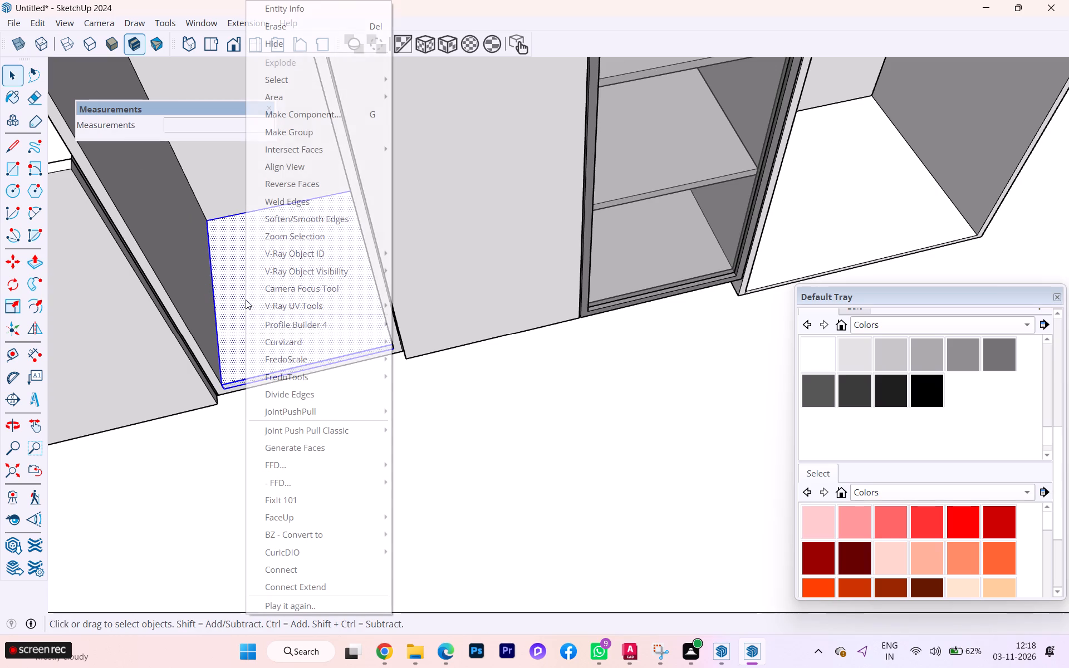
{"action": "left_click", "coordinate": [299, 136]}
Move the grouped shelf panel straight up about 2' 6 3/8" inside the first tall cabinet, level with the adjoining base cabinets' top.
{"action": "scroll", "coordinate": [222, 342], "scroll_direction": "up", "scroll_amount": 4}
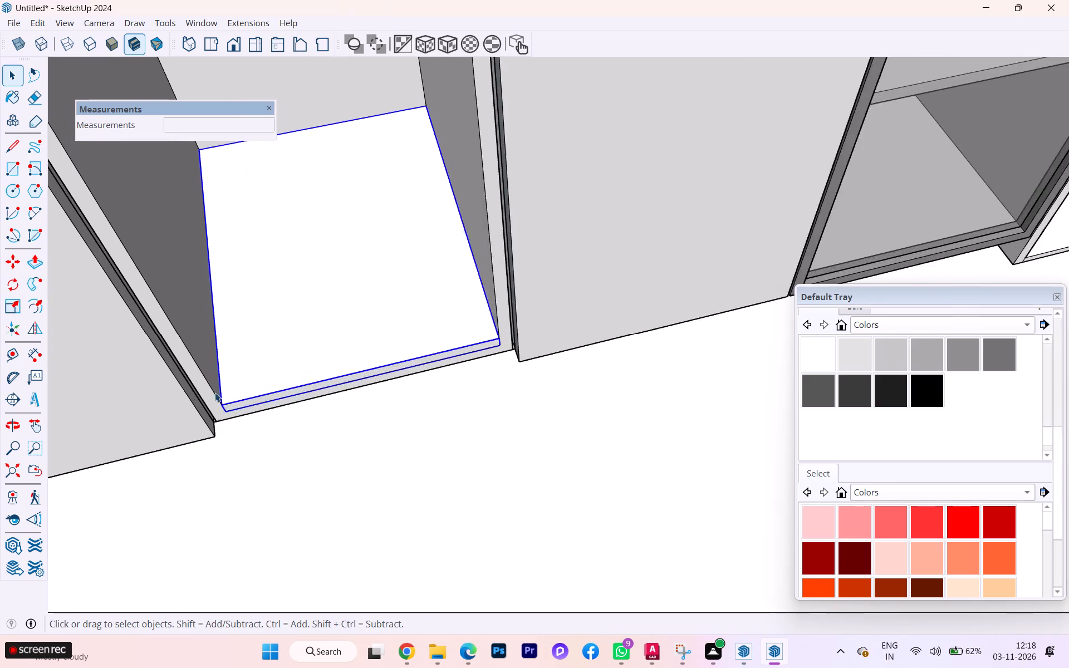
{"action": "scroll", "coordinate": [215, 392], "scroll_direction": "up", "scroll_amount": 4}
{"action": "key", "text": "m"}
{"action": "scroll", "coordinate": [234, 440], "scroll_direction": "up", "scroll_amount": 3}
{"action": "scroll", "coordinate": [236, 440], "scroll_direction": "down", "scroll_amount": 1}
{"action": "scroll", "coordinate": [236, 440], "scroll_direction": "up", "scroll_amount": 1}
{"action": "left_click", "coordinate": [226, 399]}
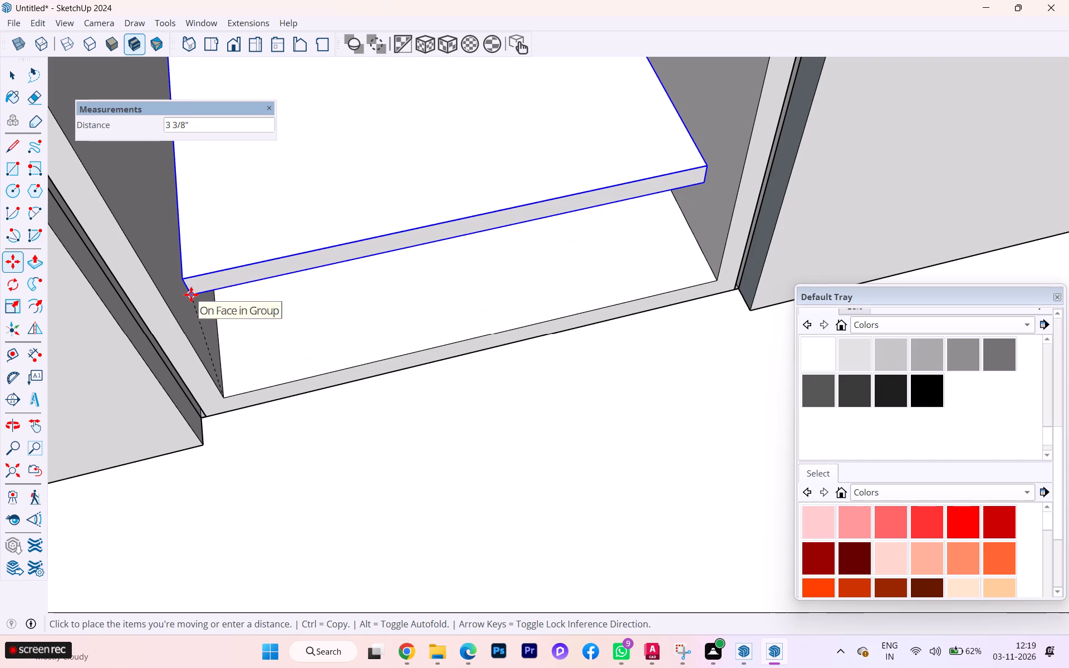
{"action": "key", "text": "Up"}
{"action": "scroll", "coordinate": [251, 341], "scroll_direction": "down", "scroll_amount": 4}
{"action": "scroll", "coordinate": [278, 344], "scroll_direction": "up", "scroll_amount": 1}
{"action": "scroll", "coordinate": [279, 344], "scroll_direction": "down", "scroll_amount": 2}
{"action": "scroll", "coordinate": [330, 353], "scroll_direction": "down", "scroll_amount": 6}
{"action": "scroll", "coordinate": [331, 355], "scroll_direction": "up", "scroll_amount": 1}
{"action": "scroll", "coordinate": [331, 355], "scroll_direction": "down", "scroll_amount": 6}
{"action": "scroll", "coordinate": [345, 365], "scroll_direction": "up", "scroll_amount": 1}
{"action": "scroll", "coordinate": [347, 365], "scroll_direction": "down", "scroll_amount": 3}
{"action": "scroll", "coordinate": [347, 366], "scroll_direction": "up", "scroll_amount": 1}
{"action": "scroll", "coordinate": [347, 367], "scroll_direction": "down", "scroll_amount": 1}
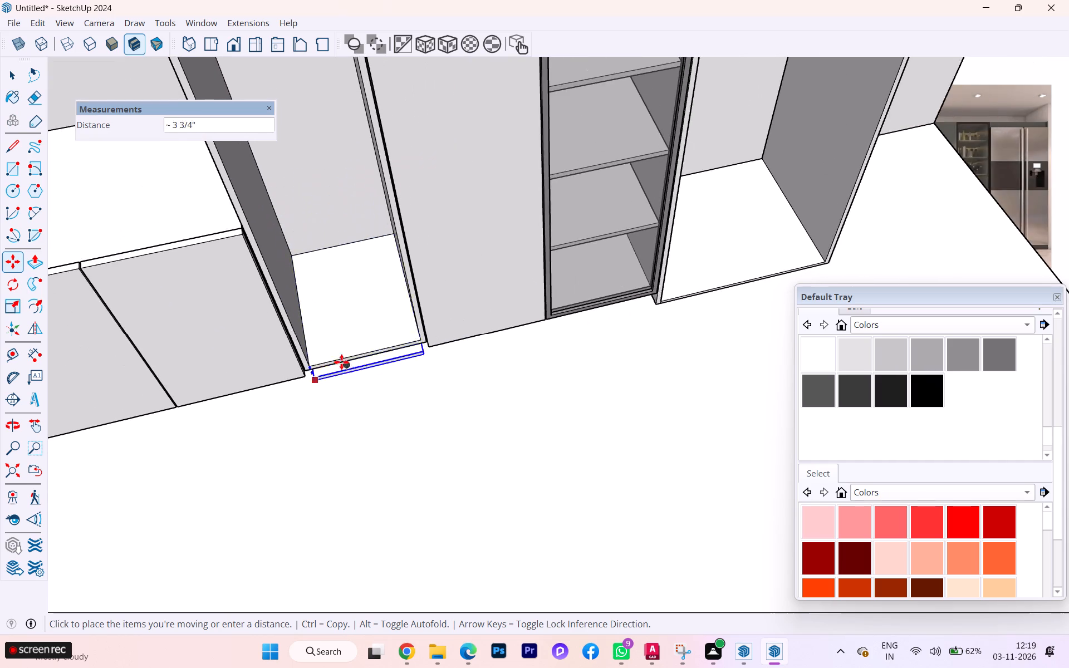
{"action": "scroll", "coordinate": [267, 224], "scroll_direction": "up", "scroll_amount": 10}
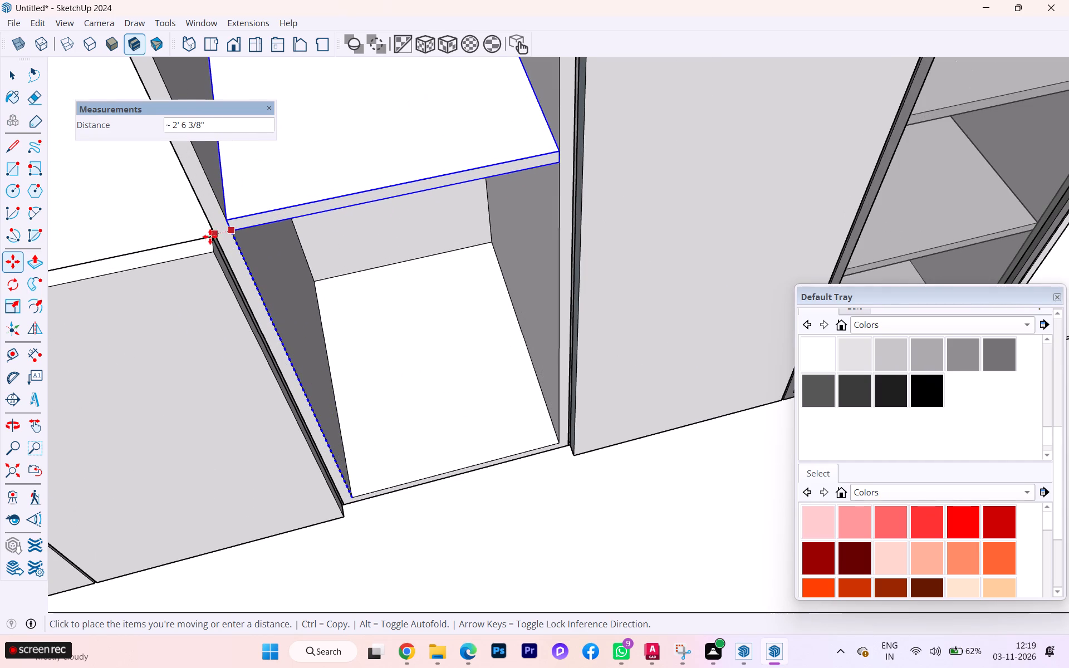
{"action": "left_click", "coordinate": [210, 237]}
Copy the shelf panel vertically 18" above itself inside the first tall cabinet.
{"action": "scroll", "coordinate": [307, 220], "scroll_direction": "down", "scroll_amount": 3}
{"action": "middle_click_drag", "start_coordinate": [274, 228], "coordinate": [440, 250]}
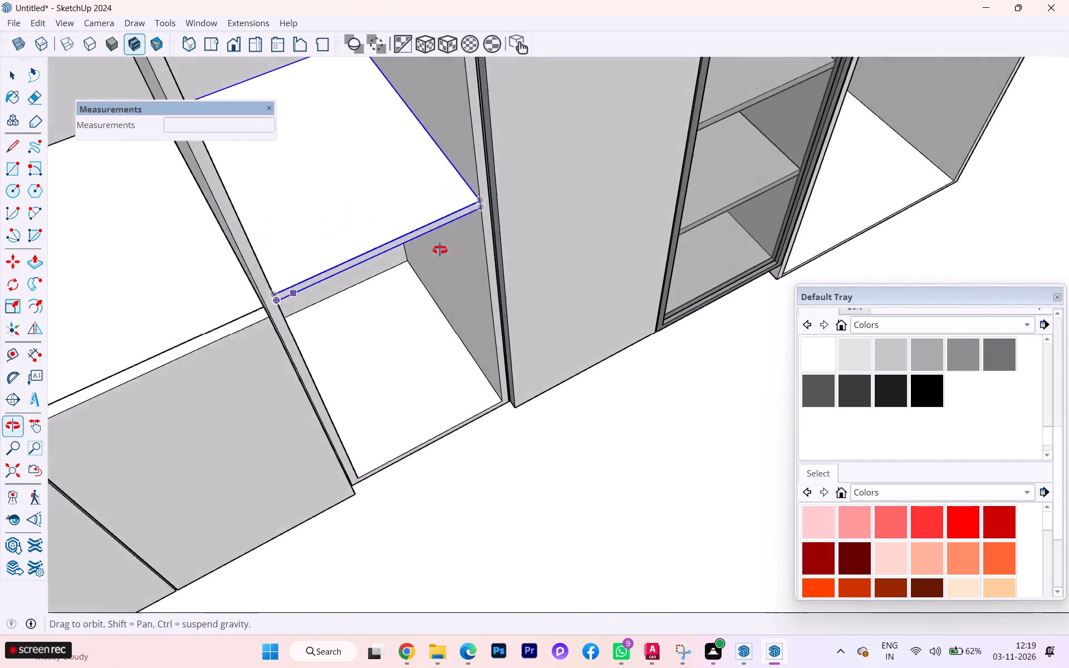
{"action": "middle_click_drag", "start_coordinate": [440, 250], "coordinate": [494, 255]}
{"action": "scroll", "coordinate": [342, 247], "scroll_direction": "up", "scroll_amount": 3}
{"action": "scroll", "coordinate": [341, 245], "scroll_direction": "down", "scroll_amount": 1}
{"action": "scroll", "coordinate": [341, 245], "scroll_direction": "up", "scroll_amount": 5}
{"action": "scroll", "coordinate": [372, 268], "scroll_direction": "down", "scroll_amount": 3}
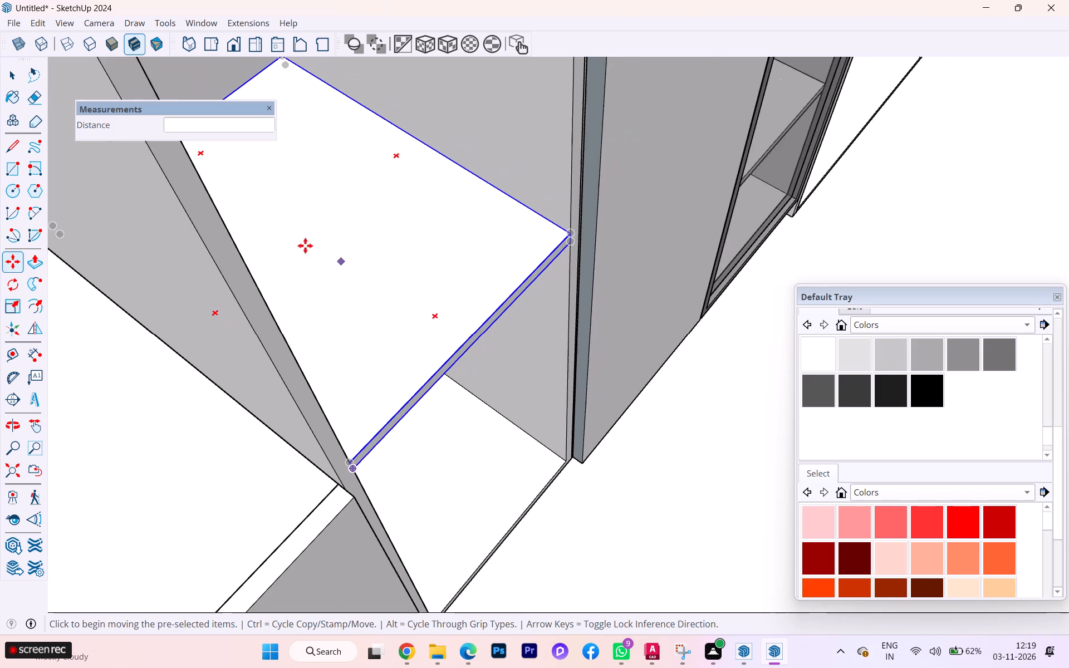
{"action": "scroll", "coordinate": [305, 245], "scroll_direction": "down", "scroll_amount": 4}
{"action": "scroll", "coordinate": [258, 210], "scroll_direction": "up", "scroll_amount": 2}
{"action": "scroll", "coordinate": [258, 210], "scroll_direction": "down", "scroll_amount": 1}
{"action": "scroll", "coordinate": [254, 239], "scroll_direction": "up", "scroll_amount": 2}
{"action": "scroll", "coordinate": [254, 241], "scroll_direction": "down", "scroll_amount": 1}
{"action": "scroll", "coordinate": [254, 243], "scroll_direction": "up", "scroll_amount": 1}
{"action": "scroll", "coordinate": [254, 243], "scroll_direction": "down", "scroll_amount": 1}
{"action": "scroll", "coordinate": [254, 243], "scroll_direction": "up", "scroll_amount": 1}
{"action": "scroll", "coordinate": [253, 244], "scroll_direction": "down", "scroll_amount": 3}
{"action": "scroll", "coordinate": [268, 321], "scroll_direction": "up", "scroll_amount": 3}
{"action": "scroll", "coordinate": [268, 321], "scroll_direction": "down", "scroll_amount": 4}
{"action": "scroll", "coordinate": [277, 364], "scroll_direction": "up", "scroll_amount": 3}
{"action": "scroll", "coordinate": [279, 373], "scroll_direction": "down", "scroll_amount": 1}
{"action": "scroll", "coordinate": [282, 376], "scroll_direction": "up", "scroll_amount": 2}
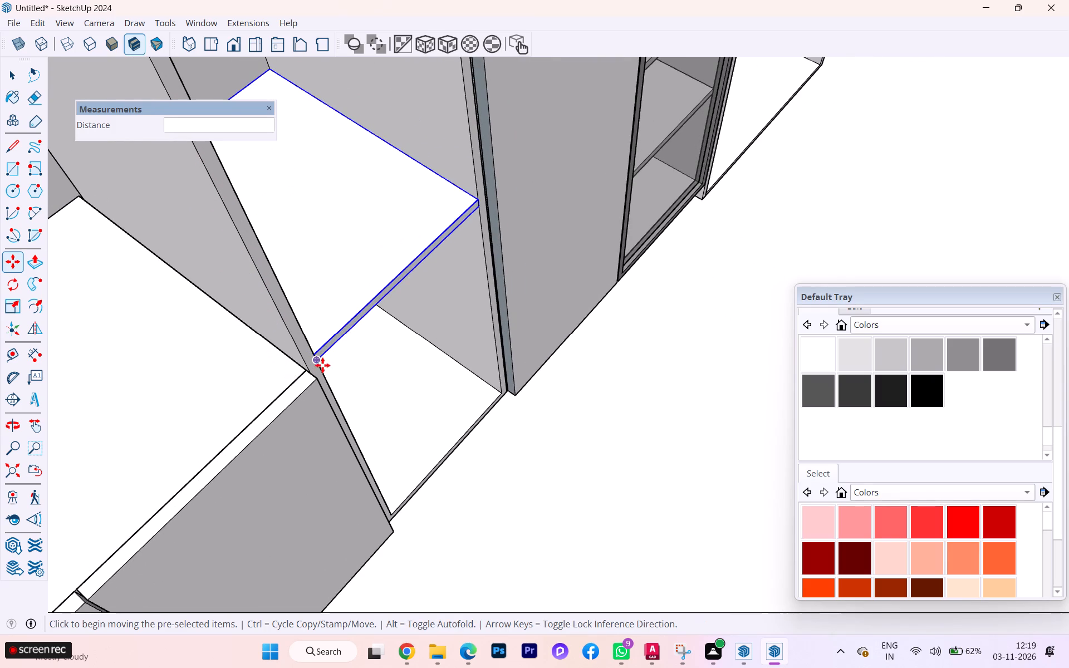
{"action": "left_click", "coordinate": [321, 361]}
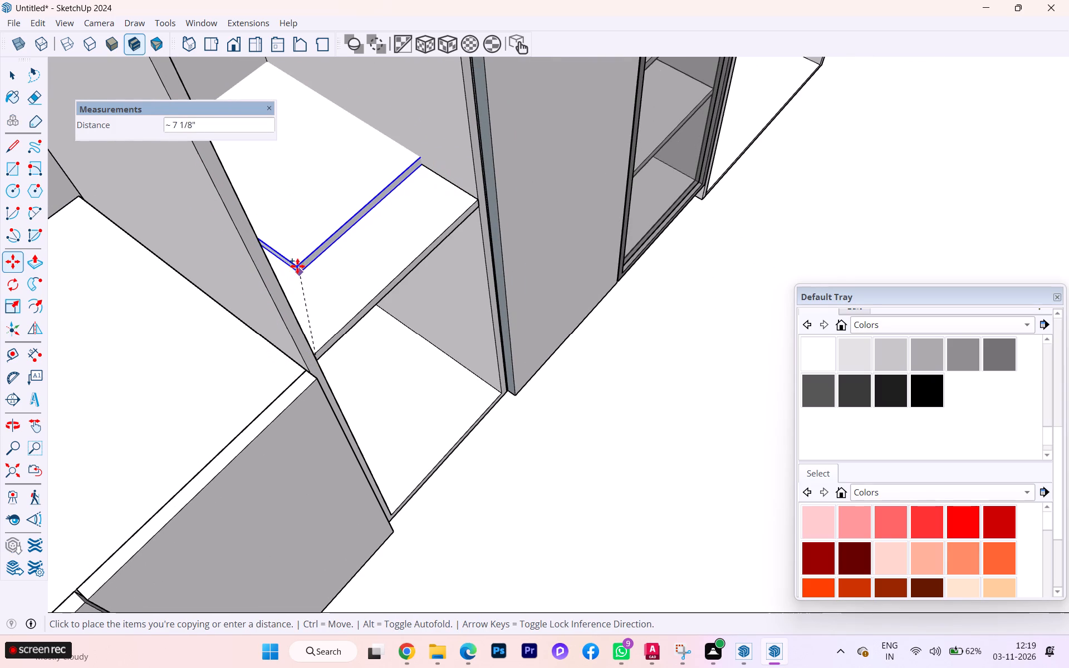
{"action": "key", "text": "Up"}
{"action": "scroll", "coordinate": [259, 212], "scroll_direction": "down", "scroll_amount": 1}
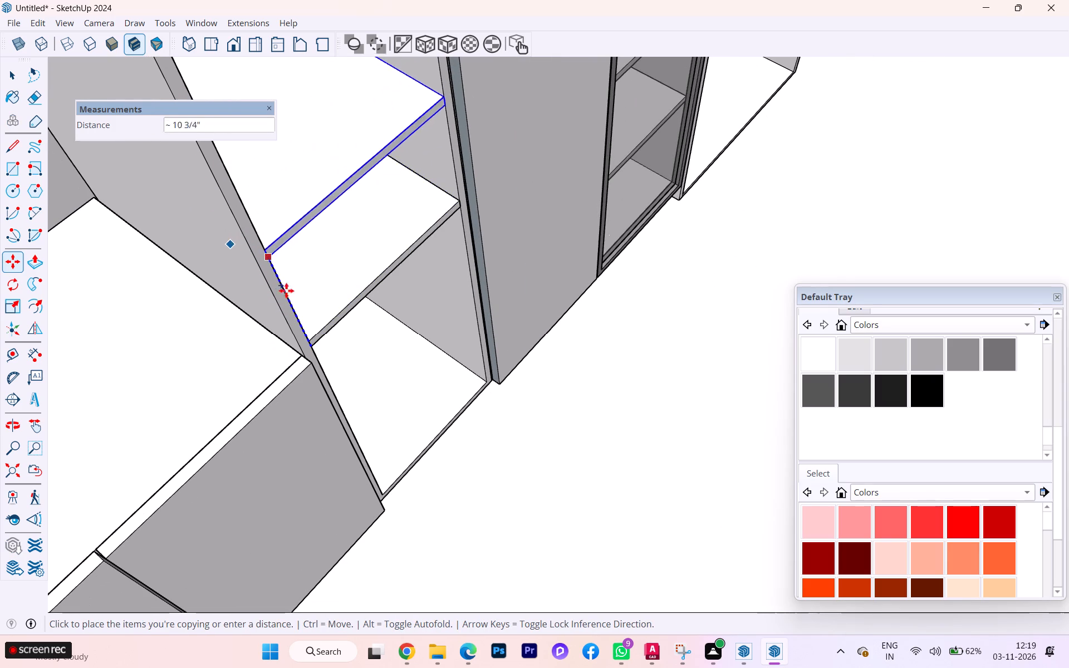
{"action": "scroll", "coordinate": [247, 238], "scroll_direction": "down", "scroll_amount": 1}
{"action": "scroll", "coordinate": [248, 239], "scroll_direction": "up", "scroll_amount": 2}
{"action": "scroll", "coordinate": [248, 239], "scroll_direction": "down", "scroll_amount": 4}
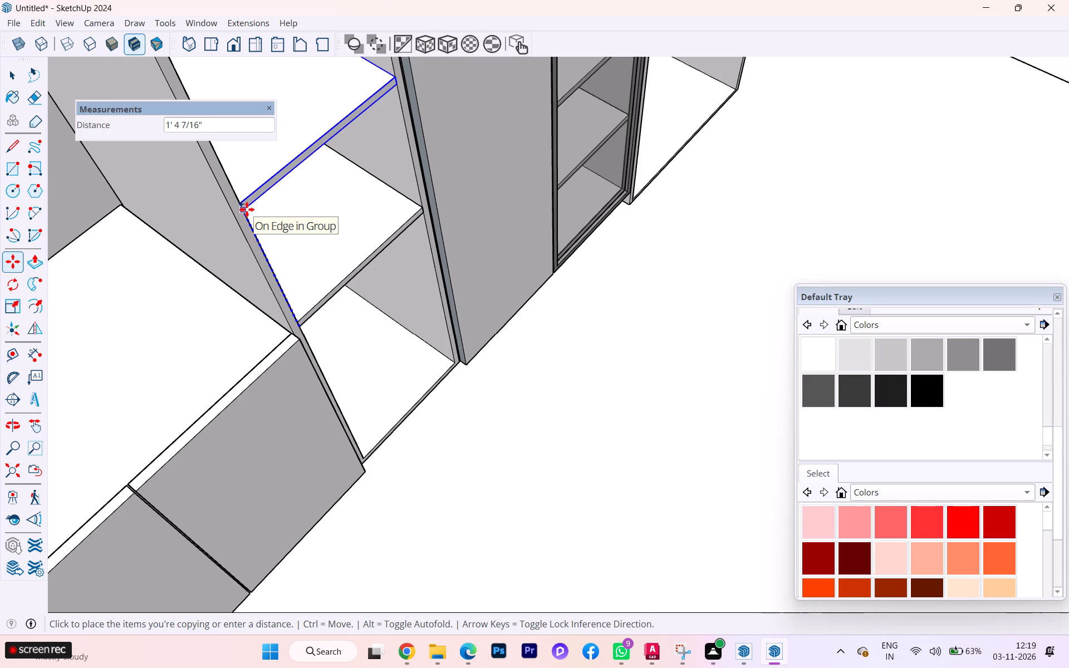
{"action": "type", "text": "18"}
{"action": "key", "text": "Return"}
Copy the upper shelf panel another 18" straight up in the first tall cabinet and clear the selection.
{"action": "scroll", "coordinate": [266, 228], "scroll_direction": "down", "scroll_amount": 5}
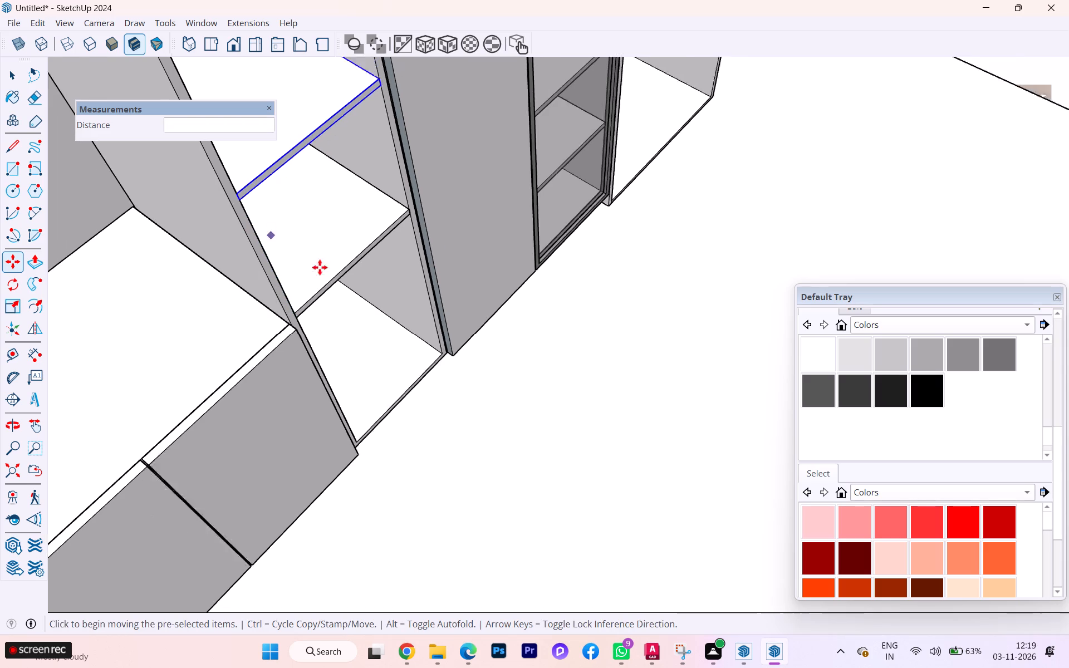
{"action": "scroll", "coordinate": [409, 395], "scroll_direction": "down", "scroll_amount": 1}
{"action": "scroll", "coordinate": [410, 396], "scroll_direction": "up", "scroll_amount": 1}
{"action": "scroll", "coordinate": [410, 396], "scroll_direction": "down", "scroll_amount": 2}
{"action": "scroll", "coordinate": [411, 397], "scroll_direction": "up", "scroll_amount": 2}
{"action": "scroll", "coordinate": [411, 397], "scroll_direction": "down", "scroll_amount": 1}
{"action": "middle_click_drag", "start_coordinate": [383, 370], "coordinate": [303, 273]}
{"action": "scroll", "coordinate": [345, 189], "scroll_direction": "up", "scroll_amount": 2}
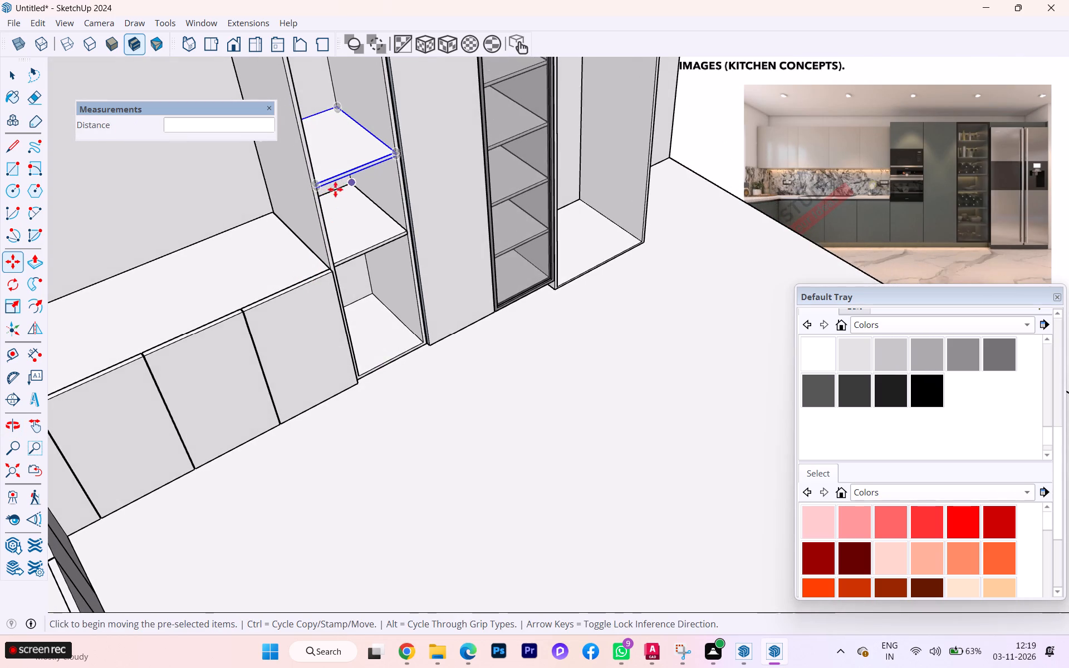
{"action": "scroll", "coordinate": [335, 189], "scroll_direction": "up", "scroll_amount": 3}
{"action": "left_click", "coordinate": [302, 185]}
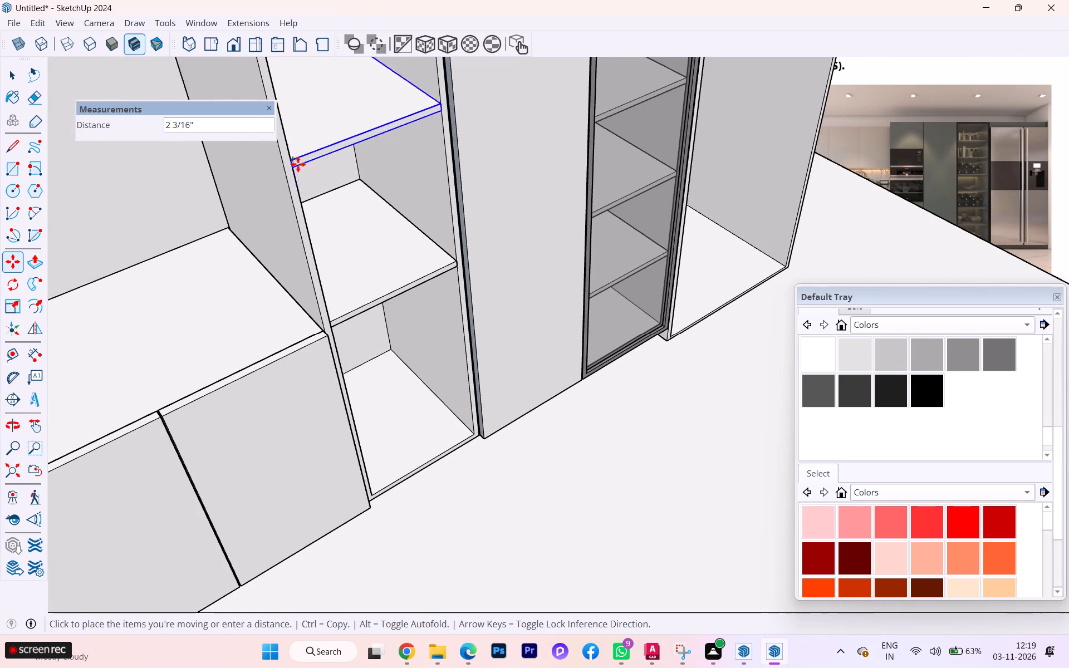
{"action": "scroll", "coordinate": [282, 95], "scroll_direction": "down", "scroll_amount": 2}
{"action": "scroll", "coordinate": [282, 95], "scroll_direction": "up", "scroll_amount": 1}
{"action": "scroll", "coordinate": [288, 110], "scroll_direction": "down", "scroll_amount": 12}
{"action": "scroll", "coordinate": [283, 143], "scroll_direction": "up", "scroll_amount": 2}
{"action": "scroll", "coordinate": [283, 144], "scroll_direction": "down", "scroll_amount": 9}
{"action": "scroll", "coordinate": [282, 156], "scroll_direction": "up", "scroll_amount": 2}
{"action": "scroll", "coordinate": [282, 157], "scroll_direction": "down", "scroll_amount": 6}
{"action": "scroll", "coordinate": [282, 158], "scroll_direction": "up", "scroll_amount": 3}
{"action": "scroll", "coordinate": [285, 164], "scroll_direction": "down", "scroll_amount": 3}
{"action": "scroll", "coordinate": [289, 173], "scroll_direction": "up", "scroll_amount": 1}
{"action": "scroll", "coordinate": [289, 173], "scroll_direction": "down", "scroll_amount": 1}
{"action": "scroll", "coordinate": [288, 131], "scroll_direction": "up", "scroll_amount": 2}
{"action": "scroll", "coordinate": [288, 131], "scroll_direction": "down", "scroll_amount": 2}
{"action": "scroll", "coordinate": [288, 131], "scroll_direction": "up", "scroll_amount": 11}
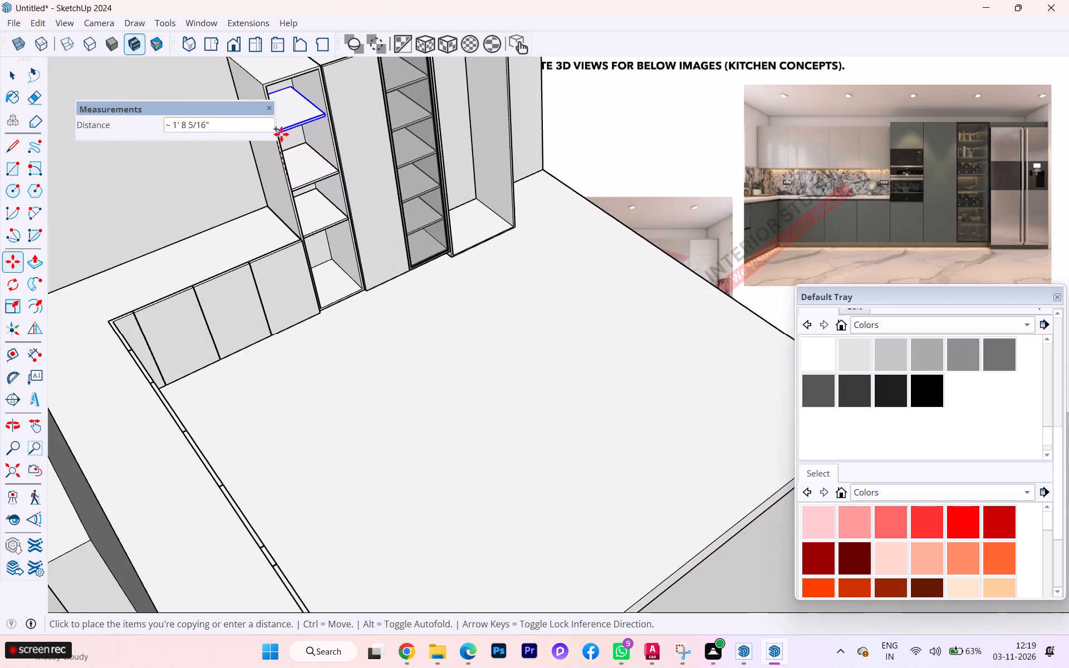
{"action": "scroll", "coordinate": [282, 134], "scroll_direction": "up", "scroll_amount": 1}
{"action": "type", "text": "18"}
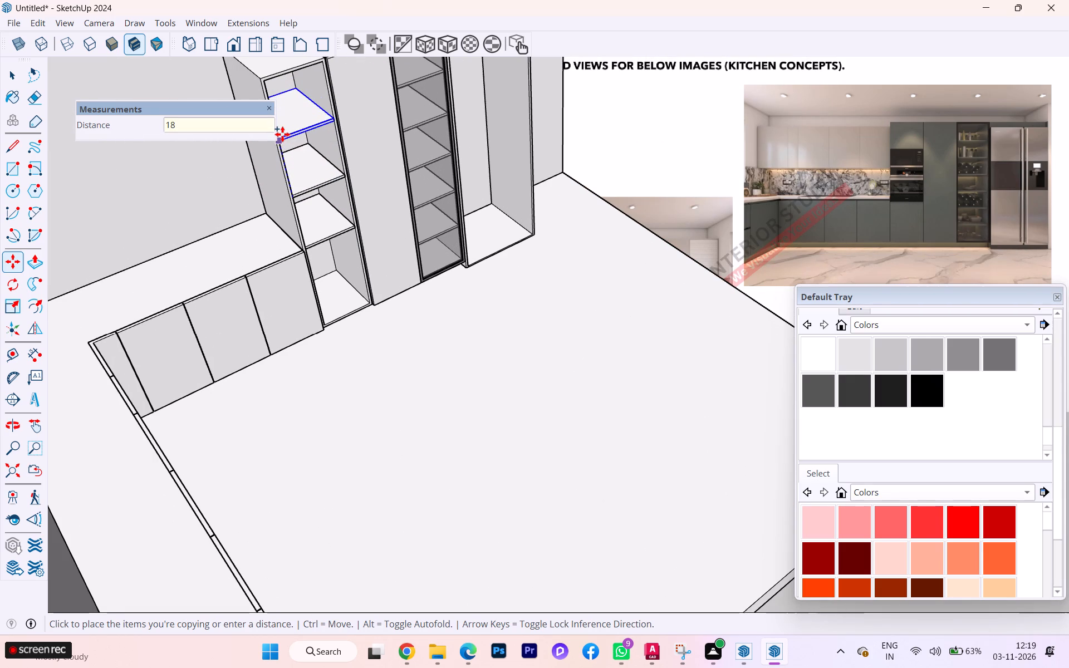
{"action": "key", "text": "Return"}
{"action": "scroll", "coordinate": [388, 163], "scroll_direction": "up", "scroll_amount": 4}
{"action": "scroll", "coordinate": [301, 159], "scroll_direction": "down", "scroll_amount": 5}
{"action": "scroll", "coordinate": [347, 210], "scroll_direction": "up", "scroll_amount": 2}
{"action": "scroll", "coordinate": [347, 212], "scroll_direction": "down", "scroll_amount": 2}
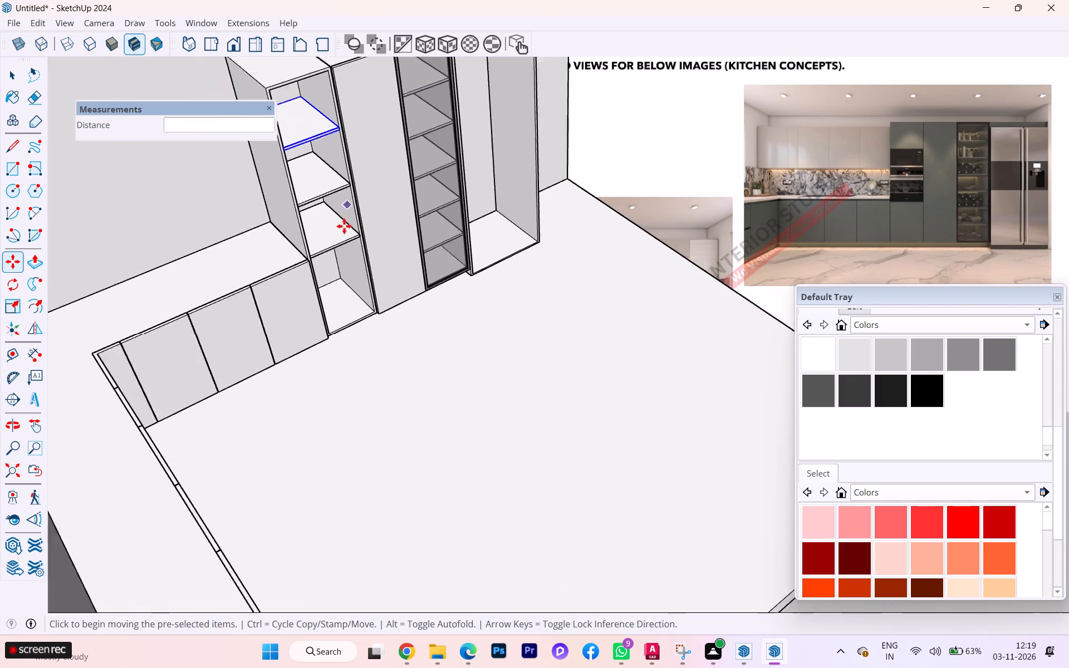
{"action": "scroll", "coordinate": [344, 226], "scroll_direction": "down", "scroll_amount": 2}
{"action": "middle_click_drag", "start_coordinate": [360, 234], "coordinate": [429, 241]}
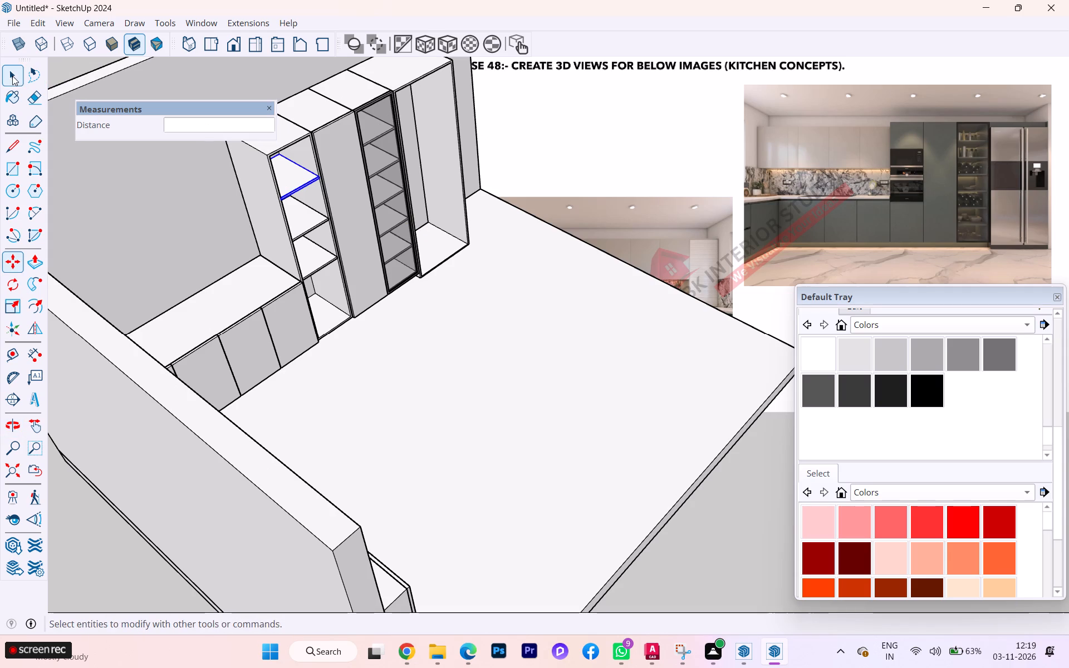
{"action": "left_click", "coordinate": [12, 76]}
{"action": "left_click", "coordinate": [740, 480]}
Unhide the last hidden object, the short lower door of the first tall cabinet.
{"action": "scroll", "coordinate": [353, 155], "scroll_direction": "up", "scroll_amount": 4}
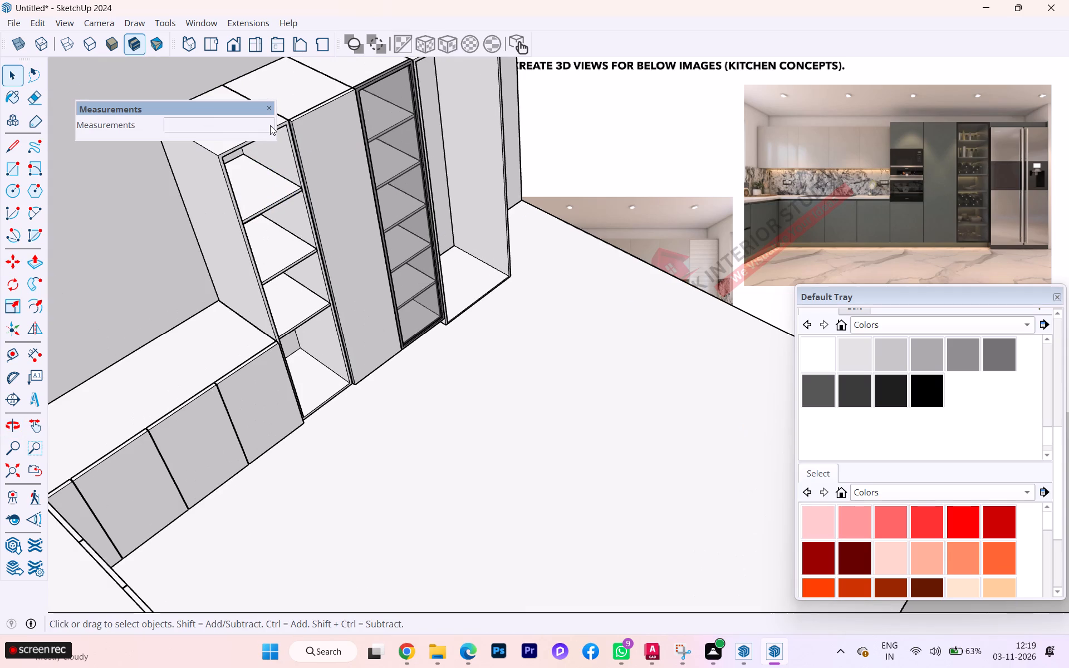
{"action": "left_click", "coordinate": [28, 19]}
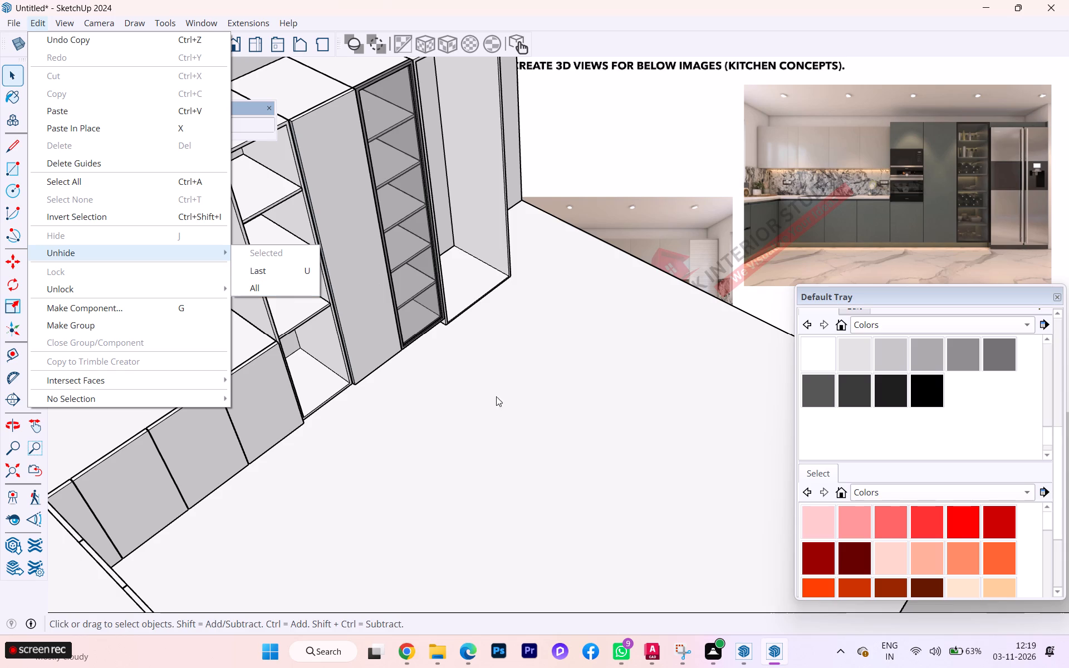
{"action": "left_click", "coordinate": [742, 261]}
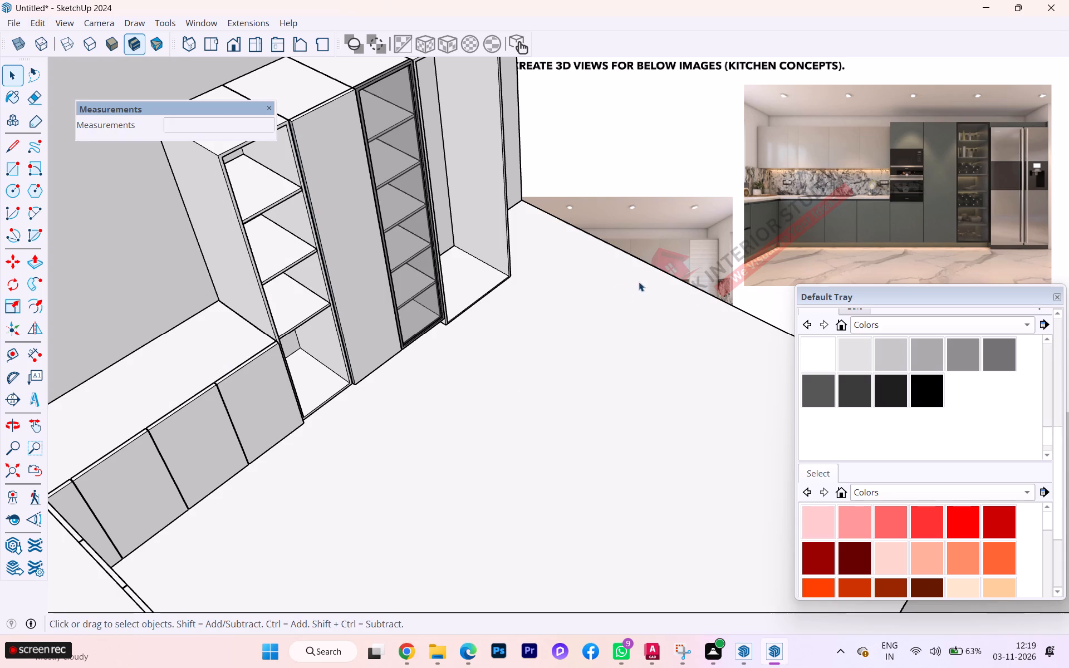
{"action": "key", "text": "u"}
Inside the neighbouring full-height door's group, reverse the blue-grey narrow side face facing the shelved cabinet, and leave the group.
{"action": "scroll", "coordinate": [285, 267], "scroll_direction": "up", "scroll_amount": 7}
{"action": "scroll", "coordinate": [444, 362], "scroll_direction": "up", "scroll_amount": 5}
{"action": "scroll", "coordinate": [364, 326], "scroll_direction": "up", "scroll_amount": 4}
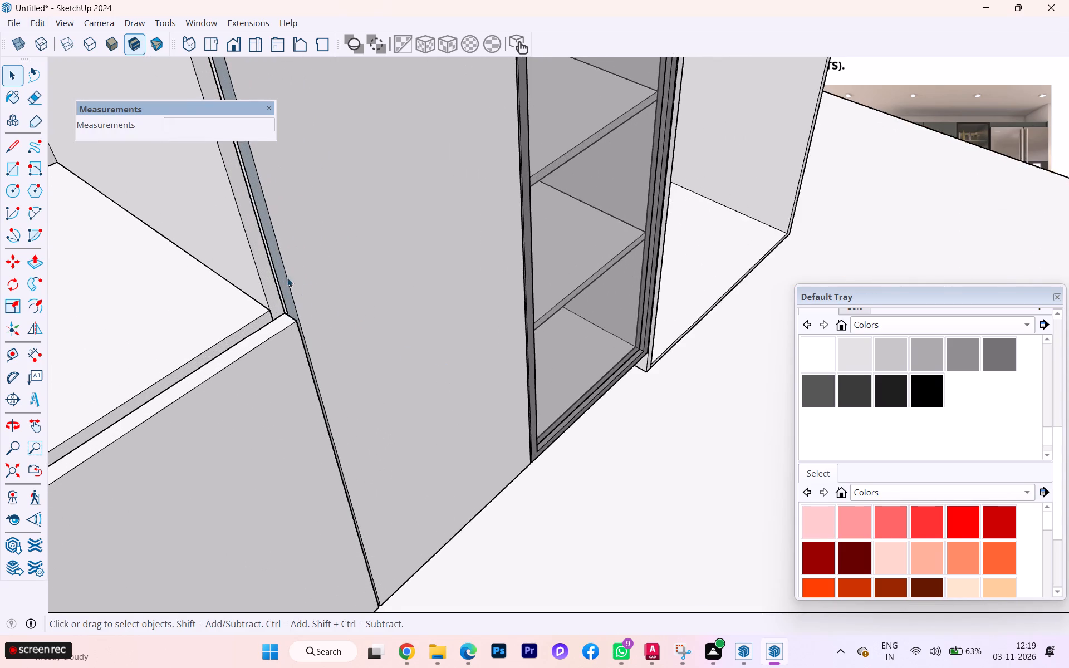
{"action": "scroll", "coordinate": [280, 278], "scroll_direction": "down", "scroll_amount": 1}
{"action": "middle_click_drag", "start_coordinate": [278, 276], "coordinate": [360, 279]}
{"action": "scroll", "coordinate": [344, 279], "scroll_direction": "up", "scroll_amount": 1}
{"action": "scroll", "coordinate": [344, 279], "scroll_direction": "down", "scroll_amount": 1}
{"action": "scroll", "coordinate": [344, 279], "scroll_direction": "up", "scroll_amount": 2}
{"action": "left_click", "coordinate": [338, 272]}
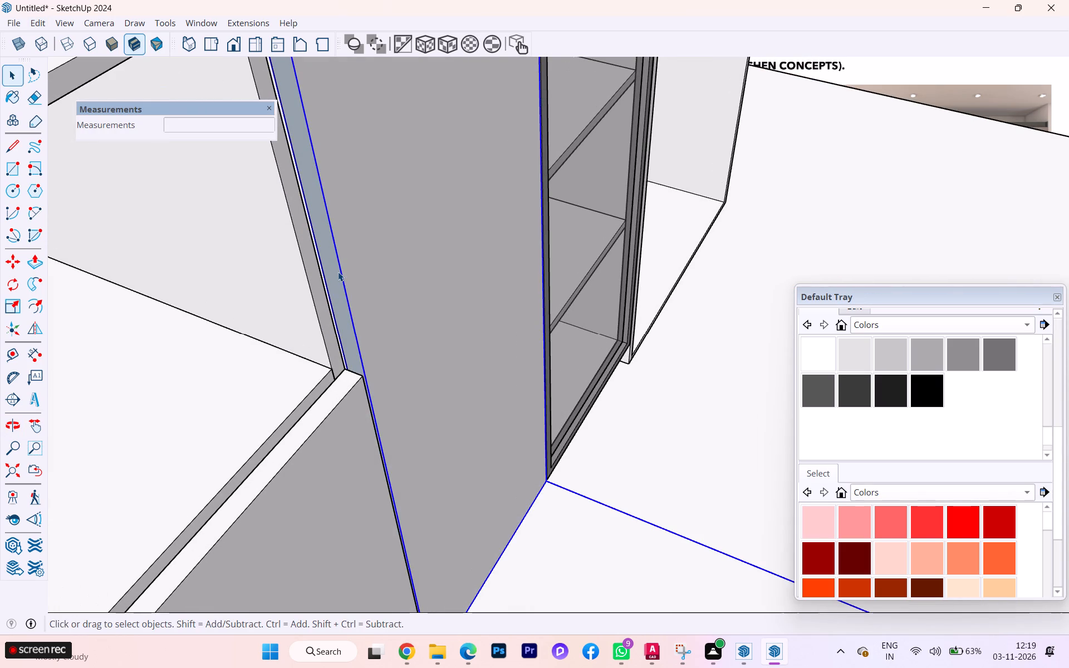
{"action": "triple_click", "coordinate": [332, 272]}
{"action": "left_click", "coordinate": [332, 271]}
{"action": "left_click", "coordinate": [332, 271]}
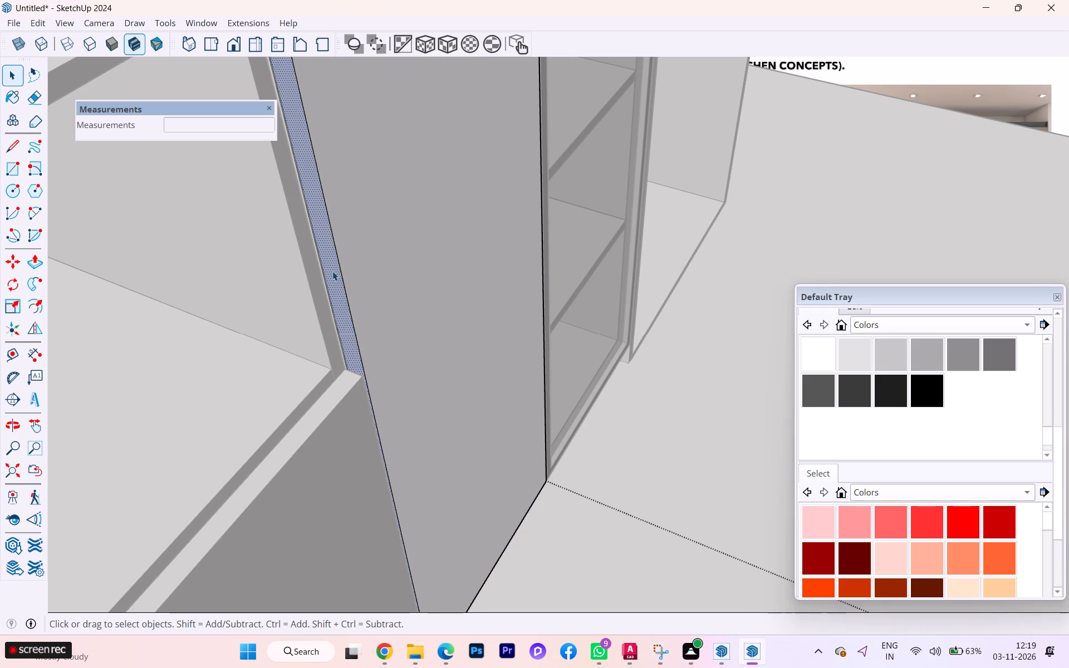
{"action": "right_click", "coordinate": [332, 272]}
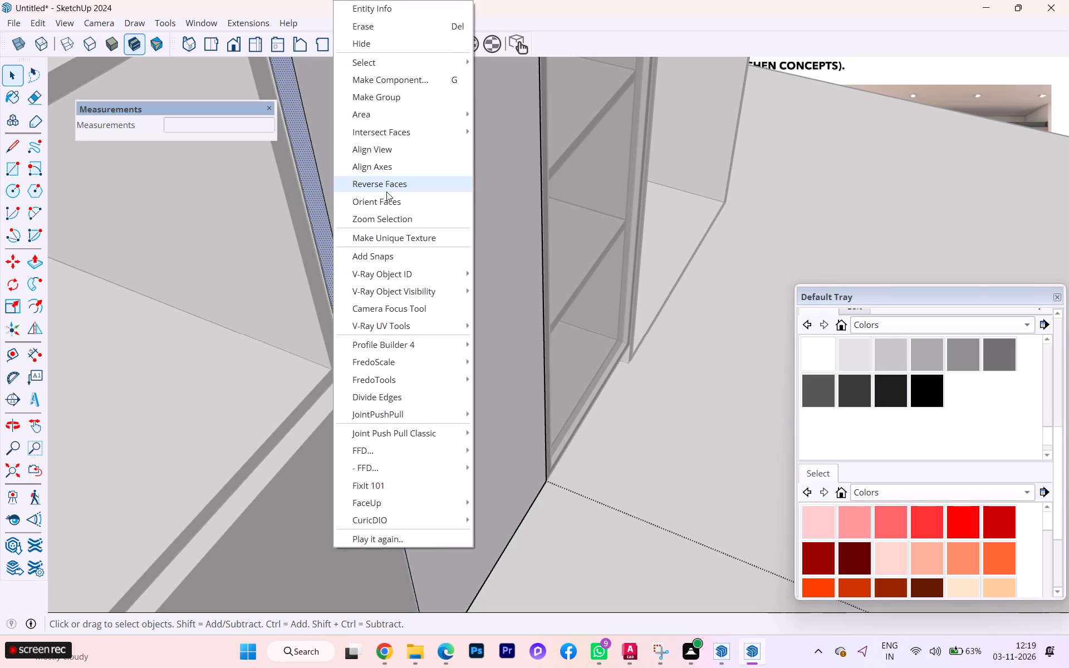
{"action": "left_click", "coordinate": [386, 191]}
{"action": "scroll", "coordinate": [383, 217], "scroll_direction": "down", "scroll_amount": 1}
{"action": "scroll", "coordinate": [388, 224], "scroll_direction": "up", "scroll_amount": 1}
{"action": "scroll", "coordinate": [394, 232], "scroll_direction": "down", "scroll_amount": 2}
{"action": "left_click", "coordinate": [675, 399]}
{"action": "scroll", "coordinate": [488, 321], "scroll_direction": "down", "scroll_amount": 2}
{"action": "scroll", "coordinate": [484, 321], "scroll_direction": "up", "scroll_amount": 2}
{"action": "scroll", "coordinate": [482, 321], "scroll_direction": "down", "scroll_amount": 3}
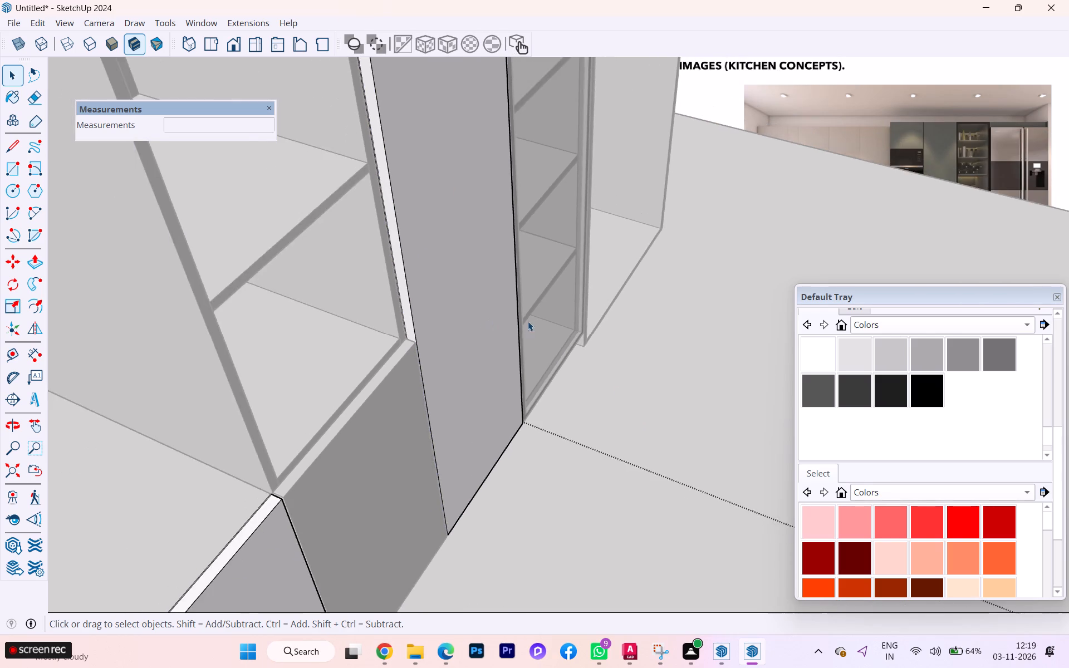
{"action": "scroll", "coordinate": [528, 321], "scroll_direction": "down", "scroll_amount": 2}
{"action": "scroll", "coordinate": [712, 242], "scroll_direction": "down", "scroll_amount": 4}
{"action": "scroll", "coordinate": [712, 241], "scroll_direction": "up", "scroll_amount": 2}
{"action": "scroll", "coordinate": [711, 239], "scroll_direction": "down", "scroll_amount": 1}
{"action": "left_click", "coordinate": [704, 141]}
{"action": "scroll", "coordinate": [721, 164], "scroll_direction": "down", "scroll_amount": 7}
{"action": "scroll", "coordinate": [321, 159], "scroll_direction": "down", "scroll_amount": 3}
{"action": "scroll", "coordinate": [320, 161], "scroll_direction": "up", "scroll_amount": 1}
{"action": "scroll", "coordinate": [320, 161], "scroll_direction": "down", "scroll_amount": 2}
{"action": "scroll", "coordinate": [268, 195], "scroll_direction": "up", "scroll_amount": 1}
{"action": "scroll", "coordinate": [261, 200], "scroll_direction": "down", "scroll_amount": 3}
{"action": "left_click", "coordinate": [115, 317]}
Examine the lower part of the glass-front shelf cabinet and its junctions with the tall door and the open end cabinet.
{"action": "scroll", "coordinate": [561, 177], "scroll_direction": "up", "scroll_amount": 1}
{"action": "scroll", "coordinate": [562, 177], "scroll_direction": "down", "scroll_amount": 1}
{"action": "scroll", "coordinate": [562, 177], "scroll_direction": "up", "scroll_amount": 6}
{"action": "scroll", "coordinate": [481, 189], "scroll_direction": "up", "scroll_amount": 3}
{"action": "scroll", "coordinate": [479, 191], "scroll_direction": "down", "scroll_amount": 1}
{"action": "scroll", "coordinate": [479, 191], "scroll_direction": "up", "scroll_amount": 2}
{"action": "scroll", "coordinate": [484, 218], "scroll_direction": "down", "scroll_amount": 3}
{"action": "middle_click_drag", "start_coordinate": [468, 226], "coordinate": [302, 227]}
{"action": "scroll", "coordinate": [302, 227], "scroll_direction": "down", "scroll_amount": 1}
{"action": "scroll", "coordinate": [513, 281], "scroll_direction": "up", "scroll_amount": 7}
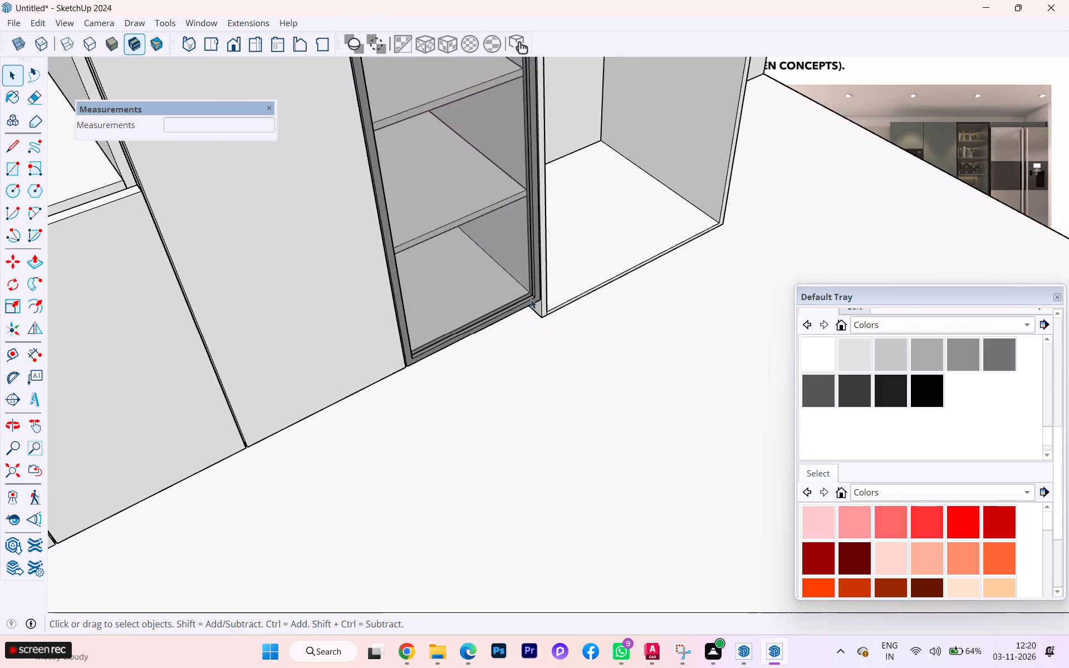
{"action": "scroll", "coordinate": [533, 291], "scroll_direction": "up", "scroll_amount": 1}
{"action": "scroll", "coordinate": [533, 289], "scroll_direction": "down", "scroll_amount": 3}
{"action": "scroll", "coordinate": [533, 289], "scroll_direction": "up", "scroll_amount": 2}
{"action": "scroll", "coordinate": [533, 289], "scroll_direction": "down", "scroll_amount": 1}
{"action": "scroll", "coordinate": [533, 289], "scroll_direction": "up", "scroll_amount": 10}
{"action": "scroll", "coordinate": [531, 287], "scroll_direction": "down", "scroll_amount": 3}
{"action": "scroll", "coordinate": [531, 287], "scroll_direction": "up", "scroll_amount": 6}
{"action": "scroll", "coordinate": [531, 287], "scroll_direction": "down", "scroll_amount": 1}
{"action": "scroll", "coordinate": [531, 287], "scroll_direction": "up", "scroll_amount": 1}
{"action": "scroll", "coordinate": [491, 277], "scroll_direction": "down", "scroll_amount": 3}
{"action": "scroll", "coordinate": [459, 272], "scroll_direction": "up", "scroll_amount": 2}
{"action": "scroll", "coordinate": [403, 240], "scroll_direction": "down", "scroll_amount": 9}
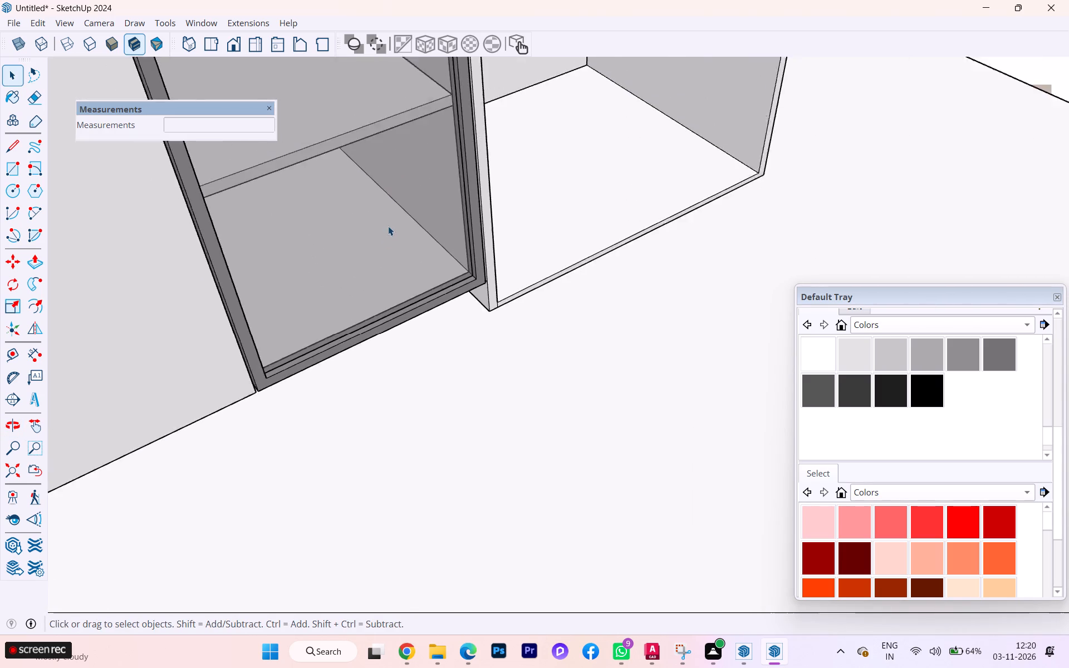
{"action": "scroll", "coordinate": [388, 226], "scroll_direction": "up", "scroll_amount": 4}
{"action": "scroll", "coordinate": [388, 226], "scroll_direction": "down", "scroll_amount": 6}
{"action": "middle_click_drag", "start_coordinate": [282, 191], "coordinate": [211, 194]}
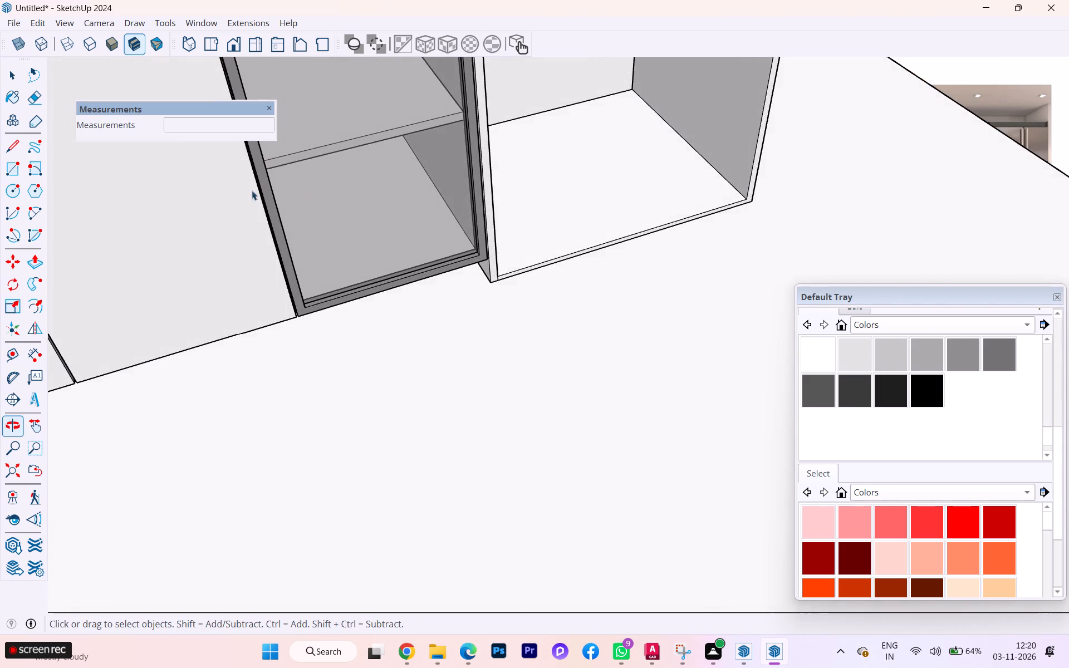
Examine the whole kitchen layout, with its base cabinets and tall units, alongside the two reference images.
{"action": "scroll", "coordinate": [305, 199], "scroll_direction": "down", "scroll_amount": 1}
{"action": "scroll", "coordinate": [305, 199], "scroll_direction": "up", "scroll_amount": 1}
{"action": "scroll", "coordinate": [305, 200], "scroll_direction": "down", "scroll_amount": 15}
{"action": "scroll", "coordinate": [371, 230], "scroll_direction": "up", "scroll_amount": 1}
{"action": "scroll", "coordinate": [371, 230], "scroll_direction": "down", "scroll_amount": 5}
{"action": "scroll", "coordinate": [371, 238], "scroll_direction": "up", "scroll_amount": 4}
{"action": "scroll", "coordinate": [371, 242], "scroll_direction": "down", "scroll_amount": 1}
{"action": "scroll", "coordinate": [372, 242], "scroll_direction": "up", "scroll_amount": 4}
{"action": "scroll", "coordinate": [372, 243], "scroll_direction": "down", "scroll_amount": 2}
{"action": "scroll", "coordinate": [372, 244], "scroll_direction": "up", "scroll_amount": 1}
{"action": "middle_click_drag", "start_coordinate": [358, 213], "coordinate": [334, 124]}
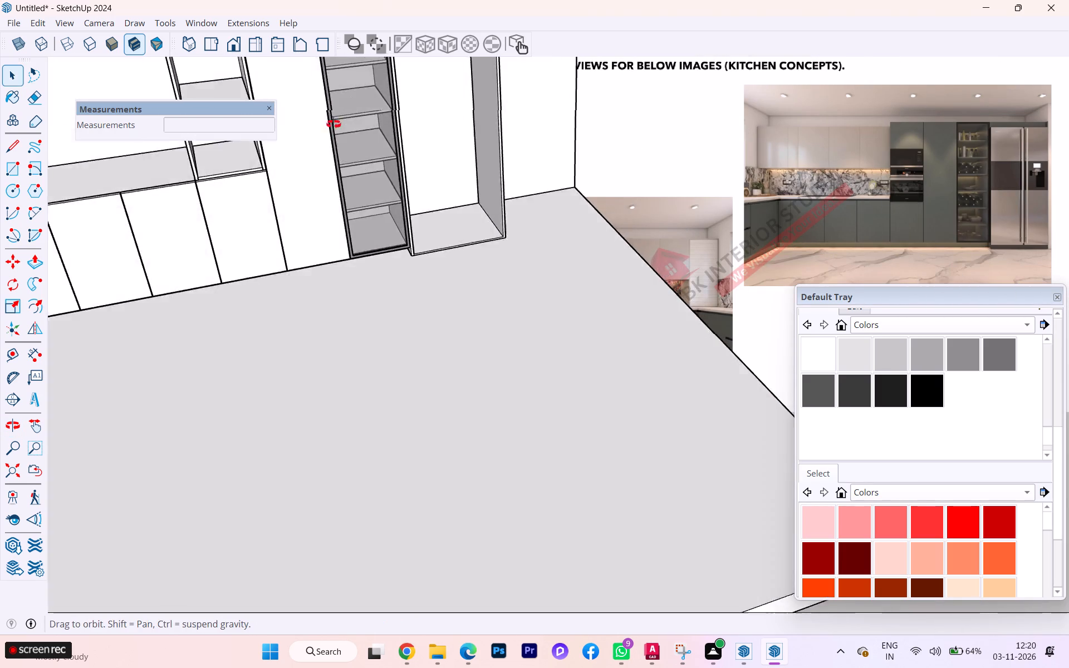
{"action": "middle_click_drag", "start_coordinate": [334, 124], "coordinate": [335, 72]}
{"action": "scroll", "coordinate": [364, 130], "scroll_direction": "down", "scroll_amount": 7}
{"action": "scroll", "coordinate": [365, 158], "scroll_direction": "up", "scroll_amount": 1}
{"action": "scroll", "coordinate": [365, 158], "scroll_direction": "down", "scroll_amount": 4}
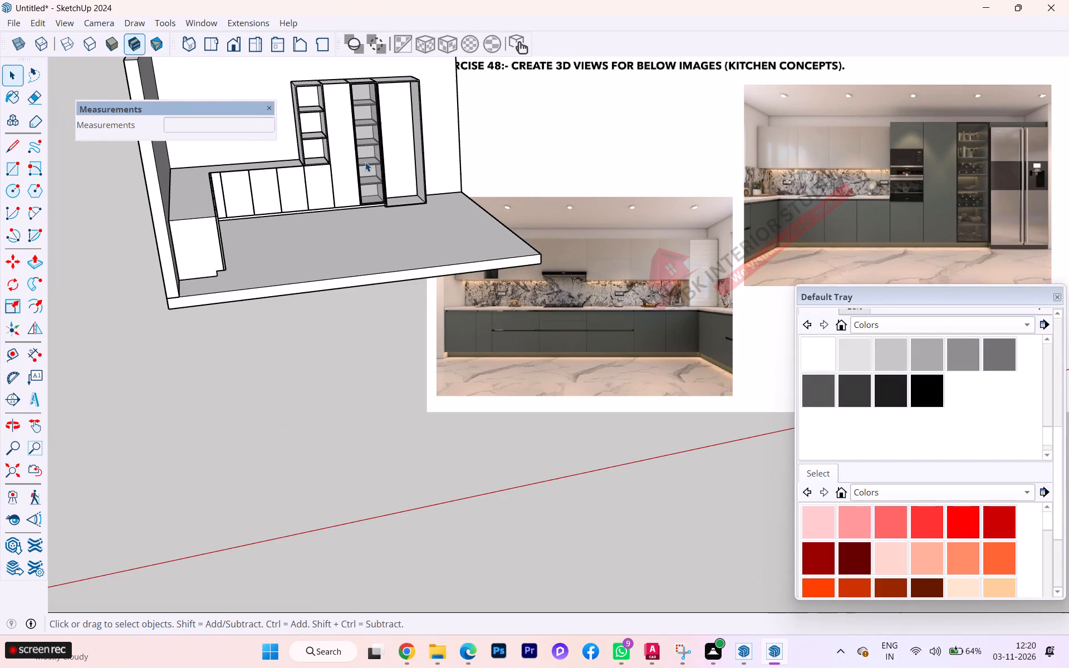
{"action": "middle_click_drag", "start_coordinate": [388, 150], "coordinate": [305, 154]}
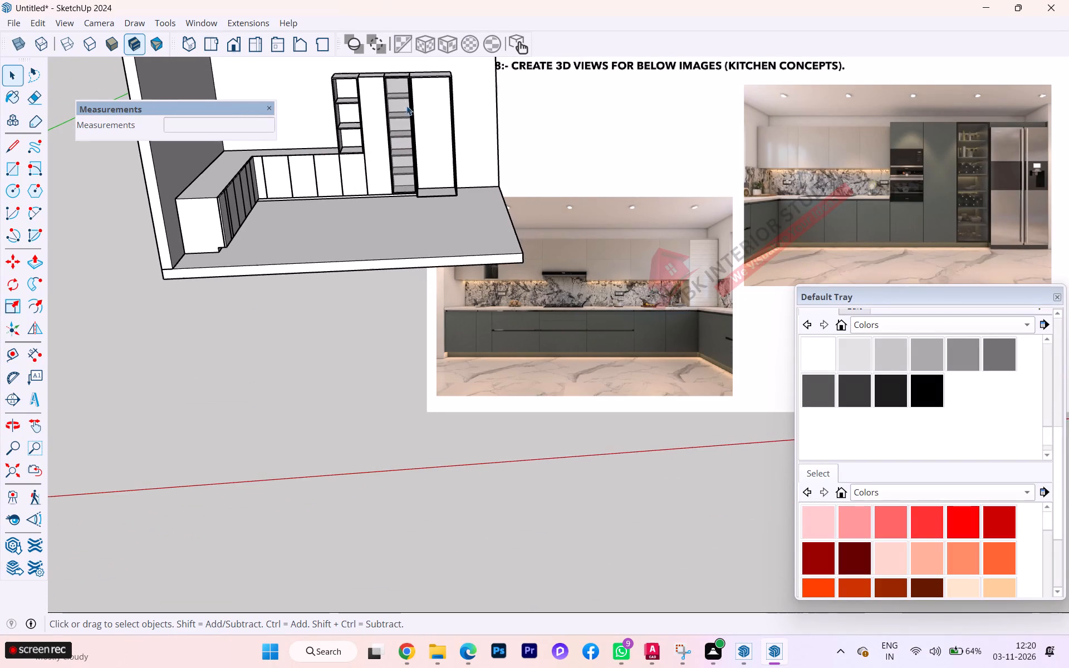
{"action": "scroll", "coordinate": [408, 99], "scroll_direction": "up", "scroll_amount": 2}
{"action": "scroll", "coordinate": [408, 98], "scroll_direction": "down", "scroll_amount": 1}
{"action": "scroll", "coordinate": [408, 98], "scroll_direction": "up", "scroll_amount": 7}
{"action": "scroll", "coordinate": [396, 70], "scroll_direction": "down", "scroll_amount": 9}
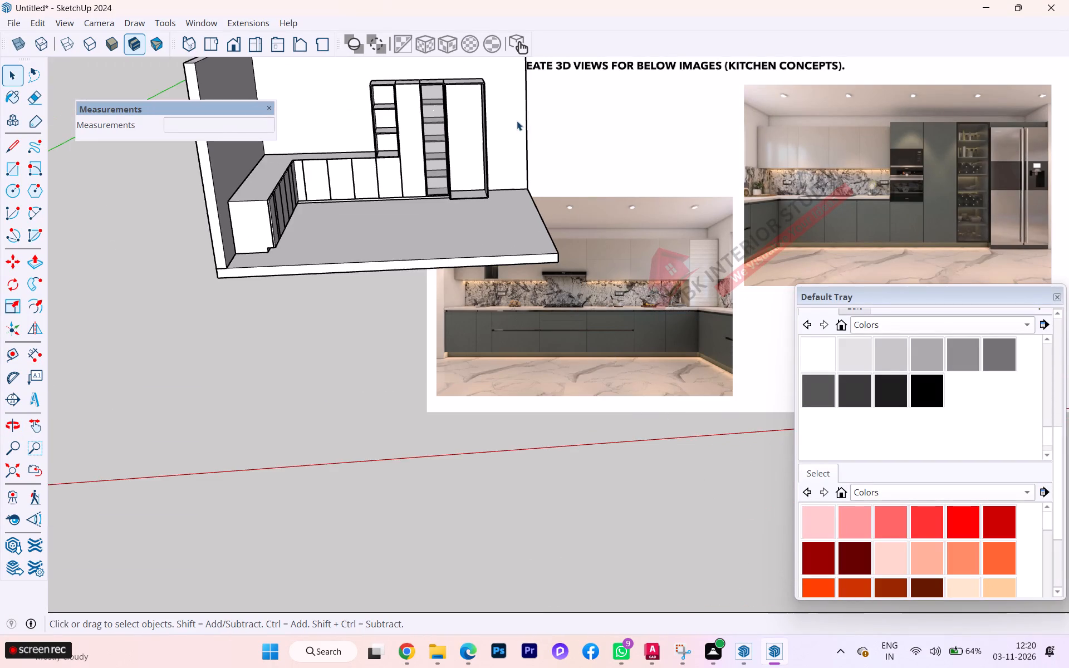
{"action": "scroll", "coordinate": [390, 200], "scroll_direction": "down", "scroll_amount": 2}
{"action": "scroll", "coordinate": [371, 332], "scroll_direction": "down", "scroll_amount": 1}
{"action": "scroll", "coordinate": [371, 332], "scroll_direction": "up", "scroll_amount": 1}
{"action": "scroll", "coordinate": [371, 332], "scroll_direction": "down", "scroll_amount": 6}
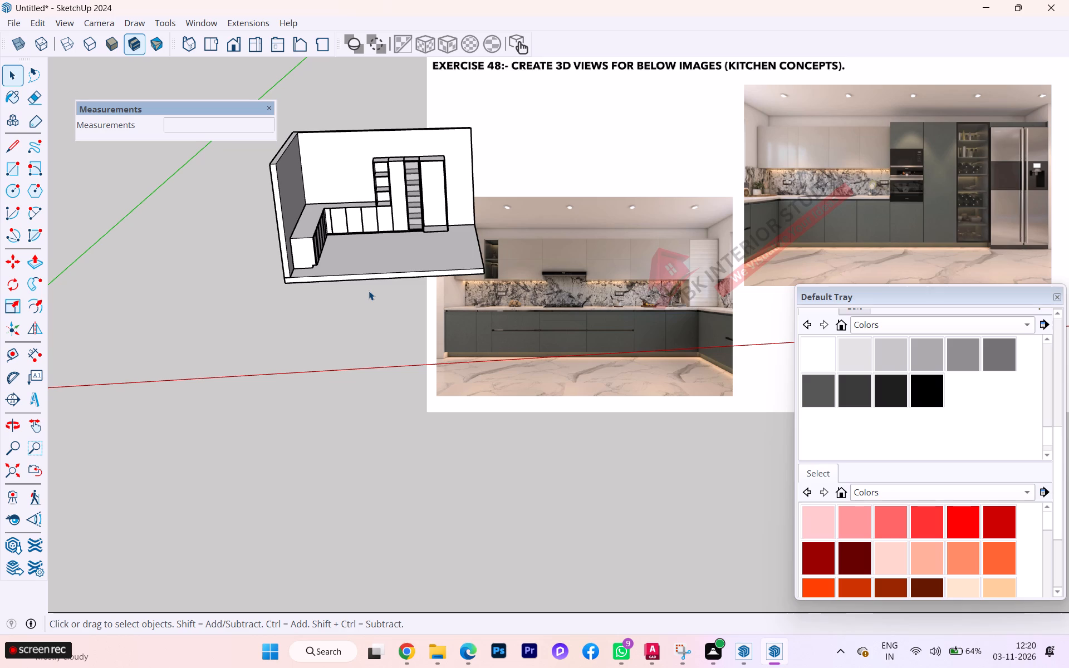
Examine the upper part of the tall units and their junction with the corner countertop and base cabinets.
{"action": "scroll", "coordinate": [356, 150], "scroll_direction": "up", "scroll_amount": 6}
{"action": "scroll", "coordinate": [357, 158], "scroll_direction": "down", "scroll_amount": 1}
{"action": "scroll", "coordinate": [360, 168], "scroll_direction": "up", "scroll_amount": 1}
{"action": "scroll", "coordinate": [360, 168], "scroll_direction": "down", "scroll_amount": 2}
{"action": "scroll", "coordinate": [360, 169], "scroll_direction": "up", "scroll_amount": 1}
{"action": "scroll", "coordinate": [360, 170], "scroll_direction": "down", "scroll_amount": 1}
{"action": "scroll", "coordinate": [360, 170], "scroll_direction": "up", "scroll_amount": 1}
{"action": "scroll", "coordinate": [360, 171], "scroll_direction": "down", "scroll_amount": 2}
{"action": "scroll", "coordinate": [360, 171], "scroll_direction": "up", "scroll_amount": 2}
{"action": "scroll", "coordinate": [359, 168], "scroll_direction": "down", "scroll_amount": 2}
{"action": "scroll", "coordinate": [359, 168], "scroll_direction": "up", "scroll_amount": 8}
{"action": "scroll", "coordinate": [359, 168], "scroll_direction": "down", "scroll_amount": 1}
{"action": "scroll", "coordinate": [359, 168], "scroll_direction": "up", "scroll_amount": 6}
{"action": "scroll", "coordinate": [438, 165], "scroll_direction": "up", "scroll_amount": 1}
{"action": "scroll", "coordinate": [531, 302], "scroll_direction": "down", "scroll_amount": 1}
{"action": "middle_click_drag", "start_coordinate": [524, 316], "coordinate": [394, 320]}
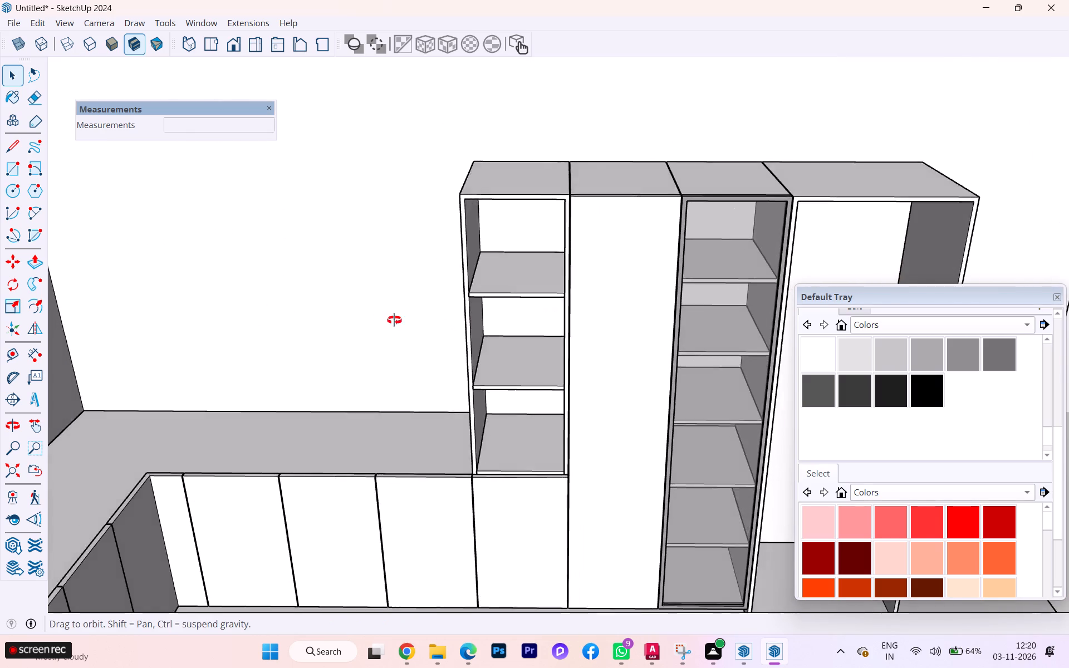
{"action": "middle_click_drag", "start_coordinate": [394, 320], "coordinate": [383, 318]}
{"action": "scroll", "coordinate": [388, 371], "scroll_direction": "up", "scroll_amount": 1}
{"action": "scroll", "coordinate": [388, 371], "scroll_direction": "down", "scroll_amount": 2}
{"action": "scroll", "coordinate": [388, 371], "scroll_direction": "up", "scroll_amount": 1}
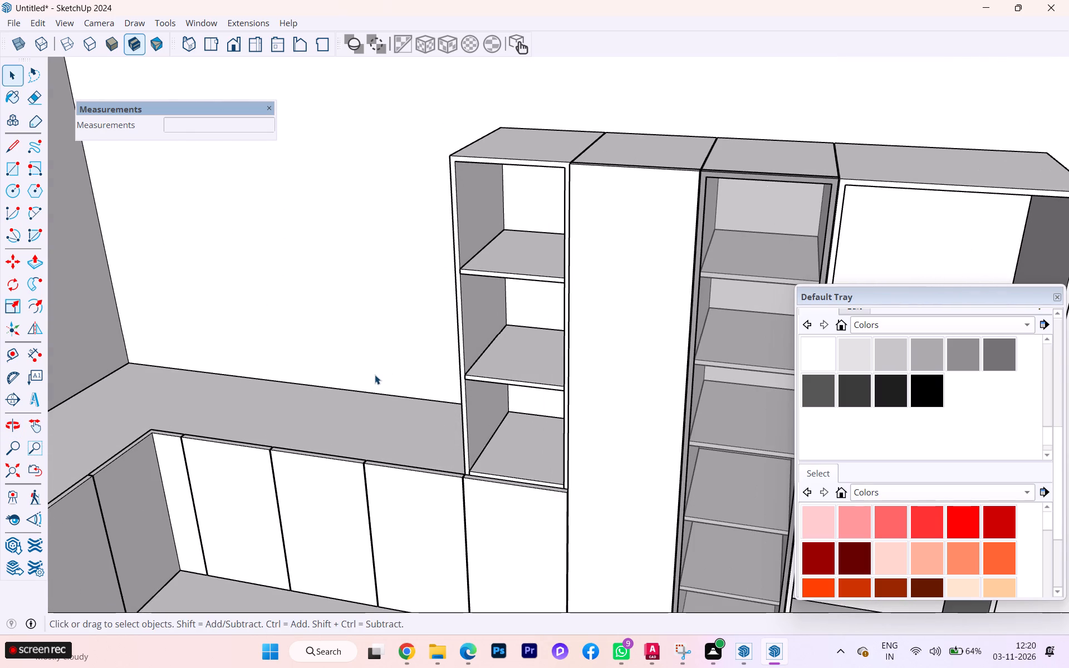
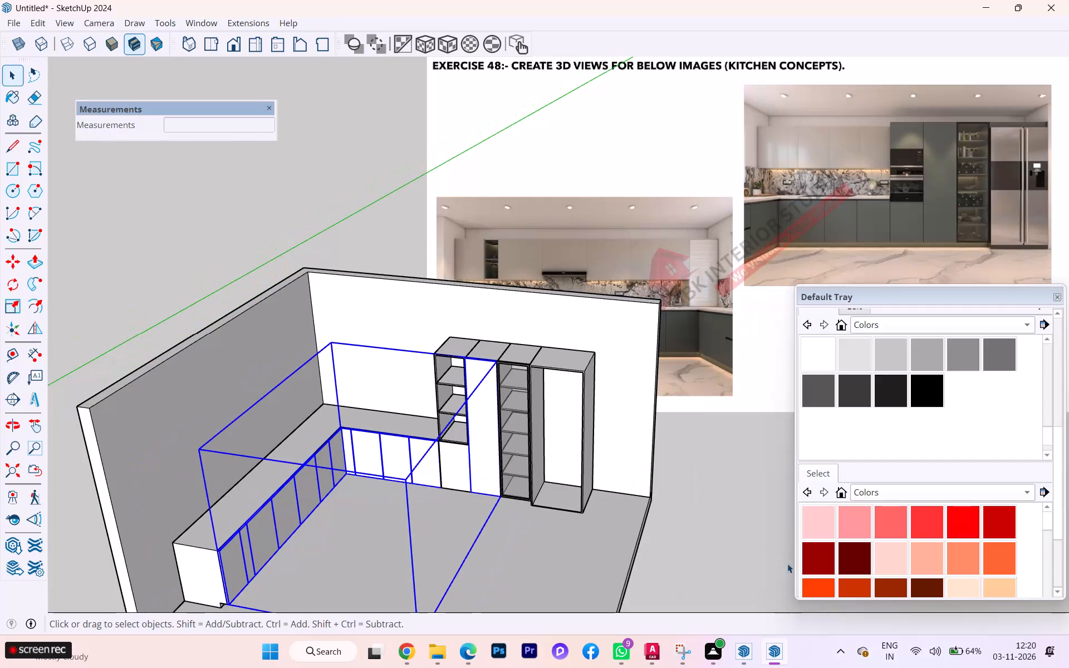
Clear the selection and examine the open-shelf unit and the adjoining tall cabinets.
{"action": "left_click", "coordinate": [675, 516]}
{"action": "scroll", "coordinate": [464, 454], "scroll_direction": "down", "scroll_amount": 1}
{"action": "scroll", "coordinate": [461, 451], "scroll_direction": "up", "scroll_amount": 2}
{"action": "scroll", "coordinate": [455, 448], "scroll_direction": "down", "scroll_amount": 2}
{"action": "scroll", "coordinate": [455, 448], "scroll_direction": "up", "scroll_amount": 4}
{"action": "scroll", "coordinate": [451, 402], "scroll_direction": "down", "scroll_amount": 2}
{"action": "scroll", "coordinate": [451, 402], "scroll_direction": "up", "scroll_amount": 2}
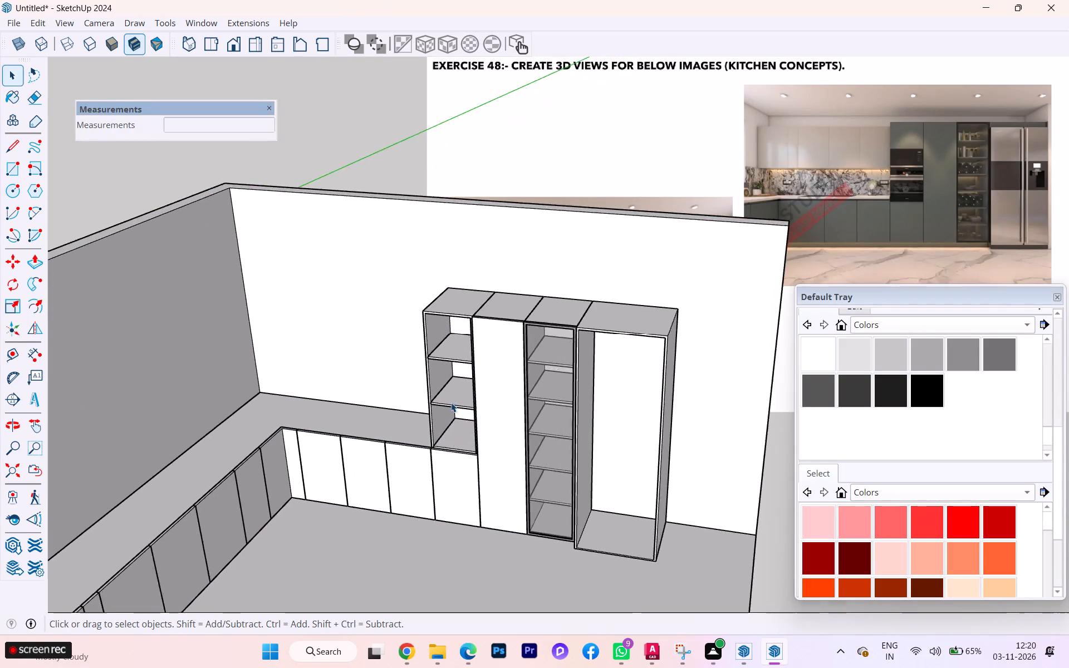
{"action": "scroll", "coordinate": [451, 402], "scroll_direction": "up", "scroll_amount": 3}
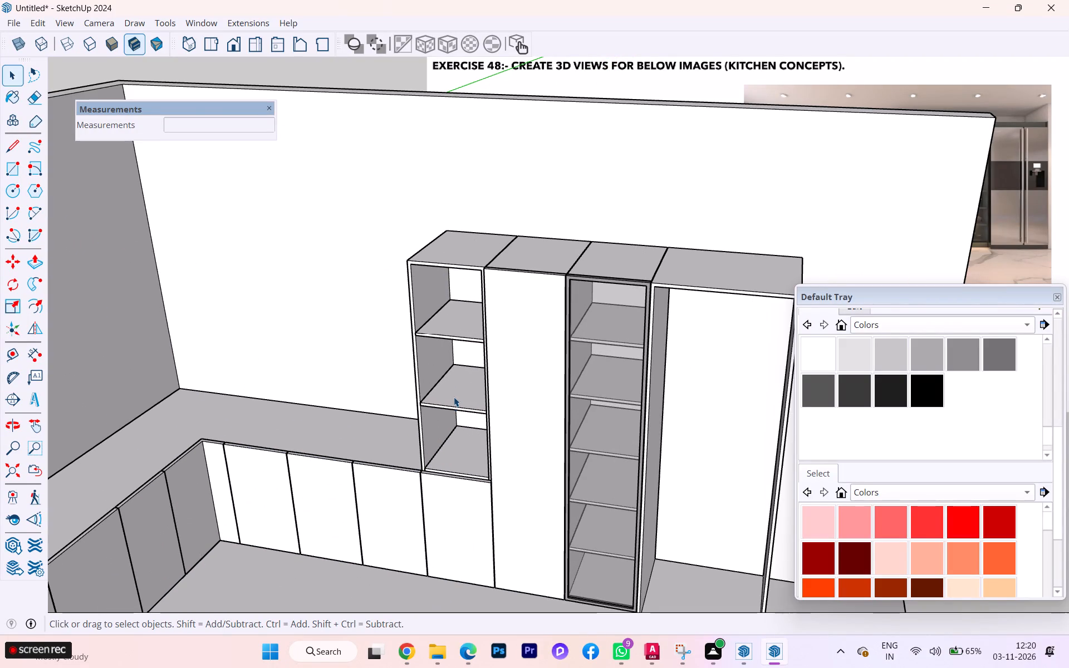
{"action": "scroll", "coordinate": [454, 397], "scroll_direction": "up", "scroll_amount": 6}
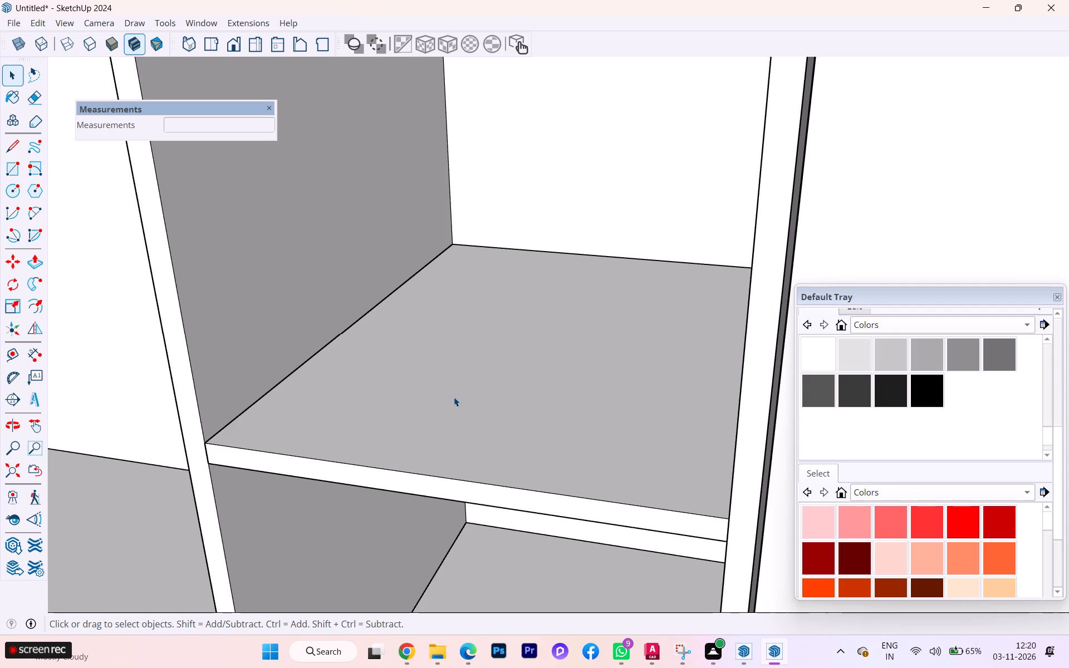
{"action": "scroll", "coordinate": [490, 406], "scroll_direction": "down", "scroll_amount": 3}
{"action": "scroll", "coordinate": [455, 404], "scroll_direction": "up", "scroll_amount": 1}
{"action": "scroll", "coordinate": [446, 399], "scroll_direction": "down", "scroll_amount": 1}
{"action": "scroll", "coordinate": [444, 398], "scroll_direction": "up", "scroll_amount": 2}
{"action": "scroll", "coordinate": [442, 396], "scroll_direction": "down", "scroll_amount": 3}
{"action": "scroll", "coordinate": [423, 328], "scroll_direction": "up", "scroll_amount": 2}
{"action": "scroll", "coordinate": [423, 328], "scroll_direction": "down", "scroll_amount": 6}
{"action": "scroll", "coordinate": [429, 336], "scroll_direction": "up", "scroll_amount": 1}
{"action": "scroll", "coordinate": [429, 337], "scroll_direction": "down", "scroll_amount": 1}
{"action": "scroll", "coordinate": [429, 337], "scroll_direction": "up", "scroll_amount": 1}
{"action": "scroll", "coordinate": [429, 337], "scroll_direction": "down", "scroll_amount": 4}
{"action": "scroll", "coordinate": [430, 335], "scroll_direction": "up", "scroll_amount": 1}
{"action": "scroll", "coordinate": [430, 335], "scroll_direction": "down", "scroll_amount": 7}
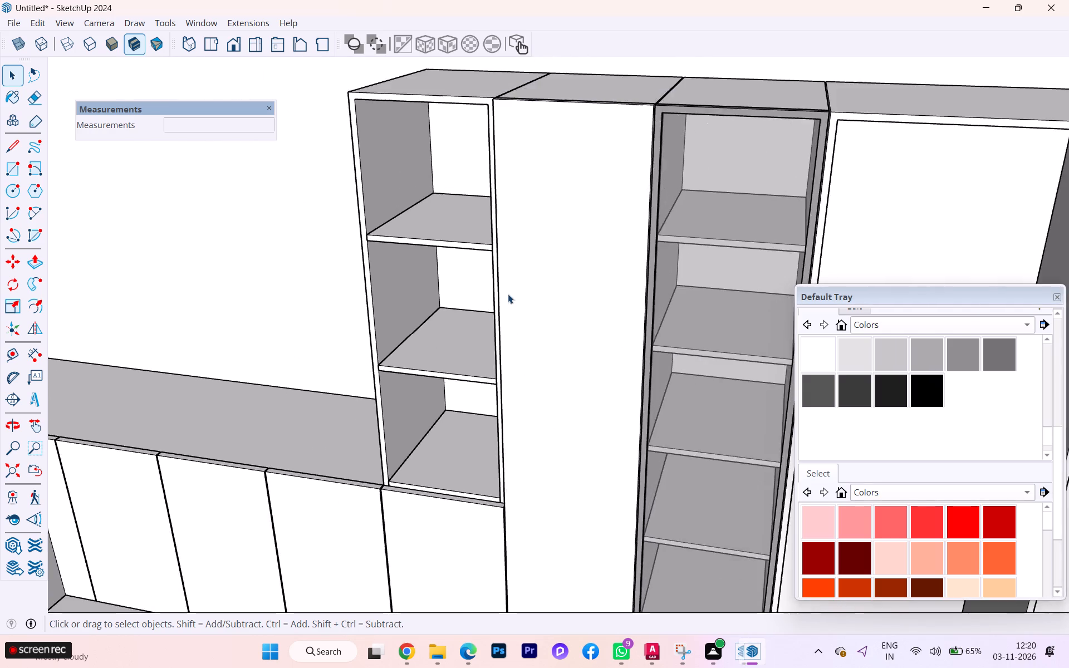
{"action": "scroll", "coordinate": [513, 291], "scroll_direction": "down", "scroll_amount": 4}
{"action": "scroll", "coordinate": [513, 291], "scroll_direction": "up", "scroll_amount": 2}
{"action": "scroll", "coordinate": [513, 291], "scroll_direction": "down", "scroll_amount": 2}
{"action": "scroll", "coordinate": [509, 295], "scroll_direction": "up", "scroll_amount": 1}
{"action": "scroll", "coordinate": [509, 296], "scroll_direction": "down", "scroll_amount": 12}
{"action": "scroll", "coordinate": [549, 465], "scroll_direction": "up", "scroll_amount": 1}
{"action": "scroll", "coordinate": [549, 465], "scroll_direction": "down", "scroll_amount": 3}
{"action": "left_click", "coordinate": [687, 510]}
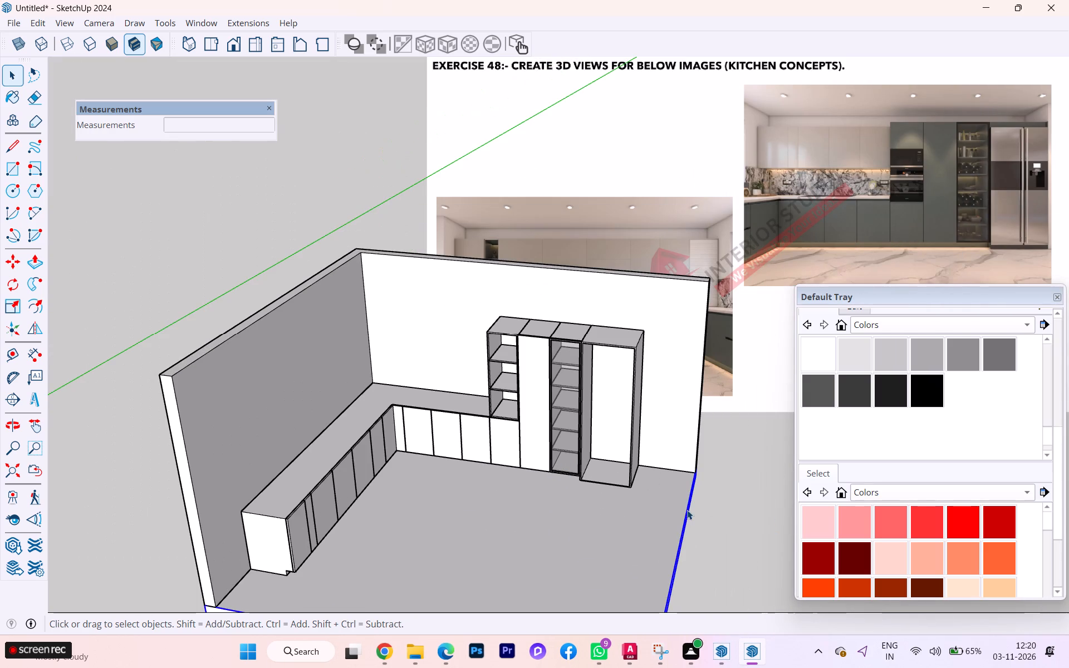
{"action": "left_click", "coordinate": [751, 502]}
Examine the open-shelf unit's shelves and how its base sits on the countertop and base cabinets.
{"action": "scroll", "coordinate": [517, 304], "scroll_direction": "up", "scroll_amount": 7}
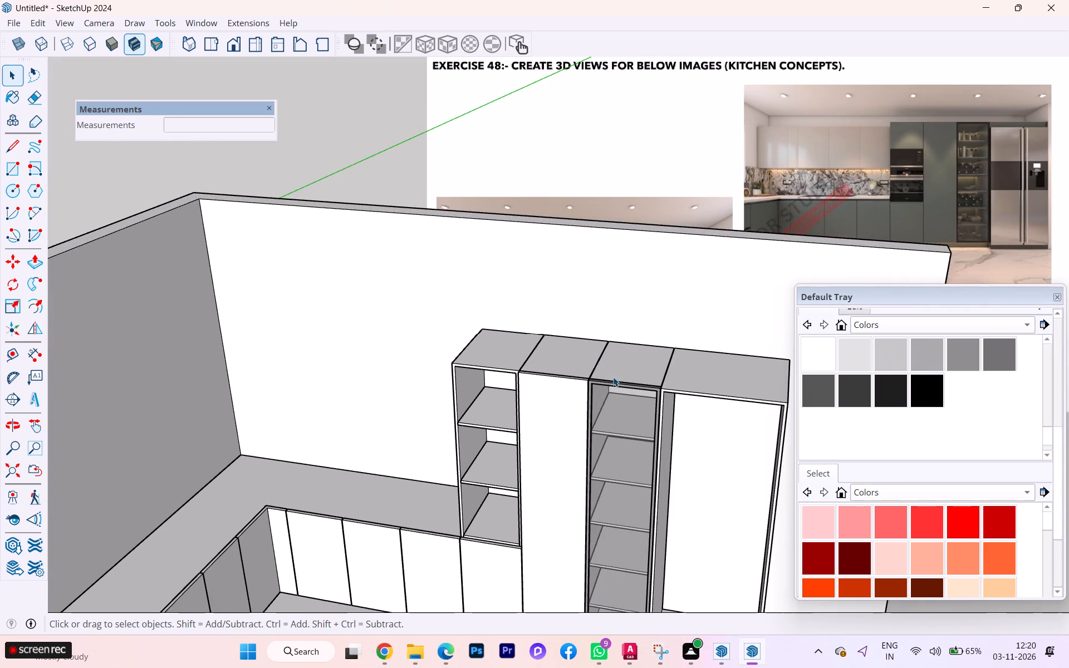
{"action": "scroll", "coordinate": [614, 368], "scroll_direction": "up", "scroll_amount": 3}
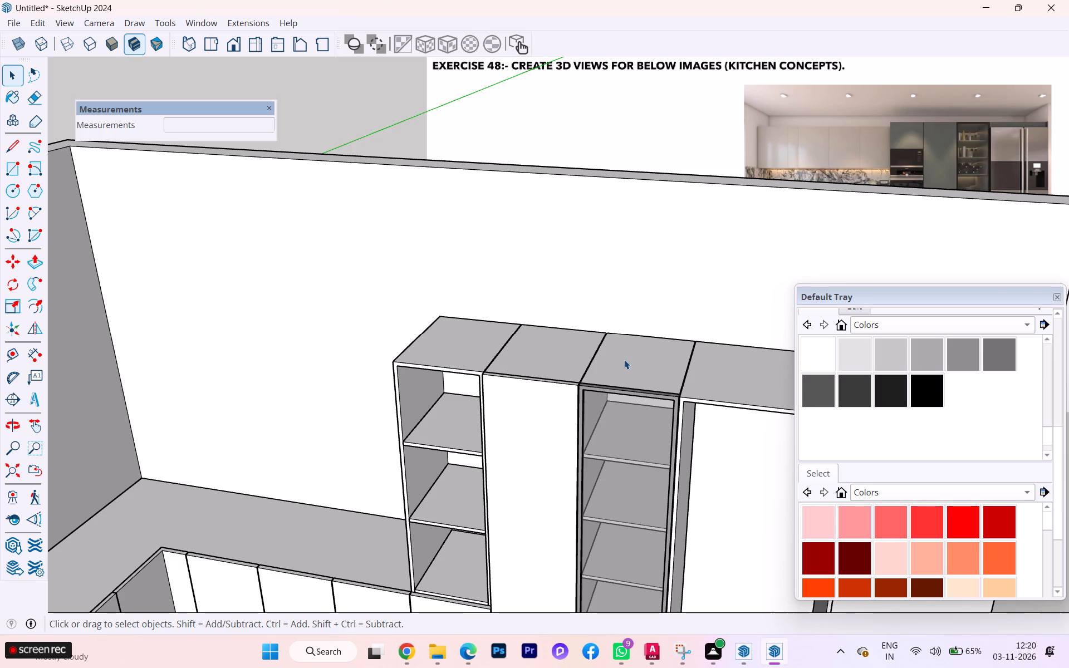
{"action": "scroll", "coordinate": [624, 360], "scroll_direction": "down", "scroll_amount": 4}
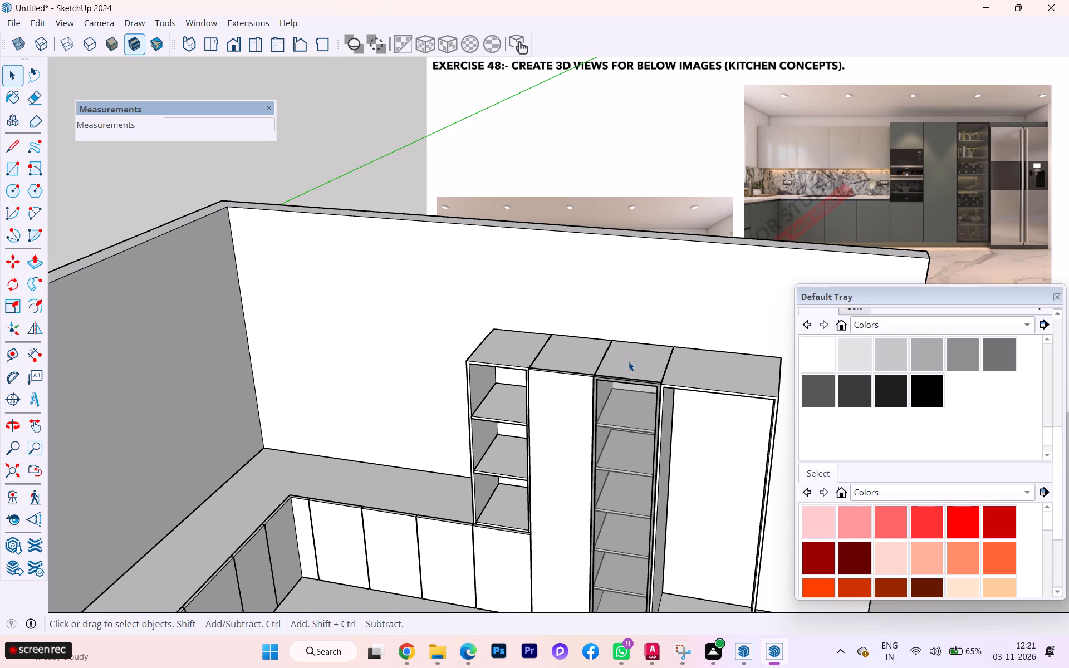
{"action": "scroll", "coordinate": [529, 427], "scroll_direction": "up", "scroll_amount": 2}
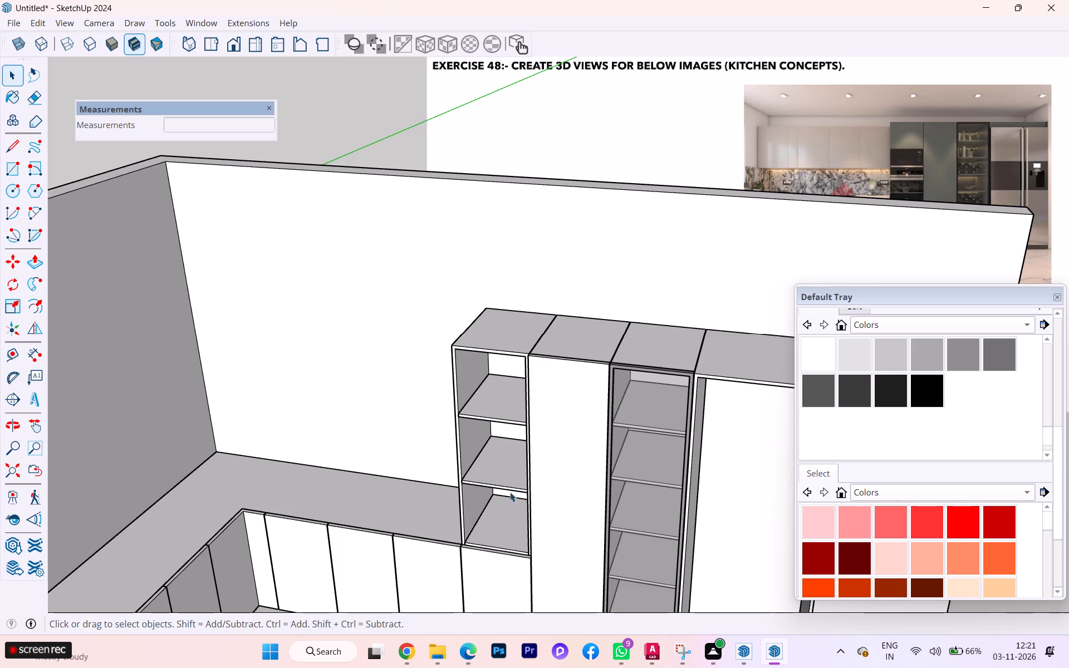
{"action": "scroll", "coordinate": [485, 530], "scroll_direction": "up", "scroll_amount": 2}
{"action": "scroll", "coordinate": [484, 533], "scroll_direction": "down", "scroll_amount": 3}
{"action": "scroll", "coordinate": [484, 533], "scroll_direction": "up", "scroll_amount": 3}
{"action": "scroll", "coordinate": [484, 534], "scroll_direction": "down", "scroll_amount": 3}
{"action": "scroll", "coordinate": [484, 534], "scroll_direction": "up", "scroll_amount": 3}
{"action": "scroll", "coordinate": [476, 530], "scroll_direction": "down", "scroll_amount": 1}
{"action": "scroll", "coordinate": [476, 529], "scroll_direction": "up", "scroll_amount": 8}
{"action": "scroll", "coordinate": [468, 563], "scroll_direction": "down", "scroll_amount": 1}
{"action": "scroll", "coordinate": [468, 563], "scroll_direction": "up", "scroll_amount": 1}
{"action": "scroll", "coordinate": [470, 564], "scroll_direction": "down", "scroll_amount": 1}
{"action": "scroll", "coordinate": [472, 565], "scroll_direction": "up", "scroll_amount": 1}
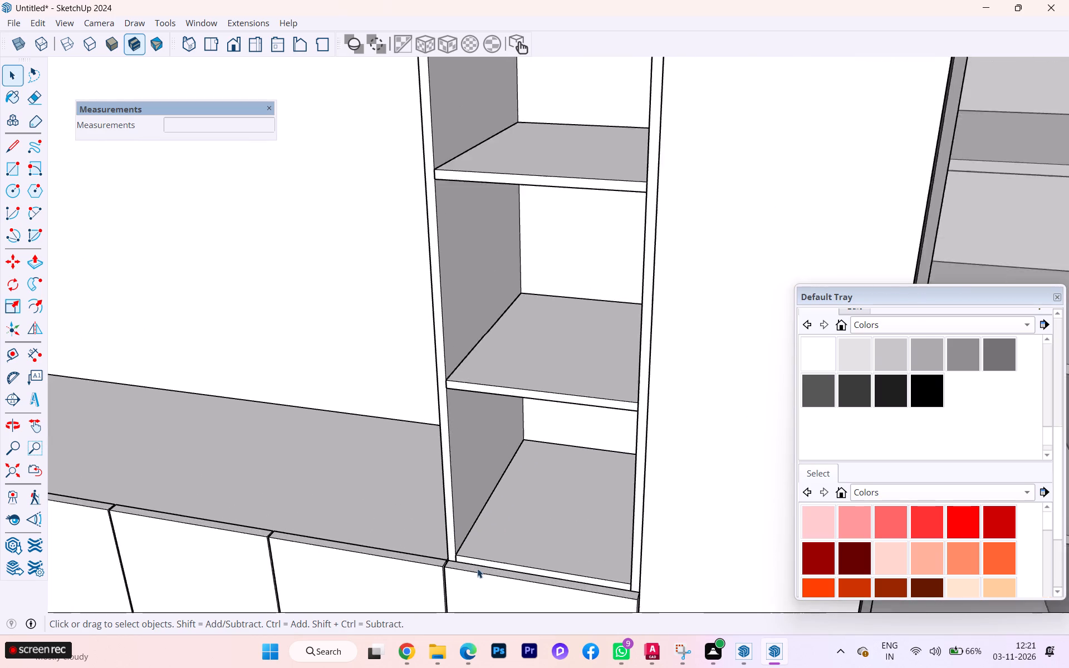
{"action": "scroll", "coordinate": [538, 584], "scroll_direction": "up", "scroll_amount": 14}
{"action": "scroll", "coordinate": [461, 533], "scroll_direction": "up", "scroll_amount": 3}
{"action": "scroll", "coordinate": [371, 543], "scroll_direction": "down", "scroll_amount": 3}
{"action": "middle_click_drag", "start_coordinate": [366, 542], "coordinate": [533, 567]}
{"action": "scroll", "coordinate": [402, 508], "scroll_direction": "down", "scroll_amount": 10}
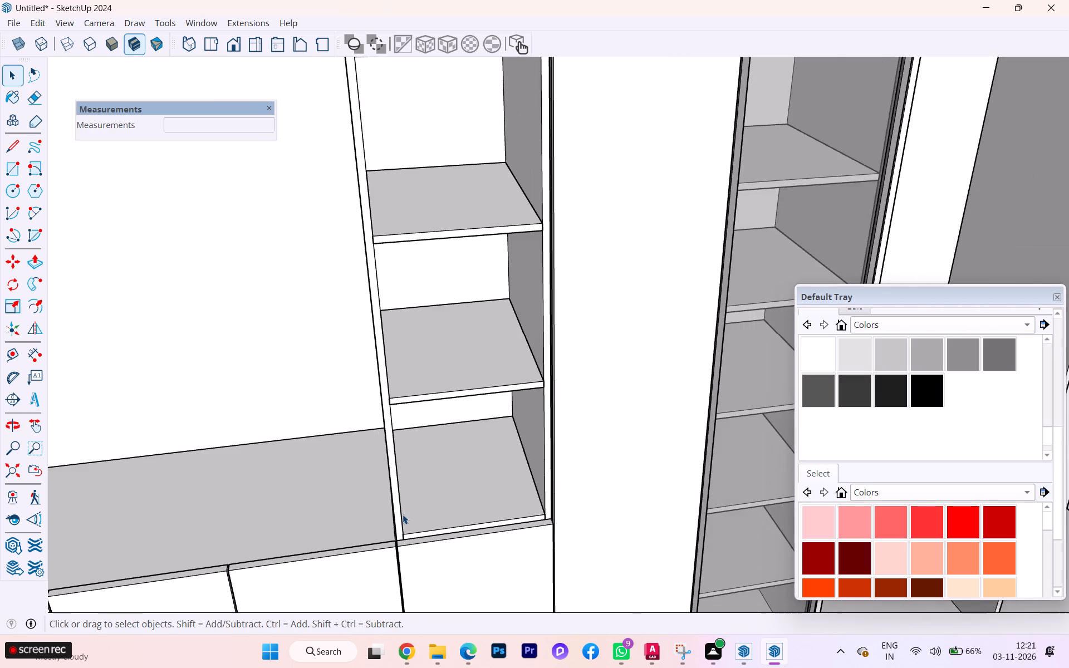
{"action": "scroll", "coordinate": [403, 514], "scroll_direction": "down", "scroll_amount": 8}
{"action": "scroll", "coordinate": [403, 517], "scroll_direction": "up", "scroll_amount": 2}
{"action": "scroll", "coordinate": [403, 517], "scroll_direction": "down", "scroll_amount": 4}
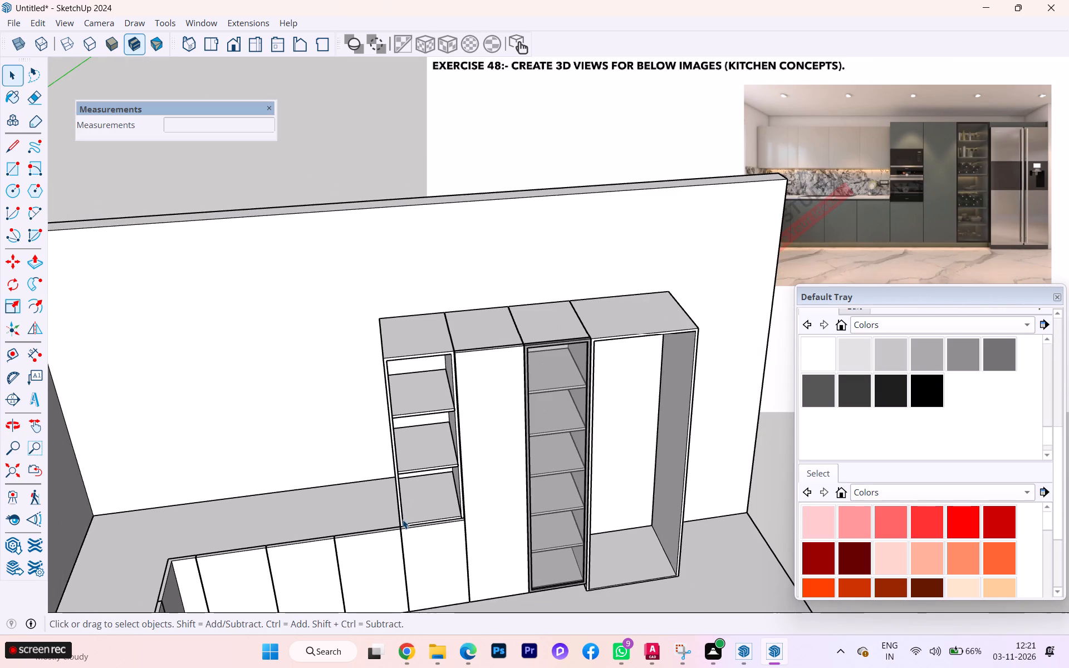
{"action": "scroll", "coordinate": [405, 518], "scroll_direction": "up", "scroll_amount": 5}
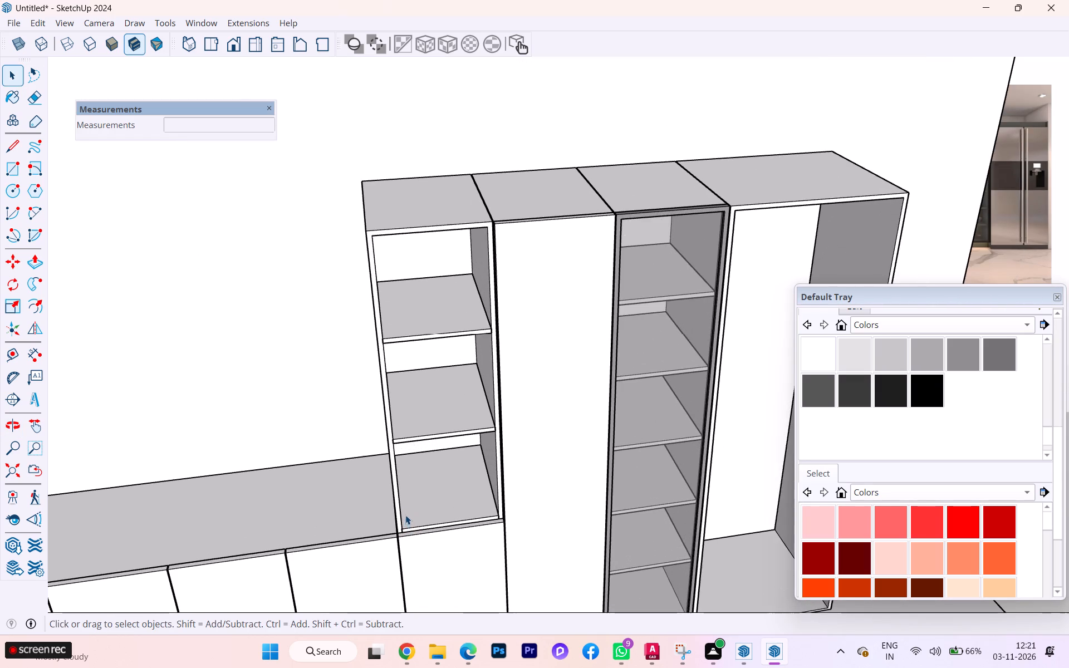
{"action": "scroll", "coordinate": [406, 503], "scroll_direction": "up", "scroll_amount": 2}
{"action": "scroll", "coordinate": [394, 499], "scroll_direction": "down", "scroll_amount": 2}
{"action": "scroll", "coordinate": [393, 499], "scroll_direction": "up", "scroll_amount": 1}
{"action": "scroll", "coordinate": [393, 499], "scroll_direction": "down", "scroll_amount": 3}
{"action": "scroll", "coordinate": [392, 499], "scroll_direction": "up", "scroll_amount": 2}
{"action": "scroll", "coordinate": [393, 498], "scroll_direction": "down", "scroll_amount": 1}
{"action": "scroll", "coordinate": [393, 498], "scroll_direction": "up", "scroll_amount": 1}
{"action": "scroll", "coordinate": [393, 498], "scroll_direction": "down", "scroll_amount": 5}
{"action": "scroll", "coordinate": [393, 498], "scroll_direction": "up", "scroll_amount": 1}
{"action": "scroll", "coordinate": [393, 498], "scroll_direction": "down", "scroll_amount": 2}
{"action": "scroll", "coordinate": [393, 498], "scroll_direction": "up", "scroll_amount": 1}
{"action": "scroll", "coordinate": [393, 498], "scroll_direction": "down", "scroll_amount": 2}
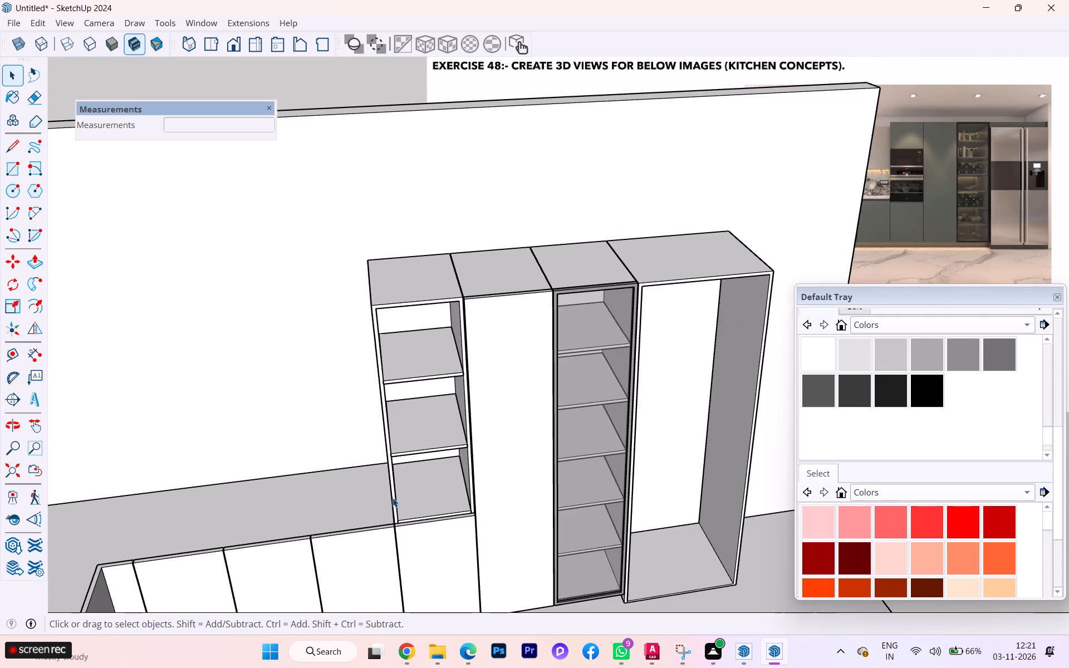
{"action": "scroll", "coordinate": [393, 498], "scroll_direction": "down", "scroll_amount": 1}
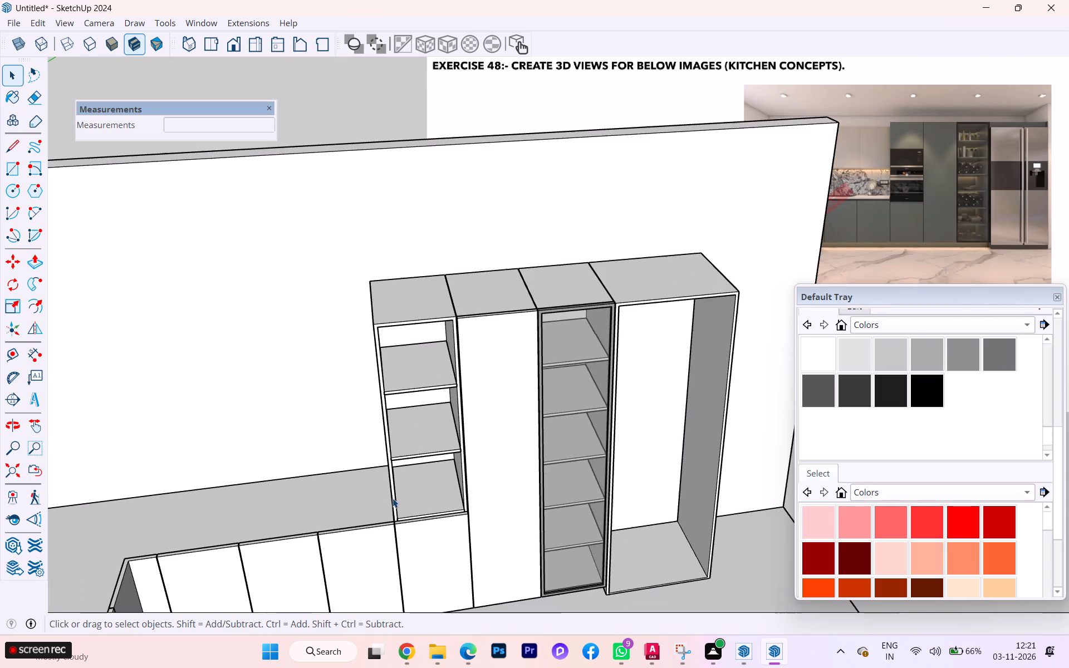
{"action": "scroll", "coordinate": [393, 498], "scroll_direction": "down", "scroll_amount": 3}
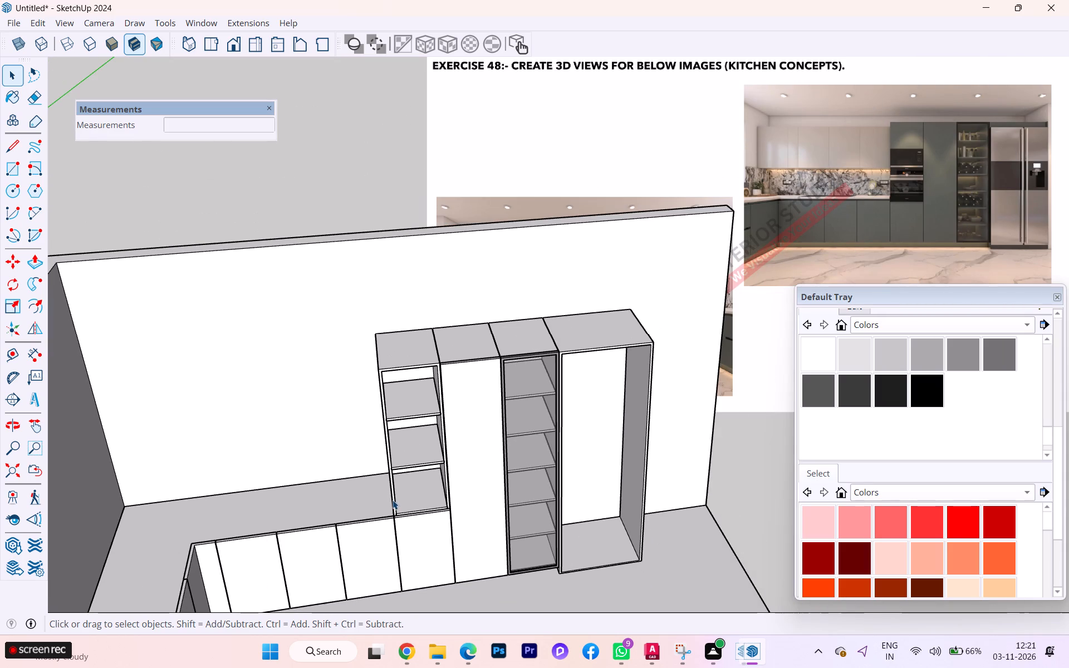
{"action": "scroll", "coordinate": [410, 439], "scroll_direction": "up", "scroll_amount": 4}
{"action": "scroll", "coordinate": [410, 439], "scroll_direction": "down", "scroll_amount": 1}
{"action": "scroll", "coordinate": [410, 439], "scroll_direction": "up", "scroll_amount": 1}
{"action": "scroll", "coordinate": [410, 439], "scroll_direction": "down", "scroll_amount": 1}
{"action": "scroll", "coordinate": [410, 439], "scroll_direction": "up", "scroll_amount": 1}
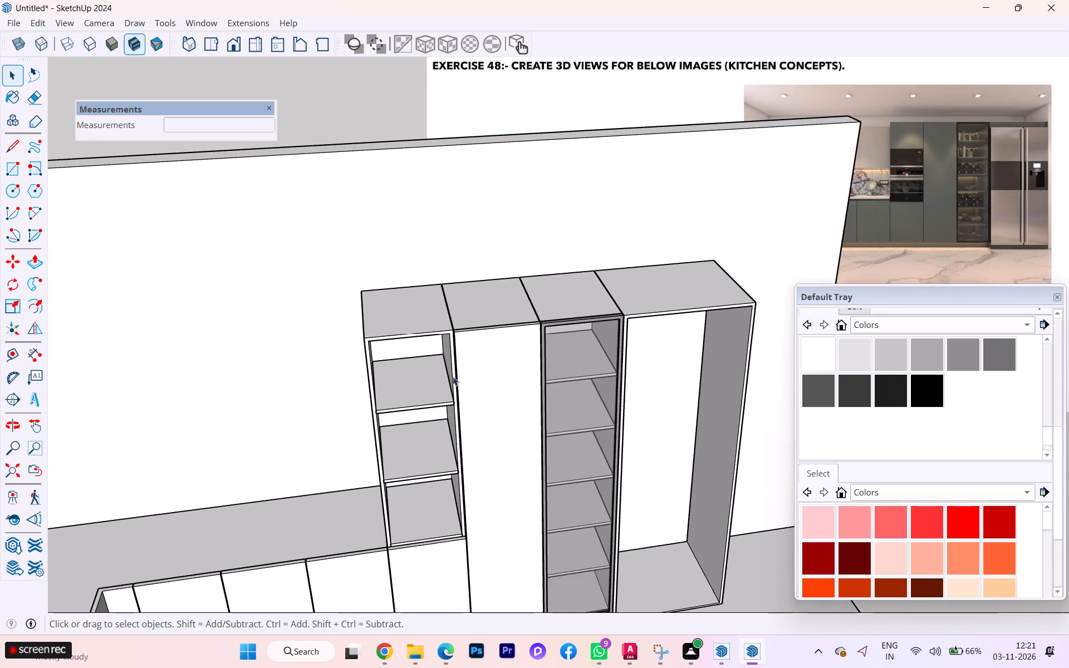
{"action": "scroll", "coordinate": [457, 360], "scroll_direction": "up", "scroll_amount": 3}
{"action": "scroll", "coordinate": [452, 397], "scroll_direction": "down", "scroll_amount": 2}
{"action": "scroll", "coordinate": [656, 455], "scroll_direction": "down", "scroll_amount": 6}
Inspect the top seams and front corner where the open-shelf unit meets the plain tall cabinet.
{"action": "middle_click_drag", "start_coordinate": [625, 431], "coordinate": [611, 421]}
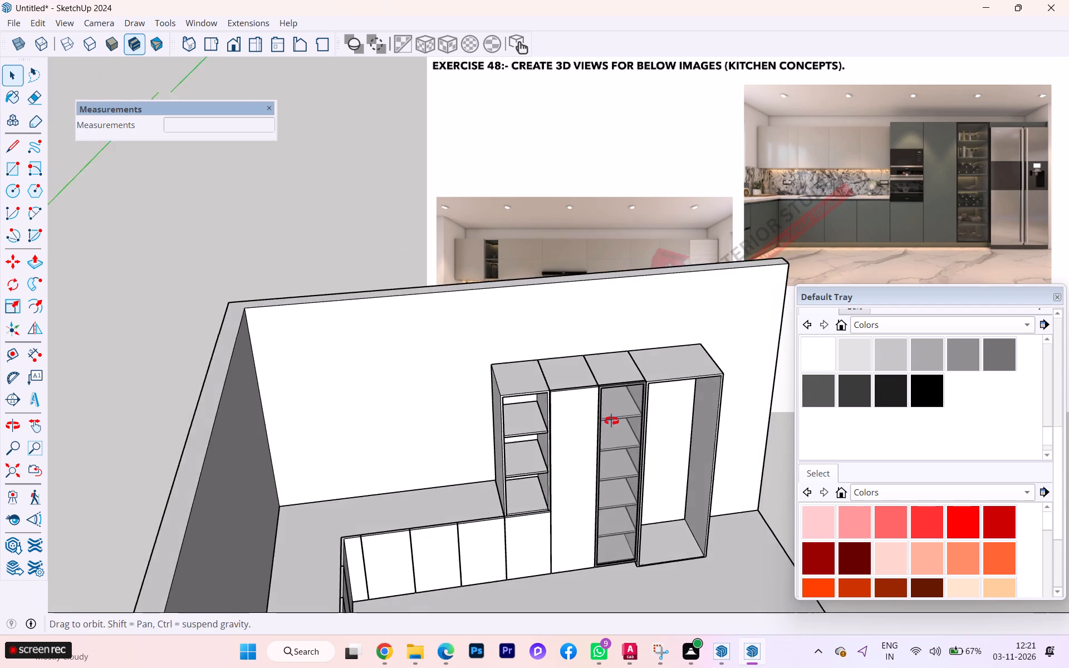
{"action": "middle_click_drag", "start_coordinate": [611, 421], "coordinate": [527, 308]}
{"action": "scroll", "coordinate": [581, 406], "scroll_direction": "down", "scroll_amount": 1}
{"action": "scroll", "coordinate": [581, 406], "scroll_direction": "up", "scroll_amount": 5}
{"action": "scroll", "coordinate": [576, 338], "scroll_direction": "up", "scroll_amount": 6}
{"action": "scroll", "coordinate": [576, 343], "scroll_direction": "down", "scroll_amount": 3}
{"action": "scroll", "coordinate": [576, 343], "scroll_direction": "up", "scroll_amount": 2}
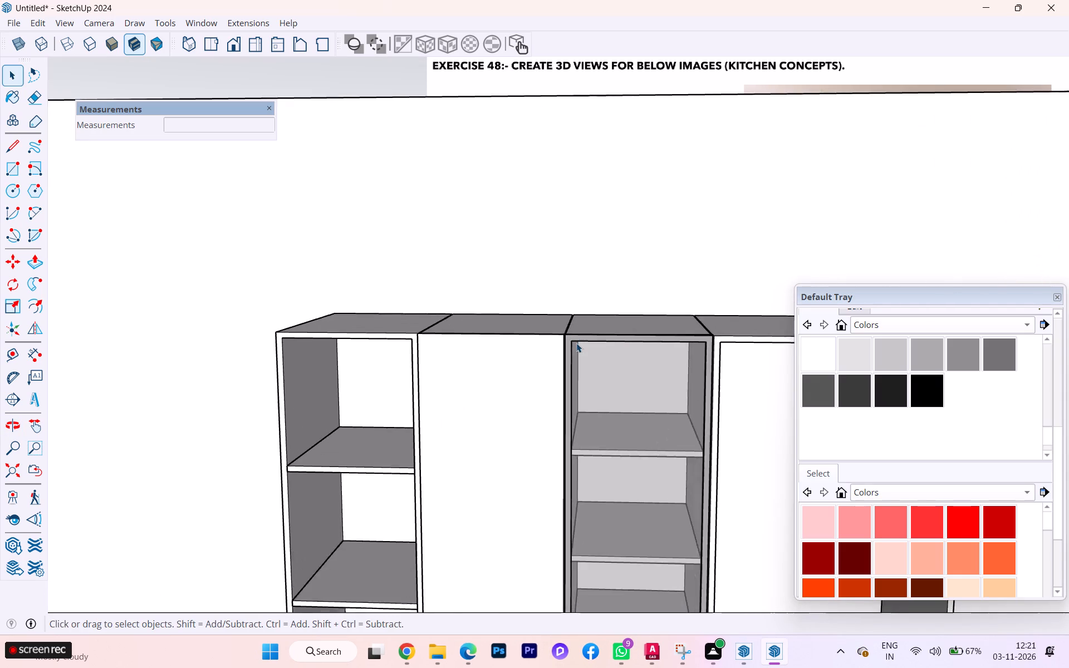
{"action": "scroll", "coordinate": [576, 343], "scroll_direction": "up", "scroll_amount": 1}
{"action": "scroll", "coordinate": [428, 329], "scroll_direction": "up", "scroll_amount": 2}
{"action": "scroll", "coordinate": [428, 350], "scroll_direction": "down", "scroll_amount": 3}
{"action": "middle_click_drag", "start_coordinate": [425, 357], "coordinate": [531, 452]}
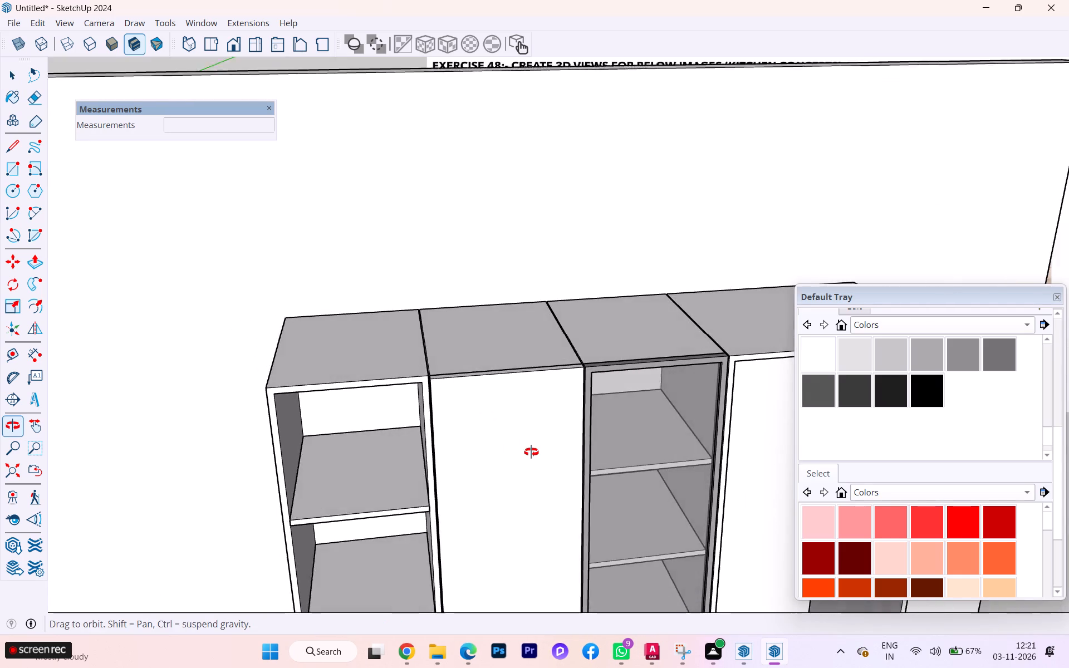
{"action": "middle_click_drag", "start_coordinate": [531, 452], "coordinate": [532, 453]}
{"action": "scroll", "coordinate": [434, 377], "scroll_direction": "up", "scroll_amount": 4}
{"action": "scroll", "coordinate": [434, 377], "scroll_direction": "down", "scroll_amount": 1}
{"action": "scroll", "coordinate": [434, 377], "scroll_direction": "up", "scroll_amount": 12}
{"action": "scroll", "coordinate": [425, 376], "scroll_direction": "down", "scroll_amount": 2}
{"action": "scroll", "coordinate": [425, 376], "scroll_direction": "up", "scroll_amount": 1}
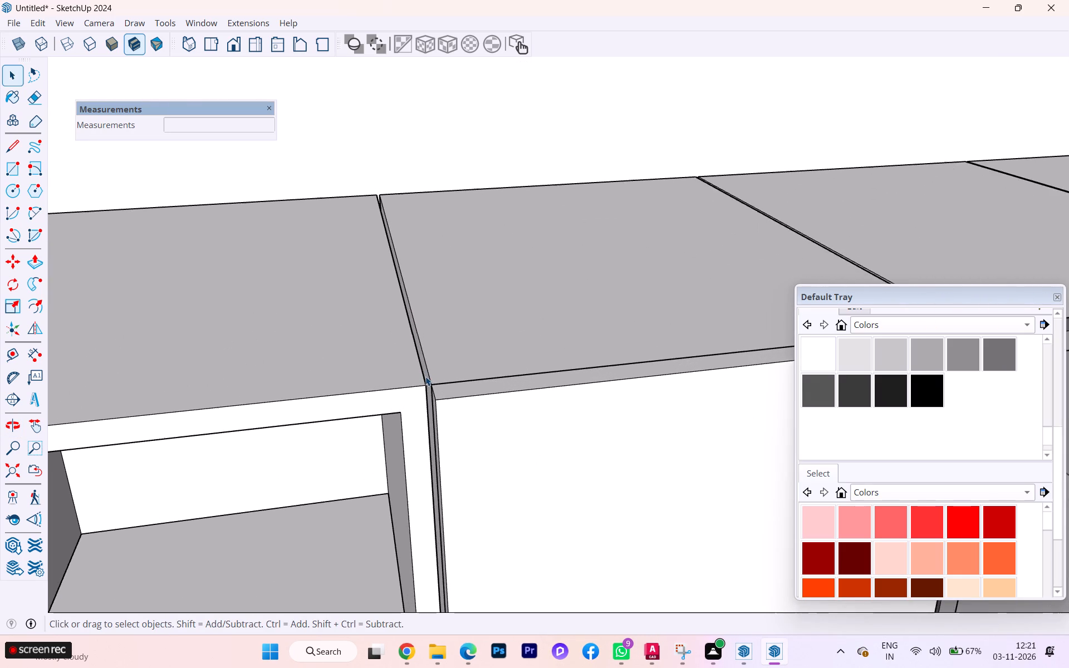
{"action": "scroll", "coordinate": [425, 376], "scroll_direction": "down", "scroll_amount": 13}
{"action": "scroll", "coordinate": [423, 374], "scroll_direction": "up", "scroll_amount": 2}
{"action": "scroll", "coordinate": [423, 374], "scroll_direction": "down", "scroll_amount": 2}
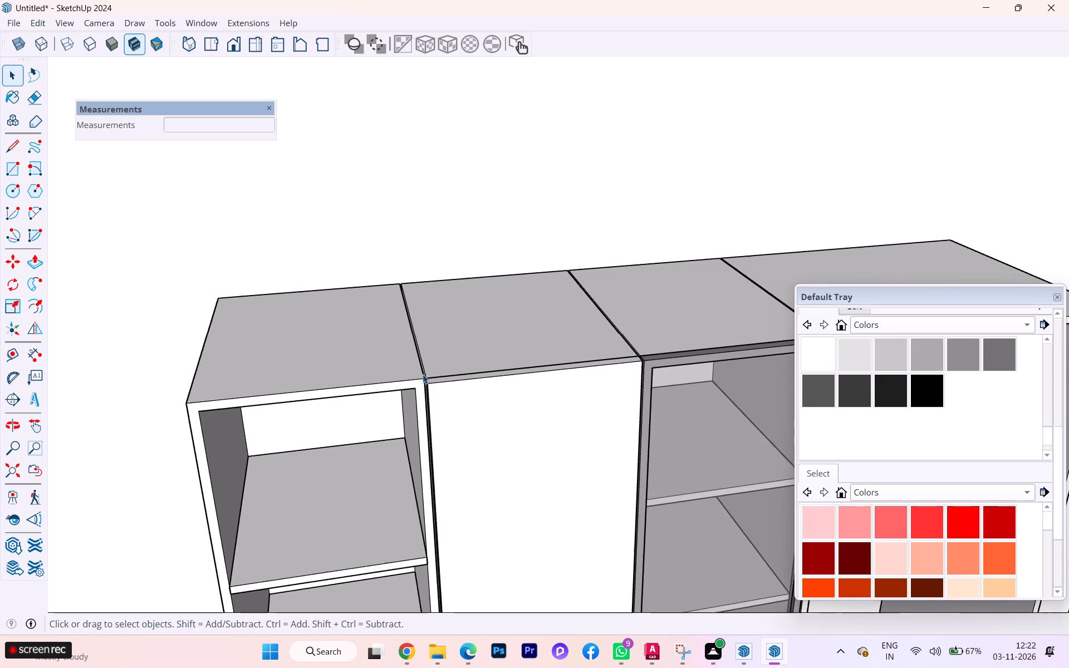
{"action": "scroll", "coordinate": [423, 374], "scroll_direction": "down", "scroll_amount": 14}
{"action": "scroll", "coordinate": [458, 460], "scroll_direction": "down", "scroll_amount": 1}
Inspect the lower front corner of the open-shelf unit where its side panel meets the countertop.
{"action": "scroll", "coordinate": [433, 487], "scroll_direction": "up", "scroll_amount": 3}
{"action": "scroll", "coordinate": [354, 500], "scroll_direction": "up", "scroll_amount": 4}
{"action": "scroll", "coordinate": [377, 595], "scroll_direction": "down", "scroll_amount": 1}
{"action": "scroll", "coordinate": [377, 595], "scroll_direction": "up", "scroll_amount": 4}
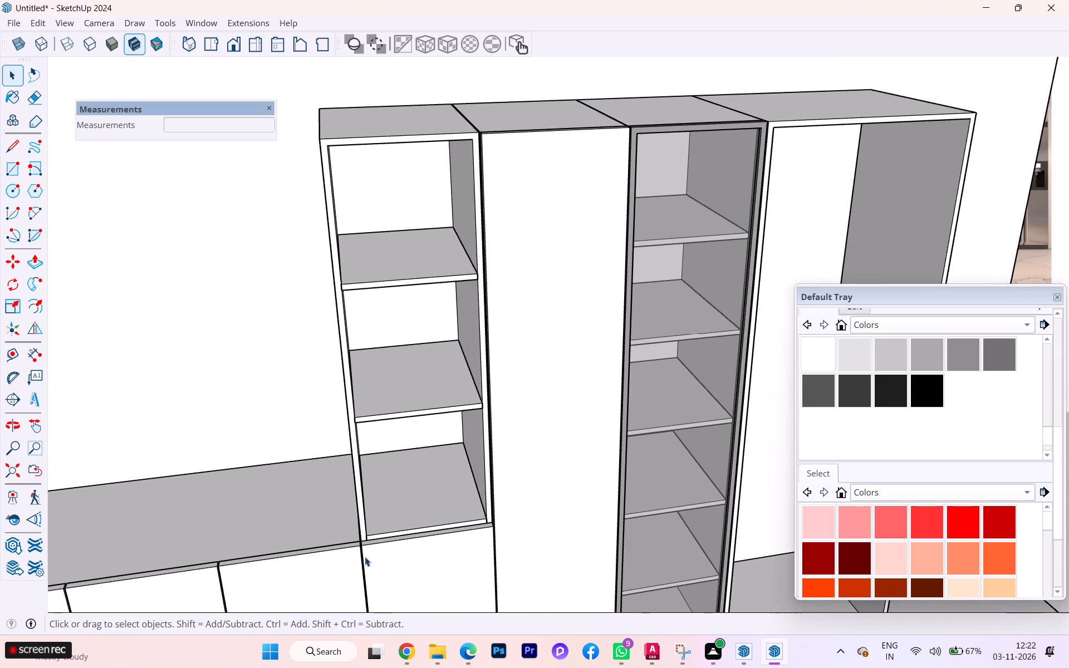
{"action": "scroll", "coordinate": [363, 546], "scroll_direction": "up", "scroll_amount": 1}
{"action": "scroll", "coordinate": [363, 544], "scroll_direction": "down", "scroll_amount": 2}
{"action": "scroll", "coordinate": [363, 543], "scroll_direction": "up", "scroll_amount": 6}
{"action": "scroll", "coordinate": [371, 542], "scroll_direction": "down", "scroll_amount": 1}
{"action": "scroll", "coordinate": [371, 542], "scroll_direction": "up", "scroll_amount": 17}
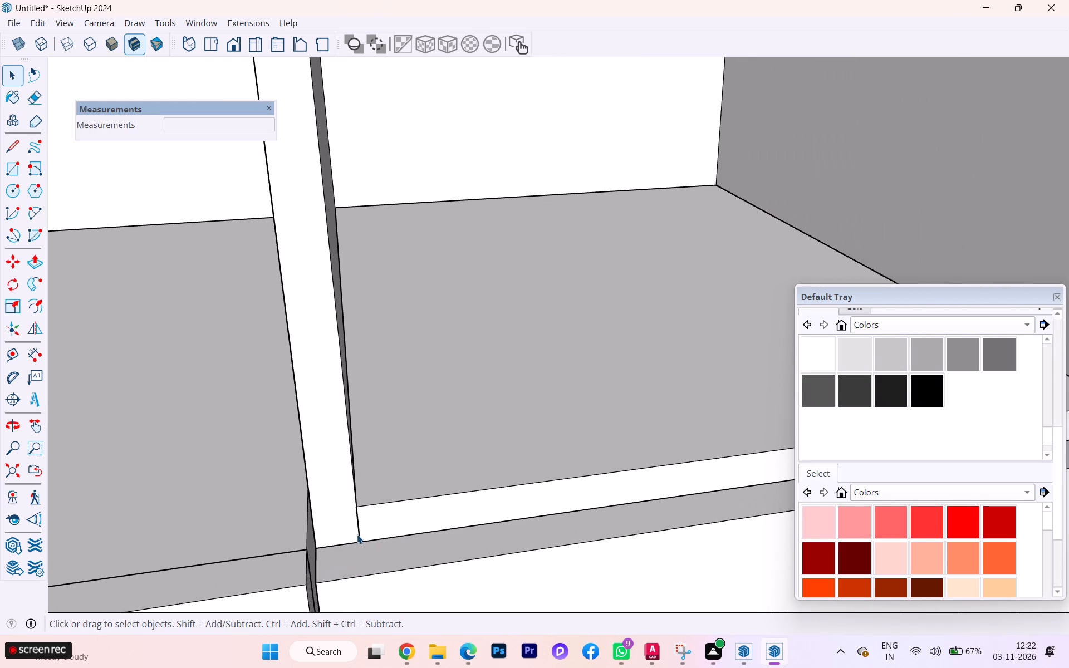
{"action": "scroll", "coordinate": [355, 536], "scroll_direction": "up", "scroll_amount": 4}
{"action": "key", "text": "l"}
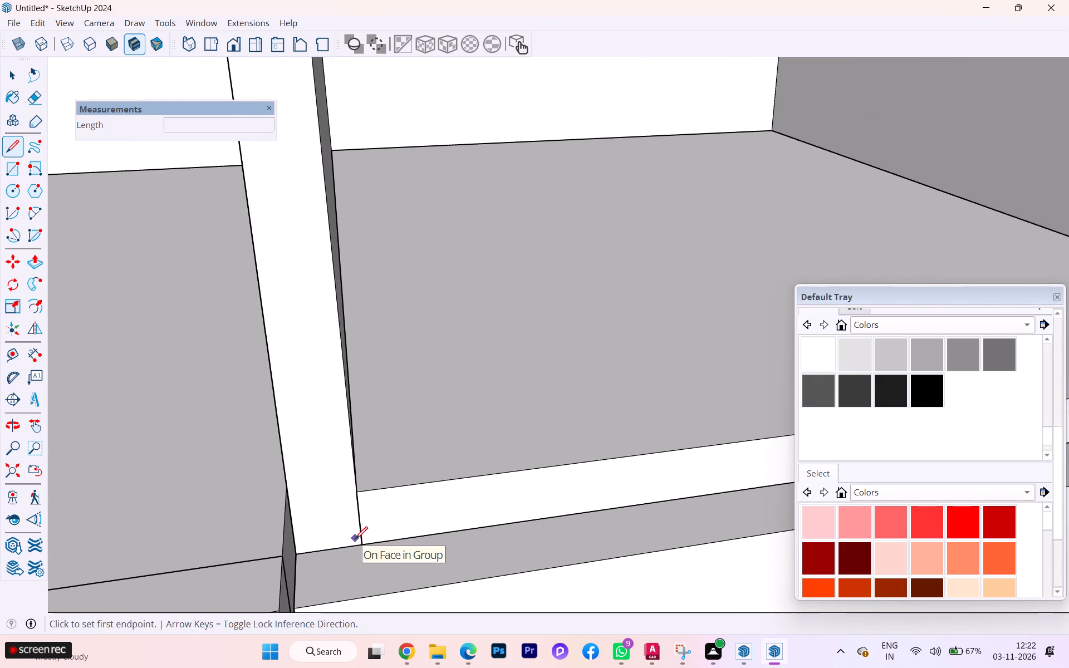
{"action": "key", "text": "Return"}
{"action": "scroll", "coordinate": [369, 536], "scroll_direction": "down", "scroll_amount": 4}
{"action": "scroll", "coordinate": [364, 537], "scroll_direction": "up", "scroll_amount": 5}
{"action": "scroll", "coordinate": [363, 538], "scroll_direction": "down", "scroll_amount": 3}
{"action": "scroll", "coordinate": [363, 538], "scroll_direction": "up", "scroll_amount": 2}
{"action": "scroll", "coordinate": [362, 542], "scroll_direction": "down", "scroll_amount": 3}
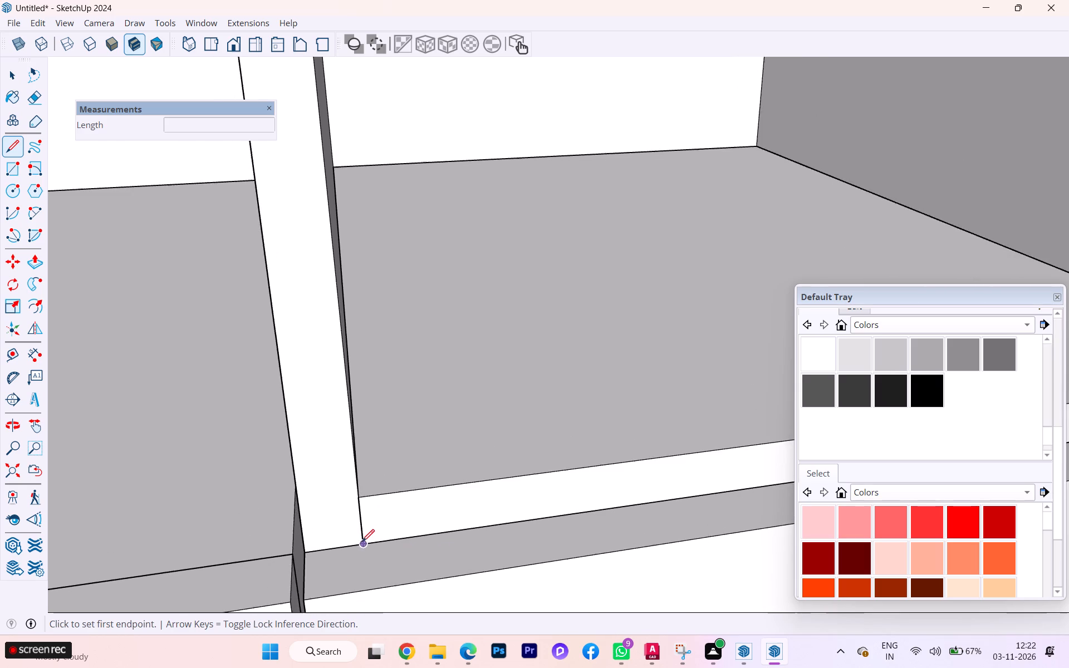
Inside the open-shelf unit's frame group, draw a line about 3/4" long across the bottom front of the side panel beside the countertop.
{"action": "middle_click_drag", "start_coordinate": [362, 542], "coordinate": [473, 539]}
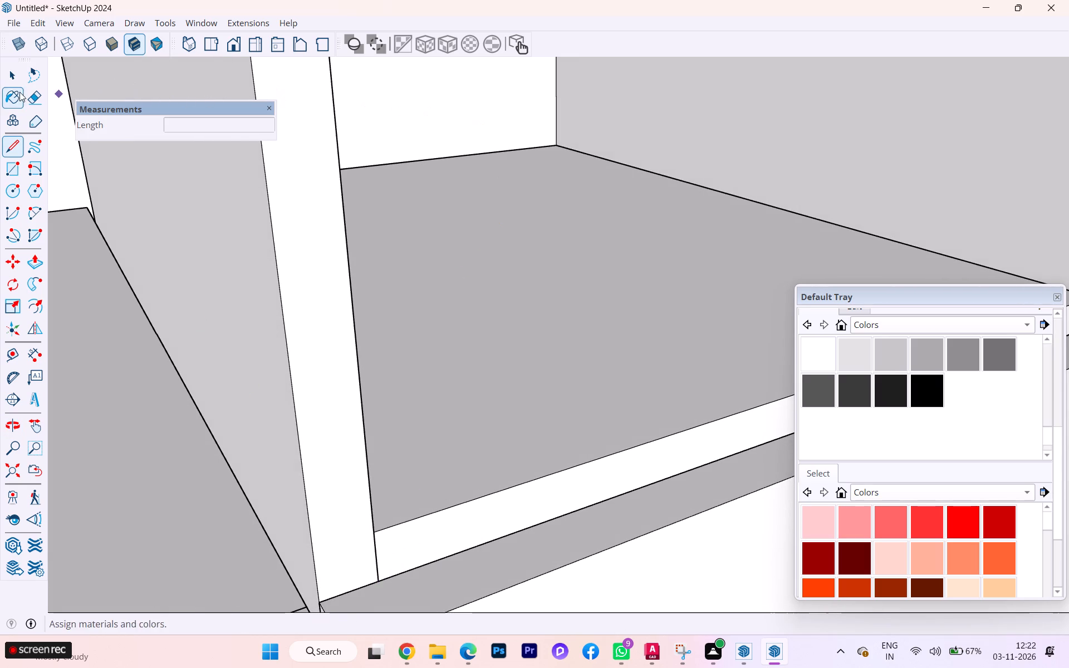
{"action": "left_click", "coordinate": [13, 79]}
{"action": "double_click", "coordinate": [334, 387]}
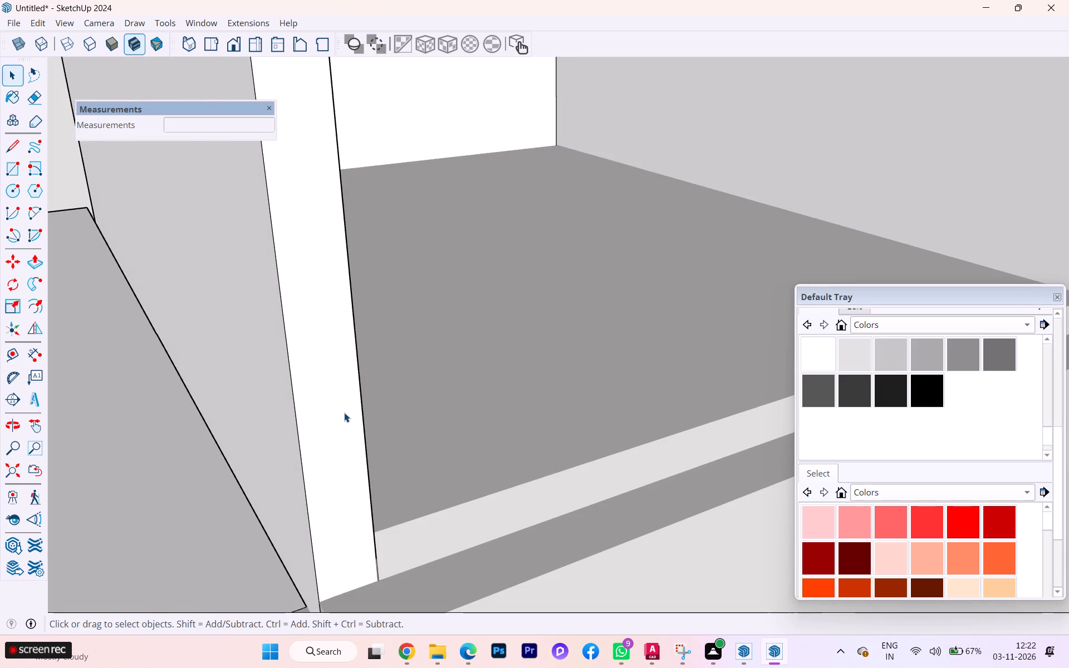
{"action": "key", "text": "l"}
{"action": "key", "text": "Return"}
{"action": "scroll", "coordinate": [313, 379], "scroll_direction": "down", "scroll_amount": 4}
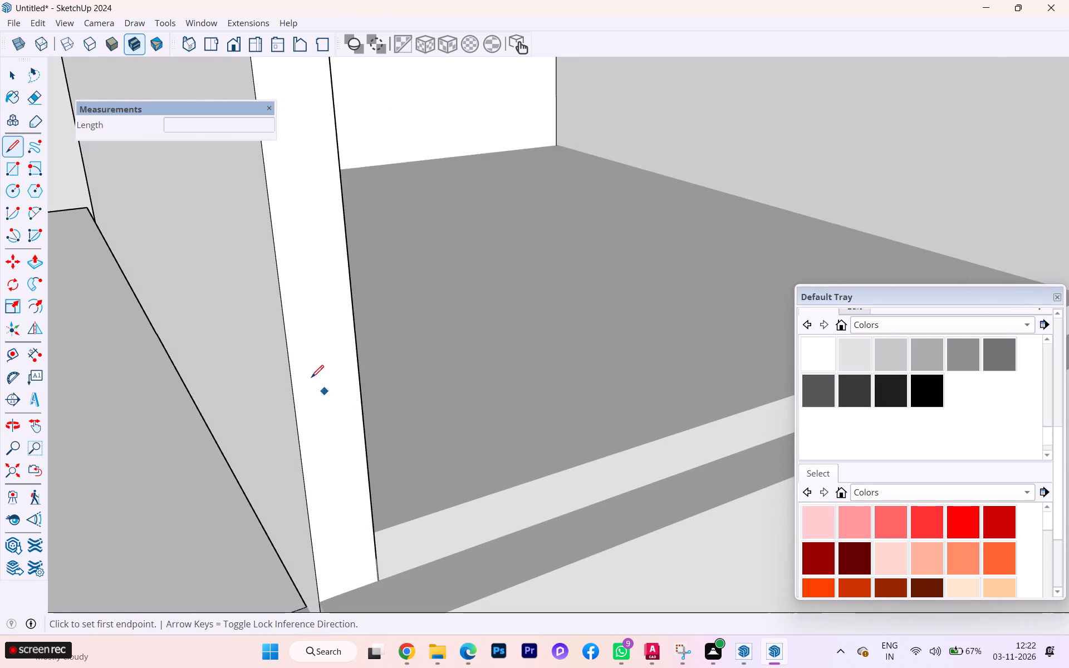
{"action": "scroll", "coordinate": [311, 377], "scroll_direction": "up", "scroll_amount": 1}
{"action": "scroll", "coordinate": [311, 377], "scroll_direction": "down", "scroll_amount": 4}
{"action": "scroll", "coordinate": [384, 519], "scroll_direction": "down", "scroll_amount": 1}
{"action": "scroll", "coordinate": [383, 517], "scroll_direction": "up", "scroll_amount": 4}
{"action": "scroll", "coordinate": [247, 513], "scroll_direction": "up", "scroll_amount": 1}
{"action": "scroll", "coordinate": [247, 513], "scroll_direction": "down", "scroll_amount": 1}
{"action": "scroll", "coordinate": [245, 514], "scroll_direction": "up", "scroll_amount": 5}
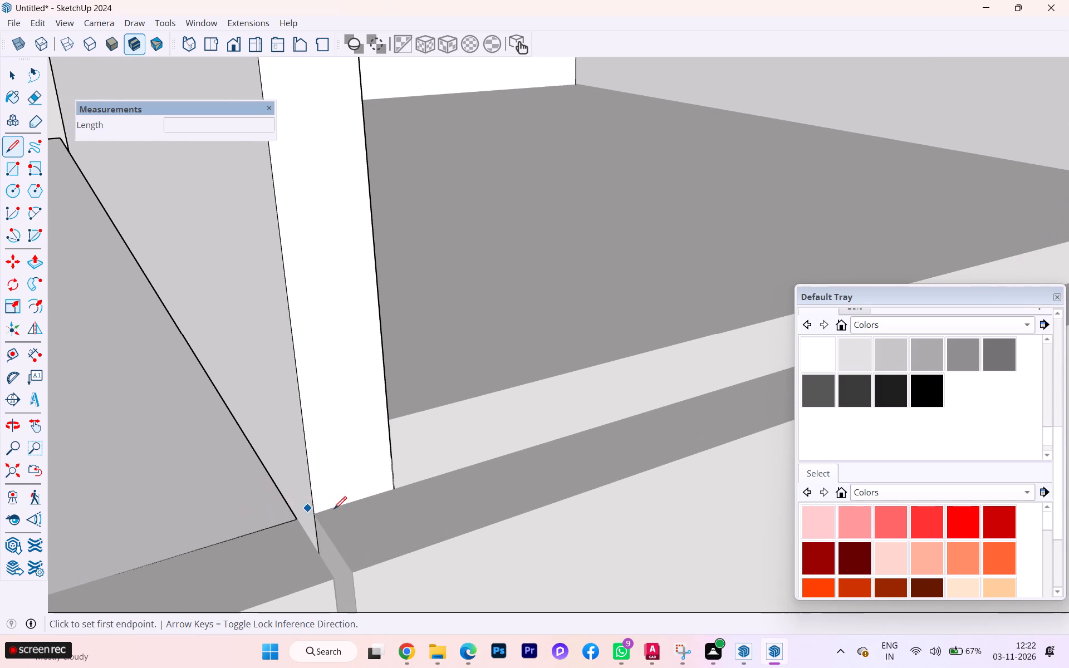
{"action": "left_click", "coordinate": [316, 514]}
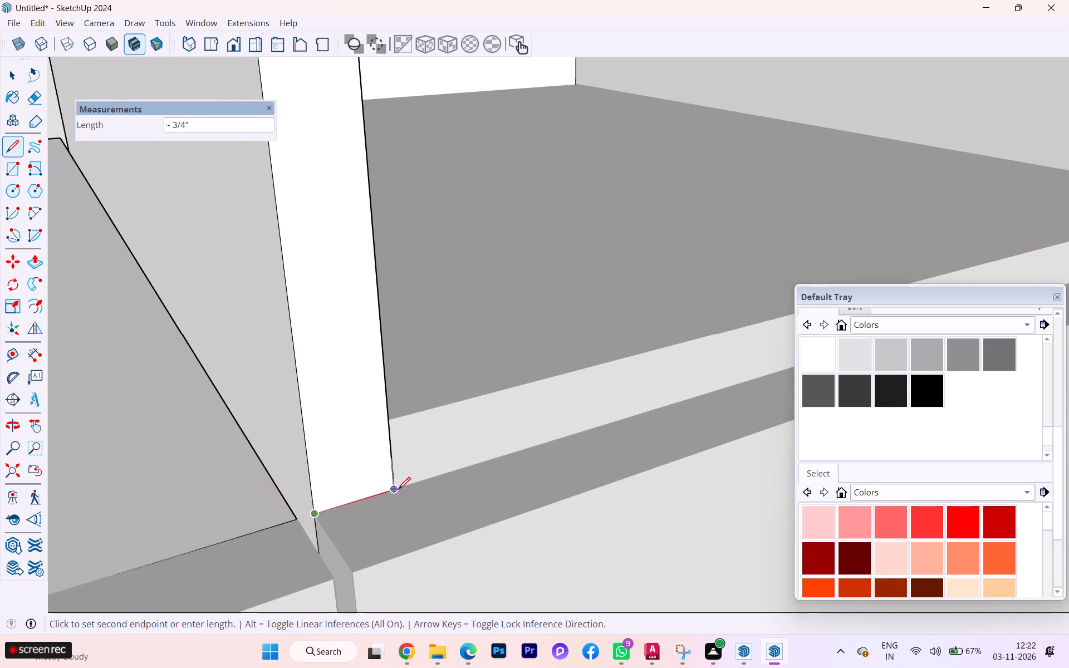
{"action": "left_click", "coordinate": [398, 489]}
{"action": "scroll", "coordinate": [351, 435], "scroll_direction": "down", "scroll_amount": 2}
{"action": "scroll", "coordinate": [348, 438], "scroll_direction": "up", "scroll_amount": 2}
{"action": "scroll", "coordinate": [347, 439], "scroll_direction": "down", "scroll_amount": 13}
{"action": "scroll", "coordinate": [346, 491], "scroll_direction": "down", "scroll_amount": 12}
{"action": "scroll", "coordinate": [349, 482], "scroll_direction": "up", "scroll_amount": 2}
{"action": "scroll", "coordinate": [348, 483], "scroll_direction": "down", "scroll_amount": 2}
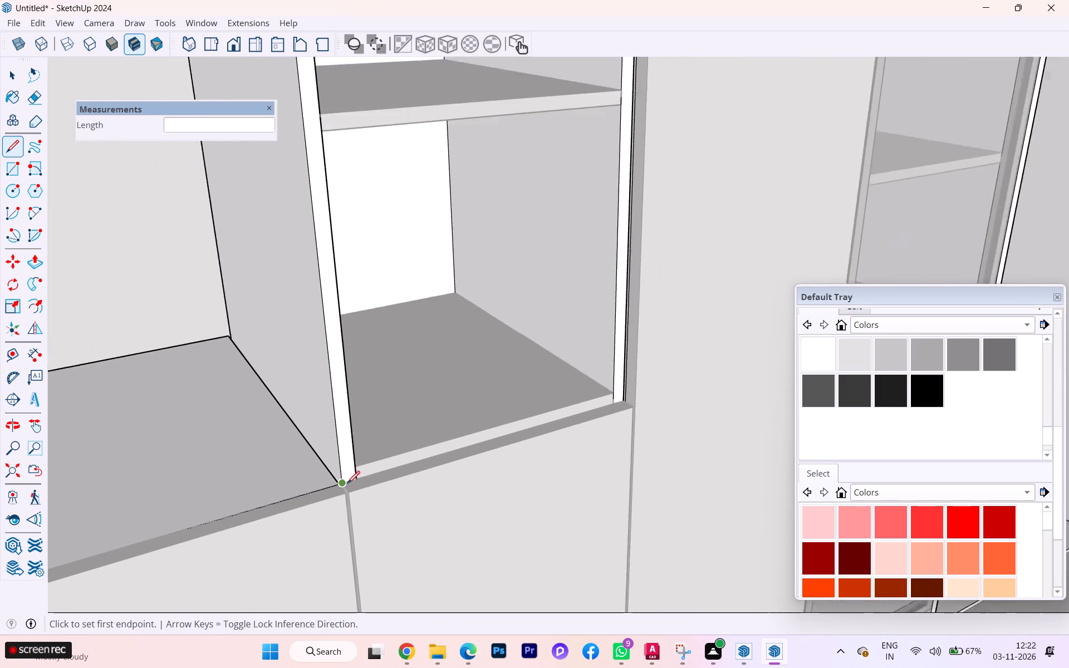
Draw a line about 3/4" long across the front of the countertop-side panel, level with the upper shelf's top edge.
{"action": "scroll", "coordinate": [347, 483], "scroll_direction": "down", "scroll_amount": 3}
{"action": "scroll", "coordinate": [346, 484], "scroll_direction": "up", "scroll_amount": 1}
{"action": "scroll", "coordinate": [346, 484], "scroll_direction": "down", "scroll_amount": 5}
{"action": "scroll", "coordinate": [345, 485], "scroll_direction": "up", "scroll_amount": 1}
{"action": "scroll", "coordinate": [345, 485], "scroll_direction": "down", "scroll_amount": 4}
{"action": "scroll", "coordinate": [550, 342], "scroll_direction": "up", "scroll_amount": 5}
{"action": "scroll", "coordinate": [497, 335], "scroll_direction": "down", "scroll_amount": 1}
{"action": "scroll", "coordinate": [496, 335], "scroll_direction": "up", "scroll_amount": 2}
{"action": "scroll", "coordinate": [495, 335], "scroll_direction": "down", "scroll_amount": 3}
{"action": "scroll", "coordinate": [492, 336], "scroll_direction": "up", "scroll_amount": 1}
{"action": "scroll", "coordinate": [491, 336], "scroll_direction": "down", "scroll_amount": 1}
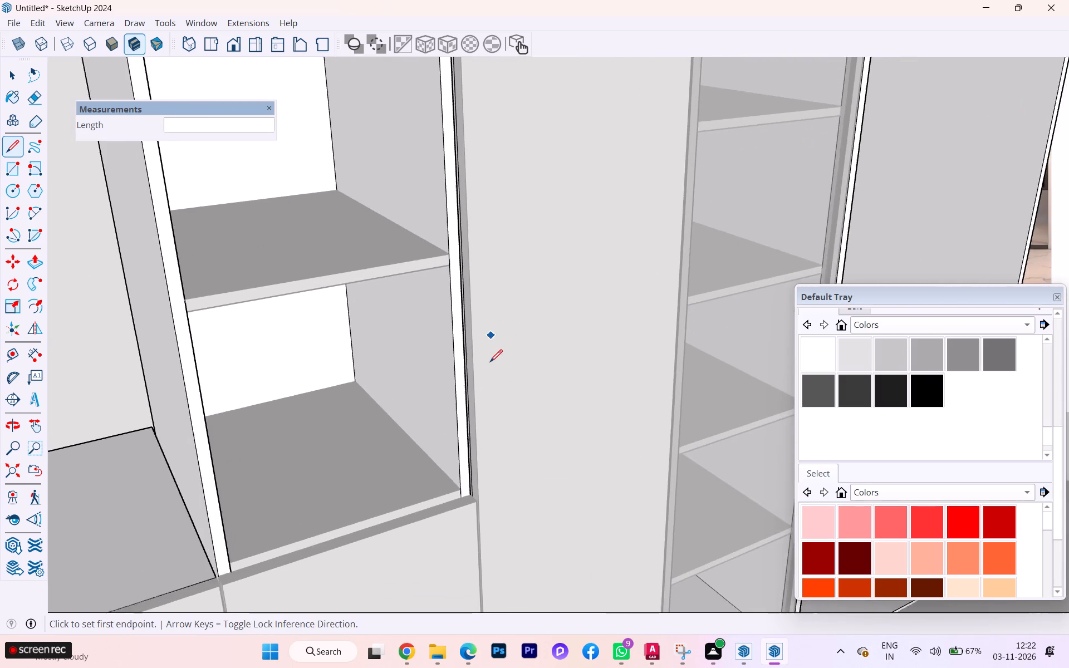
{"action": "scroll", "coordinate": [495, 360], "scroll_direction": "down", "scroll_amount": 1}
{"action": "scroll", "coordinate": [496, 360], "scroll_direction": "up", "scroll_amount": 1}
{"action": "scroll", "coordinate": [496, 360], "scroll_direction": "down", "scroll_amount": 3}
{"action": "scroll", "coordinate": [496, 361], "scroll_direction": "up", "scroll_amount": 2}
{"action": "scroll", "coordinate": [496, 361], "scroll_direction": "down", "scroll_amount": 8}
{"action": "scroll", "coordinate": [385, 243], "scroll_direction": "up", "scroll_amount": 6}
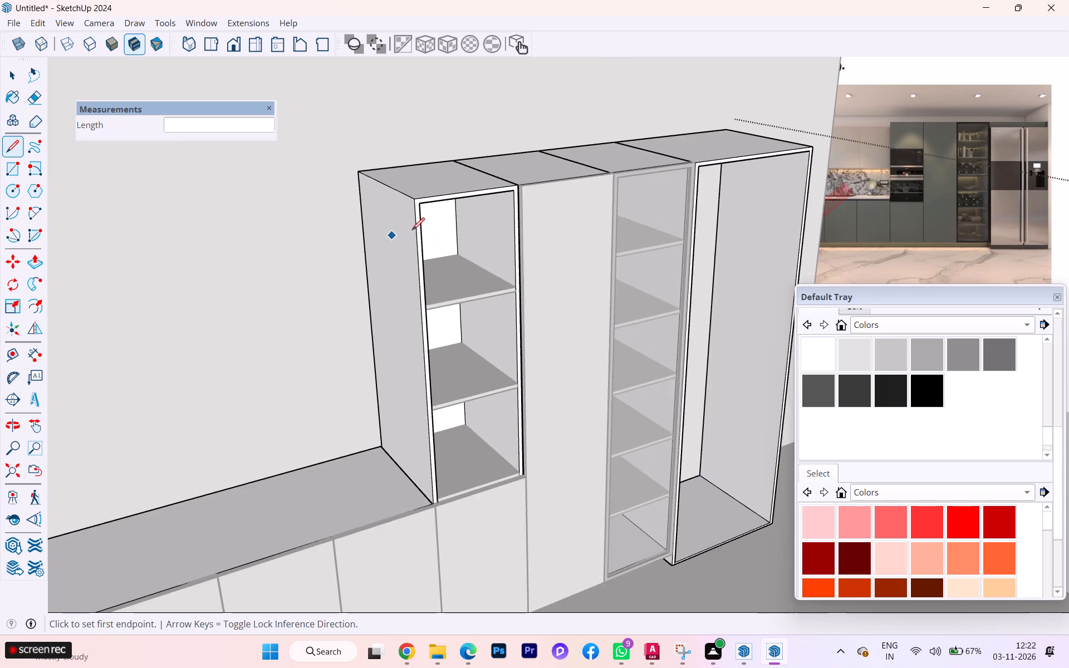
{"action": "scroll", "coordinate": [430, 240], "scroll_direction": "up", "scroll_amount": 5}
{"action": "scroll", "coordinate": [421, 333], "scroll_direction": "up", "scroll_amount": 4}
{"action": "scroll", "coordinate": [420, 343], "scroll_direction": "down", "scroll_amount": 1}
{"action": "scroll", "coordinate": [421, 345], "scroll_direction": "up", "scroll_amount": 11}
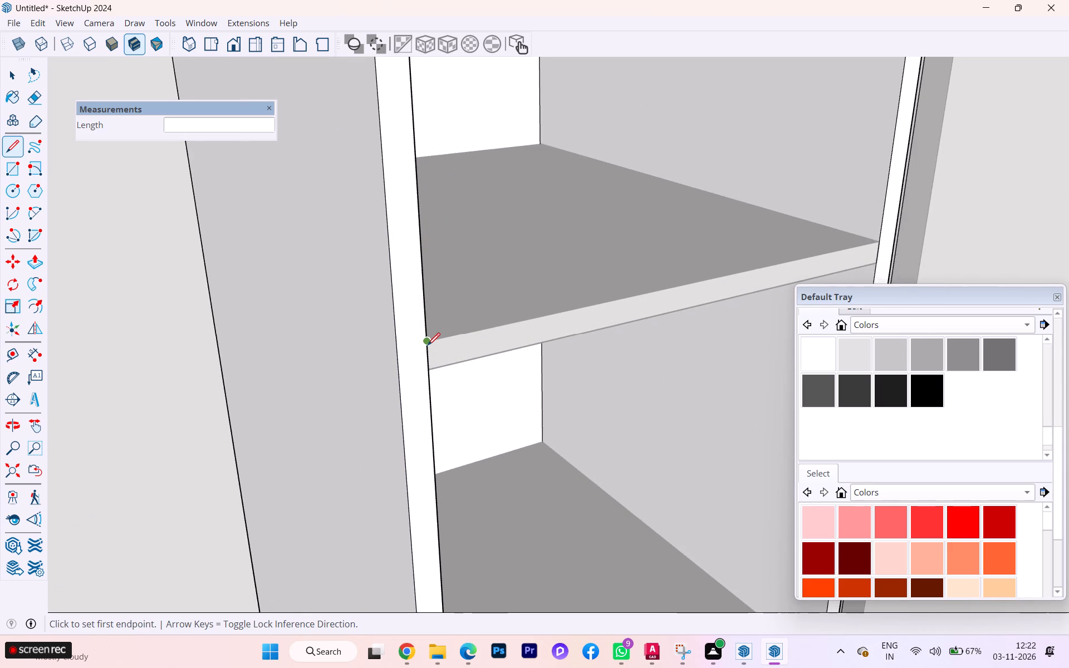
{"action": "scroll", "coordinate": [428, 344], "scroll_direction": "up", "scroll_amount": 1}
{"action": "left_click", "coordinate": [428, 344]}
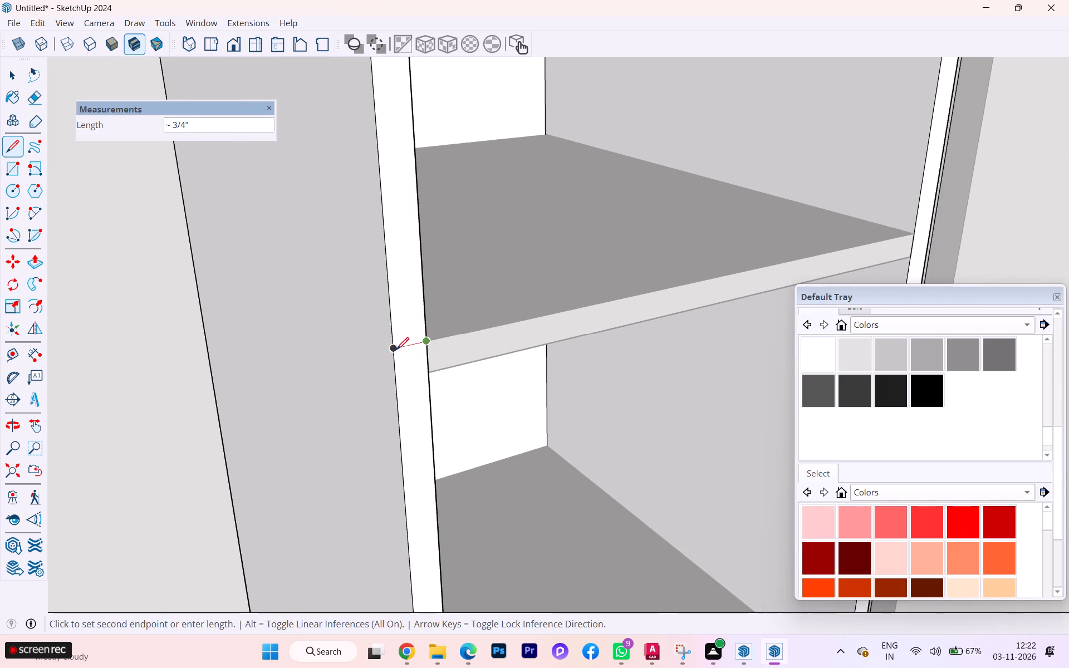
{"action": "left_click", "coordinate": [394, 350]}
Draw a matching line across the front of the opposite side panel, level with the upper shelf's top edge.
{"action": "scroll", "coordinate": [402, 338], "scroll_direction": "down", "scroll_amount": 10}
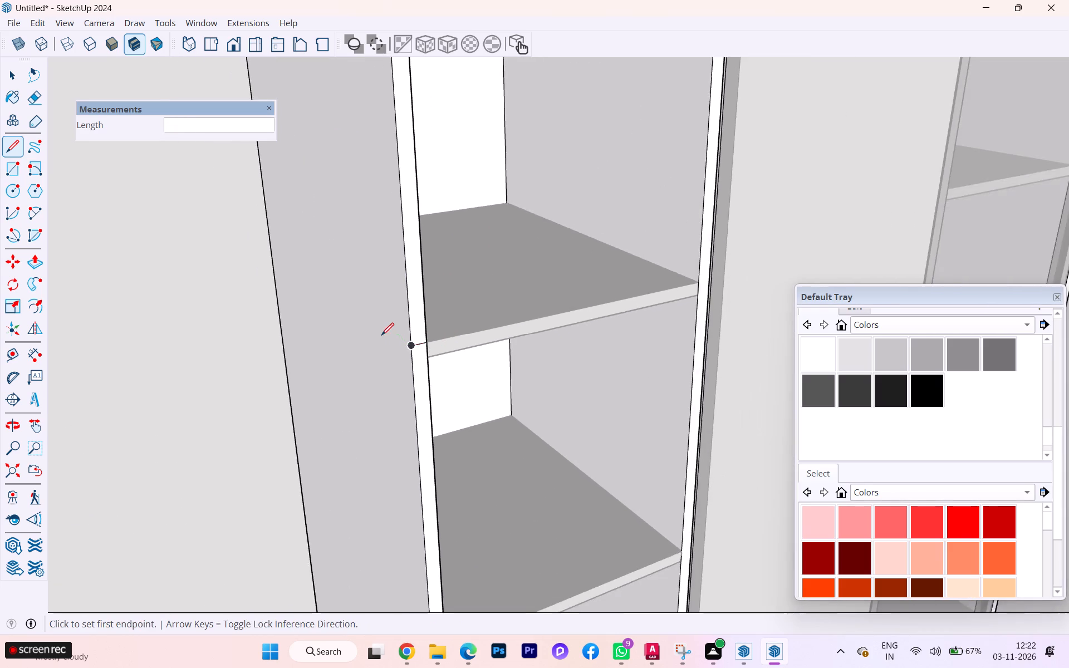
{"action": "scroll", "coordinate": [381, 335], "scroll_direction": "down", "scroll_amount": 2}
{"action": "scroll", "coordinate": [381, 335], "scroll_direction": "up", "scroll_amount": 1}
{"action": "scroll", "coordinate": [381, 335], "scroll_direction": "down", "scroll_amount": 5}
{"action": "scroll", "coordinate": [638, 315], "scroll_direction": "up", "scroll_amount": 5}
{"action": "scroll", "coordinate": [519, 296], "scroll_direction": "up", "scroll_amount": 3}
{"action": "scroll", "coordinate": [473, 293], "scroll_direction": "down", "scroll_amount": 1}
{"action": "scroll", "coordinate": [473, 293], "scroll_direction": "up", "scroll_amount": 7}
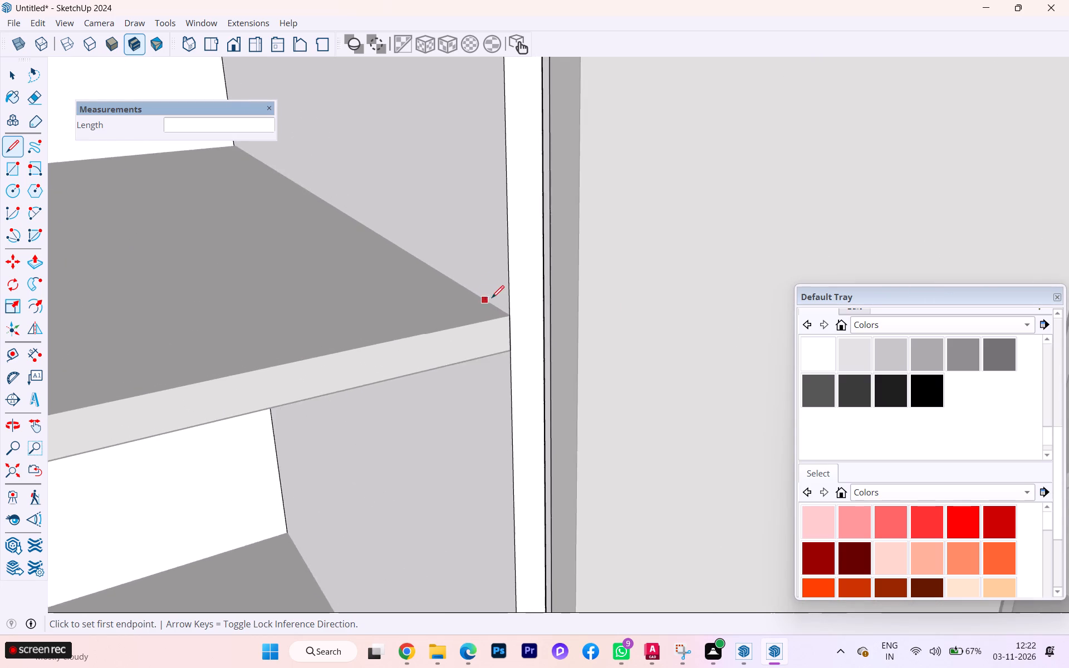
{"action": "scroll", "coordinate": [492, 298], "scroll_direction": "up", "scroll_amount": 3}
{"action": "scroll", "coordinate": [504, 306], "scroll_direction": "down", "scroll_amount": 1}
{"action": "scroll", "coordinate": [504, 306], "scroll_direction": "up", "scroll_amount": 5}
{"action": "left_click", "coordinate": [512, 320]}
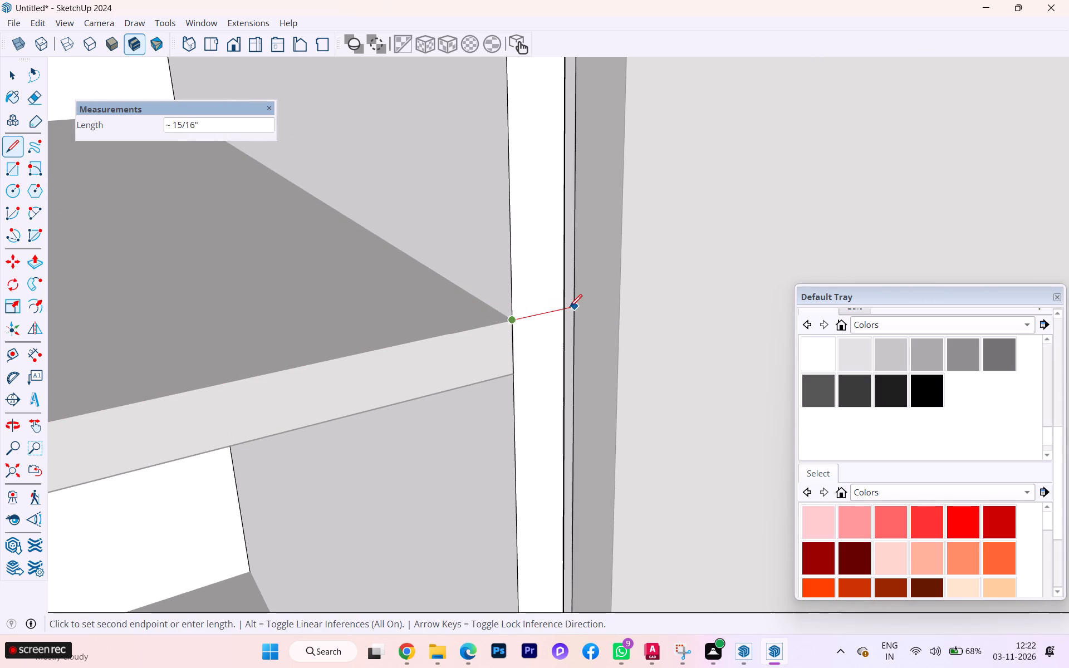
{"action": "left_click", "coordinate": [563, 308]}
Close the open-shelf unit's frame group and return to the whole model.
{"action": "scroll", "coordinate": [509, 294], "scroll_direction": "down", "scroll_amount": 11}
{"action": "scroll", "coordinate": [483, 325], "scroll_direction": "up", "scroll_amount": 1}
{"action": "scroll", "coordinate": [480, 325], "scroll_direction": "down", "scroll_amount": 2}
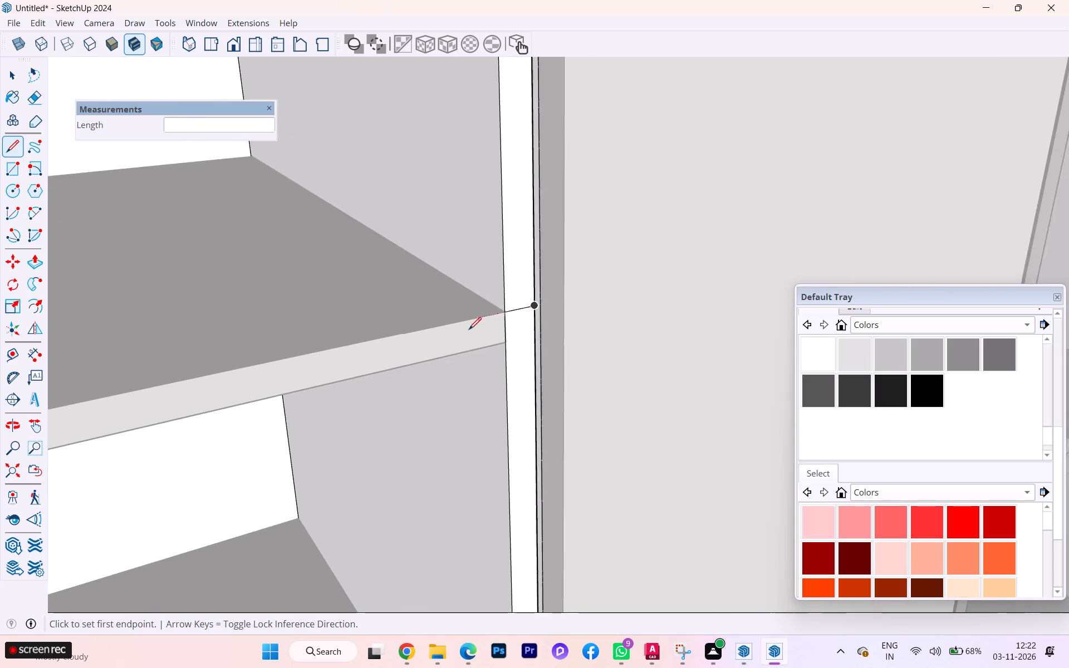
{"action": "scroll", "coordinate": [469, 330], "scroll_direction": "down", "scroll_amount": 3}
{"action": "scroll", "coordinate": [457, 307], "scroll_direction": "up", "scroll_amount": 1}
{"action": "scroll", "coordinate": [457, 308], "scroll_direction": "down", "scroll_amount": 1}
{"action": "scroll", "coordinate": [457, 310], "scroll_direction": "up", "scroll_amount": 2}
{"action": "scroll", "coordinate": [486, 332], "scroll_direction": "down", "scroll_amount": 6}
{"action": "scroll", "coordinate": [486, 332], "scroll_direction": "up", "scroll_amount": 3}
{"action": "scroll", "coordinate": [486, 333], "scroll_direction": "down", "scroll_amount": 2}
{"action": "scroll", "coordinate": [486, 333], "scroll_direction": "up", "scroll_amount": 1}
{"action": "scroll", "coordinate": [314, 203], "scroll_direction": "up", "scroll_amount": 1}
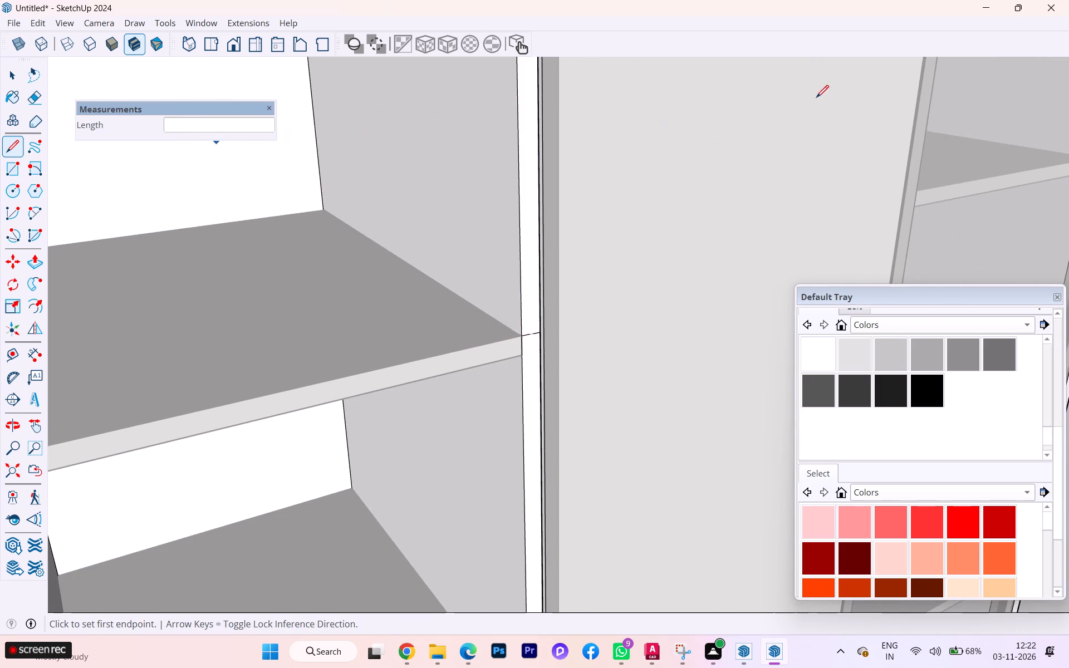
{"action": "left_click", "coordinate": [12, 72]}
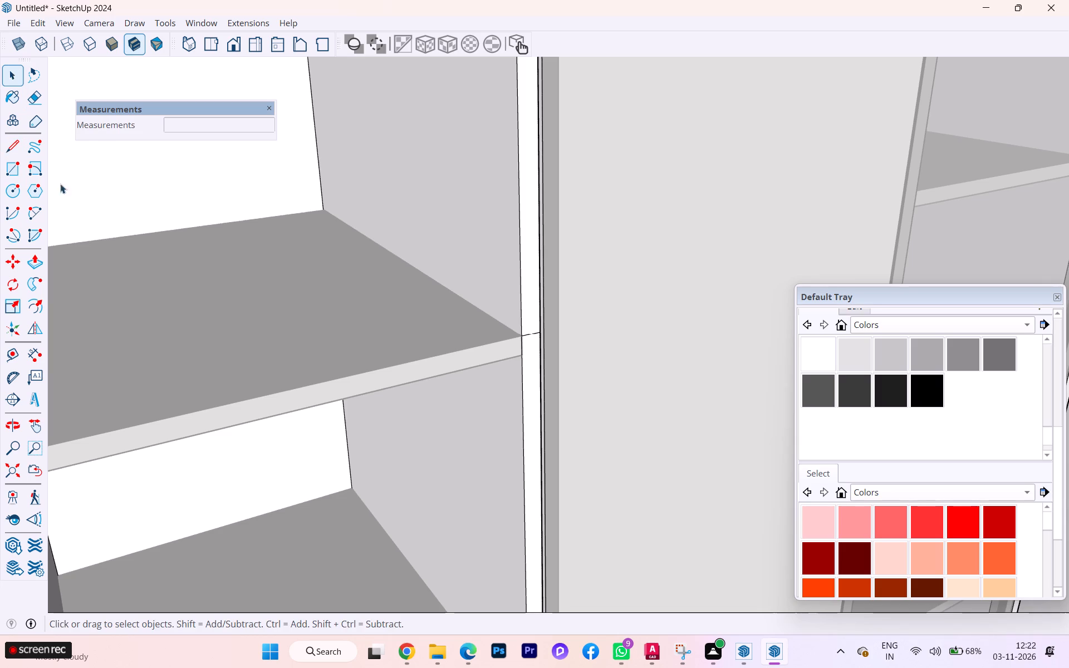
{"action": "scroll", "coordinate": [326, 340], "scroll_direction": "down", "scroll_amount": 8}
{"action": "scroll", "coordinate": [561, 335], "scroll_direction": "up", "scroll_amount": 2}
{"action": "scroll", "coordinate": [561, 335], "scroll_direction": "down", "scroll_amount": 2}
{"action": "scroll", "coordinate": [562, 336], "scroll_direction": "up", "scroll_amount": 2}
{"action": "scroll", "coordinate": [455, 352], "scroll_direction": "down", "scroll_amount": 2}
{"action": "scroll", "coordinate": [362, 353], "scroll_direction": "up", "scroll_amount": 1}
{"action": "scroll", "coordinate": [355, 353], "scroll_direction": "down", "scroll_amount": 2}
{"action": "scroll", "coordinate": [203, 347], "scroll_direction": "down", "scroll_amount": 6}
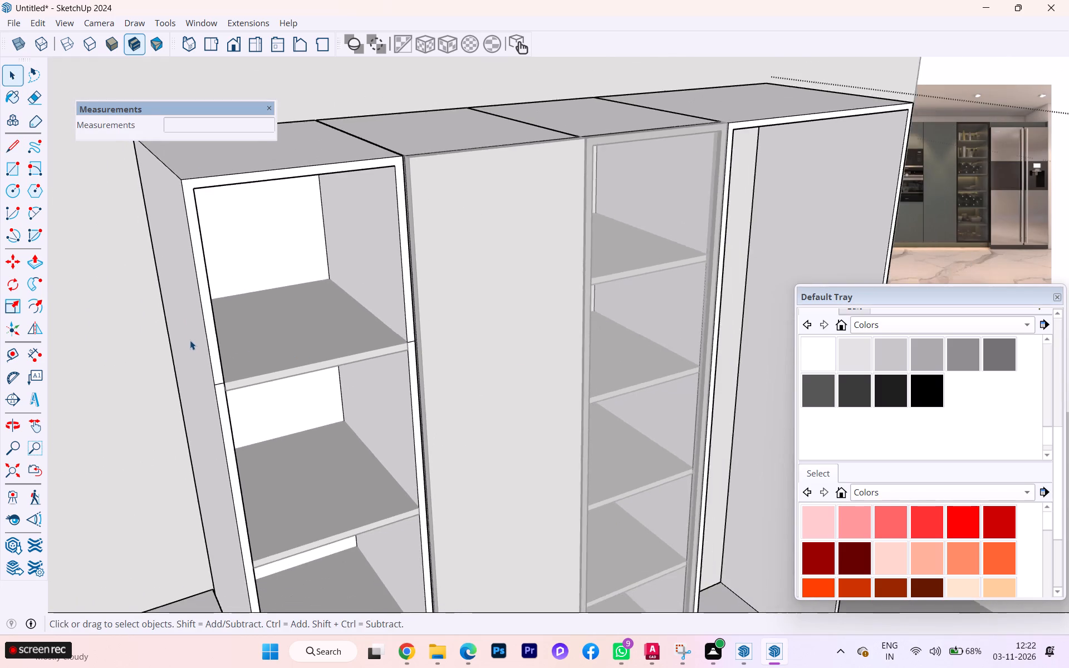
{"action": "scroll", "coordinate": [190, 340], "scroll_direction": "down", "scroll_amount": 6}
{"action": "scroll", "coordinate": [205, 316], "scroll_direction": "up", "scroll_amount": 2}
{"action": "scroll", "coordinate": [205, 316], "scroll_direction": "down", "scroll_amount": 2}
{"action": "scroll", "coordinate": [205, 316], "scroll_direction": "up", "scroll_amount": 1}
{"action": "scroll", "coordinate": [205, 316], "scroll_direction": "down", "scroll_amount": 1}
{"action": "left_click", "coordinate": [716, 451]}
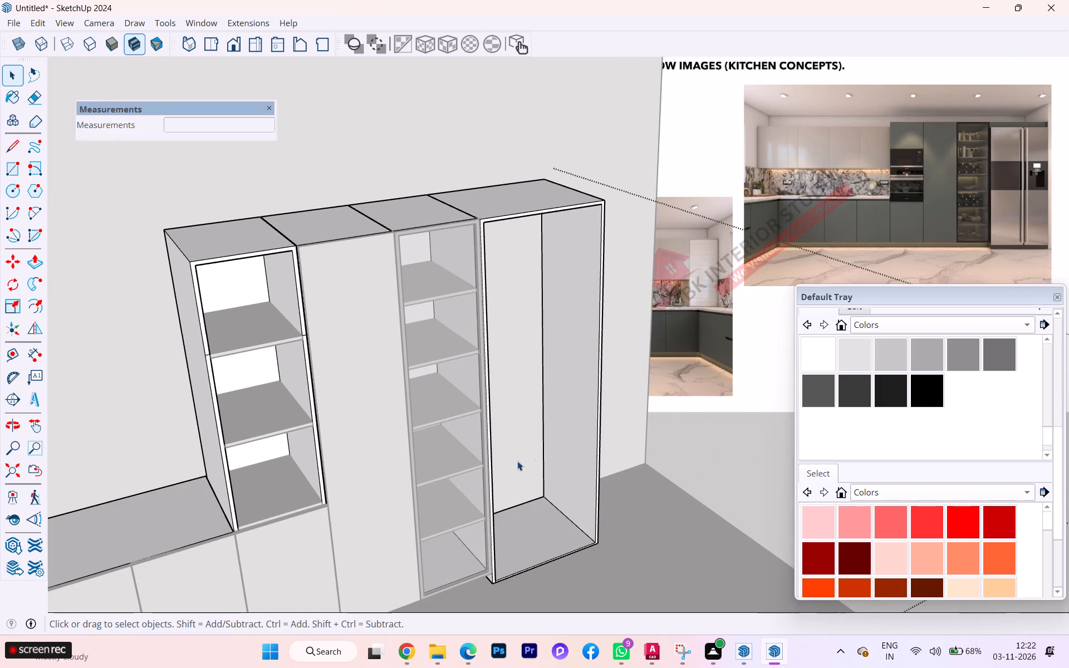
{"action": "double_click", "coordinate": [763, 456]}
Copy the base cabinet door below the open-shelf unit vertically up about 4' 6" onto the unit's upper front.
{"action": "left_click", "coordinate": [282, 550]}
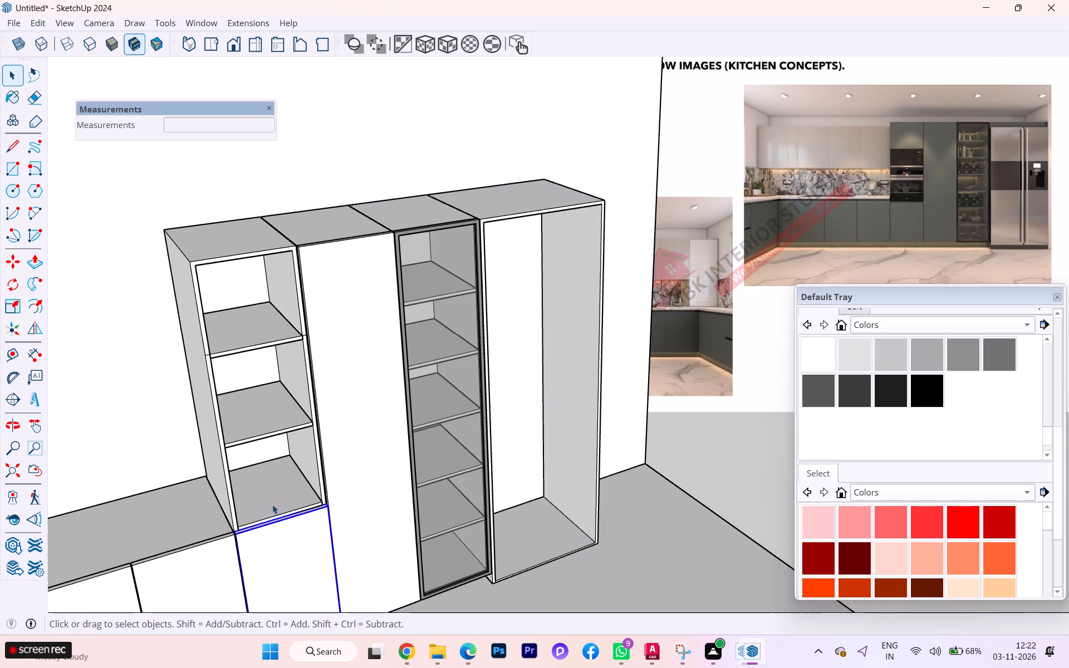
{"action": "scroll", "coordinate": [239, 441], "scroll_direction": "down", "scroll_amount": 1}
{"action": "scroll", "coordinate": [239, 441], "scroll_direction": "up", "scroll_amount": 1}
{"action": "scroll", "coordinate": [238, 440], "scroll_direction": "down", "scroll_amount": 5}
{"action": "key", "text": "m"}
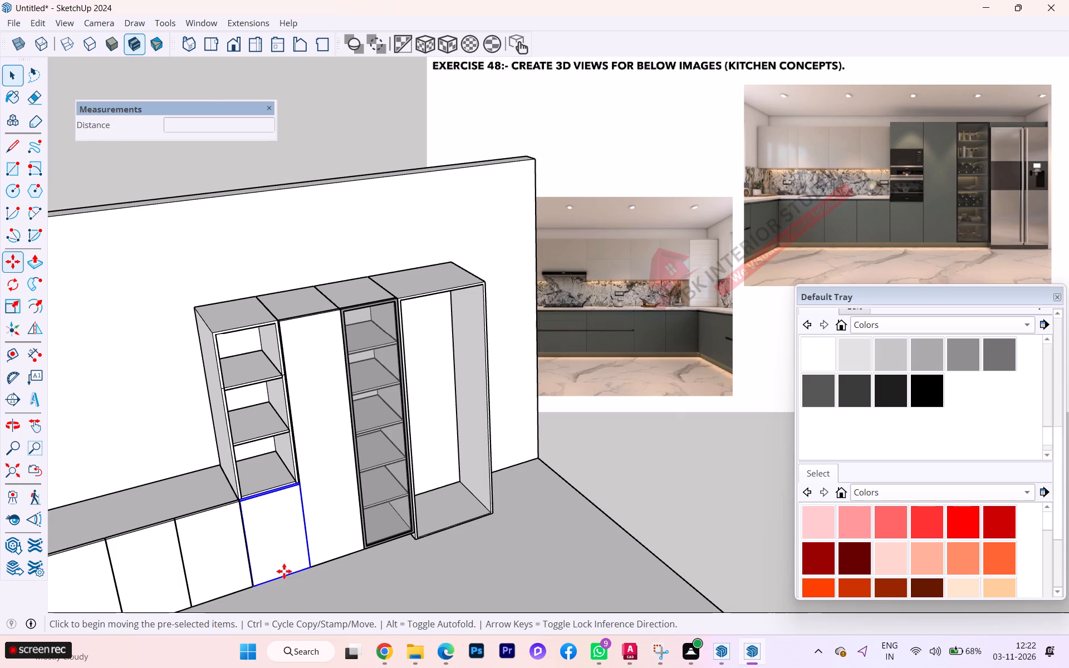
{"action": "left_click", "coordinate": [284, 571]}
{"action": "key", "text": "Escape"}
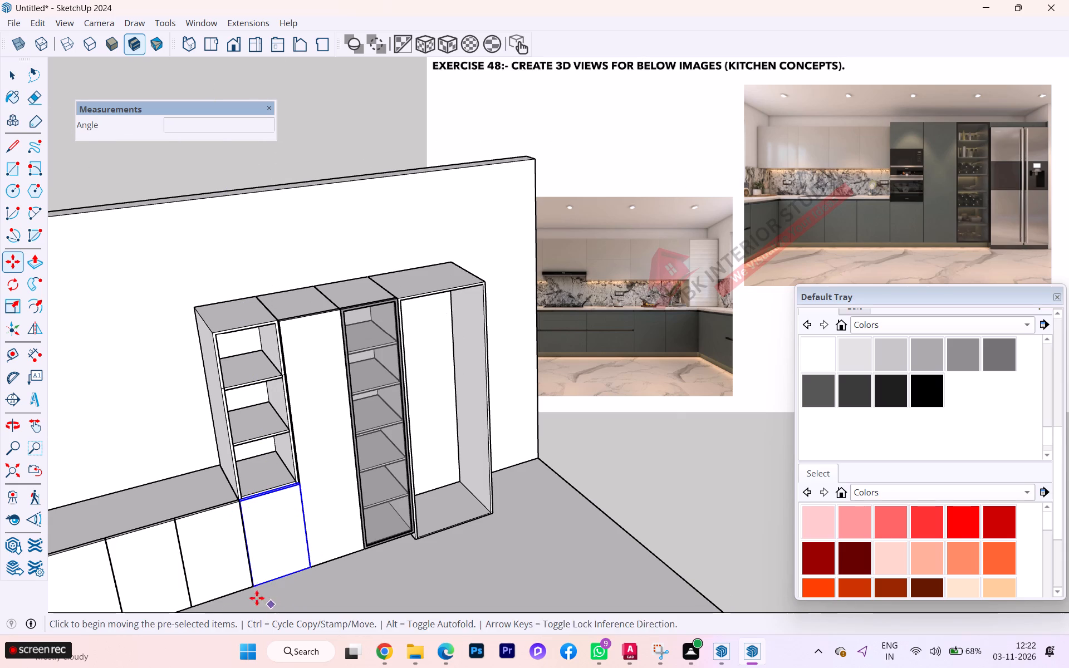
{"action": "left_click", "coordinate": [283, 541]}
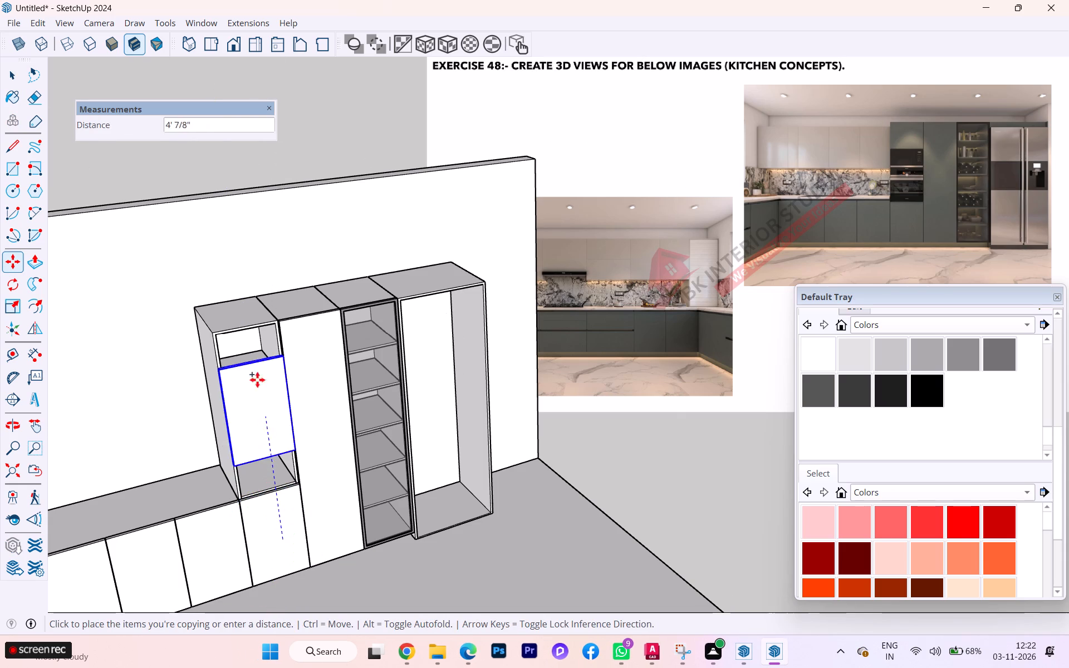
{"action": "scroll", "coordinate": [269, 372], "scroll_direction": "up", "scroll_amount": 1}
{"action": "key", "text": "Up"}
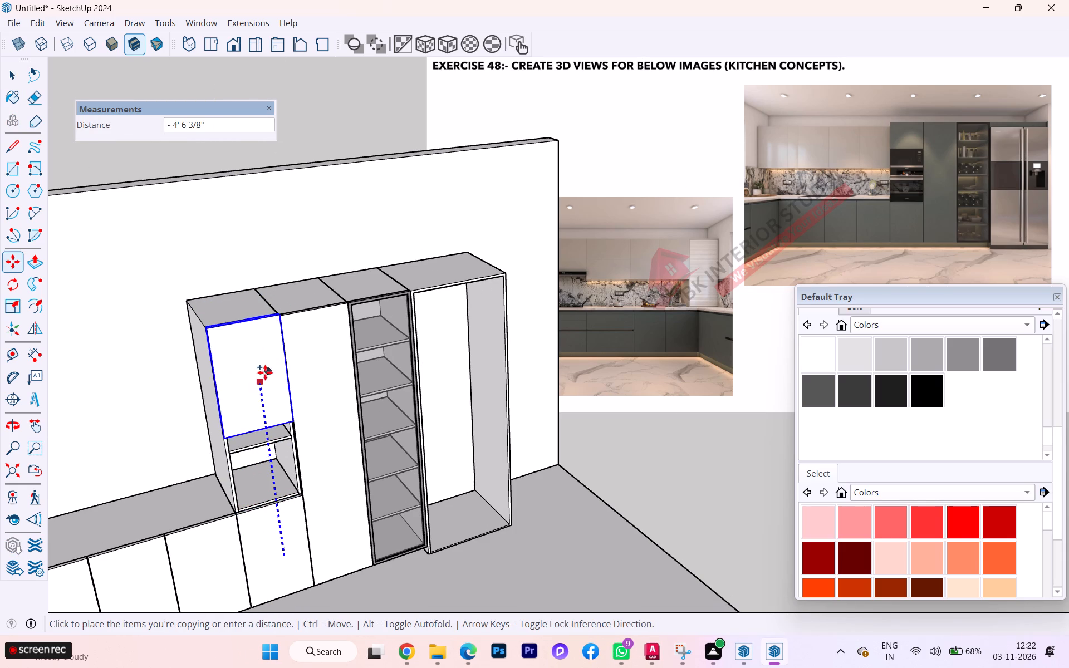
{"action": "scroll", "coordinate": [191, 393], "scroll_direction": "up", "scroll_amount": 3}
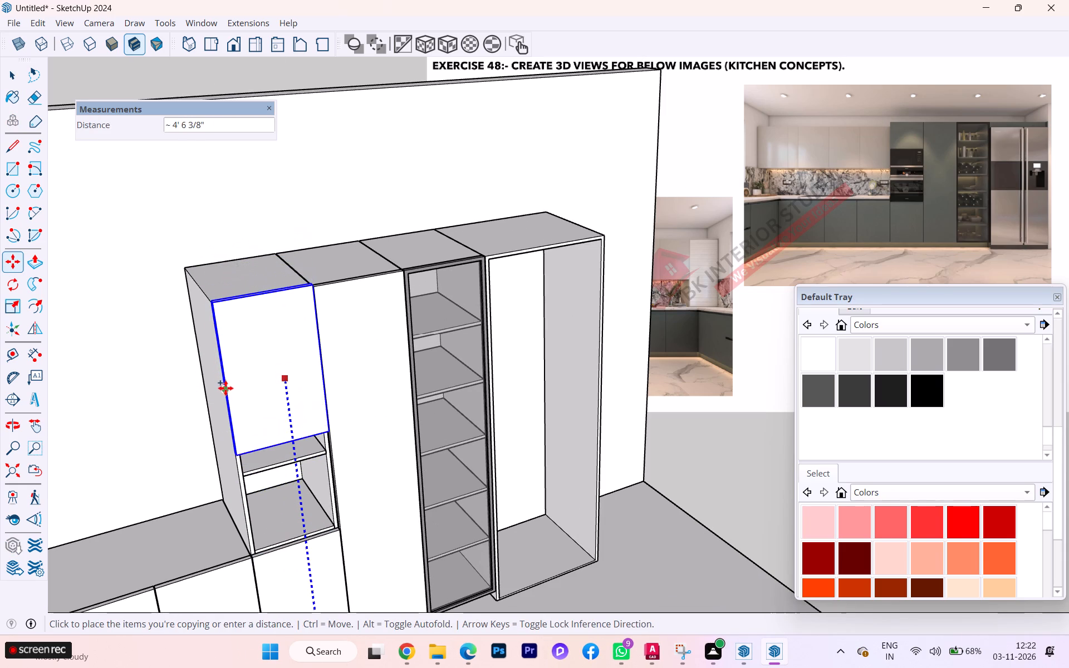
{"action": "left_click", "coordinate": [227, 391]}
Move the copied door down about 3/8" so its top back corner meets the open-shelf unit's top front corner.
{"action": "scroll", "coordinate": [203, 300], "scroll_direction": "up", "scroll_amount": 8}
{"action": "scroll", "coordinate": [203, 300], "scroll_direction": "down", "scroll_amount": 1}
{"action": "scroll", "coordinate": [204, 300], "scroll_direction": "up", "scroll_amount": 1}
{"action": "scroll", "coordinate": [204, 300], "scroll_direction": "down", "scroll_amount": 3}
{"action": "scroll", "coordinate": [204, 300], "scroll_direction": "up", "scroll_amount": 8}
{"action": "scroll", "coordinate": [207, 295], "scroll_direction": "down", "scroll_amount": 2}
{"action": "scroll", "coordinate": [205, 295], "scroll_direction": "up", "scroll_amount": 1}
{"action": "scroll", "coordinate": [204, 295], "scroll_direction": "down", "scroll_amount": 1}
{"action": "scroll", "coordinate": [203, 295], "scroll_direction": "up", "scroll_amount": 2}
{"action": "scroll", "coordinate": [202, 296], "scroll_direction": "down", "scroll_amount": 1}
{"action": "scroll", "coordinate": [202, 297], "scroll_direction": "up", "scroll_amount": 3}
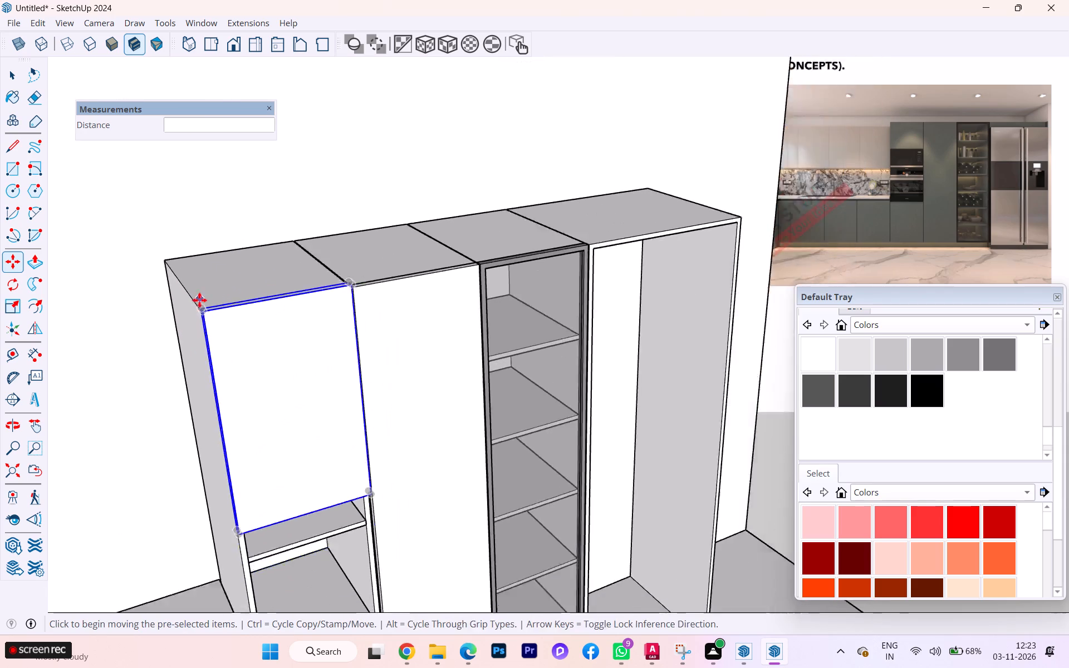
{"action": "scroll", "coordinate": [199, 319], "scroll_direction": "down", "scroll_amount": 1}
{"action": "scroll", "coordinate": [199, 320], "scroll_direction": "up", "scroll_amount": 8}
{"action": "scroll", "coordinate": [202, 303], "scroll_direction": "down", "scroll_amount": 2}
{"action": "scroll", "coordinate": [202, 302], "scroll_direction": "up", "scroll_amount": 7}
{"action": "scroll", "coordinate": [201, 296], "scroll_direction": "down", "scroll_amount": 2}
{"action": "scroll", "coordinate": [200, 296], "scroll_direction": "up", "scroll_amount": 1}
{"action": "scroll", "coordinate": [200, 296], "scroll_direction": "down", "scroll_amount": 2}
{"action": "scroll", "coordinate": [200, 296], "scroll_direction": "up", "scroll_amount": 3}
{"action": "scroll", "coordinate": [201, 306], "scroll_direction": "down", "scroll_amount": 2}
{"action": "scroll", "coordinate": [201, 306], "scroll_direction": "up", "scroll_amount": 1}
{"action": "scroll", "coordinate": [201, 306], "scroll_direction": "down", "scroll_amount": 1}
{"action": "scroll", "coordinate": [201, 306], "scroll_direction": "up", "scroll_amount": 2}
{"action": "scroll", "coordinate": [201, 307], "scroll_direction": "down", "scroll_amount": 2}
{"action": "scroll", "coordinate": [201, 307], "scroll_direction": "up", "scroll_amount": 1}
{"action": "scroll", "coordinate": [201, 308], "scroll_direction": "down", "scroll_amount": 1}
{"action": "scroll", "coordinate": [200, 310], "scroll_direction": "up", "scroll_amount": 1}
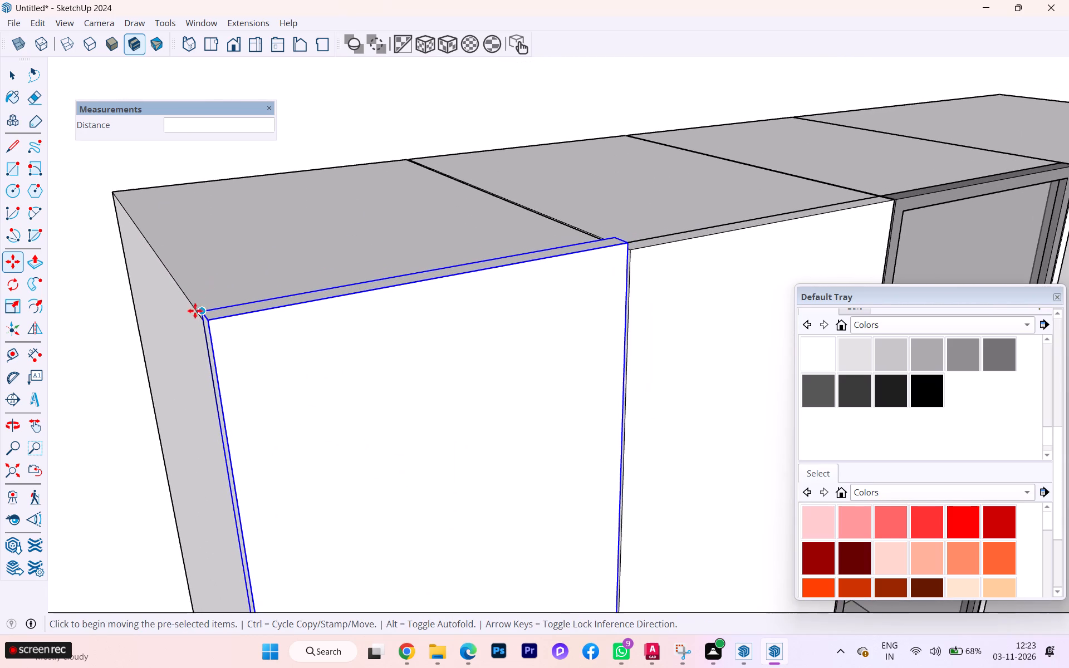
{"action": "left_click", "coordinate": [198, 309]}
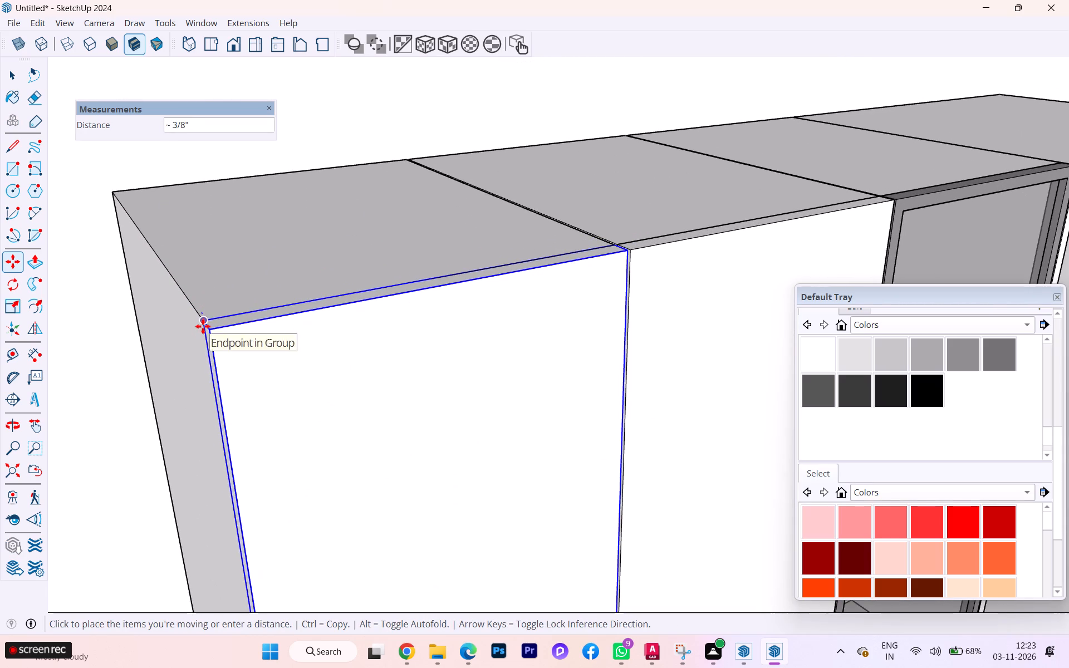
{"action": "left_click", "coordinate": [203, 326]}
Push the copied door's bottom face up 1' 1 3/4" to the line endpoint on the open-shelf unit's side panel.
{"action": "scroll", "coordinate": [120, 229], "scroll_direction": "down", "scroll_amount": 12}
{"action": "scroll", "coordinate": [229, 464], "scroll_direction": "down", "scroll_amount": 2}
{"action": "middle_click_drag", "start_coordinate": [232, 467], "coordinate": [165, 358]}
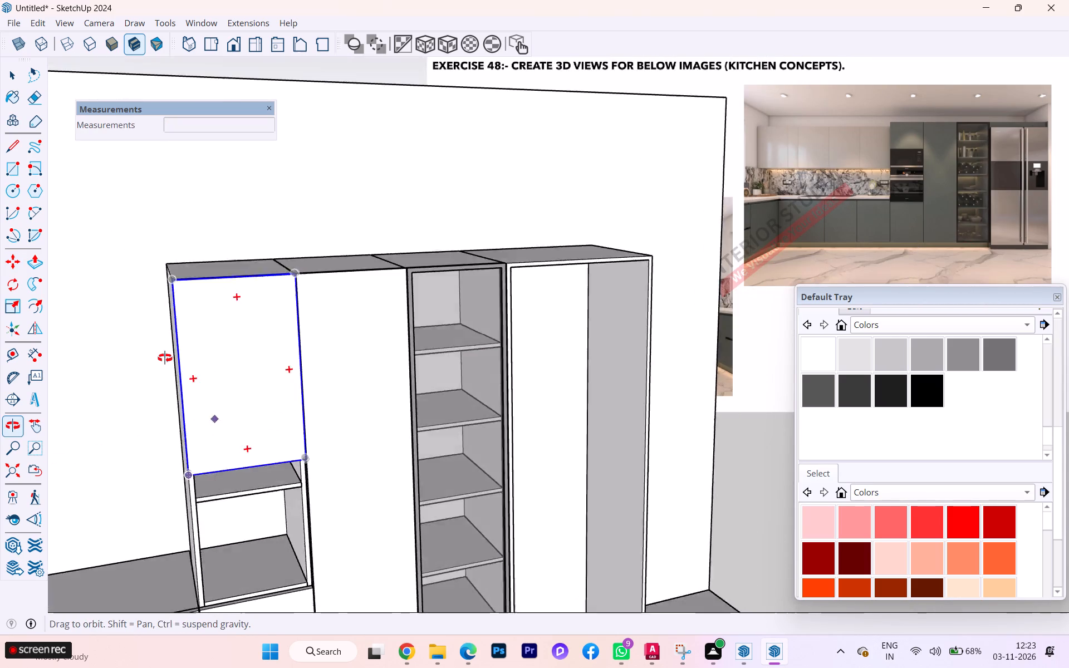
{"action": "middle_click_drag", "start_coordinate": [165, 358], "coordinate": [155, 345]}
{"action": "scroll", "coordinate": [238, 459], "scroll_direction": "up", "scroll_amount": 3}
{"action": "scroll", "coordinate": [239, 469], "scroll_direction": "down", "scroll_amount": 1}
{"action": "scroll", "coordinate": [239, 469], "scroll_direction": "up", "scroll_amount": 2}
{"action": "scroll", "coordinate": [234, 447], "scroll_direction": "down", "scroll_amount": 1}
{"action": "middle_click_drag", "start_coordinate": [234, 446], "coordinate": [591, 323]}
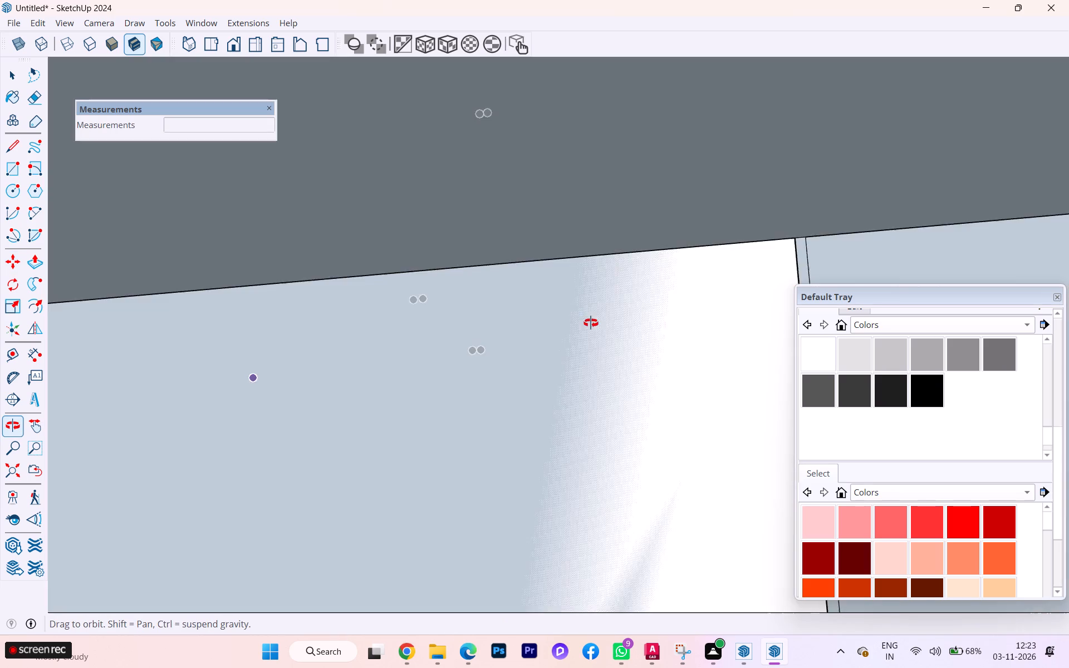
{"action": "middle_click_drag", "start_coordinate": [591, 323], "coordinate": [424, 409]}
{"action": "scroll", "coordinate": [332, 417], "scroll_direction": "up", "scroll_amount": 1}
{"action": "scroll", "coordinate": [332, 418], "scroll_direction": "down", "scroll_amount": 1}
{"action": "scroll", "coordinate": [333, 420], "scroll_direction": "up", "scroll_amount": 2}
{"action": "scroll", "coordinate": [337, 423], "scroll_direction": "down", "scroll_amount": 1}
{"action": "scroll", "coordinate": [339, 424], "scroll_direction": "up", "scroll_amount": 2}
{"action": "scroll", "coordinate": [180, 483], "scroll_direction": "up", "scroll_amount": 1}
{"action": "scroll", "coordinate": [180, 483], "scroll_direction": "down", "scroll_amount": 2}
{"action": "scroll", "coordinate": [180, 483], "scroll_direction": "up", "scroll_amount": 7}
{"action": "scroll", "coordinate": [238, 425], "scroll_direction": "up", "scroll_amount": 1}
{"action": "scroll", "coordinate": [238, 425], "scroll_direction": "down", "scroll_amount": 2}
{"action": "scroll", "coordinate": [238, 425], "scroll_direction": "up", "scroll_amount": 3}
{"action": "scroll", "coordinate": [238, 424], "scroll_direction": "down", "scroll_amount": 2}
{"action": "scroll", "coordinate": [238, 424], "scroll_direction": "up", "scroll_amount": 3}
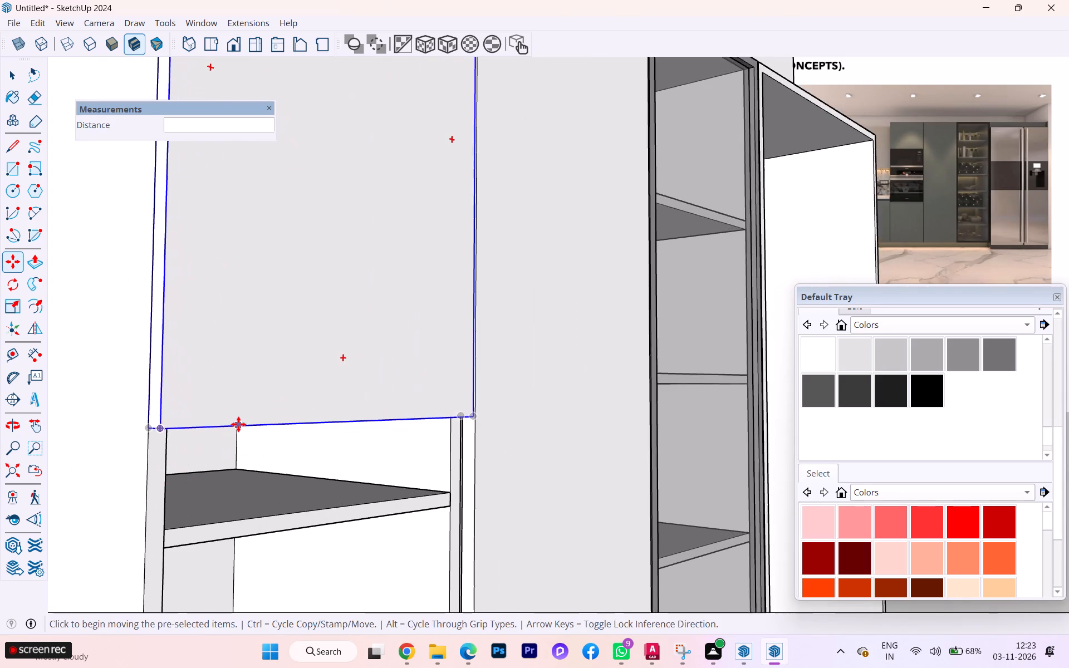
{"action": "middle_click_drag", "start_coordinate": [241, 421], "coordinate": [197, 291]}
{"action": "scroll", "coordinate": [241, 421], "scroll_direction": "down", "scroll_amount": 1}
{"action": "scroll", "coordinate": [192, 320], "scroll_direction": "up", "scroll_amount": 1}
{"action": "scroll", "coordinate": [192, 321], "scroll_direction": "down", "scroll_amount": 1}
{"action": "scroll", "coordinate": [192, 321], "scroll_direction": "up", "scroll_amount": 4}
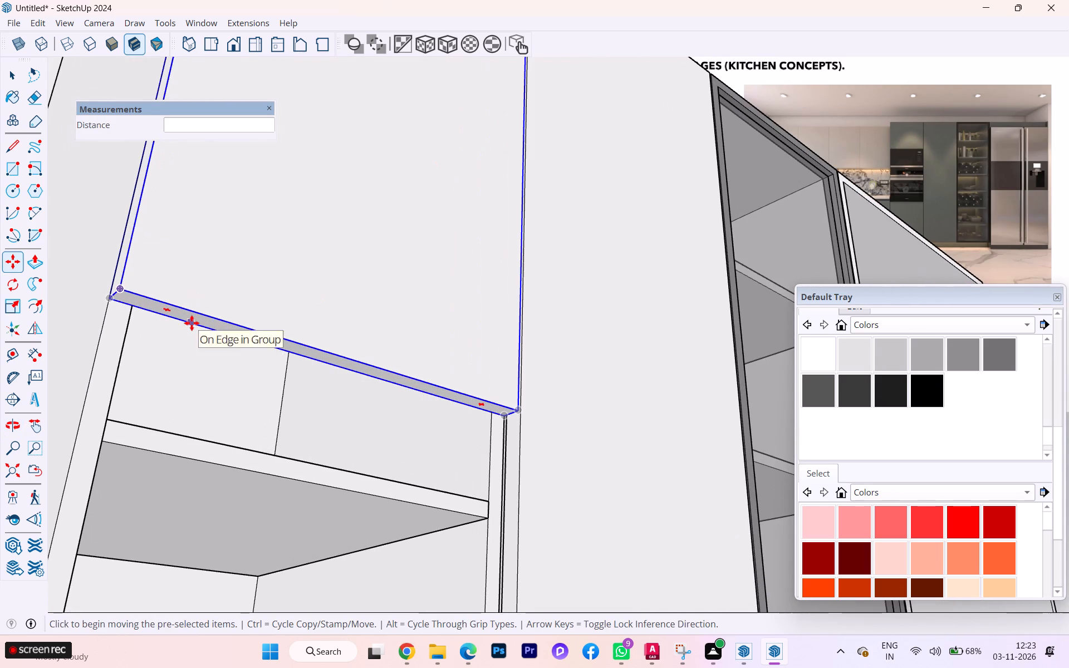
{"action": "key", "text": "p"}
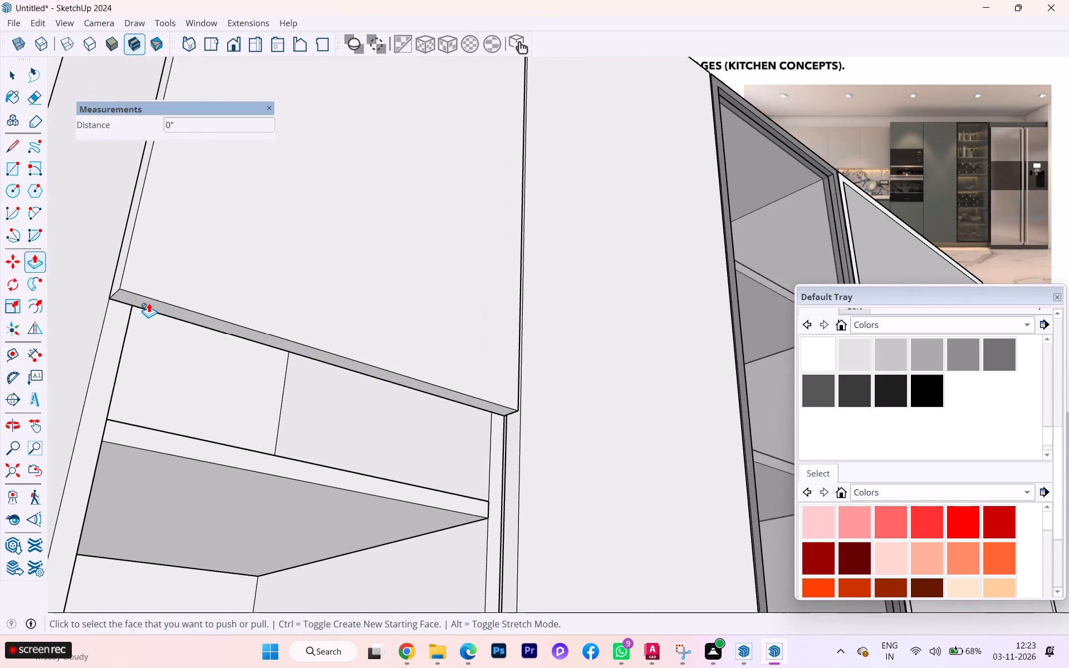
{"action": "left_click", "coordinate": [28, 90]}
{"action": "left_click", "coordinate": [21, 75]}
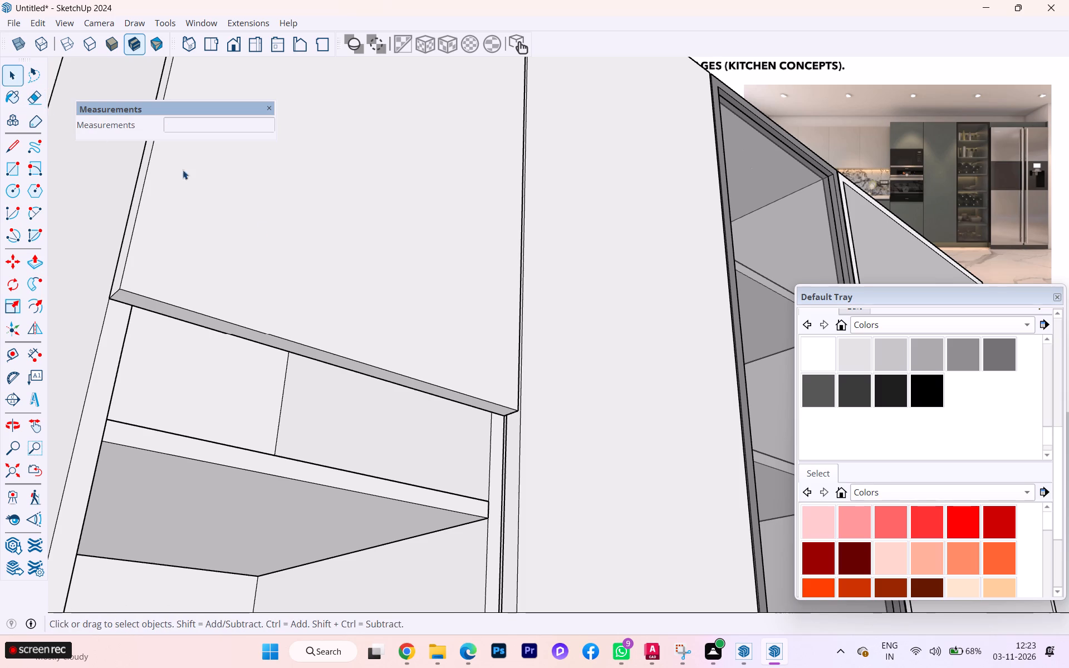
{"action": "scroll", "coordinate": [229, 199], "scroll_direction": "down", "scroll_amount": 7}
{"action": "scroll", "coordinate": [362, 292], "scroll_direction": "down", "scroll_amount": 5}
{"action": "scroll", "coordinate": [336, 308], "scroll_direction": "up", "scroll_amount": 6}
{"action": "scroll", "coordinate": [288, 308], "scroll_direction": "down", "scroll_amount": 5}
{"action": "scroll", "coordinate": [283, 310], "scroll_direction": "up", "scroll_amount": 1}
{"action": "scroll", "coordinate": [282, 310], "scroll_direction": "down", "scroll_amount": 1}
{"action": "scroll", "coordinate": [282, 309], "scroll_direction": "up", "scroll_amount": 7}
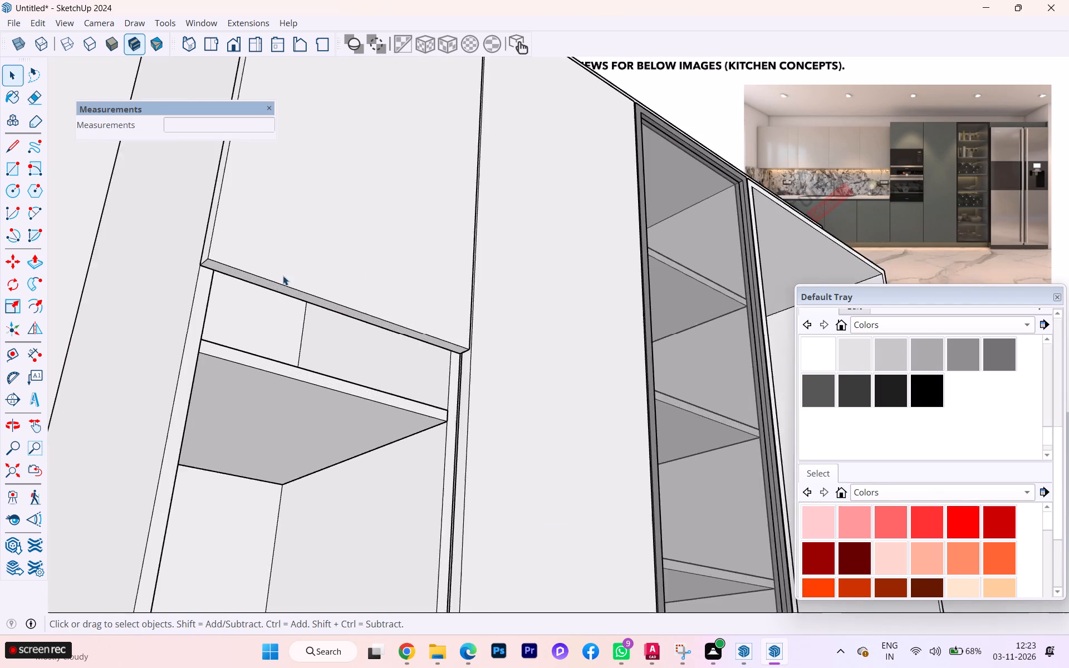
{"action": "scroll", "coordinate": [283, 276], "scroll_direction": "up", "scroll_amount": 1}
{"action": "scroll", "coordinate": [283, 276], "scroll_direction": "down", "scroll_amount": 1}
{"action": "scroll", "coordinate": [283, 276], "scroll_direction": "up", "scroll_amount": 3}
{"action": "triple_click", "coordinate": [269, 291]}
{"action": "left_click", "coordinate": [264, 289]}
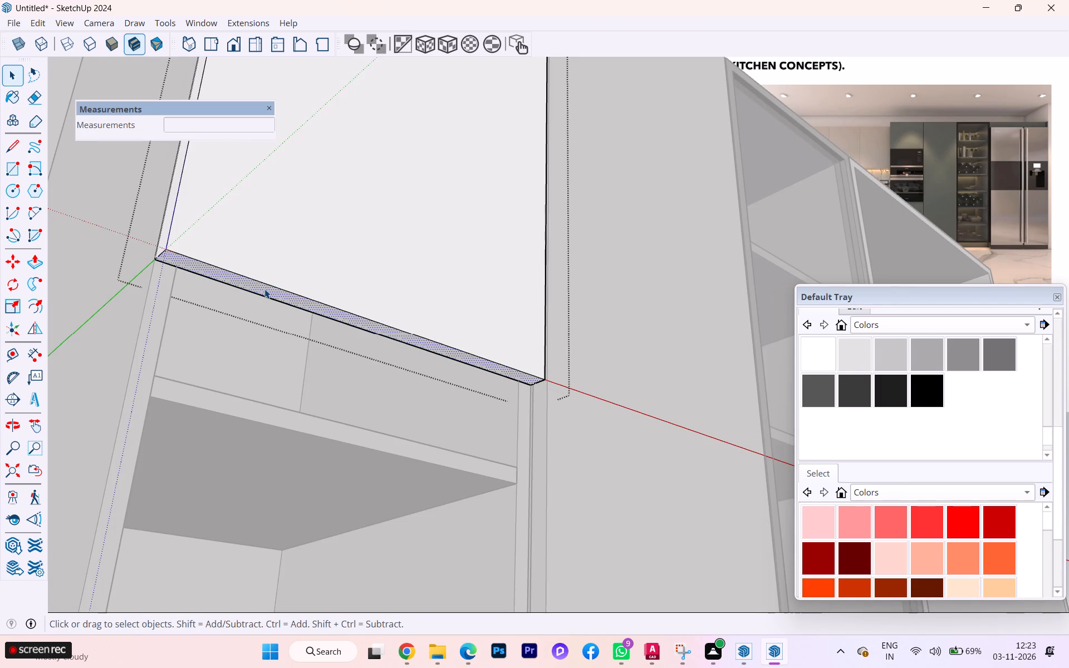
{"action": "key", "text": "p"}
{"action": "left_click", "coordinate": [264, 289]}
{"action": "scroll", "coordinate": [425, 186], "scroll_direction": "down", "scroll_amount": 2}
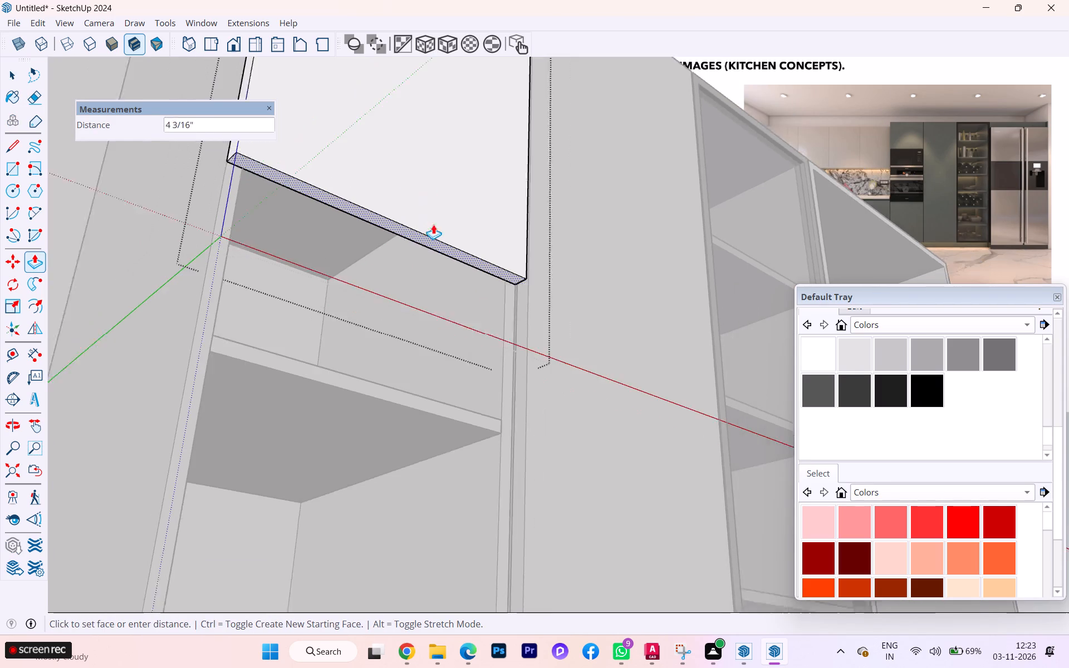
{"action": "scroll", "coordinate": [433, 224], "scroll_direction": "down", "scroll_amount": 3}
{"action": "middle_click_drag", "start_coordinate": [406, 294], "coordinate": [351, 556]}
{"action": "scroll", "coordinate": [260, 365], "scroll_direction": "up", "scroll_amount": 3}
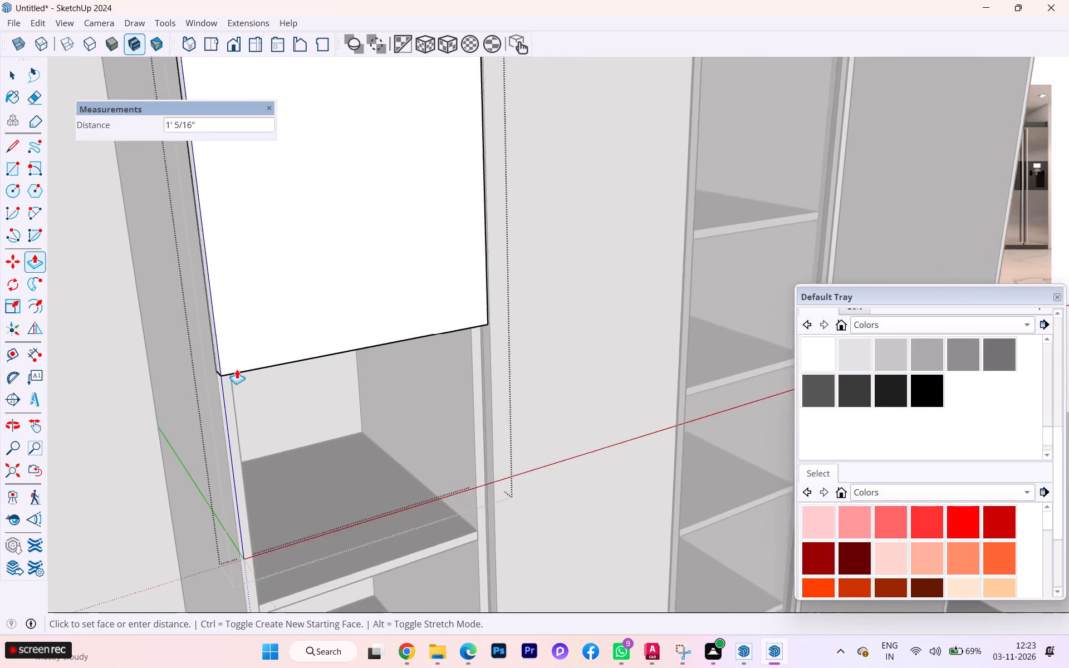
{"action": "scroll", "coordinate": [237, 369], "scroll_direction": "up", "scroll_amount": 12}
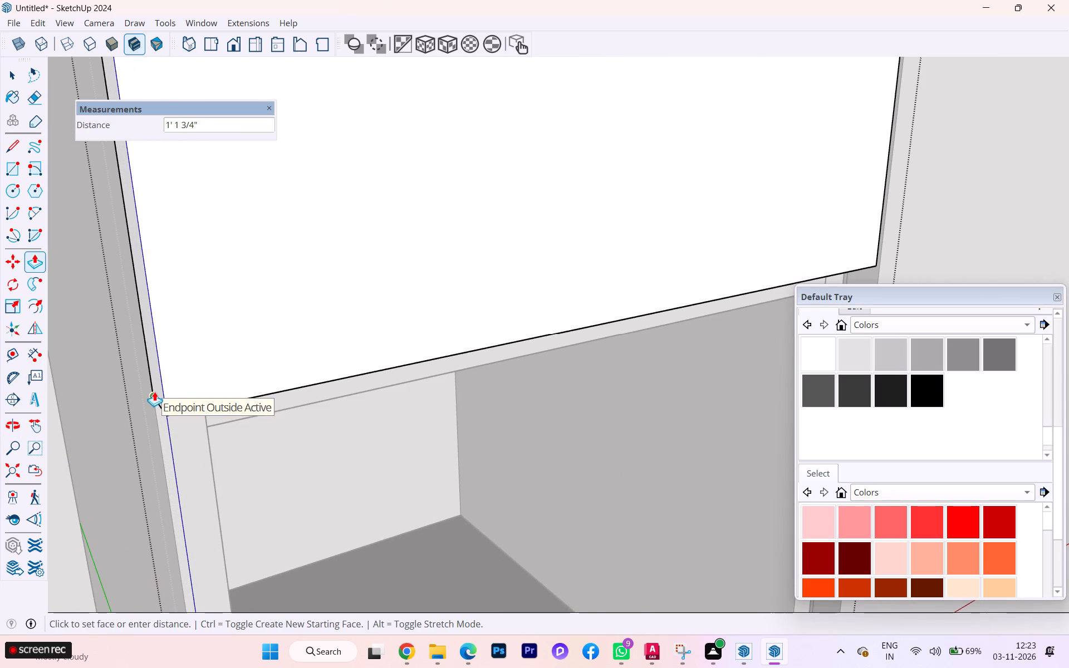
{"action": "left_click", "coordinate": [153, 396]}
Close the shortened door's group and return to the whole model.
{"action": "scroll", "coordinate": [282, 280], "scroll_direction": "down", "scroll_amount": 6}
{"action": "middle_click_drag", "start_coordinate": [379, 338], "coordinate": [109, 354]}
{"action": "scroll", "coordinate": [529, 338], "scroll_direction": "down", "scroll_amount": 1}
{"action": "scroll", "coordinate": [529, 339], "scroll_direction": "up", "scroll_amount": 1}
{"action": "scroll", "coordinate": [530, 340], "scroll_direction": "down", "scroll_amount": 4}
{"action": "scroll", "coordinate": [572, 343], "scroll_direction": "up", "scroll_amount": 1}
{"action": "scroll", "coordinate": [572, 343], "scroll_direction": "down", "scroll_amount": 4}
{"action": "scroll", "coordinate": [573, 343], "scroll_direction": "up", "scroll_amount": 3}
{"action": "scroll", "coordinate": [573, 343], "scroll_direction": "down", "scroll_amount": 2}
{"action": "key", "text": "space"}
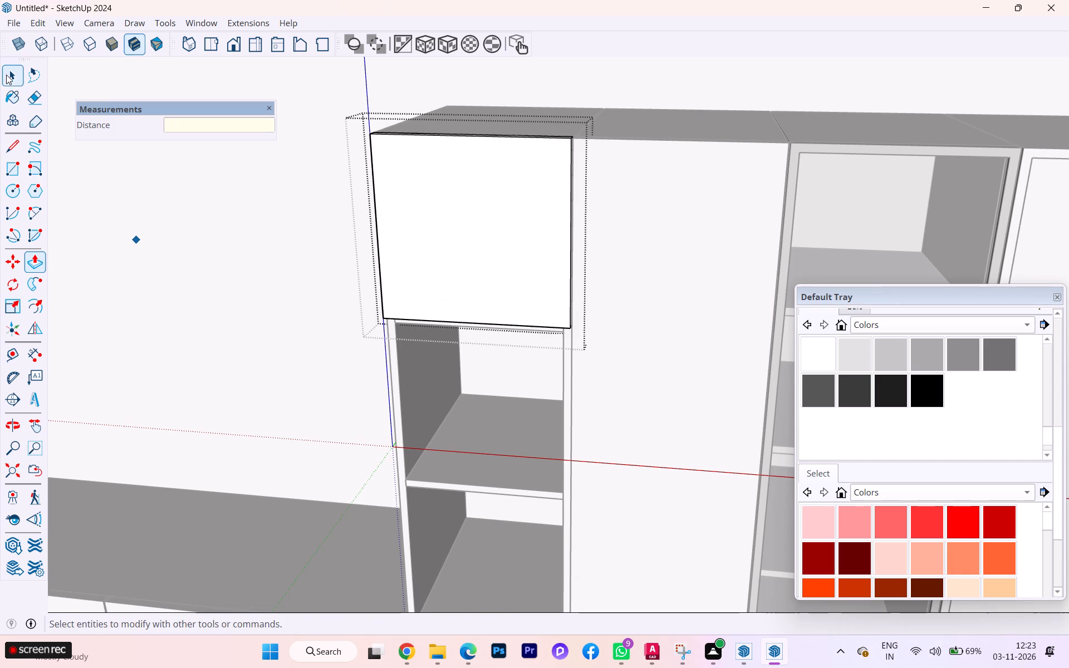
{"action": "left_click", "coordinate": [7, 78]}
{"action": "scroll", "coordinate": [458, 323], "scroll_direction": "down", "scroll_amount": 2}
{"action": "scroll", "coordinate": [459, 323], "scroll_direction": "up", "scroll_amount": 1}
{"action": "scroll", "coordinate": [459, 323], "scroll_direction": "down", "scroll_amount": 7}
{"action": "scroll", "coordinate": [458, 329], "scroll_direction": "up", "scroll_amount": 1}
{"action": "left_click", "coordinate": [366, 559]}
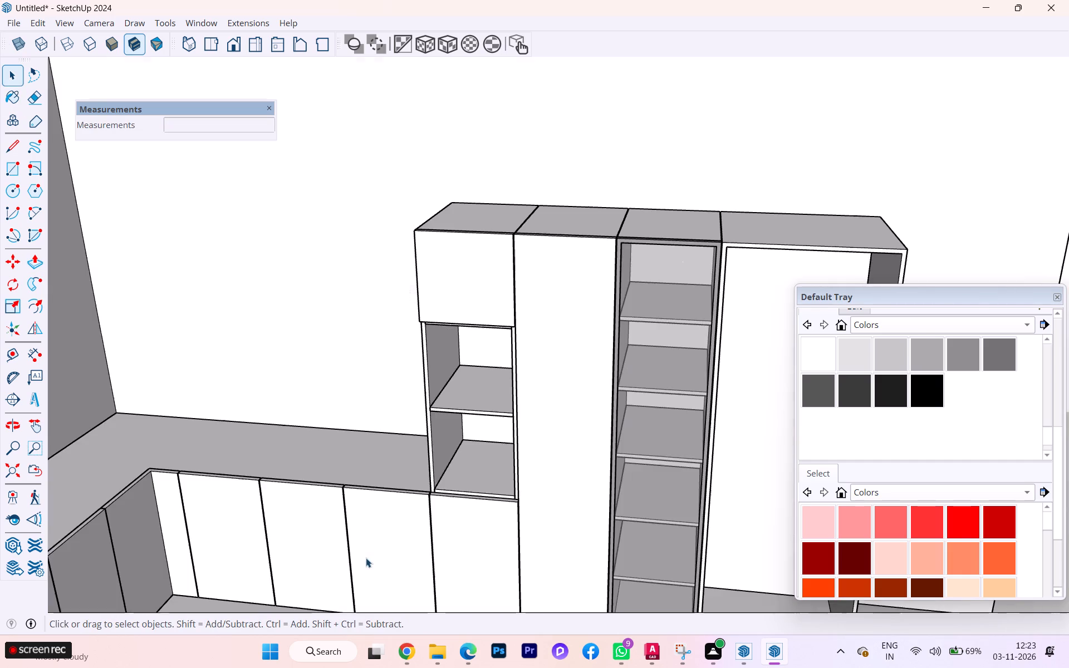
Examine how the shortened door fits the open-shelf unit, including its side panels and shelves, from several angles.
{"action": "scroll", "coordinate": [498, 349], "scroll_direction": "up", "scroll_amount": 4}
{"action": "scroll", "coordinate": [529, 282], "scroll_direction": "up", "scroll_amount": 3}
{"action": "scroll", "coordinate": [534, 277], "scroll_direction": "down", "scroll_amount": 1}
{"action": "middle_click_drag", "start_coordinate": [534, 277], "coordinate": [428, 352]}
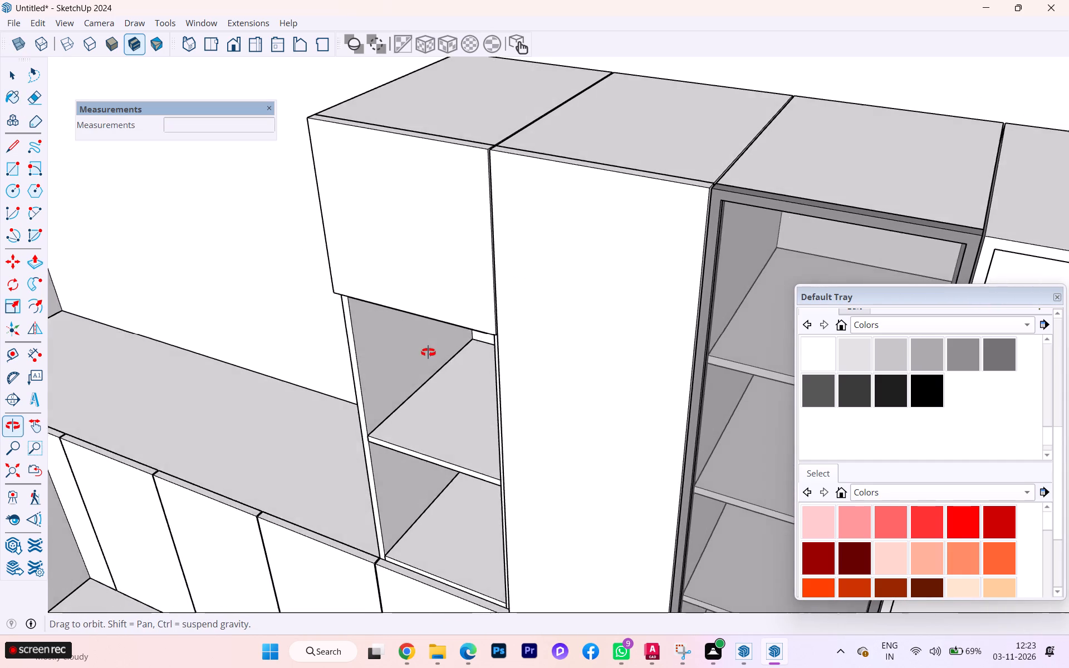
{"action": "middle_click_drag", "start_coordinate": [428, 352], "coordinate": [998, 345]}
{"action": "scroll", "coordinate": [702, 377], "scroll_direction": "up", "scroll_amount": 1}
{"action": "scroll", "coordinate": [701, 377], "scroll_direction": "down", "scroll_amount": 1}
{"action": "scroll", "coordinate": [700, 377], "scroll_direction": "up", "scroll_amount": 2}
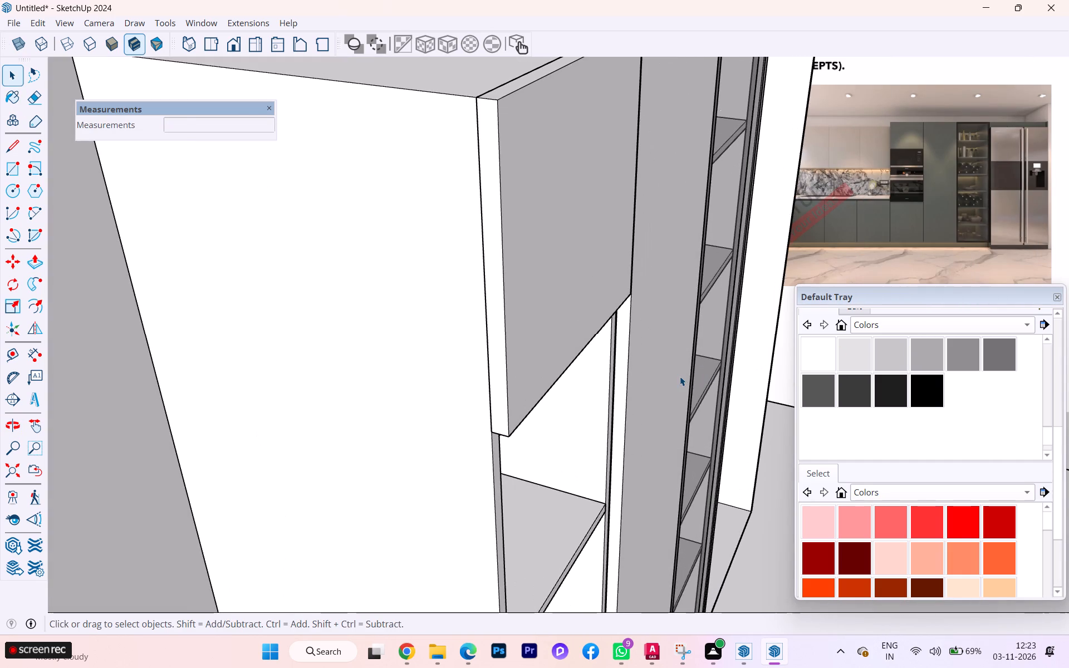
{"action": "scroll", "coordinate": [680, 376], "scroll_direction": "up", "scroll_amount": 6}
{"action": "scroll", "coordinate": [644, 365], "scroll_direction": "down", "scroll_amount": 3}
{"action": "middle_click_drag", "start_coordinate": [637, 364], "coordinate": [520, 341]}
{"action": "scroll", "coordinate": [492, 336], "scroll_direction": "down", "scroll_amount": 5}
{"action": "scroll", "coordinate": [488, 336], "scroll_direction": "up", "scroll_amount": 2}
{"action": "scroll", "coordinate": [488, 336], "scroll_direction": "down", "scroll_amount": 2}
{"action": "scroll", "coordinate": [318, 449], "scroll_direction": "up", "scroll_amount": 3}
{"action": "scroll", "coordinate": [258, 423], "scroll_direction": "up", "scroll_amount": 1}
{"action": "scroll", "coordinate": [258, 423], "scroll_direction": "down", "scroll_amount": 1}
{"action": "scroll", "coordinate": [257, 420], "scroll_direction": "up", "scroll_amount": 1}
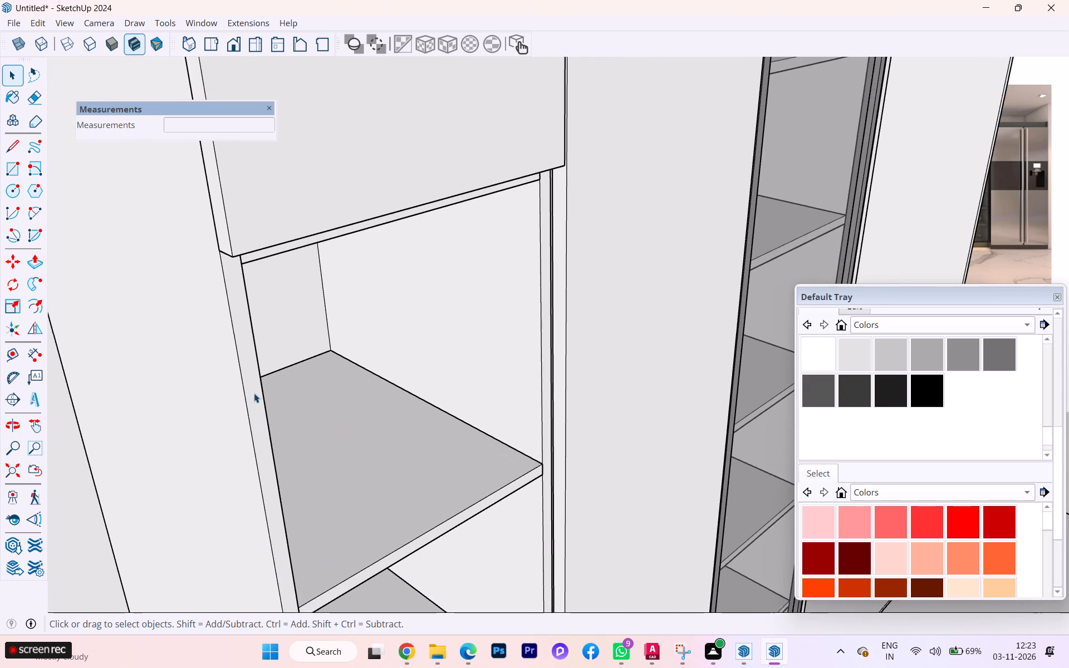
{"action": "scroll", "coordinate": [254, 392], "scroll_direction": "down", "scroll_amount": 1}
{"action": "middle_click_drag", "start_coordinate": [245, 364], "coordinate": [209, 273]}
{"action": "scroll", "coordinate": [232, 160], "scroll_direction": "up", "scroll_amount": 4}
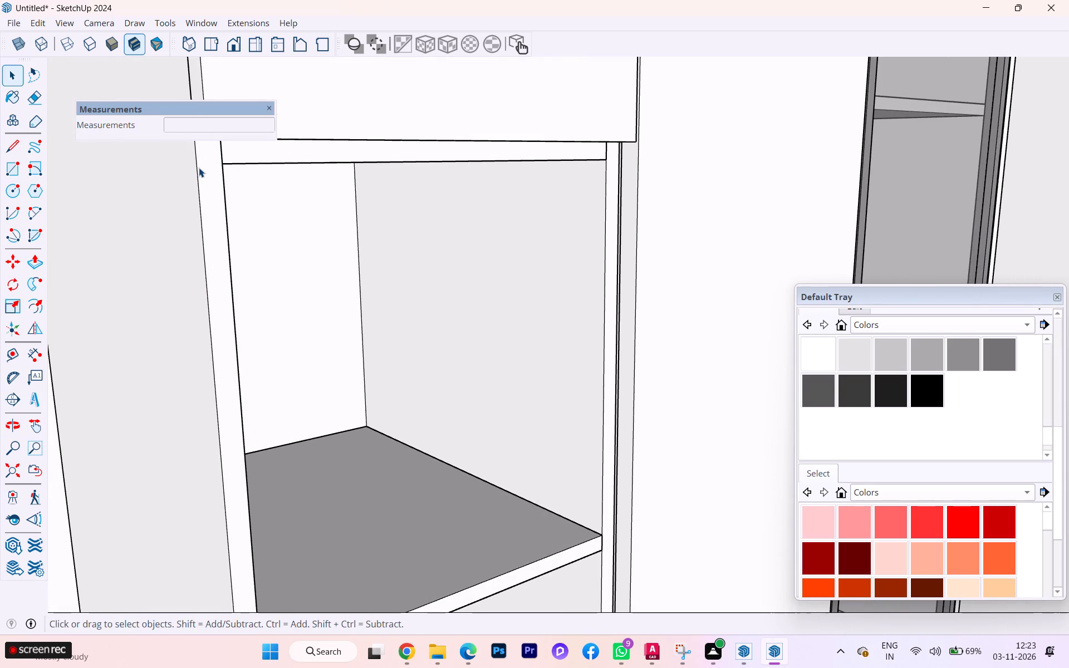
{"action": "scroll", "coordinate": [198, 168], "scroll_direction": "down", "scroll_amount": 6}
{"action": "scroll", "coordinate": [248, 255], "scroll_direction": "down", "scroll_amount": 3}
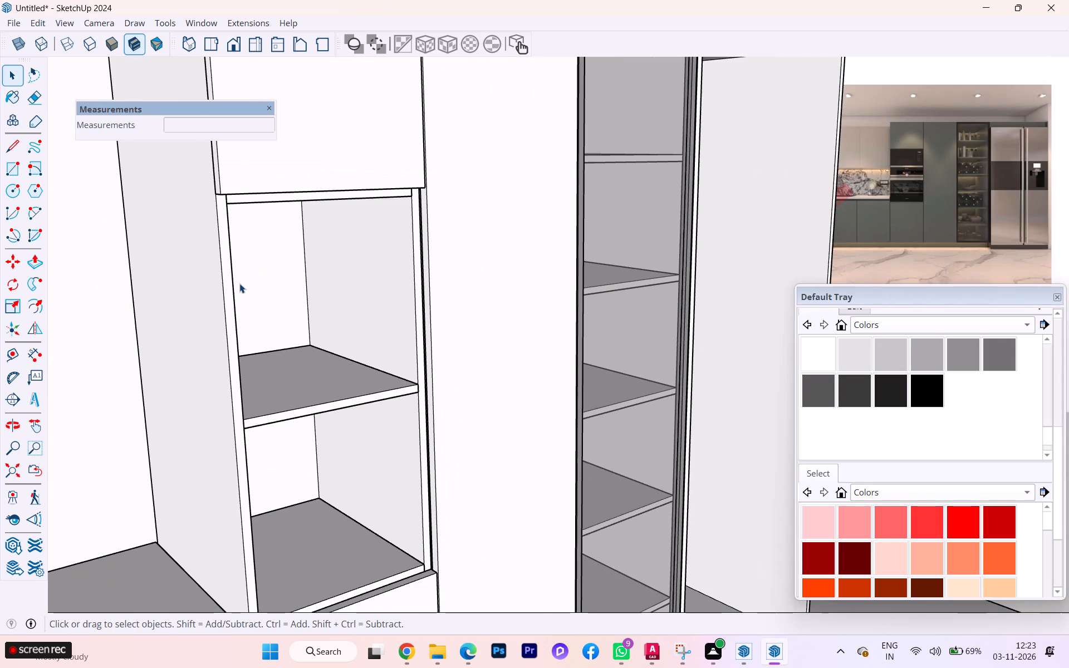
{"action": "middle_click_drag", "start_coordinate": [239, 283], "coordinate": [161, 294]}
{"action": "scroll", "coordinate": [228, 279], "scroll_direction": "down", "scroll_amount": 1}
{"action": "scroll", "coordinate": [378, 503], "scroll_direction": "up", "scroll_amount": 7}
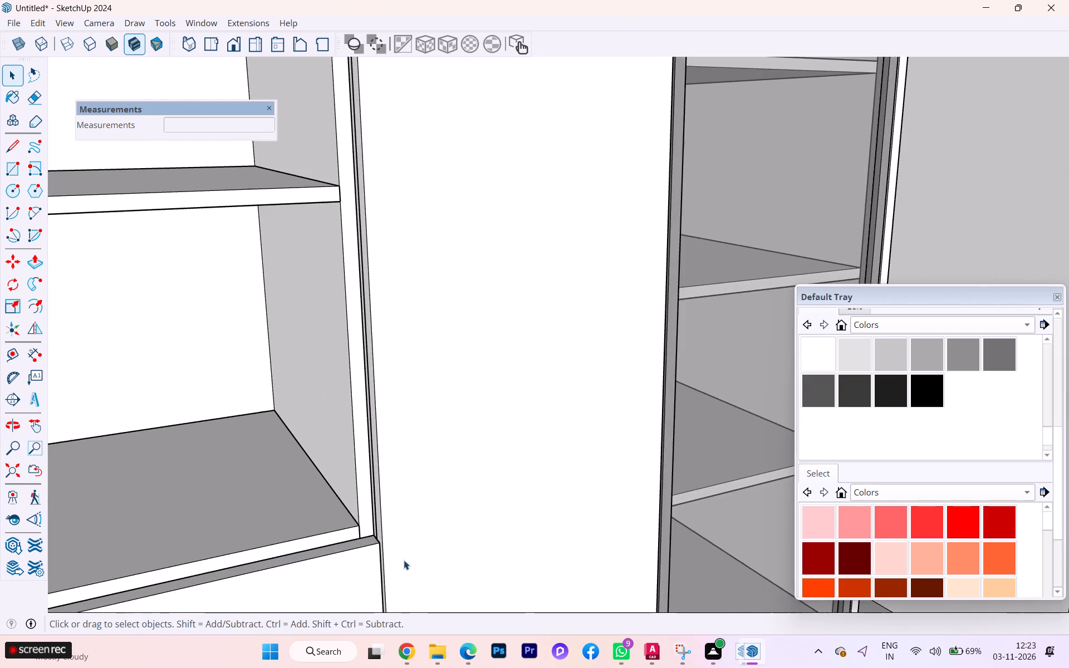
{"action": "scroll", "coordinate": [345, 491], "scroll_direction": "up", "scroll_amount": 4}
{"action": "scroll", "coordinate": [349, 448], "scroll_direction": "down", "scroll_amount": 3}
{"action": "scroll", "coordinate": [361, 401], "scroll_direction": "down", "scroll_amount": 12}
{"action": "scroll", "coordinate": [276, 396], "scroll_direction": "down", "scroll_amount": 3}
{"action": "scroll", "coordinate": [271, 390], "scroll_direction": "up", "scroll_amount": 2}
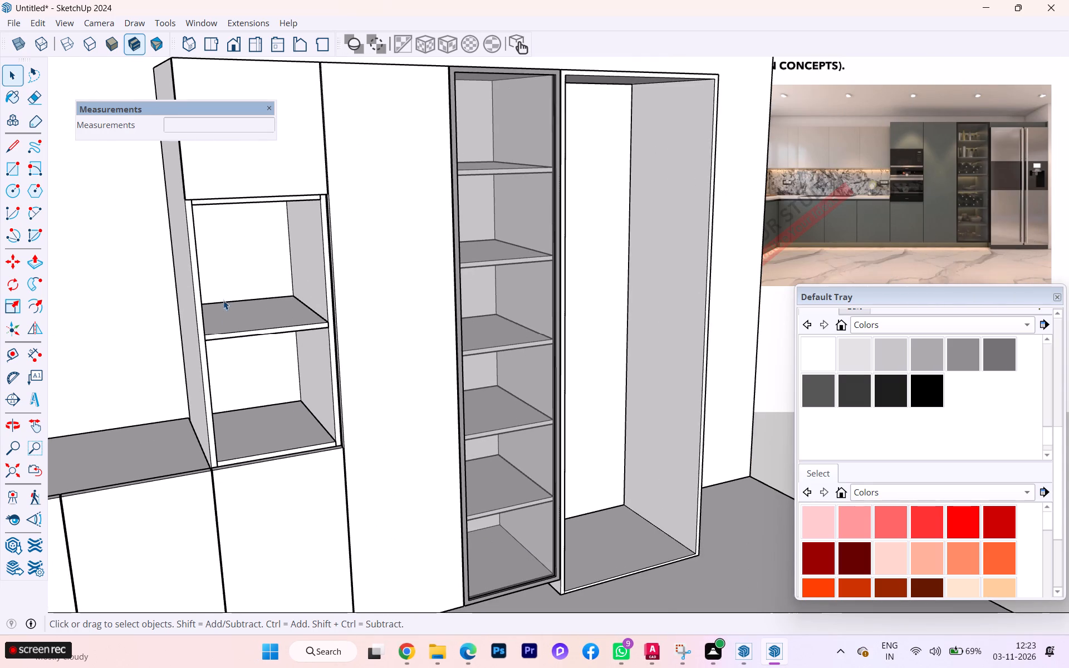
{"action": "scroll", "coordinate": [237, 210], "scroll_direction": "up", "scroll_amount": 3}
{"action": "scroll", "coordinate": [249, 250], "scroll_direction": "down", "scroll_amount": 2}
{"action": "scroll", "coordinate": [239, 308], "scroll_direction": "down", "scroll_amount": 1}
{"action": "scroll", "coordinate": [239, 308], "scroll_direction": "up", "scroll_amount": 1}
{"action": "scroll", "coordinate": [238, 310], "scroll_direction": "down", "scroll_amount": 1}
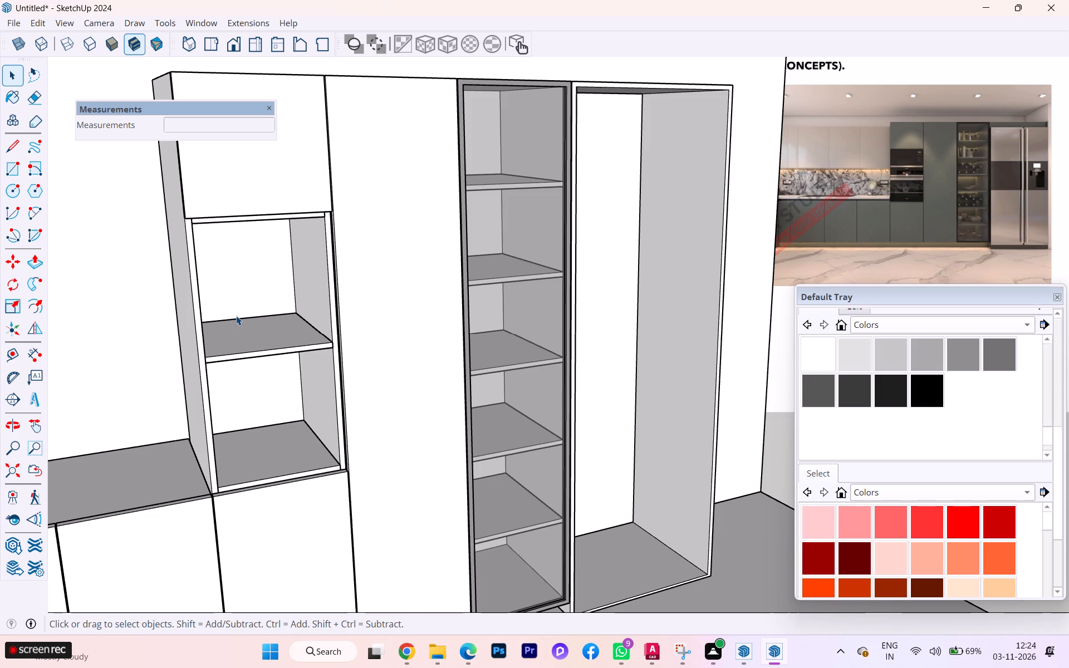
{"action": "right_click", "coordinate": [217, 296]}
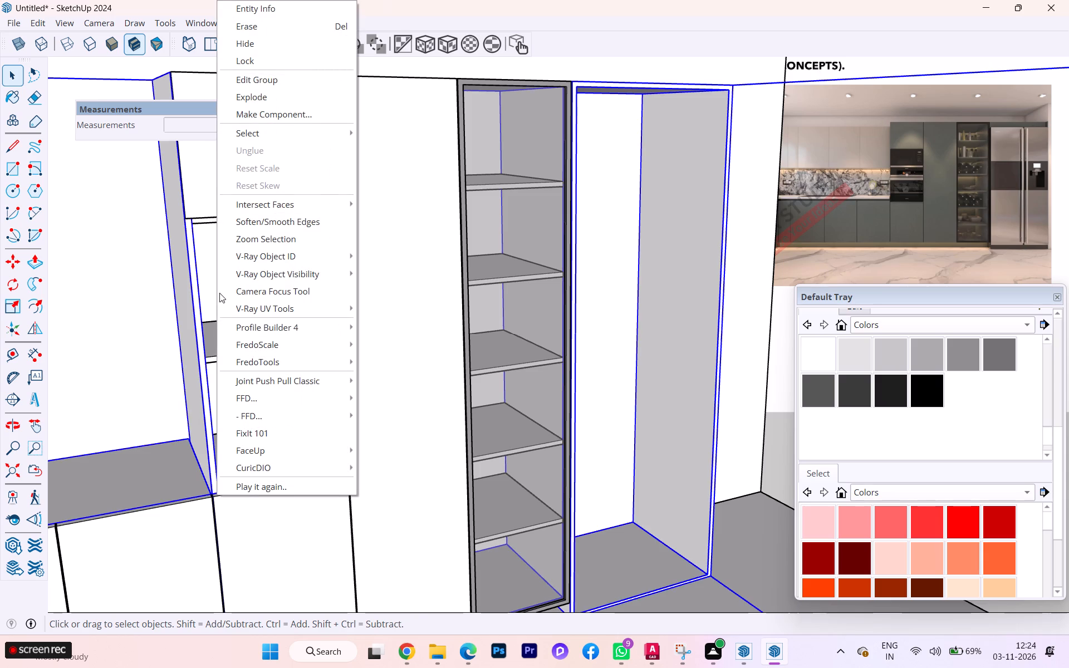
{"action": "left_click", "coordinate": [174, 272]}
Open the open-shelf unit's frame group and push the inner face of the side panel beside the tall cabinet outward about 3/4".
{"action": "scroll", "coordinate": [283, 291], "scroll_direction": "down", "scroll_amount": 3}
{"action": "scroll", "coordinate": [285, 291], "scroll_direction": "up", "scroll_amount": 3}
{"action": "scroll", "coordinate": [313, 293], "scroll_direction": "down", "scroll_amount": 1}
{"action": "scroll", "coordinate": [314, 292], "scroll_direction": "up", "scroll_amount": 2}
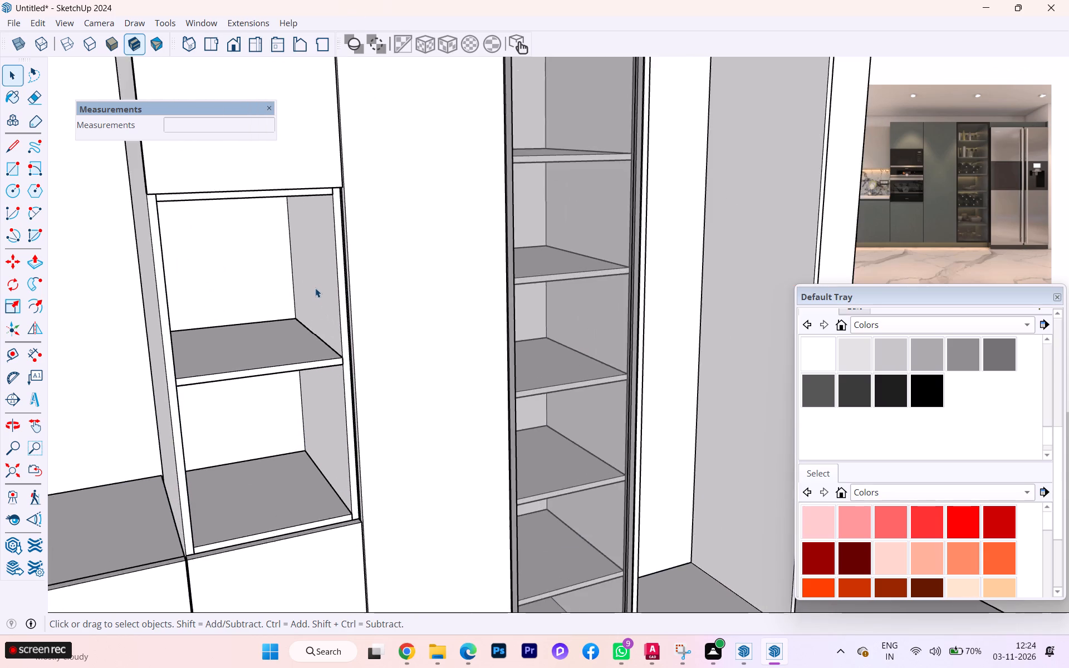
{"action": "scroll", "coordinate": [315, 286], "scroll_direction": "up", "scroll_amount": 4}
{"action": "left_click", "coordinate": [317, 287]}
{"action": "double_click", "coordinate": [323, 276]}
{"action": "left_click", "coordinate": [321, 257]}
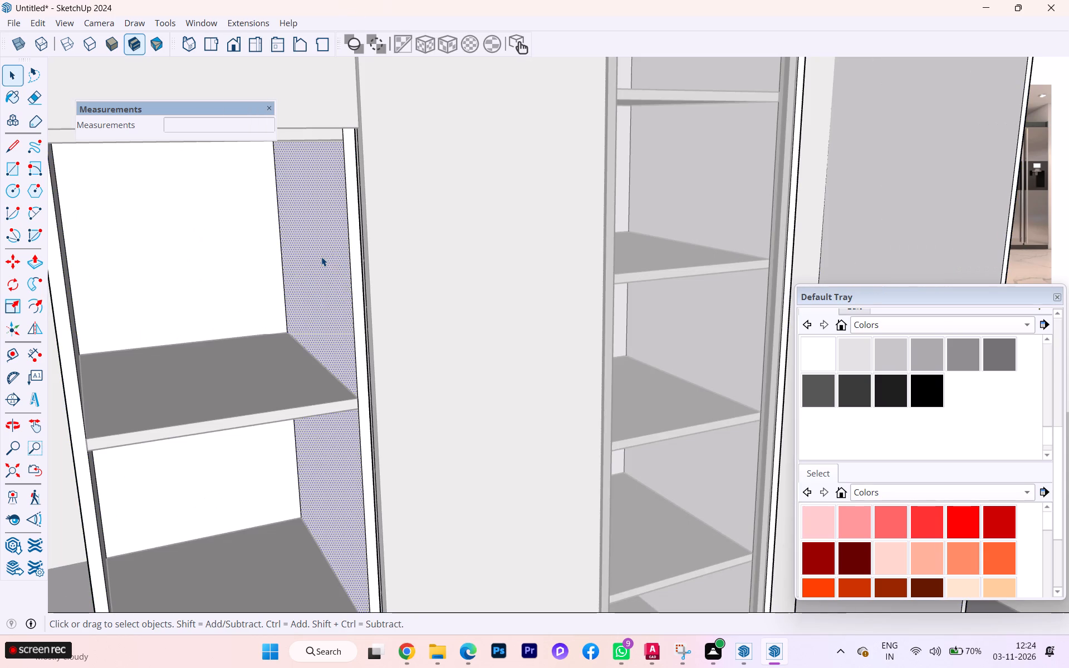
{"action": "scroll", "coordinate": [322, 267], "scroll_direction": "down", "scroll_amount": 1}
{"action": "key", "text": "p"}
{"action": "left_click", "coordinate": [323, 273]}
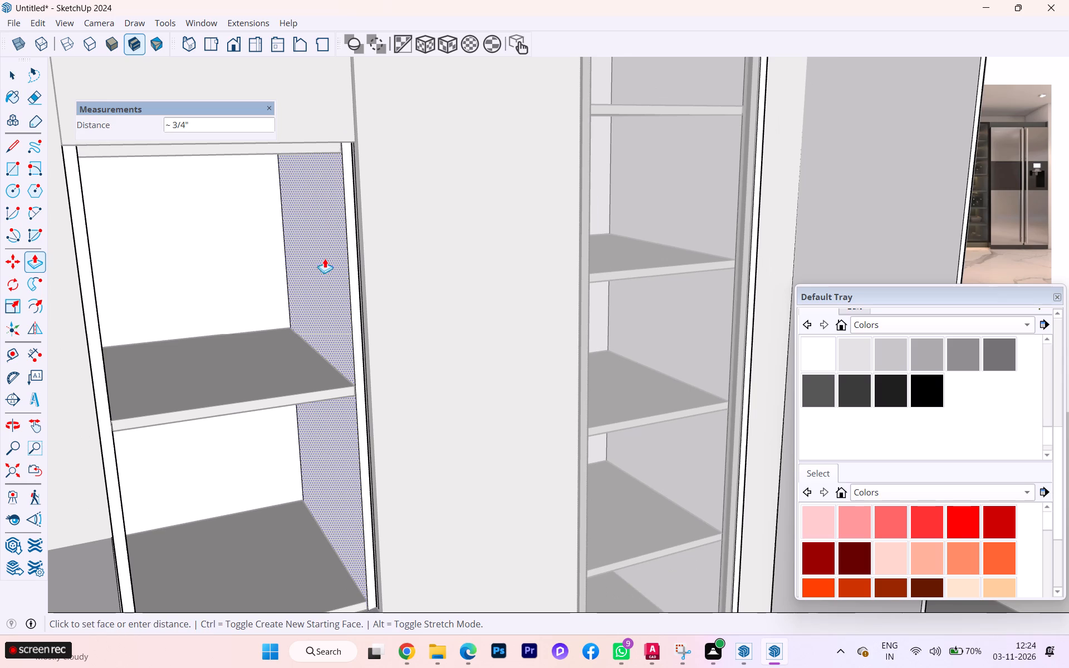
{"action": "left_click", "coordinate": [354, 254]}
{"action": "scroll", "coordinate": [379, 306], "scroll_direction": "down", "scroll_amount": 1}
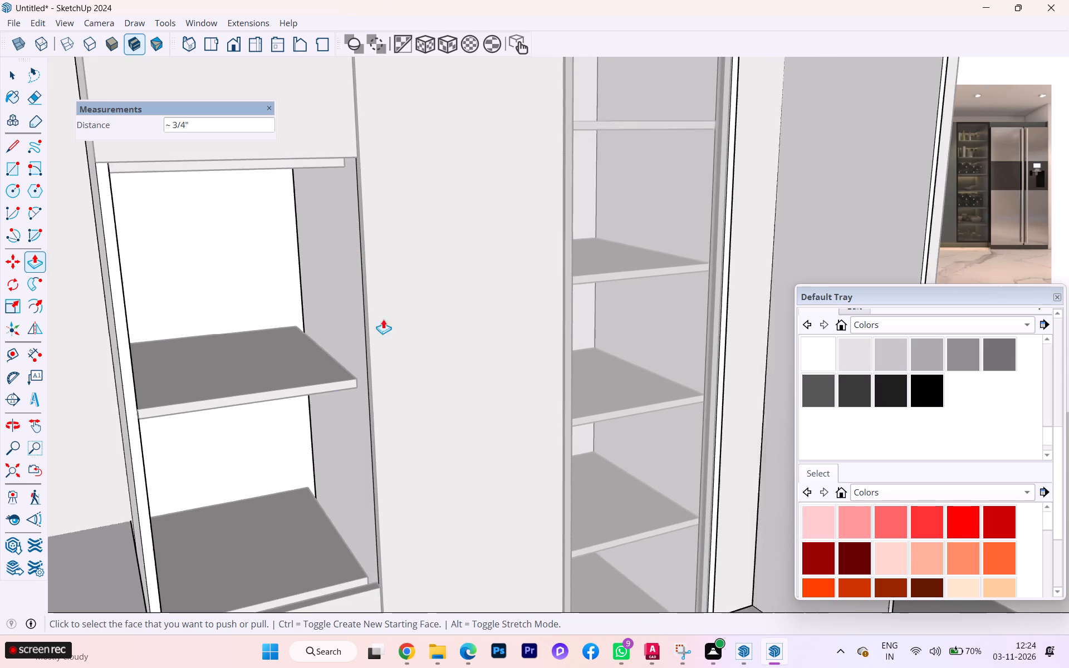
Push the inner face of the opposite side panel, on the countertop side, outward about 3/4".
{"action": "scroll", "coordinate": [383, 319], "scroll_direction": "down", "scroll_amount": 1}
{"action": "scroll", "coordinate": [388, 329], "scroll_direction": "up", "scroll_amount": 5}
{"action": "scroll", "coordinate": [391, 336], "scroll_direction": "down", "scroll_amount": 2}
{"action": "scroll", "coordinate": [401, 362], "scroll_direction": "up", "scroll_amount": 1}
{"action": "scroll", "coordinate": [401, 364], "scroll_direction": "down", "scroll_amount": 1}
{"action": "middle_click_drag", "start_coordinate": [346, 365], "coordinate": [133, 358]}
{"action": "scroll", "coordinate": [138, 237], "scroll_direction": "up", "scroll_amount": 3}
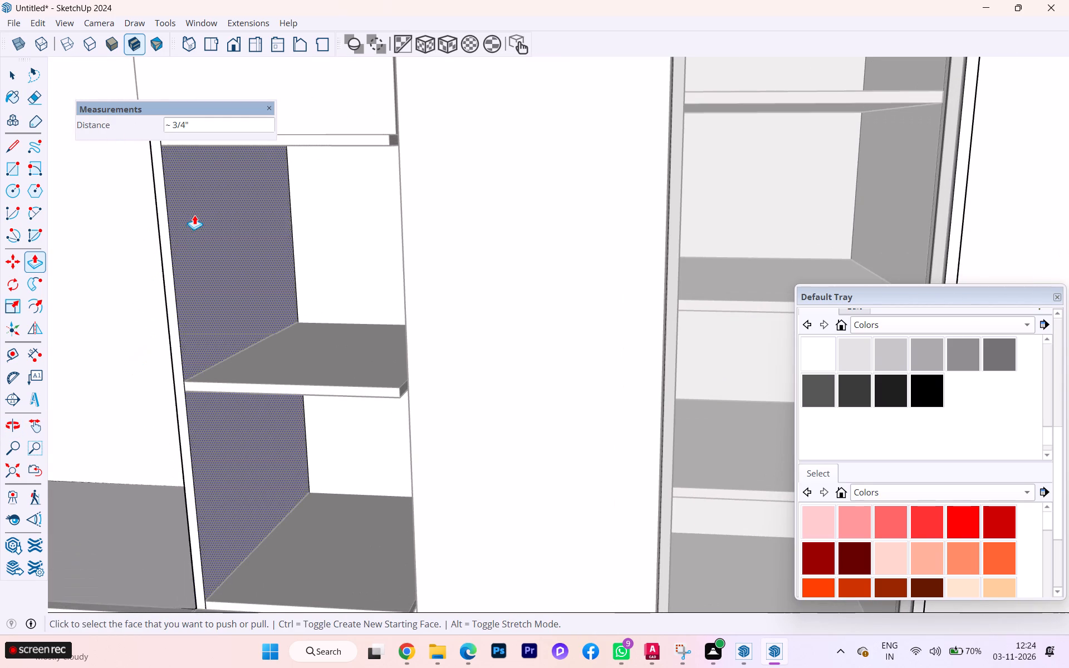
{"action": "left_click", "coordinate": [193, 217]}
{"action": "left_click", "coordinate": [164, 212]}
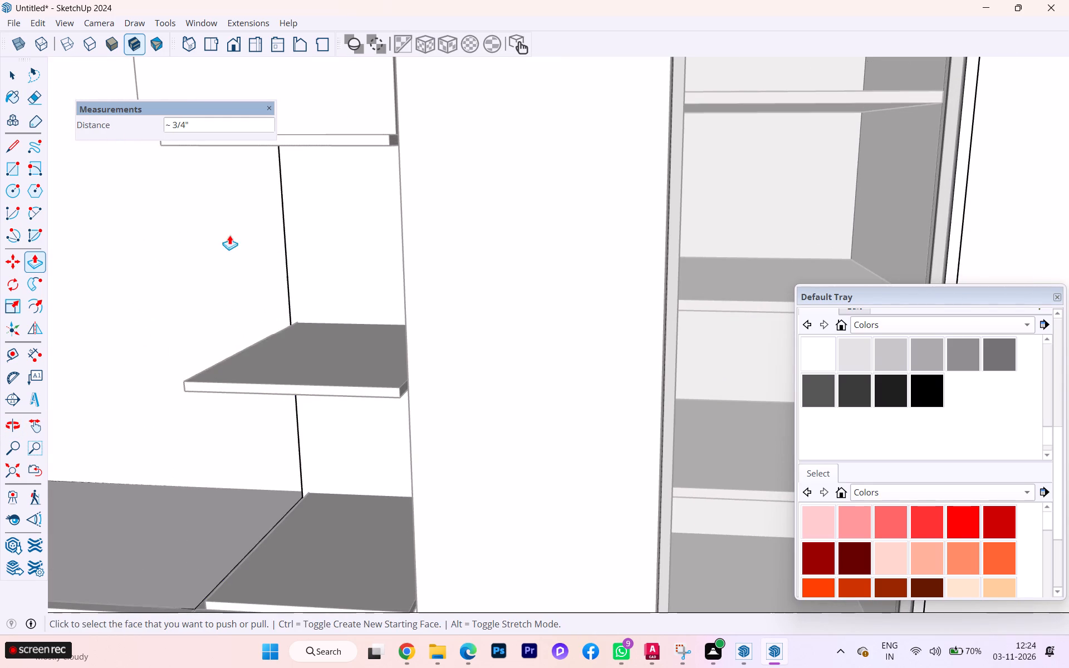
Examine the open-shelf unit's shelves and the gaps at their ends, especially around the lowest shelf.
{"action": "scroll", "coordinate": [238, 242], "scroll_direction": "down", "scroll_amount": 2}
{"action": "scroll", "coordinate": [246, 249], "scroll_direction": "up", "scroll_amount": 1}
{"action": "scroll", "coordinate": [247, 250], "scroll_direction": "down", "scroll_amount": 2}
{"action": "scroll", "coordinate": [281, 268], "scroll_direction": "up", "scroll_amount": 1}
{"action": "scroll", "coordinate": [336, 323], "scroll_direction": "down", "scroll_amount": 2}
{"action": "scroll", "coordinate": [336, 326], "scroll_direction": "up", "scroll_amount": 5}
{"action": "scroll", "coordinate": [336, 326], "scroll_direction": "down", "scroll_amount": 2}
{"action": "middle_click_drag", "start_coordinate": [325, 345], "coordinate": [514, 365]}
{"action": "scroll", "coordinate": [302, 525], "scroll_direction": "up", "scroll_amount": 2}
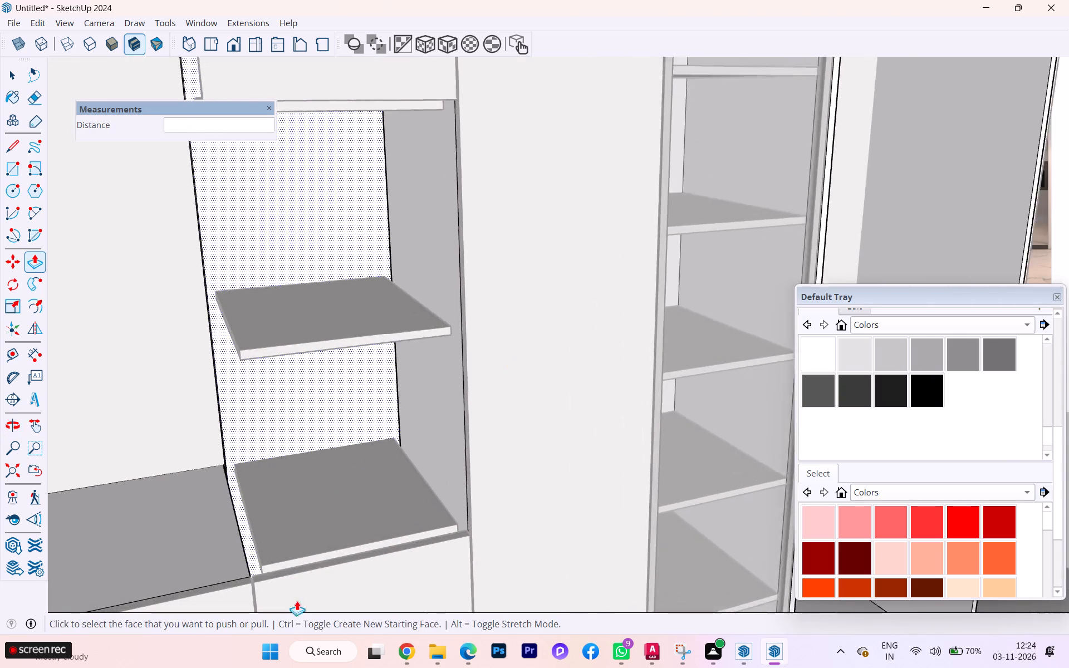
{"action": "scroll", "coordinate": [297, 601], "scroll_direction": "up", "scroll_amount": 2}
{"action": "scroll", "coordinate": [214, 520], "scroll_direction": "up", "scroll_amount": 1}
{"action": "scroll", "coordinate": [214, 519], "scroll_direction": "down", "scroll_amount": 3}
{"action": "scroll", "coordinate": [214, 518], "scroll_direction": "up", "scroll_amount": 3}
{"action": "scroll", "coordinate": [215, 517], "scroll_direction": "down", "scroll_amount": 2}
{"action": "scroll", "coordinate": [215, 516], "scroll_direction": "up", "scroll_amount": 10}
{"action": "scroll", "coordinate": [252, 508], "scroll_direction": "down", "scroll_amount": 3}
{"action": "scroll", "coordinate": [253, 509], "scroll_direction": "up", "scroll_amount": 4}
{"action": "scroll", "coordinate": [234, 471], "scroll_direction": "down", "scroll_amount": 7}
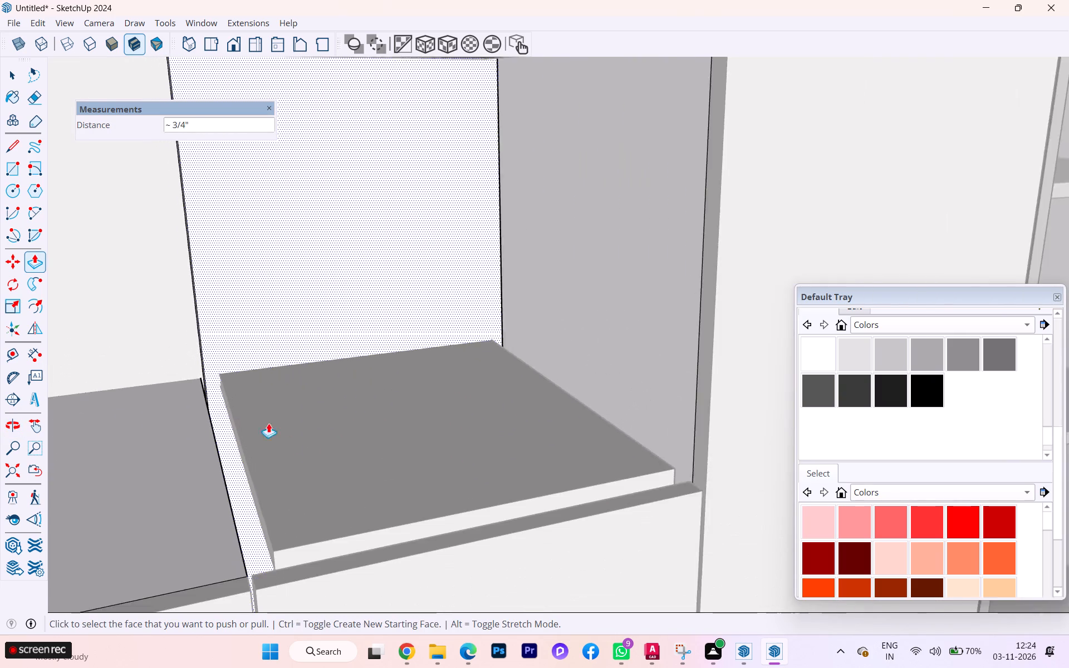
Undo the outward push of the open-shelf unit's inner side-panel face on the countertop side.
{"action": "scroll", "coordinate": [268, 423], "scroll_direction": "down", "scroll_amount": 4}
{"action": "scroll", "coordinate": [324, 459], "scroll_direction": "up", "scroll_amount": 5}
{"action": "scroll", "coordinate": [325, 466], "scroll_direction": "down", "scroll_amount": 1}
{"action": "scroll", "coordinate": [325, 468], "scroll_direction": "up", "scroll_amount": 1}
{"action": "scroll", "coordinate": [325, 471], "scroll_direction": "down", "scroll_amount": 1}
{"action": "key", "text": "ctrl+z"}
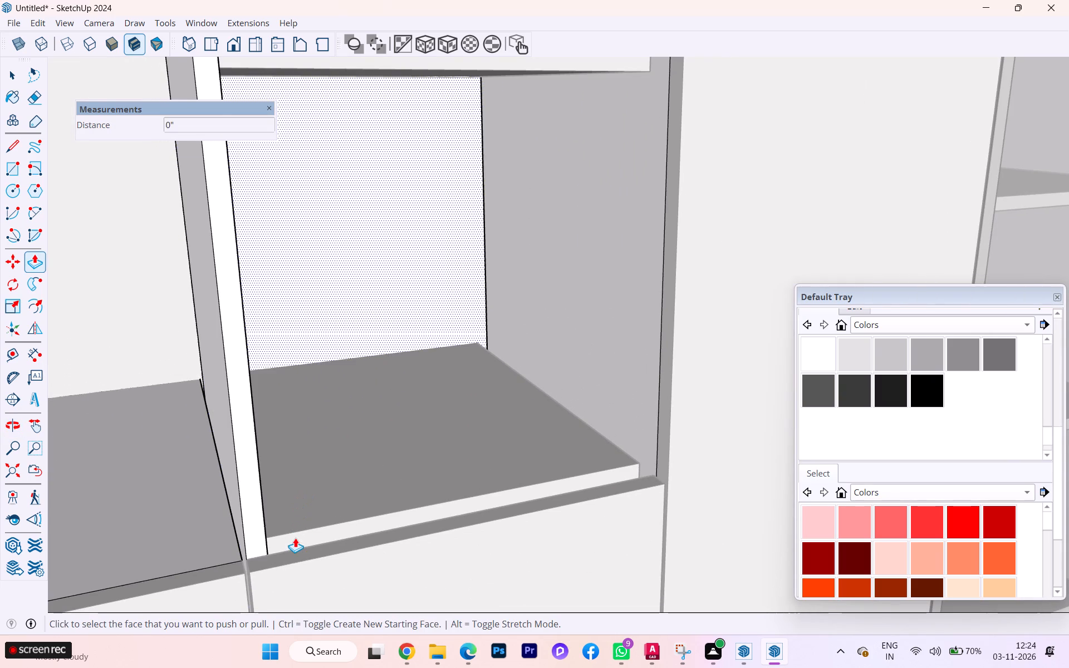
Examine the open-shelf unit's restored side panel, lowest shelf and their fit against the neighbouring cabinets.
{"action": "scroll", "coordinate": [291, 531], "scroll_direction": "up", "scroll_amount": 4}
{"action": "scroll", "coordinate": [283, 527], "scroll_direction": "down", "scroll_amount": 3}
{"action": "scroll", "coordinate": [283, 527], "scroll_direction": "up", "scroll_amount": 1}
{"action": "scroll", "coordinate": [283, 527], "scroll_direction": "down", "scroll_amount": 1}
{"action": "scroll", "coordinate": [297, 548], "scroll_direction": "up", "scroll_amount": 3}
{"action": "scroll", "coordinate": [298, 547], "scroll_direction": "down", "scroll_amount": 1}
{"action": "scroll", "coordinate": [298, 547], "scroll_direction": "up", "scroll_amount": 2}
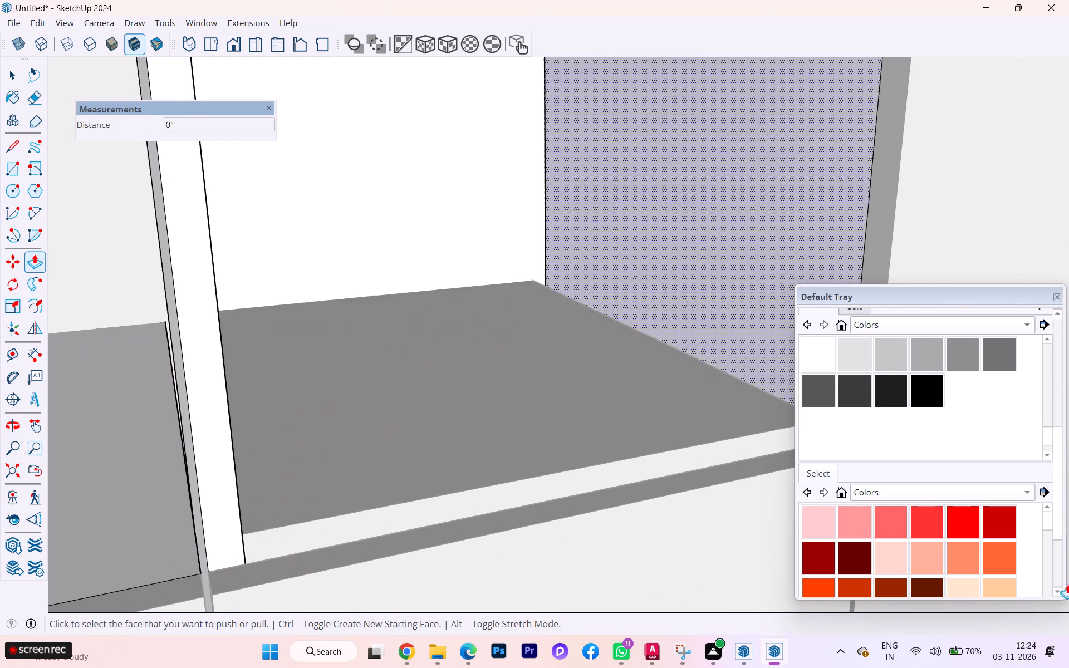
{"action": "key", "text": "space"}
{"action": "scroll", "coordinate": [129, 392], "scroll_direction": "up", "scroll_amount": 2}
{"action": "scroll", "coordinate": [129, 395], "scroll_direction": "down", "scroll_amount": 8}
{"action": "scroll", "coordinate": [224, 451], "scroll_direction": "up", "scroll_amount": 1}
{"action": "scroll", "coordinate": [224, 451], "scroll_direction": "down", "scroll_amount": 6}
{"action": "scroll", "coordinate": [224, 461], "scroll_direction": "up", "scroll_amount": 2}
{"action": "scroll", "coordinate": [224, 462], "scroll_direction": "down", "scroll_amount": 6}
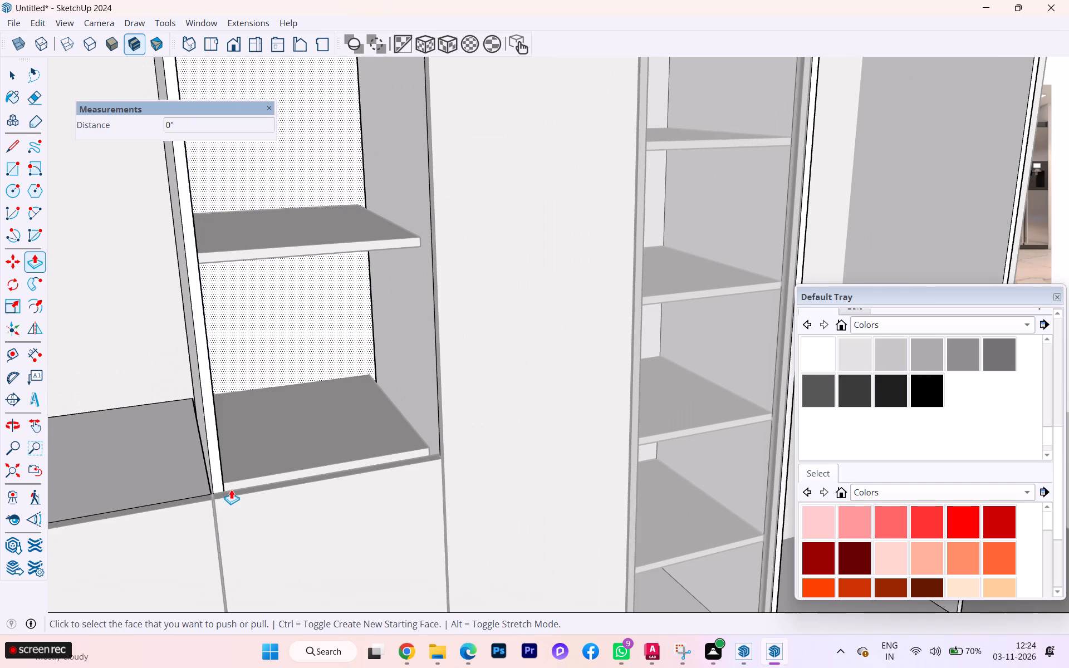
{"action": "left_click", "coordinate": [6, 73]}
{"action": "scroll", "coordinate": [325, 204], "scroll_direction": "down", "scroll_amount": 3}
{"action": "scroll", "coordinate": [330, 200], "scroll_direction": "up", "scroll_amount": 1}
{"action": "scroll", "coordinate": [302, 207], "scroll_direction": "down", "scroll_amount": 1}
{"action": "scroll", "coordinate": [288, 210], "scroll_direction": "up", "scroll_amount": 2}
{"action": "scroll", "coordinate": [288, 210], "scroll_direction": "down", "scroll_amount": 2}
{"action": "scroll", "coordinate": [286, 210], "scroll_direction": "up", "scroll_amount": 1}
{"action": "scroll", "coordinate": [285, 210], "scroll_direction": "down", "scroll_amount": 1}
{"action": "scroll", "coordinate": [276, 260], "scroll_direction": "down", "scroll_amount": 3}
{"action": "scroll", "coordinate": [277, 280], "scroll_direction": "up", "scroll_amount": 2}
{"action": "scroll", "coordinate": [307, 223], "scroll_direction": "down", "scroll_amount": 1}
{"action": "scroll", "coordinate": [308, 223], "scroll_direction": "up", "scroll_amount": 2}
{"action": "scroll", "coordinate": [308, 223], "scroll_direction": "down", "scroll_amount": 2}
{"action": "scroll", "coordinate": [321, 261], "scroll_direction": "up", "scroll_amount": 2}
{"action": "scroll", "coordinate": [325, 263], "scroll_direction": "down", "scroll_amount": 1}
{"action": "scroll", "coordinate": [329, 264], "scroll_direction": "up", "scroll_amount": 1}
{"action": "scroll", "coordinate": [329, 264], "scroll_direction": "down", "scroll_amount": 13}
Examine the joint between the open-shelf unit and the tall cabinet, from the top edge down to the upper door's bottom.
{"action": "middle_click_drag", "start_coordinate": [339, 258], "coordinate": [223, 308]}
{"action": "scroll", "coordinate": [384, 101], "scroll_direction": "up", "scroll_amount": 3}
{"action": "scroll", "coordinate": [384, 101], "scroll_direction": "down", "scroll_amount": 1}
{"action": "scroll", "coordinate": [384, 101], "scroll_direction": "up", "scroll_amount": 4}
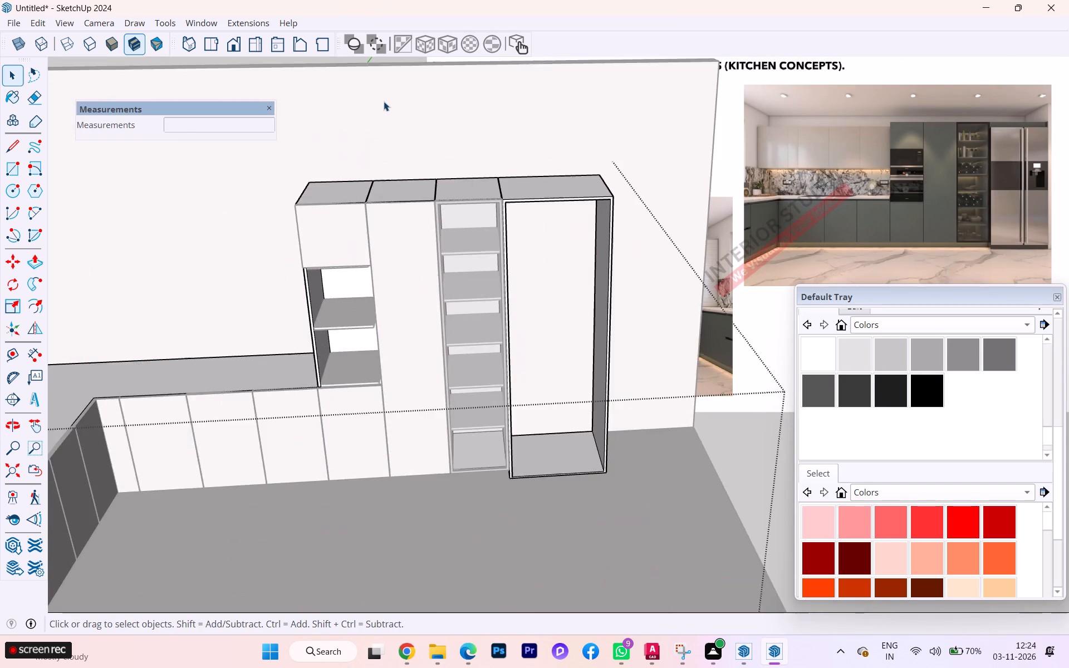
{"action": "scroll", "coordinate": [378, 213], "scroll_direction": "up", "scroll_amount": 1}
{"action": "scroll", "coordinate": [378, 213], "scroll_direction": "down", "scroll_amount": 1}
{"action": "scroll", "coordinate": [378, 213], "scroll_direction": "up", "scroll_amount": 10}
{"action": "scroll", "coordinate": [369, 190], "scroll_direction": "down", "scroll_amount": 1}
{"action": "scroll", "coordinate": [369, 189], "scroll_direction": "up", "scroll_amount": 3}
{"action": "scroll", "coordinate": [369, 189], "scroll_direction": "down", "scroll_amount": 1}
{"action": "scroll", "coordinate": [369, 189], "scroll_direction": "up", "scroll_amount": 7}
{"action": "scroll", "coordinate": [370, 195], "scroll_direction": "down", "scroll_amount": 3}
{"action": "scroll", "coordinate": [371, 195], "scroll_direction": "up", "scroll_amount": 1}
{"action": "scroll", "coordinate": [375, 199], "scroll_direction": "down", "scroll_amount": 1}
{"action": "scroll", "coordinate": [376, 200], "scroll_direction": "up", "scroll_amount": 13}
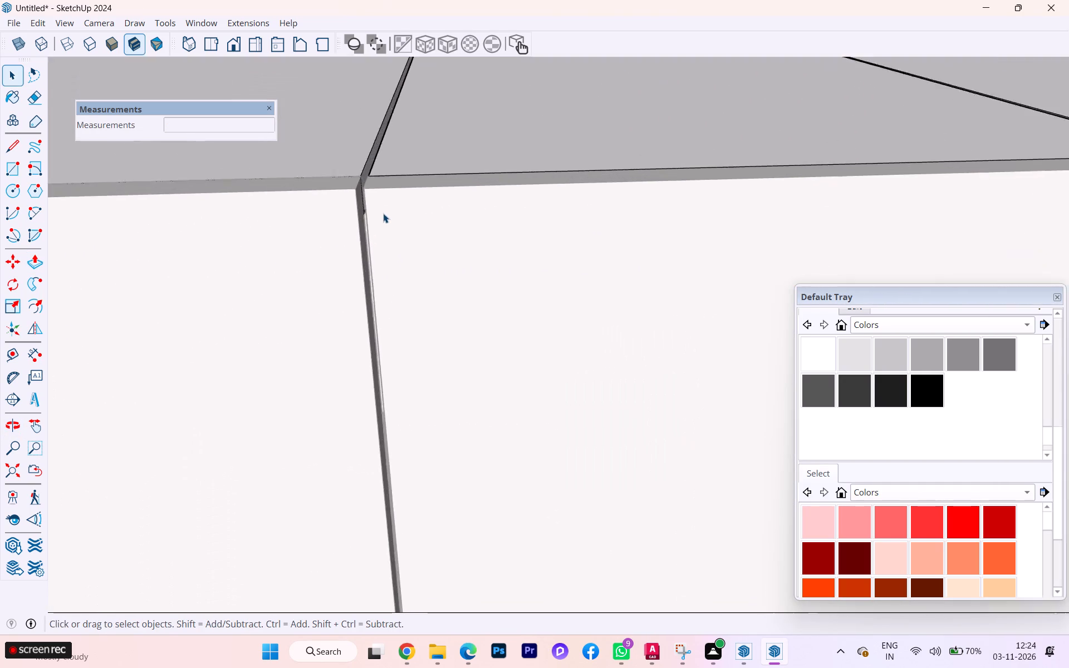
{"action": "scroll", "coordinate": [383, 213], "scroll_direction": "down", "scroll_amount": 4}
{"action": "scroll", "coordinate": [383, 213], "scroll_direction": "up", "scroll_amount": 7}
{"action": "scroll", "coordinate": [337, 173], "scroll_direction": "up", "scroll_amount": 1}
{"action": "scroll", "coordinate": [337, 174], "scroll_direction": "down", "scroll_amount": 2}
{"action": "scroll", "coordinate": [337, 174], "scroll_direction": "up", "scroll_amount": 3}
{"action": "scroll", "coordinate": [337, 174], "scroll_direction": "down", "scroll_amount": 1}
{"action": "scroll", "coordinate": [337, 174], "scroll_direction": "up", "scroll_amount": 4}
{"action": "scroll", "coordinate": [367, 170], "scroll_direction": "down", "scroll_amount": 2}
{"action": "middle_click_drag", "start_coordinate": [367, 170], "coordinate": [442, 183]}
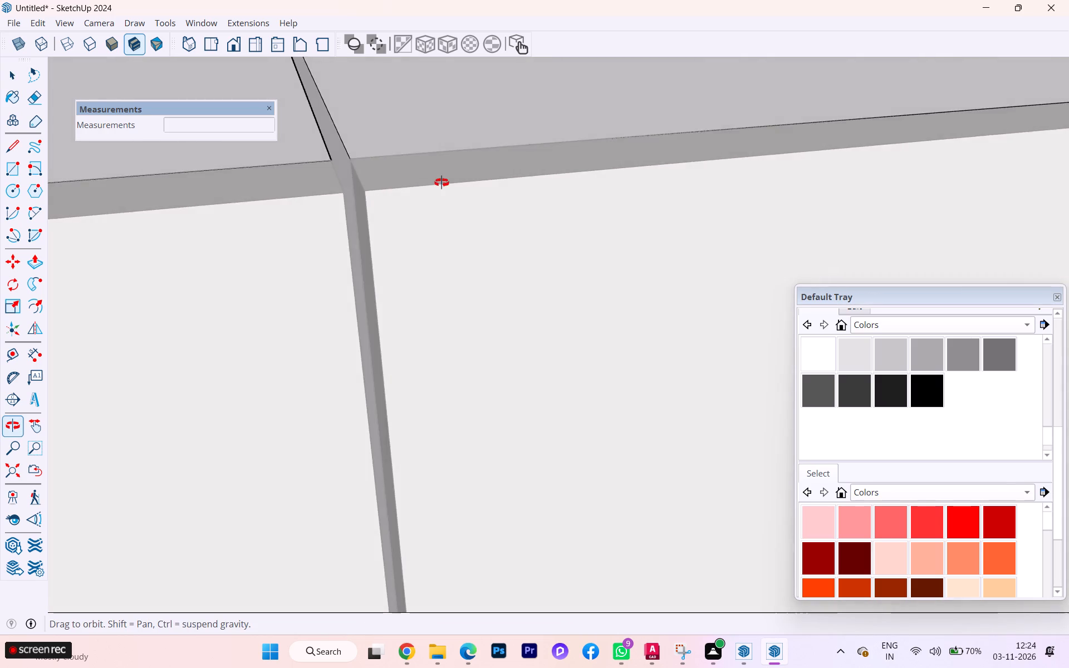
{"action": "middle_click_drag", "start_coordinate": [442, 183], "coordinate": [361, 86]}
{"action": "scroll", "coordinate": [352, 109], "scroll_direction": "down", "scroll_amount": 3}
{"action": "scroll", "coordinate": [351, 110], "scroll_direction": "up", "scroll_amount": 1}
{"action": "scroll", "coordinate": [351, 110], "scroll_direction": "down", "scroll_amount": 8}
{"action": "scroll", "coordinate": [352, 140], "scroll_direction": "up", "scroll_amount": 2}
{"action": "scroll", "coordinate": [352, 142], "scroll_direction": "down", "scroll_amount": 3}
{"action": "scroll", "coordinate": [352, 143], "scroll_direction": "up", "scroll_amount": 4}
{"action": "scroll", "coordinate": [352, 143], "scroll_direction": "down", "scroll_amount": 2}
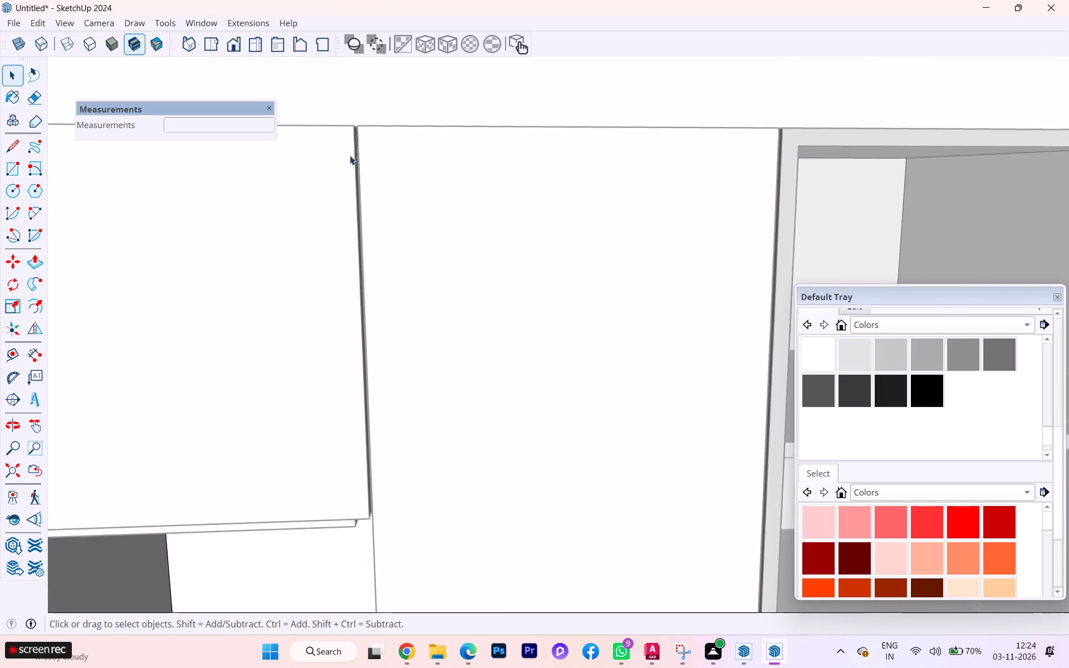
{"action": "scroll", "coordinate": [350, 155], "scroll_direction": "down", "scroll_amount": 3}
{"action": "scroll", "coordinate": [292, 218], "scroll_direction": "up", "scroll_amount": 4}
{"action": "middle_click_drag", "start_coordinate": [290, 217], "coordinate": [314, 2]}
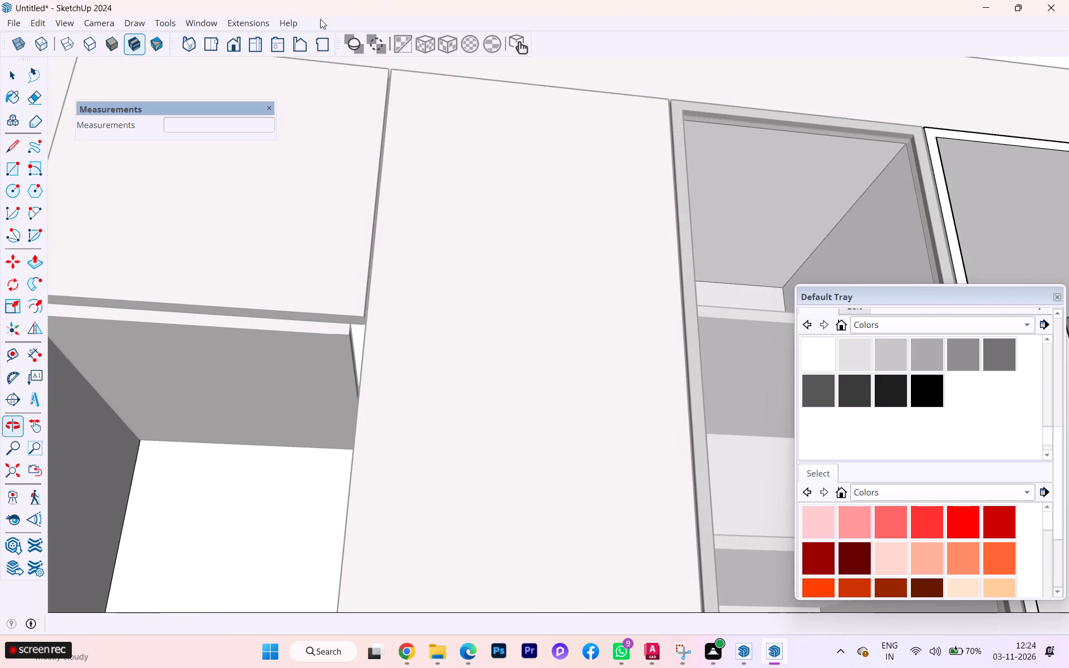
Undo the outward push of the inner side-panel face beside the tall cabinet.
{"action": "key", "text": "ctrl+z"}
Draw a line about 3/4" long across the front edge of the side panel beside the tall cabinet, at the upper door's bottom.
{"action": "scroll", "coordinate": [310, 275], "scroll_direction": "down", "scroll_amount": 1}
{"action": "scroll", "coordinate": [310, 275], "scroll_direction": "up", "scroll_amount": 7}
{"action": "scroll", "coordinate": [327, 328], "scroll_direction": "up", "scroll_amount": 1}
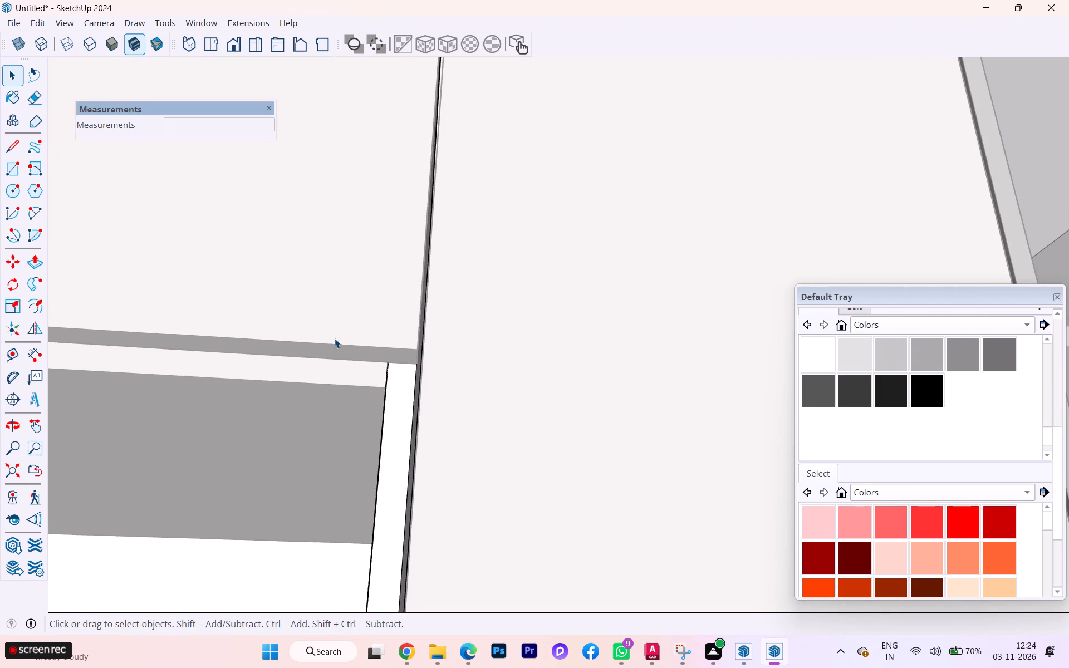
{"action": "scroll", "coordinate": [357, 371], "scroll_direction": "down", "scroll_amount": 2}
{"action": "scroll", "coordinate": [357, 376], "scroll_direction": "up", "scroll_amount": 1}
{"action": "double_click", "coordinate": [392, 391]}
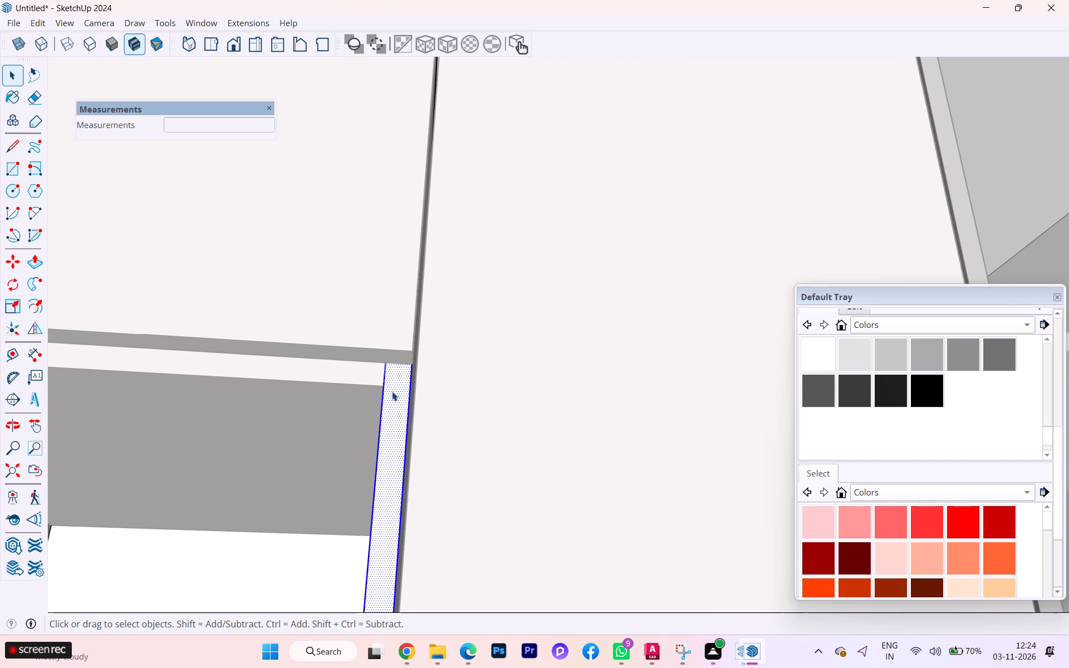
{"action": "key", "text": "l"}
{"action": "scroll", "coordinate": [381, 376], "scroll_direction": "up", "scroll_amount": 2}
{"action": "scroll", "coordinate": [381, 375], "scroll_direction": "down", "scroll_amount": 1}
{"action": "scroll", "coordinate": [381, 375], "scroll_direction": "up", "scroll_amount": 3}
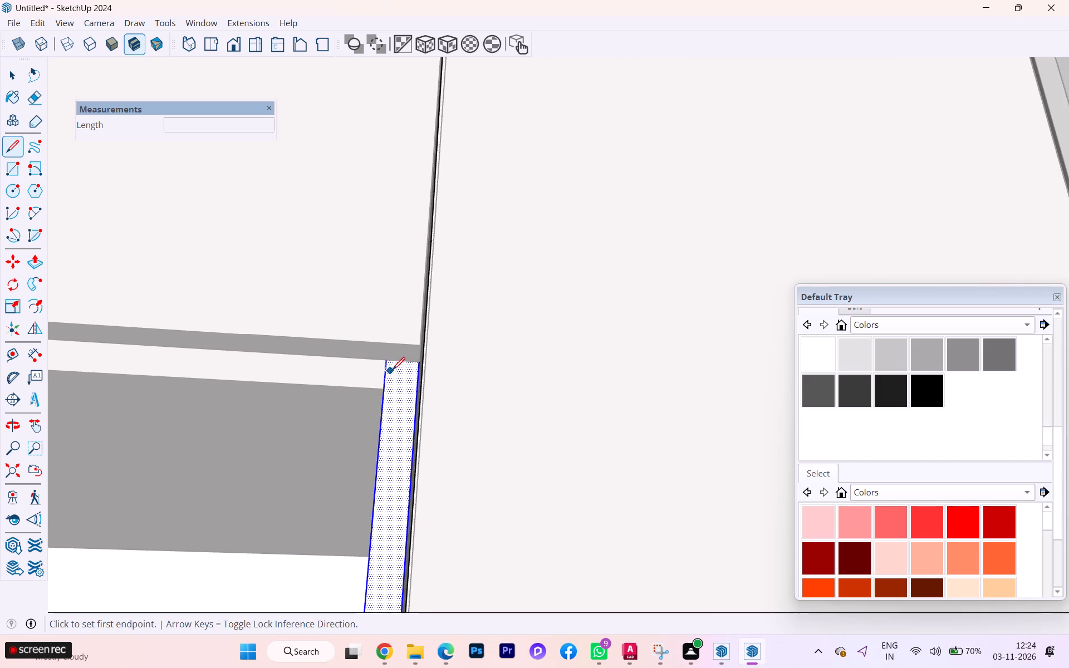
{"action": "left_click", "coordinate": [419, 367]}
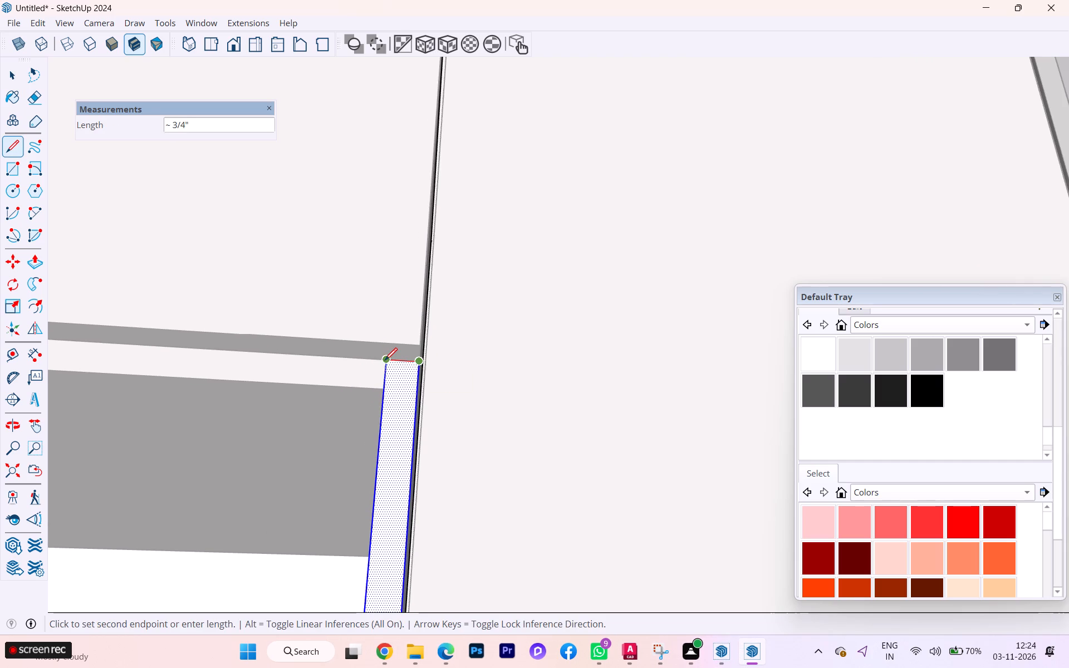
{"action": "left_click", "coordinate": [385, 360]}
{"action": "scroll", "coordinate": [429, 336], "scroll_direction": "down", "scroll_amount": 1}
{"action": "scroll", "coordinate": [430, 336], "scroll_direction": "up", "scroll_amount": 1}
{"action": "scroll", "coordinate": [430, 336], "scroll_direction": "down", "scroll_amount": 4}
{"action": "scroll", "coordinate": [437, 332], "scroll_direction": "up", "scroll_amount": 3}
{"action": "scroll", "coordinate": [438, 332], "scroll_direction": "down", "scroll_amount": 2}
{"action": "scroll", "coordinate": [458, 319], "scroll_direction": "up", "scroll_amount": 1}
{"action": "scroll", "coordinate": [458, 319], "scroll_direction": "down", "scroll_amount": 1}
{"action": "scroll", "coordinate": [460, 323], "scroll_direction": "up", "scroll_amount": 2}
{"action": "scroll", "coordinate": [460, 323], "scroll_direction": "down", "scroll_amount": 5}
{"action": "scroll", "coordinate": [414, 402], "scroll_direction": "down", "scroll_amount": 1}
{"action": "key", "text": "space"}
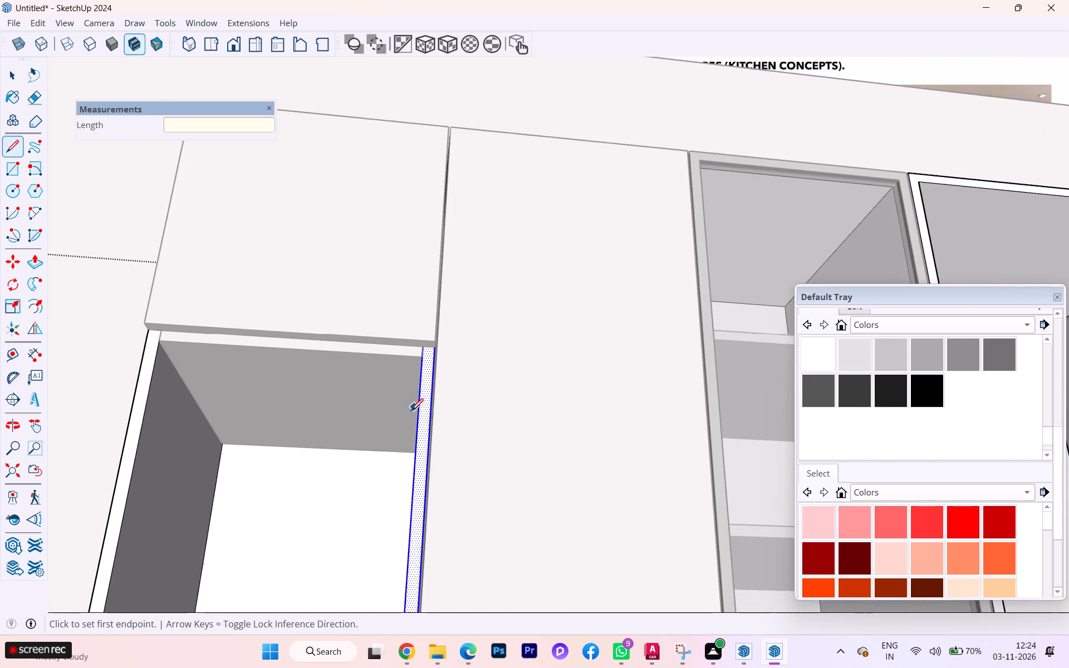
Draw a matching line about 3/4" long across the front edge of the countertop-side panel, at the upper door's bottom.
{"action": "scroll", "coordinate": [405, 414], "scroll_direction": "down", "scroll_amount": 1}
{"action": "scroll", "coordinate": [400, 411], "scroll_direction": "up", "scroll_amount": 1}
{"action": "scroll", "coordinate": [399, 411], "scroll_direction": "down", "scroll_amount": 6}
{"action": "scroll", "coordinate": [247, 367], "scroll_direction": "down", "scroll_amount": 3}
{"action": "middle_click_drag", "start_coordinate": [227, 369], "coordinate": [432, 446]}
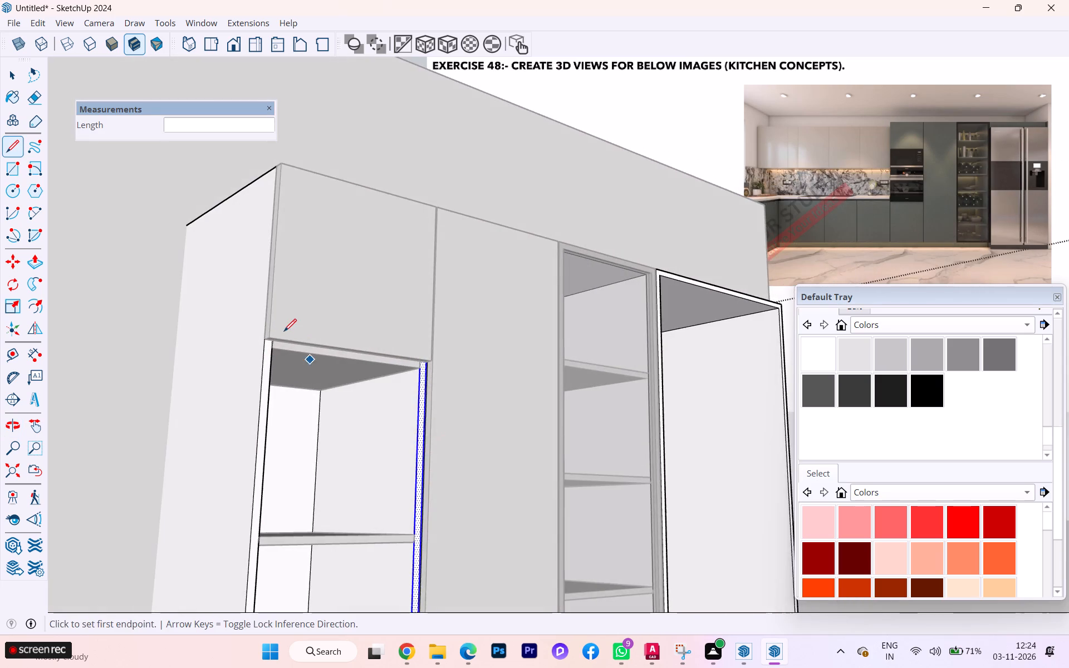
{"action": "scroll", "coordinate": [282, 325], "scroll_direction": "up", "scroll_amount": 7}
{"action": "scroll", "coordinate": [292, 348], "scroll_direction": "down", "scroll_amount": 1}
{"action": "scroll", "coordinate": [292, 348], "scroll_direction": "up", "scroll_amount": 5}
{"action": "scroll", "coordinate": [238, 370], "scroll_direction": "down", "scroll_amount": 1}
{"action": "scroll", "coordinate": [238, 370], "scroll_direction": "up", "scroll_amount": 17}
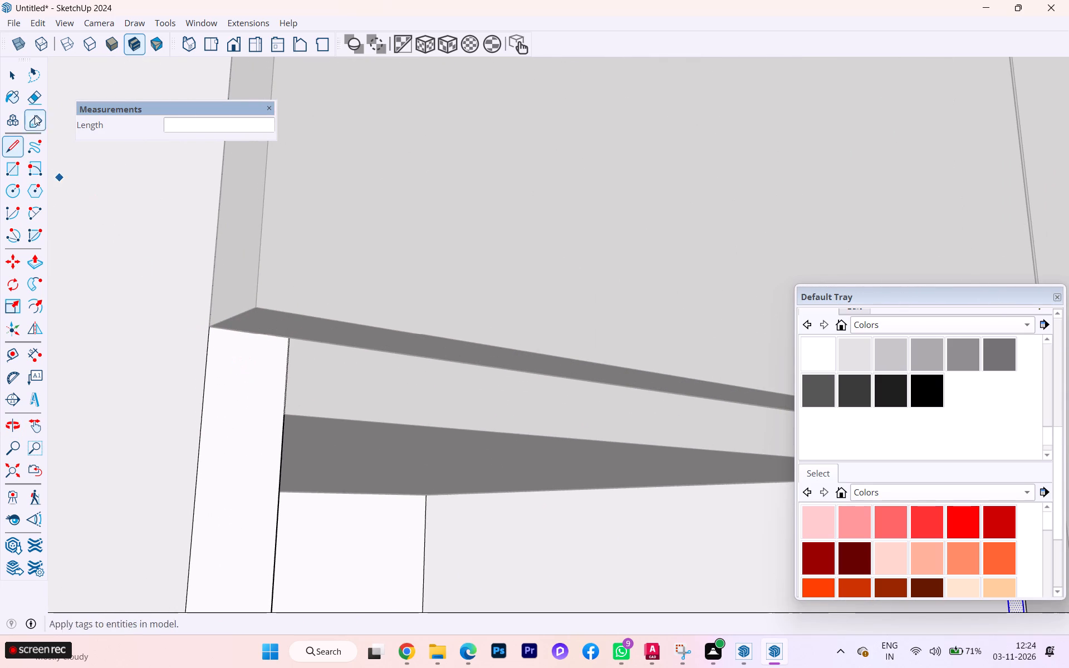
{"action": "left_click", "coordinate": [17, 79]}
{"action": "left_click", "coordinate": [212, 371]}
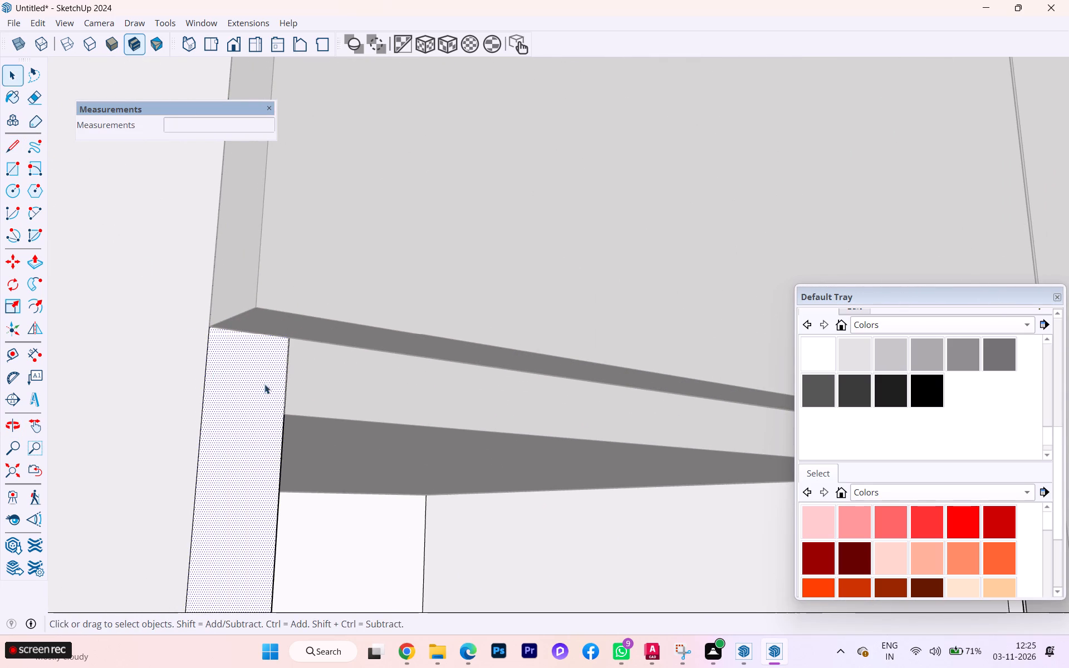
{"action": "key", "text": "l"}
{"action": "left_click", "coordinate": [293, 339]}
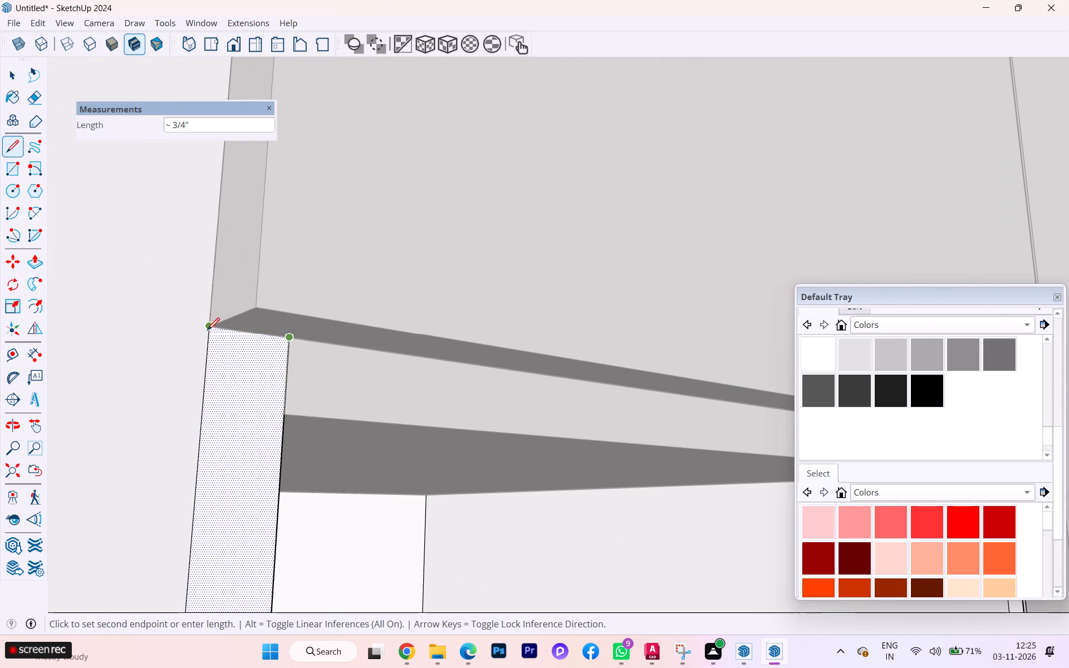
{"action": "left_click", "coordinate": [207, 330]}
Examine the front edges of both open-shelf side panels from the upper door down to the lower cabinet door.
{"action": "scroll", "coordinate": [241, 273], "scroll_direction": "down", "scroll_amount": 13}
{"action": "scroll", "coordinate": [256, 315], "scroll_direction": "up", "scroll_amount": 2}
{"action": "scroll", "coordinate": [256, 316], "scroll_direction": "down", "scroll_amount": 10}
{"action": "scroll", "coordinate": [219, 326], "scroll_direction": "up", "scroll_amount": 1}
{"action": "scroll", "coordinate": [192, 320], "scroll_direction": "down", "scroll_amount": 2}
{"action": "scroll", "coordinate": [190, 322], "scroll_direction": "up", "scroll_amount": 1}
{"action": "scroll", "coordinate": [190, 323], "scroll_direction": "down", "scroll_amount": 3}
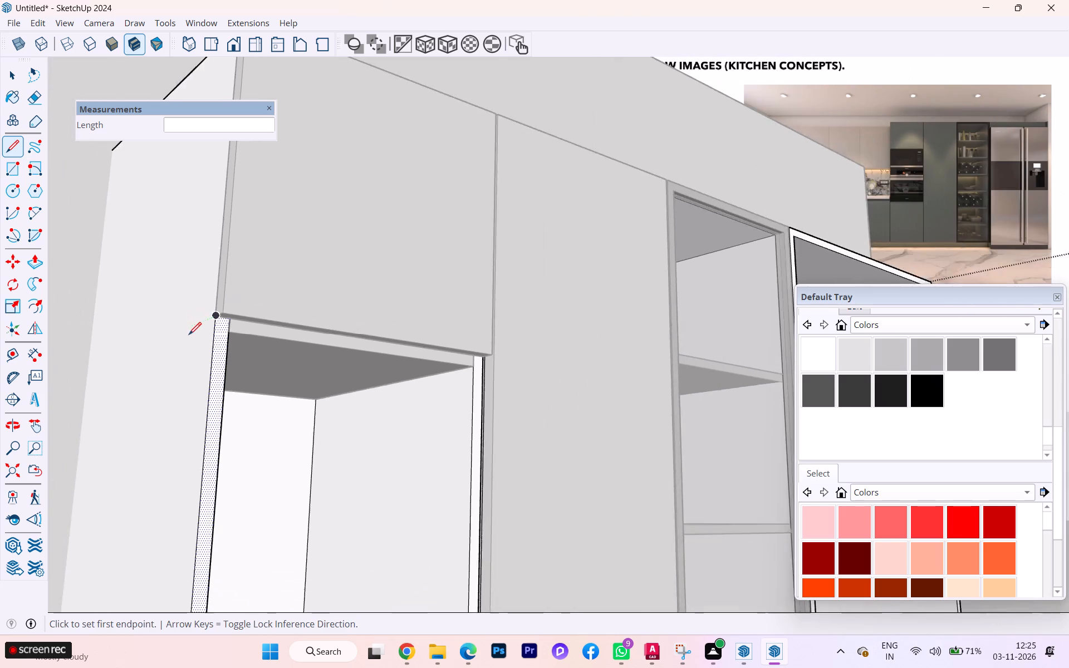
{"action": "scroll", "coordinate": [189, 335], "scroll_direction": "down", "scroll_amount": 4}
{"action": "scroll", "coordinate": [188, 336], "scroll_direction": "up", "scroll_amount": 2}
{"action": "scroll", "coordinate": [188, 337], "scroll_direction": "down", "scroll_amount": 4}
{"action": "scroll", "coordinate": [184, 338], "scroll_direction": "up", "scroll_amount": 2}
{"action": "scroll", "coordinate": [184, 338], "scroll_direction": "down", "scroll_amount": 1}
{"action": "scroll", "coordinate": [184, 338], "scroll_direction": "up", "scroll_amount": 1}
{"action": "scroll", "coordinate": [183, 338], "scroll_direction": "down", "scroll_amount": 1}
{"action": "scroll", "coordinate": [152, 305], "scroll_direction": "down", "scroll_amount": 10}
{"action": "scroll", "coordinate": [155, 312], "scroll_direction": "up", "scroll_amount": 1}
{"action": "scroll", "coordinate": [155, 312], "scroll_direction": "down", "scroll_amount": 2}
{"action": "scroll", "coordinate": [170, 487], "scroll_direction": "up", "scroll_amount": 2}
{"action": "scroll", "coordinate": [171, 490], "scroll_direction": "down", "scroll_amount": 1}
{"action": "scroll", "coordinate": [171, 490], "scroll_direction": "up", "scroll_amount": 3}
{"action": "scroll", "coordinate": [198, 444], "scroll_direction": "down", "scroll_amount": 6}
{"action": "scroll", "coordinate": [198, 444], "scroll_direction": "up", "scroll_amount": 7}
{"action": "scroll", "coordinate": [198, 444], "scroll_direction": "down", "scroll_amount": 1}
{"action": "scroll", "coordinate": [198, 444], "scroll_direction": "up", "scroll_amount": 11}
{"action": "scroll", "coordinate": [189, 446], "scroll_direction": "down", "scroll_amount": 2}
{"action": "scroll", "coordinate": [189, 447], "scroll_direction": "up", "scroll_amount": 5}
{"action": "scroll", "coordinate": [188, 448], "scroll_direction": "down", "scroll_amount": 1}
{"action": "scroll", "coordinate": [187, 448], "scroll_direction": "up", "scroll_amount": 1}
{"action": "scroll", "coordinate": [120, 469], "scroll_direction": "down", "scroll_amount": 4}
{"action": "scroll", "coordinate": [120, 469], "scroll_direction": "up", "scroll_amount": 1}
{"action": "scroll", "coordinate": [136, 457], "scroll_direction": "down", "scroll_amount": 2}
{"action": "scroll", "coordinate": [139, 458], "scroll_direction": "up", "scroll_amount": 2}
{"action": "scroll", "coordinate": [139, 458], "scroll_direction": "down", "scroll_amount": 2}
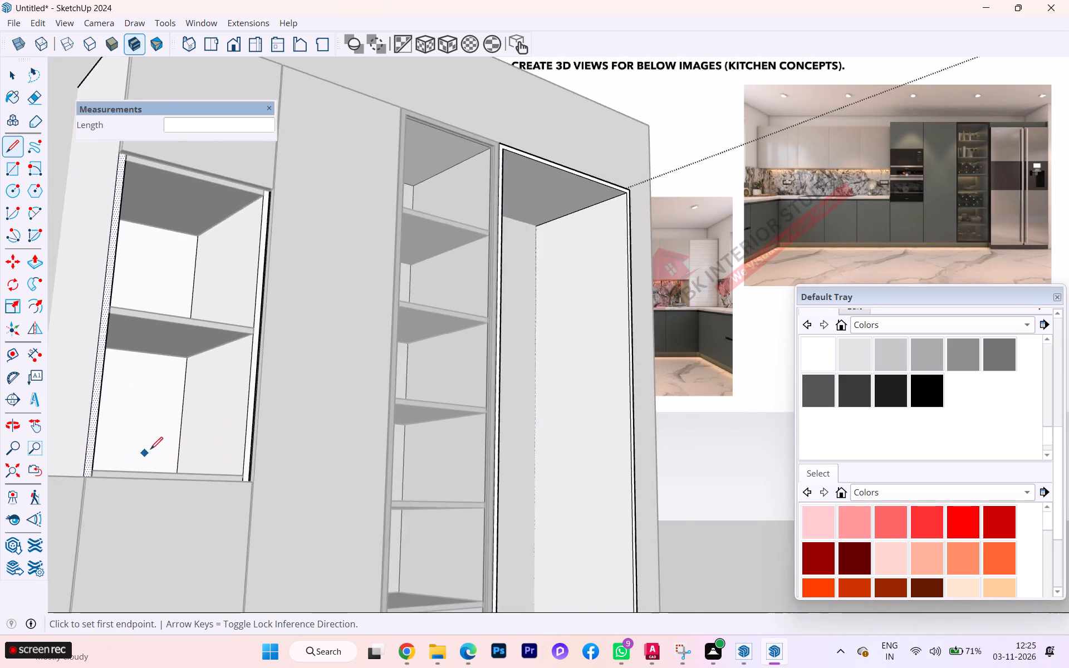
Draw a line across the bottom of the countertop-side panel's front edge, level with the top of the lower cabinet door.
{"action": "scroll", "coordinate": [157, 446], "scroll_direction": "down", "scroll_amount": 2}
{"action": "middle_click_drag", "start_coordinate": [159, 458], "coordinate": [149, 598]}
{"action": "scroll", "coordinate": [151, 528], "scroll_direction": "up", "scroll_amount": 2}
{"action": "scroll", "coordinate": [150, 527], "scroll_direction": "down", "scroll_amount": 1}
{"action": "scroll", "coordinate": [150, 527], "scroll_direction": "up", "scroll_amount": 1}
{"action": "scroll", "coordinate": [150, 527], "scroll_direction": "down", "scroll_amount": 1}
{"action": "scroll", "coordinate": [150, 527], "scroll_direction": "up", "scroll_amount": 17}
{"action": "scroll", "coordinate": [134, 540], "scroll_direction": "down", "scroll_amount": 1}
{"action": "scroll", "coordinate": [134, 541], "scroll_direction": "up", "scroll_amount": 2}
{"action": "scroll", "coordinate": [134, 541], "scroll_direction": "down", "scroll_amount": 3}
{"action": "scroll", "coordinate": [134, 541], "scroll_direction": "up", "scroll_amount": 1}
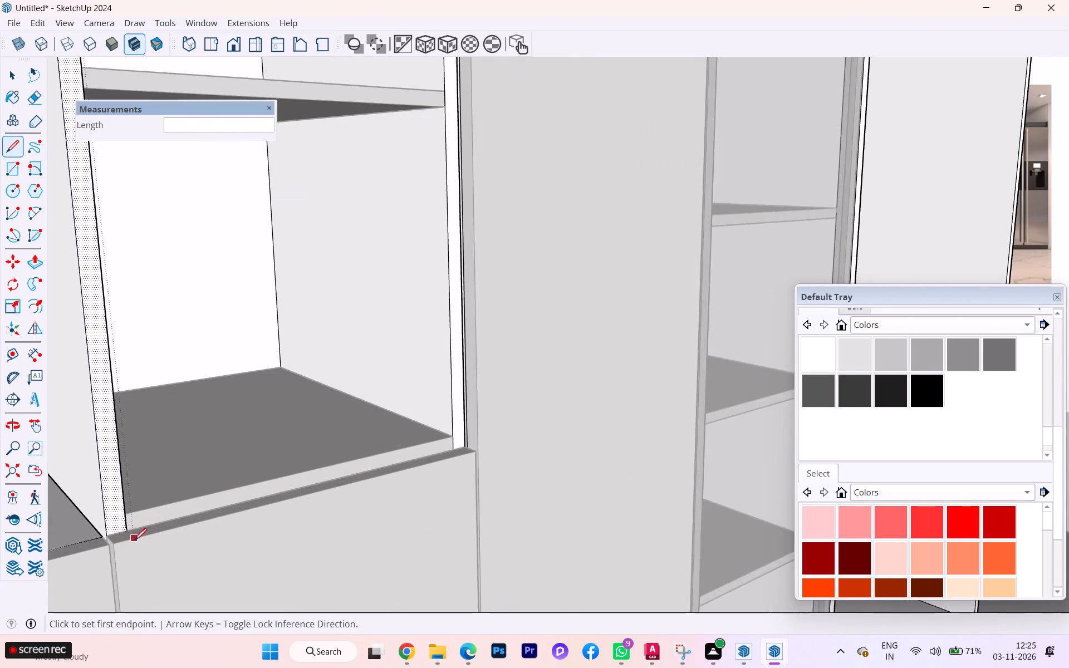
{"action": "scroll", "coordinate": [134, 541], "scroll_direction": "up", "scroll_amount": 6}
{"action": "scroll", "coordinate": [119, 529], "scroll_direction": "down", "scroll_amount": 3}
{"action": "scroll", "coordinate": [119, 529], "scroll_direction": "up", "scroll_amount": 5}
{"action": "left_click", "coordinate": [126, 526]}
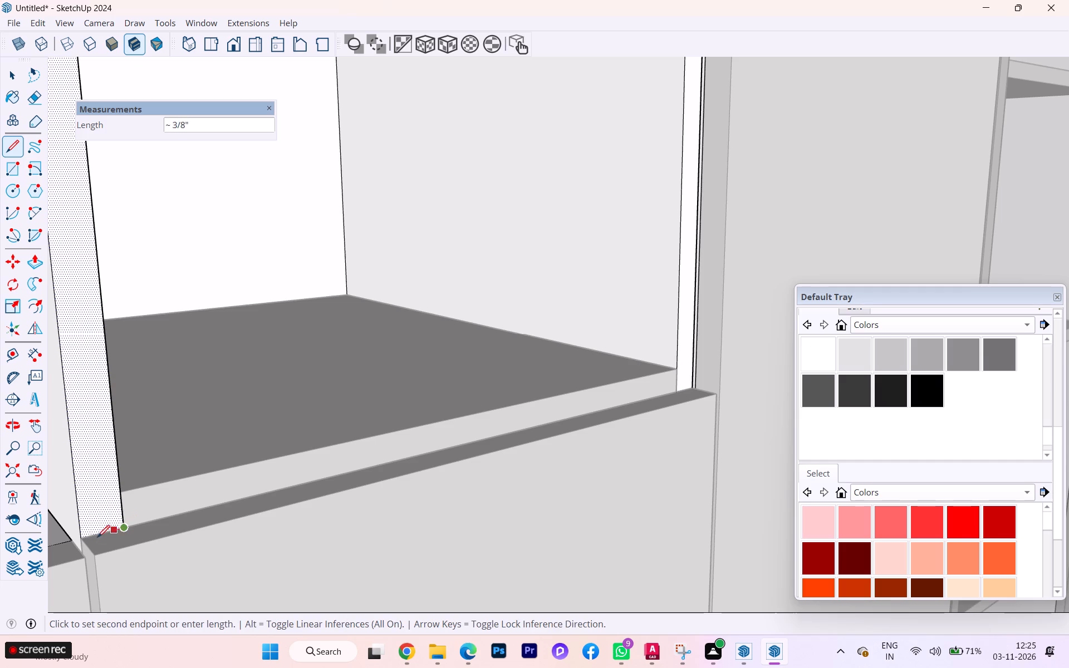
{"action": "left_click", "coordinate": [84, 539]}
Draw a matching line across the bottom of the front edge of the side panel beside the tall cabinet.
{"action": "scroll", "coordinate": [566, 395], "scroll_direction": "up", "scroll_amount": 3}
{"action": "scroll", "coordinate": [625, 390], "scroll_direction": "down", "scroll_amount": 1}
{"action": "scroll", "coordinate": [646, 391], "scroll_direction": "up", "scroll_amount": 2}
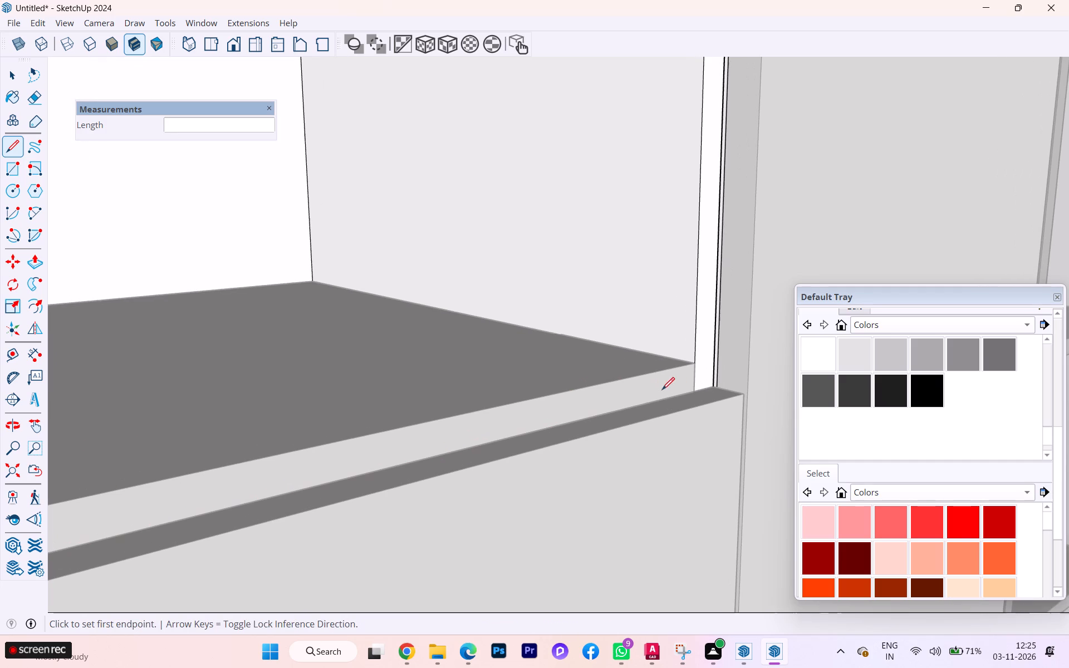
{"action": "scroll", "coordinate": [695, 390], "scroll_direction": "up", "scroll_amount": 12}
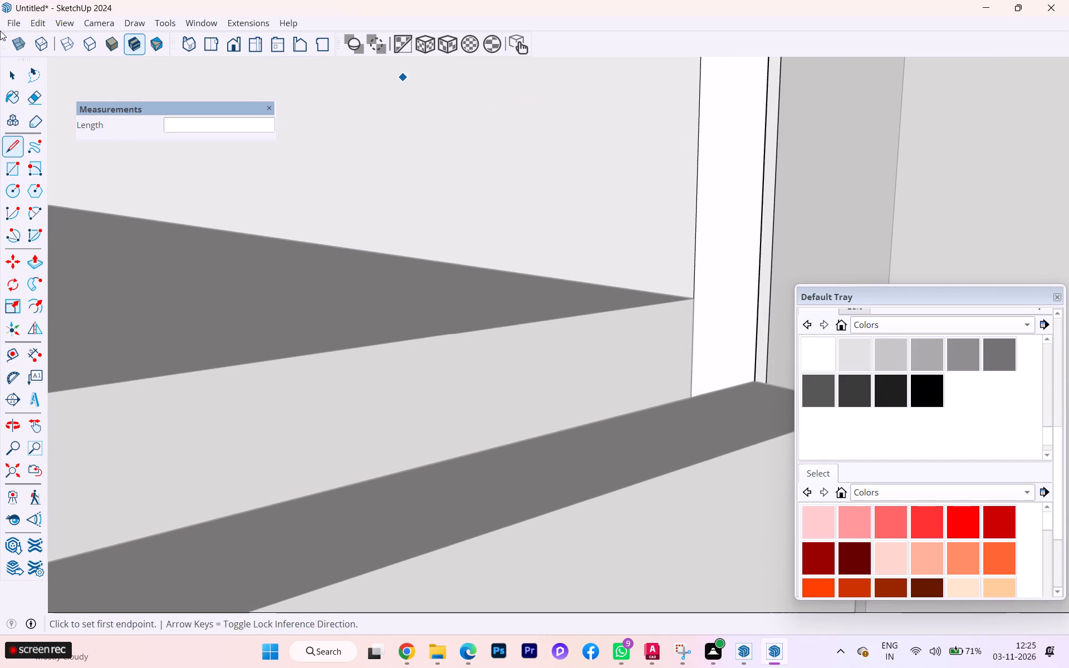
{"action": "left_click", "coordinate": [9, 76]}
{"action": "left_click", "coordinate": [726, 311]}
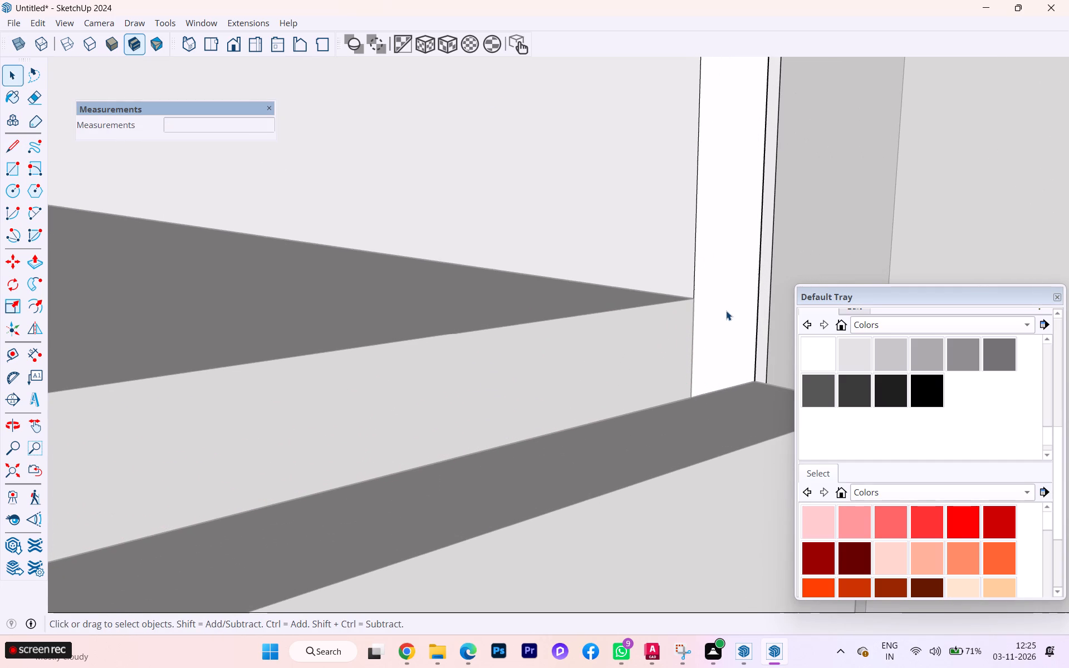
{"action": "key", "text": "l"}
{"action": "left_click", "coordinate": [702, 399]}
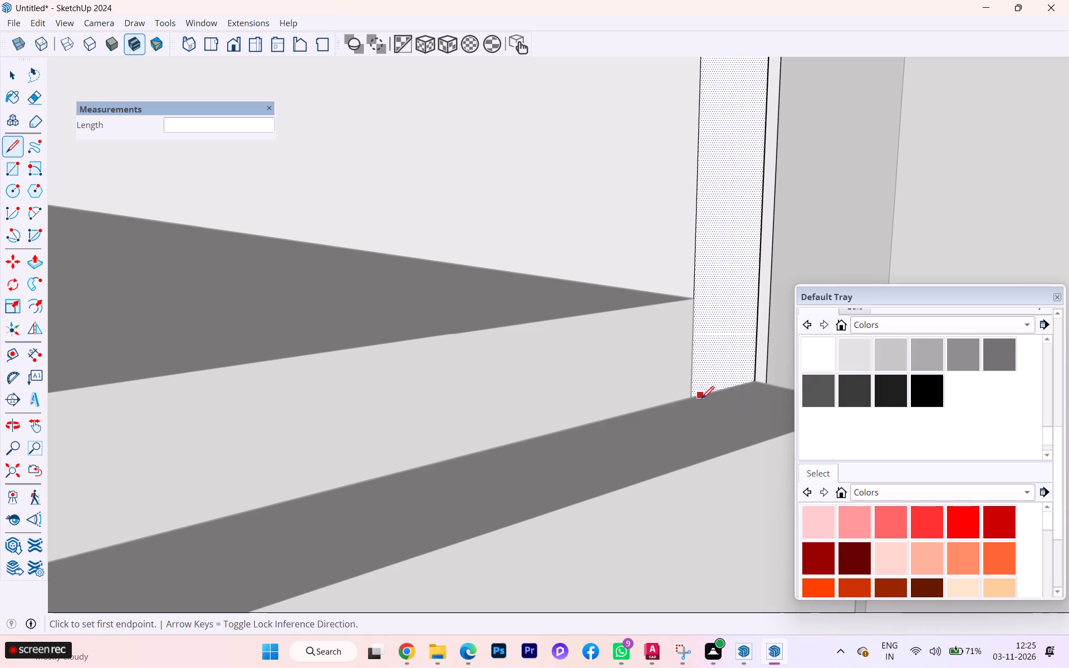
{"action": "key", "text": "Escape"}
{"action": "left_click", "coordinate": [694, 399]}
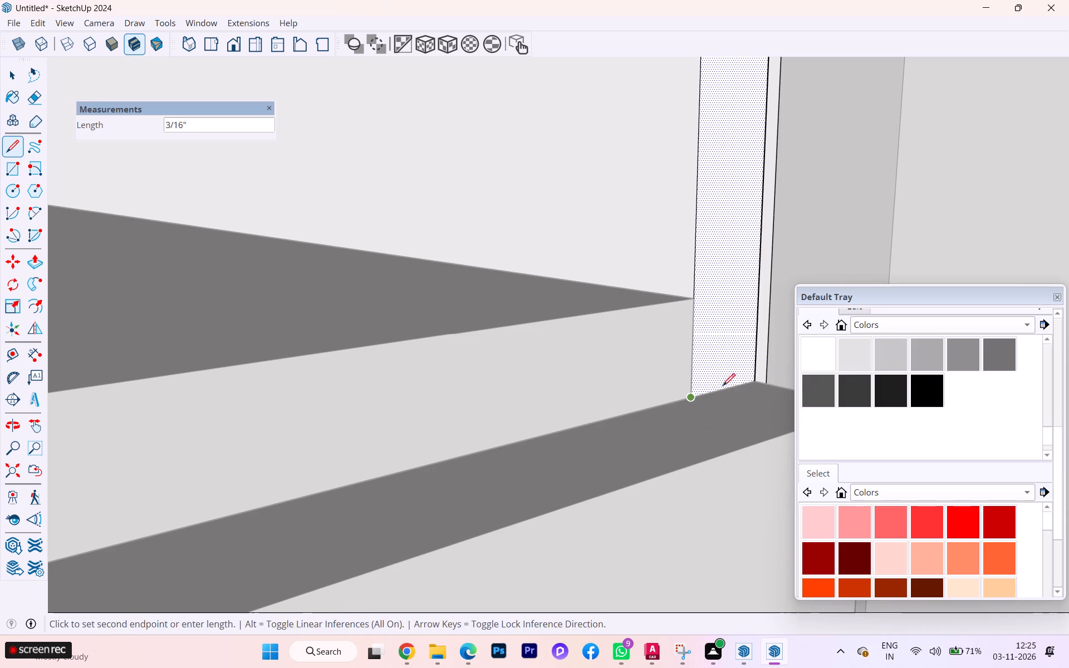
{"action": "left_click", "coordinate": [757, 381]}
{"action": "key", "text": "space"}
Examine the open-shelf unit with its split side panels alongside the neighbouring tall and base cabinets.
{"action": "scroll", "coordinate": [671, 299], "scroll_direction": "down", "scroll_amount": 1}
{"action": "scroll", "coordinate": [671, 299], "scroll_direction": "up", "scroll_amount": 4}
{"action": "scroll", "coordinate": [671, 299], "scroll_direction": "down", "scroll_amount": 3}
{"action": "scroll", "coordinate": [666, 298], "scroll_direction": "up", "scroll_amount": 1}
{"action": "scroll", "coordinate": [660, 297], "scroll_direction": "down", "scroll_amount": 1}
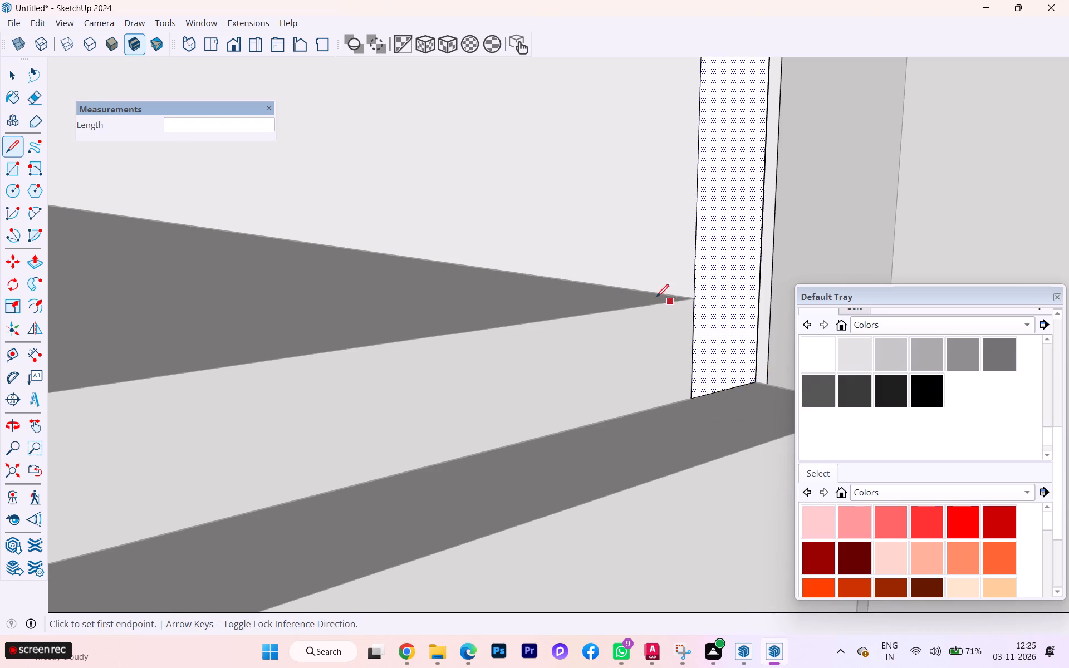
{"action": "scroll", "coordinate": [664, 271], "scroll_direction": "down", "scroll_amount": 8}
{"action": "scroll", "coordinate": [668, 317], "scroll_direction": "up", "scroll_amount": 1}
{"action": "scroll", "coordinate": [670, 327], "scroll_direction": "down", "scroll_amount": 2}
{"action": "scroll", "coordinate": [671, 334], "scroll_direction": "up", "scroll_amount": 3}
{"action": "scroll", "coordinate": [671, 334], "scroll_direction": "down", "scroll_amount": 2}
{"action": "scroll", "coordinate": [661, 323], "scroll_direction": "up", "scroll_amount": 2}
{"action": "scroll", "coordinate": [645, 322], "scroll_direction": "down", "scroll_amount": 3}
{"action": "scroll", "coordinate": [633, 327], "scroll_direction": "up", "scroll_amount": 3}
{"action": "scroll", "coordinate": [632, 327], "scroll_direction": "down", "scroll_amount": 2}
{"action": "scroll", "coordinate": [622, 321], "scroll_direction": "up", "scroll_amount": 1}
{"action": "scroll", "coordinate": [400, 135], "scroll_direction": "down", "scroll_amount": 3}
{"action": "scroll", "coordinate": [400, 135], "scroll_direction": "up", "scroll_amount": 2}
{"action": "scroll", "coordinate": [400, 135], "scroll_direction": "down", "scroll_amount": 3}
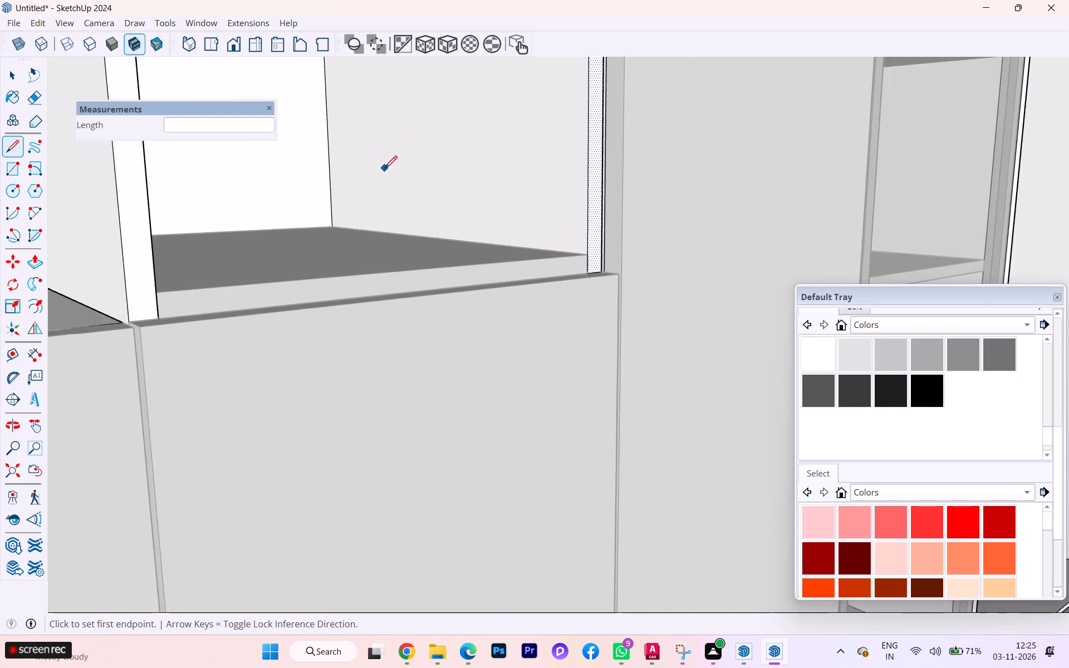
{"action": "scroll", "coordinate": [385, 168], "scroll_direction": "down", "scroll_amount": 2}
{"action": "scroll", "coordinate": [384, 169], "scroll_direction": "up", "scroll_amount": 1}
{"action": "scroll", "coordinate": [384, 169], "scroll_direction": "down", "scroll_amount": 5}
{"action": "scroll", "coordinate": [318, 173], "scroll_direction": "down", "scroll_amount": 6}
{"action": "scroll", "coordinate": [340, 233], "scroll_direction": "down", "scroll_amount": 10}
{"action": "scroll", "coordinate": [323, 251], "scroll_direction": "up", "scroll_amount": 1}
{"action": "scroll", "coordinate": [326, 252], "scroll_direction": "down", "scroll_amount": 1}
{"action": "middle_click_drag", "start_coordinate": [321, 259], "coordinate": [249, 382]}
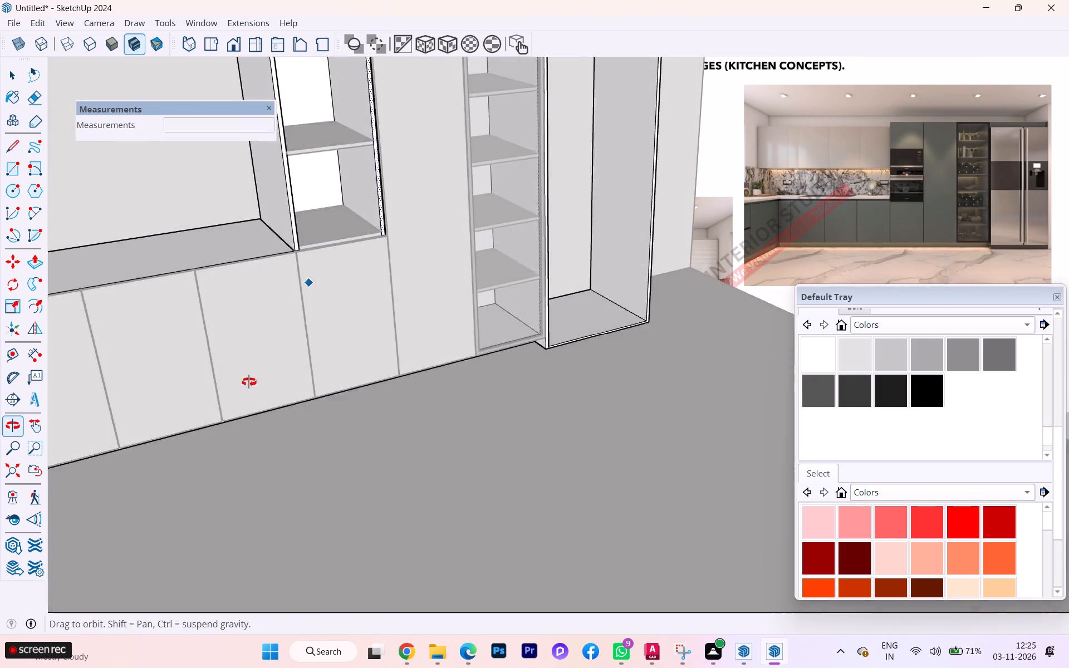
{"action": "middle_click_drag", "start_coordinate": [249, 382], "coordinate": [222, 448]}
{"action": "scroll", "coordinate": [230, 423], "scroll_direction": "down", "scroll_amount": 1}
{"action": "scroll", "coordinate": [310, 200], "scroll_direction": "down", "scroll_amount": 4}
{"action": "scroll", "coordinate": [267, 133], "scroll_direction": "up", "scroll_amount": 6}
{"action": "scroll", "coordinate": [325, 199], "scroll_direction": "up", "scroll_amount": 2}
{"action": "scroll", "coordinate": [324, 196], "scroll_direction": "down", "scroll_amount": 1}
{"action": "scroll", "coordinate": [324, 195], "scroll_direction": "up", "scroll_amount": 2}
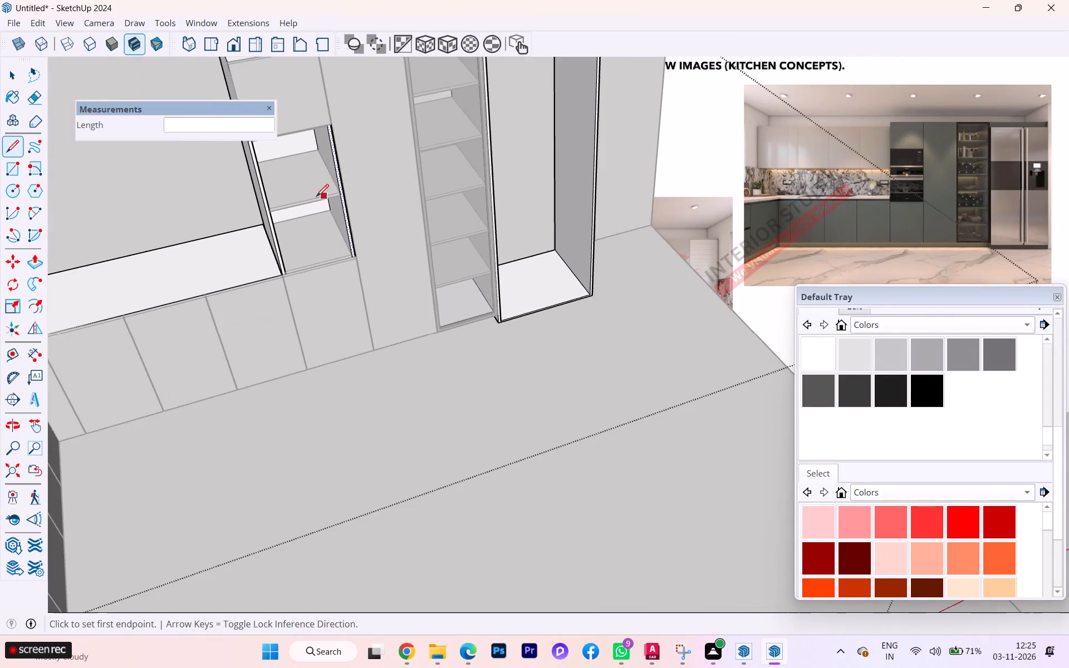
{"action": "scroll", "coordinate": [263, 165], "scroll_direction": "up", "scroll_amount": 3}
{"action": "scroll", "coordinate": [261, 164], "scroll_direction": "down", "scroll_amount": 4}
{"action": "scroll", "coordinate": [261, 164], "scroll_direction": "up", "scroll_amount": 10}
{"action": "scroll", "coordinate": [264, 164], "scroll_direction": "down", "scroll_amount": 2}
{"action": "scroll", "coordinate": [264, 164], "scroll_direction": "up", "scroll_amount": 4}
{"action": "scroll", "coordinate": [281, 198], "scroll_direction": "down", "scroll_amount": 6}
{"action": "scroll", "coordinate": [292, 228], "scroll_direction": "up", "scroll_amount": 1}
{"action": "scroll", "coordinate": [292, 228], "scroll_direction": "down", "scroll_amount": 1}
{"action": "scroll", "coordinate": [286, 324], "scroll_direction": "down", "scroll_amount": 3}
{"action": "scroll", "coordinate": [296, 389], "scroll_direction": "up", "scroll_amount": 1}
{"action": "scroll", "coordinate": [297, 392], "scroll_direction": "down", "scroll_amount": 2}
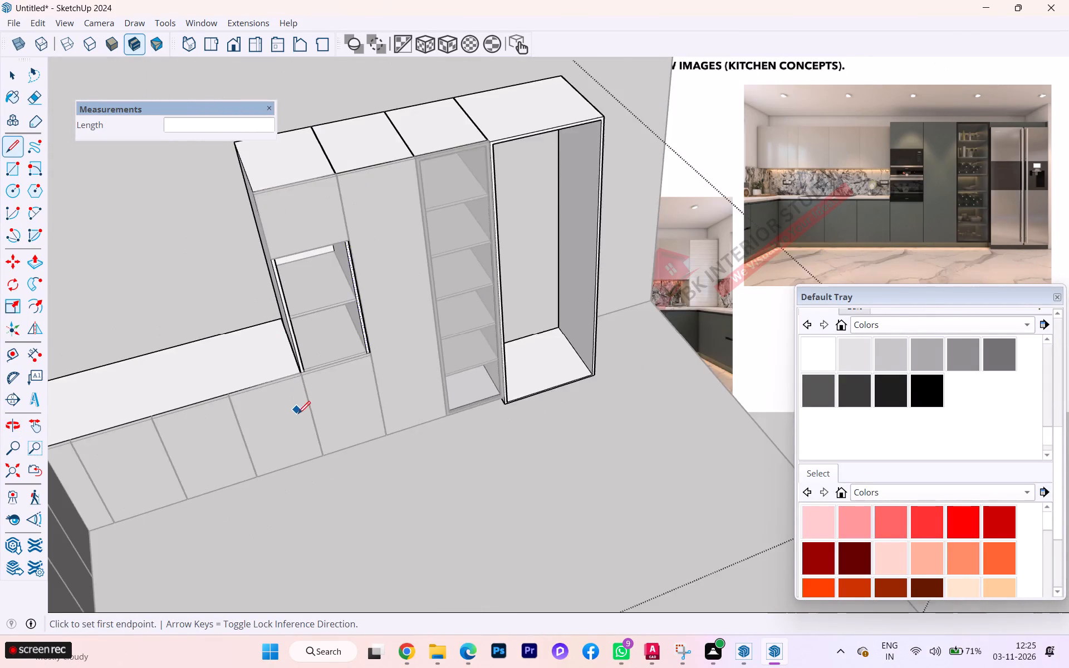
{"action": "scroll", "coordinate": [299, 416], "scroll_direction": "down", "scroll_amount": 5}
{"action": "scroll", "coordinate": [305, 424], "scroll_direction": "up", "scroll_amount": 2}
{"action": "scroll", "coordinate": [274, 329], "scroll_direction": "down", "scroll_amount": 1}
{"action": "middle_click_drag", "start_coordinate": [274, 327], "coordinate": [234, 287]}
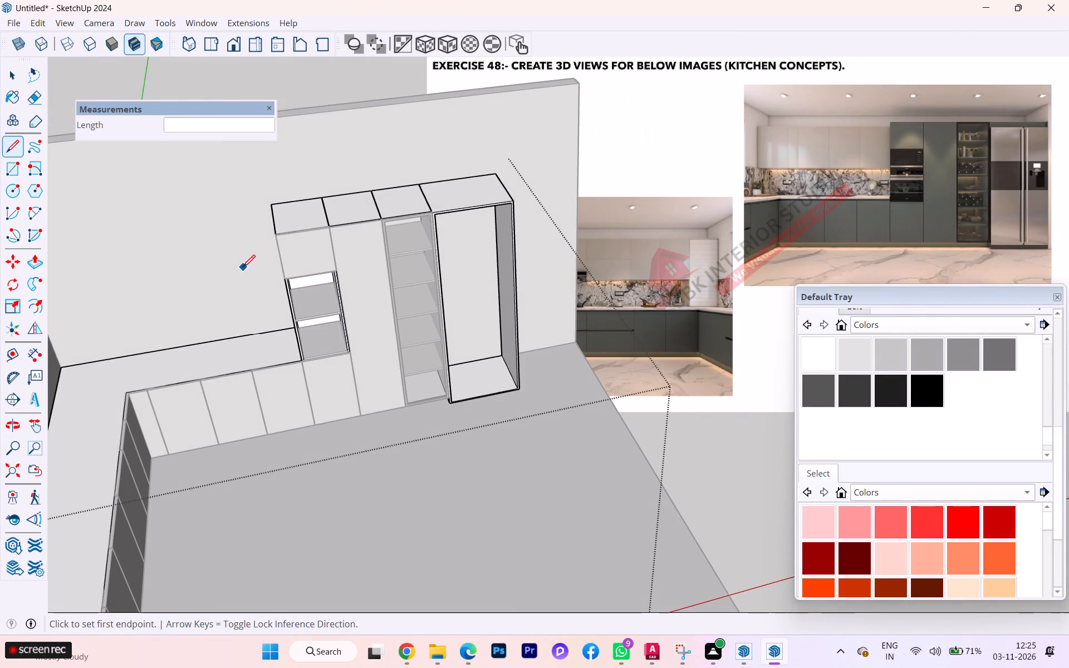
Push the countertop-side panel's front edge face back 1' 10" between the upper door and the lower cabinet to open that side.
{"action": "scroll", "coordinate": [229, 270], "scroll_direction": "up", "scroll_amount": 3}
{"action": "scroll", "coordinate": [260, 267], "scroll_direction": "down", "scroll_amount": 2}
{"action": "scroll", "coordinate": [270, 263], "scroll_direction": "up", "scroll_amount": 3}
{"action": "scroll", "coordinate": [302, 301], "scroll_direction": "up", "scroll_amount": 7}
{"action": "scroll", "coordinate": [315, 310], "scroll_direction": "down", "scroll_amount": 2}
{"action": "scroll", "coordinate": [316, 311], "scroll_direction": "up", "scroll_amount": 5}
{"action": "scroll", "coordinate": [317, 320], "scroll_direction": "down", "scroll_amount": 1}
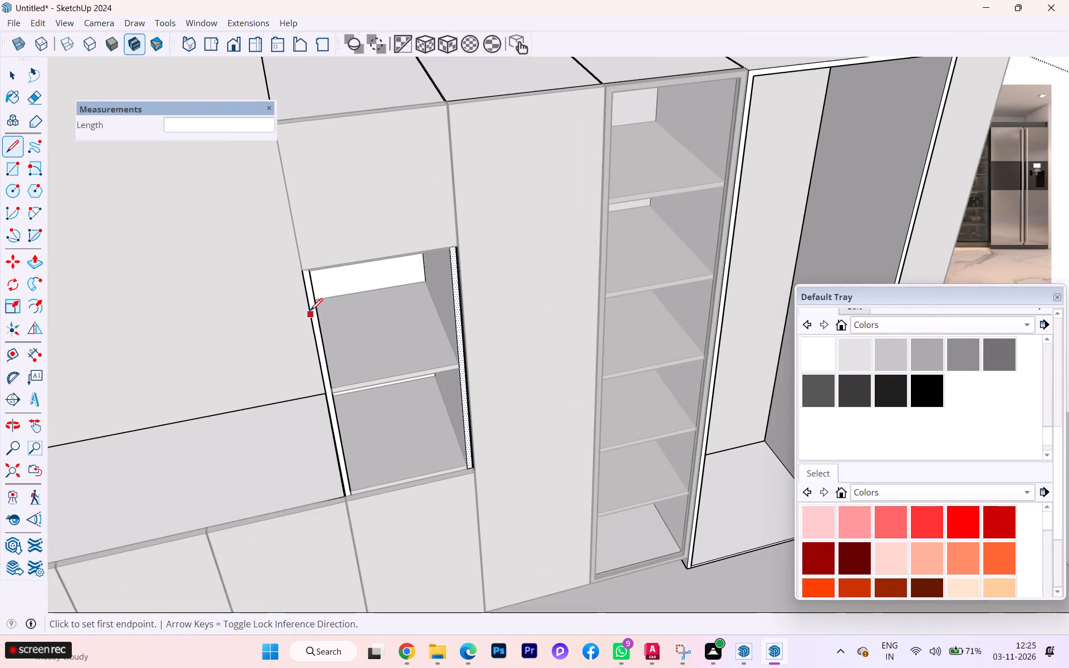
{"action": "key", "text": "p"}
{"action": "scroll", "coordinate": [297, 319], "scroll_direction": "up", "scroll_amount": 9}
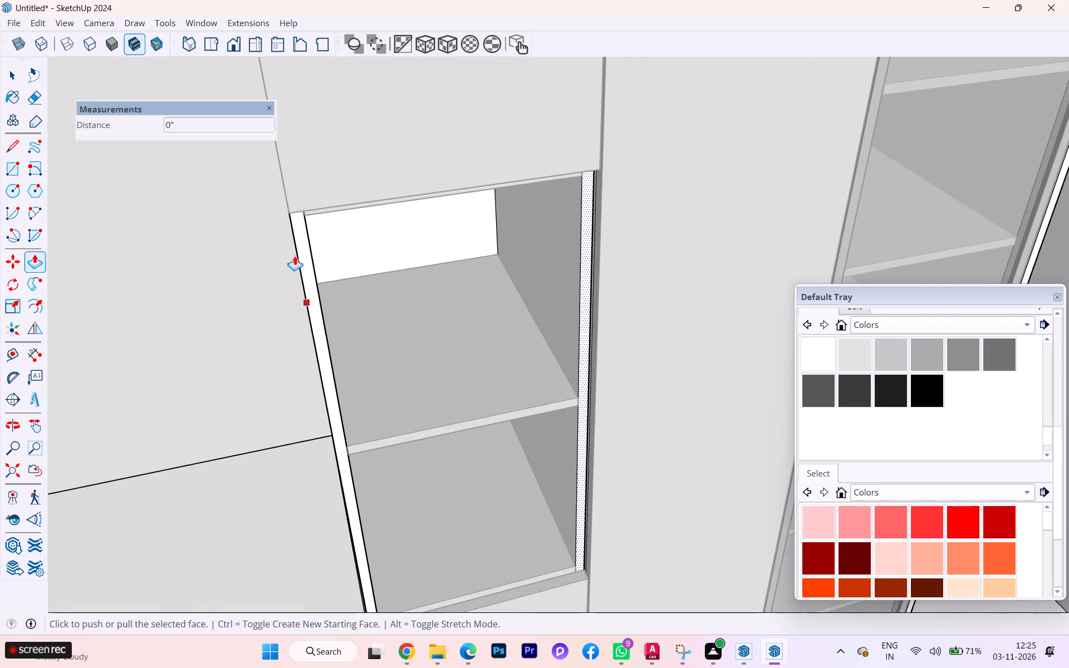
{"action": "left_click", "coordinate": [8, 74]}
{"action": "left_click", "coordinate": [315, 314]}
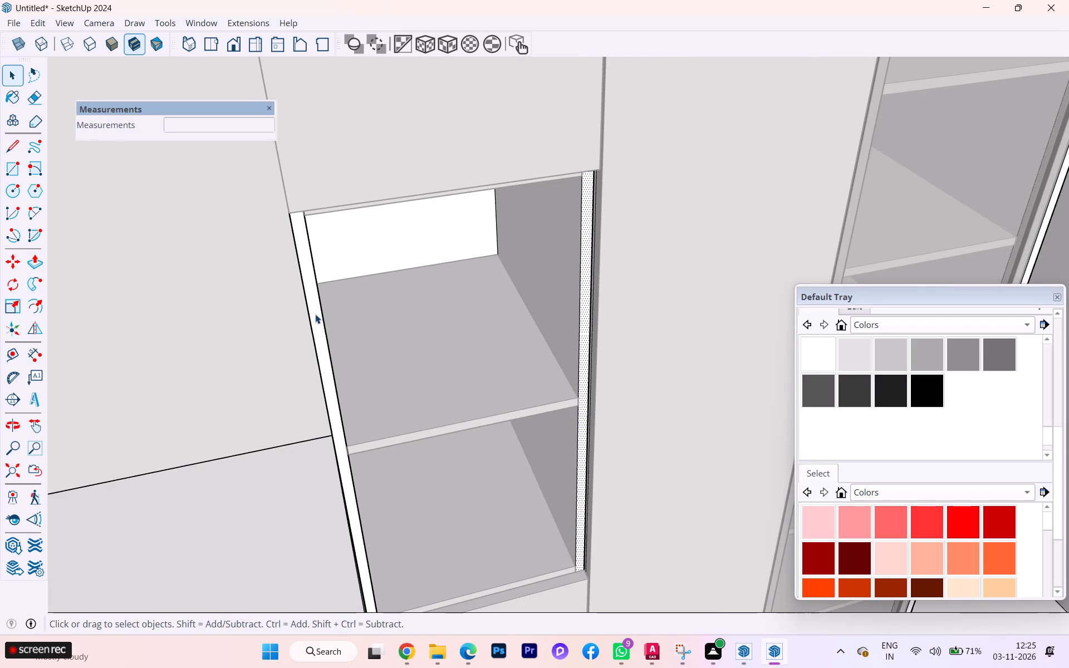
{"action": "key", "text": "p"}
{"action": "left_click", "coordinate": [315, 315]}
{"action": "scroll", "coordinate": [254, 254], "scroll_direction": "down", "scroll_amount": 5}
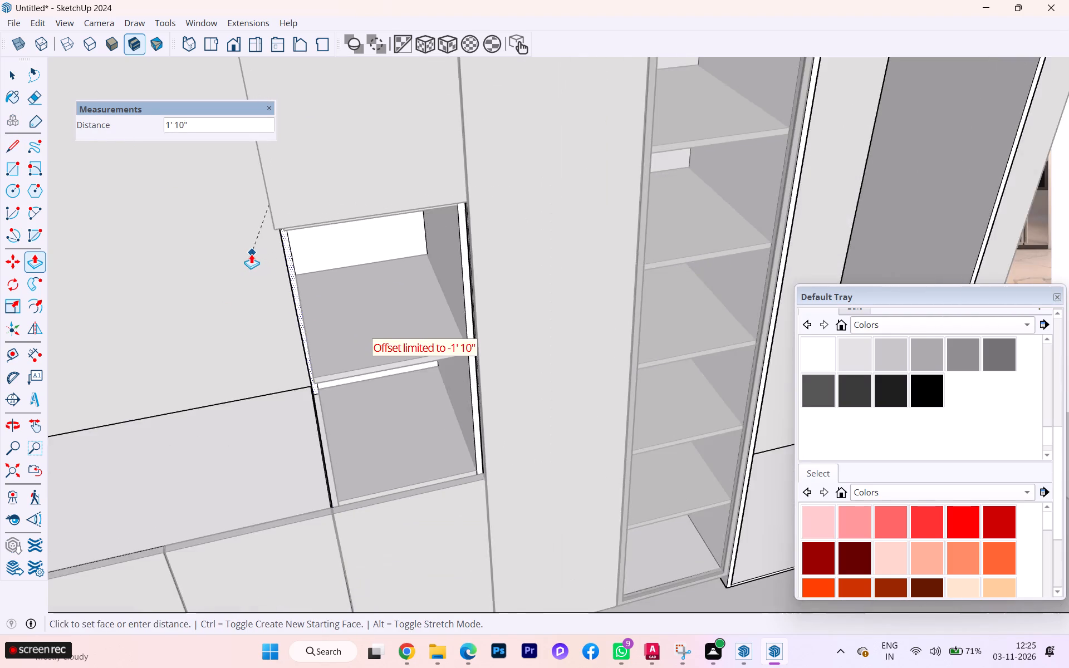
{"action": "middle_click_drag", "start_coordinate": [251, 253], "coordinate": [599, 219]}
{"action": "scroll", "coordinate": [334, 203], "scroll_direction": "up", "scroll_amount": 4}
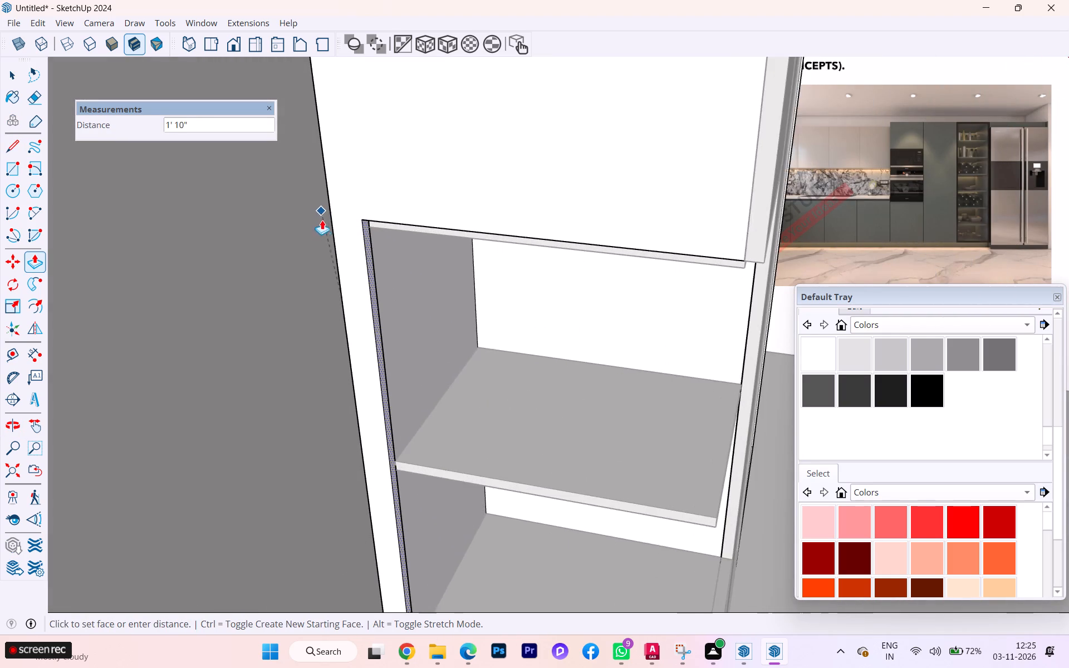
{"action": "scroll", "coordinate": [322, 222], "scroll_direction": "up", "scroll_amount": 3}
{"action": "scroll", "coordinate": [305, 217], "scroll_direction": "down", "scroll_amount": 2}
{"action": "scroll", "coordinate": [290, 217], "scroll_direction": "up", "scroll_amount": 4}
{"action": "scroll", "coordinate": [287, 218], "scroll_direction": "down", "scroll_amount": 4}
{"action": "scroll", "coordinate": [254, 188], "scroll_direction": "up", "scroll_amount": 1}
{"action": "scroll", "coordinate": [254, 188], "scroll_direction": "down", "scroll_amount": 5}
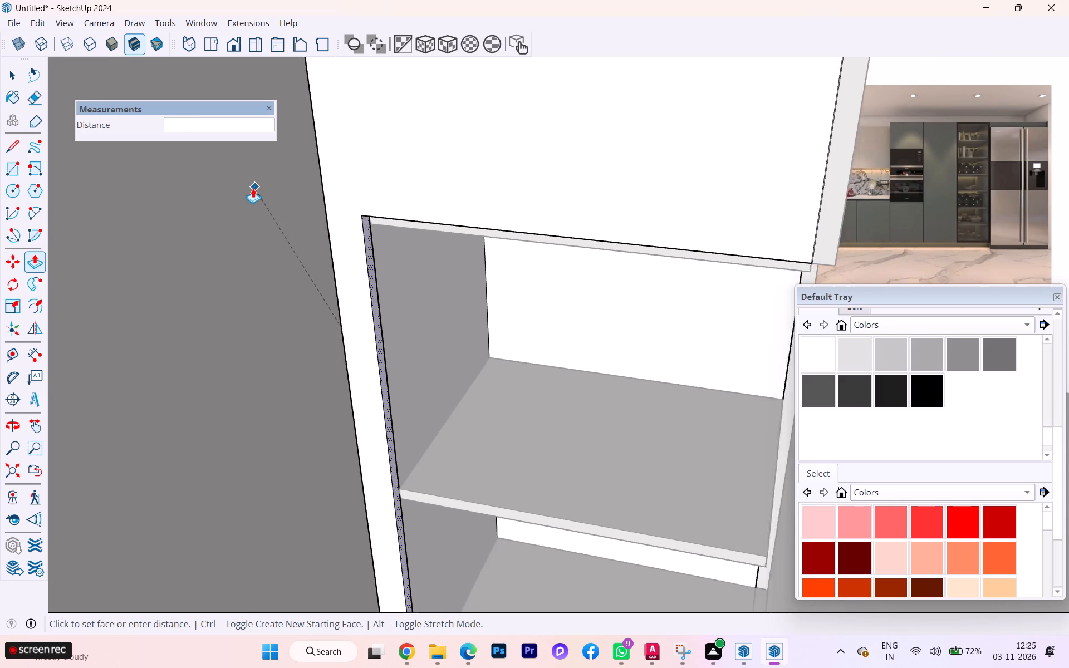
{"action": "scroll", "coordinate": [262, 200], "scroll_direction": "down", "scroll_amount": 4}
{"action": "left_click", "coordinate": [279, 215]}
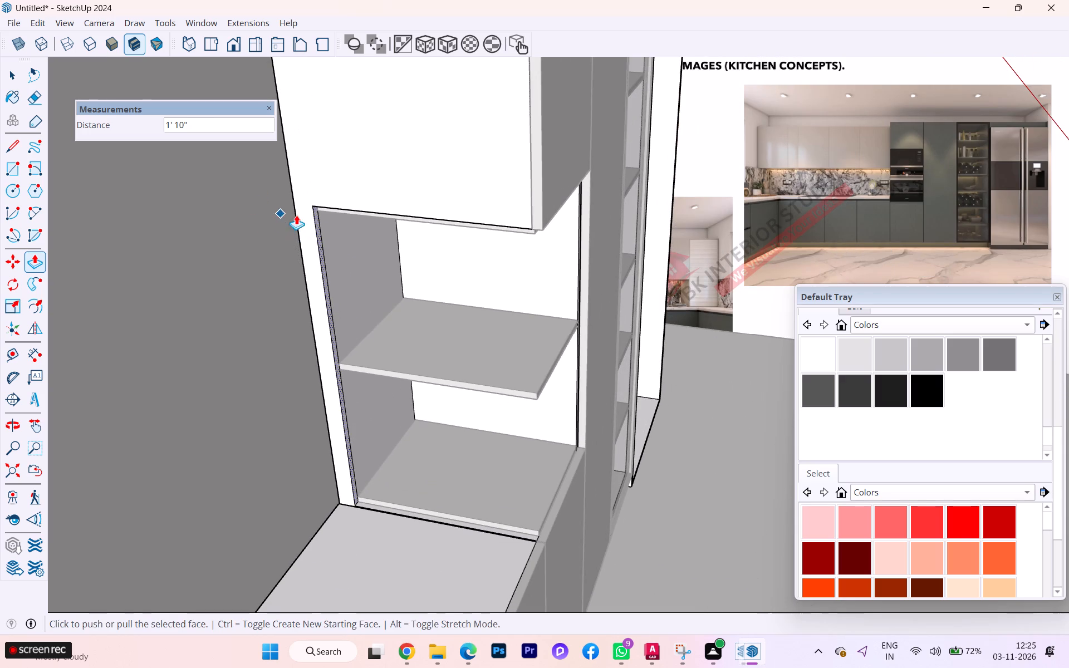
Push the remaining countertop-side panel strip back another 2" to the wall.
{"action": "scroll", "coordinate": [342, 212], "scroll_direction": "up", "scroll_amount": 4}
{"action": "scroll", "coordinate": [342, 212], "scroll_direction": "down", "scroll_amount": 3}
{"action": "scroll", "coordinate": [342, 212], "scroll_direction": "up", "scroll_amount": 10}
{"action": "scroll", "coordinate": [301, 220], "scroll_direction": "down", "scroll_amount": 2}
{"action": "scroll", "coordinate": [301, 220], "scroll_direction": "up", "scroll_amount": 4}
{"action": "middle_click_drag", "start_coordinate": [331, 219], "coordinate": [273, 113]}
{"action": "scroll", "coordinate": [281, 109], "scroll_direction": "up", "scroll_amount": 4}
{"action": "scroll", "coordinate": [283, 108], "scroll_direction": "down", "scroll_amount": 3}
{"action": "scroll", "coordinate": [285, 107], "scroll_direction": "up", "scroll_amount": 1}
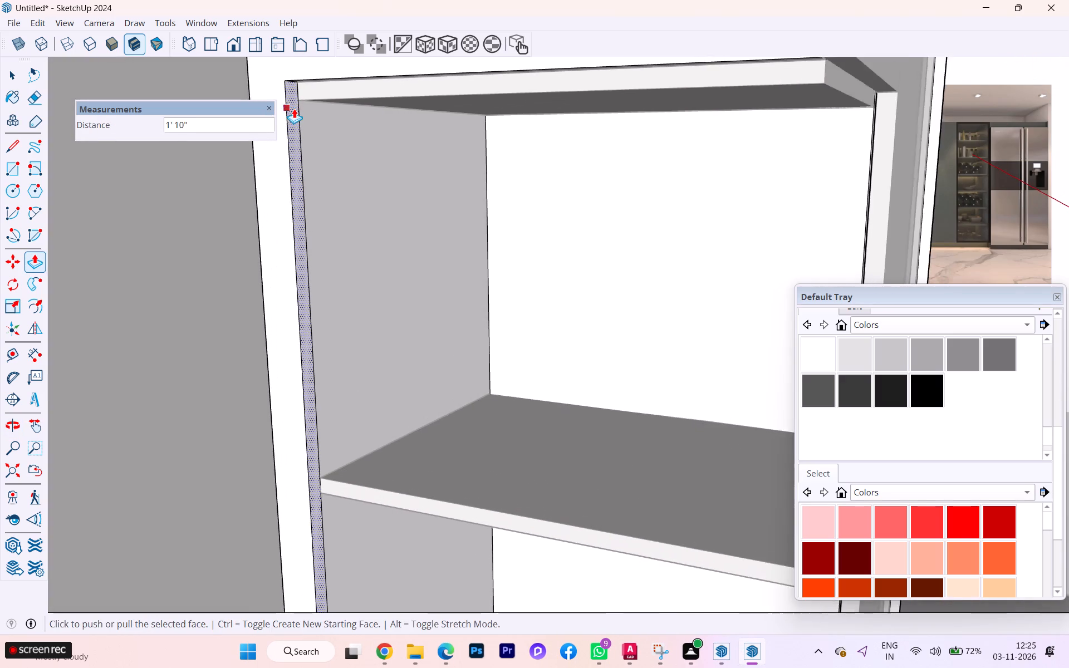
{"action": "scroll", "coordinate": [294, 109], "scroll_direction": "up", "scroll_amount": 1}
{"action": "left_click", "coordinate": [297, 119]}
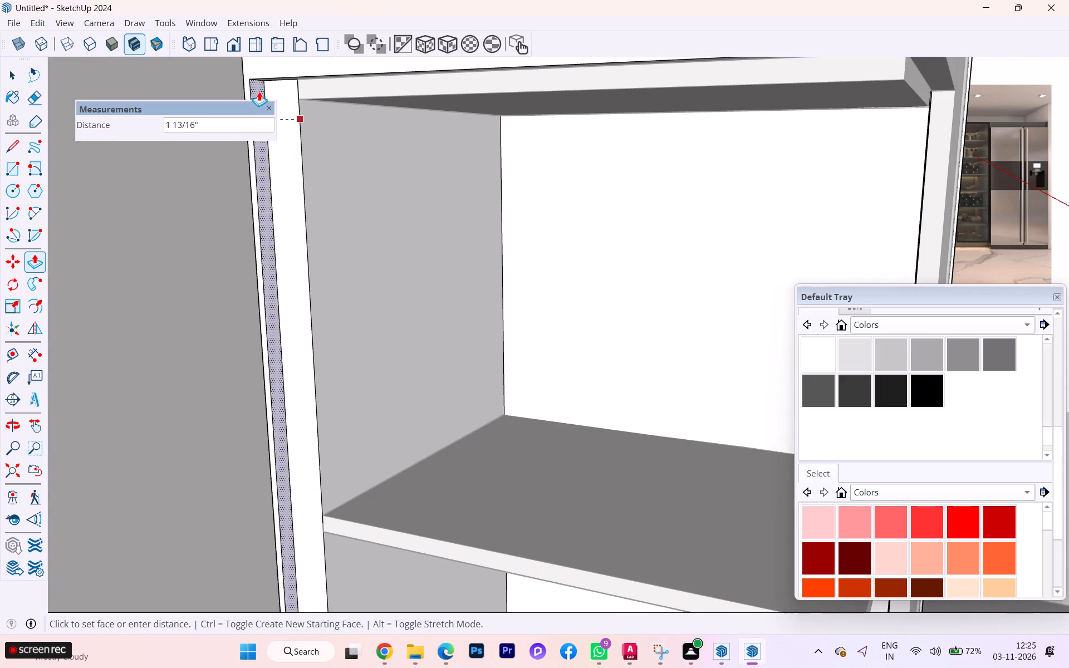
{"action": "scroll", "coordinate": [251, 88], "scroll_direction": "up", "scroll_amount": 1}
{"action": "left_click", "coordinate": [246, 81]}
Push the front edge face of the shelf side panel beside the tall cabinet back 1' 10" to the back panel.
{"action": "scroll", "coordinate": [286, 105], "scroll_direction": "down", "scroll_amount": 10}
{"action": "scroll", "coordinate": [301, 191], "scroll_direction": "up", "scroll_amount": 2}
{"action": "scroll", "coordinate": [303, 192], "scroll_direction": "down", "scroll_amount": 1}
{"action": "scroll", "coordinate": [305, 194], "scroll_direction": "up", "scroll_amount": 1}
{"action": "scroll", "coordinate": [307, 194], "scroll_direction": "down", "scroll_amount": 1}
{"action": "middle_click_drag", "start_coordinate": [307, 194], "coordinate": [283, 197]}
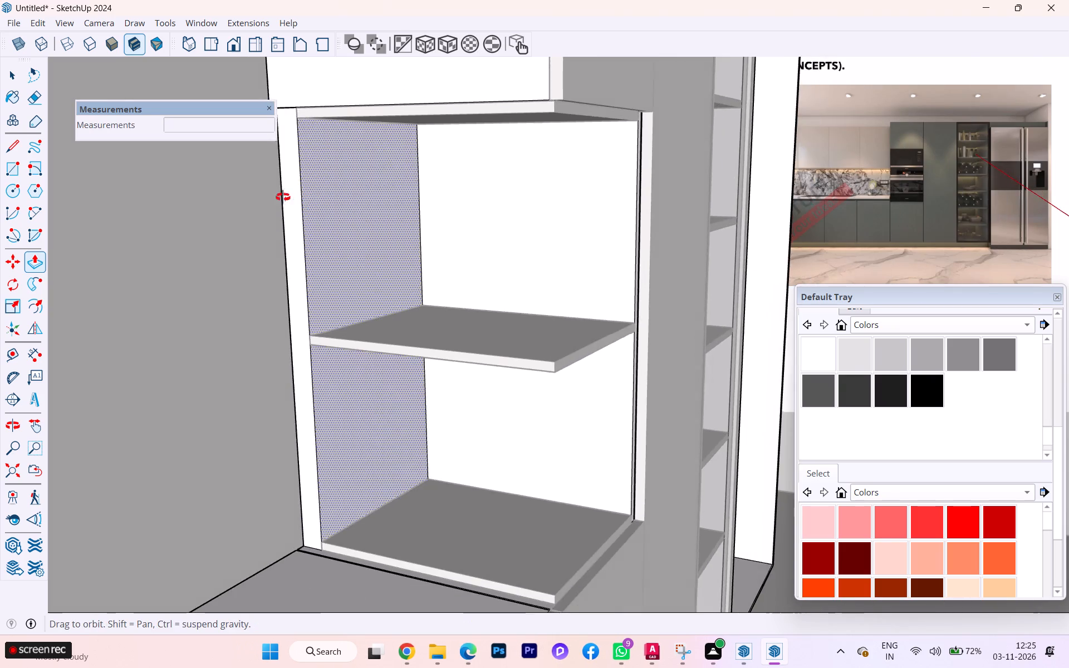
{"action": "middle_click_drag", "start_coordinate": [283, 197], "coordinate": [191, 229]}
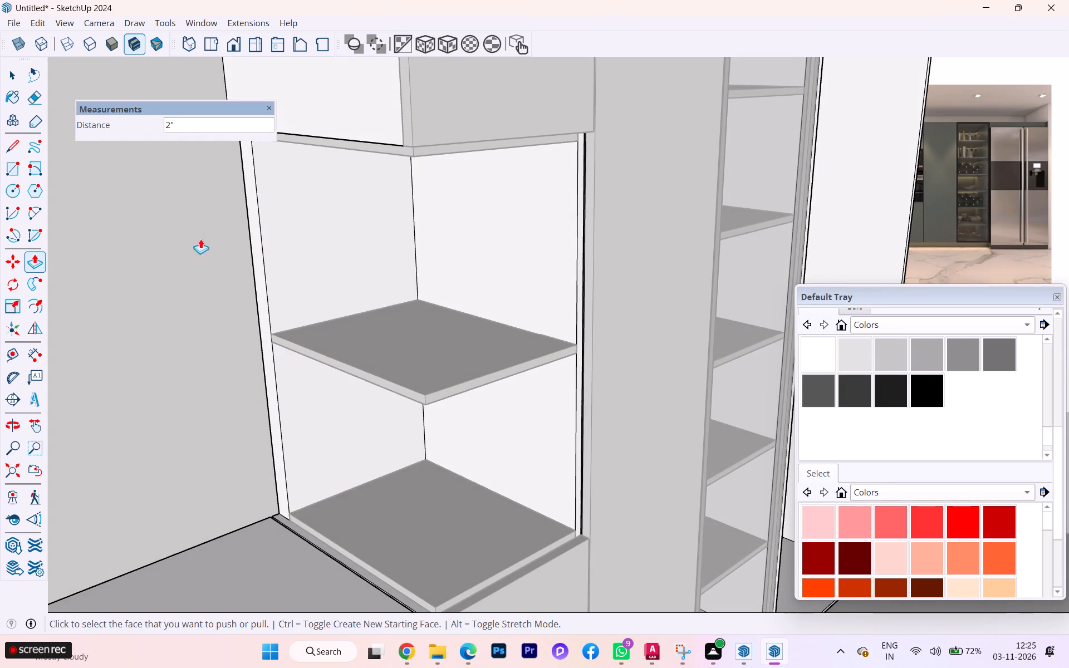
{"action": "scroll", "coordinate": [200, 239], "scroll_direction": "down", "scroll_amount": 2}
{"action": "scroll", "coordinate": [199, 239], "scroll_direction": "up", "scroll_amount": 2}
{"action": "scroll", "coordinate": [199, 240], "scroll_direction": "down", "scroll_amount": 11}
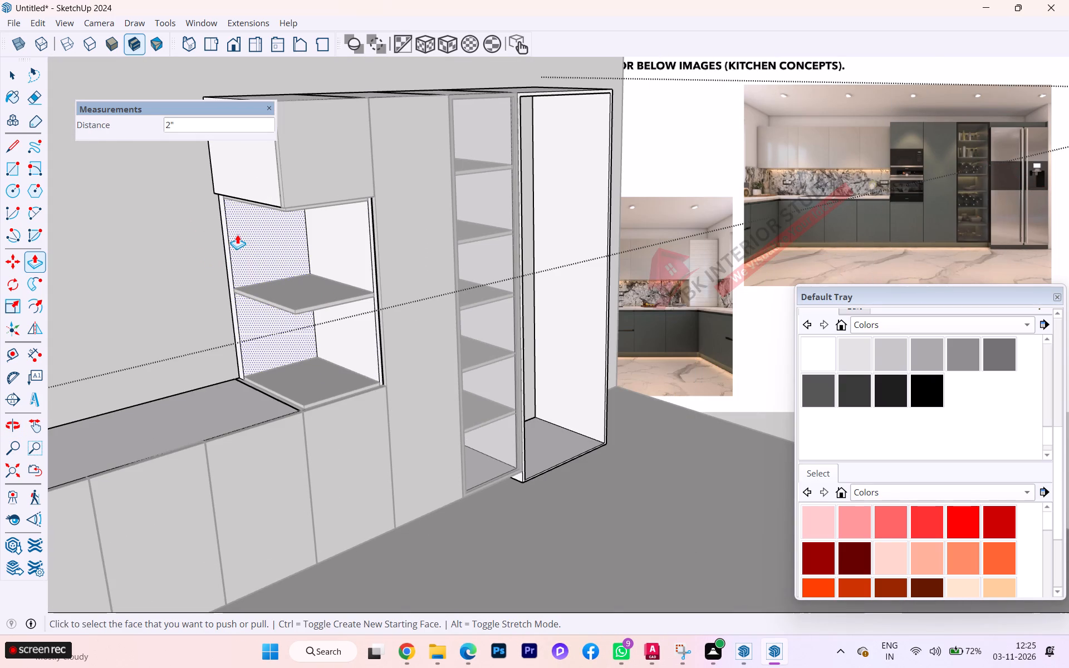
{"action": "scroll", "coordinate": [341, 247], "scroll_direction": "up", "scroll_amount": 1}
{"action": "scroll", "coordinate": [371, 259], "scroll_direction": "down", "scroll_amount": 1}
{"action": "scroll", "coordinate": [371, 259], "scroll_direction": "up", "scroll_amount": 5}
{"action": "left_click", "coordinate": [376, 245]}
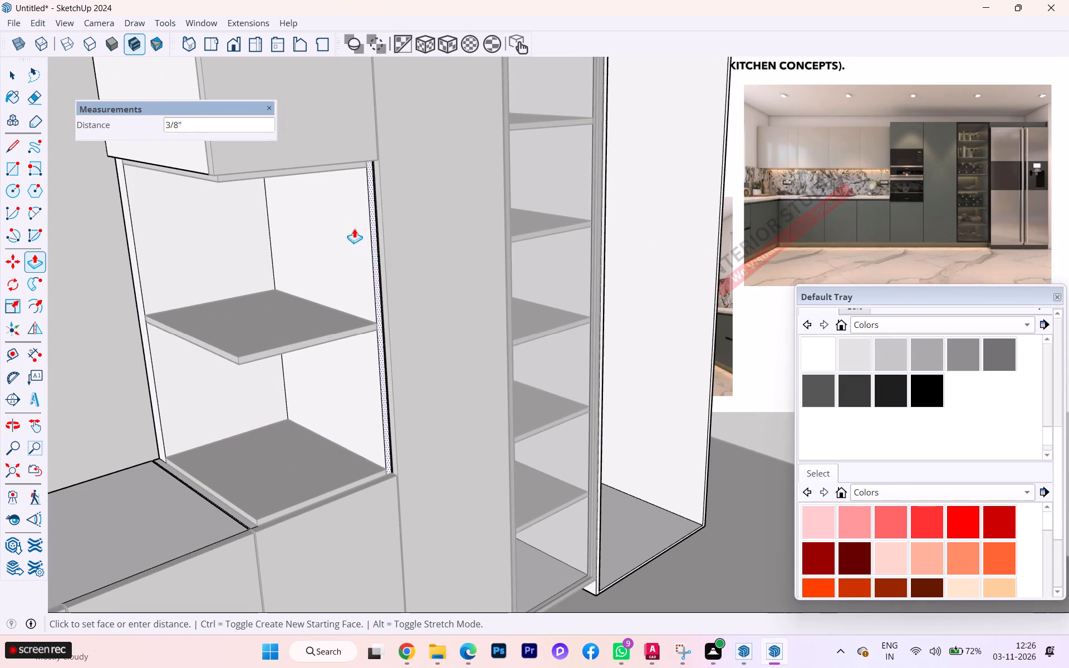
{"action": "left_click", "coordinate": [257, 197]}
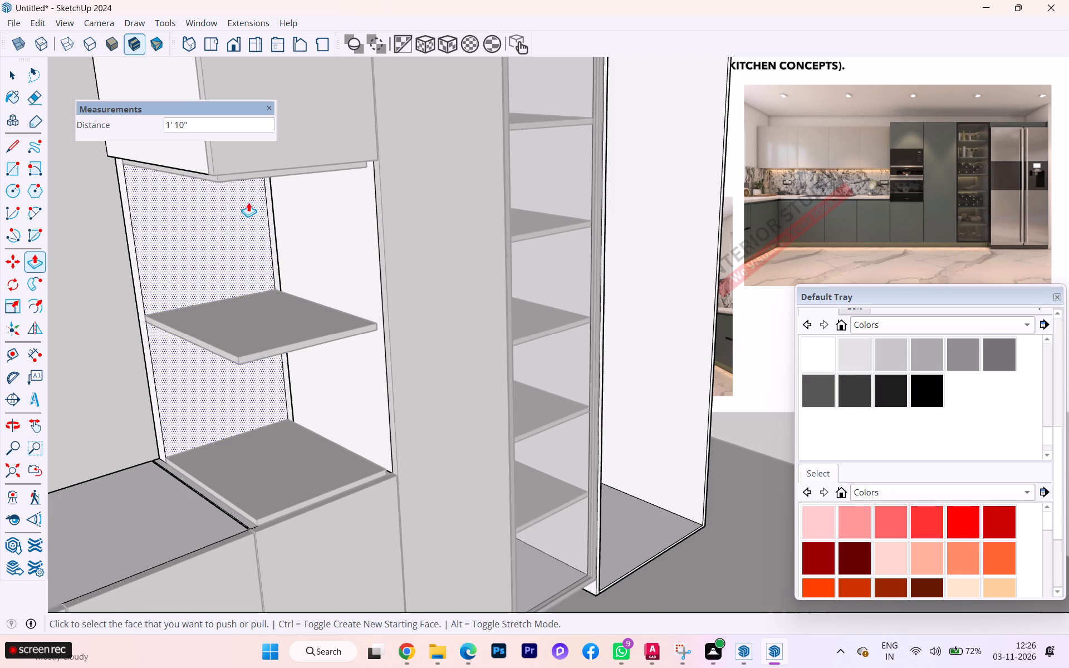
Pull the countertop-side edge face of the open-shelf unit's back panel outward about 3/4" toward the countertop.
{"action": "scroll", "coordinate": [241, 209], "scroll_direction": "up", "scroll_amount": 1}
{"action": "scroll", "coordinate": [241, 209], "scroll_direction": "down", "scroll_amount": 1}
{"action": "scroll", "coordinate": [241, 209], "scroll_direction": "up", "scroll_amount": 6}
{"action": "scroll", "coordinate": [249, 254], "scroll_direction": "down", "scroll_amount": 1}
{"action": "scroll", "coordinate": [249, 254], "scroll_direction": "up", "scroll_amount": 2}
{"action": "scroll", "coordinate": [280, 257], "scroll_direction": "down", "scroll_amount": 3}
{"action": "scroll", "coordinate": [314, 263], "scroll_direction": "up", "scroll_amount": 1}
{"action": "scroll", "coordinate": [317, 264], "scroll_direction": "down", "scroll_amount": 7}
{"action": "middle_click_drag", "start_coordinate": [324, 271], "coordinate": [398, 286]}
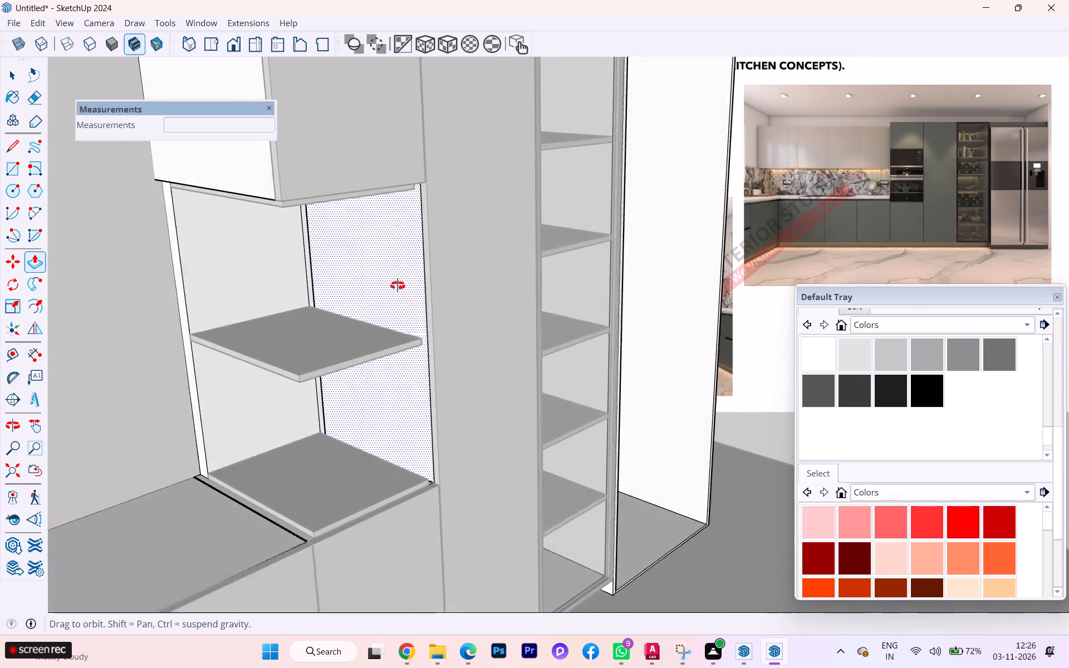
{"action": "middle_click_drag", "start_coordinate": [398, 286], "coordinate": [286, 314]}
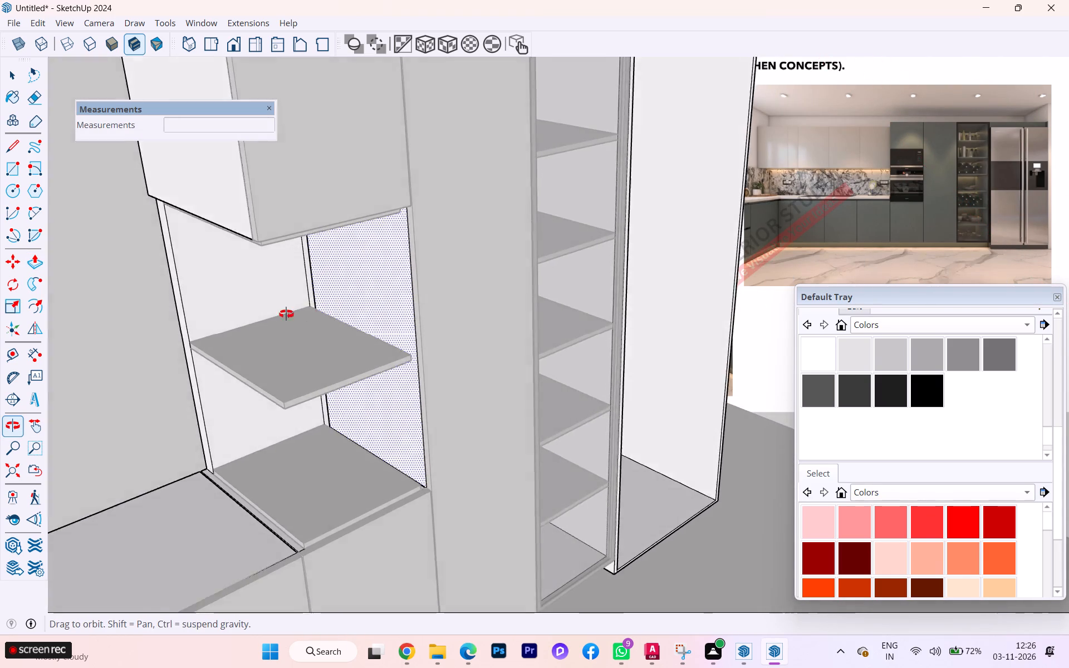
{"action": "middle_click_drag", "start_coordinate": [286, 314], "coordinate": [393, 362]}
{"action": "scroll", "coordinate": [242, 539], "scroll_direction": "up", "scroll_amount": 6}
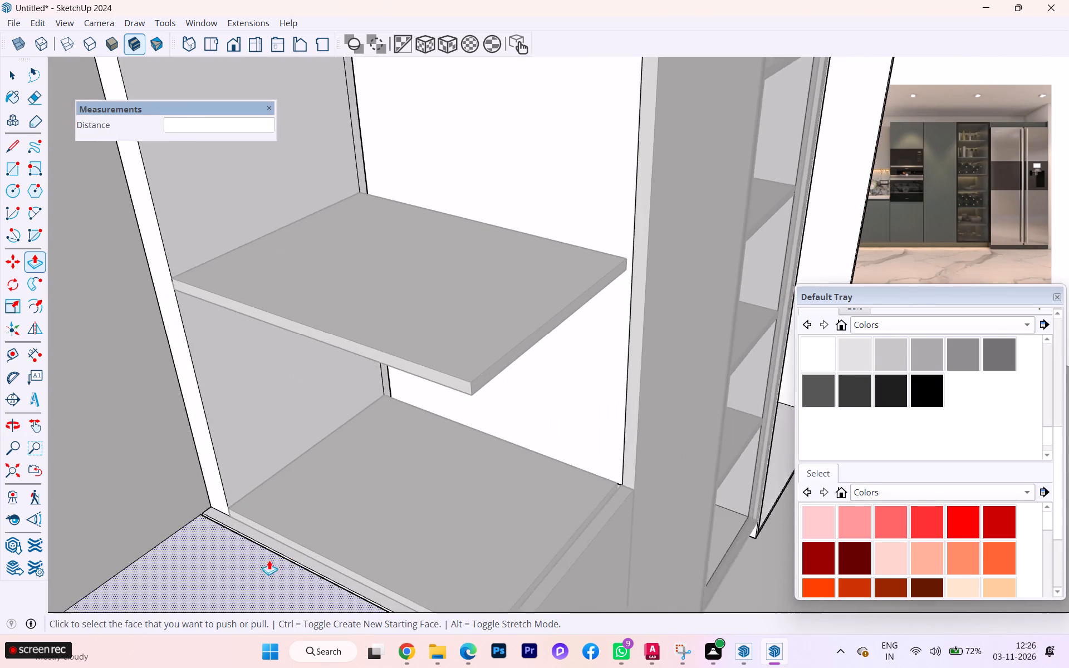
{"action": "scroll", "coordinate": [269, 560], "scroll_direction": "up", "scroll_amount": 3}
{"action": "scroll", "coordinate": [288, 537], "scroll_direction": "down", "scroll_amount": 2}
{"action": "scroll", "coordinate": [287, 536], "scroll_direction": "up", "scroll_amount": 3}
{"action": "scroll", "coordinate": [277, 536], "scroll_direction": "down", "scroll_amount": 1}
{"action": "scroll", "coordinate": [216, 524], "scroll_direction": "up", "scroll_amount": 3}
{"action": "scroll", "coordinate": [214, 523], "scroll_direction": "down", "scroll_amount": 1}
{"action": "scroll", "coordinate": [214, 523], "scroll_direction": "up", "scroll_amount": 12}
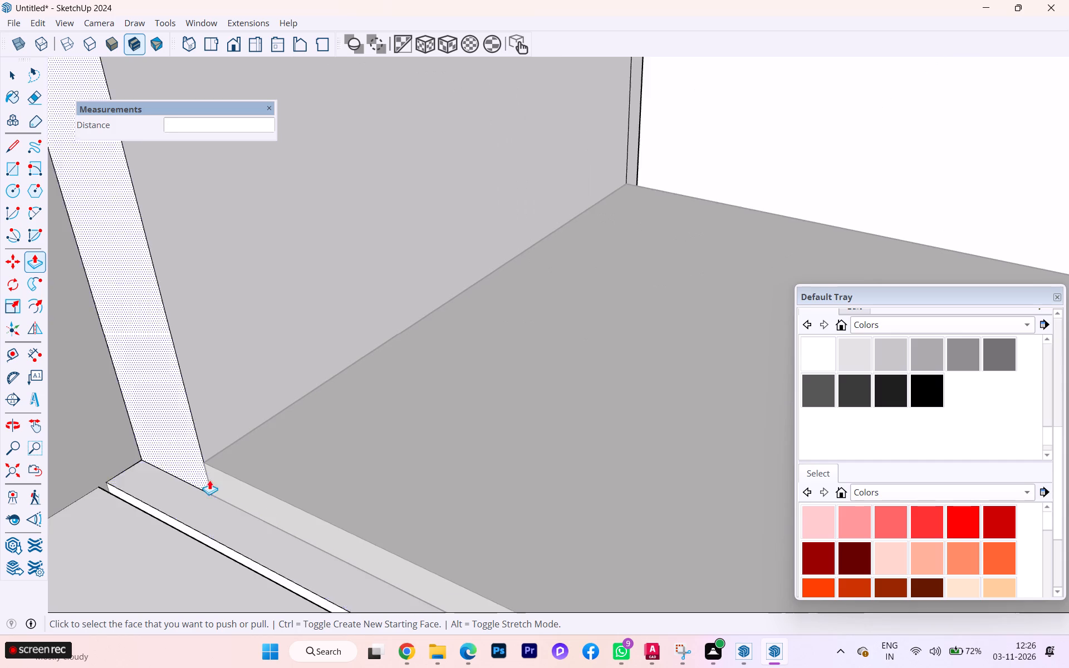
{"action": "scroll", "coordinate": [209, 480], "scroll_direction": "up", "scroll_amount": 3}
{"action": "left_click", "coordinate": [141, 420]}
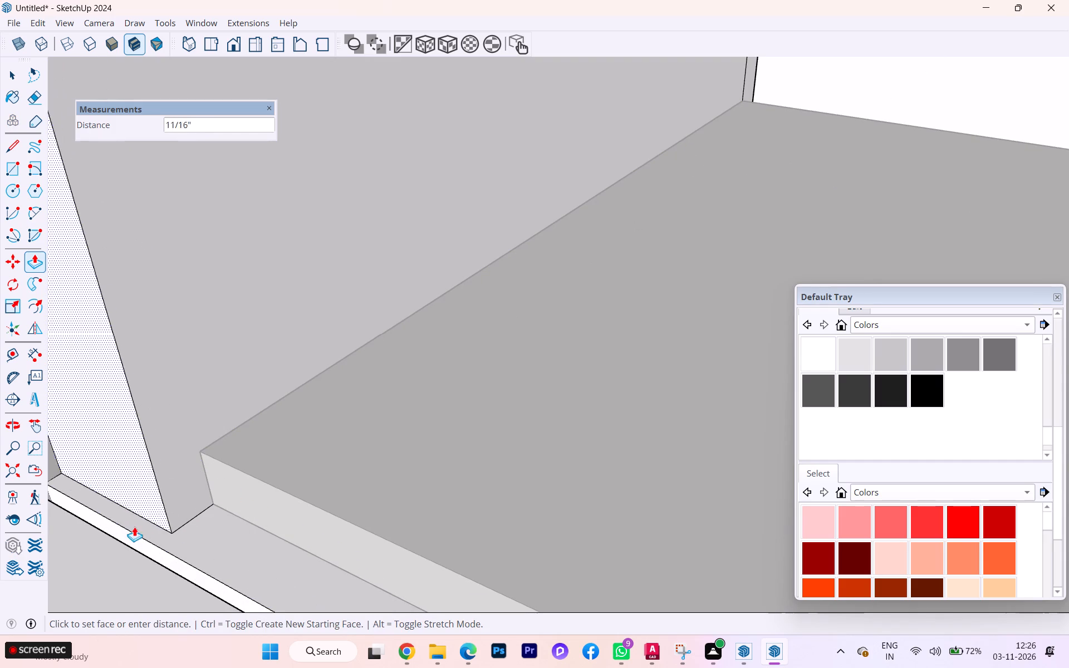
{"action": "left_click", "coordinate": [150, 542]}
Examine the open-shelf unit's countertop side, from the back panel's edge and bottom shelf corner up to the upper cabinet.
{"action": "scroll", "coordinate": [236, 415], "scroll_direction": "down", "scroll_amount": 1}
{"action": "scroll", "coordinate": [236, 415], "scroll_direction": "up", "scroll_amount": 1}
{"action": "scroll", "coordinate": [236, 415], "scroll_direction": "down", "scroll_amount": 4}
{"action": "scroll", "coordinate": [234, 414], "scroll_direction": "up", "scroll_amount": 2}
{"action": "scroll", "coordinate": [234, 414], "scroll_direction": "down", "scroll_amount": 5}
{"action": "scroll", "coordinate": [234, 414], "scroll_direction": "up", "scroll_amount": 2}
{"action": "scroll", "coordinate": [234, 410], "scroll_direction": "down", "scroll_amount": 1}
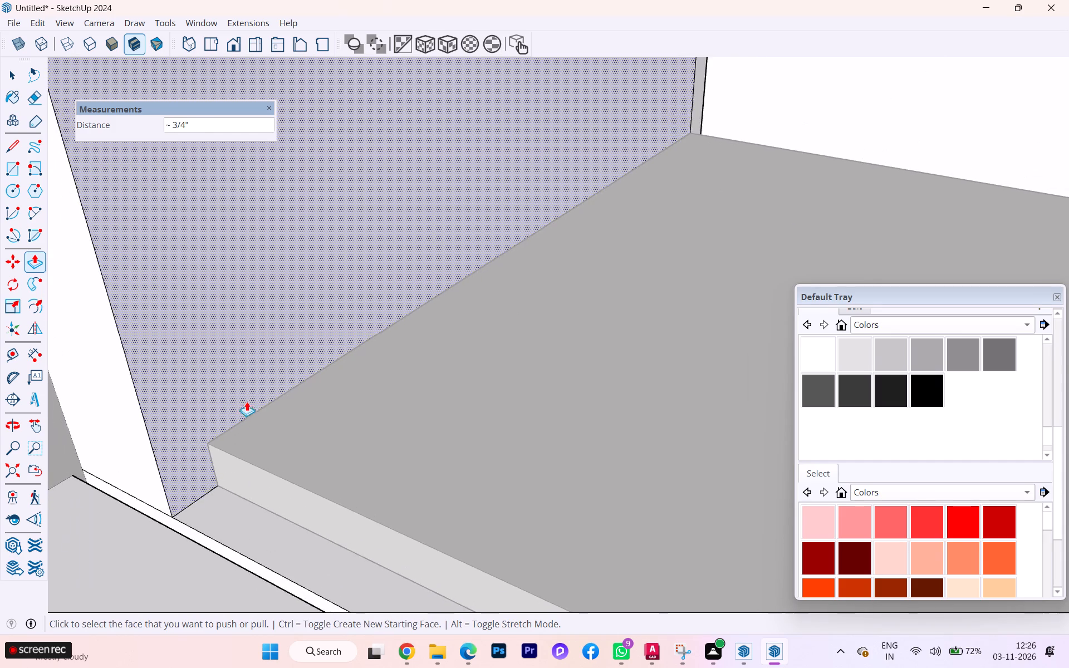
{"action": "scroll", "coordinate": [234, 381], "scroll_direction": "down", "scroll_amount": 9}
{"action": "scroll", "coordinate": [199, 358], "scroll_direction": "up", "scroll_amount": 2}
{"action": "scroll", "coordinate": [199, 358], "scroll_direction": "down", "scroll_amount": 1}
{"action": "scroll", "coordinate": [198, 358], "scroll_direction": "up", "scroll_amount": 3}
{"action": "scroll", "coordinate": [198, 358], "scroll_direction": "down", "scroll_amount": 5}
{"action": "scroll", "coordinate": [168, 369], "scroll_direction": "up", "scroll_amount": 1}
{"action": "scroll", "coordinate": [167, 370], "scroll_direction": "down", "scroll_amount": 1}
{"action": "scroll", "coordinate": [167, 370], "scroll_direction": "up", "scroll_amount": 3}
{"action": "scroll", "coordinate": [167, 370], "scroll_direction": "down", "scroll_amount": 4}
{"action": "scroll", "coordinate": [170, 379], "scroll_direction": "up", "scroll_amount": 2}
{"action": "scroll", "coordinate": [171, 379], "scroll_direction": "down", "scroll_amount": 4}
{"action": "scroll", "coordinate": [231, 416], "scroll_direction": "down", "scroll_amount": 3}
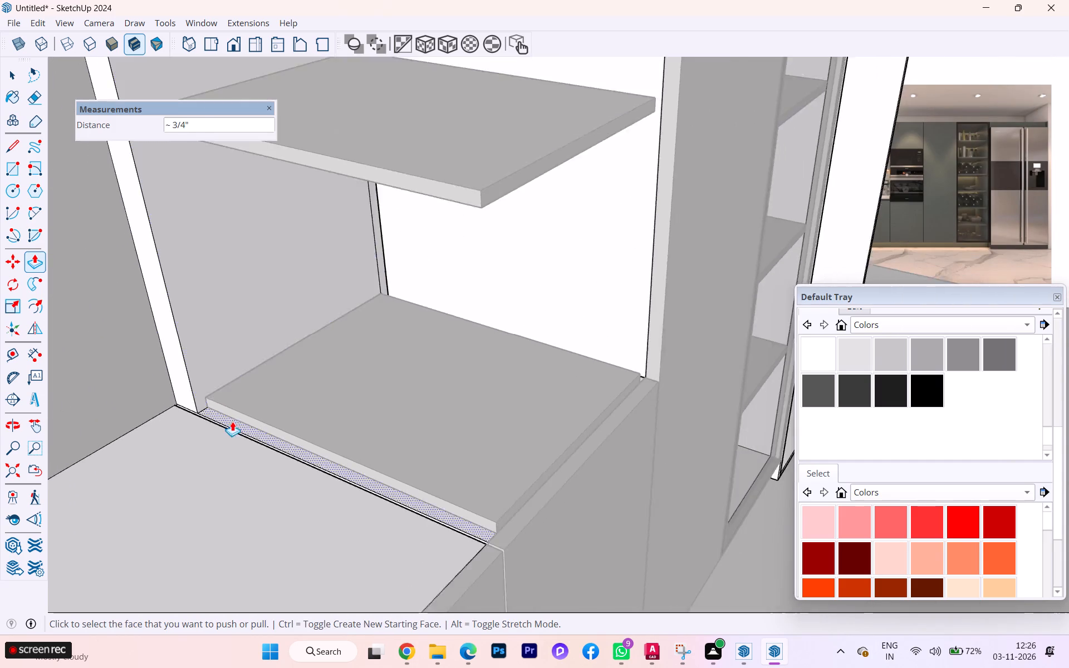
{"action": "scroll", "coordinate": [232, 421], "scroll_direction": "down", "scroll_amount": 6}
{"action": "scroll", "coordinate": [245, 435], "scroll_direction": "up", "scroll_amount": 7}
{"action": "scroll", "coordinate": [245, 436], "scroll_direction": "down", "scroll_amount": 3}
{"action": "scroll", "coordinate": [246, 436], "scroll_direction": "up", "scroll_amount": 1}
{"action": "scroll", "coordinate": [246, 436], "scroll_direction": "down", "scroll_amount": 5}
{"action": "scroll", "coordinate": [243, 402], "scroll_direction": "up", "scroll_amount": 1}
{"action": "scroll", "coordinate": [243, 402], "scroll_direction": "down", "scroll_amount": 3}
{"action": "scroll", "coordinate": [243, 402], "scroll_direction": "up", "scroll_amount": 5}
{"action": "scroll", "coordinate": [243, 402], "scroll_direction": "down", "scroll_amount": 2}
{"action": "scroll", "coordinate": [243, 402], "scroll_direction": "up", "scroll_amount": 3}
{"action": "scroll", "coordinate": [244, 398], "scroll_direction": "down", "scroll_amount": 4}
{"action": "scroll", "coordinate": [244, 398], "scroll_direction": "up", "scroll_amount": 1}
{"action": "scroll", "coordinate": [244, 398], "scroll_direction": "down", "scroll_amount": 3}
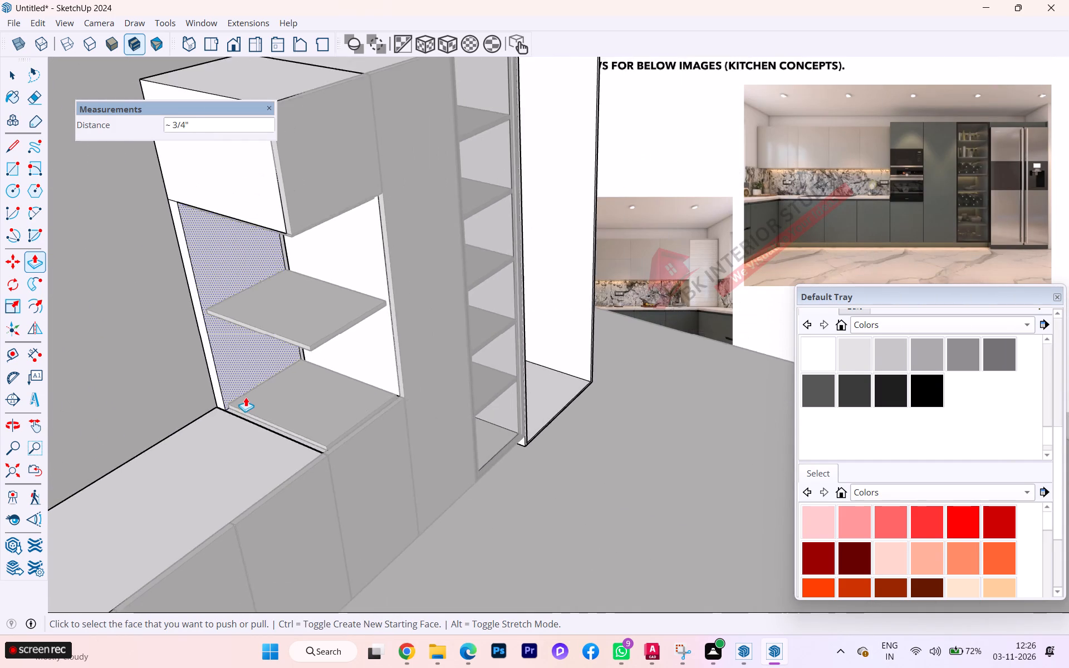
{"action": "scroll", "coordinate": [247, 396], "scroll_direction": "down", "scroll_amount": 4}
{"action": "scroll", "coordinate": [247, 399], "scroll_direction": "up", "scroll_amount": 2}
{"action": "scroll", "coordinate": [247, 400], "scroll_direction": "down", "scroll_amount": 4}
{"action": "scroll", "coordinate": [254, 253], "scroll_direction": "up", "scroll_amount": 1}
{"action": "scroll", "coordinate": [254, 253], "scroll_direction": "down", "scroll_amount": 1}
{"action": "scroll", "coordinate": [254, 252], "scroll_direction": "up", "scroll_amount": 10}
{"action": "scroll", "coordinate": [269, 273], "scroll_direction": "down", "scroll_amount": 1}
{"action": "scroll", "coordinate": [268, 273], "scroll_direction": "up", "scroll_amount": 4}
{"action": "scroll", "coordinate": [266, 273], "scroll_direction": "down", "scroll_amount": 1}
{"action": "scroll", "coordinate": [264, 273], "scroll_direction": "up", "scroll_amount": 4}
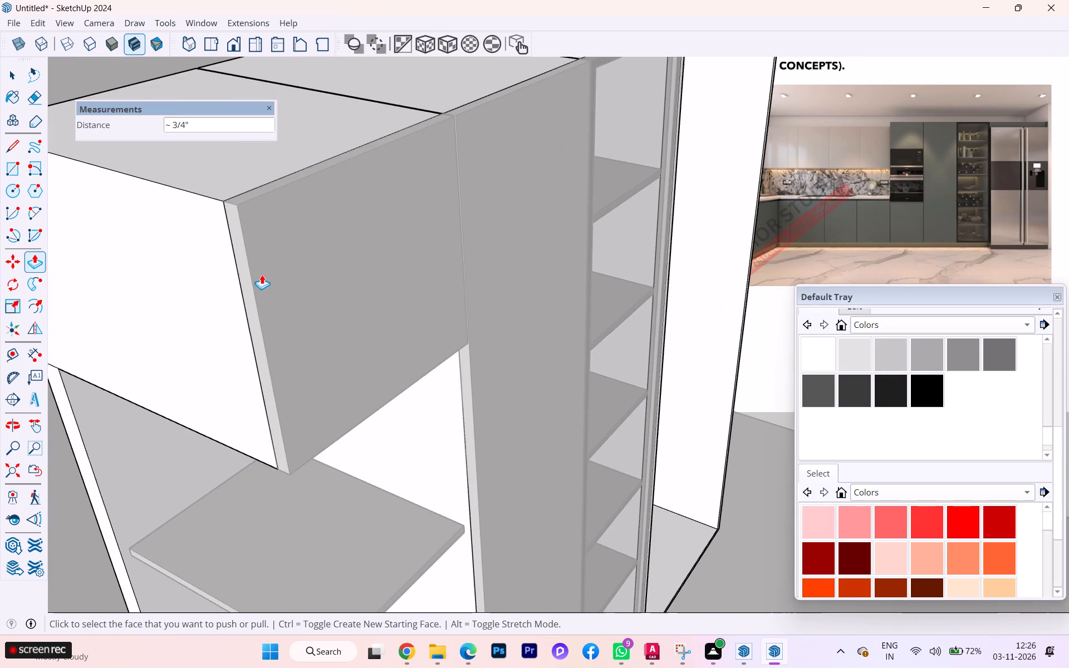
{"action": "scroll", "coordinate": [249, 288], "scroll_direction": "down", "scroll_amount": 4}
{"action": "middle_click_drag", "start_coordinate": [248, 285], "coordinate": [444, 271]}
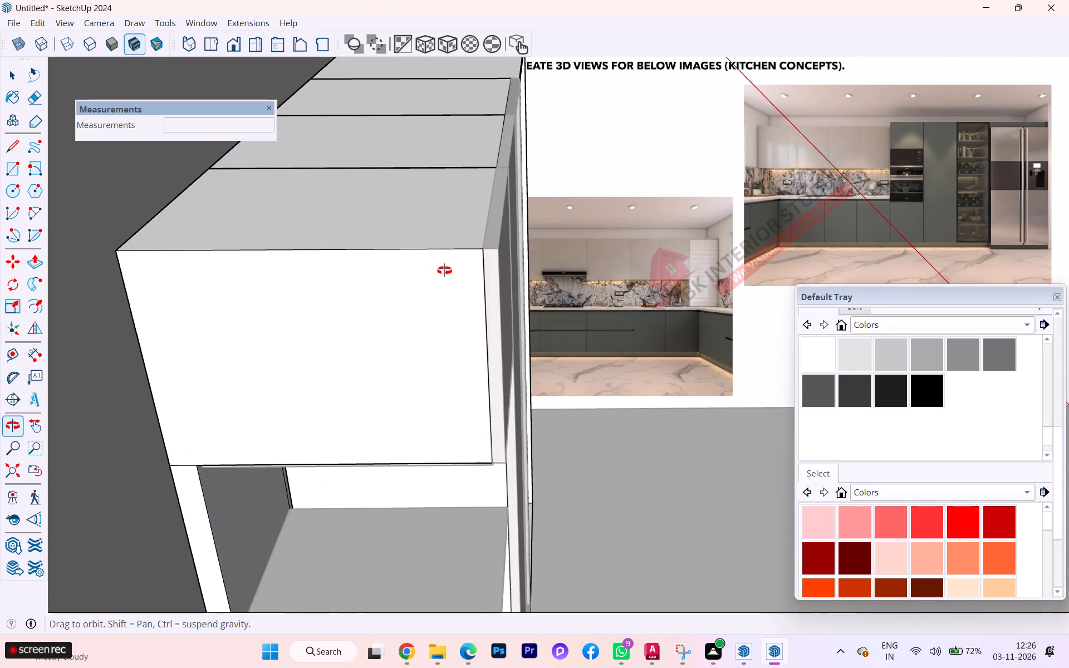
{"action": "middle_click_drag", "start_coordinate": [444, 271], "coordinate": [106, 219]}
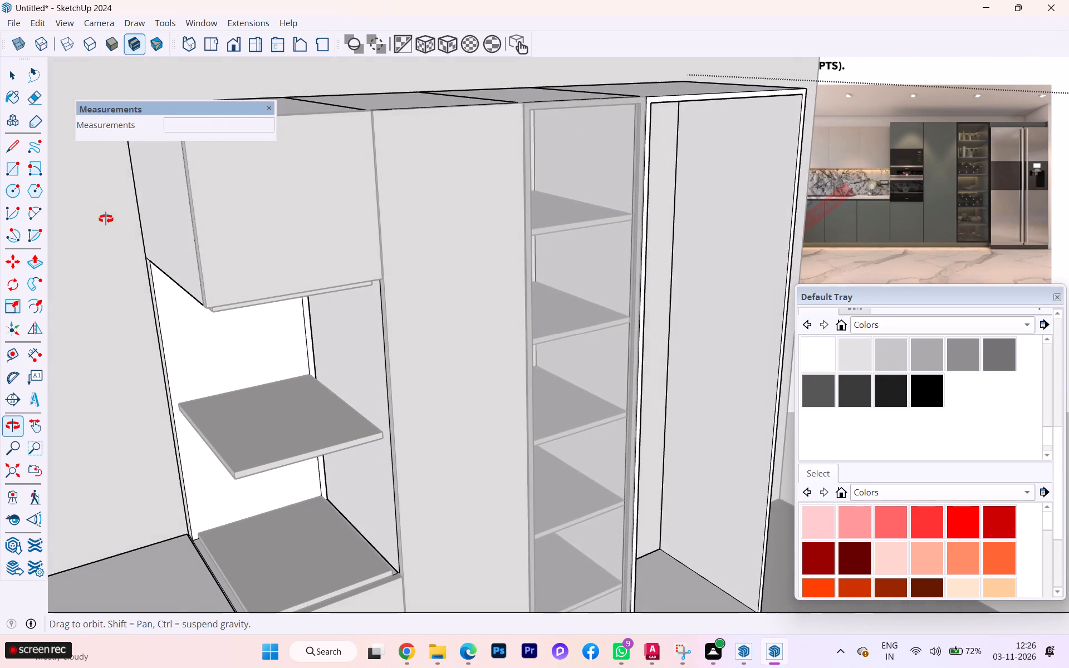
{"action": "middle_click_drag", "start_coordinate": [106, 219], "coordinate": [401, 297]}
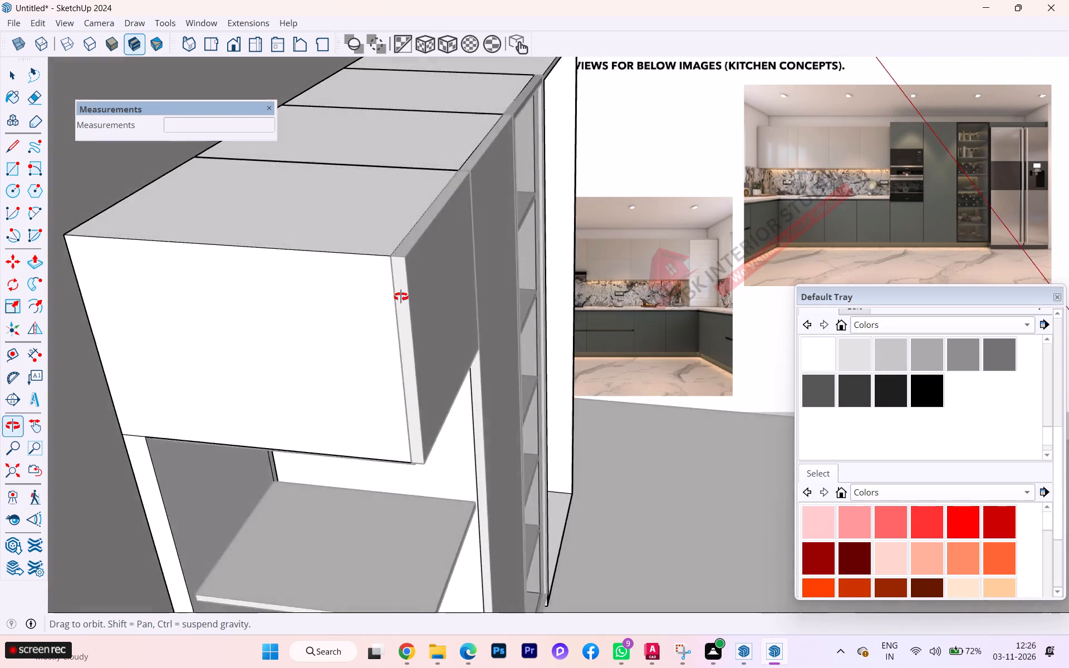
{"action": "middle_click_drag", "start_coordinate": [401, 297], "coordinate": [420, 304]}
{"action": "scroll", "coordinate": [183, 441], "scroll_direction": "up", "scroll_amount": 2}
{"action": "scroll", "coordinate": [182, 442], "scroll_direction": "down", "scroll_amount": 2}
{"action": "scroll", "coordinate": [182, 442], "scroll_direction": "up", "scroll_amount": 5}
{"action": "scroll", "coordinate": [189, 443], "scroll_direction": "down", "scroll_amount": 1}
{"action": "scroll", "coordinate": [189, 444], "scroll_direction": "up", "scroll_amount": 2}
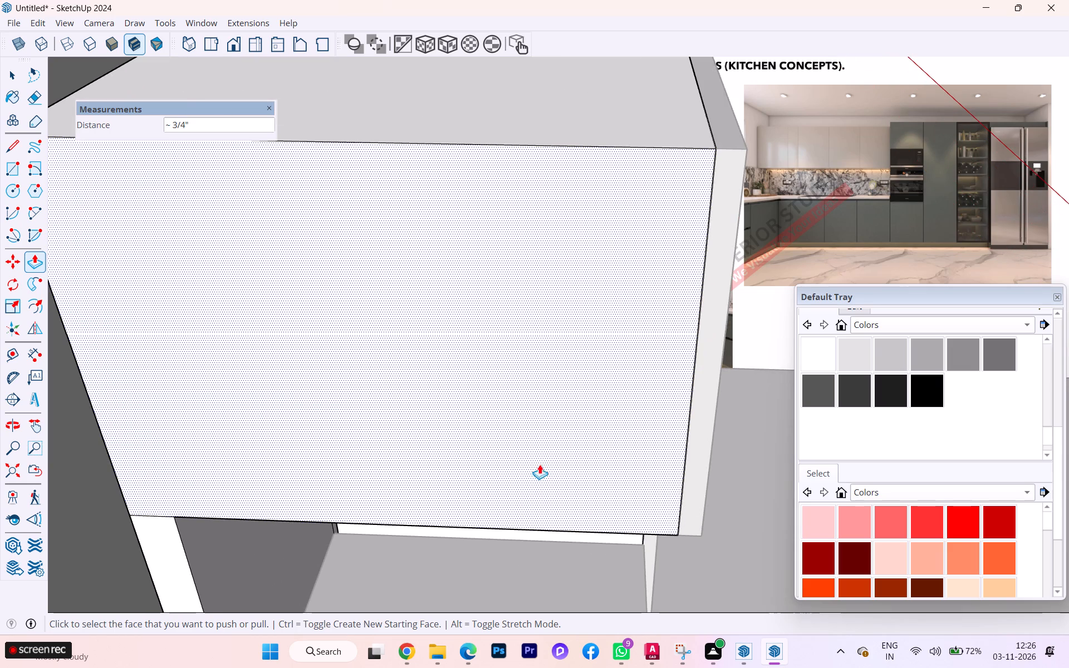
{"action": "scroll", "coordinate": [555, 457], "scroll_direction": "down", "scroll_amount": 1}
{"action": "middle_click_drag", "start_coordinate": [521, 461], "coordinate": [313, 470]}
{"action": "scroll", "coordinate": [484, 240], "scroll_direction": "up", "scroll_amount": 2}
{"action": "scroll", "coordinate": [483, 238], "scroll_direction": "down", "scroll_amount": 1}
{"action": "scroll", "coordinate": [483, 238], "scroll_direction": "up", "scroll_amount": 1}
{"action": "scroll", "coordinate": [483, 238], "scroll_direction": "down", "scroll_amount": 2}
{"action": "scroll", "coordinate": [483, 238], "scroll_direction": "up", "scroll_amount": 2}
{"action": "scroll", "coordinate": [243, 134], "scroll_direction": "down", "scroll_amount": 2}
{"action": "scroll", "coordinate": [230, 149], "scroll_direction": "up", "scroll_amount": 1}
{"action": "scroll", "coordinate": [229, 150], "scroll_direction": "down", "scroll_amount": 1}
{"action": "scroll", "coordinate": [229, 151], "scroll_direction": "up", "scroll_amount": 1}
{"action": "scroll", "coordinate": [229, 151], "scroll_direction": "down", "scroll_amount": 1}
{"action": "scroll", "coordinate": [281, 238], "scroll_direction": "up", "scroll_amount": 1}
{"action": "scroll", "coordinate": [281, 238], "scroll_direction": "down", "scroll_amount": 2}
{"action": "scroll", "coordinate": [282, 240], "scroll_direction": "up", "scroll_amount": 1}
{"action": "scroll", "coordinate": [282, 242], "scroll_direction": "down", "scroll_amount": 4}
{"action": "scroll", "coordinate": [295, 233], "scroll_direction": "up", "scroll_amount": 1}
{"action": "scroll", "coordinate": [295, 233], "scroll_direction": "down", "scroll_amount": 3}
{"action": "scroll", "coordinate": [295, 233], "scroll_direction": "up", "scroll_amount": 2}
{"action": "scroll", "coordinate": [295, 233], "scroll_direction": "down", "scroll_amount": 7}
{"action": "scroll", "coordinate": [292, 263], "scroll_direction": "up", "scroll_amount": 2}
{"action": "scroll", "coordinate": [294, 268], "scroll_direction": "down", "scroll_amount": 2}
{"action": "scroll", "coordinate": [300, 289], "scroll_direction": "up", "scroll_amount": 1}
{"action": "scroll", "coordinate": [301, 292], "scroll_direction": "down", "scroll_amount": 1}
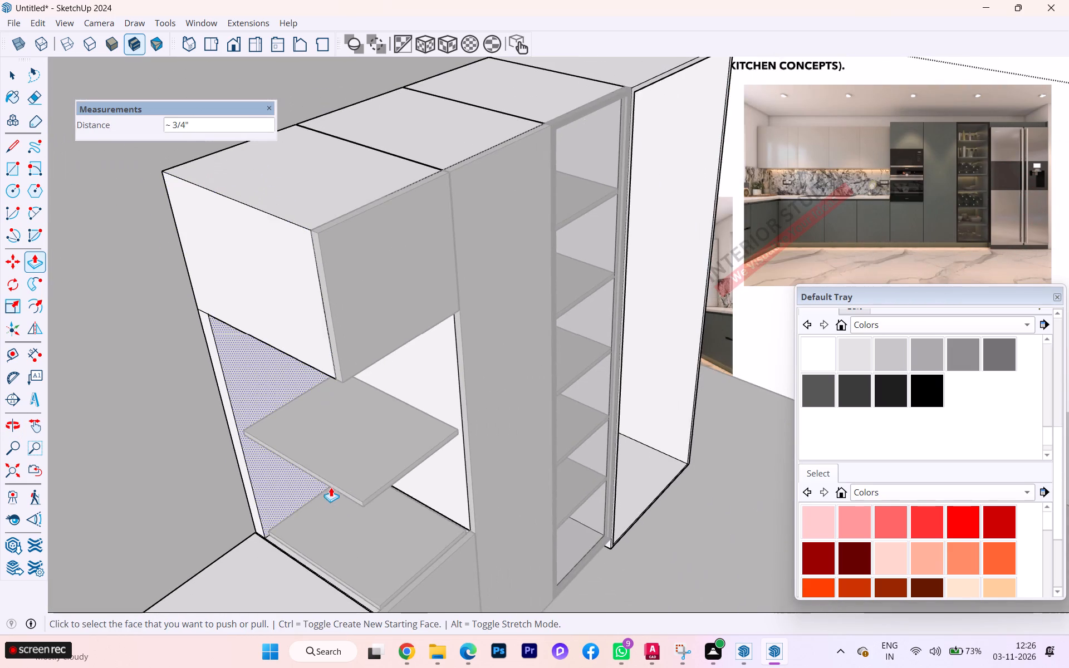
{"action": "scroll", "coordinate": [325, 495], "scroll_direction": "up", "scroll_amount": 3}
{"action": "scroll", "coordinate": [297, 595], "scroll_direction": "up", "scroll_amount": 15}
{"action": "scroll", "coordinate": [197, 386], "scroll_direction": "down", "scroll_amount": 3}
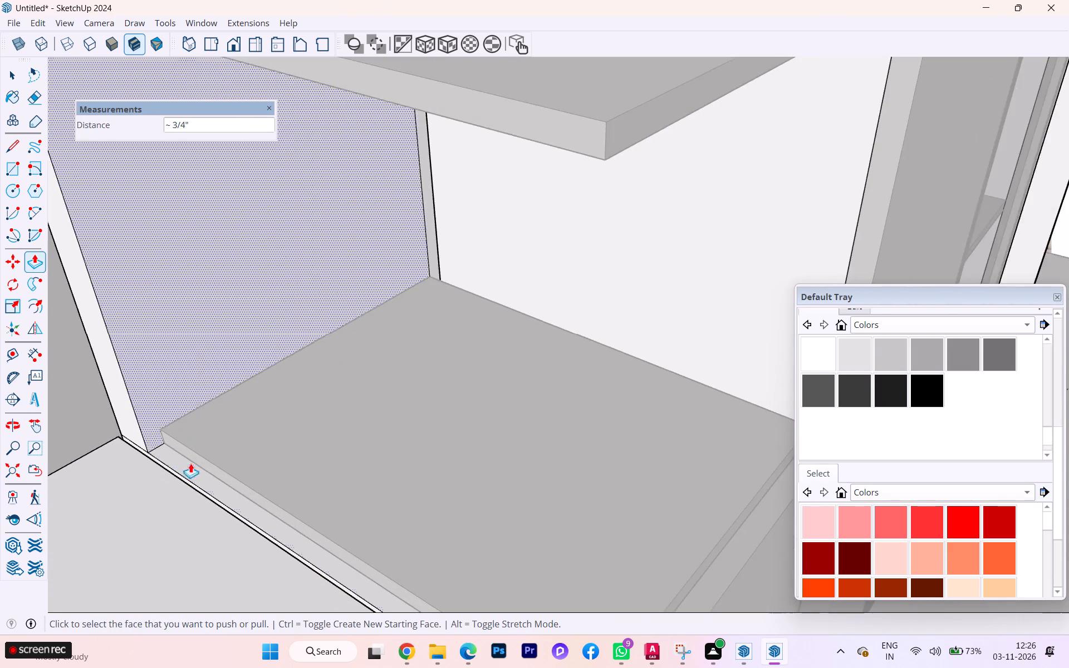
{"action": "scroll", "coordinate": [192, 465], "scroll_direction": "up", "scroll_amount": 5}
{"action": "scroll", "coordinate": [229, 411], "scroll_direction": "down", "scroll_amount": 6}
{"action": "scroll", "coordinate": [167, 412], "scroll_direction": "up", "scroll_amount": 4}
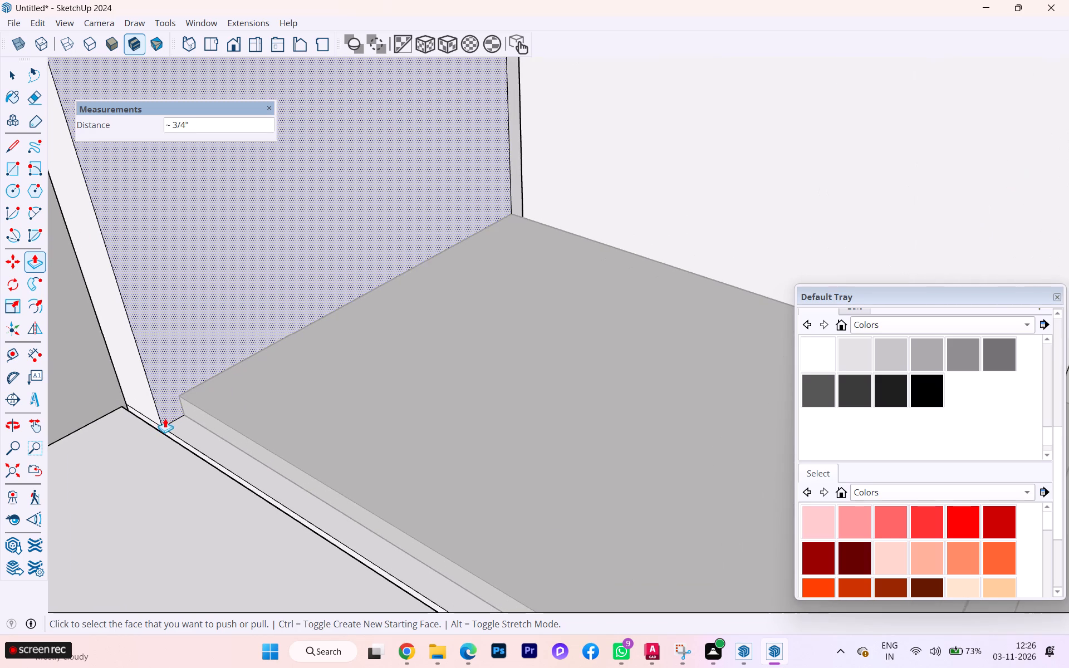
{"action": "scroll", "coordinate": [166, 414], "scroll_direction": "down", "scroll_amount": 4}
{"action": "scroll", "coordinate": [240, 375], "scroll_direction": "down", "scroll_amount": 2}
{"action": "scroll", "coordinate": [240, 375], "scroll_direction": "up", "scroll_amount": 1}
{"action": "scroll", "coordinate": [240, 375], "scroll_direction": "down", "scroll_amount": 1}
{"action": "scroll", "coordinate": [240, 375], "scroll_direction": "up", "scroll_amount": 3}
{"action": "scroll", "coordinate": [240, 375], "scroll_direction": "down", "scroll_amount": 6}
{"action": "scroll", "coordinate": [310, 351], "scroll_direction": "up", "scroll_amount": 2}
{"action": "scroll", "coordinate": [312, 351], "scroll_direction": "down", "scroll_amount": 4}
{"action": "scroll", "coordinate": [538, 360], "scroll_direction": "down", "scroll_amount": 4}
{"action": "scroll", "coordinate": [543, 360], "scroll_direction": "up", "scroll_amount": 1}
{"action": "scroll", "coordinate": [549, 360], "scroll_direction": "down", "scroll_amount": 2}
Examine the front of the open-shelf unit and the underside of its top shelf board below the upper door.
{"action": "middle_click_drag", "start_coordinate": [573, 363], "coordinate": [361, 385]}
{"action": "scroll", "coordinate": [375, 365], "scroll_direction": "down", "scroll_amount": 2}
{"action": "scroll", "coordinate": [375, 365], "scroll_direction": "up", "scroll_amount": 1}
{"action": "scroll", "coordinate": [375, 365], "scroll_direction": "down", "scroll_amount": 4}
{"action": "scroll", "coordinate": [375, 366], "scroll_direction": "up", "scroll_amount": 1}
{"action": "scroll", "coordinate": [451, 166], "scroll_direction": "up", "scroll_amount": 4}
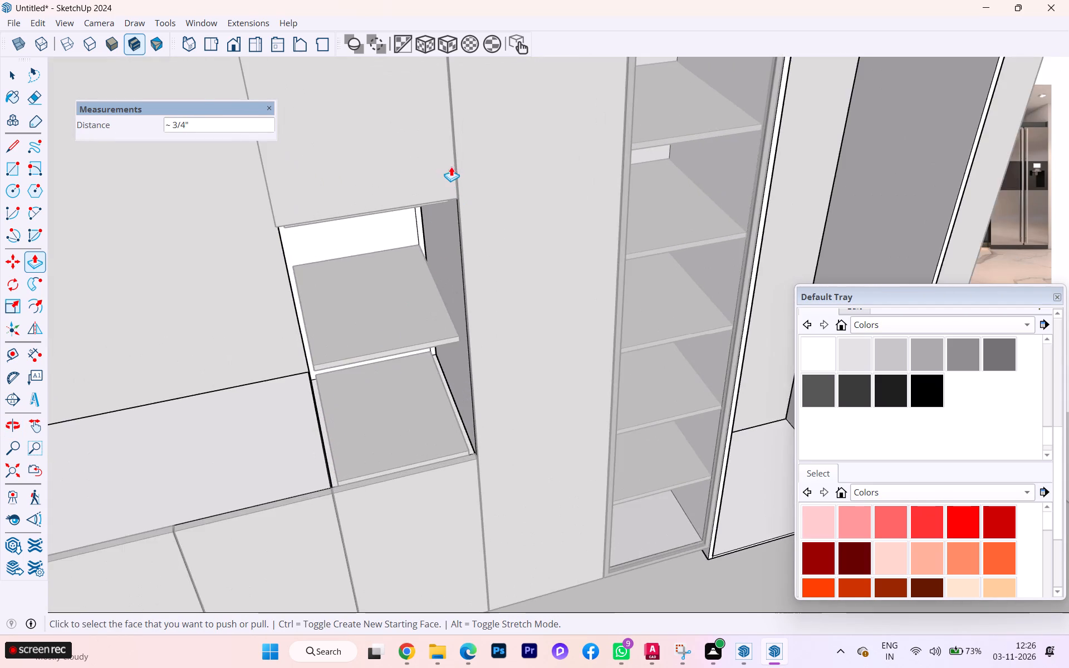
{"action": "scroll", "coordinate": [433, 165], "scroll_direction": "up", "scroll_amount": 2}
{"action": "middle_click_drag", "start_coordinate": [424, 160], "coordinate": [570, 0]}
{"action": "scroll", "coordinate": [422, 155], "scroll_direction": "down", "scroll_amount": 1}
{"action": "scroll", "coordinate": [439, 117], "scroll_direction": "up", "scroll_amount": 5}
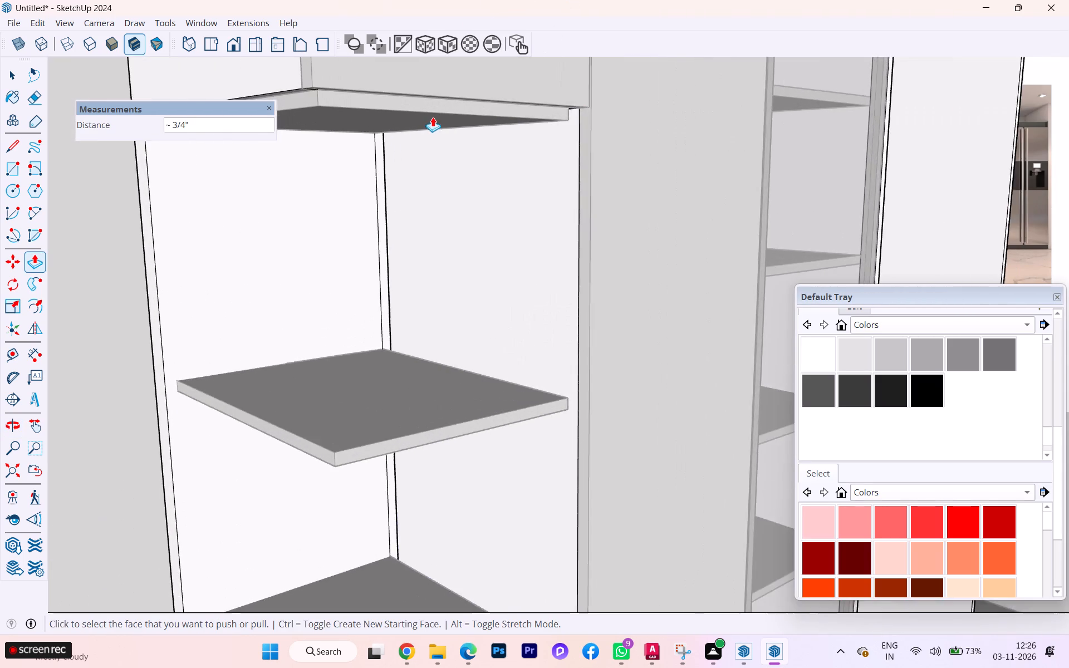
{"action": "scroll", "coordinate": [408, 82], "scroll_direction": "up", "scroll_amount": 6}
{"action": "scroll", "coordinate": [435, 101], "scroll_direction": "down", "scroll_amount": 2}
{"action": "middle_click_drag", "start_coordinate": [447, 97], "coordinate": [438, 21]}
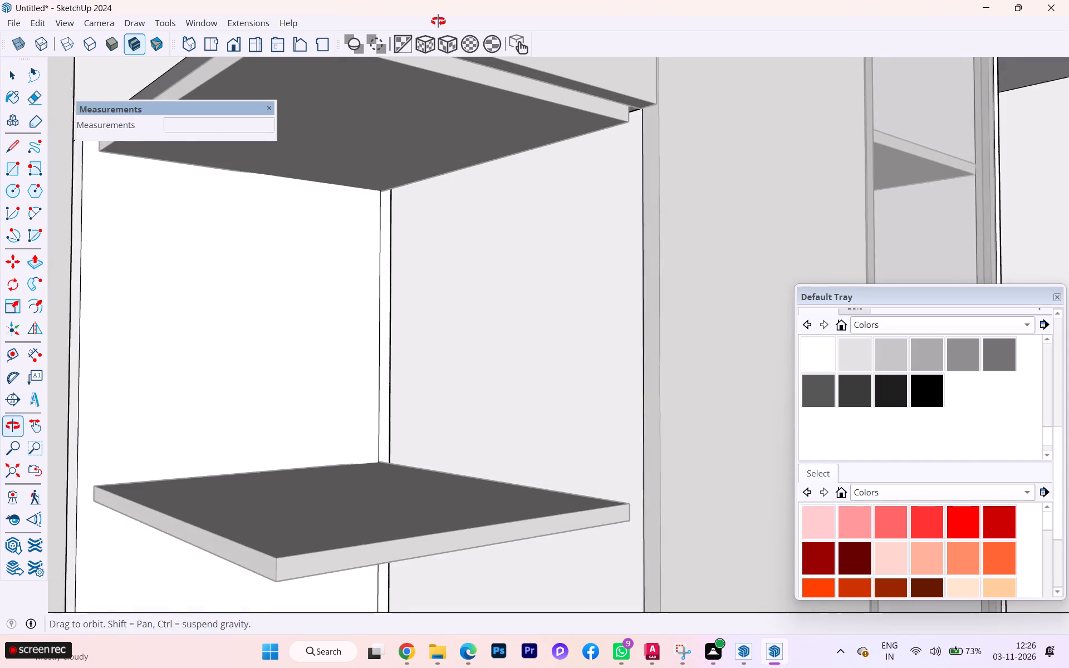
{"action": "middle_click_drag", "start_coordinate": [438, 21], "coordinate": [438, 19]}
{"action": "scroll", "coordinate": [479, 79], "scroll_direction": "down", "scroll_amount": 2}
{"action": "scroll", "coordinate": [480, 84], "scroll_direction": "up", "scroll_amount": 1}
{"action": "scroll", "coordinate": [481, 87], "scroll_direction": "down", "scroll_amount": 6}
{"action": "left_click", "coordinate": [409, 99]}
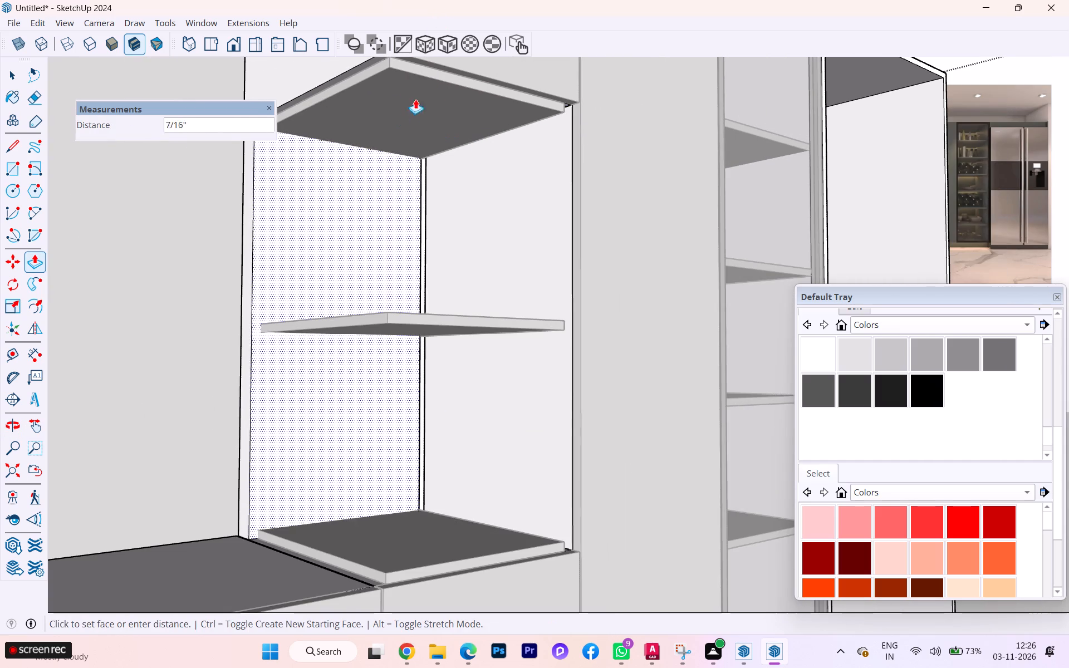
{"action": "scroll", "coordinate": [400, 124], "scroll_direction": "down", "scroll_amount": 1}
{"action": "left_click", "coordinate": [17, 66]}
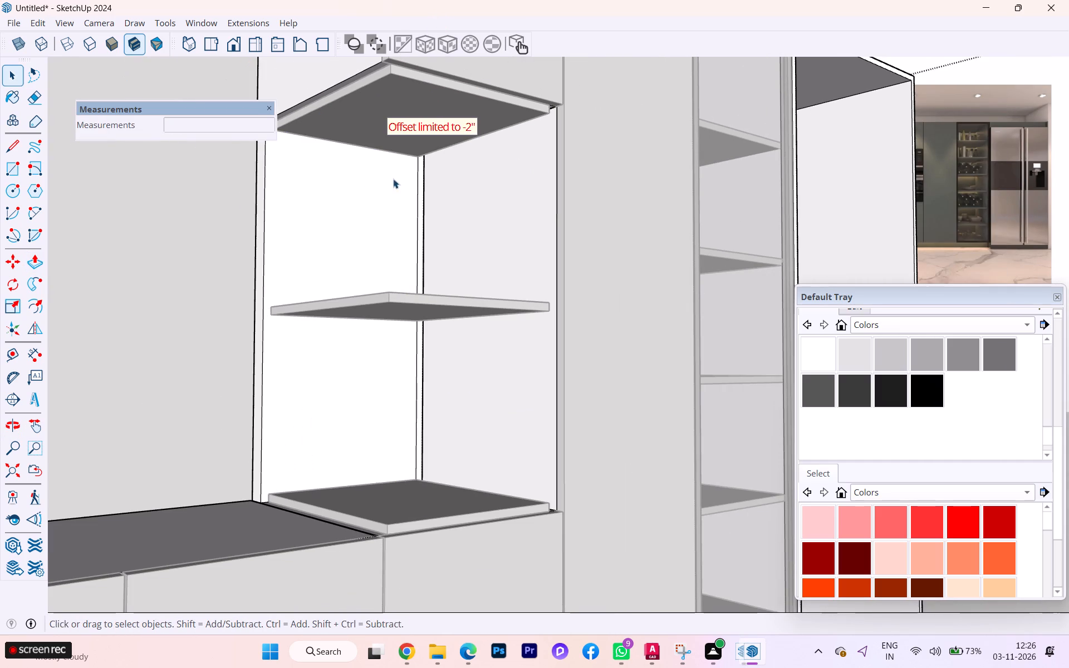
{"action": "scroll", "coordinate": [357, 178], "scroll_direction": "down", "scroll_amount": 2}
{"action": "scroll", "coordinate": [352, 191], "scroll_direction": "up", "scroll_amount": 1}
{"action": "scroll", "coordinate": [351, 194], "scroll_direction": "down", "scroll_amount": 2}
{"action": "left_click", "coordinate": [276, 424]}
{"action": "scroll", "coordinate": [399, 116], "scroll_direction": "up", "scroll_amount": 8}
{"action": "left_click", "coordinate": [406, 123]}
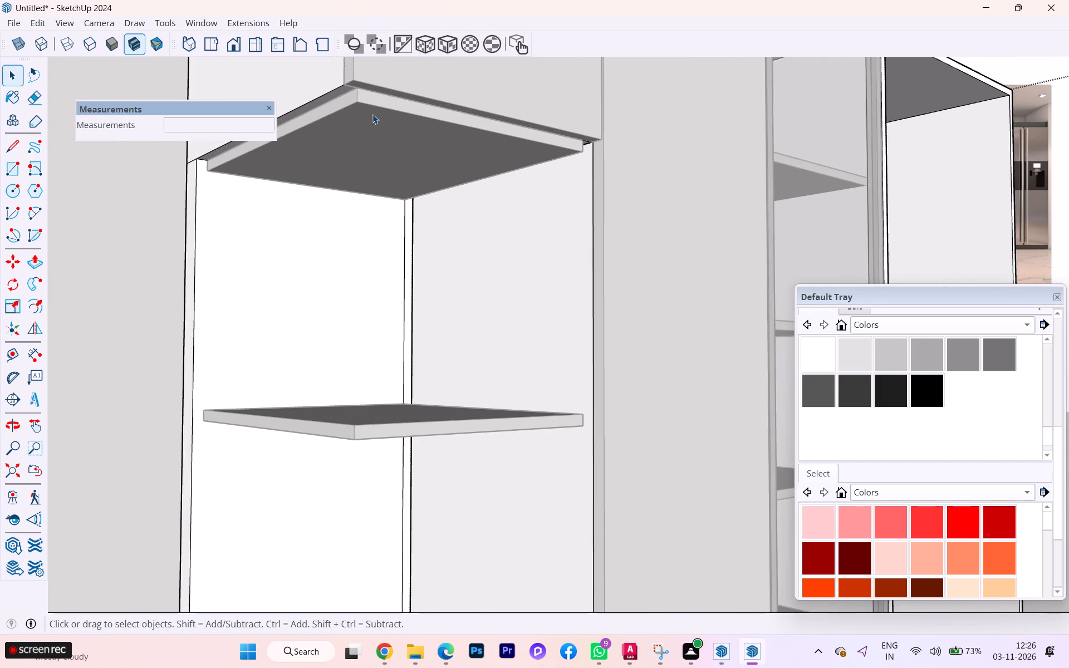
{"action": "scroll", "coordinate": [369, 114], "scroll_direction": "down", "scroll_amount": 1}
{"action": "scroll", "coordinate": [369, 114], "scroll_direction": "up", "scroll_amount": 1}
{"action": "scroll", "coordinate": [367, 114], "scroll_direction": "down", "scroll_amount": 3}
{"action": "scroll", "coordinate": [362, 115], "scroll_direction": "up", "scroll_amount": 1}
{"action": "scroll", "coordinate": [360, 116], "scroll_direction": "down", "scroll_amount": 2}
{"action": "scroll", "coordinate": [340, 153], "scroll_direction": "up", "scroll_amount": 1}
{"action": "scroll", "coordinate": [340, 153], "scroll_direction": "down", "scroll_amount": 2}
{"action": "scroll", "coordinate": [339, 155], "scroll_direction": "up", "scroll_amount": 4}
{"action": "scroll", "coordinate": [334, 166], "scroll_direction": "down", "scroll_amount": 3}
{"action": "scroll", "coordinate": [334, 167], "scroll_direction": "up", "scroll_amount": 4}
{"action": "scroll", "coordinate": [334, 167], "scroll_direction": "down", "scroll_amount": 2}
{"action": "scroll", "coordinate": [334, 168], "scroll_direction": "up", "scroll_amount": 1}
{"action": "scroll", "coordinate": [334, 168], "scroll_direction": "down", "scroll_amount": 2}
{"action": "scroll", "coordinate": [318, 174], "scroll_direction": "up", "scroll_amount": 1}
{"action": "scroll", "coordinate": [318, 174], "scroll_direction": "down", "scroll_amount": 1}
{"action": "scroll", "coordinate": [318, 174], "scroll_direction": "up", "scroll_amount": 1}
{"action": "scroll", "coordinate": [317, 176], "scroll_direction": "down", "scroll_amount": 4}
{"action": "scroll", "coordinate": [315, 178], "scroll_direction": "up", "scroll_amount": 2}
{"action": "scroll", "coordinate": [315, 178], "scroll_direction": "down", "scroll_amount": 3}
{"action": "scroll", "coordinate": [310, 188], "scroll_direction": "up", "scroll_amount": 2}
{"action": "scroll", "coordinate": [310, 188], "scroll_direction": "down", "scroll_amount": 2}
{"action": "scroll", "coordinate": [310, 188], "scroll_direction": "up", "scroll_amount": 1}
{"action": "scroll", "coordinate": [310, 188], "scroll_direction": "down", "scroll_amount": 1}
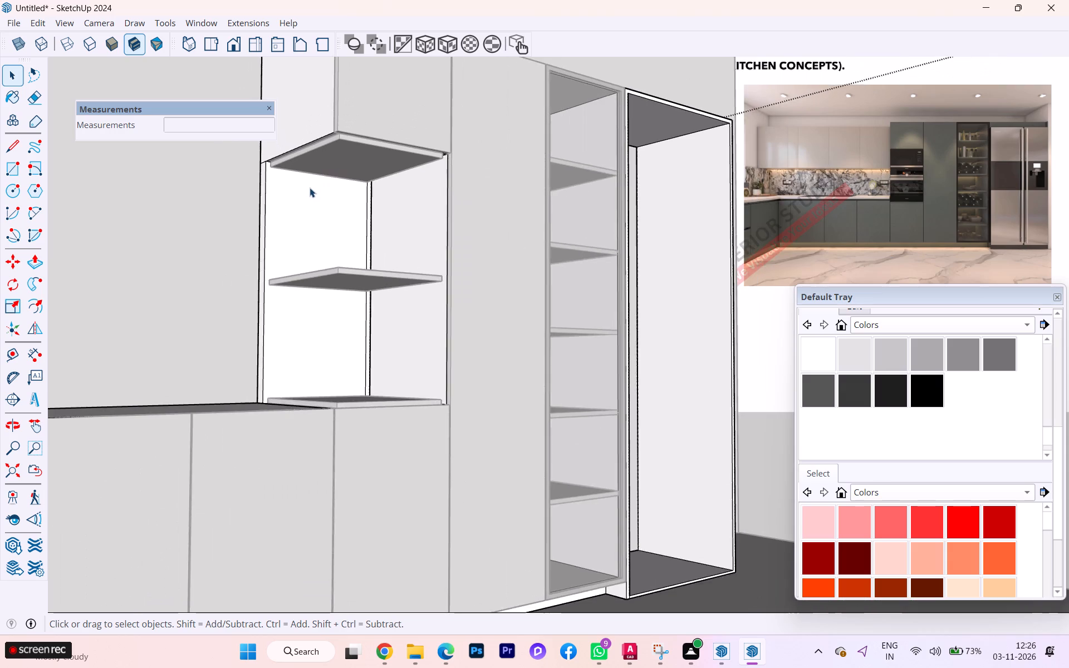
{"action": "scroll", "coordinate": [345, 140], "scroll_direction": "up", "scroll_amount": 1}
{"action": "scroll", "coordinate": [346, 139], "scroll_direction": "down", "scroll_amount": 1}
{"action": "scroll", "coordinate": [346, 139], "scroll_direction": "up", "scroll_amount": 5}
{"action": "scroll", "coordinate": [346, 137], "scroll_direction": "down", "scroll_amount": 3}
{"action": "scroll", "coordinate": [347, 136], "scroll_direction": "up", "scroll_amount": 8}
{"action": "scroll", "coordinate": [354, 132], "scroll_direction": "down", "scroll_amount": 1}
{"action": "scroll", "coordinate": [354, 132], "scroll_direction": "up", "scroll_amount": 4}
Pull the bottom face of the upper cabinet door down 3/4" toward the top shelf board's underside.
{"action": "middle_click_drag", "start_coordinate": [375, 139], "coordinate": [381, 132]}
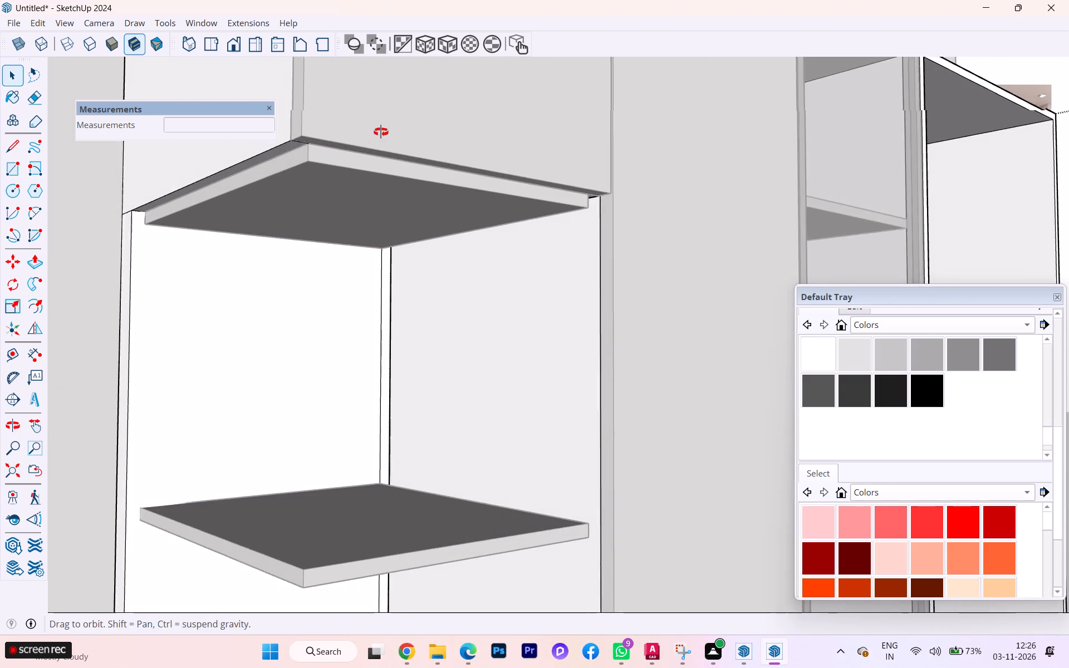
{"action": "middle_click_drag", "start_coordinate": [381, 132], "coordinate": [415, 82]}
{"action": "scroll", "coordinate": [396, 85], "scroll_direction": "up", "scroll_amount": 1}
{"action": "scroll", "coordinate": [396, 85], "scroll_direction": "down", "scroll_amount": 5}
{"action": "scroll", "coordinate": [396, 85], "scroll_direction": "up", "scroll_amount": 2}
{"action": "scroll", "coordinate": [396, 85], "scroll_direction": "down", "scroll_amount": 2}
{"action": "scroll", "coordinate": [396, 85], "scroll_direction": "up", "scroll_amount": 3}
{"action": "double_click", "coordinate": [395, 80]}
{"action": "left_click", "coordinate": [385, 79]}
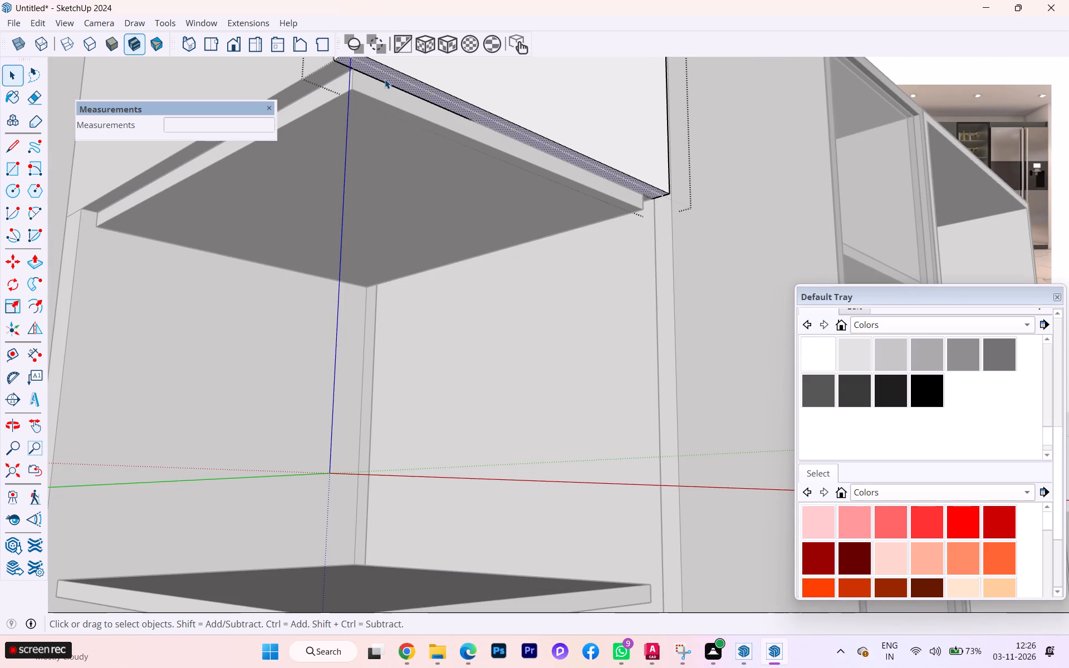
{"action": "key", "text": "p"}
{"action": "left_click", "coordinate": [383, 79]}
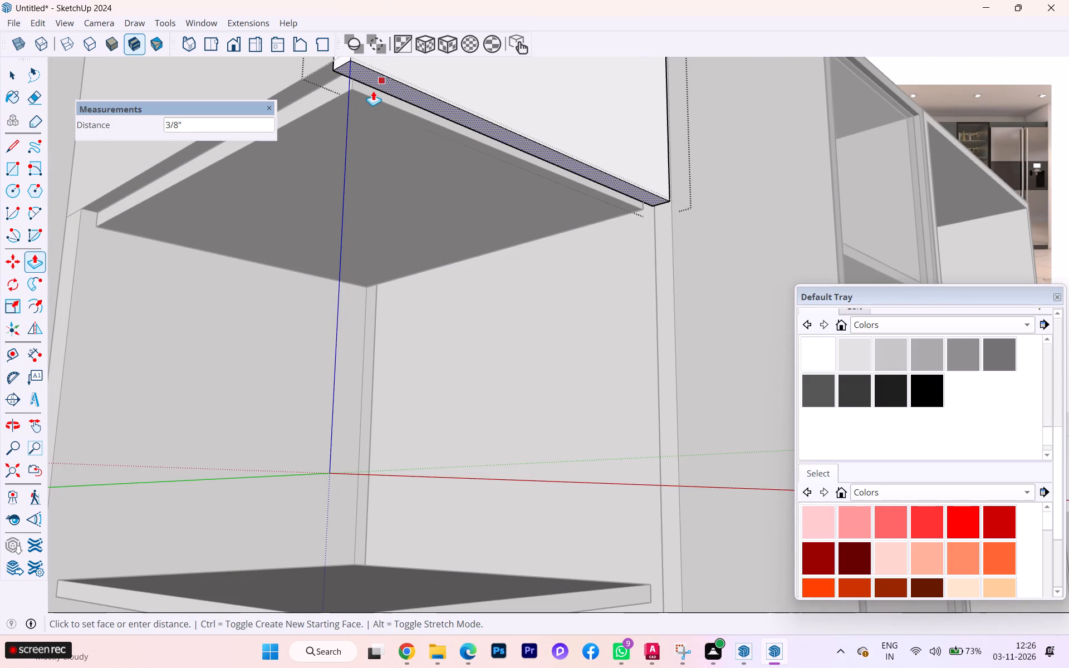
{"action": "left_click", "coordinate": [361, 95]}
Pull the narrow bottom face of the upper cabinet's countertop-side panel down to the underside of the top shelf board.
{"action": "scroll", "coordinate": [300, 83], "scroll_direction": "up", "scroll_amount": 3}
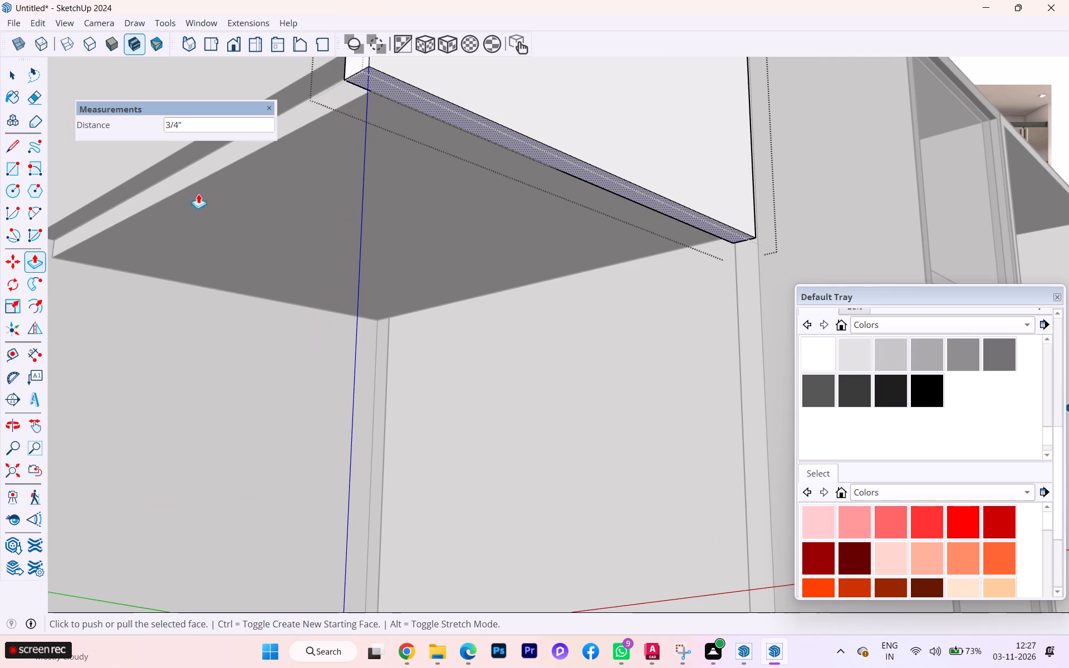
{"action": "left_click", "coordinate": [12, 70]}
{"action": "double_click", "coordinate": [315, 77]}
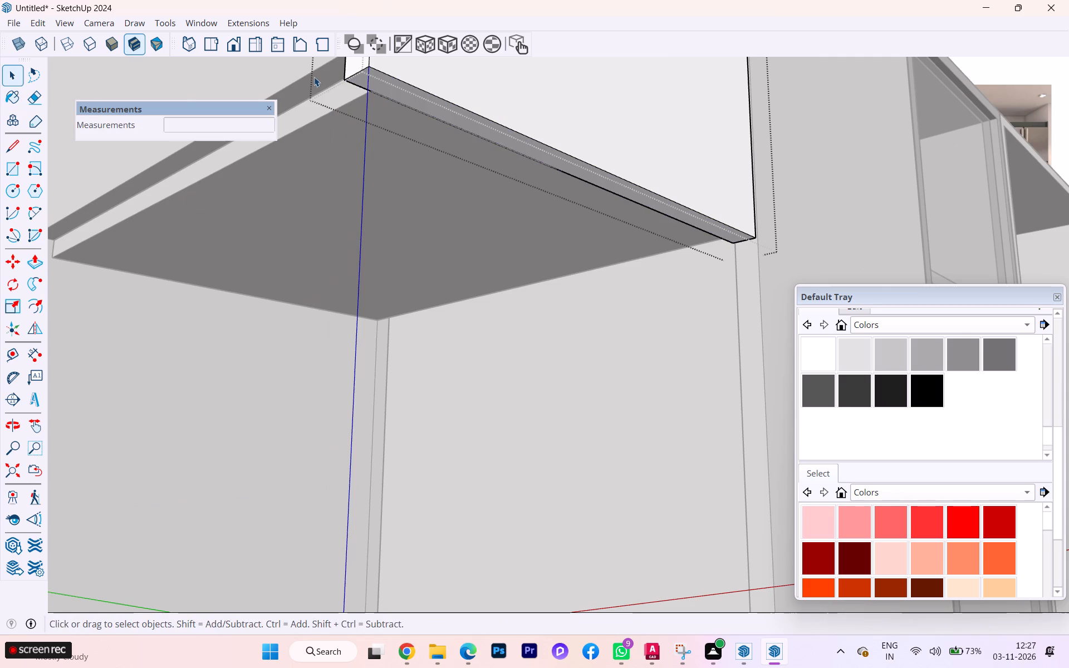
{"action": "left_click", "coordinate": [299, 93]}
{"action": "triple_click", "coordinate": [299, 93]}
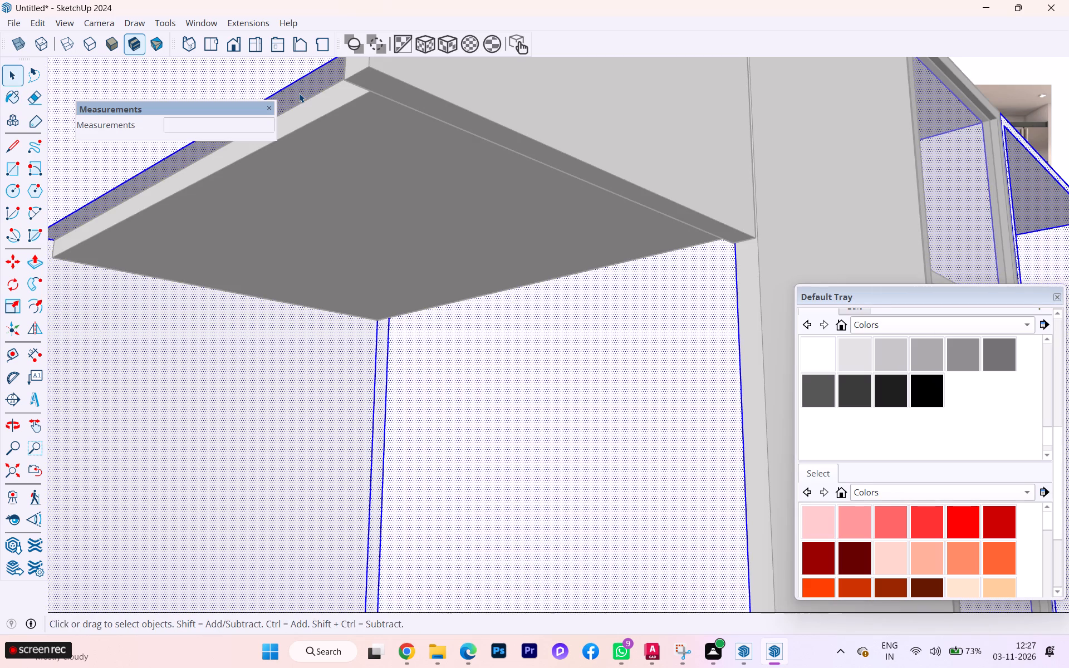
{"action": "left_click", "coordinate": [299, 93]}
{"action": "key", "text": "p"}
{"action": "left_click", "coordinate": [294, 92]}
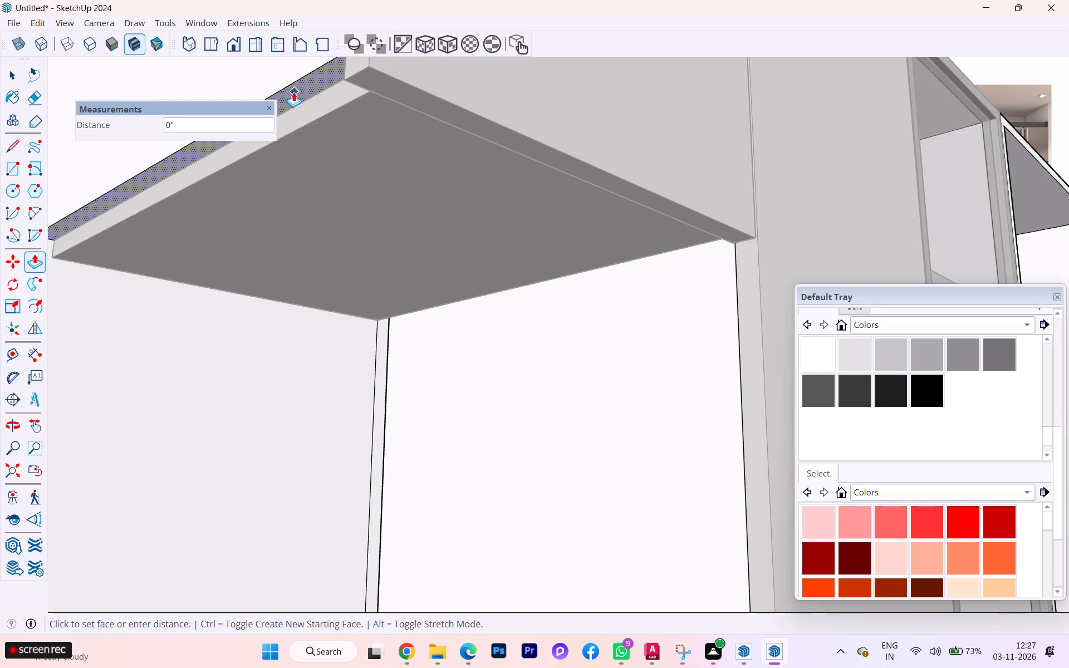
{"action": "left_click", "coordinate": [379, 133]}
{"action": "scroll", "coordinate": [454, 125], "scroll_direction": "down", "scroll_amount": 4}
{"action": "scroll", "coordinate": [455, 139], "scroll_direction": "up", "scroll_amount": 1}
{"action": "scroll", "coordinate": [454, 140], "scroll_direction": "down", "scroll_amount": 1}
{"action": "scroll", "coordinate": [453, 143], "scroll_direction": "up", "scroll_amount": 1}
{"action": "scroll", "coordinate": [453, 143], "scroll_direction": "down", "scroll_amount": 4}
{"action": "middle_click_drag", "start_coordinate": [458, 168], "coordinate": [285, 365]}
{"action": "key", "text": "space"}
{"action": "left_click", "coordinate": [0, 75]}
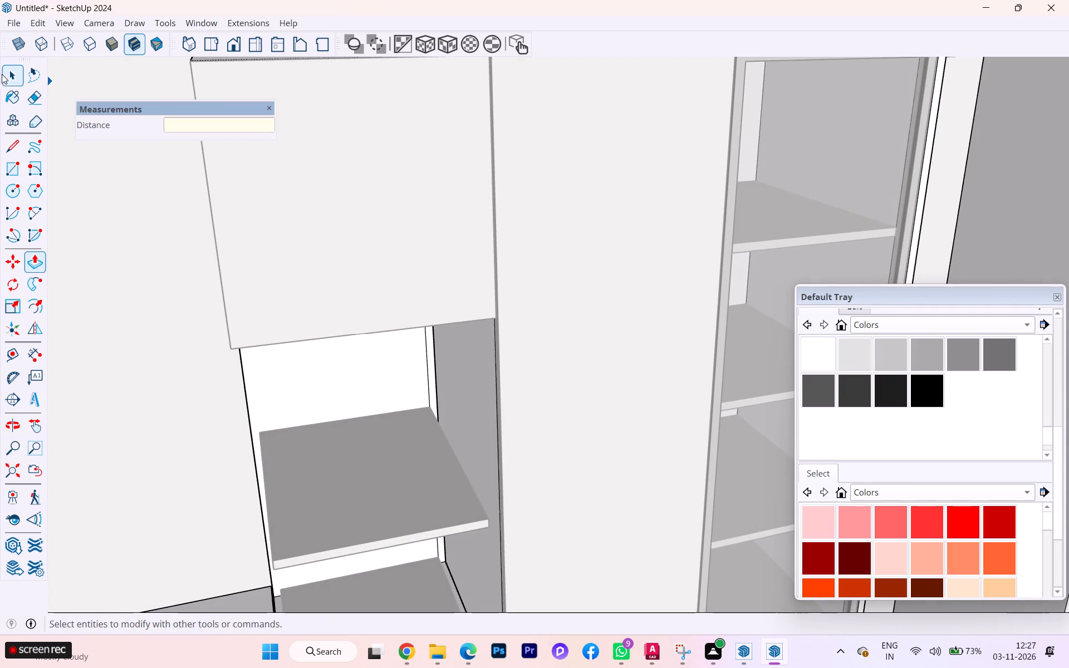
{"action": "left_click", "coordinate": [8, 70]}
Examine the tall cabinet run and the countertop side of the upper cabinet above the open shelves.
{"action": "scroll", "coordinate": [368, 180], "scroll_direction": "down", "scroll_amount": 2}
{"action": "scroll", "coordinate": [381, 192], "scroll_direction": "up", "scroll_amount": 2}
{"action": "scroll", "coordinate": [381, 192], "scroll_direction": "down", "scroll_amount": 8}
{"action": "scroll", "coordinate": [439, 186], "scroll_direction": "up", "scroll_amount": 4}
{"action": "scroll", "coordinate": [439, 186], "scroll_direction": "down", "scroll_amount": 3}
{"action": "scroll", "coordinate": [439, 186], "scroll_direction": "up", "scroll_amount": 1}
{"action": "scroll", "coordinate": [439, 187], "scroll_direction": "down", "scroll_amount": 2}
{"action": "scroll", "coordinate": [350, 191], "scroll_direction": "down", "scroll_amount": 9}
{"action": "scroll", "coordinate": [289, 199], "scroll_direction": "up", "scroll_amount": 1}
{"action": "scroll", "coordinate": [289, 199], "scroll_direction": "down", "scroll_amount": 1}
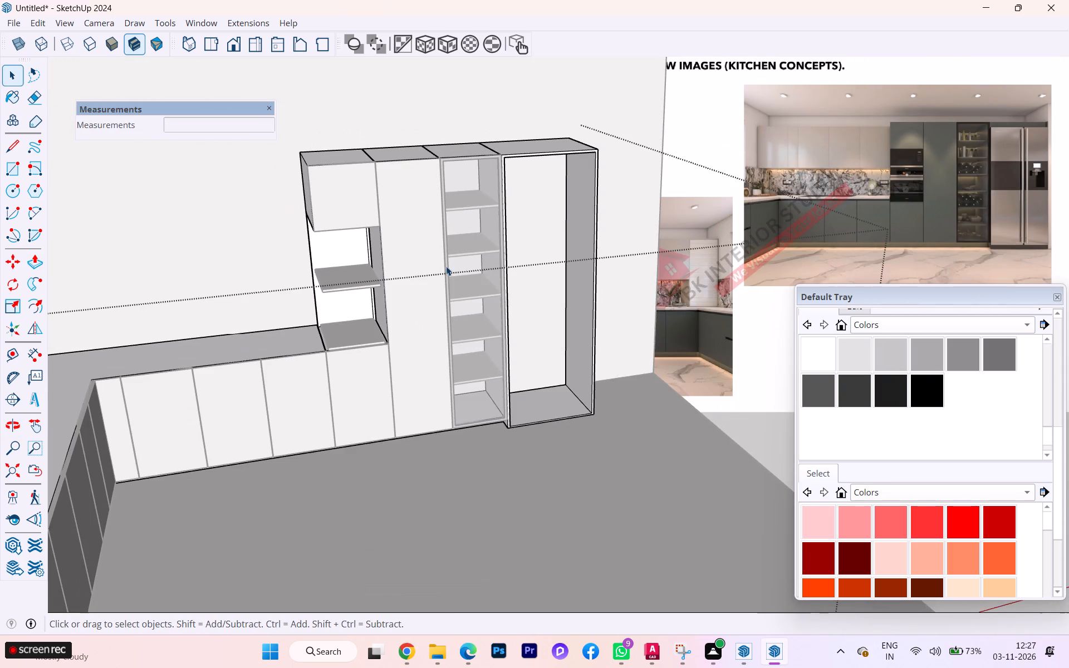
{"action": "double_click", "coordinate": [730, 409]}
{"action": "scroll", "coordinate": [290, 163], "scroll_direction": "up", "scroll_amount": 8}
{"action": "scroll", "coordinate": [330, 187], "scroll_direction": "down", "scroll_amount": 1}
{"action": "middle_click_drag", "start_coordinate": [336, 183], "coordinate": [446, 175]}
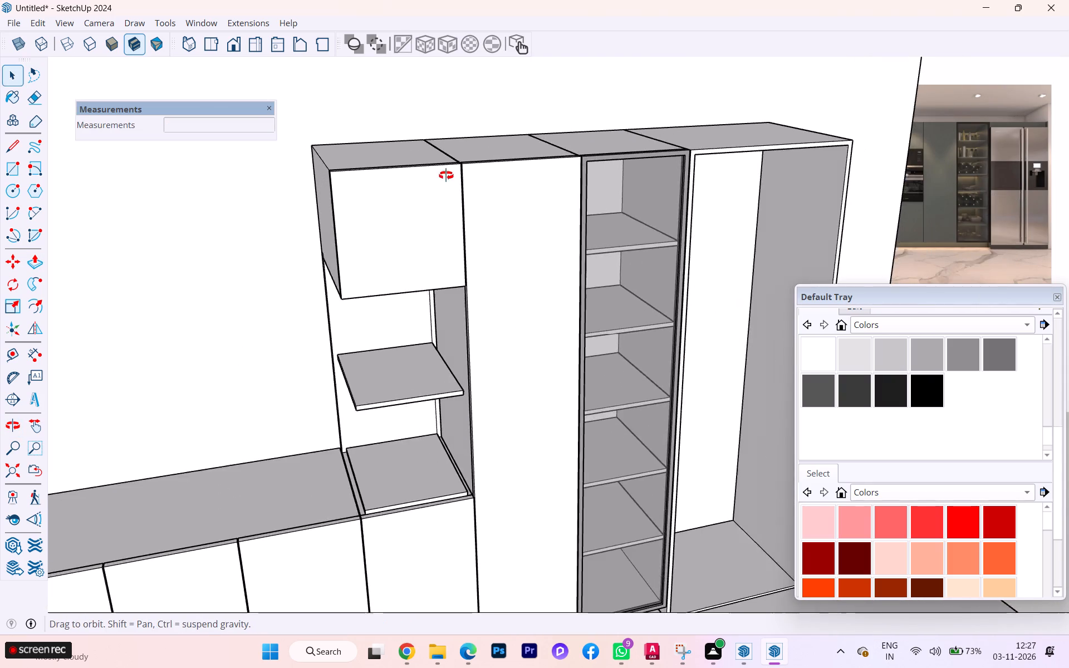
{"action": "middle_click_drag", "start_coordinate": [446, 175], "coordinate": [537, 185]}
Move the short top edge of the back panel's countertop-side strip down about 3/4" to line up with the upper cabinet's bottom edge.
{"action": "scroll", "coordinate": [439, 262], "scroll_direction": "up", "scroll_amount": 9}
{"action": "scroll", "coordinate": [273, 302], "scroll_direction": "up", "scroll_amount": 1}
{"action": "scroll", "coordinate": [264, 308], "scroll_direction": "down", "scroll_amount": 1}
{"action": "scroll", "coordinate": [262, 309], "scroll_direction": "up", "scroll_amount": 2}
{"action": "left_click", "coordinate": [256, 316]}
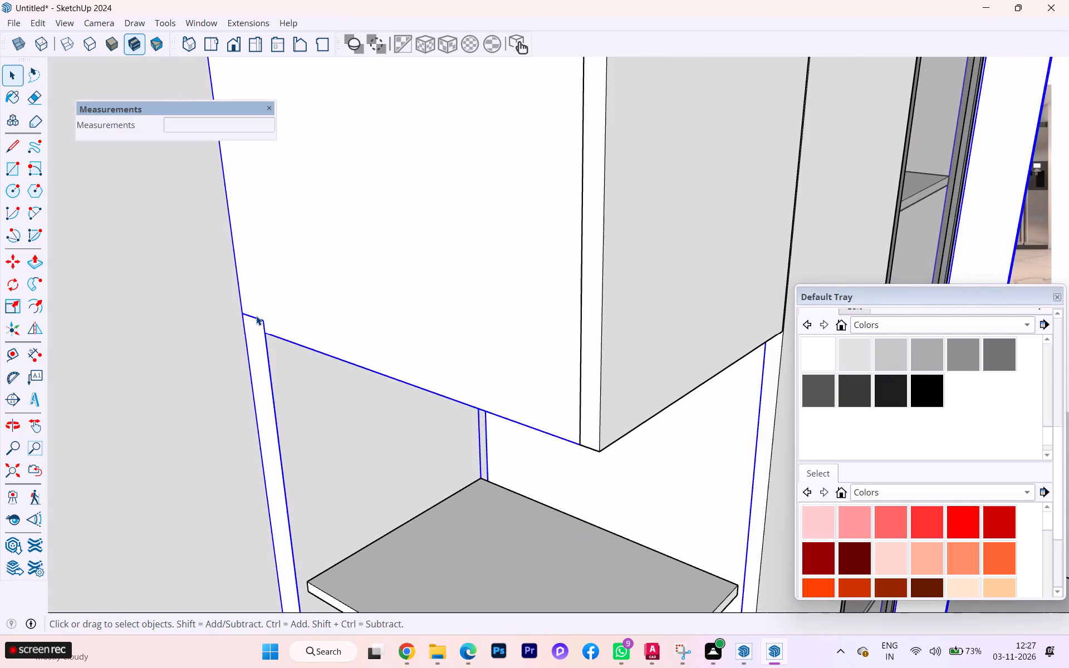
{"action": "scroll", "coordinate": [253, 317], "scroll_direction": "up", "scroll_amount": 3}
{"action": "scroll", "coordinate": [253, 317], "scroll_direction": "down", "scroll_amount": 1}
{"action": "scroll", "coordinate": [253, 317], "scroll_direction": "up", "scroll_amount": 4}
{"action": "scroll", "coordinate": [253, 317], "scroll_direction": "down", "scroll_amount": 3}
{"action": "scroll", "coordinate": [253, 317], "scroll_direction": "up", "scroll_amount": 1}
{"action": "scroll", "coordinate": [253, 317], "scroll_direction": "down", "scroll_amount": 1}
{"action": "scroll", "coordinate": [253, 317], "scroll_direction": "up", "scroll_amount": 2}
{"action": "triple_click", "coordinate": [253, 316]}
{"action": "left_click", "coordinate": [263, 322]}
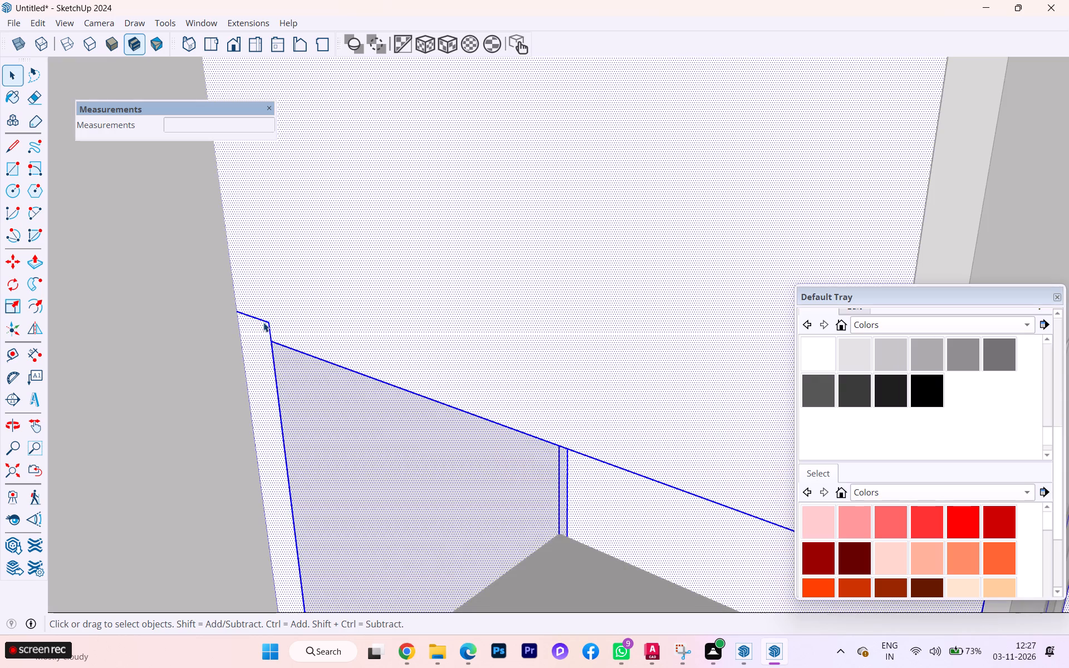
{"action": "left_click", "coordinate": [266, 318]}
{"action": "scroll", "coordinate": [264, 322], "scroll_direction": "down", "scroll_amount": 2}
{"action": "scroll", "coordinate": [264, 323], "scroll_direction": "up", "scroll_amount": 2}
{"action": "scroll", "coordinate": [264, 323], "scroll_direction": "down", "scroll_amount": 2}
{"action": "scroll", "coordinate": [263, 322], "scroll_direction": "up", "scroll_amount": 2}
{"action": "scroll", "coordinate": [259, 320], "scroll_direction": "down", "scroll_amount": 3}
{"action": "middle_click_drag", "start_coordinate": [244, 297], "coordinate": [244, 294]}
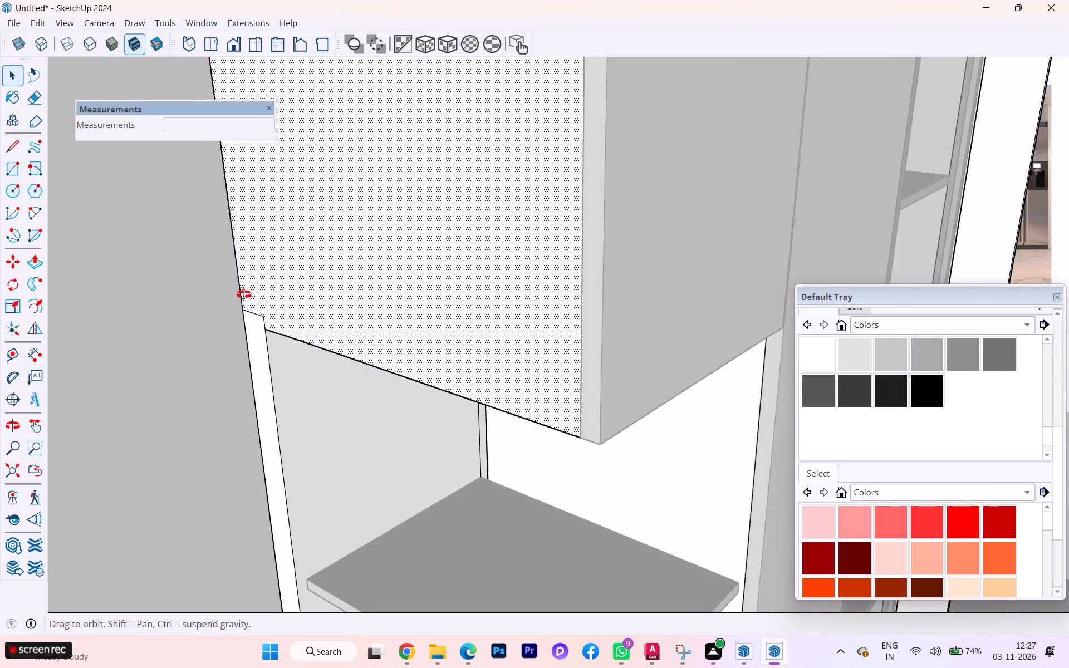
{"action": "middle_click_drag", "start_coordinate": [244, 294], "coordinate": [229, 168]}
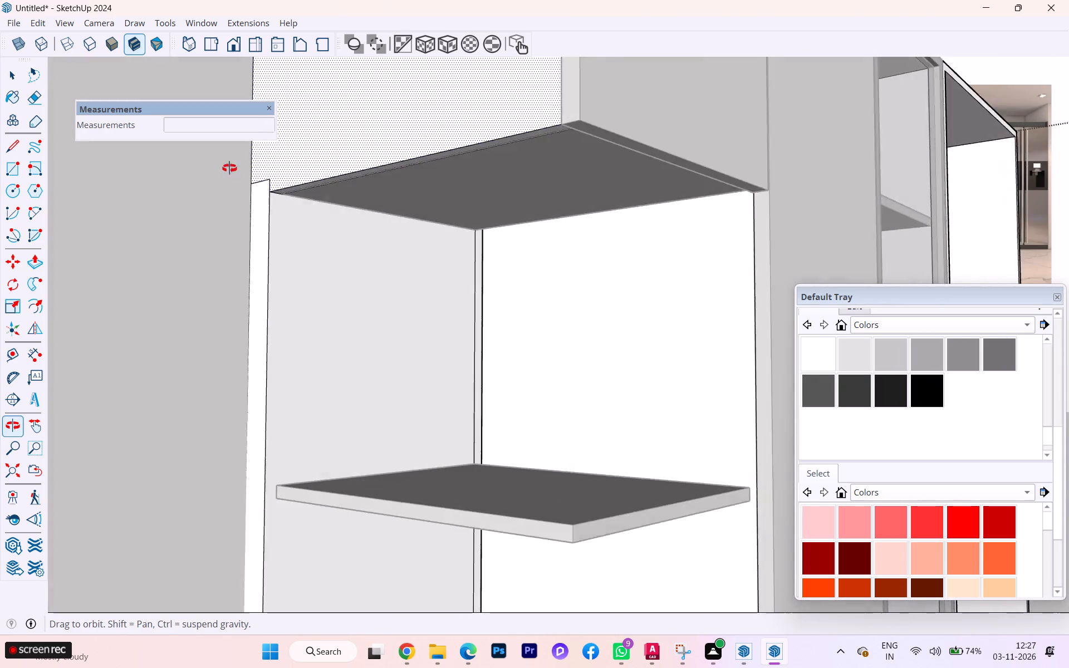
{"action": "middle_click_drag", "start_coordinate": [229, 168], "coordinate": [388, 260]}
{"action": "scroll", "coordinate": [378, 312], "scroll_direction": "up", "scroll_amount": 3}
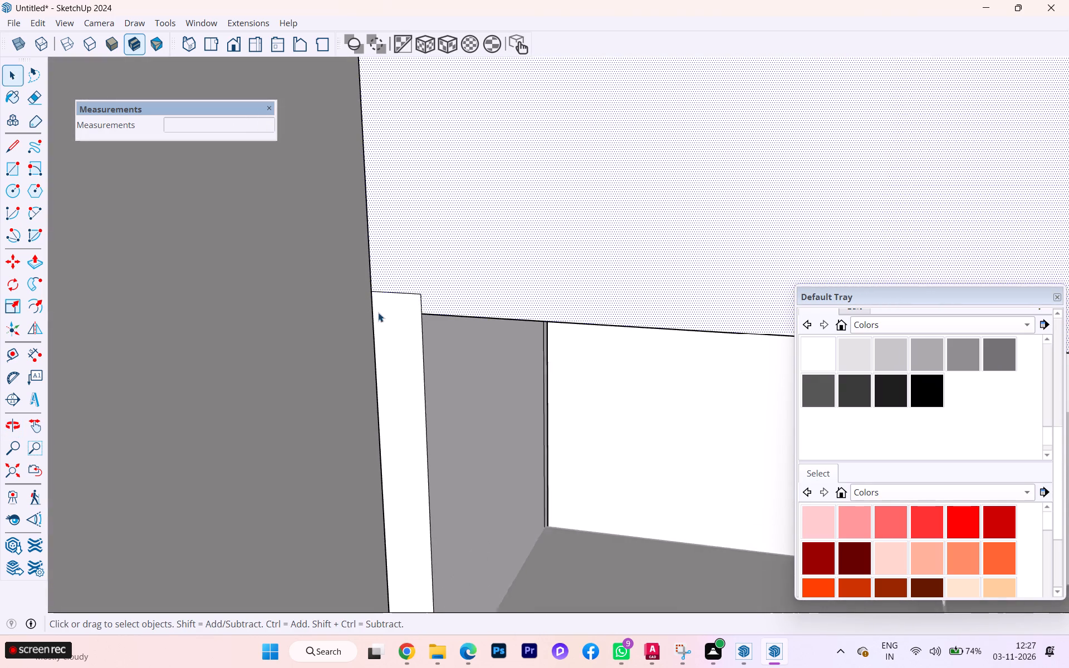
{"action": "scroll", "coordinate": [378, 312], "scroll_direction": "up", "scroll_amount": 2}
{"action": "left_click", "coordinate": [394, 291]}
{"action": "key", "text": "m"}
{"action": "left_click", "coordinate": [399, 289]}
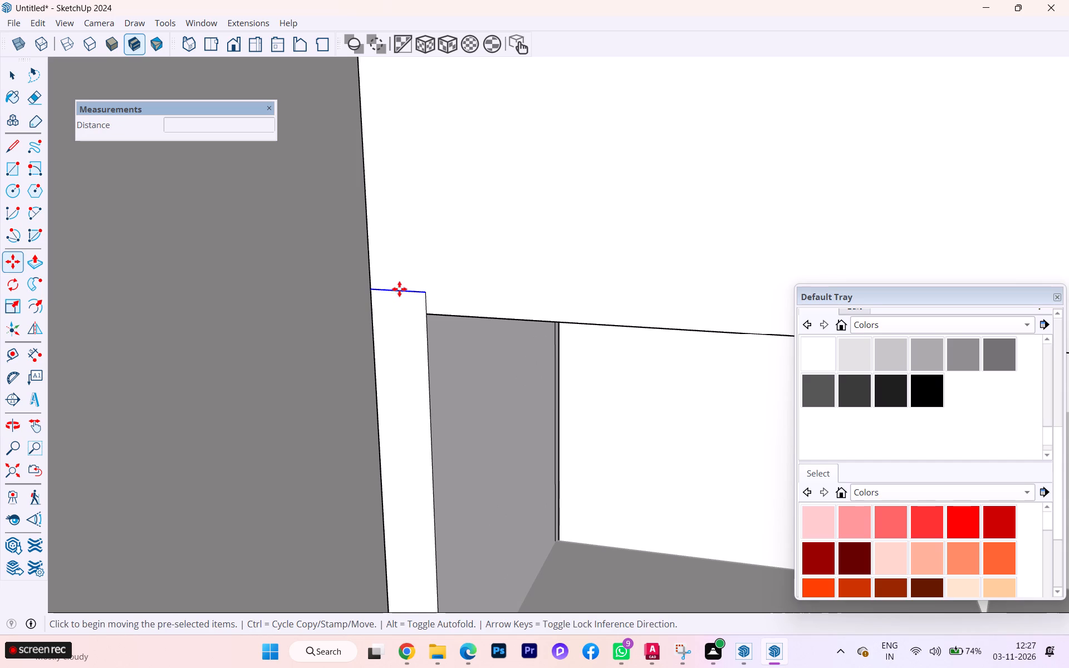
{"action": "left_click", "coordinate": [432, 312]}
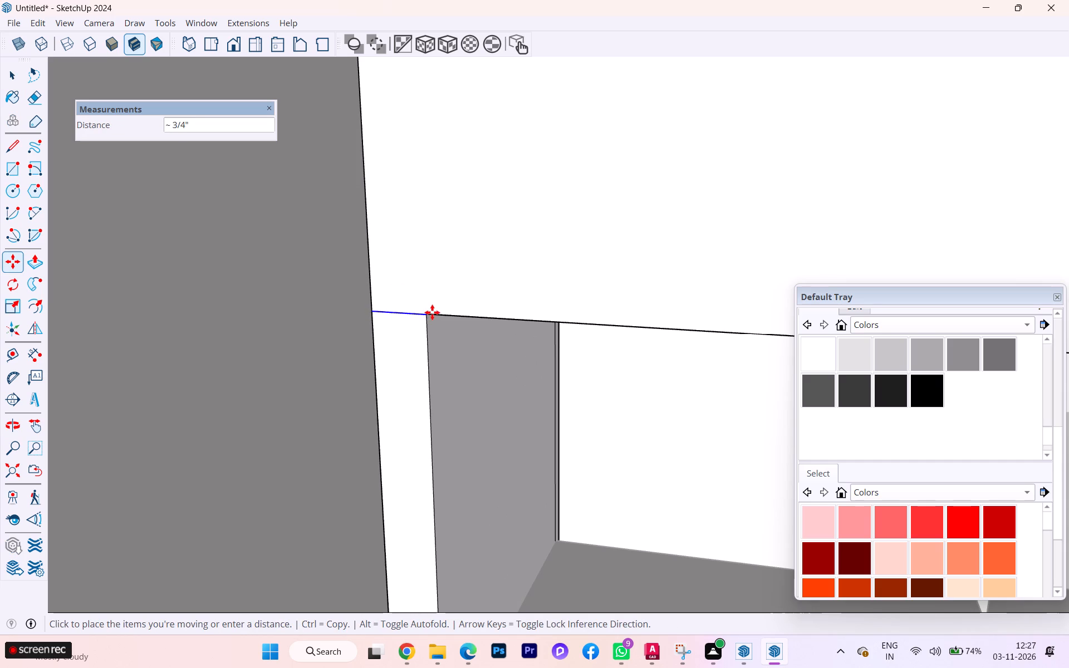
{"action": "scroll", "coordinate": [587, 269], "scroll_direction": "down", "scroll_amount": 6}
{"action": "scroll", "coordinate": [542, 267], "scroll_direction": "up", "scroll_amount": 3}
{"action": "scroll", "coordinate": [541, 268], "scroll_direction": "down", "scroll_amount": 1}
{"action": "key", "text": "Escape"}
{"action": "scroll", "coordinate": [347, 242], "scroll_direction": "up", "scroll_amount": 3}
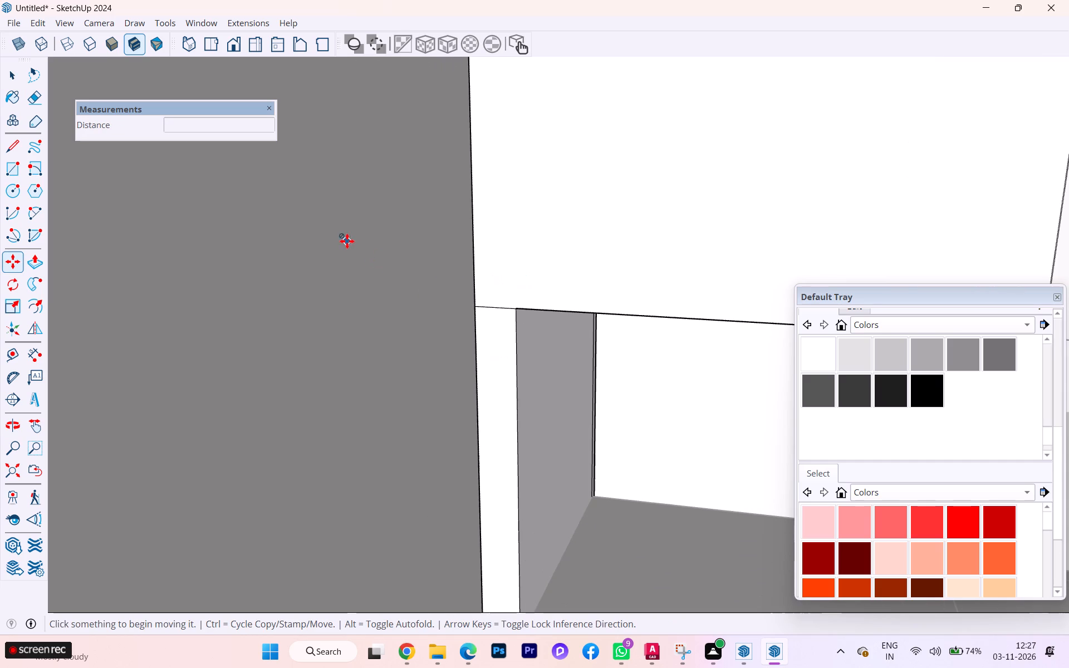
Push the front face of the open-shelf unit's back panel back 1" toward the wall.
{"action": "left_click", "coordinate": [18, 71]}
{"action": "left_click", "coordinate": [642, 374]}
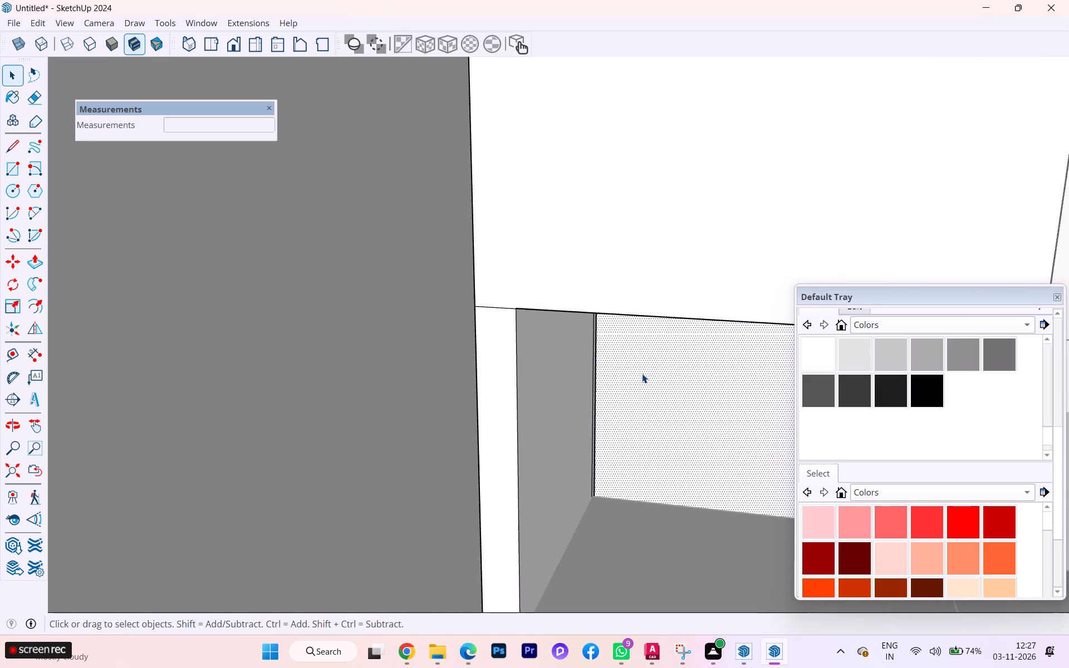
{"action": "scroll", "coordinate": [624, 379], "scroll_direction": "down", "scroll_amount": 2}
{"action": "middle_click_drag", "start_coordinate": [571, 373], "coordinate": [425, 351]}
{"action": "left_click", "coordinate": [394, 363]}
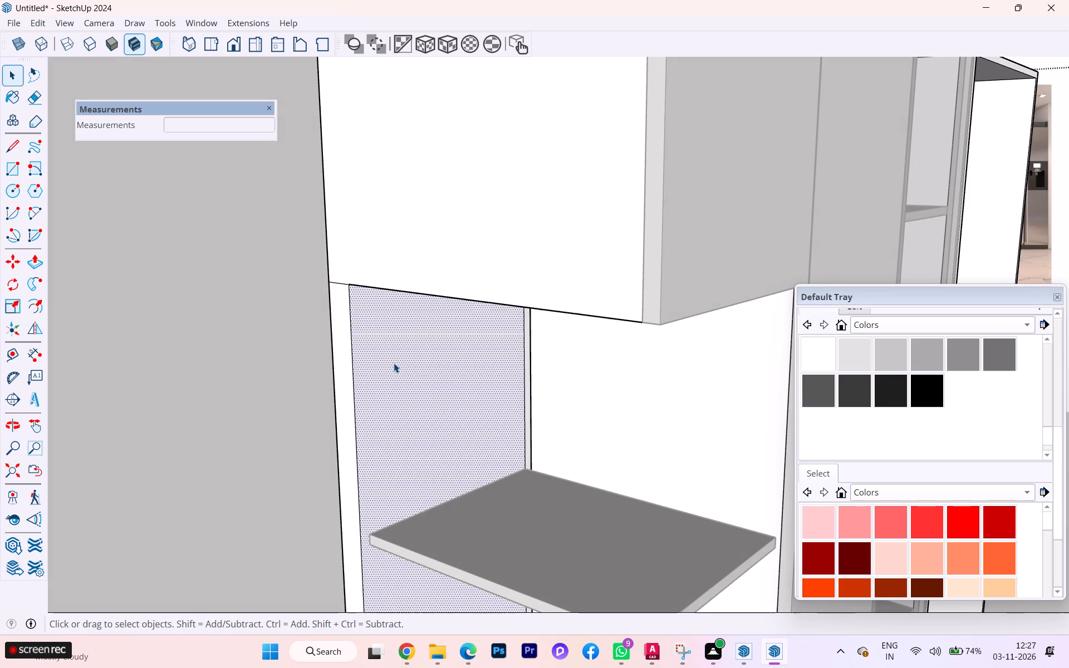
{"action": "key", "text": "p"}
{"action": "left_click", "coordinate": [399, 355]}
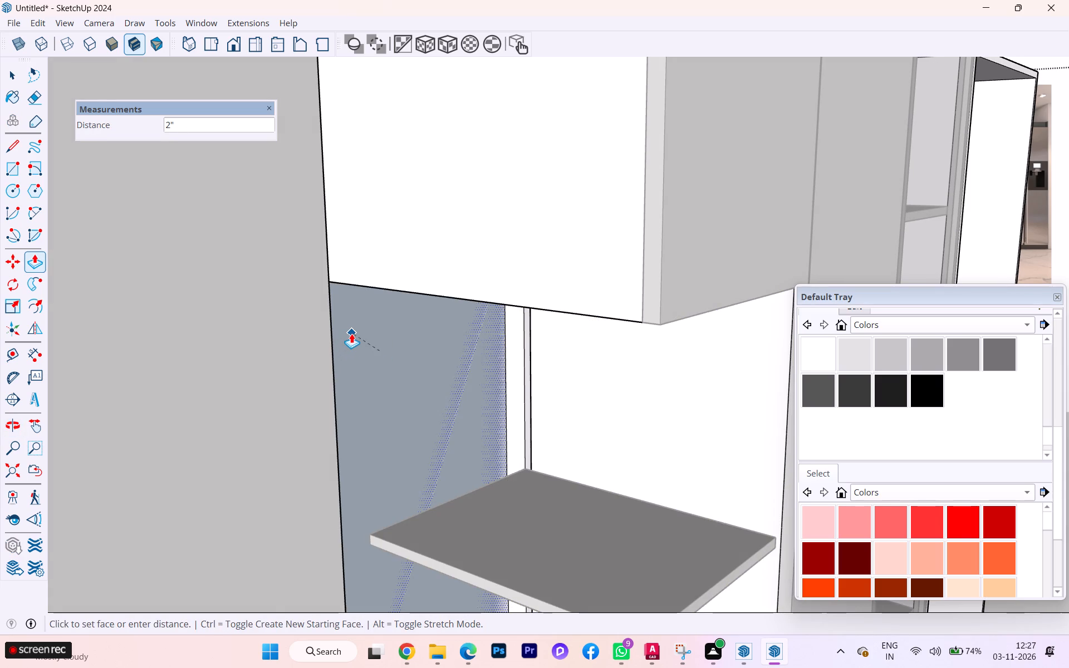
{"action": "key", "text": "1"}
{"action": "key", "text": "Return"}
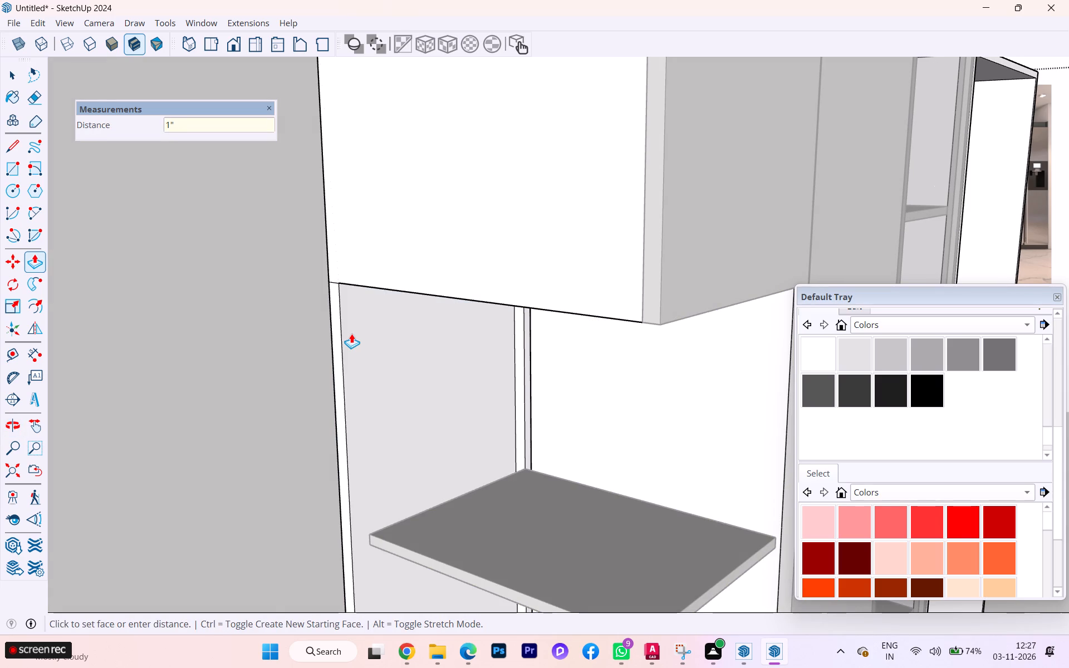
{"action": "key", "text": "space"}
Erase the short line separating the back panel's countertop-side strip from the upper cabinet's side face.
{"action": "scroll", "coordinate": [357, 305], "scroll_direction": "up", "scroll_amount": 5}
{"action": "scroll", "coordinate": [321, 267], "scroll_direction": "up", "scroll_amount": 8}
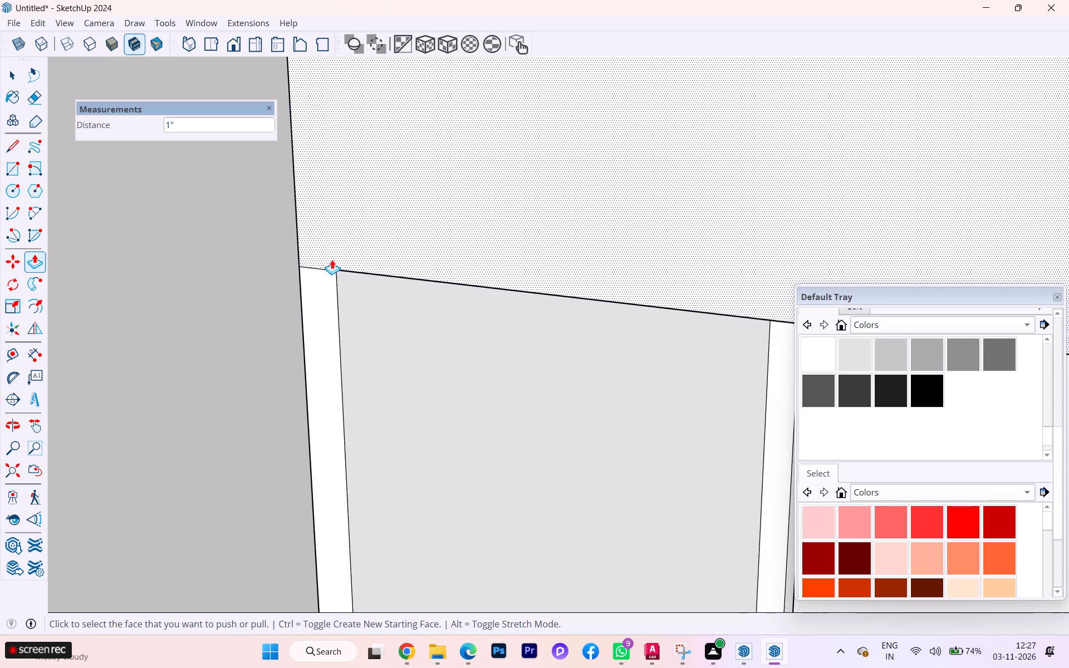
{"action": "key", "text": "e"}
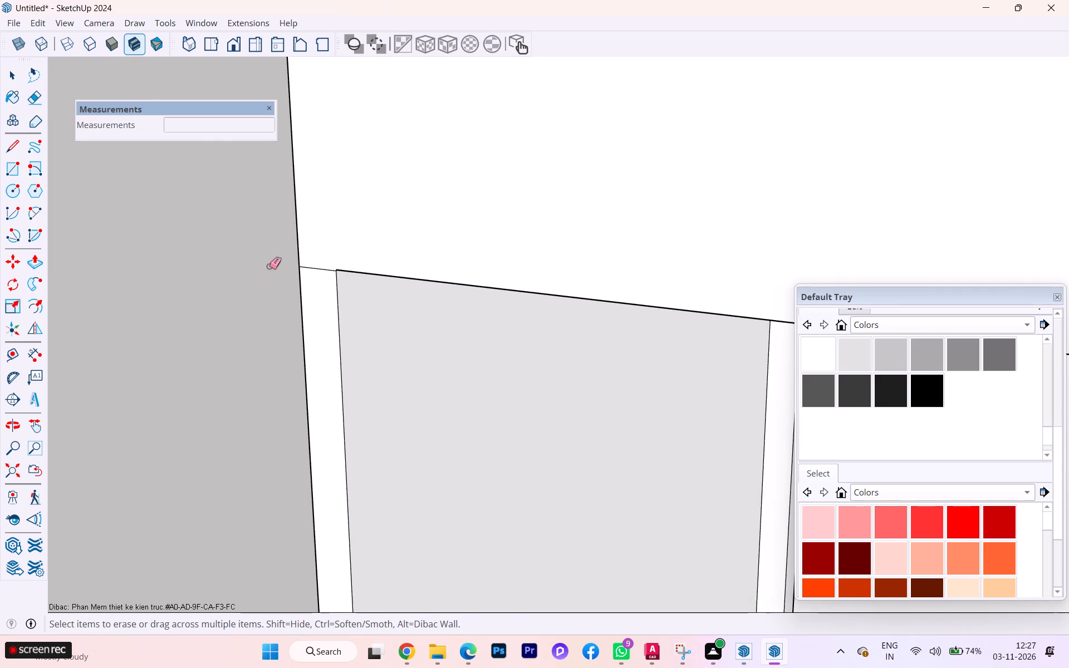
{"action": "left_click", "coordinate": [323, 269]}
{"action": "scroll", "coordinate": [288, 254], "scroll_direction": "down", "scroll_amount": 1}
{"action": "scroll", "coordinate": [288, 254], "scroll_direction": "up", "scroll_amount": 1}
{"action": "scroll", "coordinate": [287, 254], "scroll_direction": "down", "scroll_amount": 1}
{"action": "scroll", "coordinate": [287, 254], "scroll_direction": "up", "scroll_amount": 1}
{"action": "scroll", "coordinate": [287, 254], "scroll_direction": "down", "scroll_amount": 3}
{"action": "scroll", "coordinate": [290, 245], "scroll_direction": "up", "scroll_amount": 1}
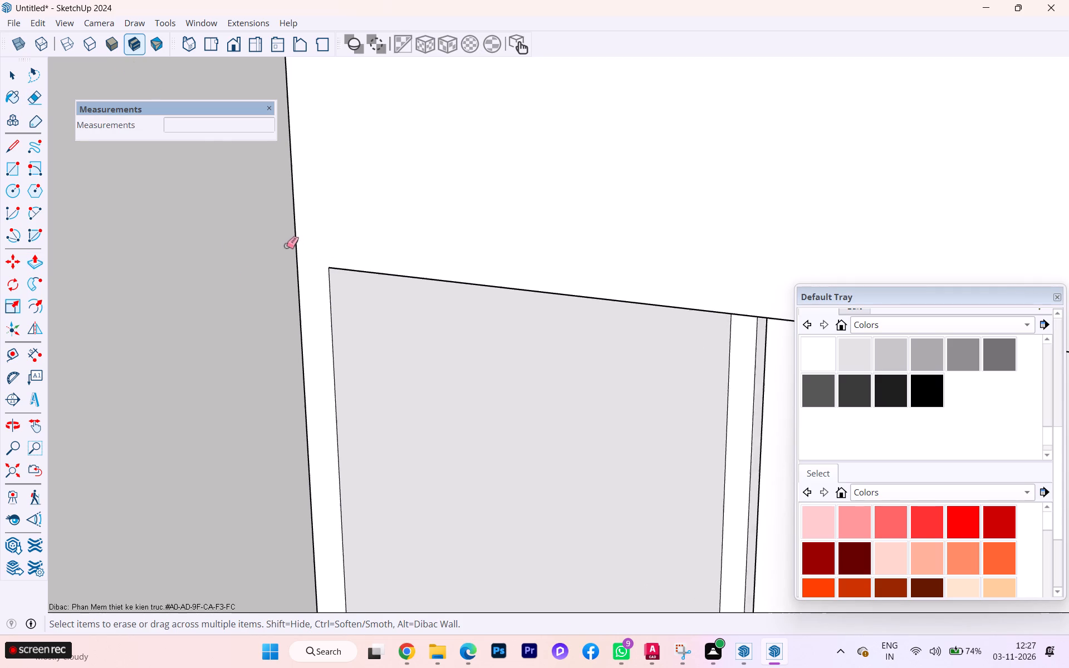
Push the narrow front-facing strip at the inner corner beside the tall cabinet back 1", level with the back panel's face.
{"action": "scroll", "coordinate": [286, 245], "scroll_direction": "down", "scroll_amount": 3}
{"action": "scroll", "coordinate": [286, 245], "scroll_direction": "up", "scroll_amount": 2}
{"action": "scroll", "coordinate": [286, 245], "scroll_direction": "down", "scroll_amount": 2}
{"action": "scroll", "coordinate": [286, 247], "scroll_direction": "up", "scroll_amount": 1}
{"action": "scroll", "coordinate": [286, 248], "scroll_direction": "down", "scroll_amount": 1}
{"action": "scroll", "coordinate": [286, 249], "scroll_direction": "up", "scroll_amount": 5}
{"action": "scroll", "coordinate": [286, 249], "scroll_direction": "down", "scroll_amount": 3}
{"action": "scroll", "coordinate": [354, 250], "scroll_direction": "down", "scroll_amount": 5}
{"action": "scroll", "coordinate": [354, 250], "scroll_direction": "up", "scroll_amount": 2}
{"action": "scroll", "coordinate": [354, 250], "scroll_direction": "down", "scroll_amount": 9}
{"action": "scroll", "coordinate": [525, 362], "scroll_direction": "up", "scroll_amount": 4}
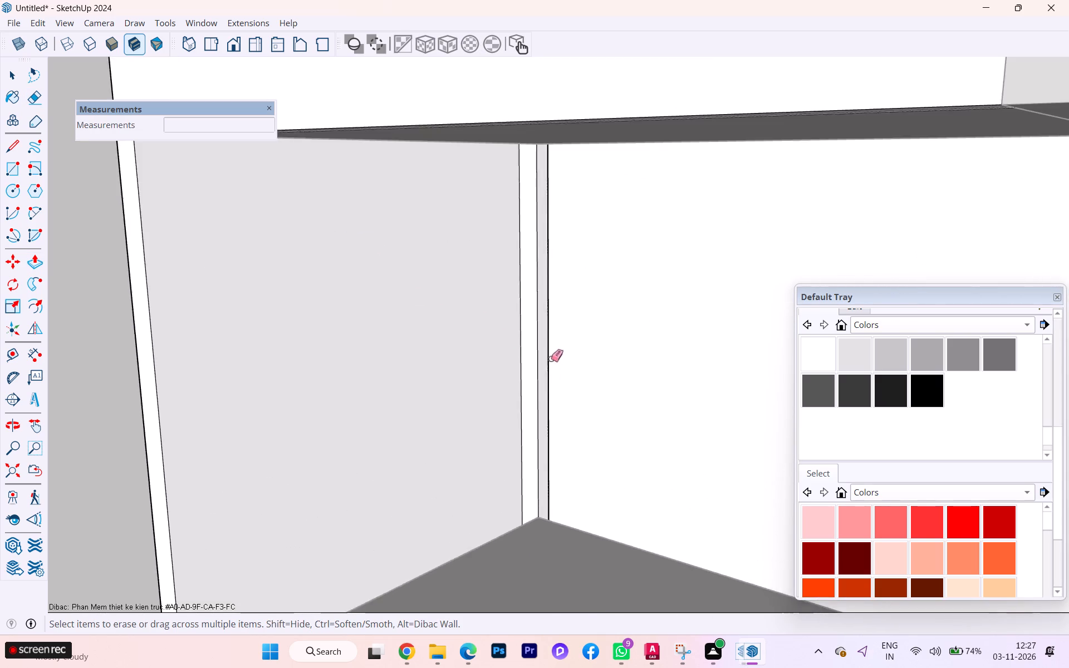
{"action": "scroll", "coordinate": [551, 358], "scroll_direction": "up", "scroll_amount": 3}
{"action": "scroll", "coordinate": [552, 353], "scroll_direction": "down", "scroll_amount": 1}
{"action": "scroll", "coordinate": [552, 353], "scroll_direction": "up", "scroll_amount": 2}
{"action": "key", "text": "p"}
{"action": "scroll", "coordinate": [537, 366], "scroll_direction": "up", "scroll_amount": 3}
{"action": "left_click", "coordinate": [534, 349]}
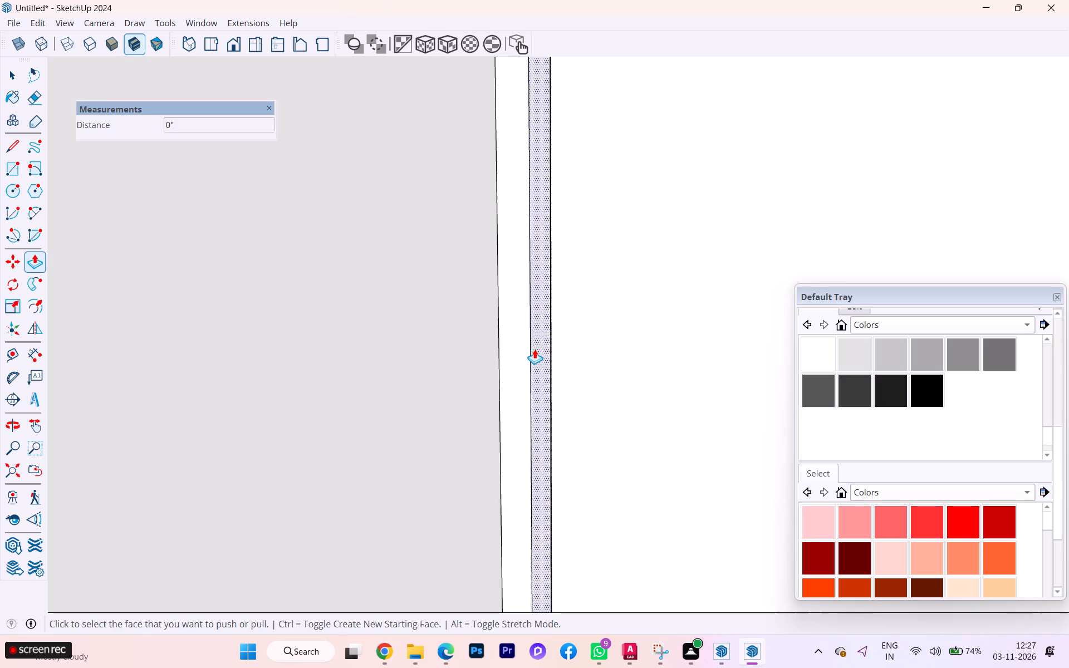
{"action": "left_click", "coordinate": [498, 325]}
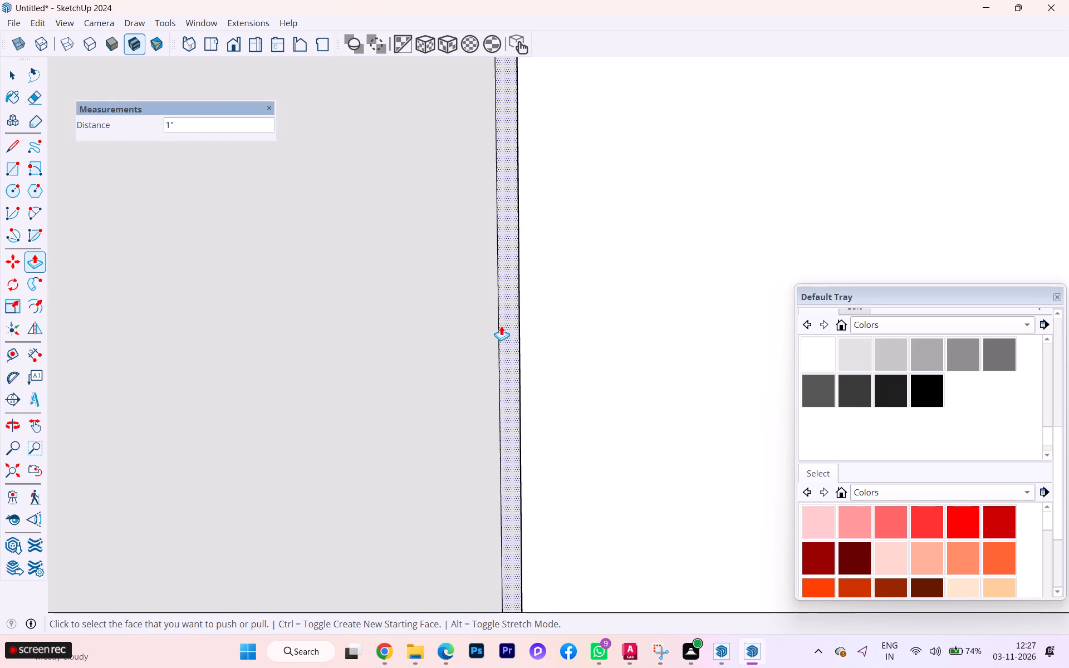
Erase the leftover vertical line between the inner-corner strip and the open-shelf unit's back panel, and exit the group.
{"action": "key", "text": "e"}
{"action": "left_click", "coordinate": [497, 329], "text": "shift"}
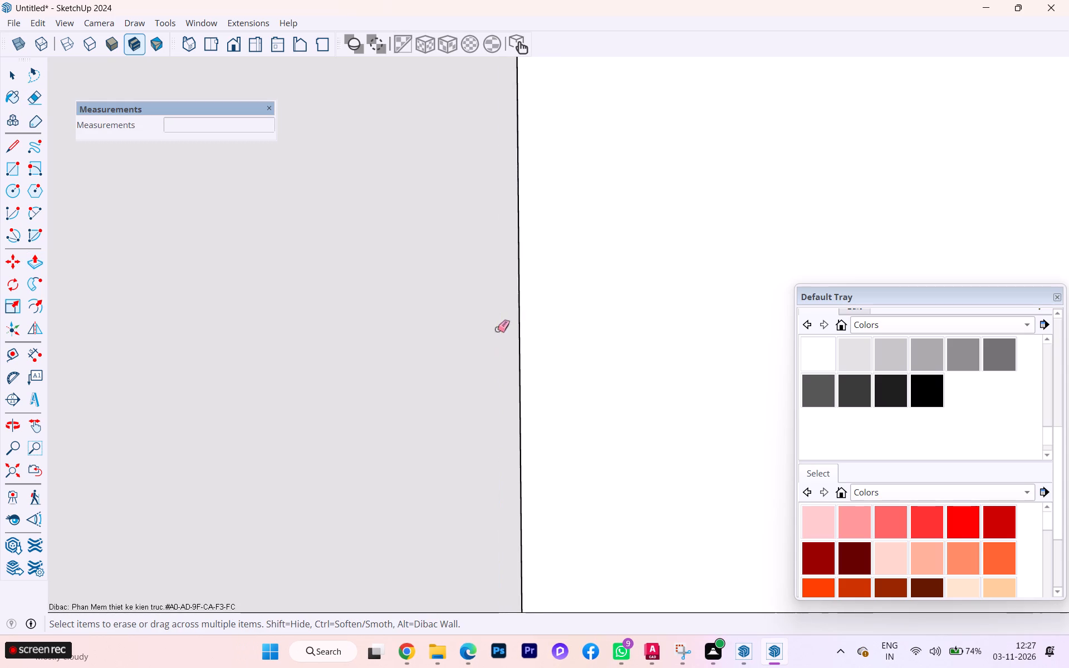
{"action": "scroll", "coordinate": [476, 258], "scroll_direction": "down", "scroll_amount": 2}
{"action": "scroll", "coordinate": [475, 258], "scroll_direction": "up", "scroll_amount": 1}
{"action": "scroll", "coordinate": [475, 258], "scroll_direction": "down", "scroll_amount": 10}
{"action": "scroll", "coordinate": [452, 303], "scroll_direction": "up", "scroll_amount": 1}
{"action": "scroll", "coordinate": [452, 304], "scroll_direction": "down", "scroll_amount": 3}
{"action": "scroll", "coordinate": [452, 304], "scroll_direction": "up", "scroll_amount": 3}
{"action": "scroll", "coordinate": [452, 304], "scroll_direction": "down", "scroll_amount": 2}
{"action": "scroll", "coordinate": [450, 318], "scroll_direction": "up", "scroll_amount": 1}
{"action": "scroll", "coordinate": [450, 318], "scroll_direction": "down", "scroll_amount": 3}
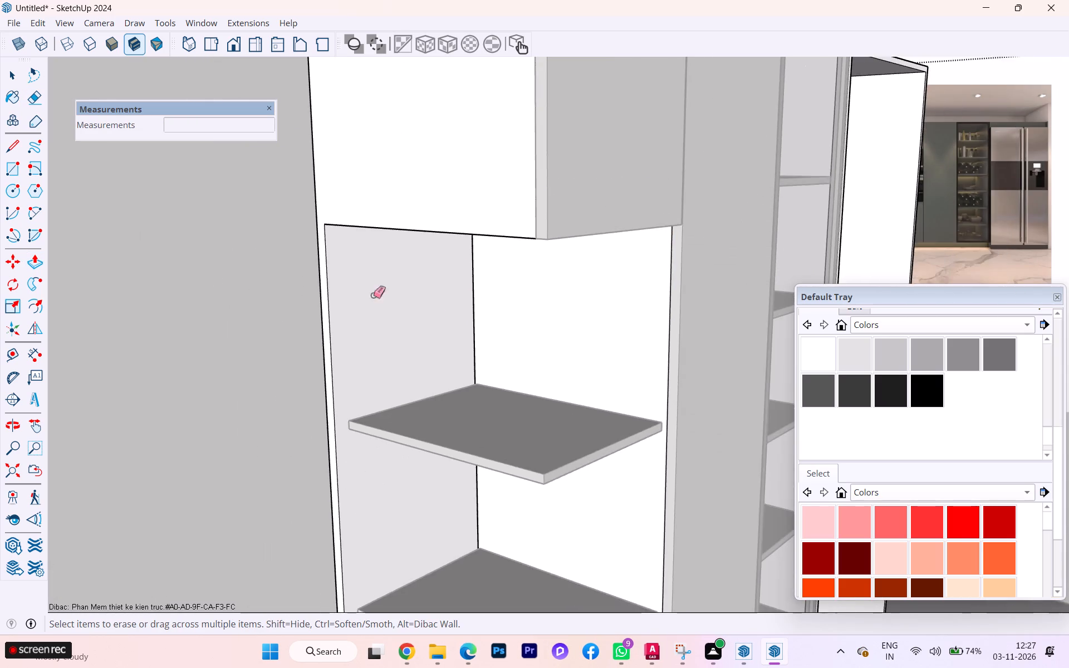
{"action": "scroll", "coordinate": [297, 264], "scroll_direction": "down", "scroll_amount": 3}
{"action": "scroll", "coordinate": [296, 264], "scroll_direction": "up", "scroll_amount": 2}
{"action": "scroll", "coordinate": [296, 264], "scroll_direction": "down", "scroll_amount": 6}
{"action": "scroll", "coordinate": [310, 283], "scroll_direction": "up", "scroll_amount": 1}
{"action": "scroll", "coordinate": [311, 284], "scroll_direction": "down", "scroll_amount": 1}
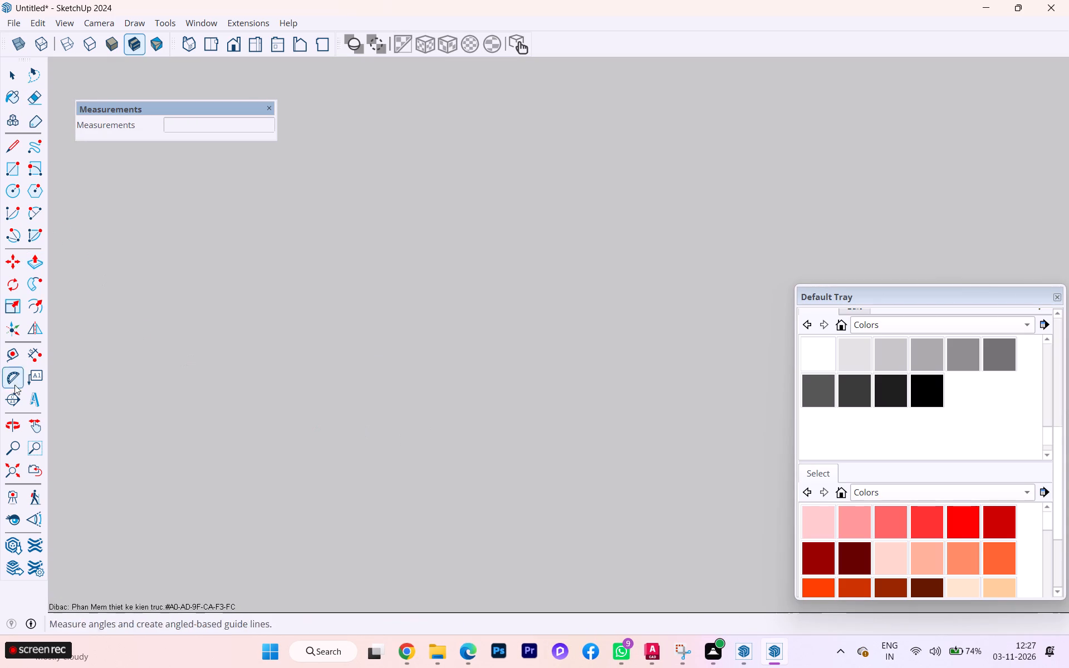
{"action": "left_click", "coordinate": [0, 468]}
{"action": "left_click", "coordinate": [12, 469]}
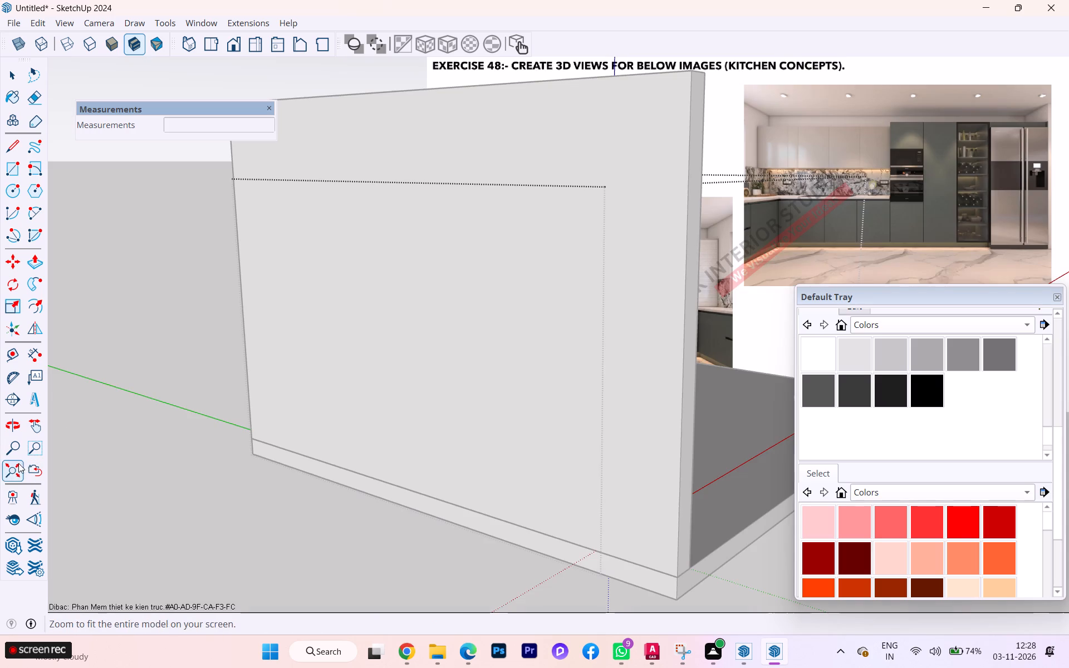
{"action": "left_click", "coordinate": [17, 77]}
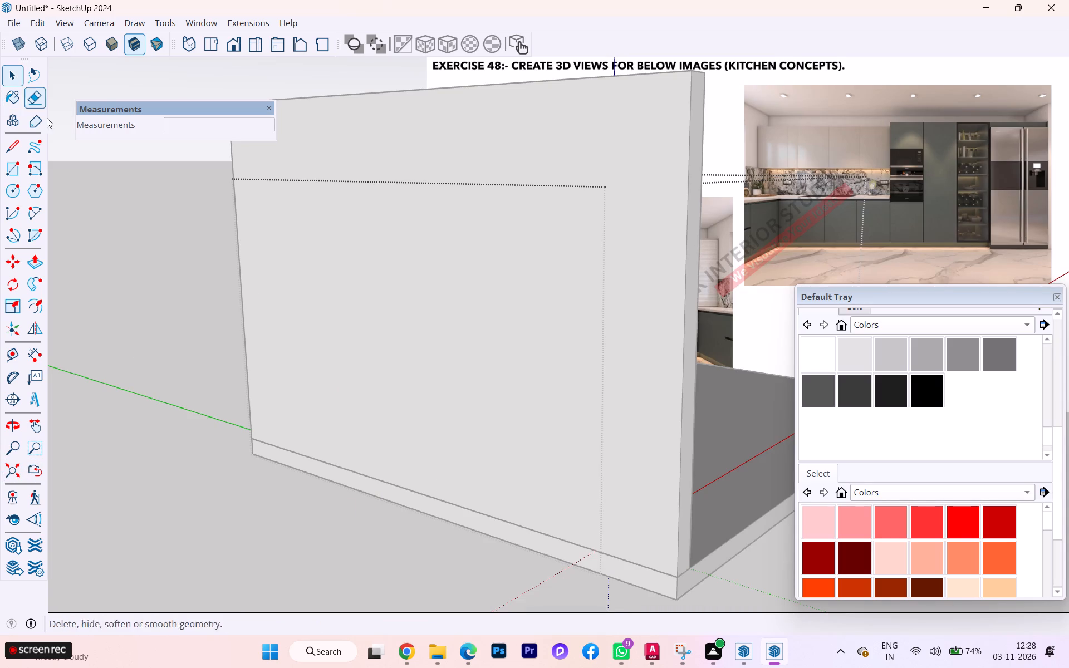
{"action": "left_click", "coordinate": [98, 353]}
Hide the base cabinet door directly below the open-shelf unit, beside the tall cabinet.
{"action": "scroll", "coordinate": [515, 398], "scroll_direction": "up", "scroll_amount": 3}
{"action": "scroll", "coordinate": [515, 398], "scroll_direction": "down", "scroll_amount": 1}
{"action": "scroll", "coordinate": [515, 398], "scroll_direction": "up", "scroll_amount": 1}
{"action": "scroll", "coordinate": [529, 391], "scroll_direction": "down", "scroll_amount": 3}
{"action": "middle_click_drag", "start_coordinate": [534, 390], "coordinate": [58, 367]}
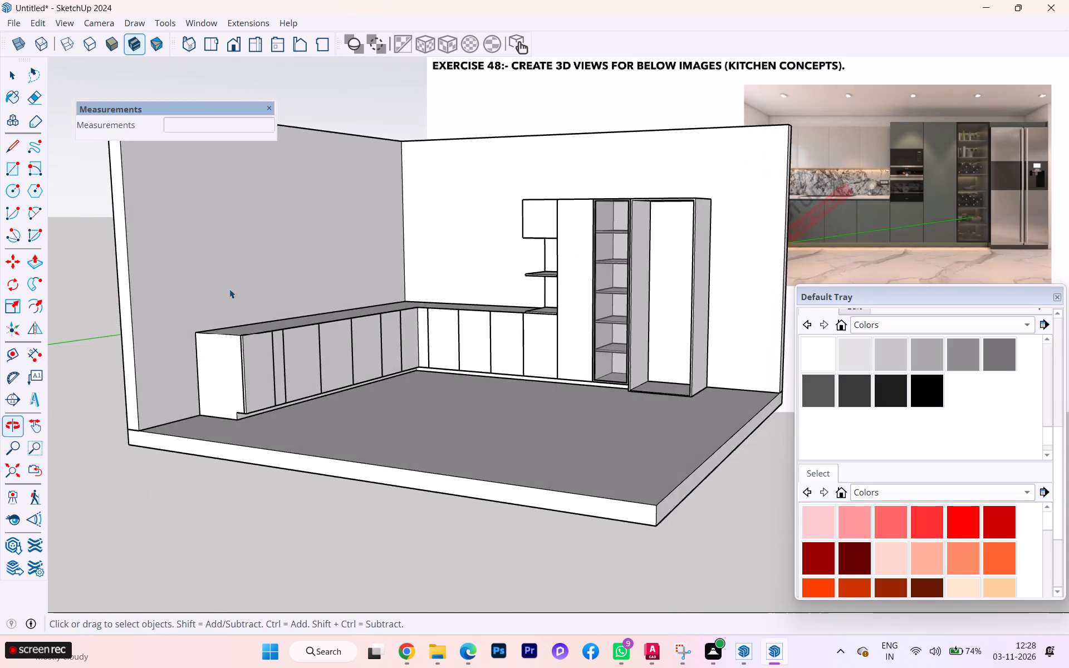
{"action": "scroll", "coordinate": [491, 274], "scroll_direction": "up", "scroll_amount": 4}
{"action": "scroll", "coordinate": [526, 286], "scroll_direction": "down", "scroll_amount": 1}
{"action": "scroll", "coordinate": [526, 286], "scroll_direction": "up", "scroll_amount": 2}
{"action": "scroll", "coordinate": [570, 370], "scroll_direction": "up", "scroll_amount": 8}
{"action": "scroll", "coordinate": [572, 376], "scroll_direction": "down", "scroll_amount": 1}
{"action": "scroll", "coordinate": [572, 377], "scroll_direction": "up", "scroll_amount": 2}
{"action": "left_click", "coordinate": [573, 379]}
{"action": "right_click", "coordinate": [573, 379]}
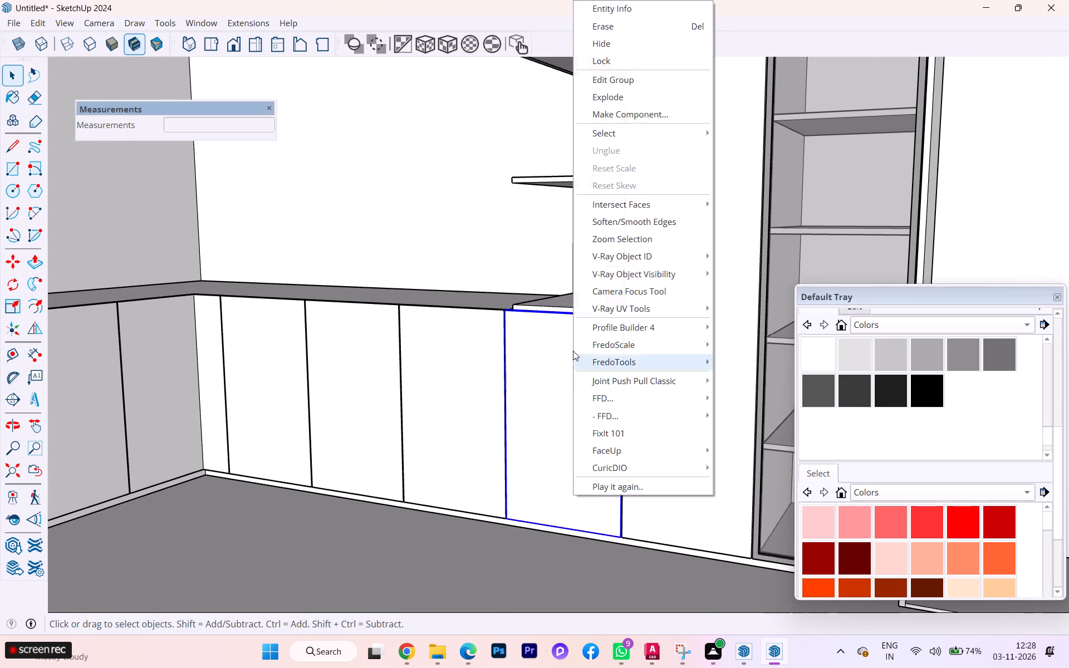
{"action": "left_click", "coordinate": [609, 46]}
Extend the countertop-side end of the open-shelf unit's bottom shelf about 3/4" outward, up to the adjoining side panel.
{"action": "scroll", "coordinate": [570, 307], "scroll_direction": "up", "scroll_amount": 5}
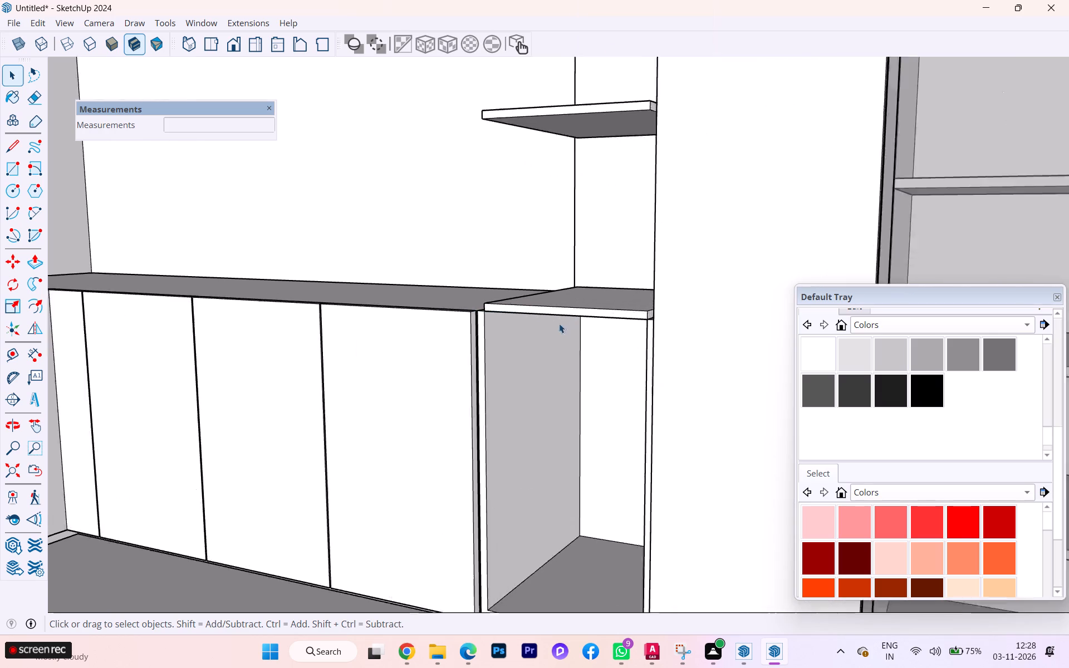
{"action": "scroll", "coordinate": [559, 323], "scroll_direction": "up", "scroll_amount": 6}
{"action": "scroll", "coordinate": [548, 338], "scroll_direction": "down", "scroll_amount": 2}
{"action": "scroll", "coordinate": [548, 338], "scroll_direction": "up", "scroll_amount": 2}
{"action": "scroll", "coordinate": [541, 331], "scroll_direction": "down", "scroll_amount": 3}
{"action": "middle_click_drag", "start_coordinate": [537, 332], "coordinate": [758, 409]}
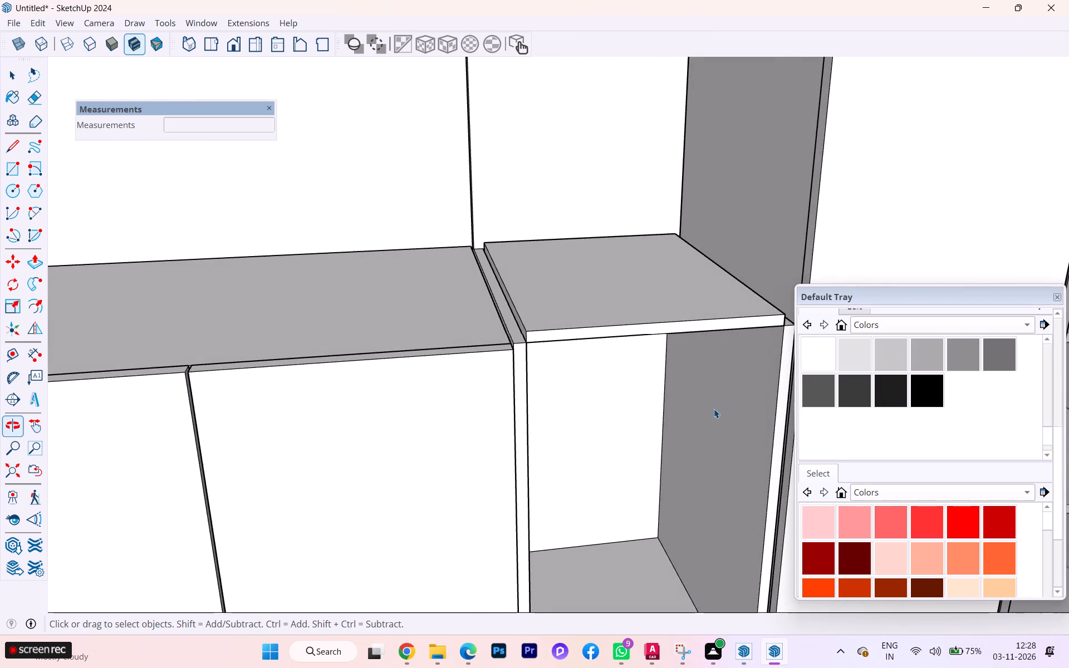
{"action": "scroll", "coordinate": [566, 398], "scroll_direction": "down", "scroll_amount": 1}
{"action": "scroll", "coordinate": [566, 398], "scroll_direction": "up", "scroll_amount": 6}
{"action": "scroll", "coordinate": [566, 398], "scroll_direction": "down", "scroll_amount": 1}
{"action": "scroll", "coordinate": [566, 398], "scroll_direction": "up", "scroll_amount": 3}
{"action": "scroll", "coordinate": [473, 285], "scroll_direction": "down", "scroll_amount": 2}
{"action": "middle_click_drag", "start_coordinate": [468, 281], "coordinate": [631, 336]}
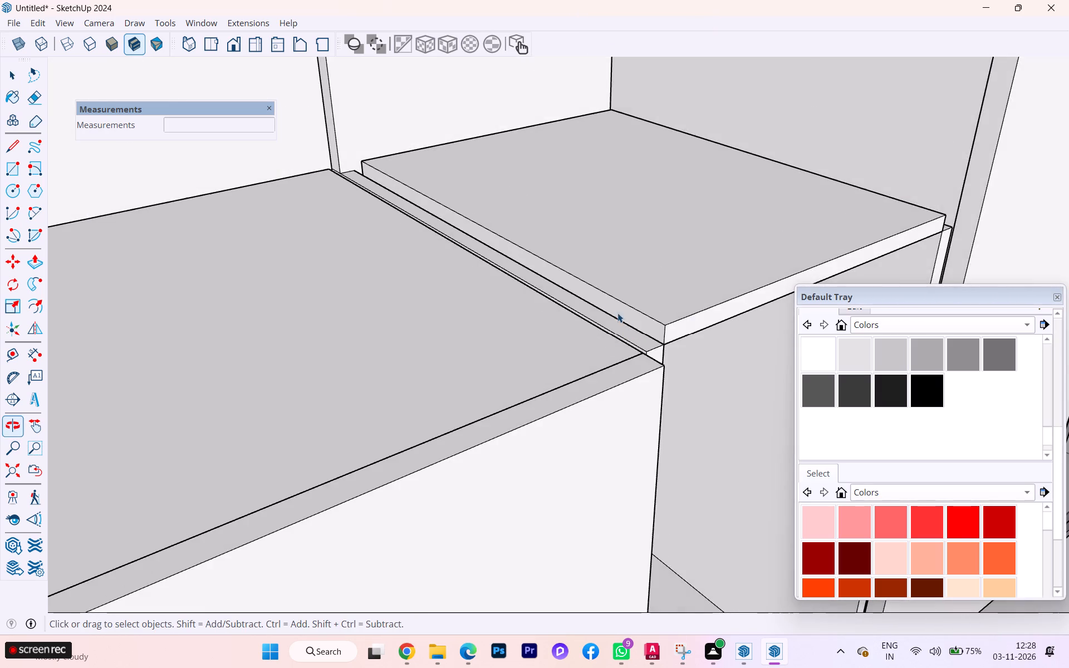
{"action": "scroll", "coordinate": [609, 310], "scroll_direction": "up", "scroll_amount": 8}
{"action": "left_click", "coordinate": [614, 304]}
{"action": "double_click", "coordinate": [616, 301]}
{"action": "left_click", "coordinate": [616, 301]}
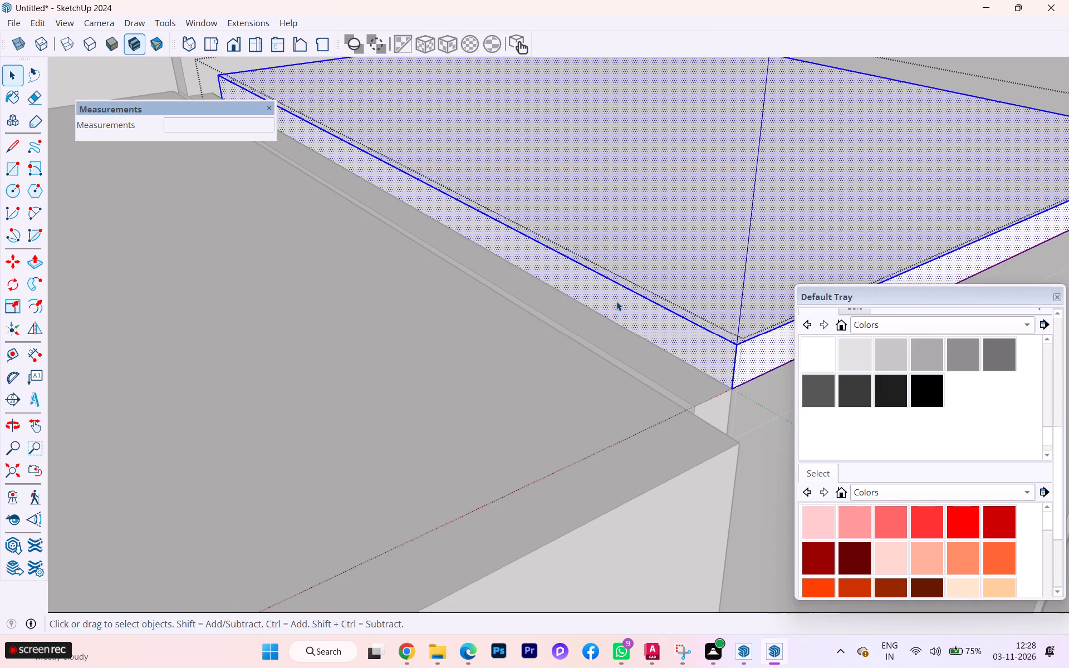
{"action": "key", "text": "p"}
{"action": "left_click", "coordinate": [612, 304]}
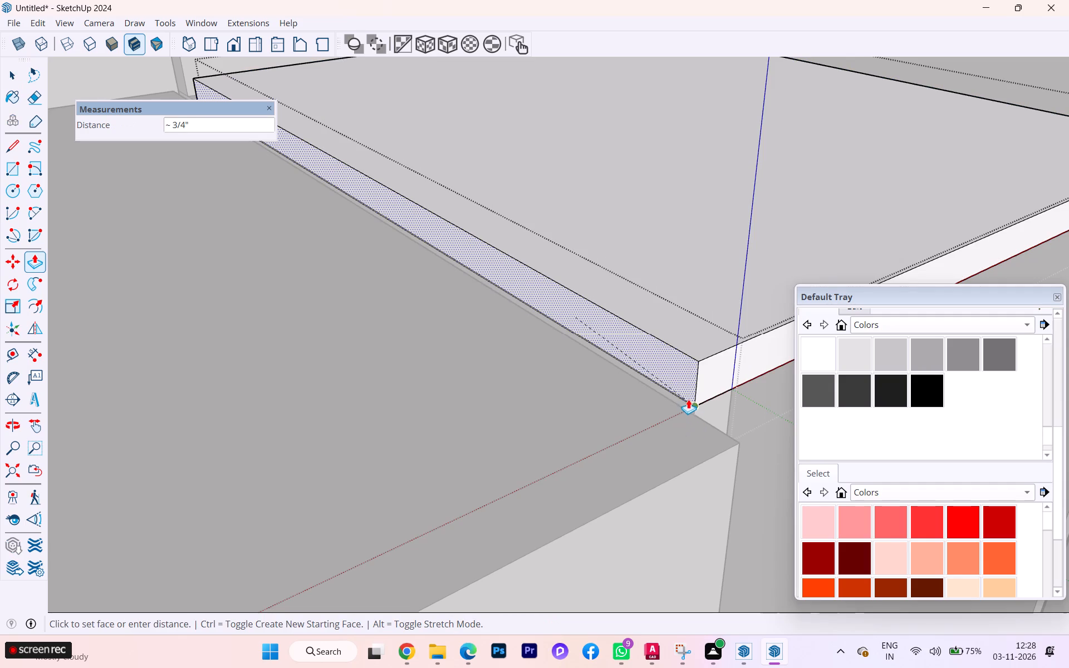
{"action": "left_click", "coordinate": [697, 401]}
{"action": "scroll", "coordinate": [704, 410], "scroll_direction": "up", "scroll_amount": 2}
{"action": "scroll", "coordinate": [704, 410], "scroll_direction": "down", "scroll_amount": 1}
{"action": "scroll", "coordinate": [705, 411], "scroll_direction": "up", "scroll_amount": 11}
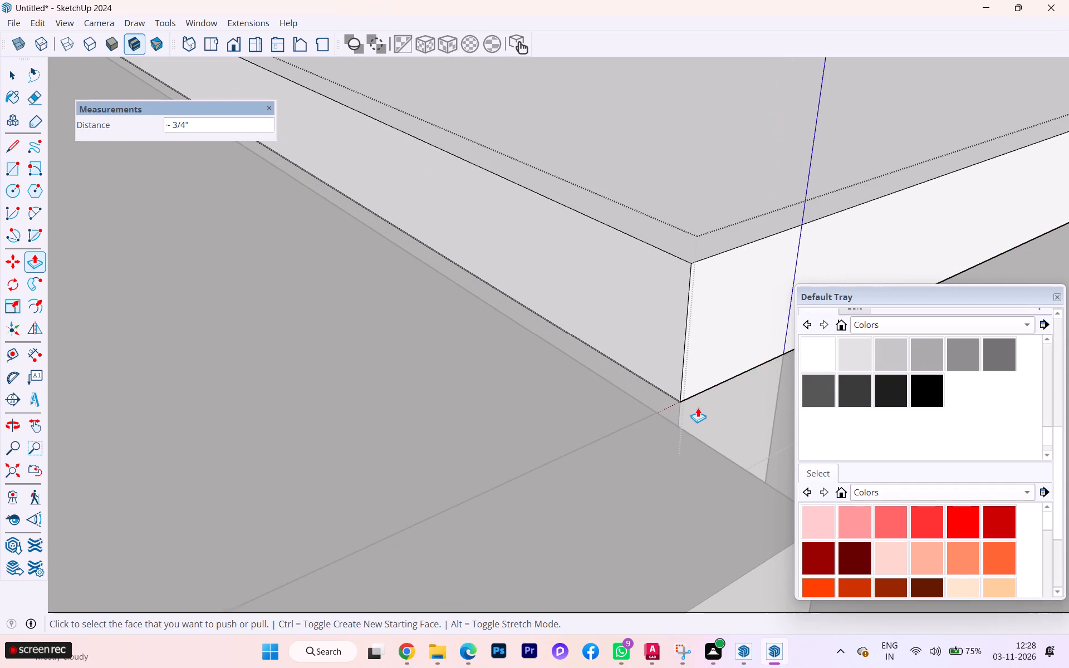
{"action": "left_click", "coordinate": [698, 407]}
Extend the bottom shelf's opposite end about 15/16" to meet the tall cabinet's side.
{"action": "scroll", "coordinate": [429, 259], "scroll_direction": "down", "scroll_amount": 2}
{"action": "scroll", "coordinate": [425, 259], "scroll_direction": "up", "scroll_amount": 2}
{"action": "scroll", "coordinate": [425, 258], "scroll_direction": "down", "scroll_amount": 3}
{"action": "scroll", "coordinate": [425, 266], "scroll_direction": "up", "scroll_amount": 1}
{"action": "scroll", "coordinate": [421, 268], "scroll_direction": "down", "scroll_amount": 1}
{"action": "scroll", "coordinate": [421, 269], "scroll_direction": "up", "scroll_amount": 3}
{"action": "scroll", "coordinate": [421, 269], "scroll_direction": "down", "scroll_amount": 5}
{"action": "scroll", "coordinate": [325, 271], "scroll_direction": "down", "scroll_amount": 8}
{"action": "scroll", "coordinate": [322, 273], "scroll_direction": "up", "scroll_amount": 1}
{"action": "scroll", "coordinate": [322, 273], "scroll_direction": "down", "scroll_amount": 6}
{"action": "scroll", "coordinate": [337, 281], "scroll_direction": "up", "scroll_amount": 1}
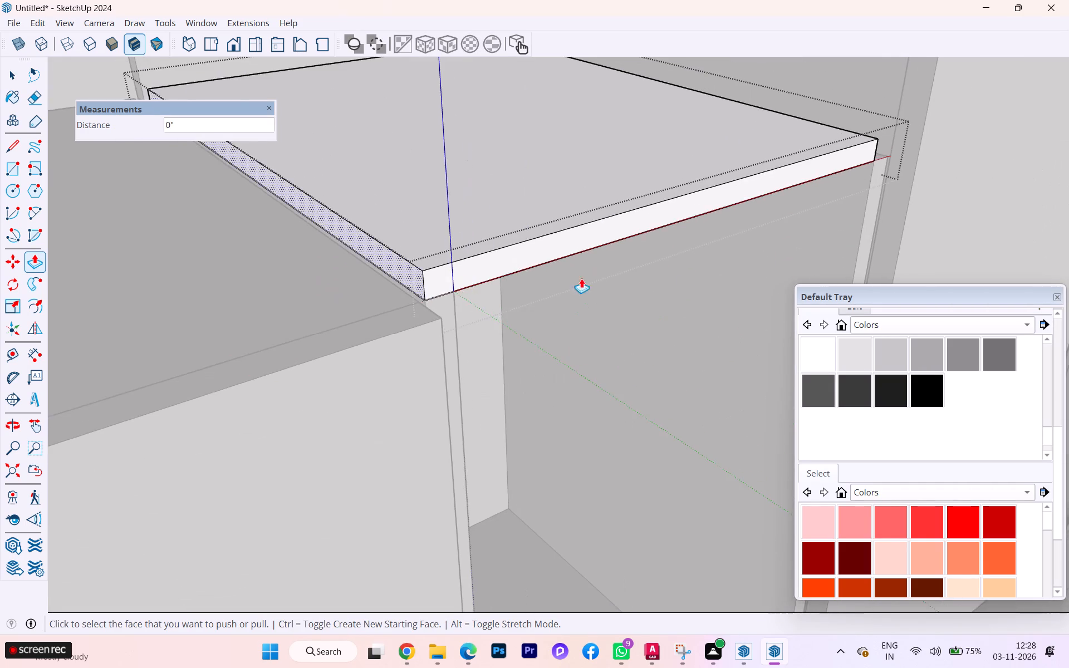
{"action": "scroll", "coordinate": [759, 259], "scroll_direction": "down", "scroll_amount": 1}
{"action": "scroll", "coordinate": [889, 144], "scroll_direction": "up", "scroll_amount": 3}
{"action": "scroll", "coordinate": [961, 116], "scroll_direction": "down", "scroll_amount": 1}
{"action": "scroll", "coordinate": [992, 109], "scroll_direction": "up", "scroll_amount": 4}
{"action": "scroll", "coordinate": [850, 162], "scroll_direction": "down", "scroll_amount": 1}
{"action": "scroll", "coordinate": [837, 168], "scroll_direction": "up", "scroll_amount": 1}
{"action": "scroll", "coordinate": [788, 188], "scroll_direction": "down", "scroll_amount": 1}
{"action": "middle_click_drag", "start_coordinate": [783, 188], "coordinate": [623, 219]}
{"action": "scroll", "coordinate": [651, 234], "scroll_direction": "up", "scroll_amount": 5}
{"action": "scroll", "coordinate": [650, 235], "scroll_direction": "down", "scroll_amount": 2}
{"action": "scroll", "coordinate": [649, 236], "scroll_direction": "up", "scroll_amount": 3}
{"action": "scroll", "coordinate": [627, 282], "scroll_direction": "down", "scroll_amount": 2}
{"action": "scroll", "coordinate": [627, 282], "scroll_direction": "up", "scroll_amount": 2}
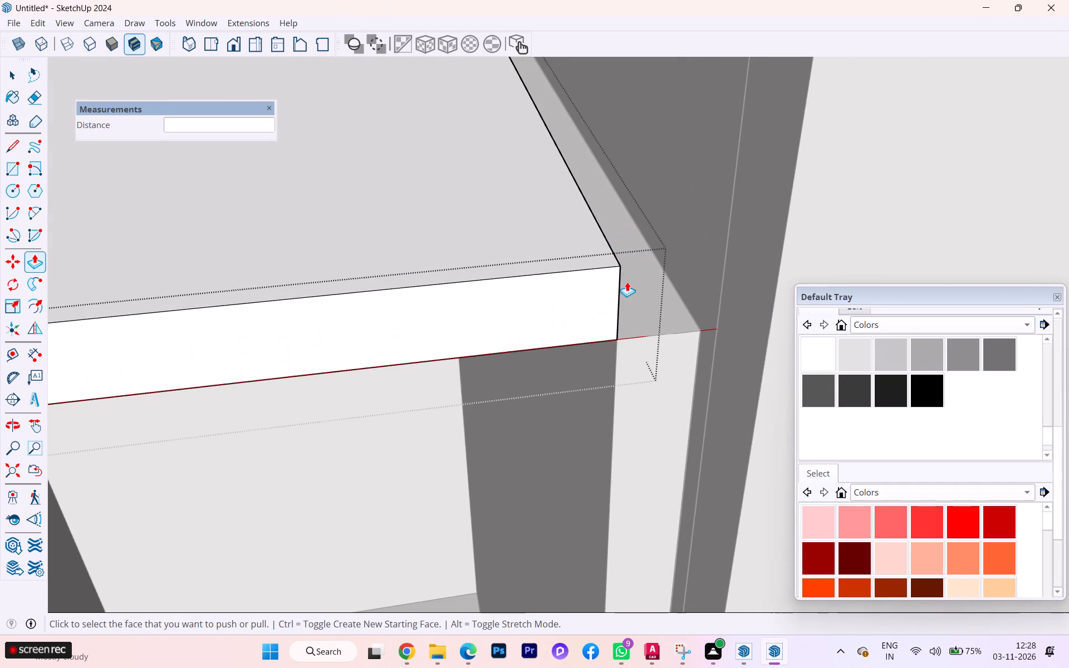
{"action": "scroll", "coordinate": [627, 282], "scroll_direction": "up", "scroll_amount": 8}
{"action": "scroll", "coordinate": [644, 257], "scroll_direction": "down", "scroll_amount": 3}
{"action": "scroll", "coordinate": [644, 256], "scroll_direction": "up", "scroll_amount": 1}
{"action": "scroll", "coordinate": [647, 254], "scroll_direction": "down", "scroll_amount": 4}
{"action": "scroll", "coordinate": [720, 165], "scroll_direction": "down", "scroll_amount": 3}
{"action": "scroll", "coordinate": [670, 229], "scroll_direction": "up", "scroll_amount": 3}
{"action": "scroll", "coordinate": [662, 237], "scroll_direction": "down", "scroll_amount": 1}
{"action": "scroll", "coordinate": [656, 242], "scroll_direction": "up", "scroll_amount": 1}
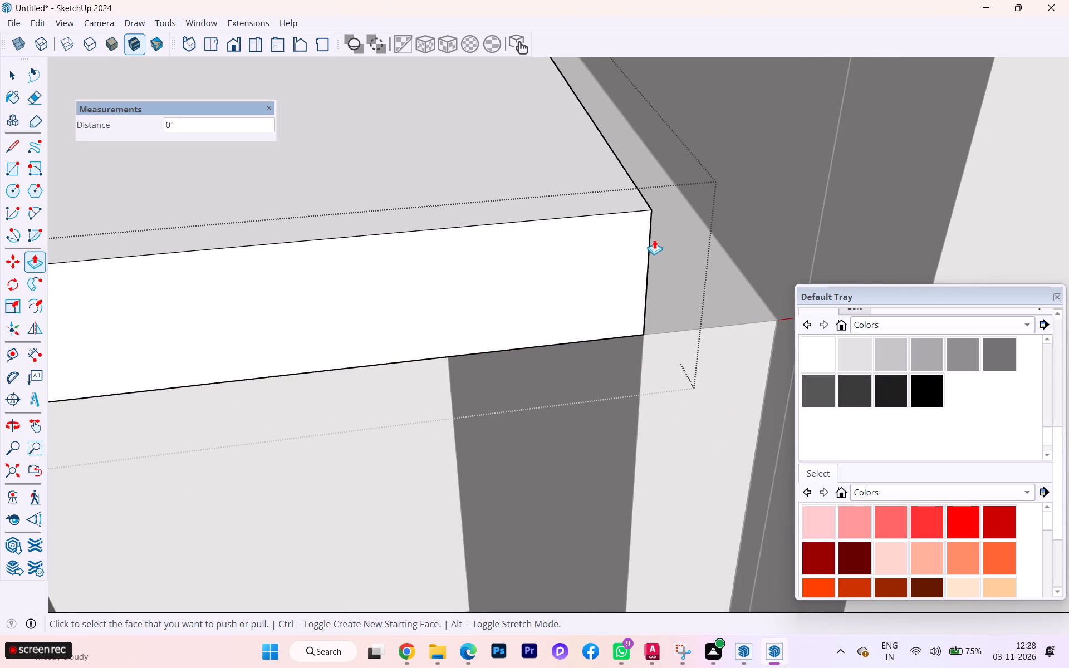
{"action": "scroll", "coordinate": [654, 239], "scroll_direction": "down", "scroll_amount": 1}
{"action": "middle_click_drag", "start_coordinate": [654, 239], "coordinate": [507, 213]}
{"action": "scroll", "coordinate": [721, 261], "scroll_direction": "up", "scroll_amount": 4}
{"action": "scroll", "coordinate": [708, 263], "scroll_direction": "down", "scroll_amount": 1}
{"action": "scroll", "coordinate": [687, 258], "scroll_direction": "up", "scroll_amount": 1}
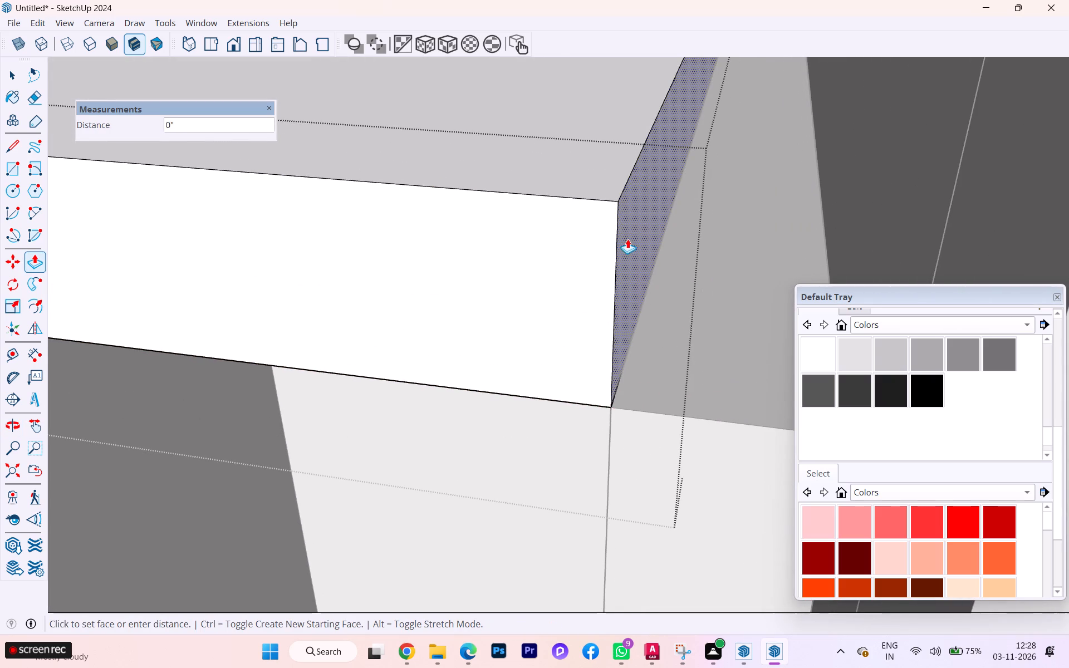
{"action": "left_click", "coordinate": [627, 239]}
{"action": "left_click", "coordinate": [996, 223]}
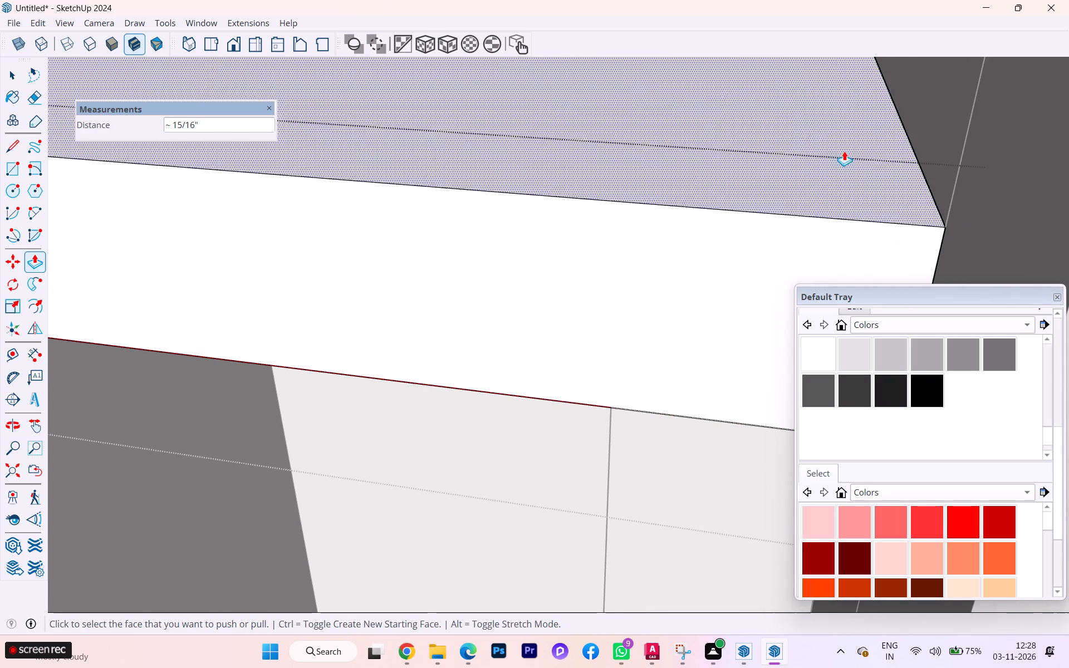
Examine the lengthened bottom shelf's fit at both ends and along its front, and exit the shelf's group.
{"action": "scroll", "coordinate": [636, 61], "scroll_direction": "down", "scroll_amount": 1}
{"action": "scroll", "coordinate": [631, 61], "scroll_direction": "up", "scroll_amount": 1}
{"action": "scroll", "coordinate": [631, 61], "scroll_direction": "down", "scroll_amount": 6}
{"action": "scroll", "coordinate": [626, 124], "scroll_direction": "down", "scroll_amount": 7}
{"action": "scroll", "coordinate": [626, 129], "scroll_direction": "up", "scroll_amount": 1}
{"action": "scroll", "coordinate": [487, 126], "scroll_direction": "down", "scroll_amount": 1}
{"action": "scroll", "coordinate": [480, 128], "scroll_direction": "up", "scroll_amount": 1}
{"action": "scroll", "coordinate": [480, 128], "scroll_direction": "down", "scroll_amount": 2}
{"action": "scroll", "coordinate": [480, 129], "scroll_direction": "up", "scroll_amount": 1}
{"action": "scroll", "coordinate": [480, 129], "scroll_direction": "down", "scroll_amount": 2}
{"action": "scroll", "coordinate": [552, 118], "scroll_direction": "up", "scroll_amount": 2}
{"action": "scroll", "coordinate": [552, 118], "scroll_direction": "down", "scroll_amount": 2}
{"action": "middle_click_drag", "start_coordinate": [572, 104], "coordinate": [650, 0]}
{"action": "scroll", "coordinate": [580, 218], "scroll_direction": "down", "scroll_amount": 7}
{"action": "scroll", "coordinate": [576, 218], "scroll_direction": "up", "scroll_amount": 1}
{"action": "scroll", "coordinate": [574, 217], "scroll_direction": "down", "scroll_amount": 1}
{"action": "scroll", "coordinate": [487, 192], "scroll_direction": "down", "scroll_amount": 5}
{"action": "scroll", "coordinate": [487, 192], "scroll_direction": "up", "scroll_amount": 5}
{"action": "scroll", "coordinate": [487, 192], "scroll_direction": "down", "scroll_amount": 5}
{"action": "scroll", "coordinate": [481, 204], "scroll_direction": "up", "scroll_amount": 1}
{"action": "scroll", "coordinate": [480, 205], "scroll_direction": "down", "scroll_amount": 2}
{"action": "scroll", "coordinate": [480, 206], "scroll_direction": "up", "scroll_amount": 1}
{"action": "scroll", "coordinate": [480, 206], "scroll_direction": "down", "scroll_amount": 4}
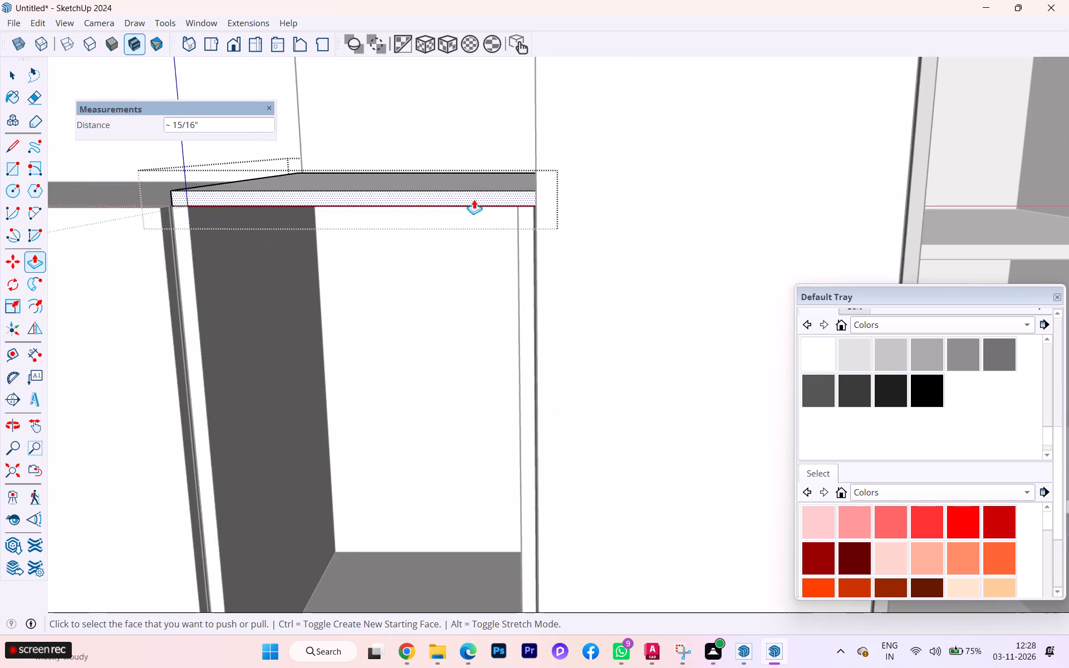
{"action": "scroll", "coordinate": [474, 199], "scroll_direction": "down", "scroll_amount": 3}
{"action": "scroll", "coordinate": [441, 200], "scroll_direction": "up", "scroll_amount": 1}
{"action": "scroll", "coordinate": [441, 200], "scroll_direction": "down", "scroll_amount": 1}
{"action": "middle_click_drag", "start_coordinate": [394, 204], "coordinate": [661, 240]}
{"action": "scroll", "coordinate": [418, 192], "scroll_direction": "down", "scroll_amount": 2}
{"action": "scroll", "coordinate": [414, 194], "scroll_direction": "up", "scroll_amount": 1}
{"action": "scroll", "coordinate": [414, 194], "scroll_direction": "down", "scroll_amount": 10}
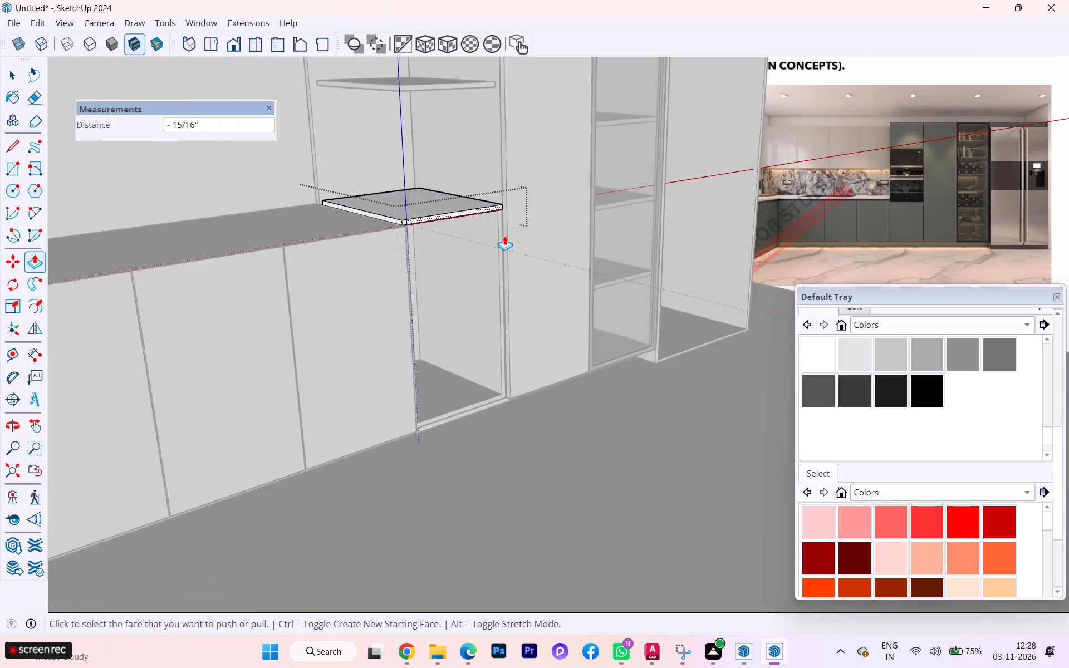
{"action": "middle_click_drag", "start_coordinate": [549, 253], "coordinate": [606, 299]}
{"action": "scroll", "coordinate": [360, 105], "scroll_direction": "up", "scroll_amount": 4}
{"action": "scroll", "coordinate": [360, 103], "scroll_direction": "down", "scroll_amount": 1}
{"action": "scroll", "coordinate": [361, 102], "scroll_direction": "up", "scroll_amount": 2}
{"action": "scroll", "coordinate": [361, 102], "scroll_direction": "down", "scroll_amount": 1}
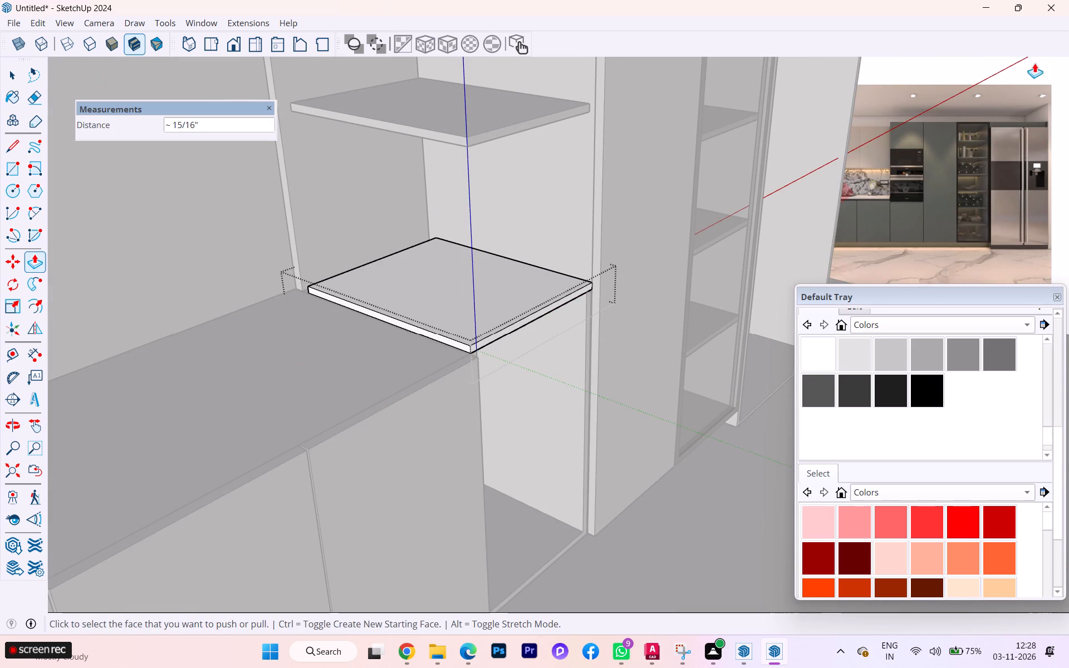
{"action": "left_click", "coordinate": [2, 70]}
{"action": "left_click", "coordinate": [682, 457]}
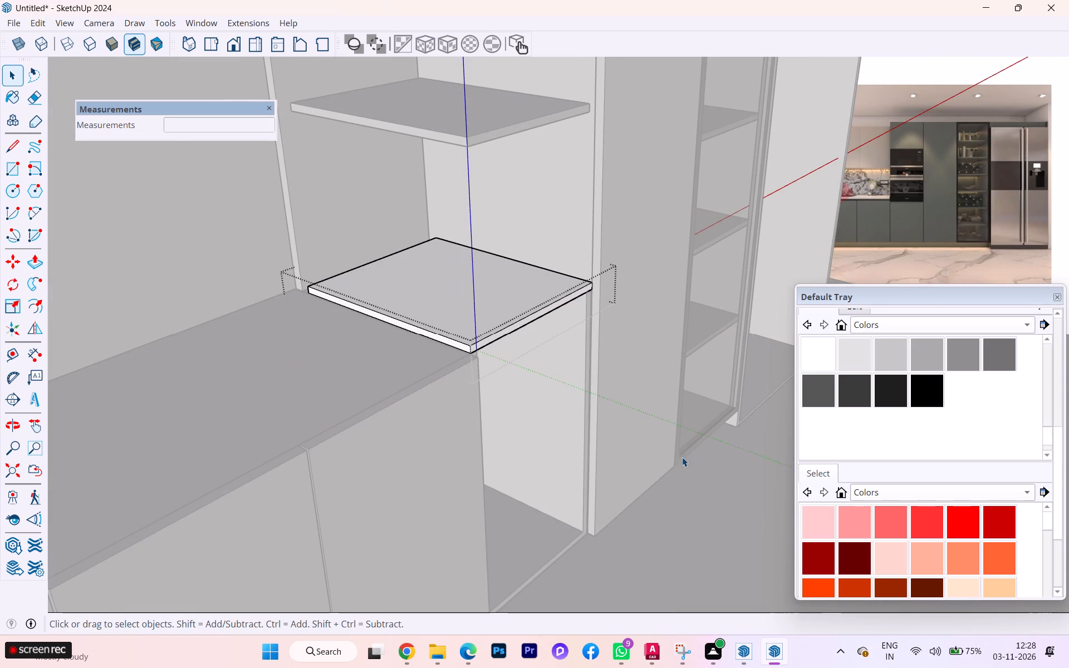
Extend the back edge of the shelf directly above the bottom shelf about 1" to the panel behind it.
{"action": "scroll", "coordinate": [467, 181], "scroll_direction": "up", "scroll_amount": 2}
{"action": "scroll", "coordinate": [460, 168], "scroll_direction": "down", "scroll_amount": 1}
{"action": "scroll", "coordinate": [460, 167], "scroll_direction": "up", "scroll_amount": 5}
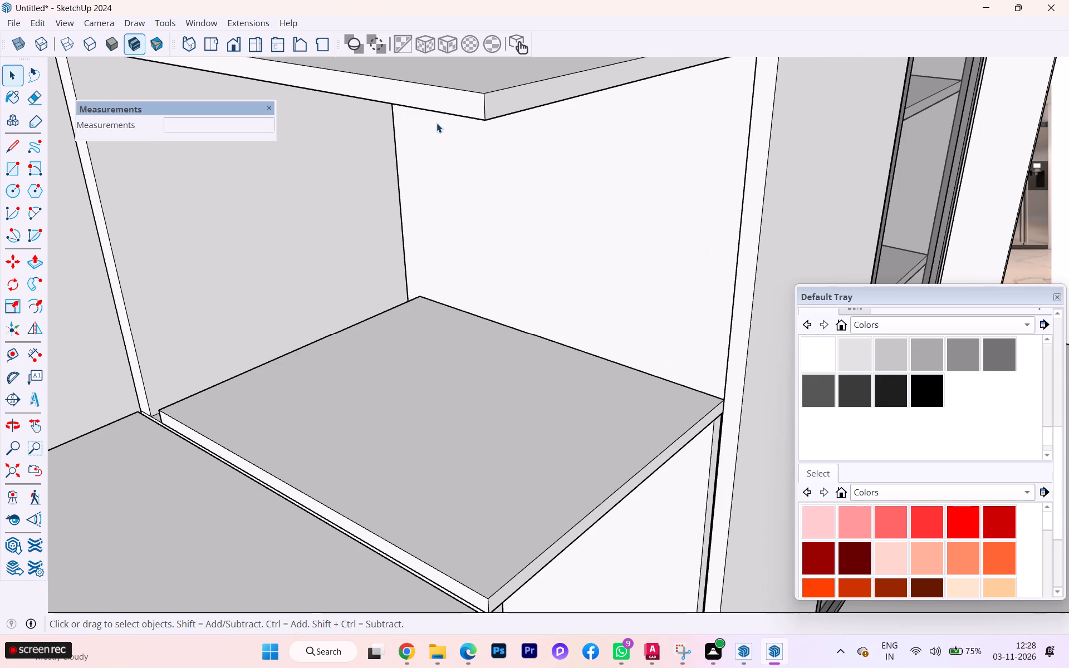
{"action": "left_click", "coordinate": [440, 101]}
{"action": "scroll", "coordinate": [399, 133], "scroll_direction": "down", "scroll_amount": 3}
{"action": "scroll", "coordinate": [385, 143], "scroll_direction": "up", "scroll_amount": 3}
{"action": "scroll", "coordinate": [379, 157], "scroll_direction": "down", "scroll_amount": 2}
{"action": "scroll", "coordinate": [378, 160], "scroll_direction": "up", "scroll_amount": 1}
{"action": "scroll", "coordinate": [378, 160], "scroll_direction": "down", "scroll_amount": 1}
{"action": "middle_click_drag", "start_coordinate": [378, 161], "coordinate": [558, 209]}
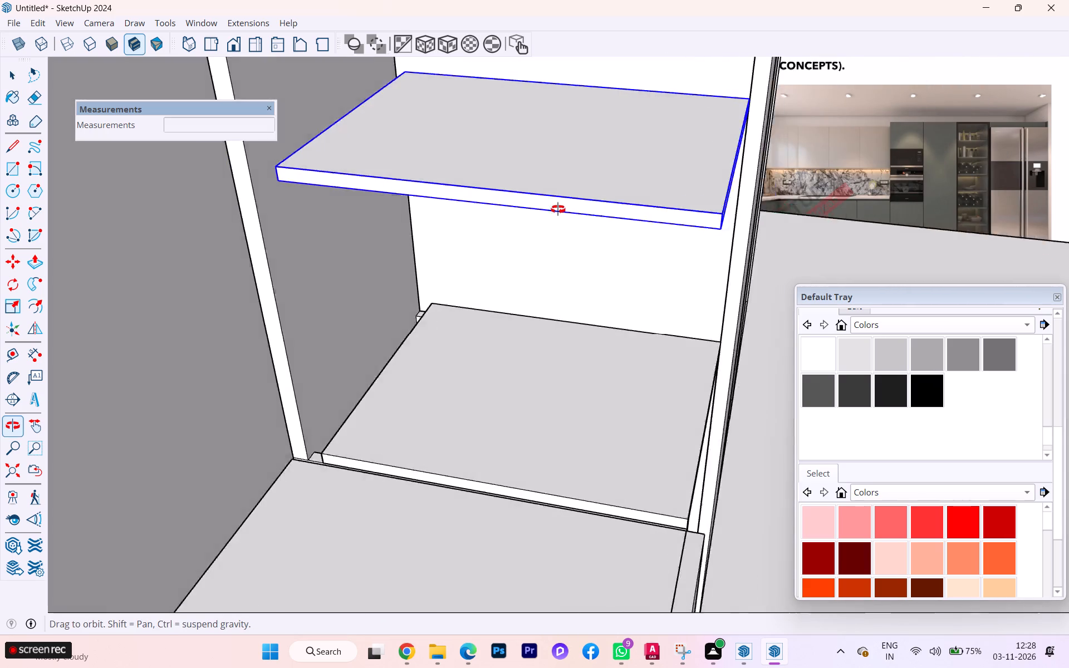
{"action": "middle_click_drag", "start_coordinate": [558, 209], "coordinate": [560, 210]}
{"action": "scroll", "coordinate": [414, 225], "scroll_direction": "up", "scroll_amount": 2}
{"action": "key", "text": "p"}
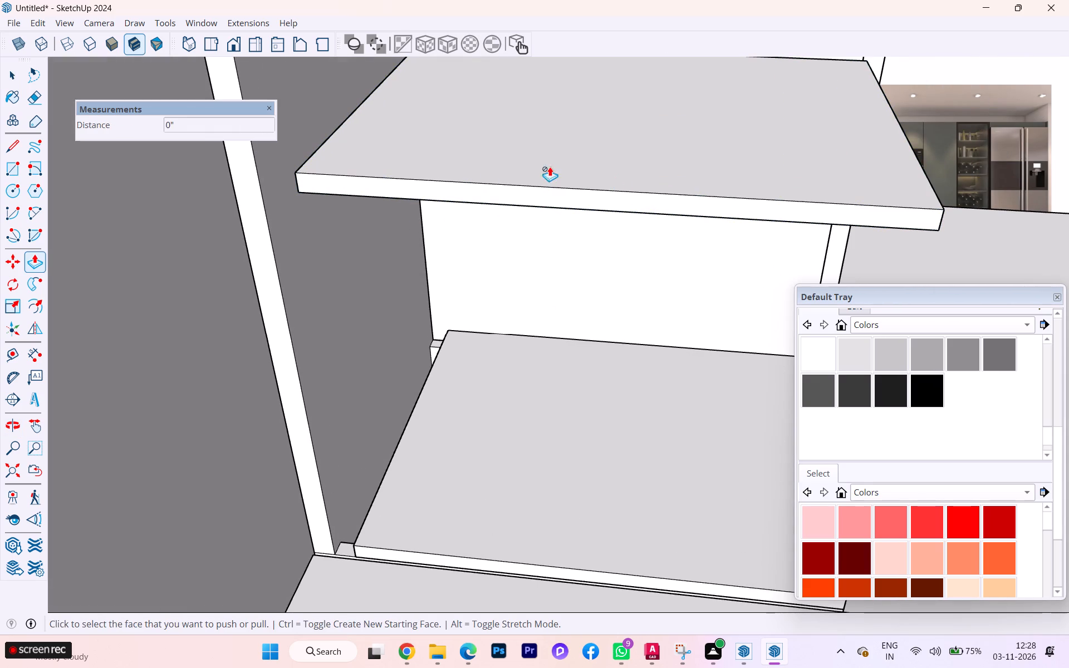
{"action": "double_click", "coordinate": [437, 190]}
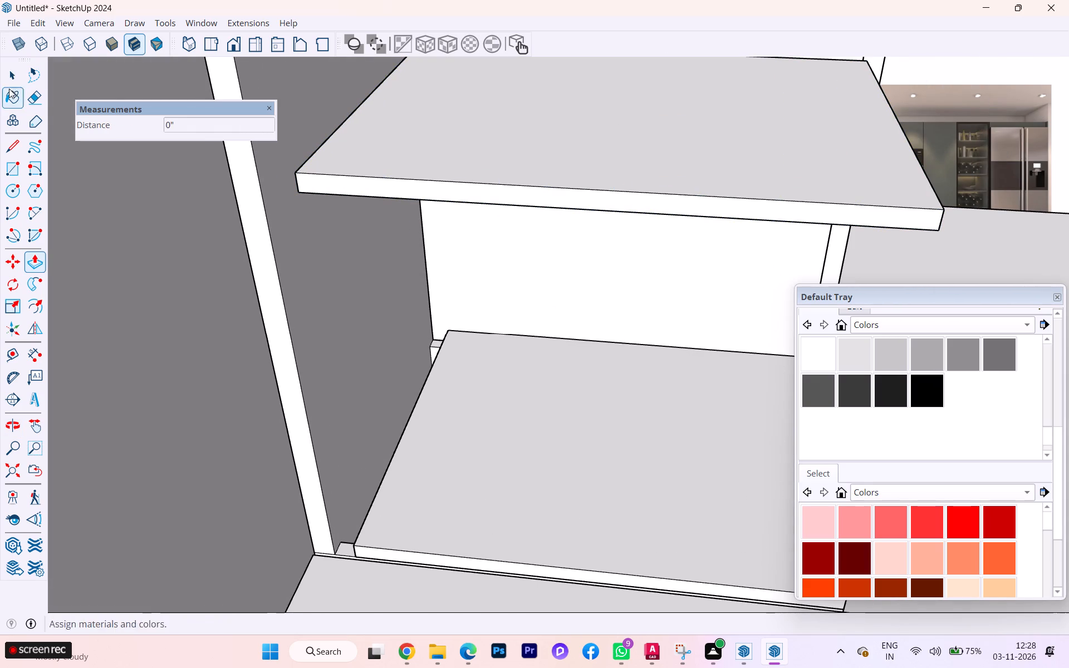
{"action": "left_click", "coordinate": [2, 75]}
{"action": "scroll", "coordinate": [421, 185], "scroll_direction": "down", "scroll_amount": 1}
{"action": "middle_click_drag", "start_coordinate": [423, 185], "coordinate": [558, 174]}
{"action": "scroll", "coordinate": [446, 185], "scroll_direction": "up", "scroll_amount": 5}
{"action": "scroll", "coordinate": [336, 192], "scroll_direction": "up", "scroll_amount": 2}
{"action": "left_click", "coordinate": [354, 209]}
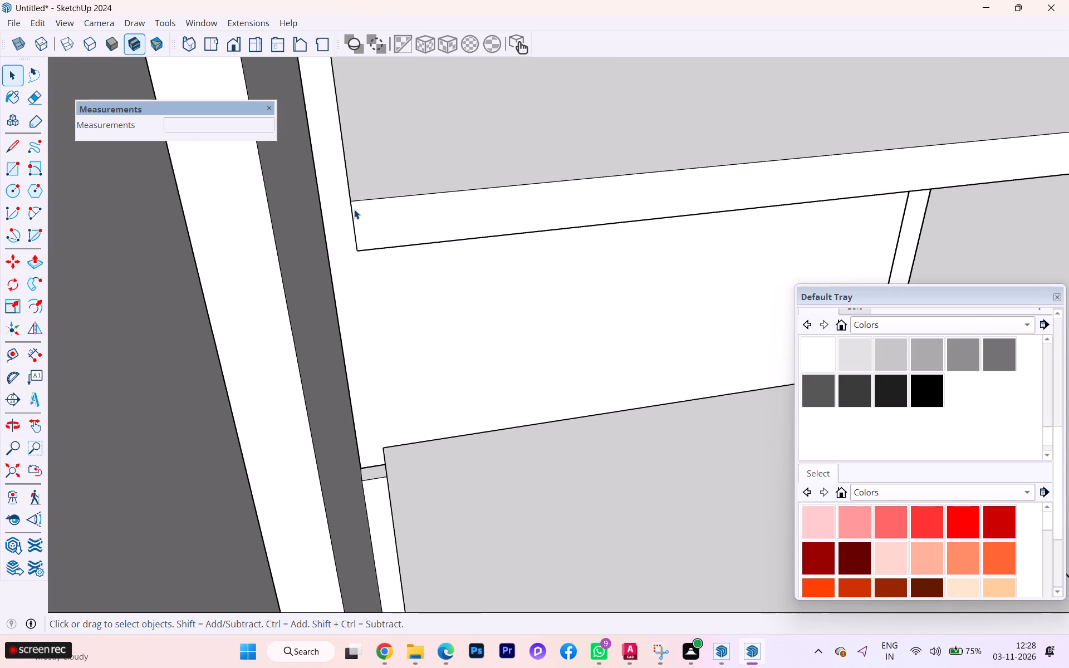
{"action": "double_click", "coordinate": [353, 209]}
{"action": "scroll", "coordinate": [349, 211], "scroll_direction": "up", "scroll_amount": 6}
{"action": "scroll", "coordinate": [381, 210], "scroll_direction": "down", "scroll_amount": 1}
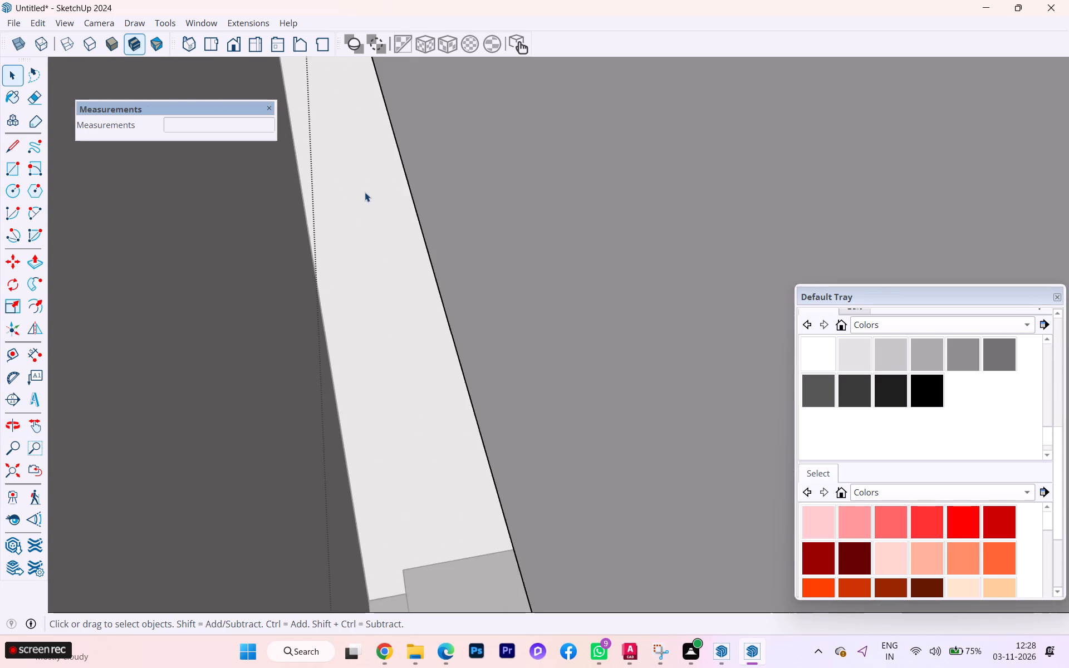
{"action": "scroll", "coordinate": [365, 192], "scroll_direction": "down", "scroll_amount": 1}
{"action": "scroll", "coordinate": [365, 191], "scroll_direction": "up", "scroll_amount": 1}
{"action": "scroll", "coordinate": [365, 191], "scroll_direction": "down", "scroll_amount": 1}
{"action": "key", "text": "p"}
{"action": "left_click", "coordinate": [405, 190]}
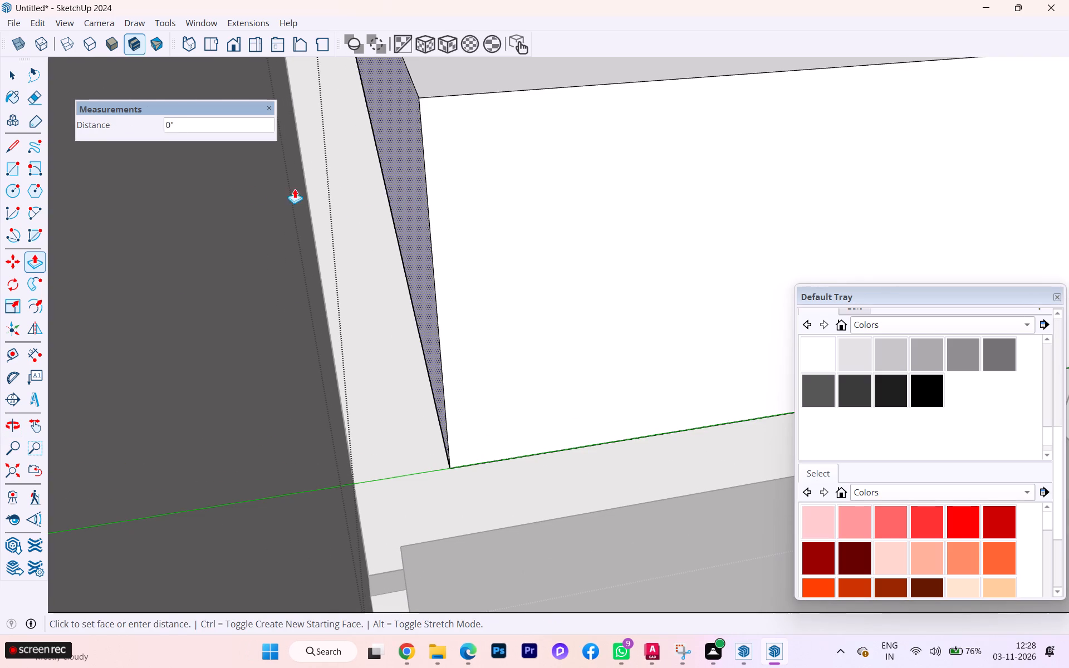
{"action": "scroll", "coordinate": [224, 195], "scroll_direction": "down", "scroll_amount": 4}
{"action": "scroll", "coordinate": [224, 194], "scroll_direction": "up", "scroll_amount": 3}
{"action": "scroll", "coordinate": [254, 183], "scroll_direction": "down", "scroll_amount": 3}
{"action": "scroll", "coordinate": [257, 189], "scroll_direction": "up", "scroll_amount": 1}
{"action": "scroll", "coordinate": [258, 190], "scroll_direction": "down", "scroll_amount": 1}
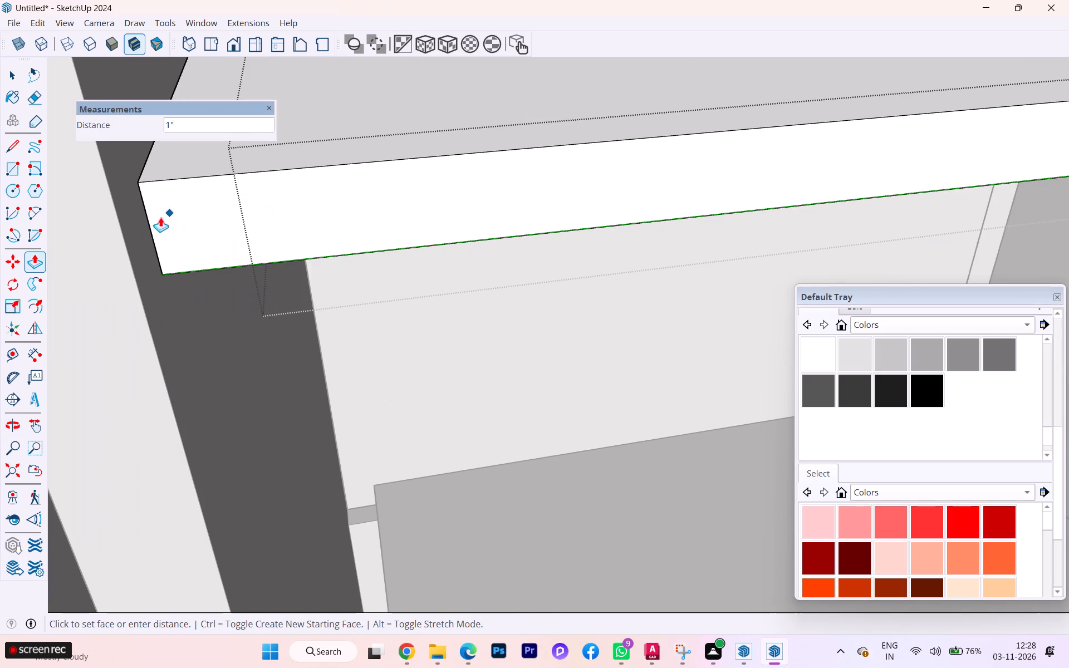
{"action": "left_click", "coordinate": [130, 221]}
Extend the same shelf's countertop-side end about 3/4" outward.
{"action": "left_click", "coordinate": [225, 205]}
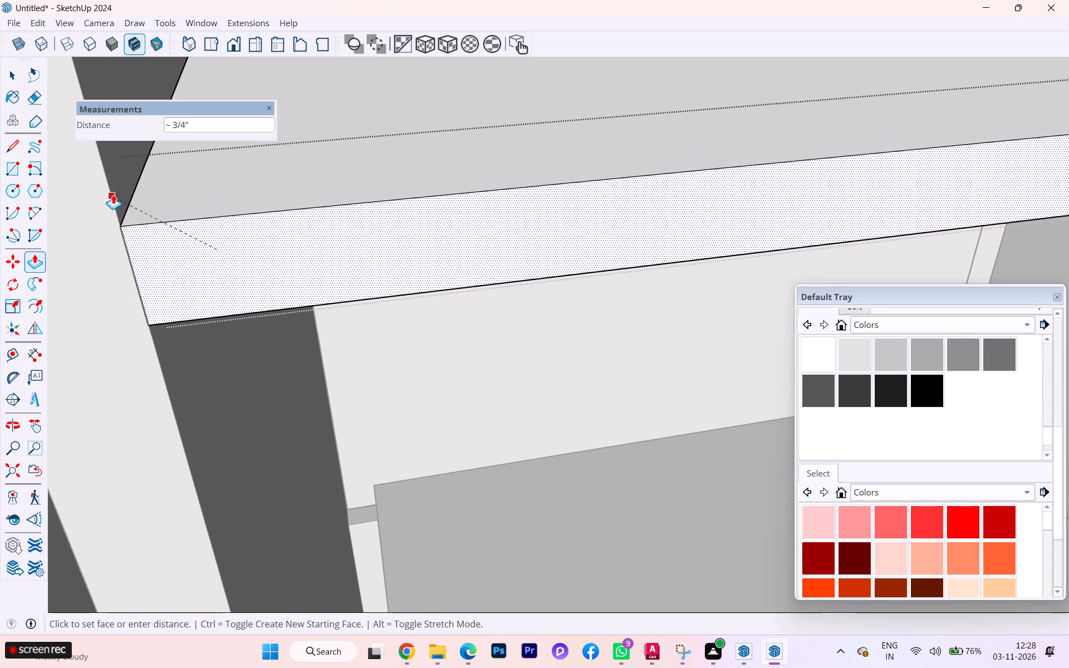
{"action": "left_click", "coordinate": [113, 194]}
Extend that shelf's opposite end about 15/16" to meet the tall cabinet's side, and exit the shelf's group.
{"action": "scroll", "coordinate": [332, 209], "scroll_direction": "down", "scroll_amount": 1}
{"action": "scroll", "coordinate": [340, 212], "scroll_direction": "up", "scroll_amount": 1}
{"action": "scroll", "coordinate": [347, 213], "scroll_direction": "down", "scroll_amount": 4}
{"action": "scroll", "coordinate": [384, 225], "scroll_direction": "up", "scroll_amount": 2}
{"action": "scroll", "coordinate": [386, 227], "scroll_direction": "down", "scroll_amount": 5}
{"action": "scroll", "coordinate": [388, 228], "scroll_direction": "up", "scroll_amount": 2}
{"action": "scroll", "coordinate": [405, 233], "scroll_direction": "down", "scroll_amount": 1}
{"action": "scroll", "coordinate": [327, 263], "scroll_direction": "down", "scroll_amount": 1}
{"action": "scroll", "coordinate": [295, 271], "scroll_direction": "up", "scroll_amount": 1}
{"action": "scroll", "coordinate": [292, 272], "scroll_direction": "down", "scroll_amount": 14}
{"action": "scroll", "coordinate": [287, 278], "scroll_direction": "up", "scroll_amount": 3}
{"action": "scroll", "coordinate": [287, 278], "scroll_direction": "down", "scroll_amount": 2}
{"action": "scroll", "coordinate": [287, 278], "scroll_direction": "up", "scroll_amount": 2}
{"action": "scroll", "coordinate": [287, 278], "scroll_direction": "down", "scroll_amount": 3}
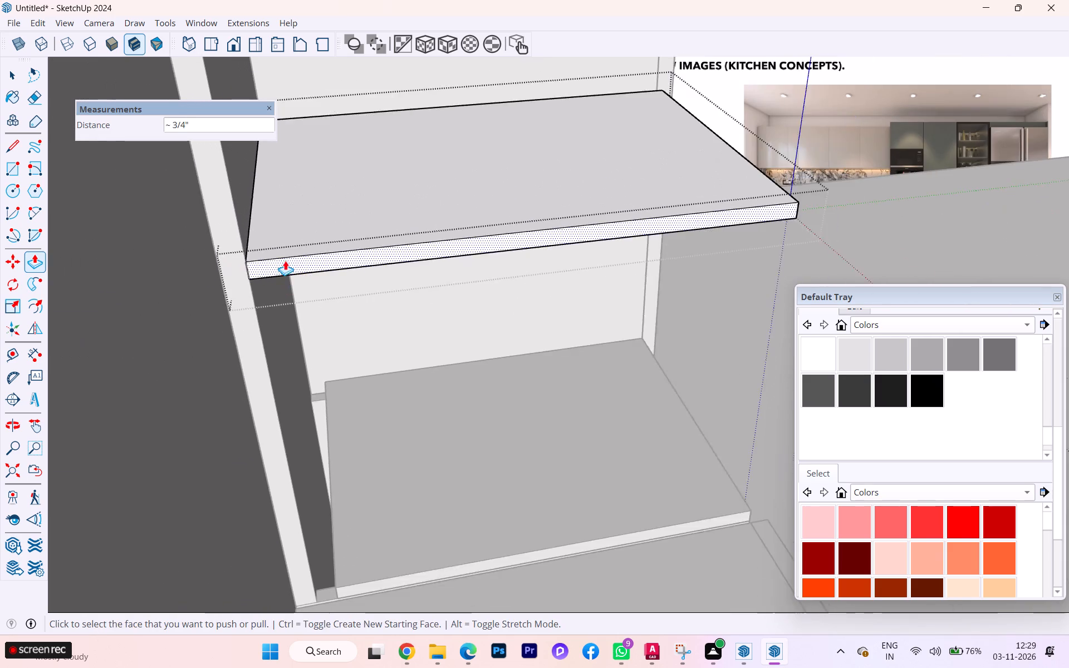
{"action": "scroll", "coordinate": [285, 261], "scroll_direction": "down", "scroll_amount": 4}
{"action": "scroll", "coordinate": [302, 245], "scroll_direction": "up", "scroll_amount": 1}
{"action": "scroll", "coordinate": [303, 244], "scroll_direction": "down", "scroll_amount": 1}
{"action": "scroll", "coordinate": [494, 337], "scroll_direction": "down", "scroll_amount": 3}
{"action": "middle_click_drag", "start_coordinate": [504, 317], "coordinate": [591, 279]}
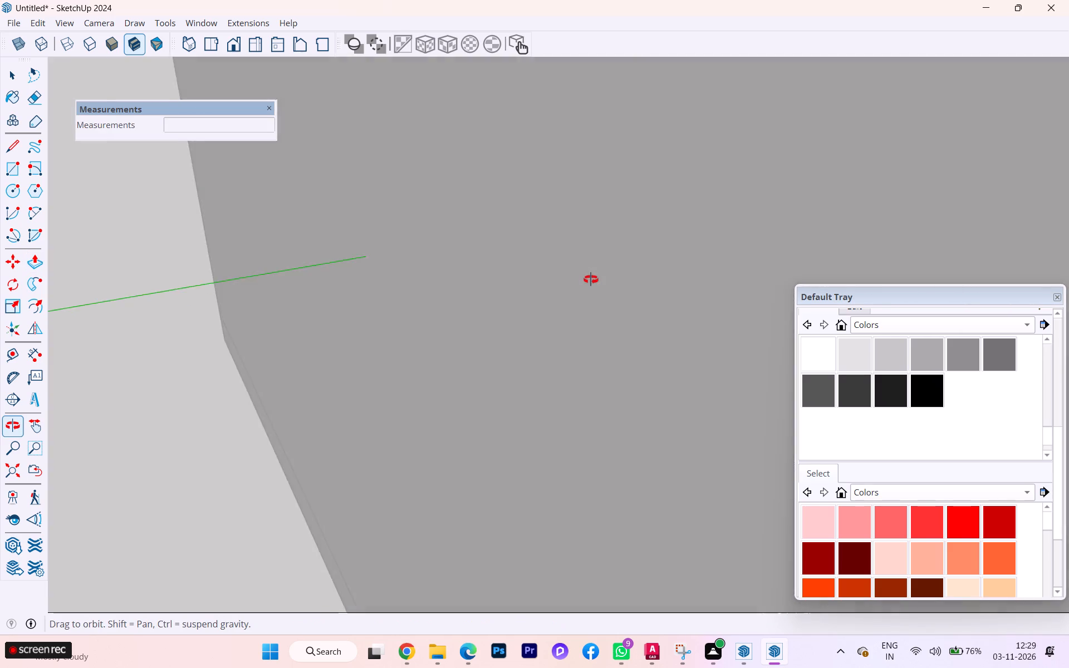
{"action": "middle_click_drag", "start_coordinate": [591, 279], "coordinate": [73, 335]}
{"action": "scroll", "coordinate": [362, 181], "scroll_direction": "up", "scroll_amount": 7}
{"action": "scroll", "coordinate": [415, 151], "scroll_direction": "down", "scroll_amount": 1}
{"action": "scroll", "coordinate": [415, 151], "scroll_direction": "up", "scroll_amount": 2}
{"action": "middle_click_drag", "start_coordinate": [446, 130], "coordinate": [150, 146]}
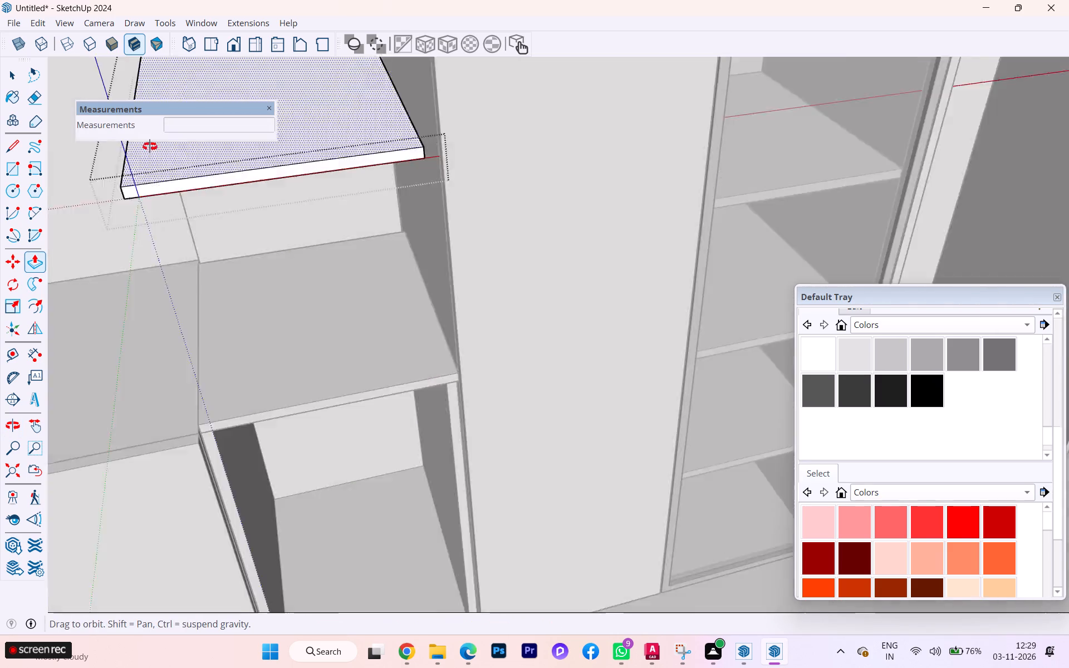
{"action": "middle_click_drag", "start_coordinate": [150, 146], "coordinate": [225, 128]}
{"action": "scroll", "coordinate": [316, 94], "scroll_direction": "up", "scroll_amount": 1}
{"action": "scroll", "coordinate": [339, 96], "scroll_direction": "down", "scroll_amount": 3}
{"action": "scroll", "coordinate": [359, 105], "scroll_direction": "up", "scroll_amount": 3}
{"action": "scroll", "coordinate": [366, 109], "scroll_direction": "down", "scroll_amount": 1}
{"action": "scroll", "coordinate": [370, 111], "scroll_direction": "up", "scroll_amount": 8}
{"action": "scroll", "coordinate": [424, 114], "scroll_direction": "down", "scroll_amount": 4}
{"action": "scroll", "coordinate": [424, 113], "scroll_direction": "up", "scroll_amount": 13}
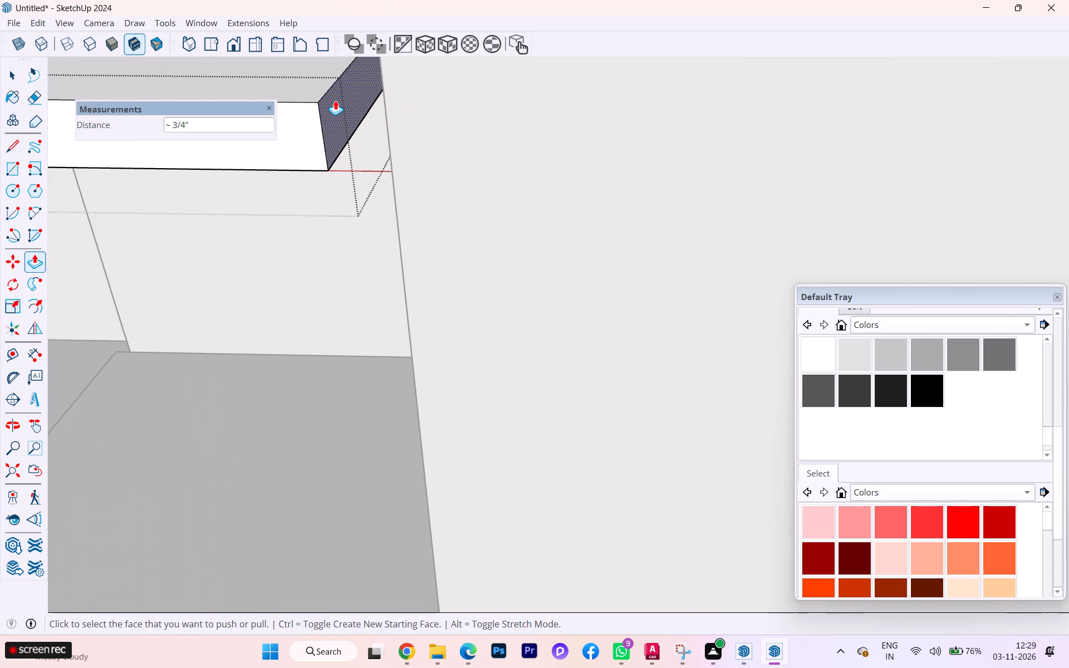
{"action": "left_click", "coordinate": [335, 100]}
{"action": "left_click", "coordinate": [380, 76]}
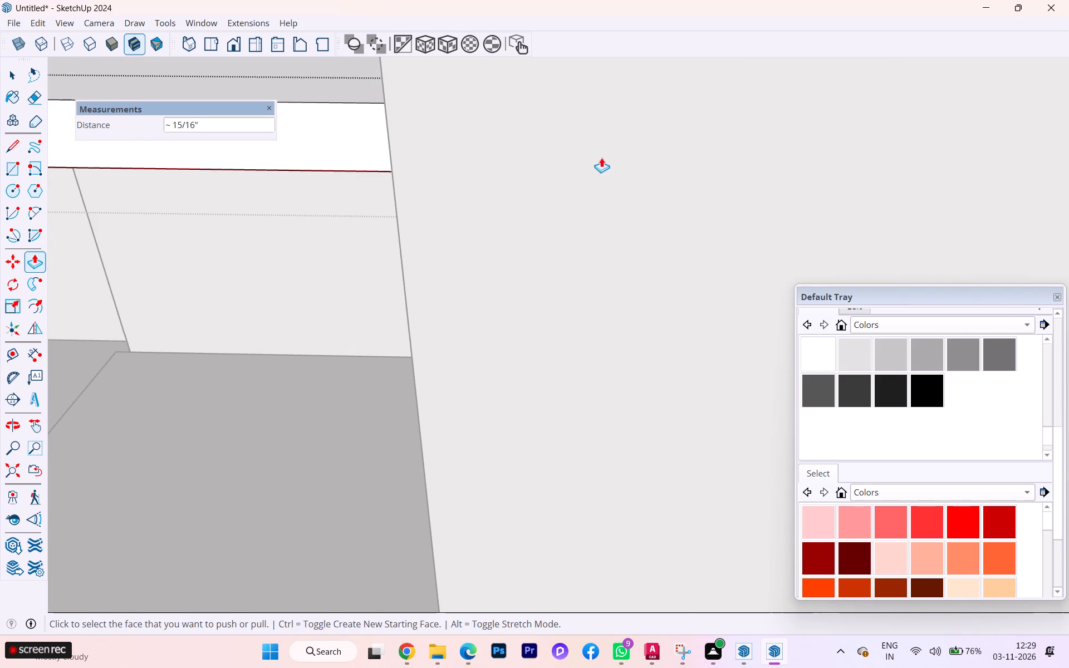
{"action": "scroll", "coordinate": [612, 161], "scroll_direction": "down", "scroll_amount": 1}
{"action": "scroll", "coordinate": [612, 161], "scroll_direction": "up", "scroll_amount": 1}
{"action": "scroll", "coordinate": [613, 161], "scroll_direction": "down", "scroll_amount": 9}
{"action": "scroll", "coordinate": [615, 167], "scroll_direction": "up", "scroll_amount": 1}
{"action": "scroll", "coordinate": [616, 168], "scroll_direction": "down", "scroll_amount": 4}
{"action": "scroll", "coordinate": [620, 169], "scroll_direction": "up", "scroll_amount": 1}
{"action": "scroll", "coordinate": [620, 169], "scroll_direction": "down", "scroll_amount": 4}
{"action": "scroll", "coordinate": [618, 168], "scroll_direction": "up", "scroll_amount": 1}
{"action": "scroll", "coordinate": [617, 168], "scroll_direction": "down", "scroll_amount": 1}
{"action": "scroll", "coordinate": [616, 167], "scroll_direction": "up", "scroll_amount": 2}
{"action": "scroll", "coordinate": [616, 167], "scroll_direction": "down", "scroll_amount": 4}
{"action": "scroll", "coordinate": [615, 167], "scroll_direction": "up", "scroll_amount": 1}
{"action": "scroll", "coordinate": [614, 159], "scroll_direction": "down", "scroll_amount": 3}
{"action": "scroll", "coordinate": [589, 153], "scroll_direction": "up", "scroll_amount": 1}
{"action": "scroll", "coordinate": [587, 153], "scroll_direction": "down", "scroll_amount": 4}
{"action": "scroll", "coordinate": [587, 154], "scroll_direction": "up", "scroll_amount": 6}
{"action": "scroll", "coordinate": [587, 154], "scroll_direction": "down", "scroll_amount": 8}
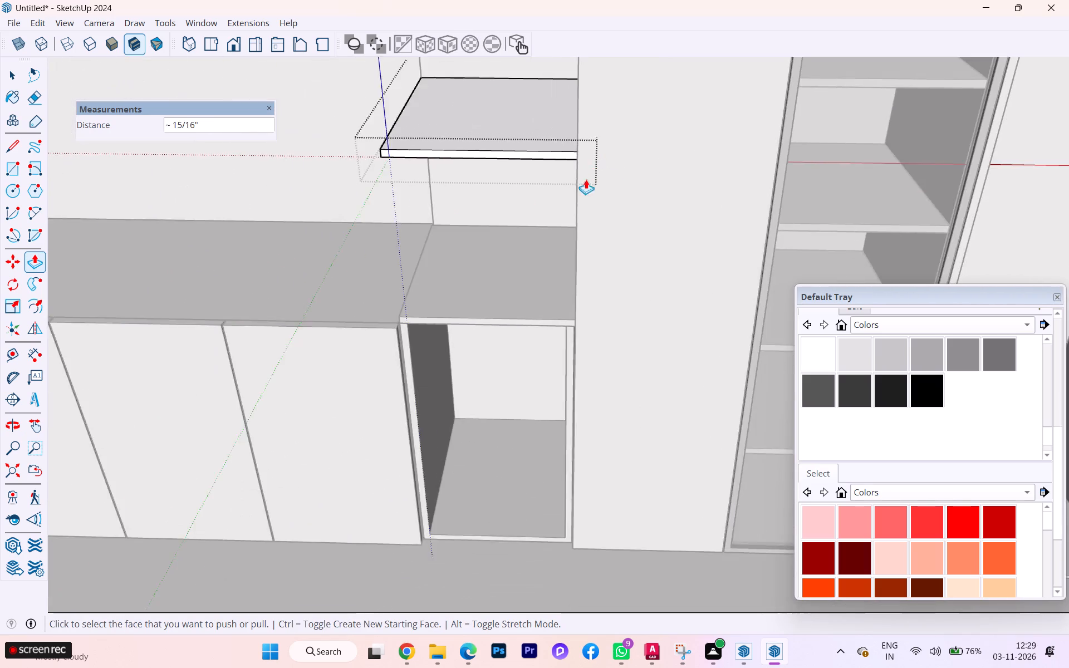
{"action": "scroll", "coordinate": [356, 208], "scroll_direction": "down", "scroll_amount": 4}
{"action": "left_click", "coordinate": [13, 82]}
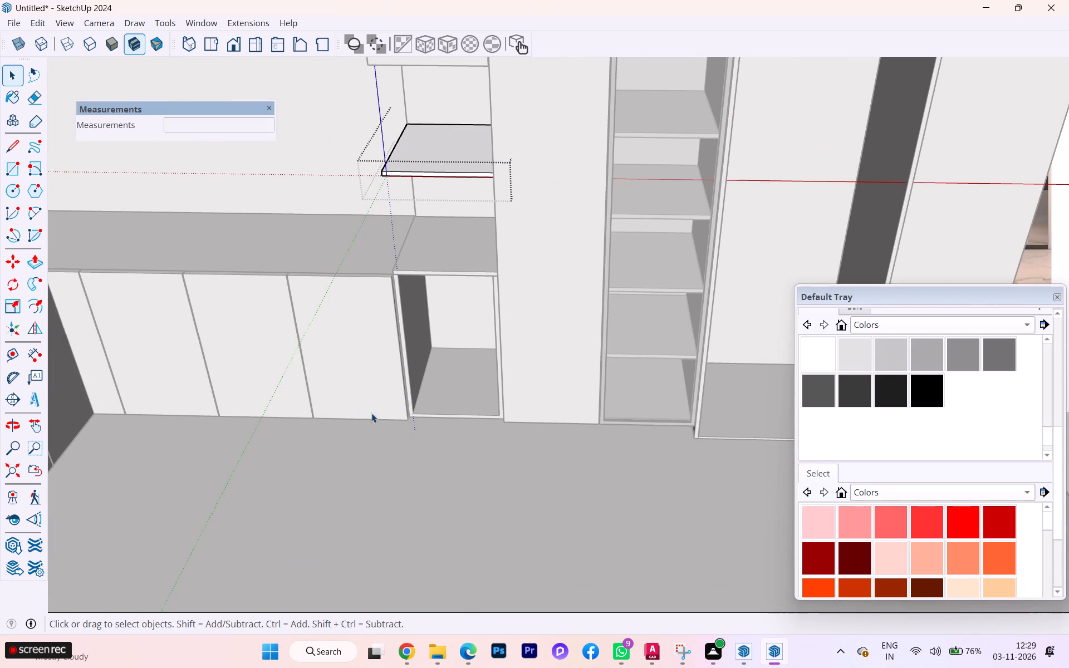
{"action": "left_click", "coordinate": [371, 413]}
Extend the back edge of the open-shelf unit's bottom shelf about 7/8" toward the panel behind it.
{"action": "scroll", "coordinate": [443, 421], "scroll_direction": "up", "scroll_amount": 3}
{"action": "scroll", "coordinate": [473, 395], "scroll_direction": "down", "scroll_amount": 1}
{"action": "scroll", "coordinate": [475, 392], "scroll_direction": "up", "scroll_amount": 4}
{"action": "scroll", "coordinate": [457, 245], "scroll_direction": "up", "scroll_amount": 1}
{"action": "scroll", "coordinate": [457, 244], "scroll_direction": "down", "scroll_amount": 1}
{"action": "scroll", "coordinate": [457, 239], "scroll_direction": "up", "scroll_amount": 4}
{"action": "scroll", "coordinate": [452, 181], "scroll_direction": "down", "scroll_amount": 3}
{"action": "middle_click_drag", "start_coordinate": [467, 188], "coordinate": [1062, 285]}
{"action": "scroll", "coordinate": [1062, 285], "scroll_direction": "down", "scroll_amount": 1}
{"action": "scroll", "coordinate": [259, 313], "scroll_direction": "up", "scroll_amount": 1}
{"action": "scroll", "coordinate": [251, 317], "scroll_direction": "down", "scroll_amount": 1}
{"action": "scroll", "coordinate": [246, 318], "scroll_direction": "up", "scroll_amount": 2}
{"action": "scroll", "coordinate": [214, 335], "scroll_direction": "down", "scroll_amount": 2}
{"action": "scroll", "coordinate": [214, 335], "scroll_direction": "up", "scroll_amount": 1}
{"action": "scroll", "coordinate": [214, 335], "scroll_direction": "down", "scroll_amount": 1}
{"action": "middle_click_drag", "start_coordinate": [242, 333], "coordinate": [321, 276]}
{"action": "scroll", "coordinate": [198, 367], "scroll_direction": "up", "scroll_amount": 14}
{"action": "scroll", "coordinate": [197, 309], "scroll_direction": "down", "scroll_amount": 1}
{"action": "scroll", "coordinate": [197, 309], "scroll_direction": "up", "scroll_amount": 3}
{"action": "scroll", "coordinate": [197, 309], "scroll_direction": "down", "scroll_amount": 1}
{"action": "scroll", "coordinate": [197, 309], "scroll_direction": "up", "scroll_amount": 2}
{"action": "scroll", "coordinate": [190, 304], "scroll_direction": "down", "scroll_amount": 1}
{"action": "middle_click_drag", "start_coordinate": [190, 297], "coordinate": [286, 247]}
{"action": "scroll", "coordinate": [165, 336], "scroll_direction": "up", "scroll_amount": 3}
{"action": "double_click", "coordinate": [135, 348]}
{"action": "left_click", "coordinate": [134, 349]}
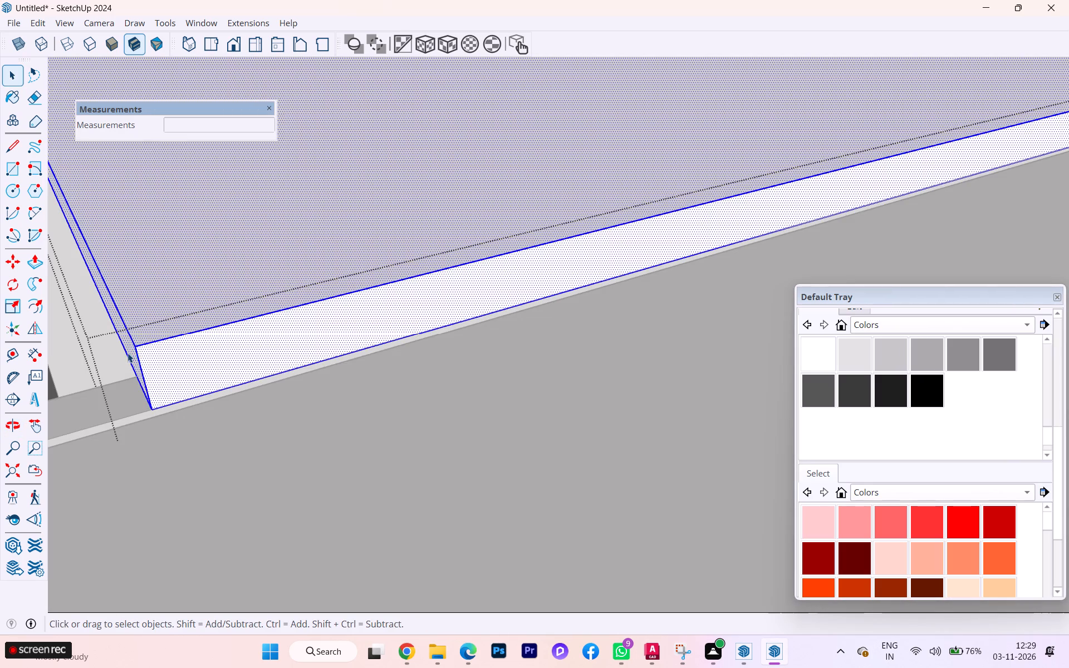
{"action": "left_click", "coordinate": [128, 353]}
{"action": "left_click", "coordinate": [131, 350]}
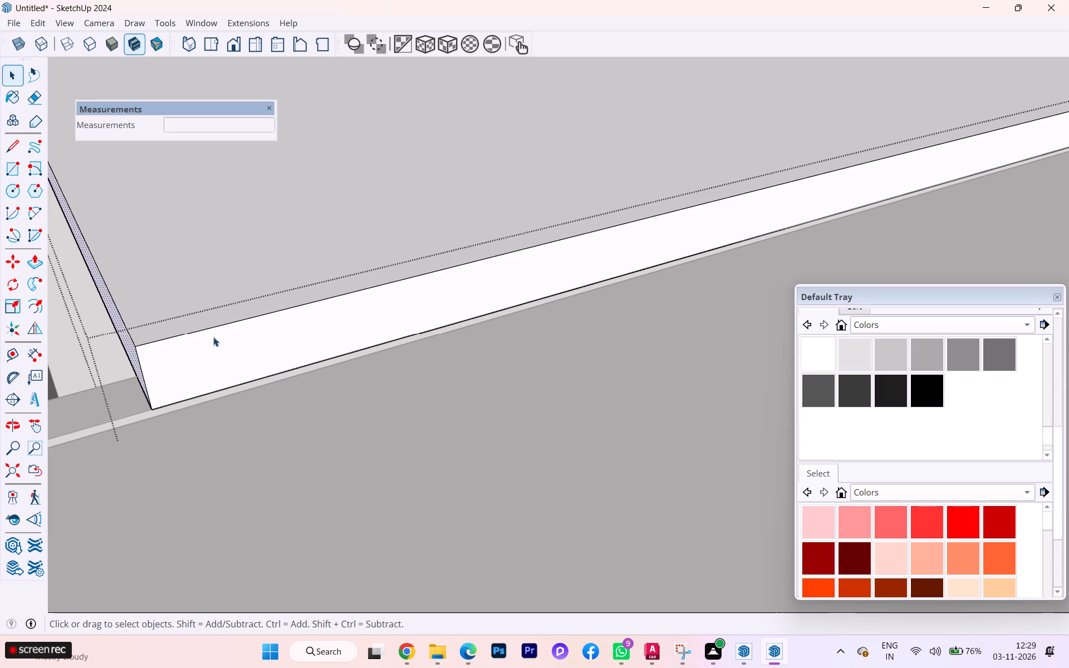
{"action": "key", "text": "p"}
{"action": "left_click", "coordinate": [179, 328]}
{"action": "scroll", "coordinate": [254, 326], "scroll_direction": "up", "scroll_amount": 1}
{"action": "scroll", "coordinate": [262, 326], "scroll_direction": "down", "scroll_amount": 3}
{"action": "scroll", "coordinate": [292, 327], "scroll_direction": "up", "scroll_amount": 3}
{"action": "scroll", "coordinate": [301, 326], "scroll_direction": "down", "scroll_amount": 7}
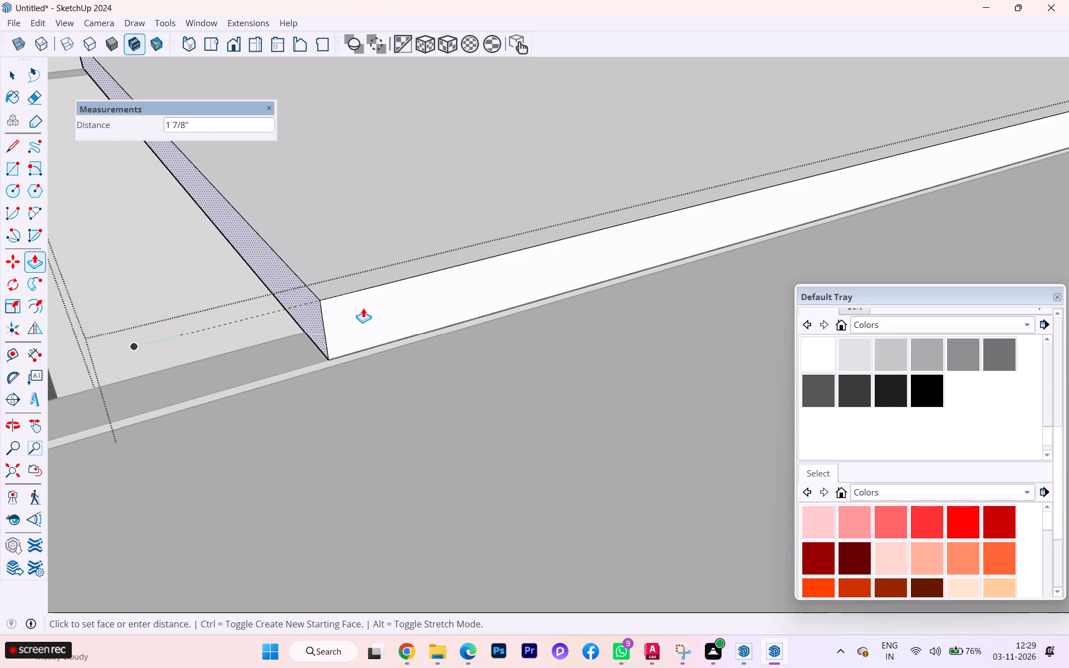
{"action": "scroll", "coordinate": [363, 308], "scroll_direction": "down", "scroll_amount": 6}
{"action": "scroll", "coordinate": [228, 335], "scroll_direction": "down", "scroll_amount": 1}
{"action": "scroll", "coordinate": [228, 335], "scroll_direction": "up", "scroll_amount": 2}
{"action": "scroll", "coordinate": [228, 335], "scroll_direction": "down", "scroll_amount": 2}
{"action": "middle_click_drag", "start_coordinate": [220, 335], "coordinate": [0, 334]}
{"action": "scroll", "coordinate": [556, 256], "scroll_direction": "up", "scroll_amount": 2}
{"action": "scroll", "coordinate": [556, 255], "scroll_direction": "down", "scroll_amount": 1}
{"action": "scroll", "coordinate": [556, 255], "scroll_direction": "up", "scroll_amount": 2}
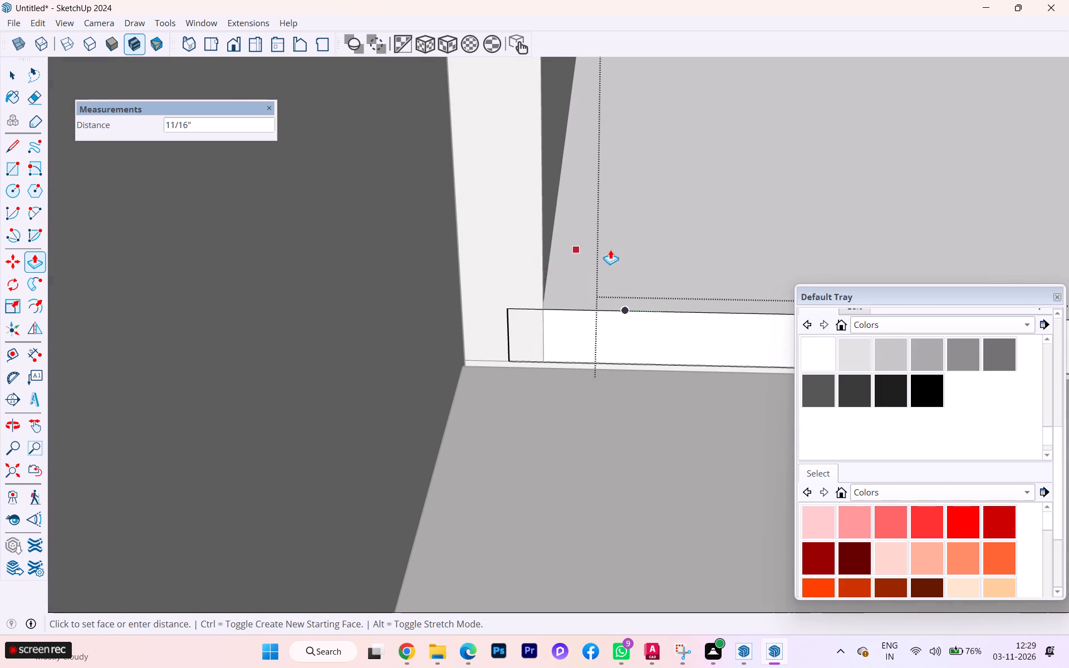
{"action": "left_click", "coordinate": [593, 249]}
Extend the bottom shelf's back edge a further 1/8" to close the gap to the back panel.
{"action": "scroll", "coordinate": [533, 295], "scroll_direction": "up", "scroll_amount": 7}
{"action": "scroll", "coordinate": [534, 305], "scroll_direction": "down", "scroll_amount": 1}
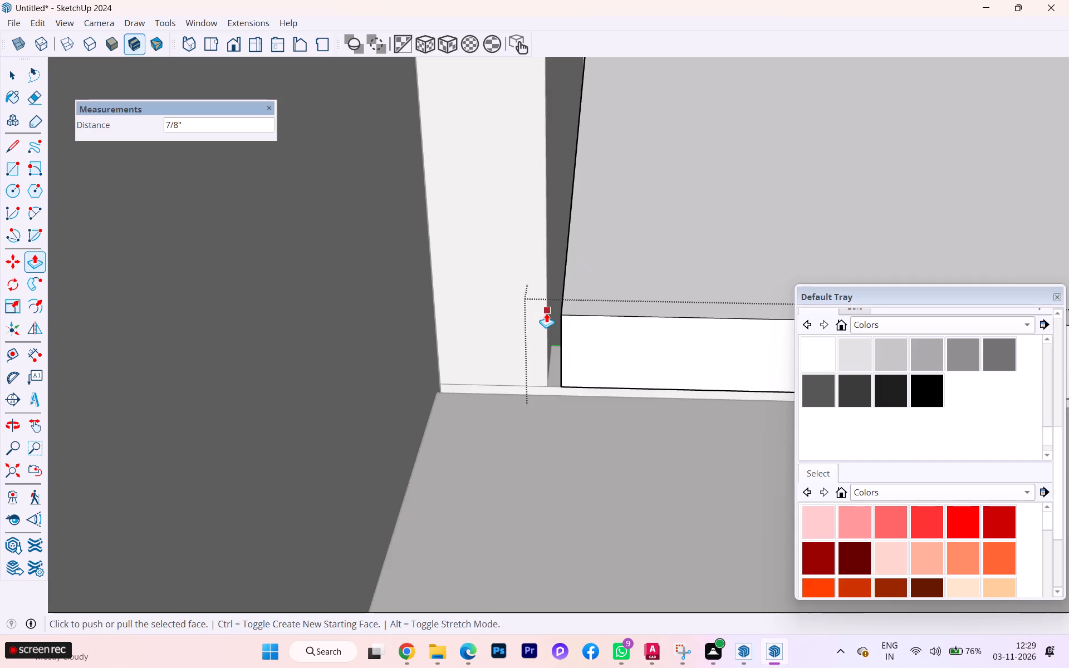
{"action": "middle_click_drag", "start_coordinate": [546, 313], "coordinate": [587, 292]}
{"action": "scroll", "coordinate": [561, 323], "scroll_direction": "up", "scroll_amount": 1}
{"action": "scroll", "coordinate": [561, 323], "scroll_direction": "down", "scroll_amount": 3}
{"action": "scroll", "coordinate": [561, 323], "scroll_direction": "up", "scroll_amount": 8}
{"action": "scroll", "coordinate": [561, 323], "scroll_direction": "down", "scroll_amount": 2}
{"action": "scroll", "coordinate": [560, 324], "scroll_direction": "up", "scroll_amount": 3}
{"action": "left_click", "coordinate": [561, 327]}
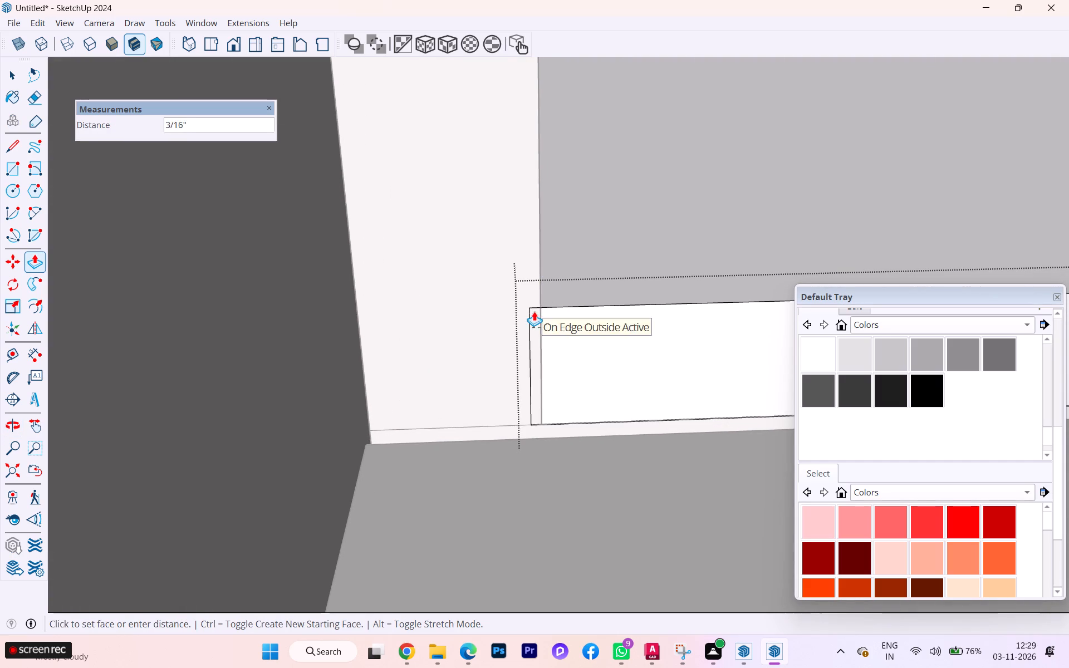
{"action": "left_click", "coordinate": [542, 299]}
{"action": "scroll", "coordinate": [597, 266], "scroll_direction": "down", "scroll_amount": 9}
{"action": "scroll", "coordinate": [419, 304], "scroll_direction": "up", "scroll_amount": 1}
{"action": "scroll", "coordinate": [418, 306], "scroll_direction": "down", "scroll_amount": 3}
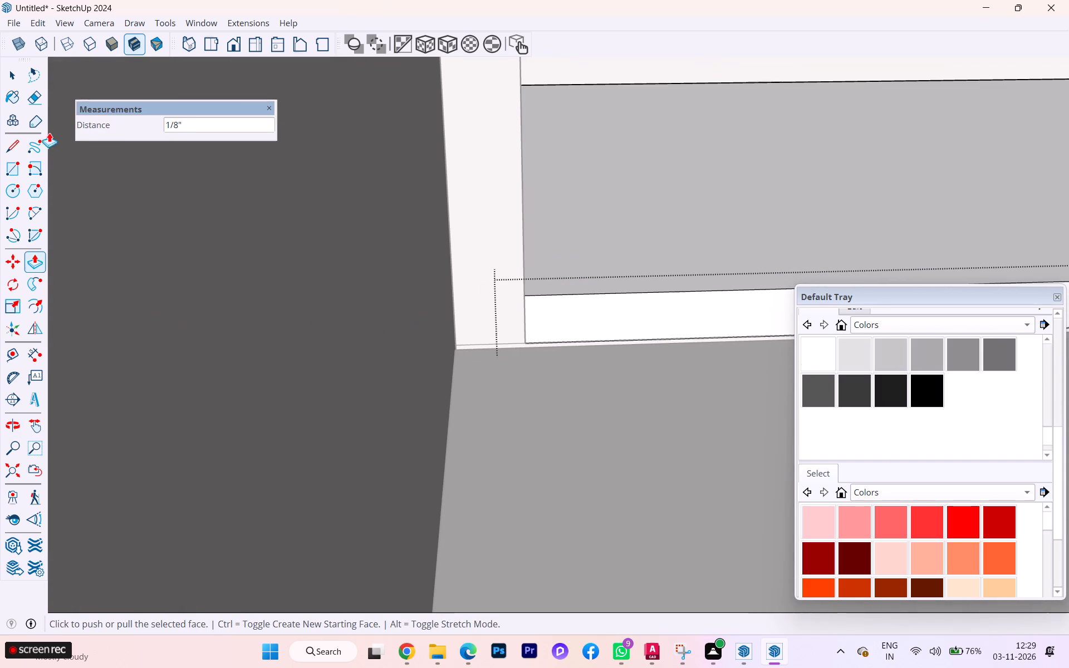
{"action": "left_click", "coordinate": [18, 87]}
{"action": "left_click", "coordinate": [12, 72]}
{"action": "scroll", "coordinate": [656, 461], "scroll_direction": "down", "scroll_amount": 6}
{"action": "scroll", "coordinate": [431, 408], "scroll_direction": "up", "scroll_amount": 1}
{"action": "scroll", "coordinate": [430, 408], "scroll_direction": "down", "scroll_amount": 4}
{"action": "scroll", "coordinate": [429, 408], "scroll_direction": "up", "scroll_amount": 2}
{"action": "scroll", "coordinate": [428, 406], "scroll_direction": "down", "scroll_amount": 2}
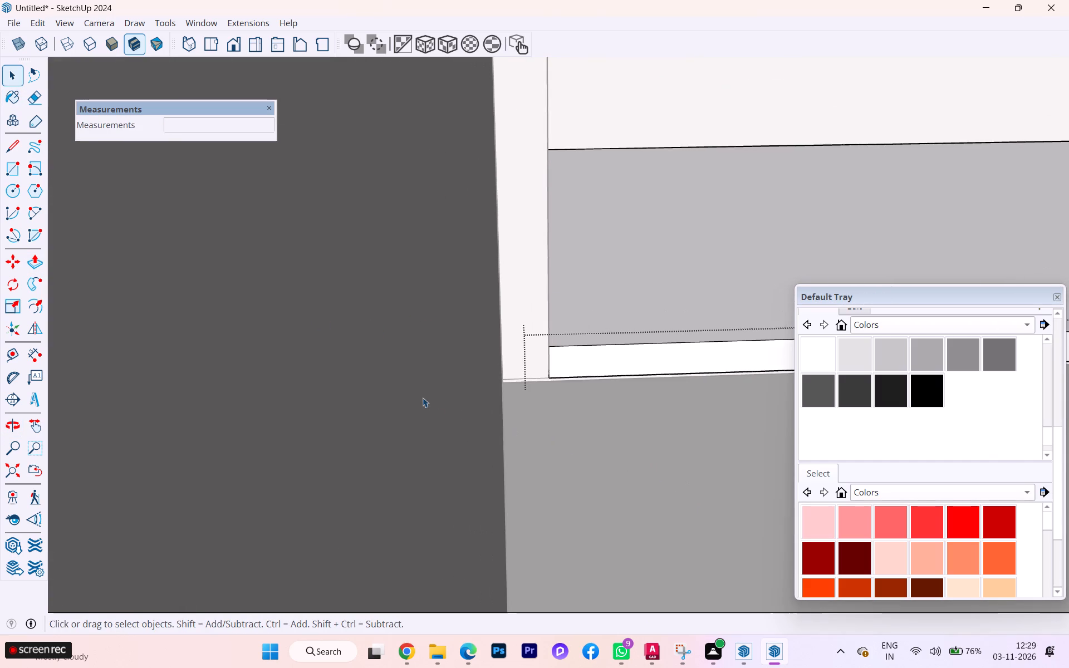
Examine the tall cabinet run as a whole, including its tops and the front frame of the open end unit.
{"action": "scroll", "coordinate": [423, 397], "scroll_direction": "down", "scroll_amount": 1}
{"action": "scroll", "coordinate": [425, 395], "scroll_direction": "up", "scroll_amount": 3}
{"action": "scroll", "coordinate": [425, 395], "scroll_direction": "down", "scroll_amount": 6}
{"action": "scroll", "coordinate": [352, 366], "scroll_direction": "down", "scroll_amount": 3}
{"action": "scroll", "coordinate": [351, 367], "scroll_direction": "up", "scroll_amount": 1}
{"action": "scroll", "coordinate": [351, 368], "scroll_direction": "down", "scroll_amount": 5}
{"action": "scroll", "coordinate": [392, 384], "scroll_direction": "up", "scroll_amount": 3}
{"action": "scroll", "coordinate": [392, 385], "scroll_direction": "down", "scroll_amount": 1}
{"action": "scroll", "coordinate": [558, 381], "scroll_direction": "down", "scroll_amount": 2}
{"action": "scroll", "coordinate": [558, 381], "scroll_direction": "up", "scroll_amount": 2}
{"action": "scroll", "coordinate": [558, 381], "scroll_direction": "down", "scroll_amount": 9}
{"action": "scroll", "coordinate": [555, 387], "scroll_direction": "up", "scroll_amount": 1}
{"action": "scroll", "coordinate": [555, 387], "scroll_direction": "down", "scroll_amount": 2}
{"action": "scroll", "coordinate": [555, 387], "scroll_direction": "up", "scroll_amount": 1}
{"action": "scroll", "coordinate": [555, 387], "scroll_direction": "down", "scroll_amount": 2}
{"action": "scroll", "coordinate": [555, 387], "scroll_direction": "up", "scroll_amount": 1}
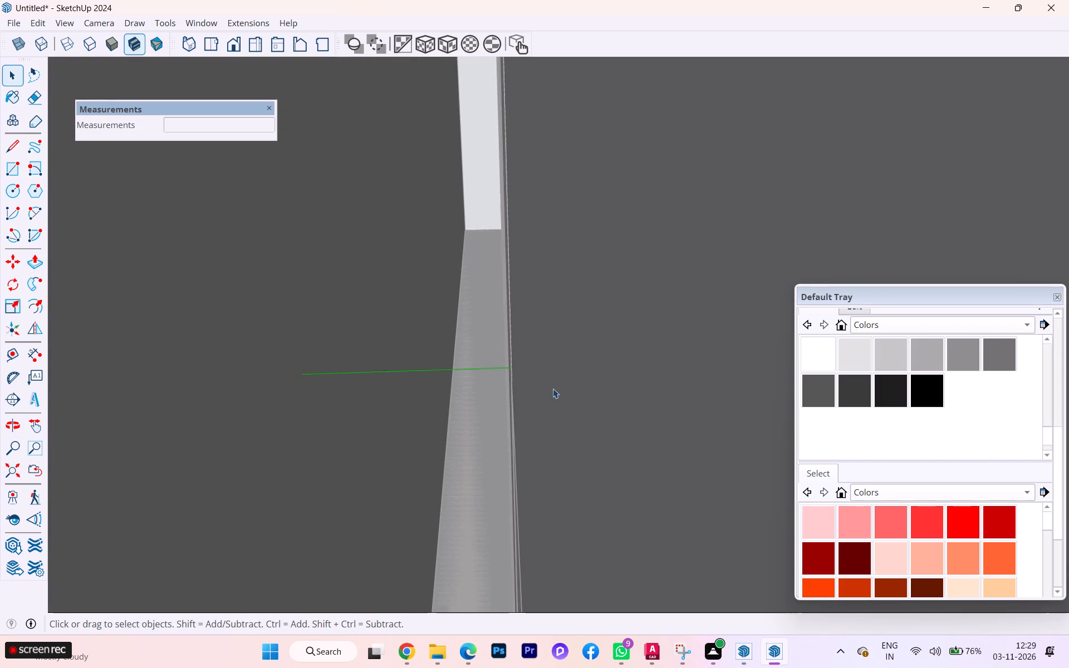
{"action": "left_click", "coordinate": [13, 471]}
{"action": "scroll", "coordinate": [483, 444], "scroll_direction": "down", "scroll_amount": 3}
{"action": "left_click", "coordinate": [262, 472]}
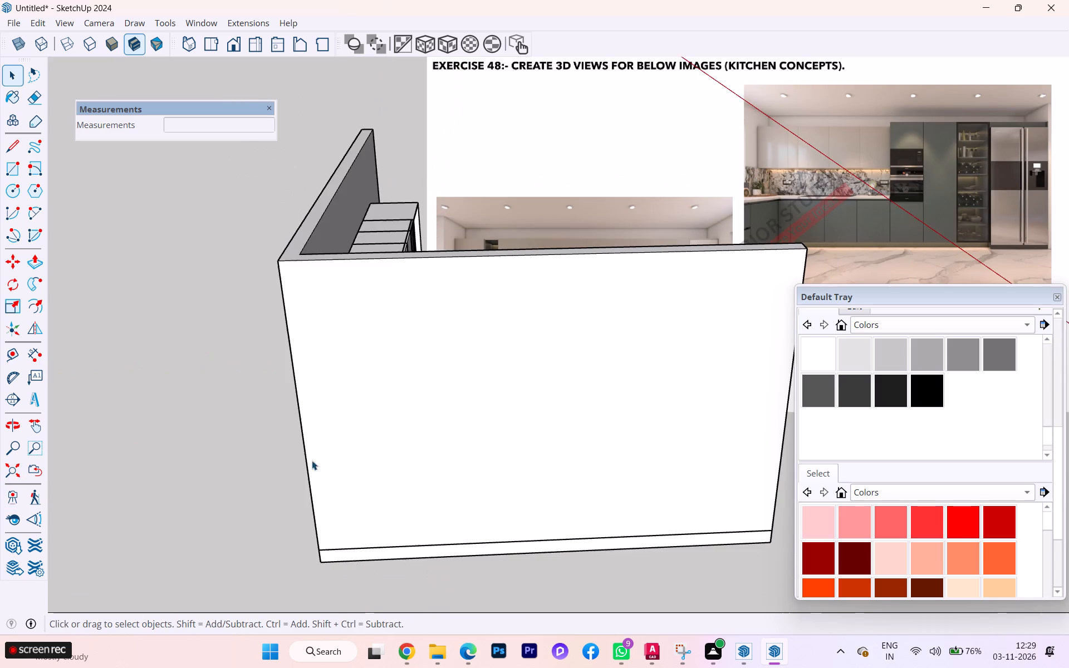
{"action": "scroll", "coordinate": [717, 467], "scroll_direction": "down", "scroll_amount": 1}
{"action": "scroll", "coordinate": [719, 467], "scroll_direction": "up", "scroll_amount": 1}
{"action": "scroll", "coordinate": [723, 467], "scroll_direction": "down", "scroll_amount": 1}
{"action": "middle_click_drag", "start_coordinate": [720, 470], "coordinate": [325, 488]}
{"action": "scroll", "coordinate": [632, 243], "scroll_direction": "up", "scroll_amount": 1}
{"action": "scroll", "coordinate": [630, 234], "scroll_direction": "down", "scroll_amount": 1}
{"action": "scroll", "coordinate": [628, 227], "scroll_direction": "up", "scroll_amount": 2}
{"action": "scroll", "coordinate": [526, 132], "scroll_direction": "up", "scroll_amount": 9}
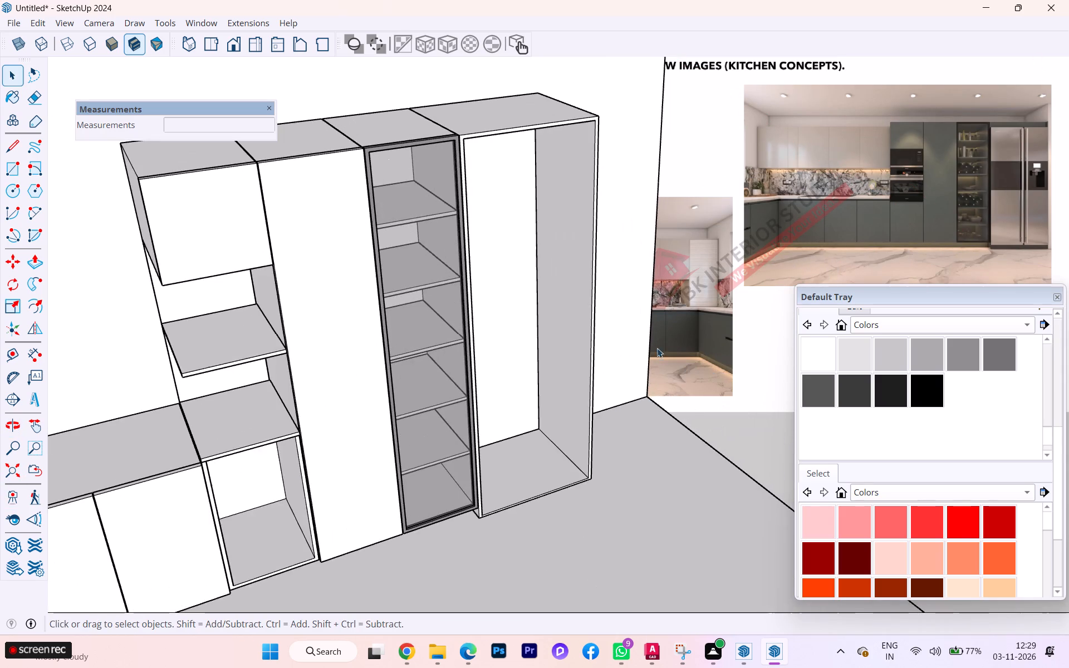
{"action": "scroll", "coordinate": [566, 131], "scroll_direction": "up", "scroll_amount": 6}
{"action": "scroll", "coordinate": [394, 100], "scroll_direction": "up", "scroll_amount": 12}
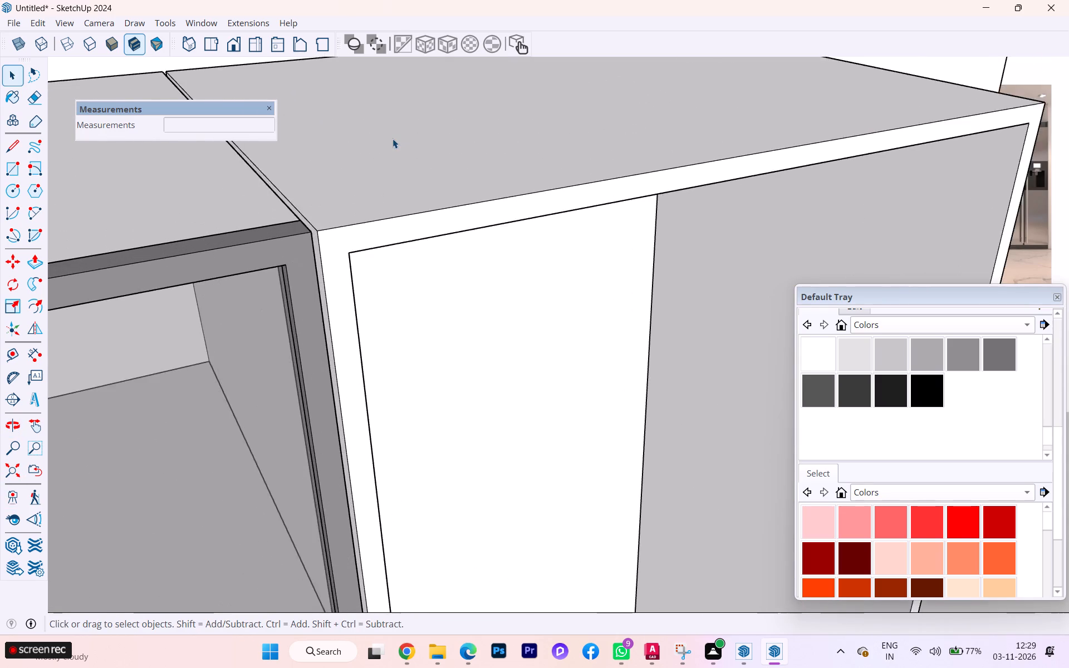
{"action": "scroll", "coordinate": [397, 157], "scroll_direction": "down", "scroll_amount": 1}
{"action": "middle_click_drag", "start_coordinate": [418, 153], "coordinate": [341, 225]}
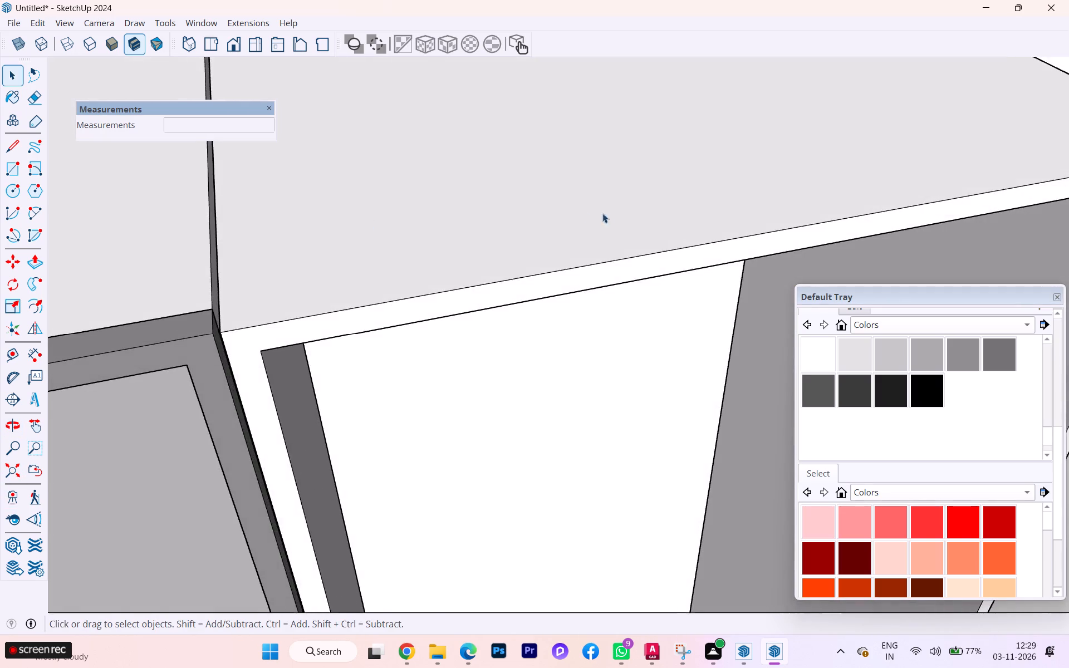
{"action": "scroll", "coordinate": [607, 217], "scroll_direction": "down", "scroll_amount": 1}
{"action": "scroll", "coordinate": [610, 218], "scroll_direction": "up", "scroll_amount": 1}
{"action": "scroll", "coordinate": [611, 219], "scroll_direction": "down", "scroll_amount": 5}
{"action": "scroll", "coordinate": [718, 231], "scroll_direction": "down", "scroll_amount": 4}
{"action": "scroll", "coordinate": [834, 236], "scroll_direction": "down", "scroll_amount": 2}
{"action": "scroll", "coordinate": [834, 236], "scroll_direction": "up", "scroll_amount": 1}
{"action": "scroll", "coordinate": [834, 236], "scroll_direction": "down", "scroll_amount": 2}
{"action": "scroll", "coordinate": [834, 236], "scroll_direction": "up", "scroll_amount": 4}
{"action": "scroll", "coordinate": [909, 245], "scroll_direction": "down", "scroll_amount": 8}
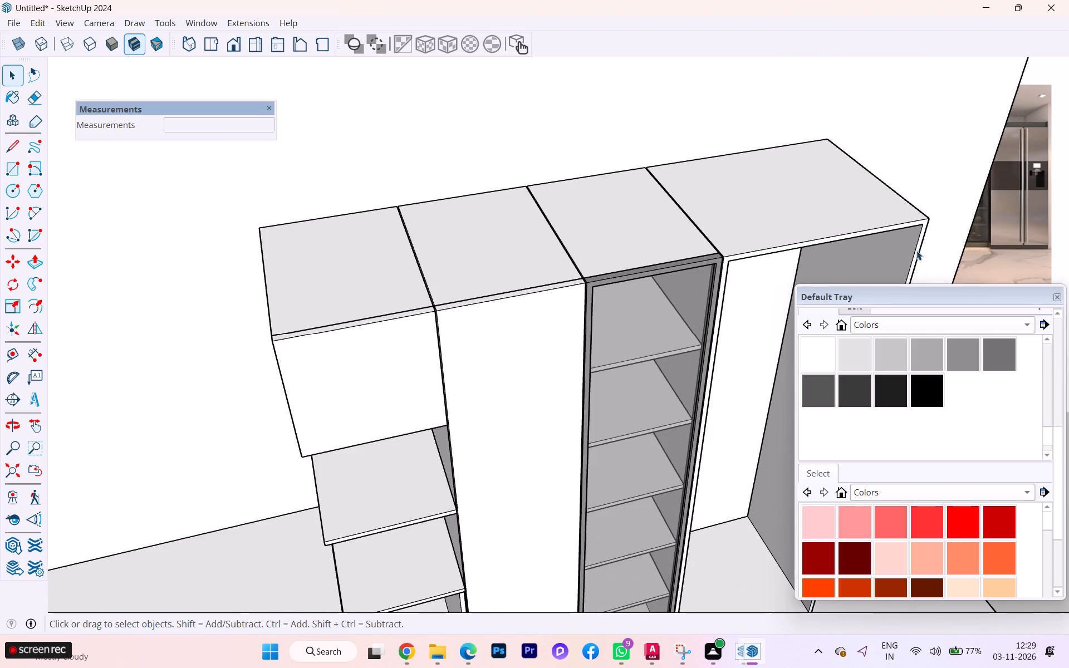
Examine how the door, bottom panel and side panel of the overhead cabinet above the open shelves meet underneath.
{"action": "scroll", "coordinate": [767, 269], "scroll_direction": "down", "scroll_amount": 4}
{"action": "middle_click_drag", "start_coordinate": [337, 383], "coordinate": [475, 310]}
{"action": "scroll", "coordinate": [434, 375], "scroll_direction": "up", "scroll_amount": 2}
{"action": "scroll", "coordinate": [433, 375], "scroll_direction": "down", "scroll_amount": 1}
{"action": "scroll", "coordinate": [433, 375], "scroll_direction": "up", "scroll_amount": 4}
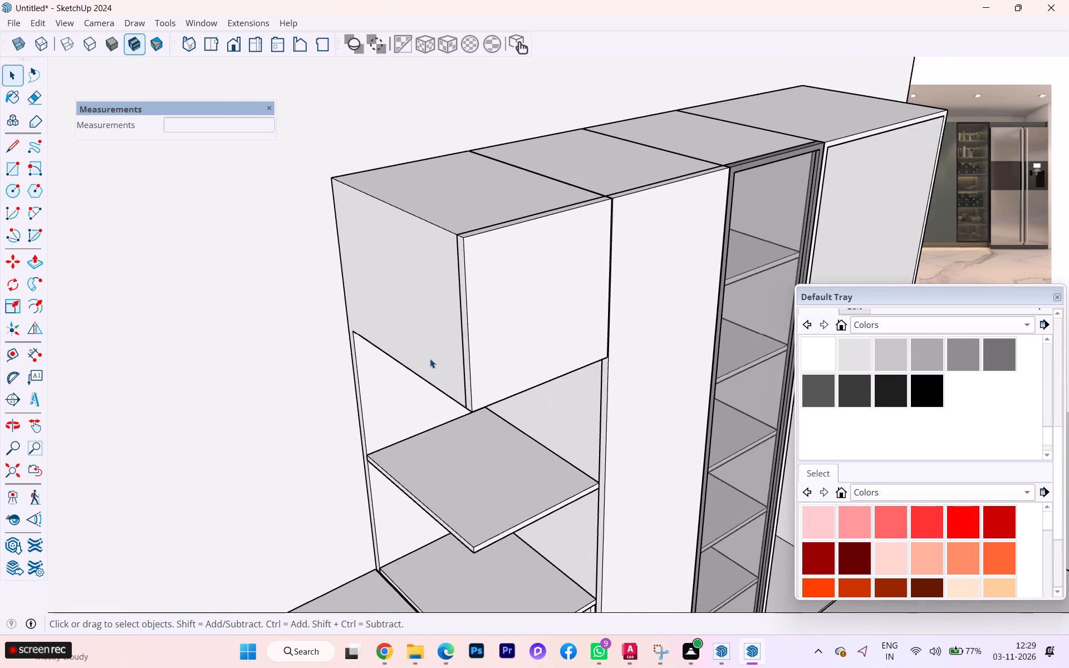
{"action": "scroll", "coordinate": [440, 350], "scroll_direction": "up", "scroll_amount": 8}
{"action": "scroll", "coordinate": [572, 407], "scroll_direction": "up", "scroll_amount": 2}
{"action": "scroll", "coordinate": [572, 407], "scroll_direction": "down", "scroll_amount": 2}
{"action": "scroll", "coordinate": [572, 407], "scroll_direction": "up", "scroll_amount": 1}
{"action": "scroll", "coordinate": [501, 397], "scroll_direction": "down", "scroll_amount": 4}
{"action": "middle_click_drag", "start_coordinate": [434, 371], "coordinate": [386, 348]}
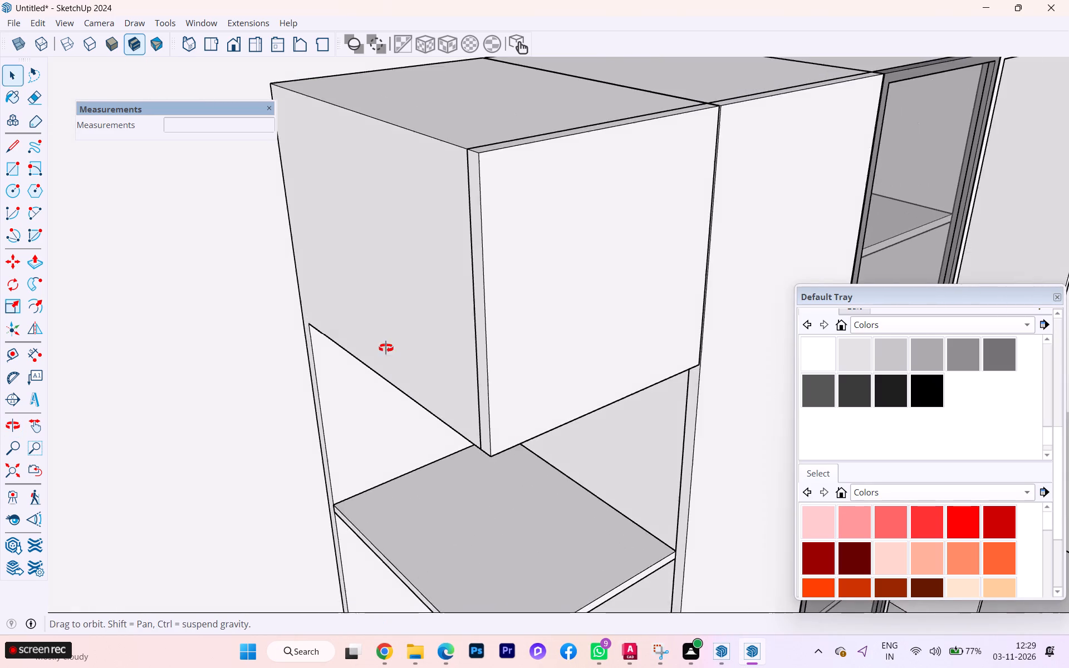
{"action": "middle_click_drag", "start_coordinate": [386, 348], "coordinate": [296, 293]}
{"action": "scroll", "coordinate": [349, 361], "scroll_direction": "up", "scroll_amount": 1}
{"action": "scroll", "coordinate": [350, 362], "scroll_direction": "down", "scroll_amount": 5}
{"action": "middle_click_drag", "start_coordinate": [360, 348], "coordinate": [768, 367]}
{"action": "scroll", "coordinate": [626, 356], "scroll_direction": "down", "scroll_amount": 1}
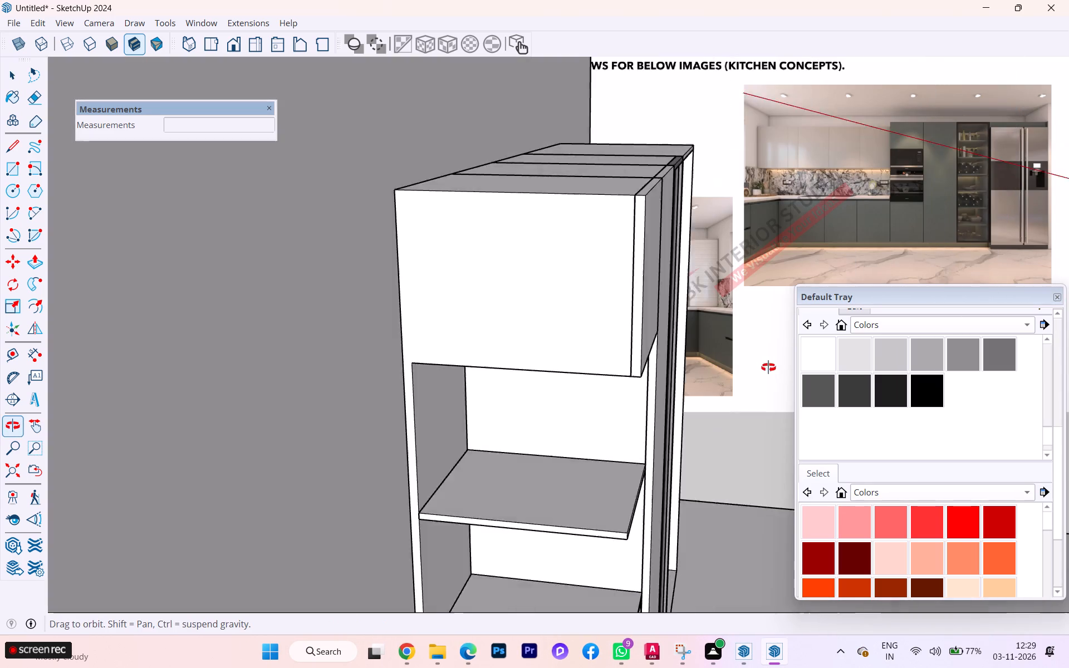
{"action": "middle_click_drag", "start_coordinate": [768, 367], "coordinate": [474, 169]}
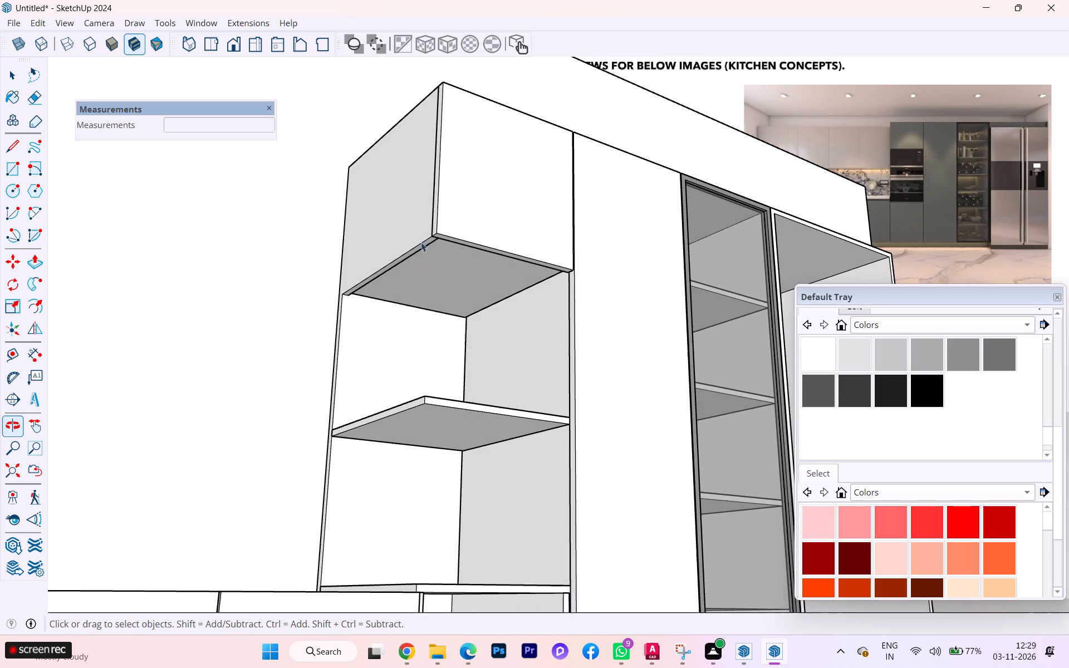
{"action": "scroll", "coordinate": [421, 254], "scroll_direction": "up", "scroll_amount": 2}
{"action": "scroll", "coordinate": [421, 255], "scroll_direction": "down", "scroll_amount": 1}
{"action": "scroll", "coordinate": [423, 255], "scroll_direction": "up", "scroll_amount": 12}
{"action": "scroll", "coordinate": [473, 220], "scroll_direction": "up", "scroll_amount": 8}
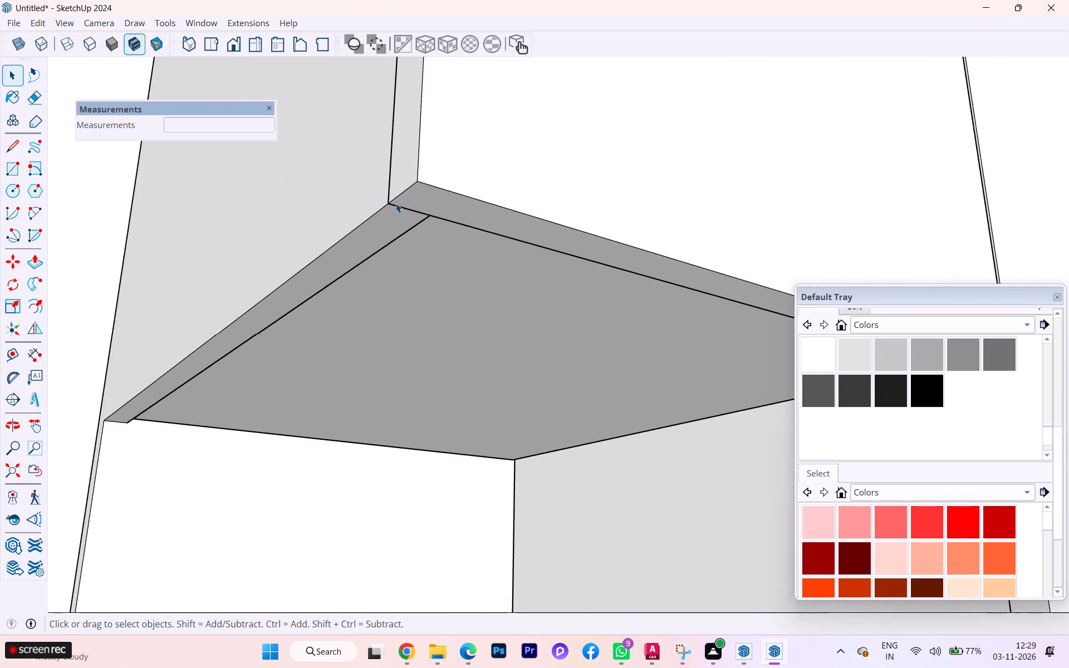
{"action": "left_click", "coordinate": [408, 199]}
{"action": "left_click", "coordinate": [386, 229]}
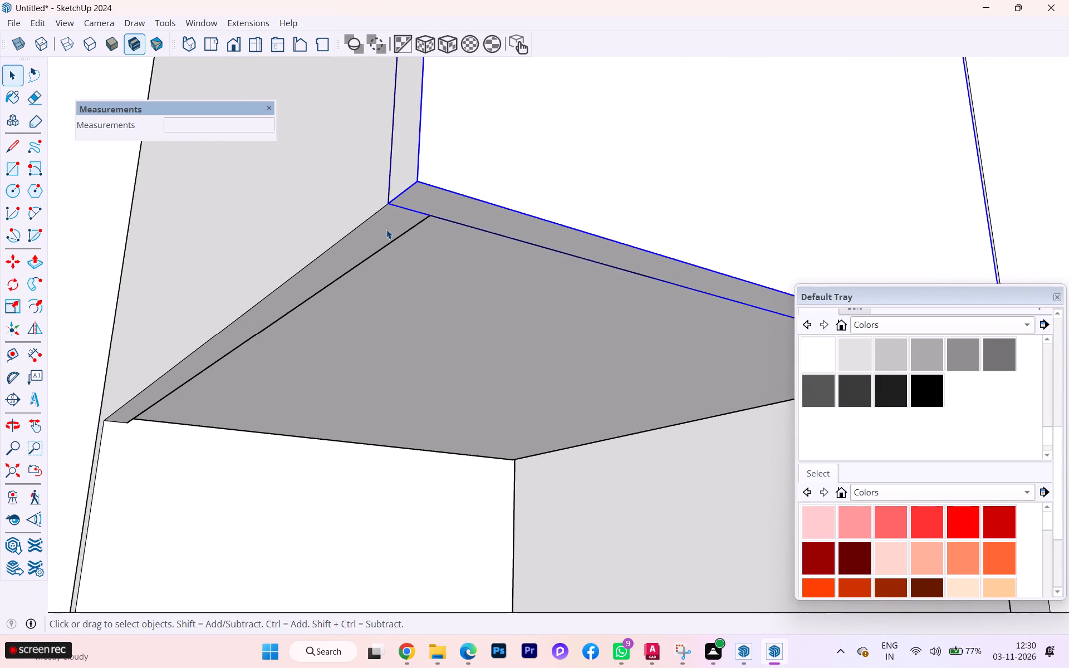
{"action": "scroll", "coordinate": [404, 228], "scroll_direction": "up", "scroll_amount": 3}
{"action": "left_click", "coordinate": [450, 266]}
{"action": "middle_click_drag", "start_coordinate": [348, 258], "coordinate": [315, 239]}
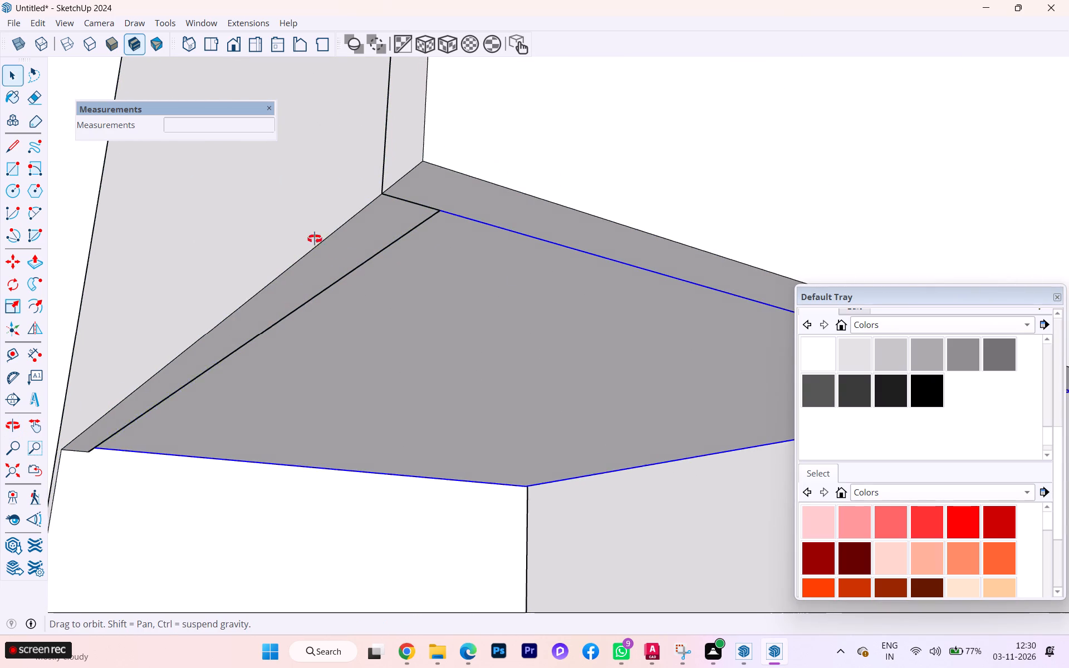
{"action": "middle_click_drag", "start_coordinate": [315, 239], "coordinate": [269, 232]}
{"action": "left_click", "coordinate": [256, 235]}
{"action": "scroll", "coordinate": [388, 247], "scroll_direction": "down", "scroll_amount": 4}
{"action": "scroll", "coordinate": [408, 252], "scroll_direction": "up", "scroll_amount": 3}
{"action": "scroll", "coordinate": [411, 253], "scroll_direction": "down", "scroll_amount": 2}
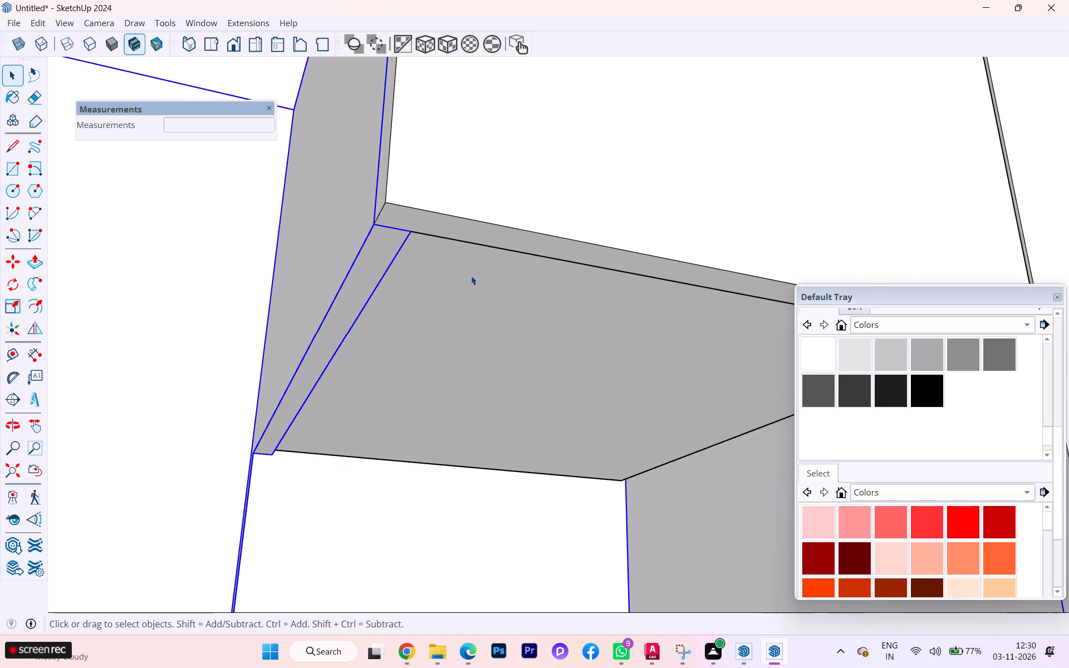
{"action": "scroll", "coordinate": [471, 276], "scroll_direction": "down", "scroll_amount": 2}
{"action": "middle_click_drag", "start_coordinate": [514, 281], "coordinate": [465, 458]}
{"action": "scroll", "coordinate": [477, 356], "scroll_direction": "down", "scroll_amount": 1}
{"action": "scroll", "coordinate": [271, 258], "scroll_direction": "down", "scroll_amount": 10}
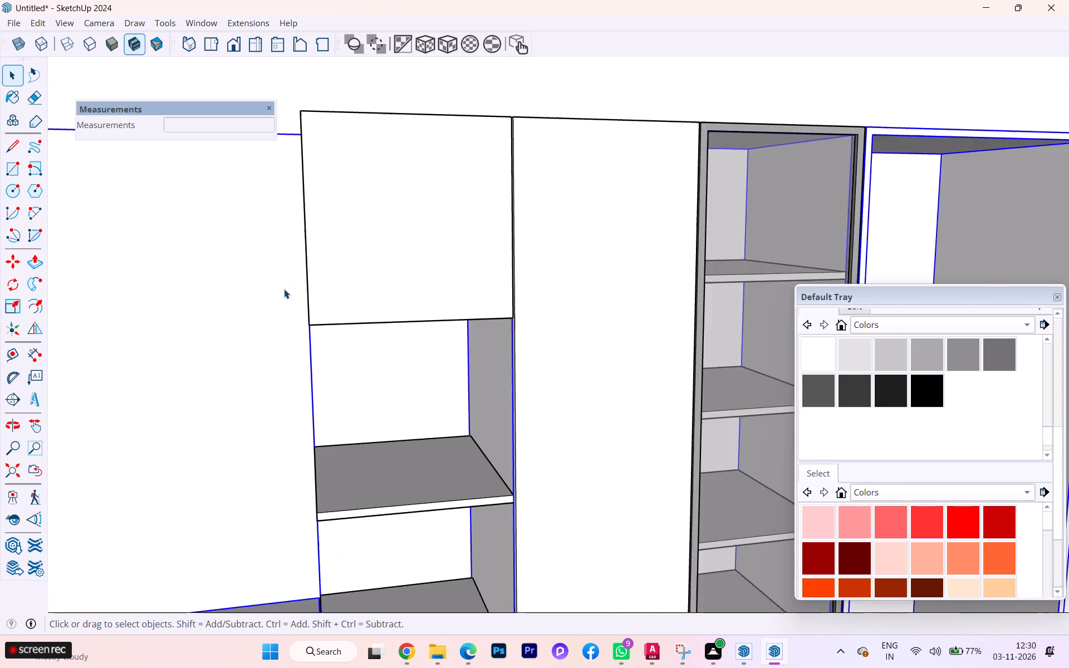
{"action": "scroll", "coordinate": [283, 296], "scroll_direction": "down", "scroll_amount": 5}
{"action": "scroll", "coordinate": [283, 296], "scroll_direction": "up", "scroll_amount": 2}
{"action": "scroll", "coordinate": [283, 296], "scroll_direction": "down", "scroll_amount": 2}
{"action": "scroll", "coordinate": [283, 296], "scroll_direction": "up", "scroll_amount": 1}
{"action": "scroll", "coordinate": [283, 296], "scroll_direction": "down", "scroll_amount": 7}
{"action": "scroll", "coordinate": [355, 299], "scroll_direction": "up", "scroll_amount": 1}
{"action": "scroll", "coordinate": [358, 300], "scroll_direction": "down", "scroll_amount": 1}
{"action": "scroll", "coordinate": [493, 371], "scroll_direction": "down", "scroll_amount": 3}
{"action": "left_click", "coordinate": [692, 454]}
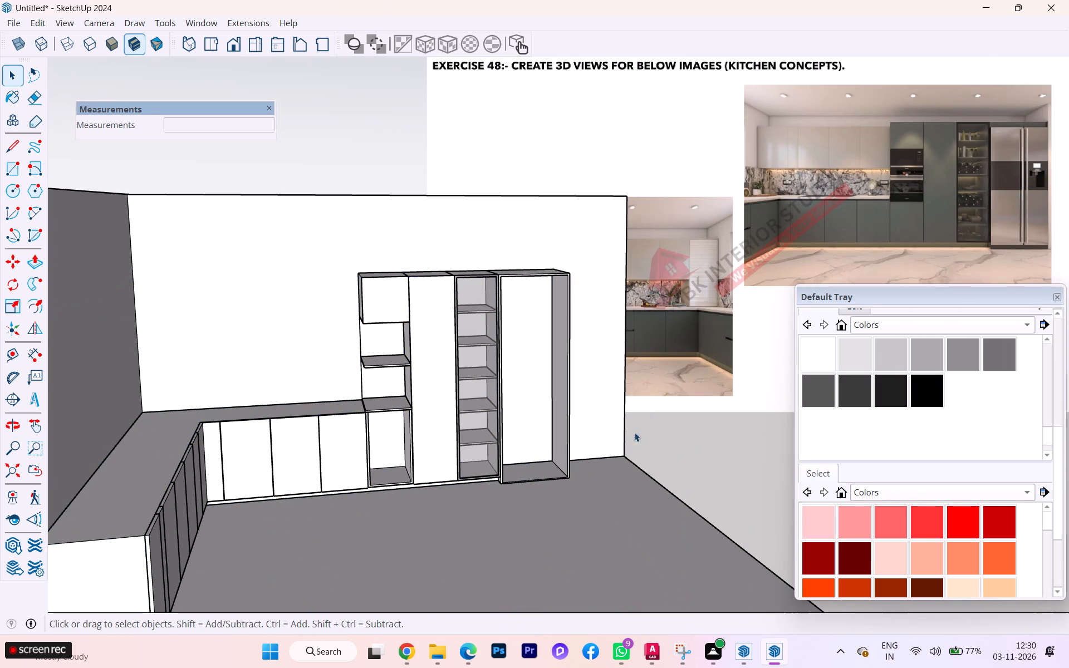
Group the two shelves of the open-shelf unit beneath the overhead cabinet together.
{"action": "scroll", "coordinate": [438, 390], "scroll_direction": "up", "scroll_amount": 6}
{"action": "left_click", "coordinate": [347, 421]}
{"action": "scroll", "coordinate": [366, 436], "scroll_direction": "up", "scroll_amount": 8}
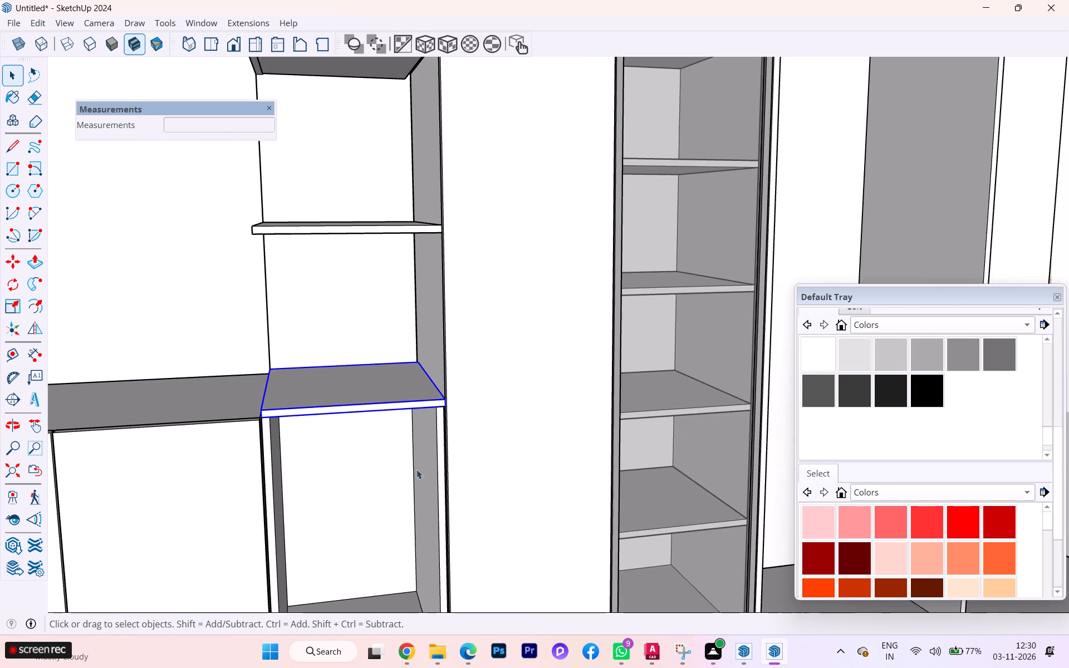
{"action": "left_click", "coordinate": [440, 456]}
{"action": "scroll", "coordinate": [391, 390], "scroll_direction": "up", "scroll_amount": 1}
{"action": "scroll", "coordinate": [388, 388], "scroll_direction": "down", "scroll_amount": 6}
{"action": "middle_click_drag", "start_coordinate": [372, 369], "coordinate": [568, 400]}
{"action": "scroll", "coordinate": [455, 198], "scroll_direction": "up", "scroll_amount": 3}
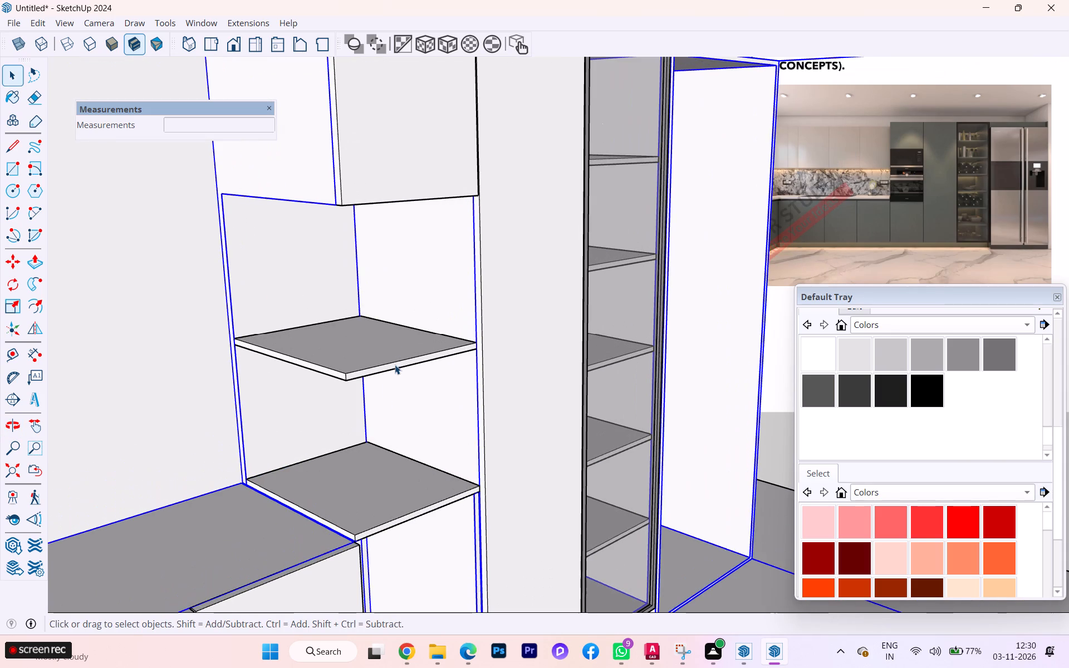
{"action": "left_click", "coordinate": [395, 365]}
{"action": "left_click", "coordinate": [399, 522], "text": "ctrl"}
{"action": "right_click", "coordinate": [399, 517]}
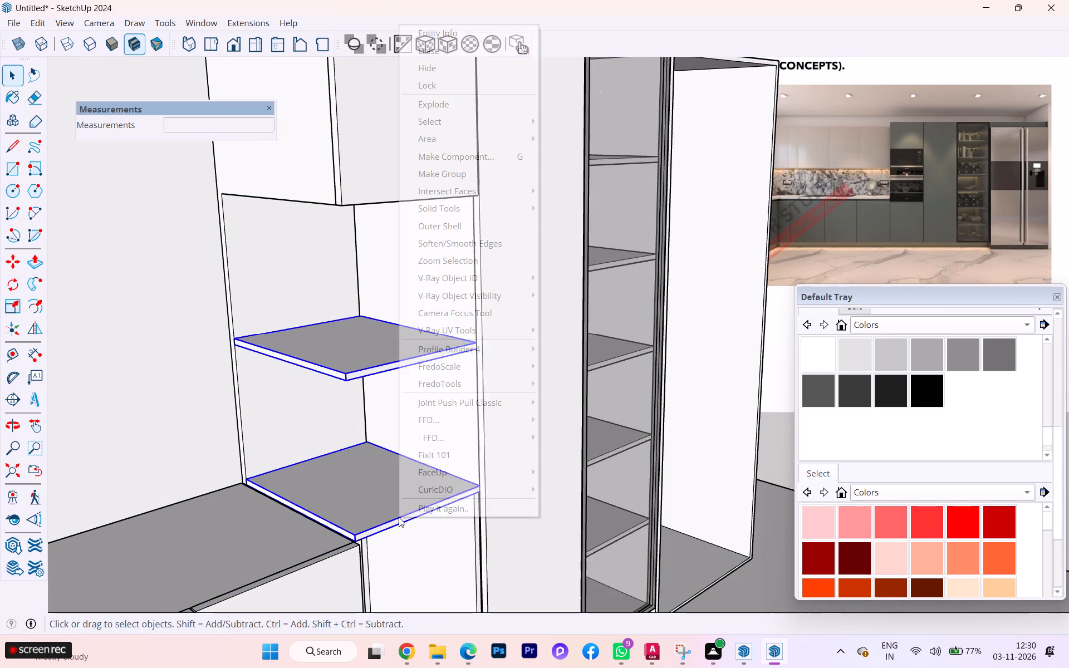
{"action": "left_click", "coordinate": [464, 174]}
{"action": "scroll", "coordinate": [381, 171], "scroll_direction": "down", "scroll_amount": 4}
{"action": "scroll", "coordinate": [379, 191], "scroll_direction": "up", "scroll_amount": 9}
{"action": "scroll", "coordinate": [379, 192], "scroll_direction": "down", "scroll_amount": 3}
{"action": "scroll", "coordinate": [363, 235], "scroll_direction": "up", "scroll_amount": 1}
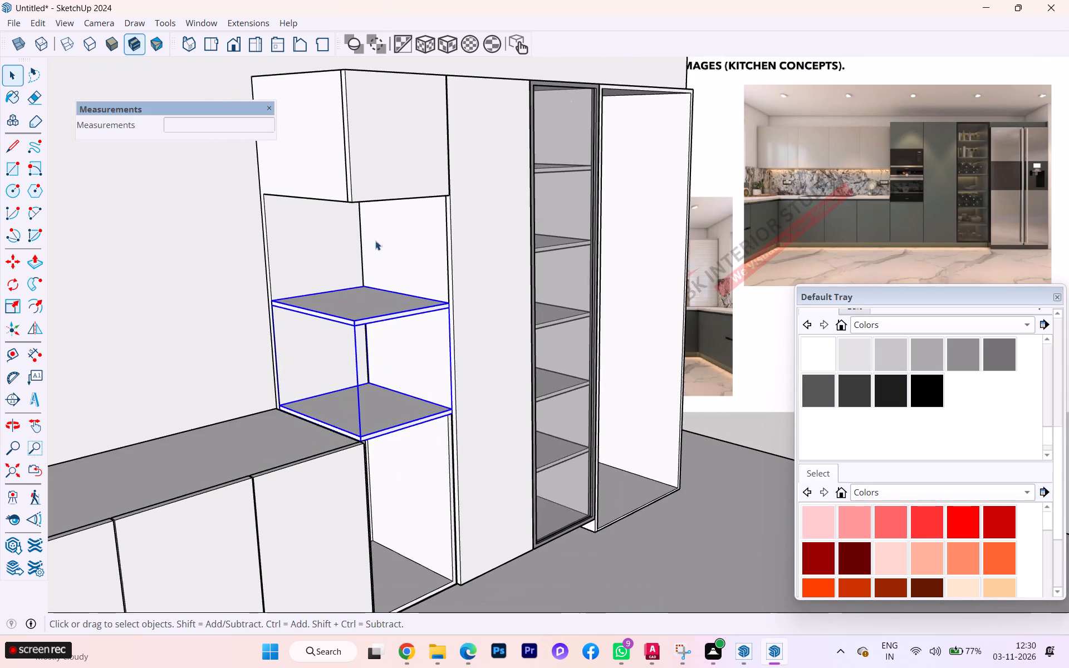
{"action": "scroll", "coordinate": [439, 242], "scroll_direction": "down", "scroll_amount": 1}
{"action": "middle_click_drag", "start_coordinate": [442, 243], "coordinate": [203, 240]}
{"action": "scroll", "coordinate": [308, 309], "scroll_direction": "down", "scroll_amount": 5}
{"action": "scroll", "coordinate": [315, 320], "scroll_direction": "up", "scroll_amount": 1}
{"action": "scroll", "coordinate": [315, 320], "scroll_direction": "down", "scroll_amount": 1}
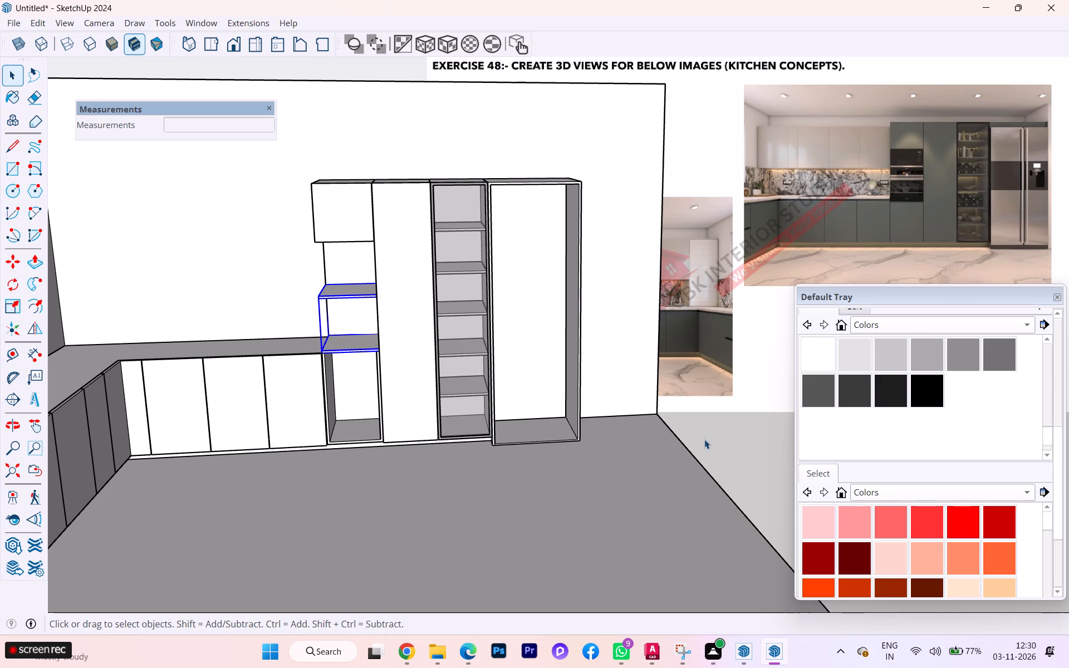
{"action": "left_click", "coordinate": [707, 440]}
Review the tall cabinet run against the reference image, checking the surrounding carcass and the glass-fronted shelf cabinet.
{"action": "scroll", "coordinate": [332, 238], "scroll_direction": "up", "scroll_amount": 6}
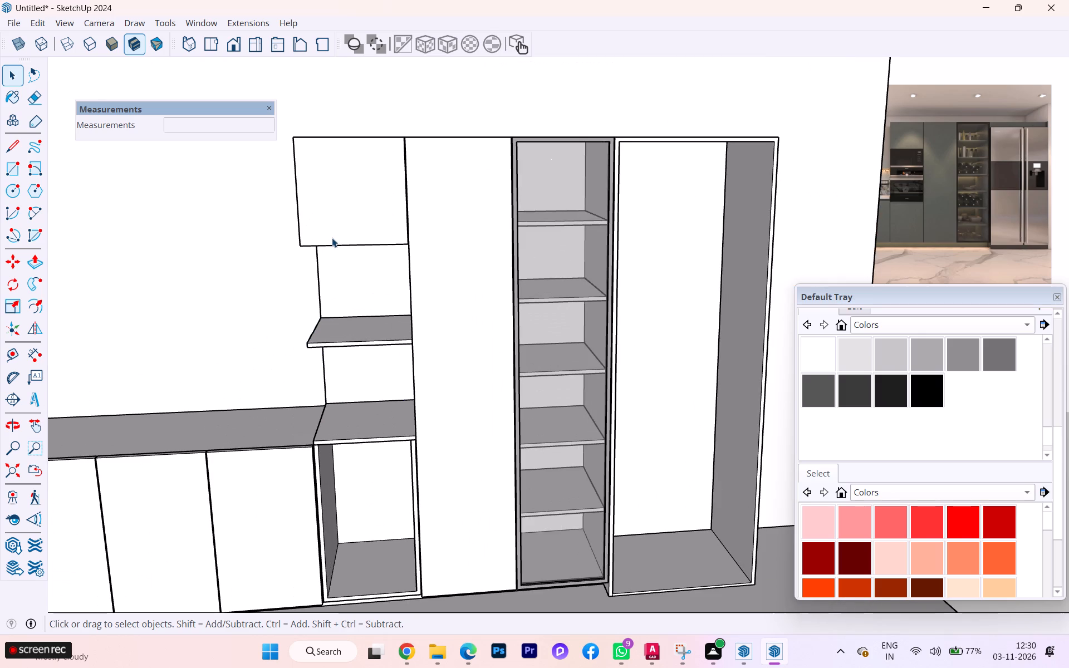
{"action": "scroll", "coordinate": [310, 268], "scroll_direction": "down", "scroll_amount": 3}
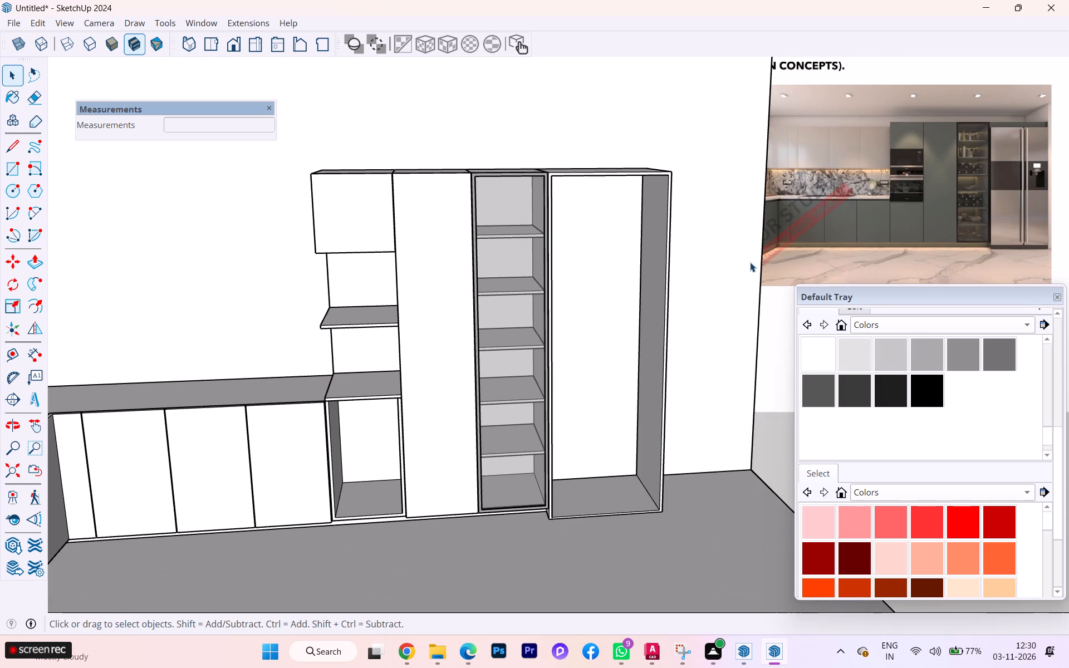
{"action": "scroll", "coordinate": [676, 269], "scroll_direction": "down", "scroll_amount": 2}
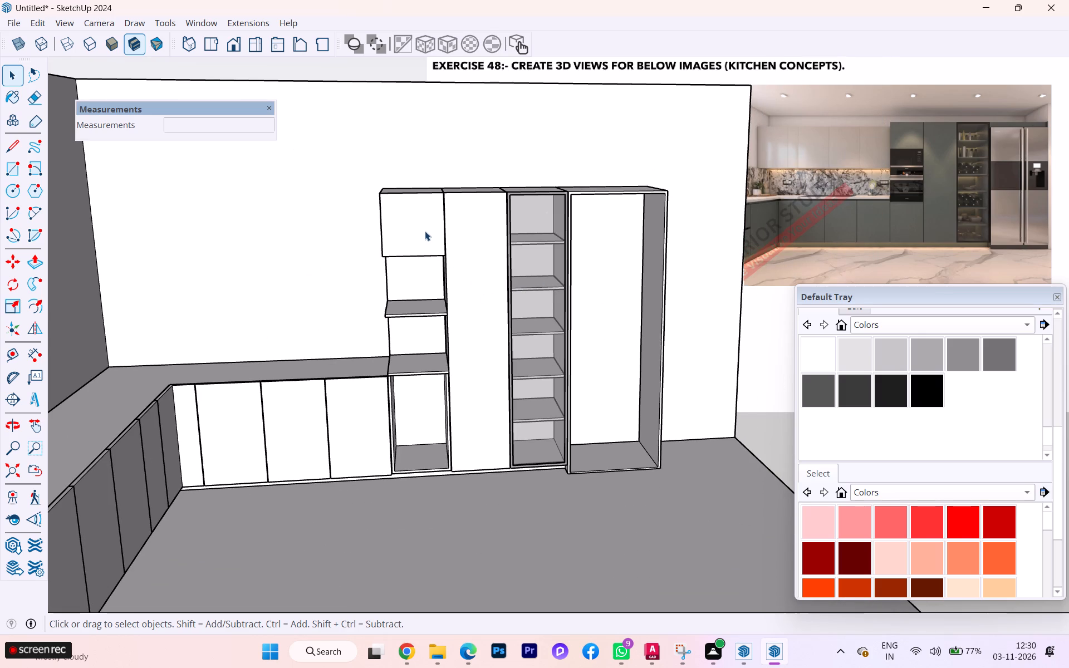
{"action": "scroll", "coordinate": [424, 227], "scroll_direction": "up", "scroll_amount": 5}
{"action": "scroll", "coordinate": [406, 234], "scroll_direction": "down", "scroll_amount": 3}
{"action": "middle_click_drag", "start_coordinate": [405, 237], "coordinate": [526, 263]}
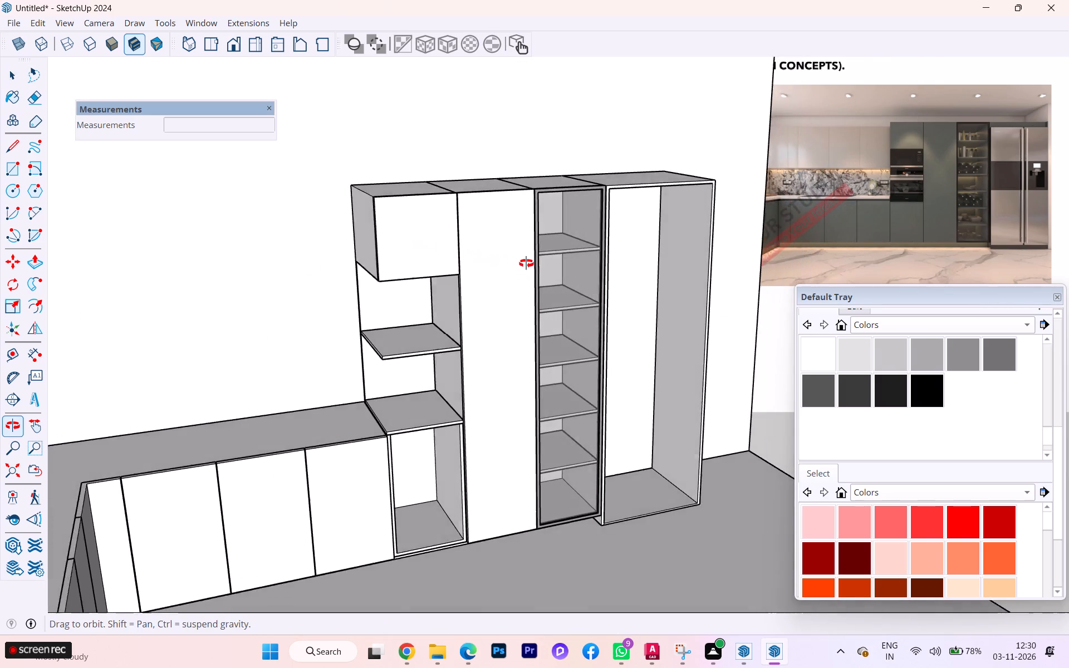
{"action": "middle_click_drag", "start_coordinate": [526, 263], "coordinate": [450, 262]}
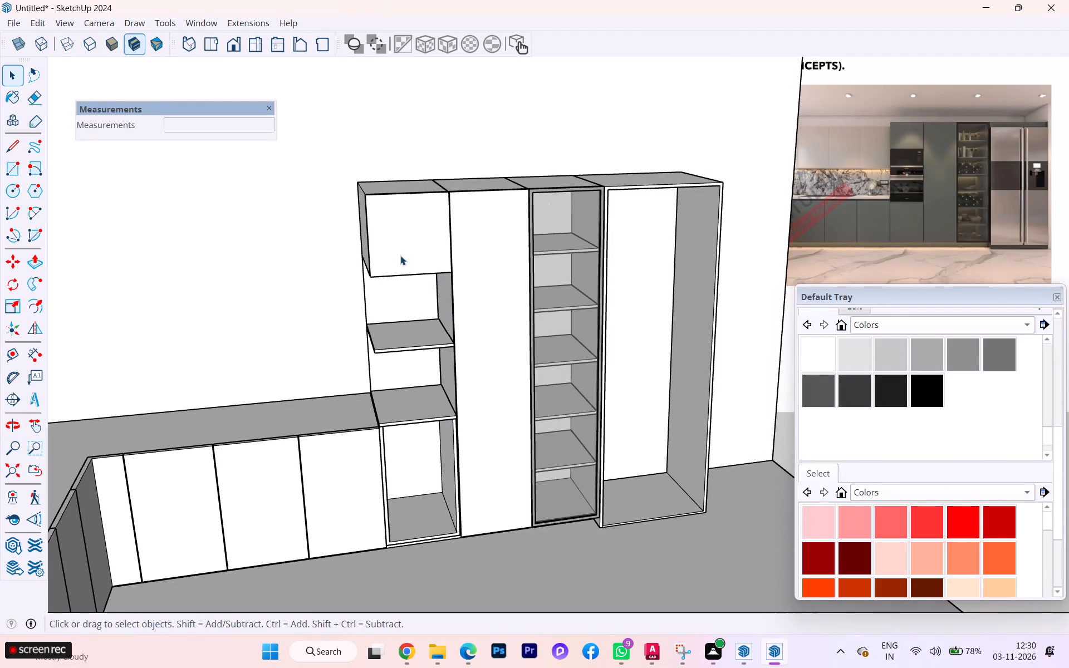
{"action": "scroll", "coordinate": [400, 257], "scroll_direction": "down", "scroll_amount": 2}
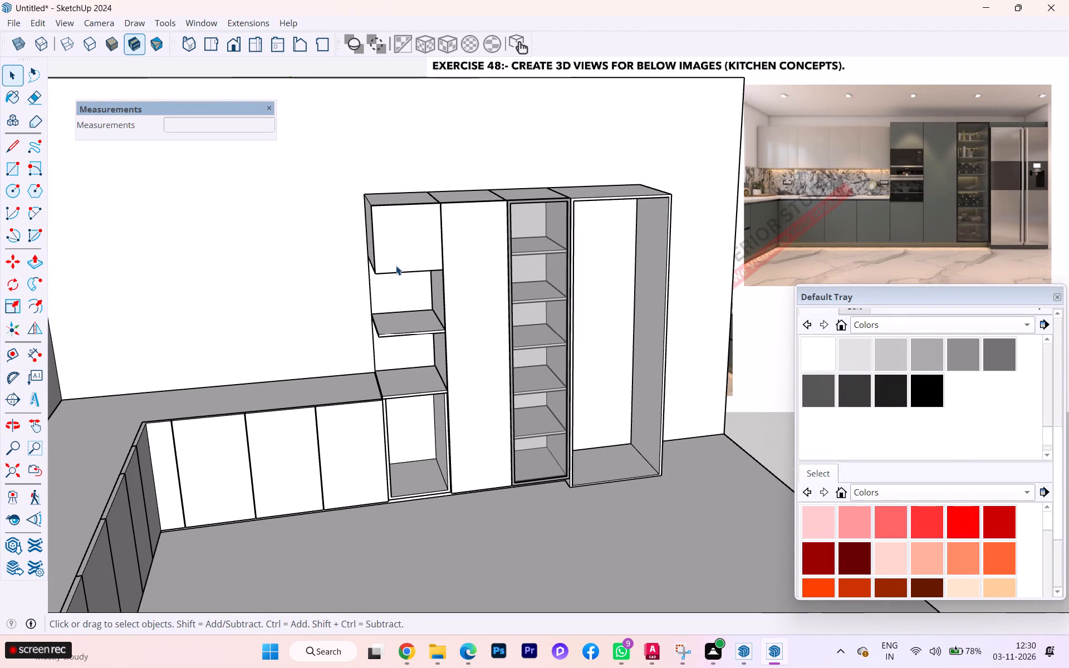
{"action": "left_click", "coordinate": [413, 306]}
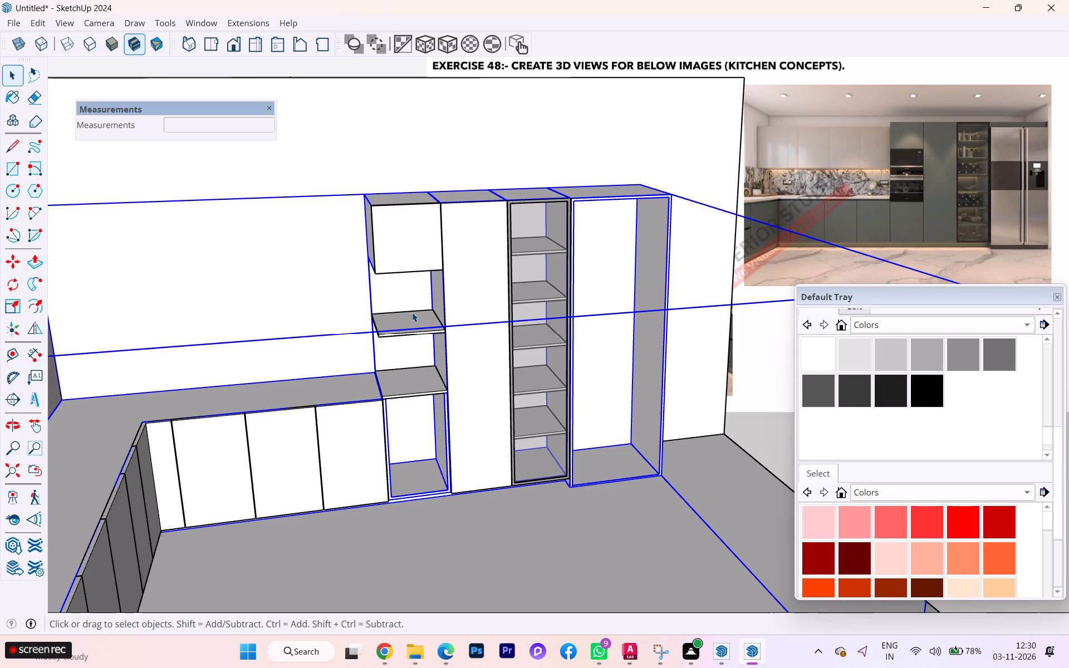
{"action": "left_click", "coordinate": [533, 359]}
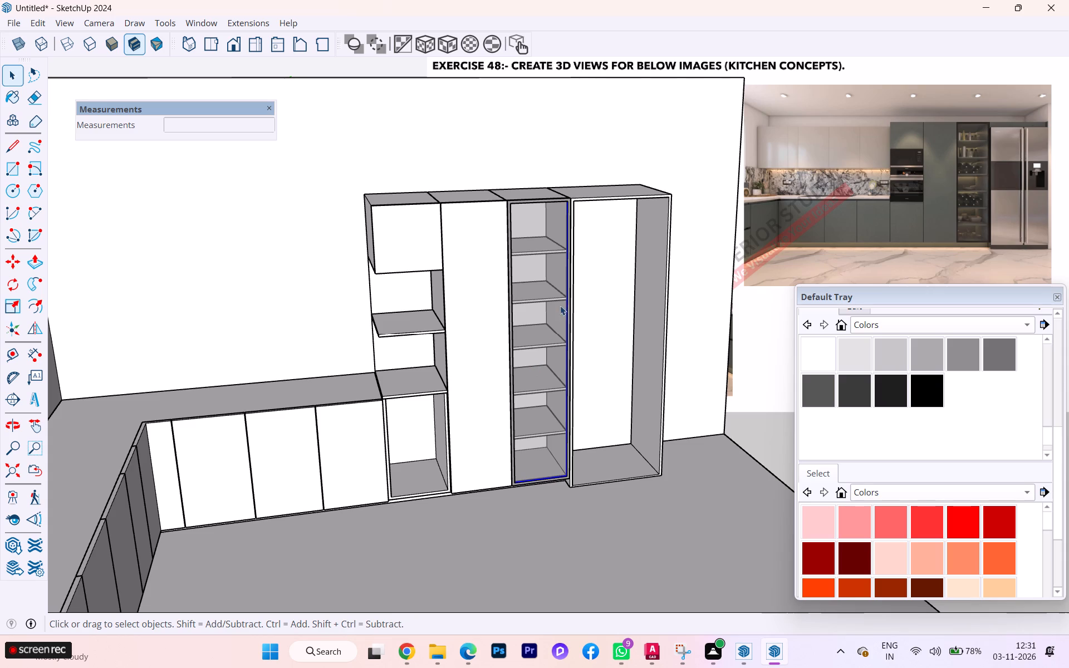
{"action": "scroll", "coordinate": [389, 220], "scroll_direction": "down", "scroll_amount": 3}
{"action": "left_click", "coordinate": [739, 407]}
{"action": "scroll", "coordinate": [467, 262], "scroll_direction": "up", "scroll_amount": 2}
{"action": "scroll", "coordinate": [467, 261], "scroll_direction": "down", "scroll_amount": 1}
{"action": "scroll", "coordinate": [467, 261], "scroll_direction": "up", "scroll_amount": 1}
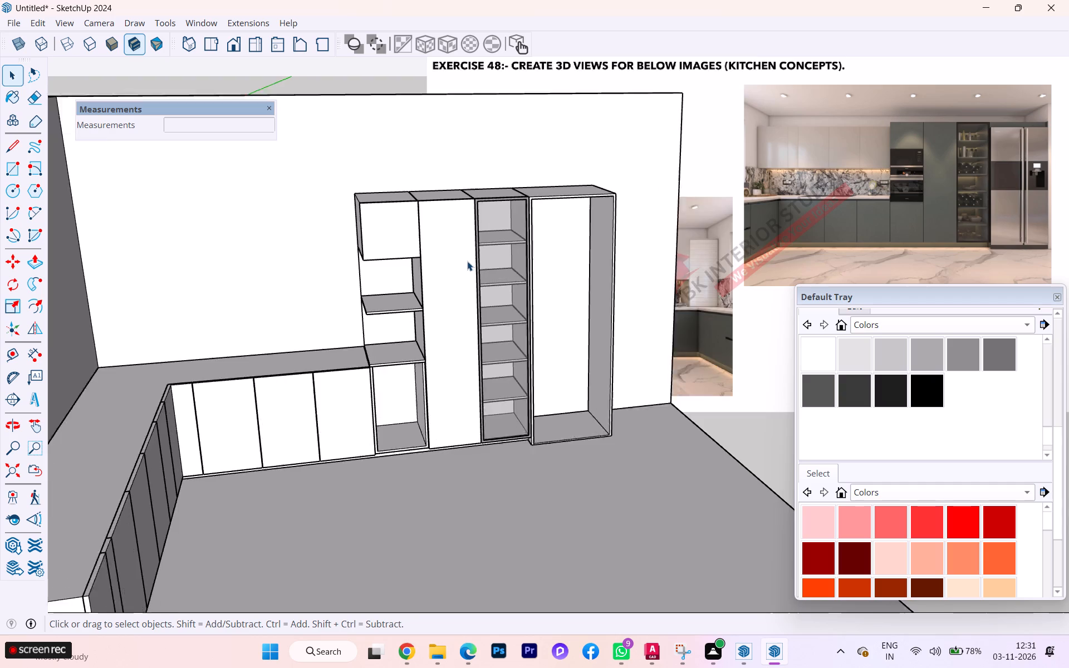
Unhide the base-cabinet door below the open-shelf unit's bottom shelf.
{"action": "scroll", "coordinate": [467, 261], "scroll_direction": "up", "scroll_amount": 2}
{"action": "scroll", "coordinate": [443, 225], "scroll_direction": "down", "scroll_amount": 1}
{"action": "scroll", "coordinate": [442, 222], "scroll_direction": "up", "scroll_amount": 2}
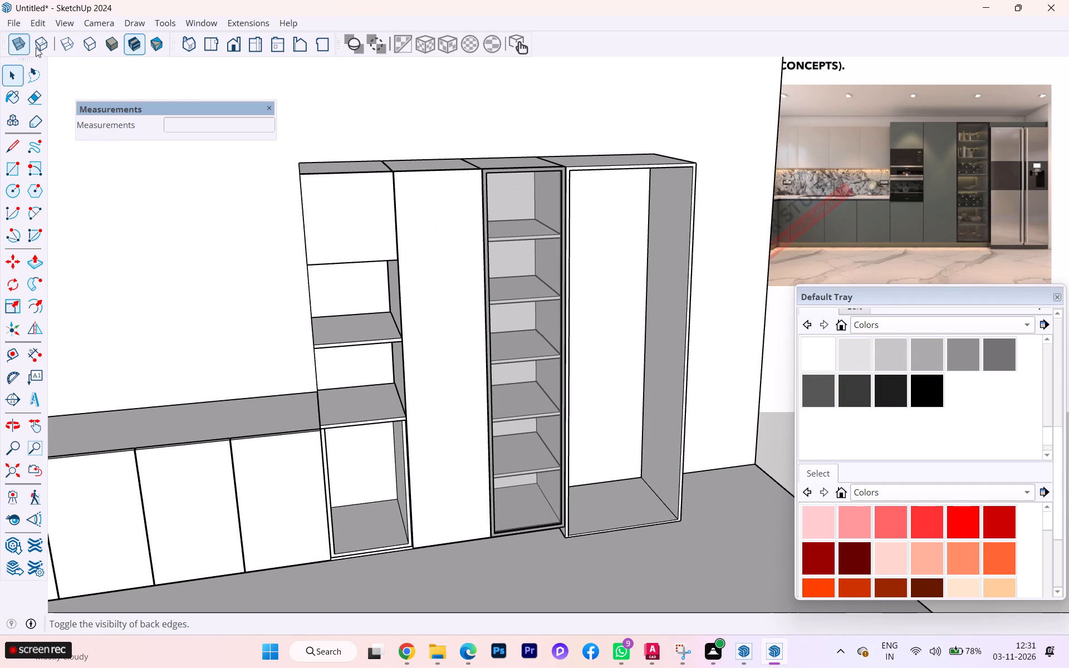
{"action": "key", "text": "u"}
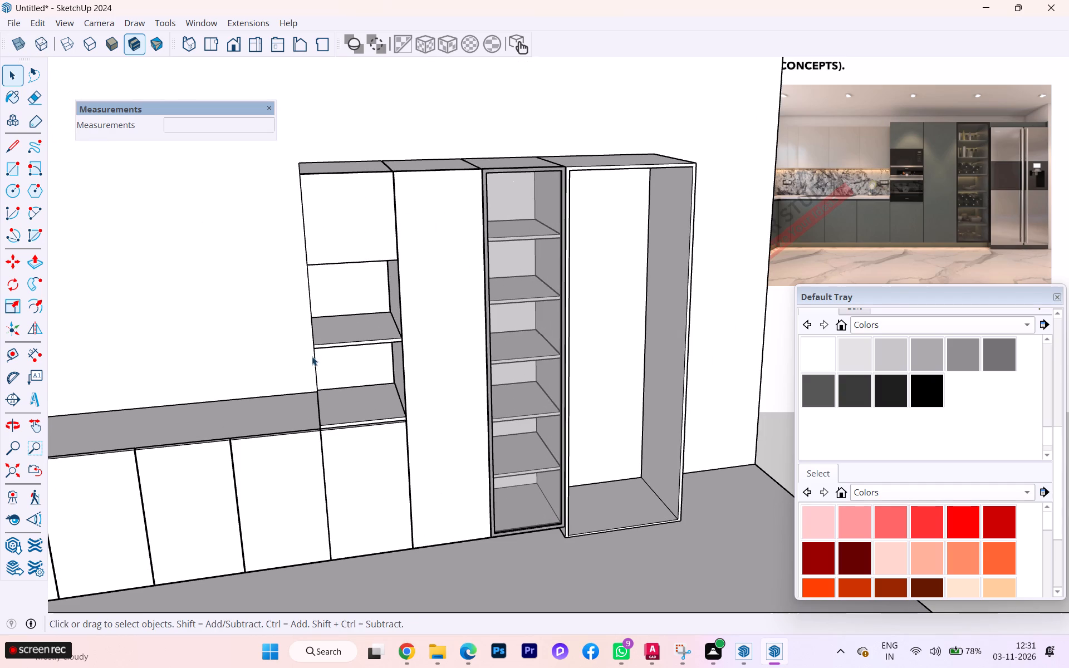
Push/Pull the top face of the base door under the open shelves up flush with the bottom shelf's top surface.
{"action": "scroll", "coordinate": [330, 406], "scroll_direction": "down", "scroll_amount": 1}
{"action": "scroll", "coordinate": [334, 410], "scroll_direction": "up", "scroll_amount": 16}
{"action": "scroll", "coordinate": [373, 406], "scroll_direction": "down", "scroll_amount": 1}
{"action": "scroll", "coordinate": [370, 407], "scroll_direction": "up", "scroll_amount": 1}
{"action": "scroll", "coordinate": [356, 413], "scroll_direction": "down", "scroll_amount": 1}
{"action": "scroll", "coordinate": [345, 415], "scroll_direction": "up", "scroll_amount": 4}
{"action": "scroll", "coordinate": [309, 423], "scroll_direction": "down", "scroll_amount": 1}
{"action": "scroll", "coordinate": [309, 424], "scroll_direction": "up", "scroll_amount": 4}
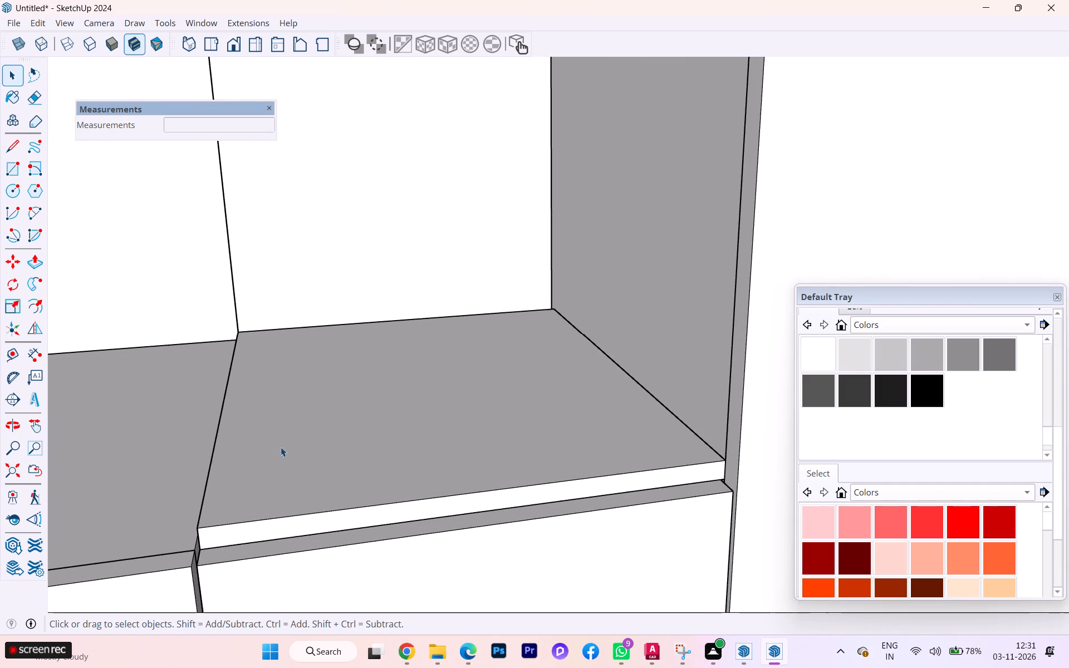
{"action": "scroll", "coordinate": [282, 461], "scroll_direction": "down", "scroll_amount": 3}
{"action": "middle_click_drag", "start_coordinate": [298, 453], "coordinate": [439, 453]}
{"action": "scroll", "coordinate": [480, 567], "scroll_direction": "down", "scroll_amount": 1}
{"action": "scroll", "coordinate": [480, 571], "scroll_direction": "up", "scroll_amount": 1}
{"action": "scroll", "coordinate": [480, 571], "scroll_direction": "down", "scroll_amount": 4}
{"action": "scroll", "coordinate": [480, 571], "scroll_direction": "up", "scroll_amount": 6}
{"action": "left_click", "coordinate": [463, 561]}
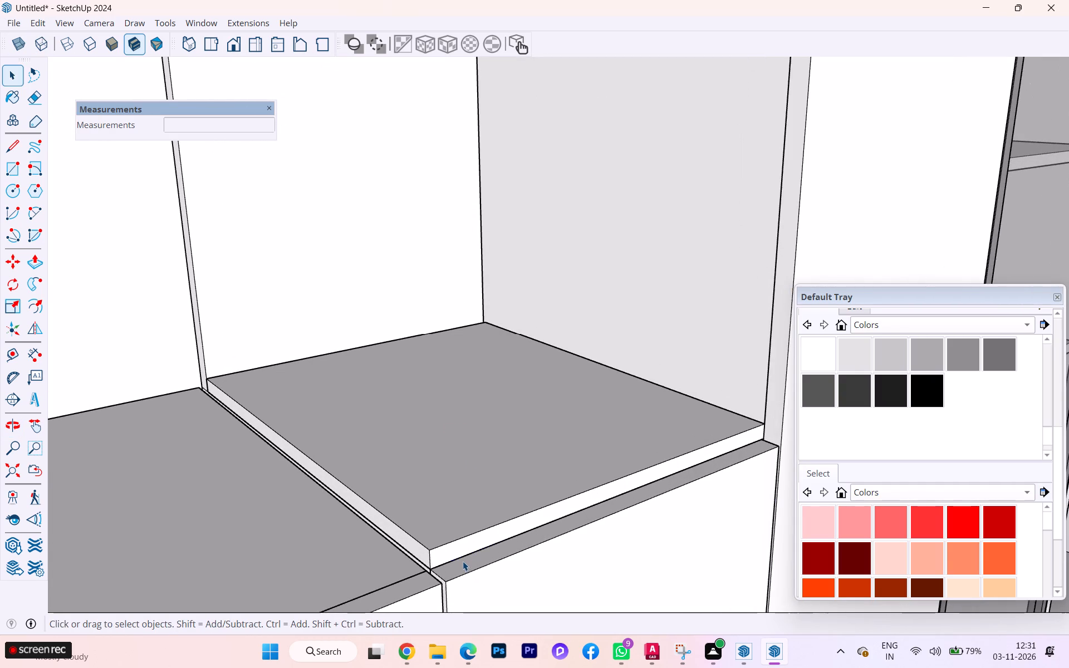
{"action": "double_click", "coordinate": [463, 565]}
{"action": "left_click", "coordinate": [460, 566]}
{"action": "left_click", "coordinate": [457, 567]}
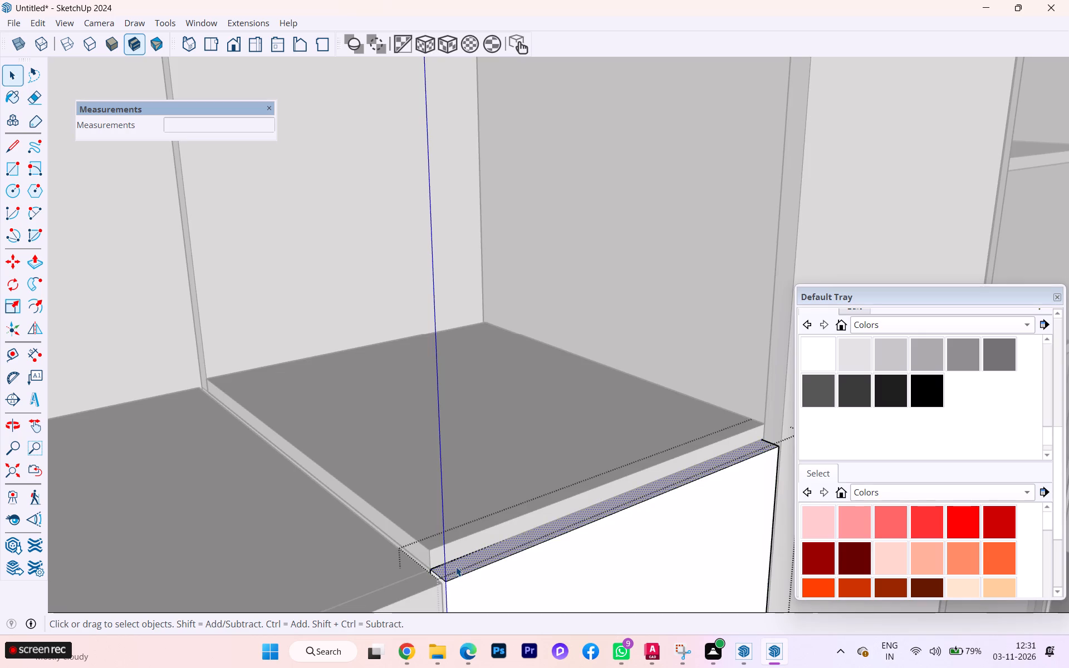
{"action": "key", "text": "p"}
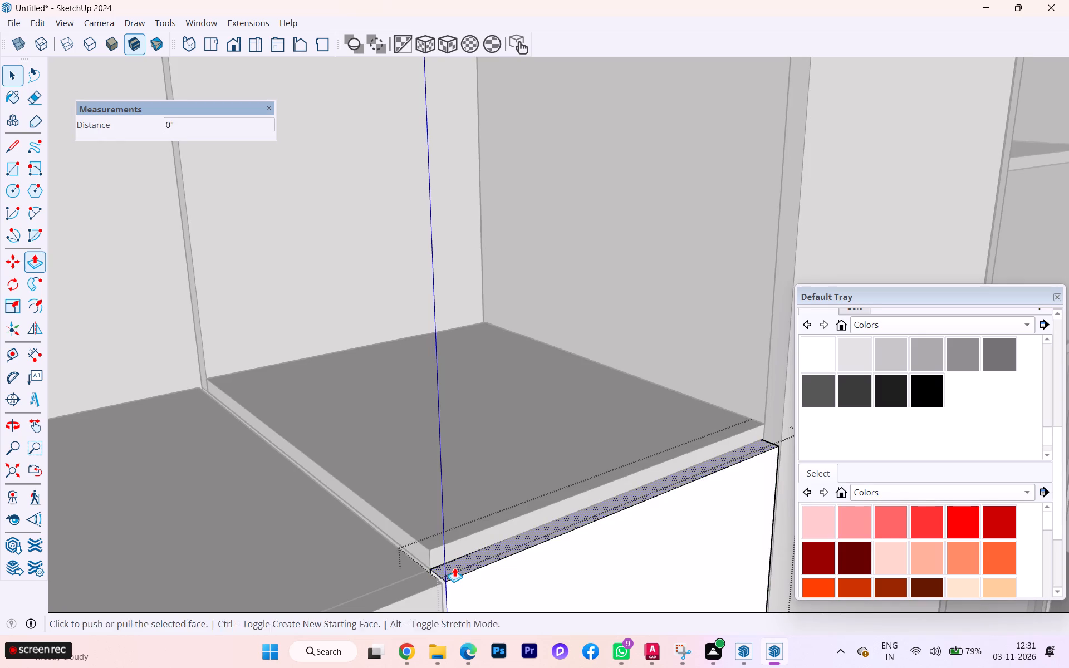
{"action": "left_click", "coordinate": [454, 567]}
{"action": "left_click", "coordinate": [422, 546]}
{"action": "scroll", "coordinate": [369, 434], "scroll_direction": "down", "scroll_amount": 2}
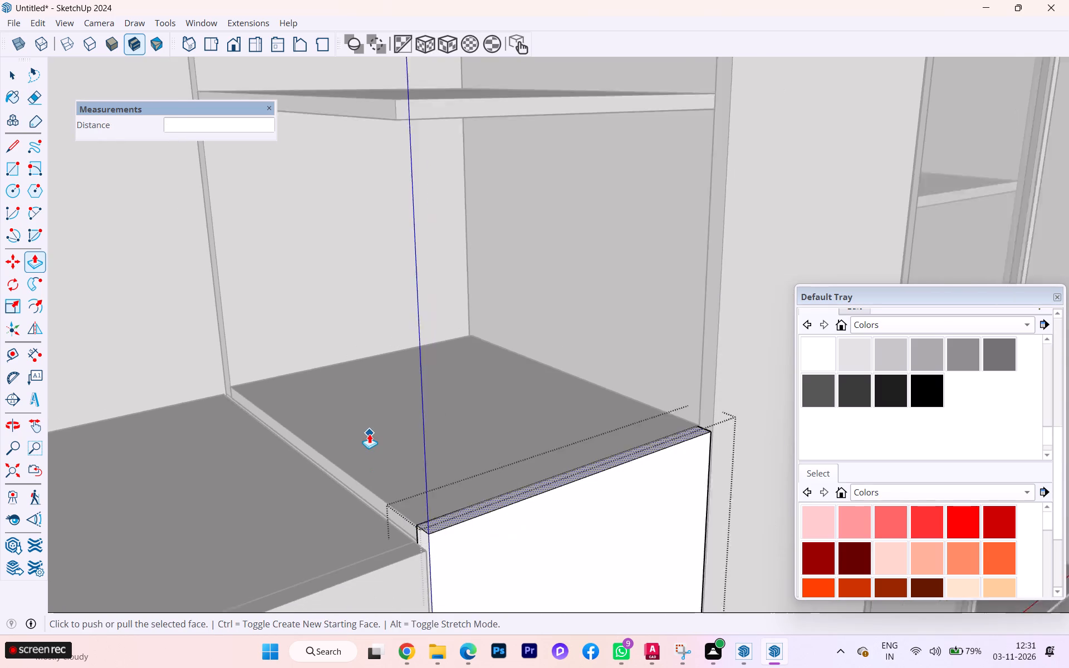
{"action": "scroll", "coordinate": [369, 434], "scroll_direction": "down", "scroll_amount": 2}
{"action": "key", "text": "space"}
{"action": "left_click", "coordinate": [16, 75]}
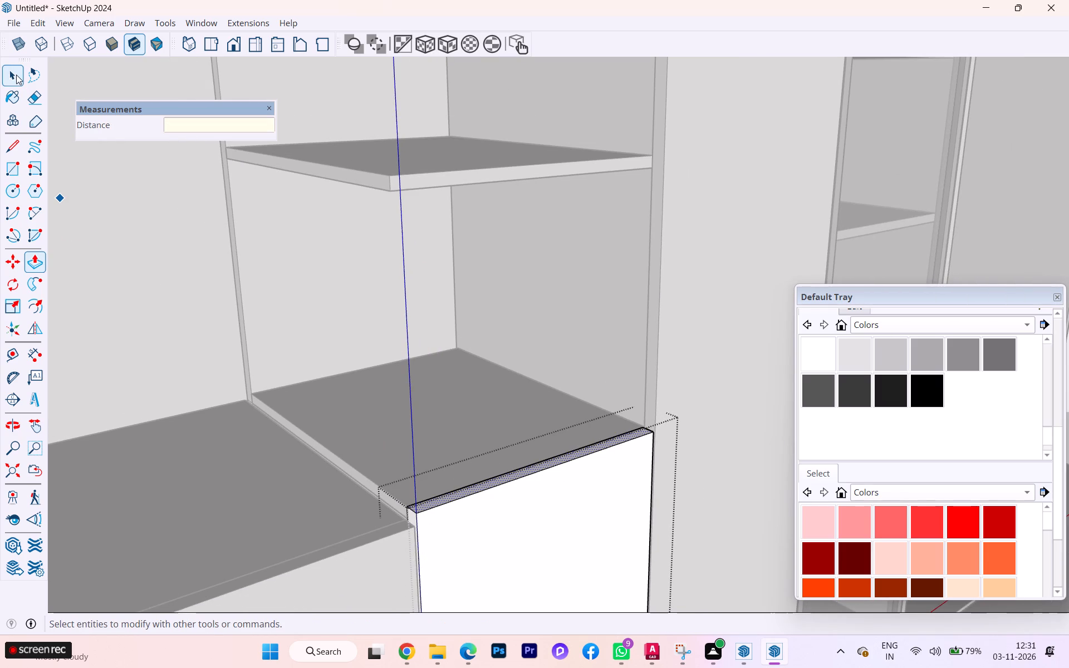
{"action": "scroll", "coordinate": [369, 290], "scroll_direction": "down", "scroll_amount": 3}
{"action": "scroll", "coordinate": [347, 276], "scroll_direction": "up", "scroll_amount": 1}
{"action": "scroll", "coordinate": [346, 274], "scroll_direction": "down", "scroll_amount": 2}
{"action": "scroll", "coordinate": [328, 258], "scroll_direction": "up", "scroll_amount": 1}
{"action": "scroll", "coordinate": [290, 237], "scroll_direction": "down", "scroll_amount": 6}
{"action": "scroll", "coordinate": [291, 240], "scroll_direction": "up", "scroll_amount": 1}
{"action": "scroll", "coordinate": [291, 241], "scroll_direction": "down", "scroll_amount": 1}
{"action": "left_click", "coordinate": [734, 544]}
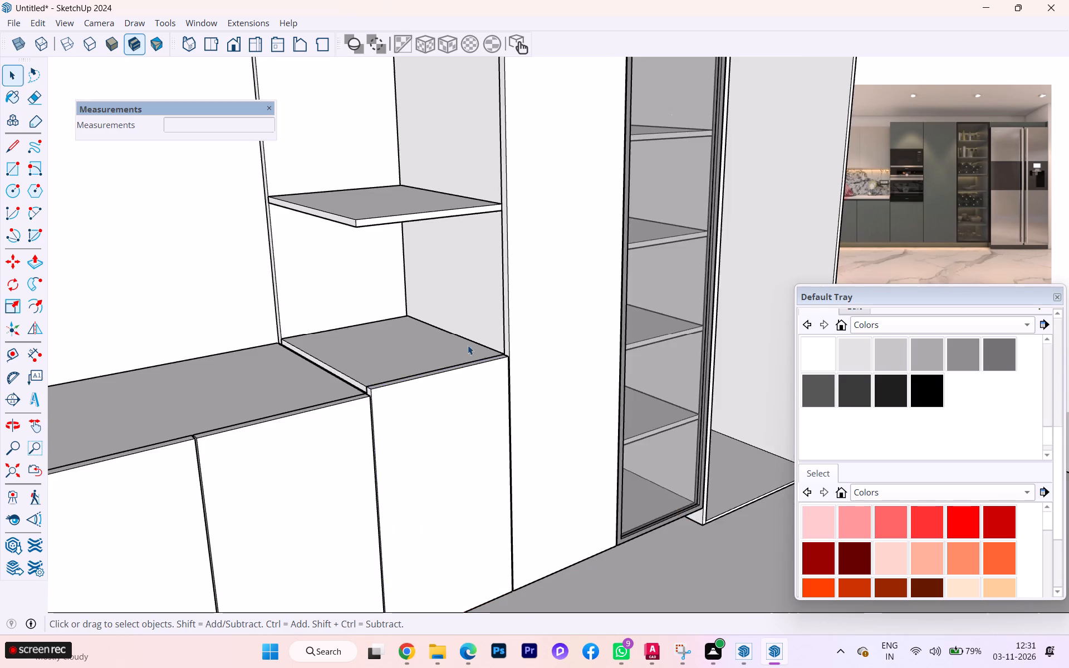
Review the base door and open-shelf unit within the whole tall cabinet run against the reference image.
{"action": "scroll", "coordinate": [440, 328], "scroll_direction": "down", "scroll_amount": 3}
{"action": "scroll", "coordinate": [404, 312], "scroll_direction": "up", "scroll_amount": 1}
{"action": "scroll", "coordinate": [396, 309], "scroll_direction": "down", "scroll_amount": 1}
{"action": "middle_click_drag", "start_coordinate": [364, 307], "coordinate": [245, 326]}
{"action": "scroll", "coordinate": [334, 303], "scroll_direction": "up", "scroll_amount": 4}
{"action": "scroll", "coordinate": [280, 300], "scroll_direction": "down", "scroll_amount": 3}
{"action": "scroll", "coordinate": [253, 310], "scroll_direction": "up", "scroll_amount": 1}
{"action": "scroll", "coordinate": [252, 311], "scroll_direction": "down", "scroll_amount": 4}
{"action": "scroll", "coordinate": [248, 311], "scroll_direction": "up", "scroll_amount": 1}
{"action": "scroll", "coordinate": [152, 273], "scroll_direction": "down", "scroll_amount": 8}
{"action": "left_click_drag", "start_coordinate": [198, 286], "coordinate": [227, 291]}
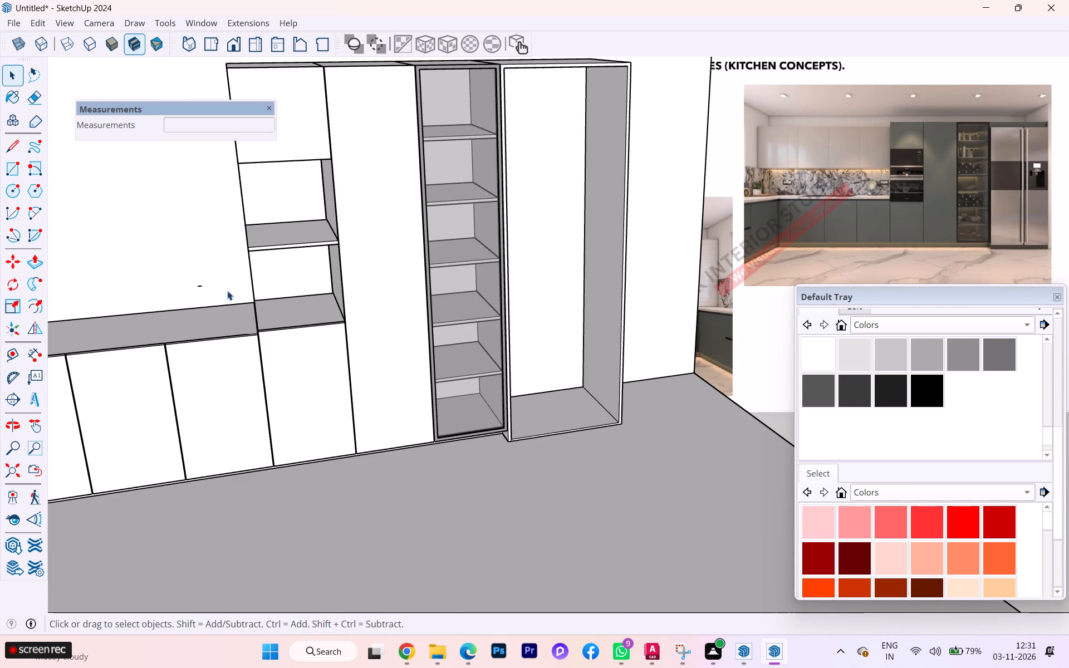
{"action": "left_click_drag", "start_coordinate": [227, 291], "coordinate": [231, 292]}
Push/Pull the base door's top face down to leave a narrow gap beneath the open-shelf unit's bottom shelf.
{"action": "scroll", "coordinate": [299, 332], "scroll_direction": "up", "scroll_amount": 6}
{"action": "scroll", "coordinate": [282, 340], "scroll_direction": "down", "scroll_amount": 2}
{"action": "scroll", "coordinate": [279, 340], "scroll_direction": "up", "scroll_amount": 5}
{"action": "scroll", "coordinate": [253, 317], "scroll_direction": "down", "scroll_amount": 1}
{"action": "scroll", "coordinate": [253, 317], "scroll_direction": "up", "scroll_amount": 4}
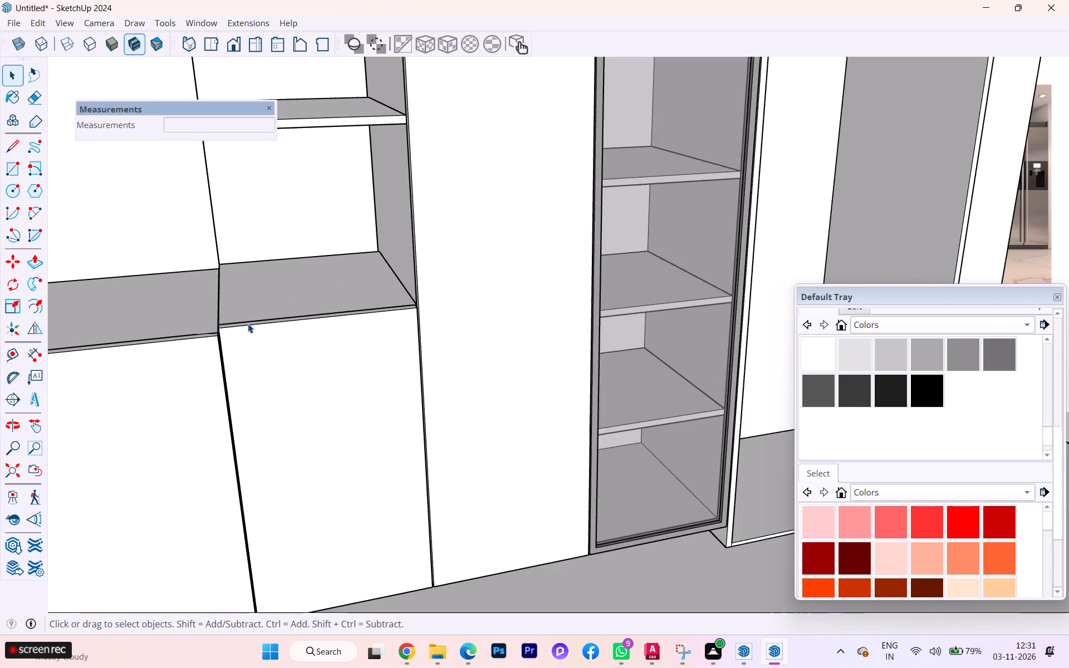
{"action": "scroll", "coordinate": [248, 323], "scroll_direction": "up", "scroll_amount": 3}
{"action": "scroll", "coordinate": [264, 332], "scroll_direction": "down", "scroll_amount": 1}
{"action": "middle_click_drag", "start_coordinate": [264, 332], "coordinate": [400, 360]}
{"action": "scroll", "coordinate": [264, 332], "scroll_direction": "down", "scroll_amount": 1}
{"action": "scroll", "coordinate": [353, 377], "scroll_direction": "up", "scroll_amount": 5}
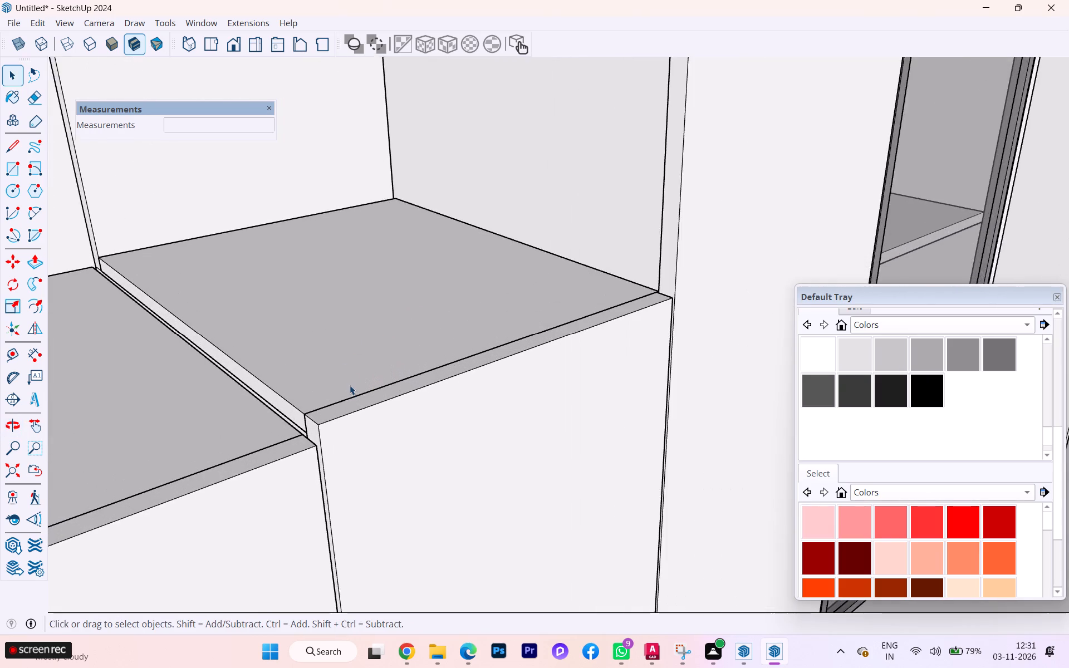
{"action": "scroll", "coordinate": [328, 401], "scroll_direction": "up", "scroll_amount": 3}
{"action": "triple_click", "coordinate": [323, 420]}
{"action": "left_click", "coordinate": [320, 424]}
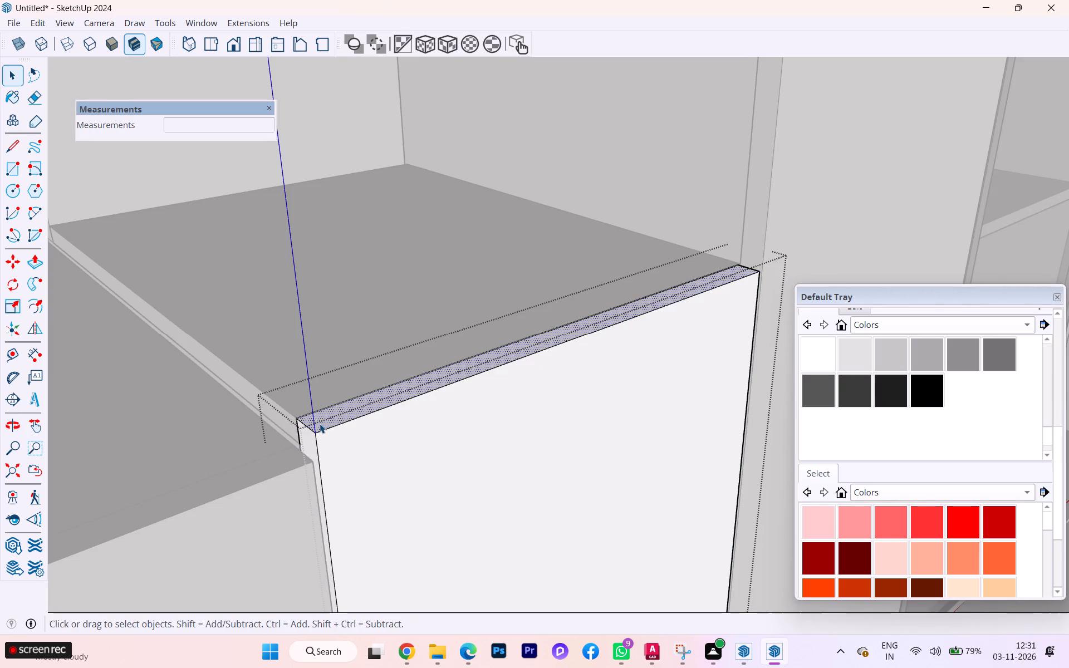
{"action": "key", "text": "p"}
{"action": "left_click", "coordinate": [347, 410]}
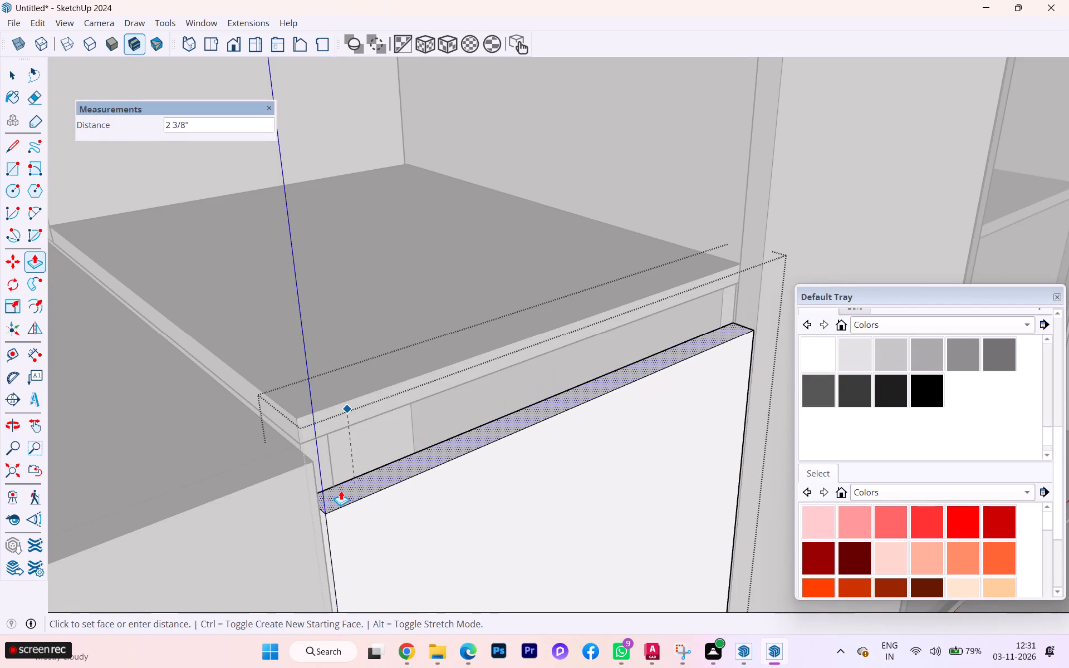
{"action": "left_click", "coordinate": [316, 484]}
{"action": "scroll", "coordinate": [316, 405], "scroll_direction": "up", "scroll_amount": 2}
{"action": "left_click_drag", "start_coordinate": [316, 405], "coordinate": [312, 395]}
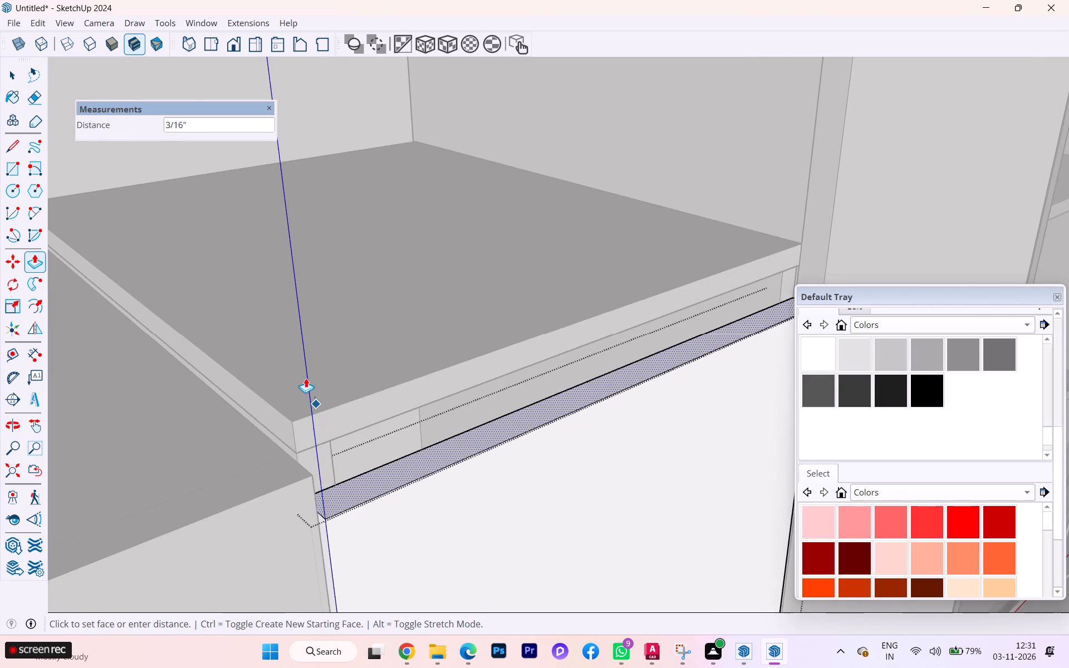
{"action": "left_click_drag", "start_coordinate": [301, 366], "coordinate": [3, 72]}
{"action": "key", "text": "Escape"}
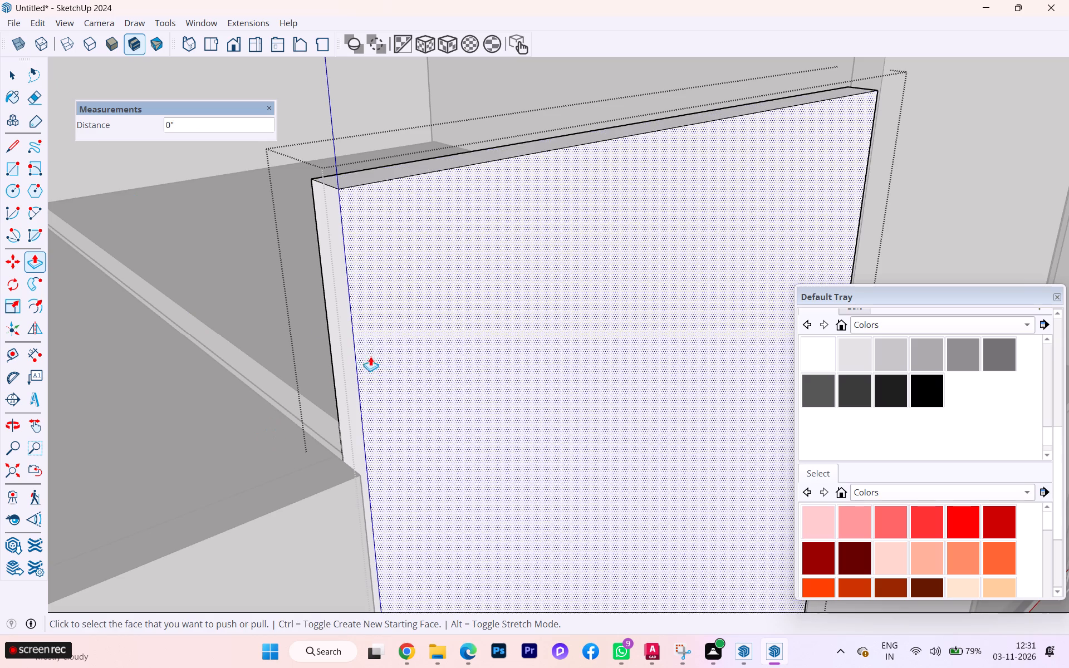
{"action": "scroll", "coordinate": [324, 249], "scroll_direction": "down", "scroll_amount": 4}
{"action": "left_click", "coordinate": [379, 191]}
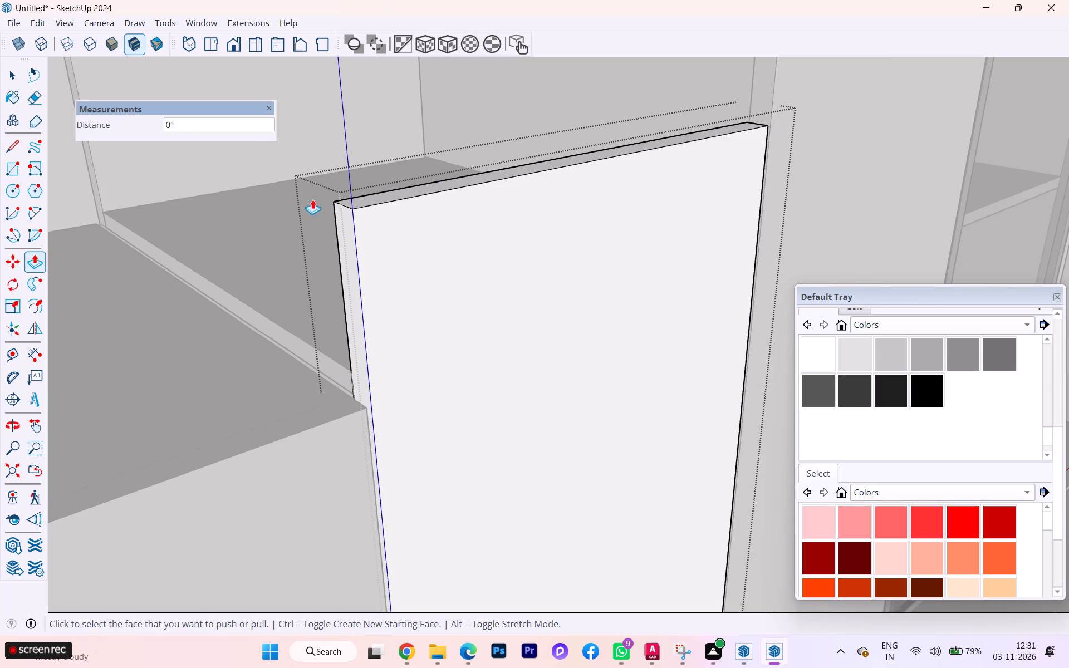
{"action": "left_click", "coordinate": [370, 198]}
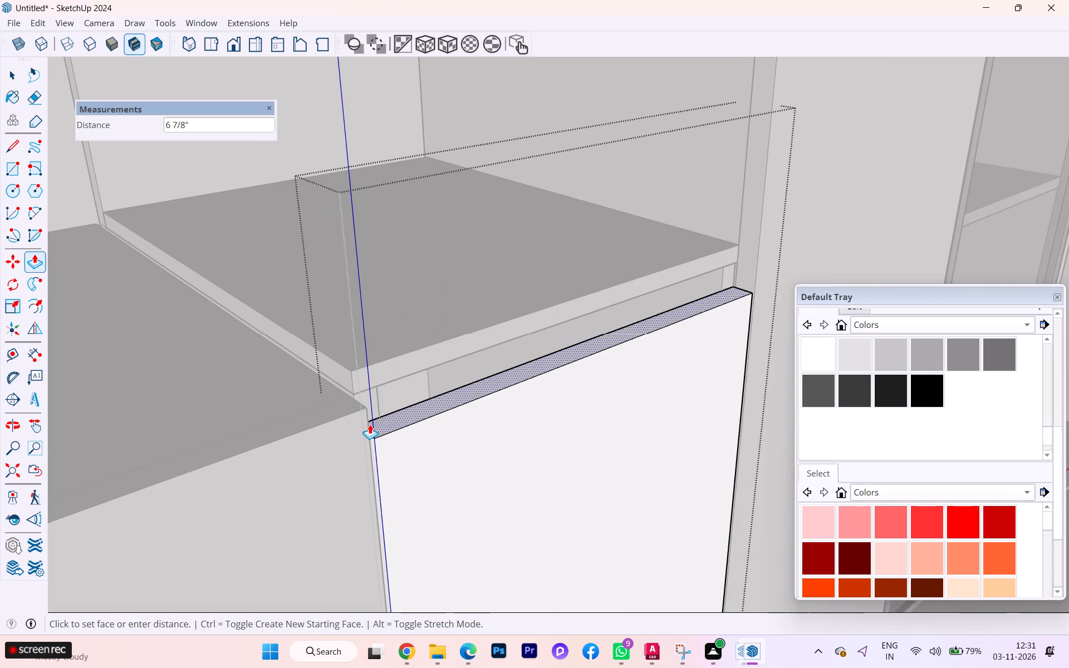
{"action": "left_click", "coordinate": [369, 429]}
{"action": "left_click", "coordinate": [14, 72]}
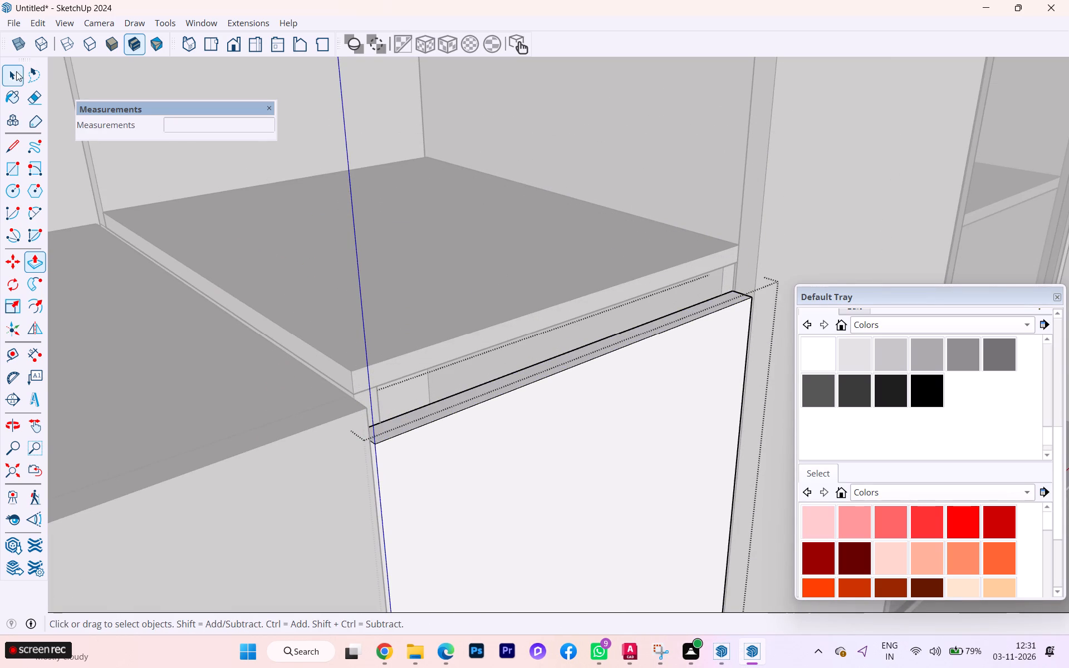
{"action": "scroll", "coordinate": [299, 119], "scroll_direction": "down", "scroll_amount": 9}
{"action": "left_click", "coordinate": [615, 355]}
Move the open-shelf unit's bottom shelf vertically down 1 1/4" so its underside meets the base door's top edge.
{"action": "scroll", "coordinate": [409, 166], "scroll_direction": "up", "scroll_amount": 3}
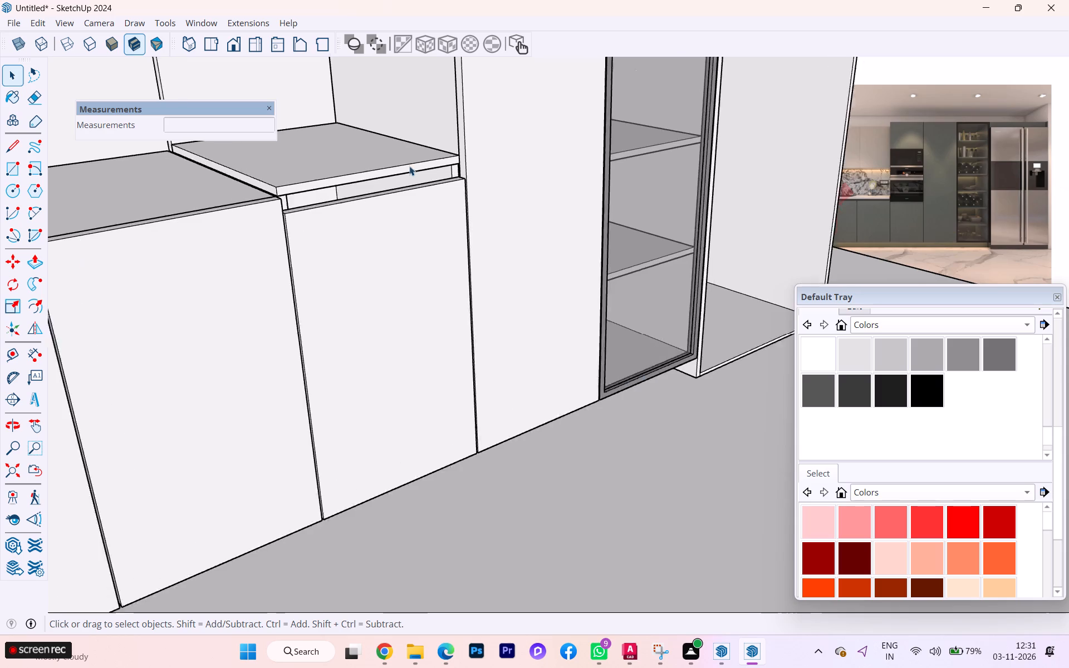
{"action": "scroll", "coordinate": [409, 166], "scroll_direction": "up", "scroll_amount": 2}
{"action": "scroll", "coordinate": [248, 149], "scroll_direction": "up", "scroll_amount": 5}
{"action": "scroll", "coordinate": [248, 149], "scroll_direction": "down", "scroll_amount": 2}
{"action": "scroll", "coordinate": [248, 150], "scroll_direction": "up", "scroll_amount": 1}
{"action": "left_click", "coordinate": [211, 227]}
{"action": "scroll", "coordinate": [188, 220], "scroll_direction": "up", "scroll_amount": 1}
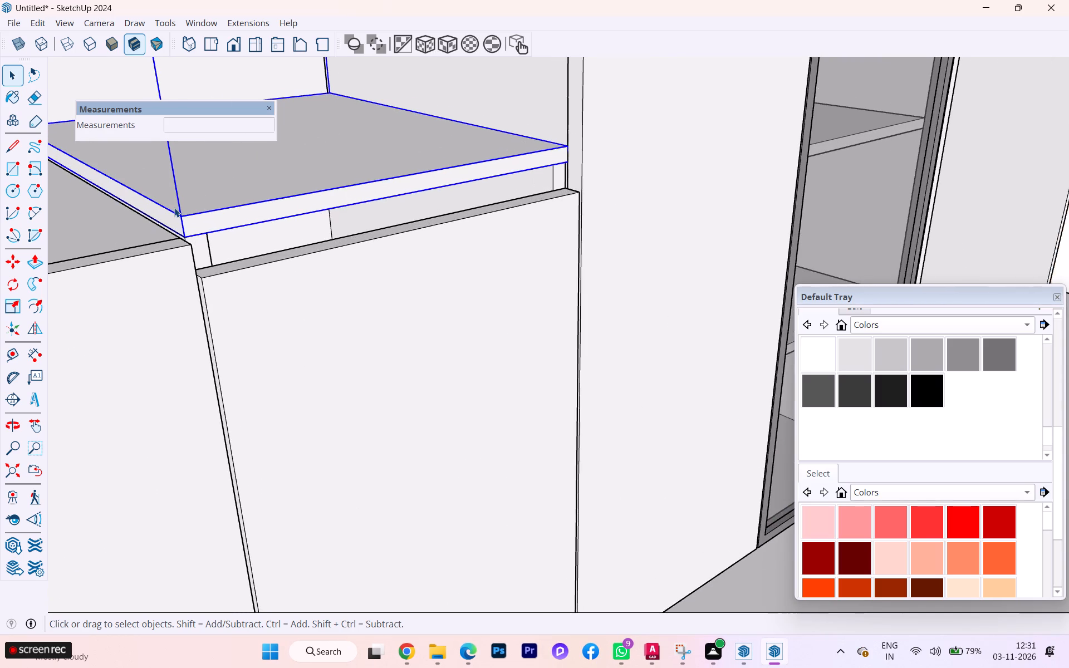
{"action": "scroll", "coordinate": [174, 208], "scroll_direction": "up", "scroll_amount": 1}
{"action": "double_click", "coordinate": [225, 223]}
{"action": "left_click", "coordinate": [210, 233]}
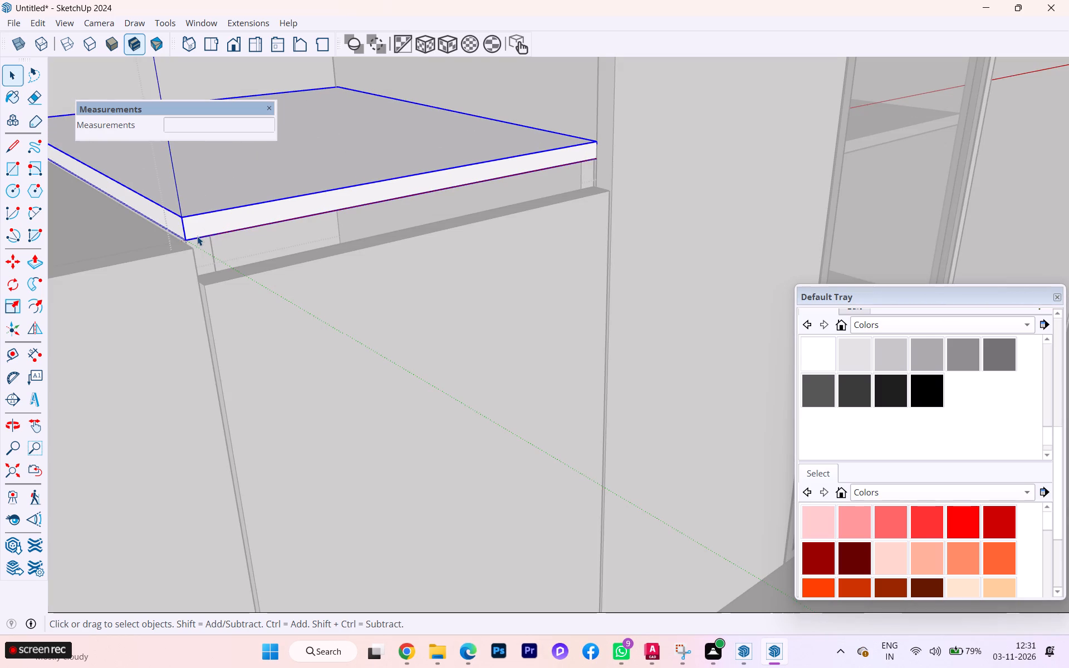
{"action": "key", "text": "m"}
{"action": "left_click", "coordinate": [190, 242]}
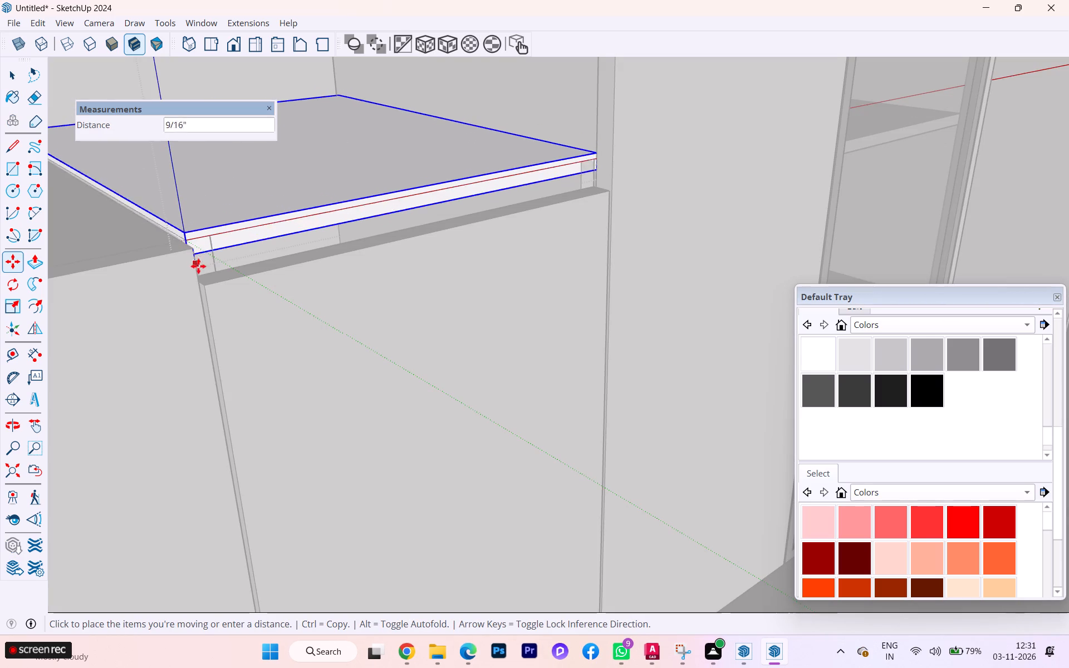
{"action": "key", "text": "Up"}
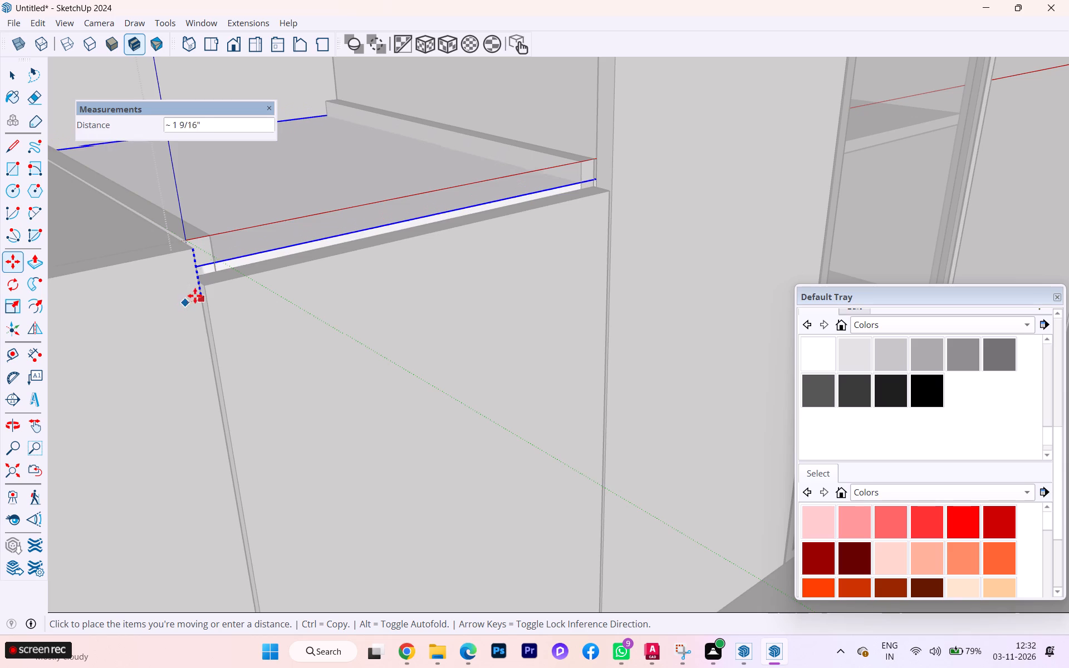
{"action": "scroll", "coordinate": [213, 275], "scroll_direction": "up", "scroll_amount": 8}
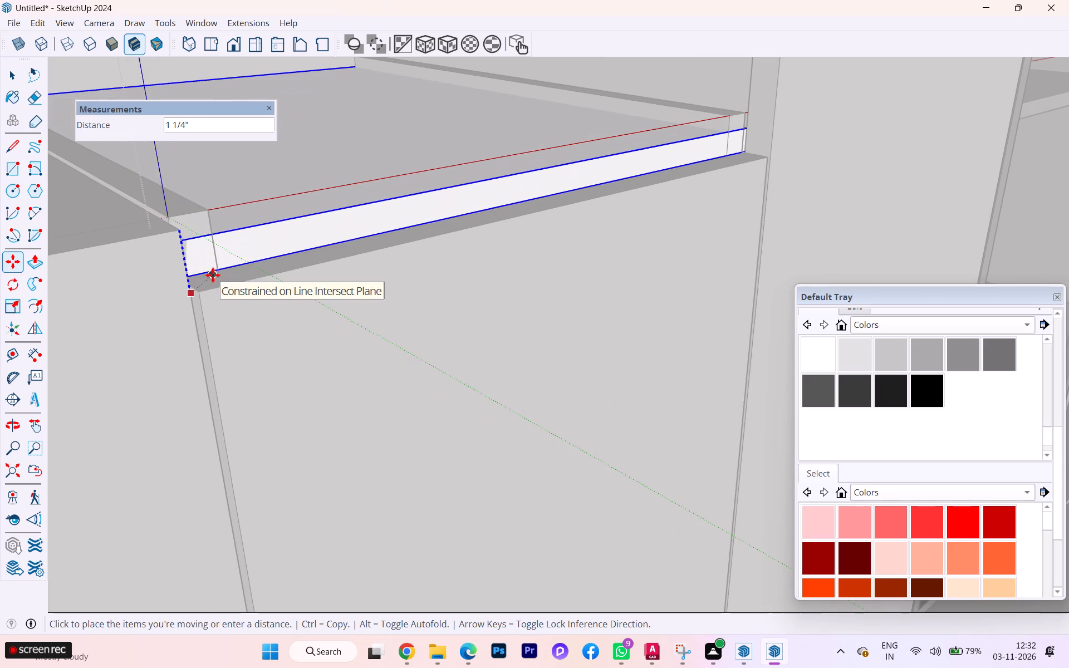
{"action": "left_click", "coordinate": [213, 275]}
{"action": "scroll", "coordinate": [312, 148], "scroll_direction": "down", "scroll_amount": 5}
{"action": "scroll", "coordinate": [323, 155], "scroll_direction": "up", "scroll_amount": 2}
{"action": "scroll", "coordinate": [323, 156], "scroll_direction": "down", "scroll_amount": 7}
{"action": "scroll", "coordinate": [412, 170], "scroll_direction": "up", "scroll_amount": 2}
{"action": "scroll", "coordinate": [498, 155], "scroll_direction": "down", "scroll_amount": 2}
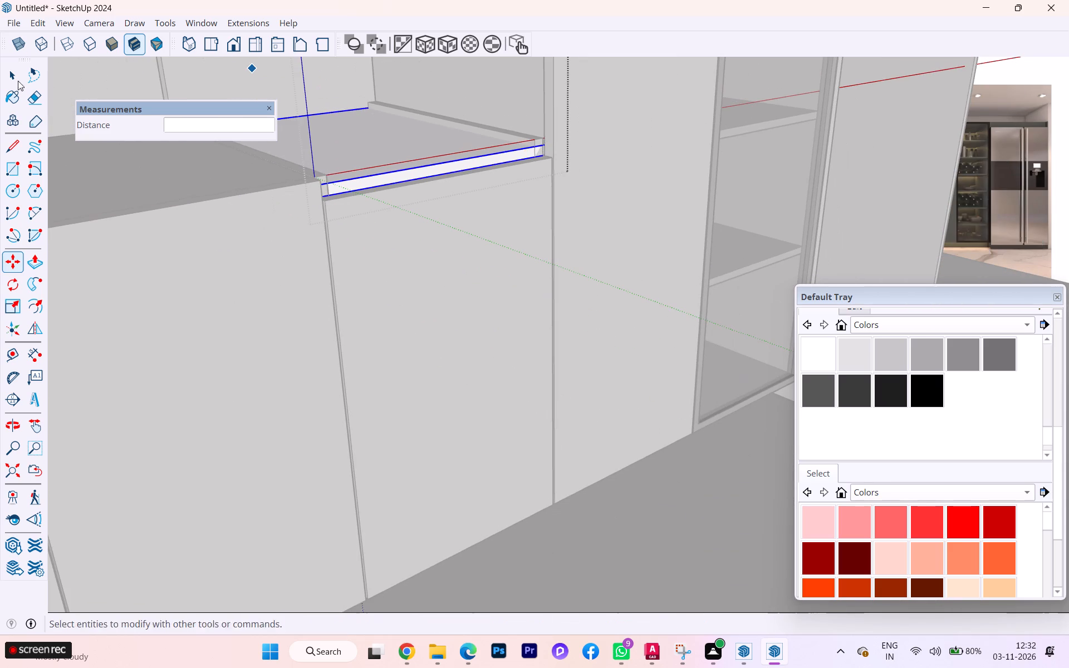
{"action": "left_click", "coordinate": [10, 76]}
{"action": "left_click", "coordinate": [682, 358]}
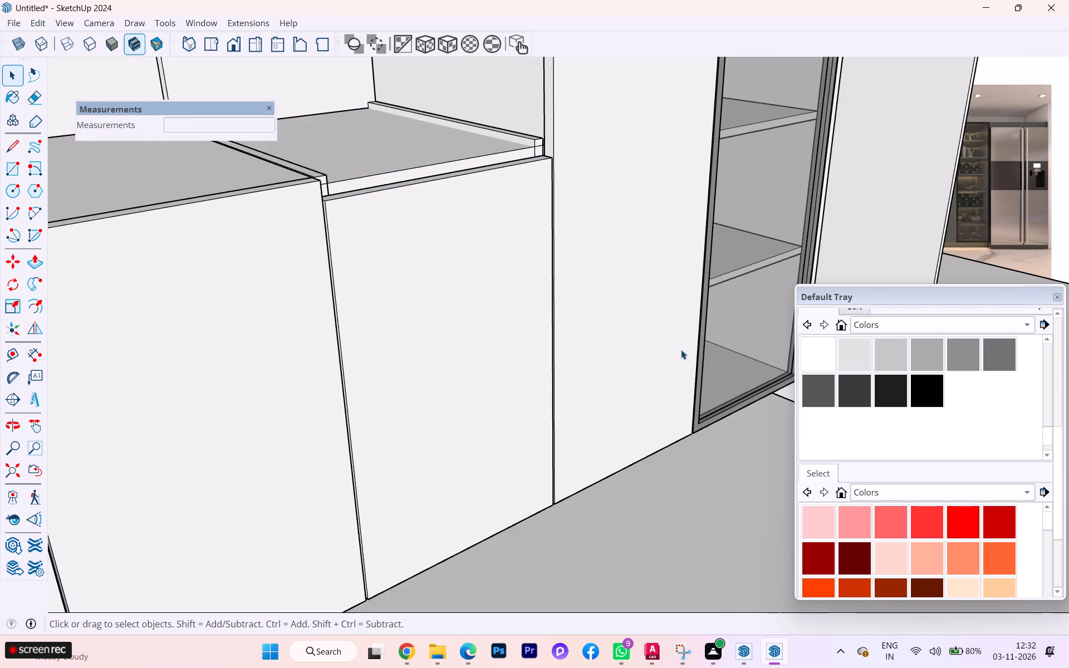
Push/Pull the top of the base carcass side panel next to the tall cabinet down 2 1/4", below the lowered shelf.
{"action": "scroll", "coordinate": [543, 117], "scroll_direction": "up", "scroll_amount": 7}
{"action": "scroll", "coordinate": [519, 149], "scroll_direction": "down", "scroll_amount": 2}
{"action": "scroll", "coordinate": [519, 149], "scroll_direction": "up", "scroll_amount": 3}
{"action": "scroll", "coordinate": [572, 204], "scroll_direction": "up", "scroll_amount": 1}
{"action": "scroll", "coordinate": [572, 204], "scroll_direction": "down", "scroll_amount": 1}
{"action": "scroll", "coordinate": [572, 204], "scroll_direction": "up", "scroll_amount": 3}
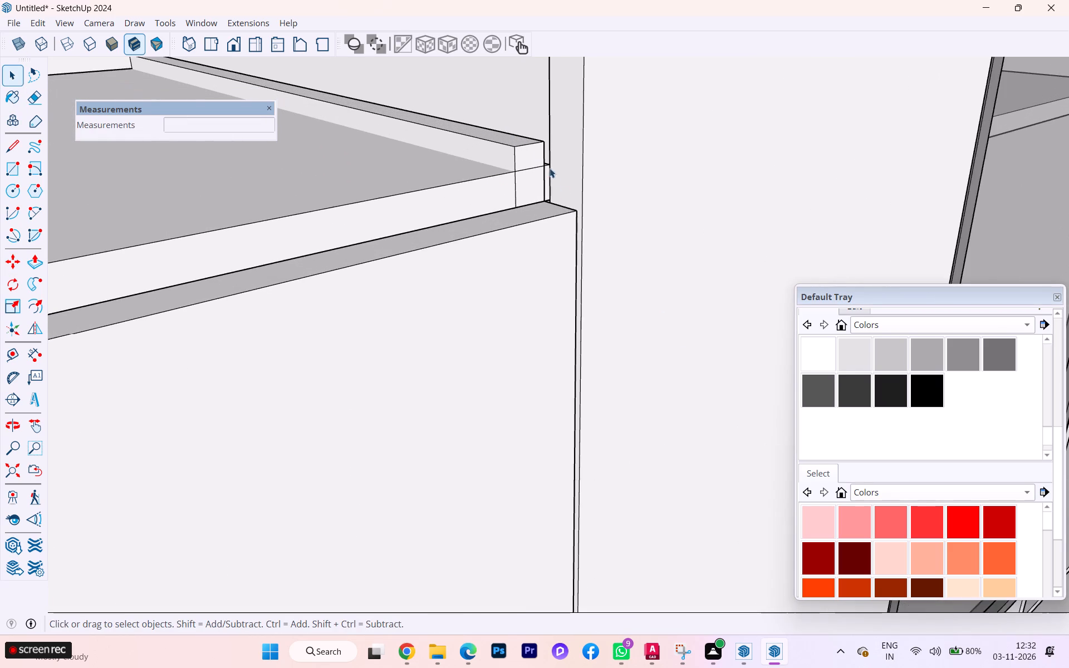
{"action": "scroll", "coordinate": [531, 139], "scroll_direction": "down", "scroll_amount": 1}
{"action": "scroll", "coordinate": [531, 139], "scroll_direction": "up", "scroll_amount": 4}
{"action": "scroll", "coordinate": [536, 138], "scroll_direction": "down", "scroll_amount": 3}
{"action": "middle_click_drag", "start_coordinate": [491, 148], "coordinate": [430, 241]}
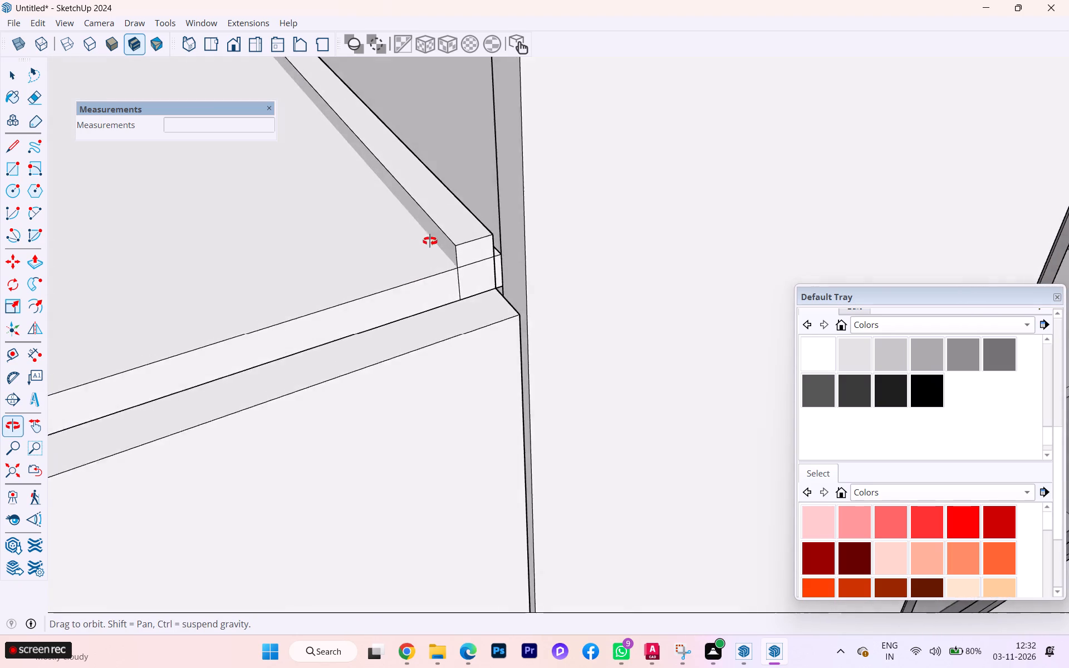
{"action": "middle_click_drag", "start_coordinate": [430, 241], "coordinate": [450, 239]}
{"action": "scroll", "coordinate": [474, 214], "scroll_direction": "down", "scroll_amount": 2}
{"action": "scroll", "coordinate": [474, 214], "scroll_direction": "up", "scroll_amount": 1}
{"action": "scroll", "coordinate": [474, 214], "scroll_direction": "down", "scroll_amount": 3}
{"action": "double_click", "coordinate": [470, 214]}
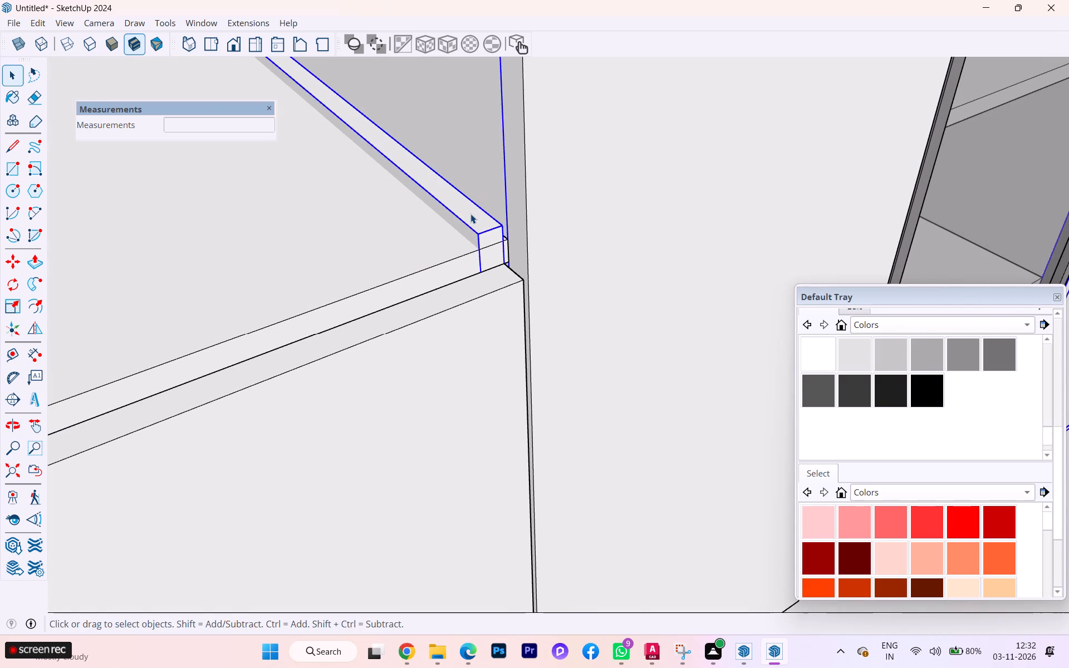
{"action": "left_click", "coordinate": [476, 217]}
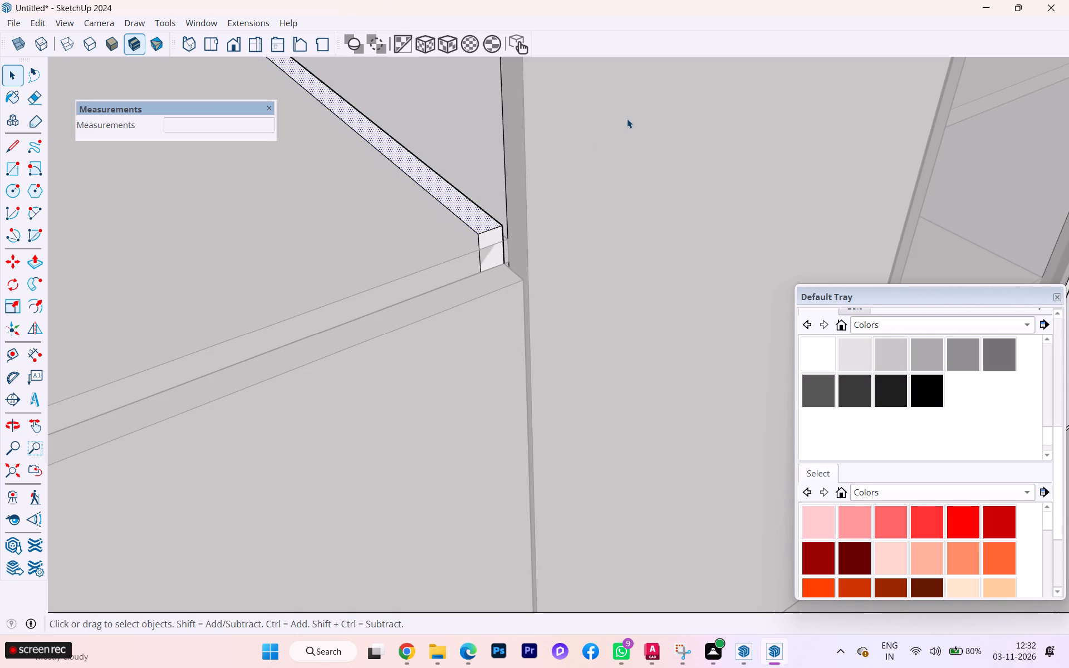
{"action": "key", "text": "p"}
{"action": "left_click", "coordinate": [480, 206]}
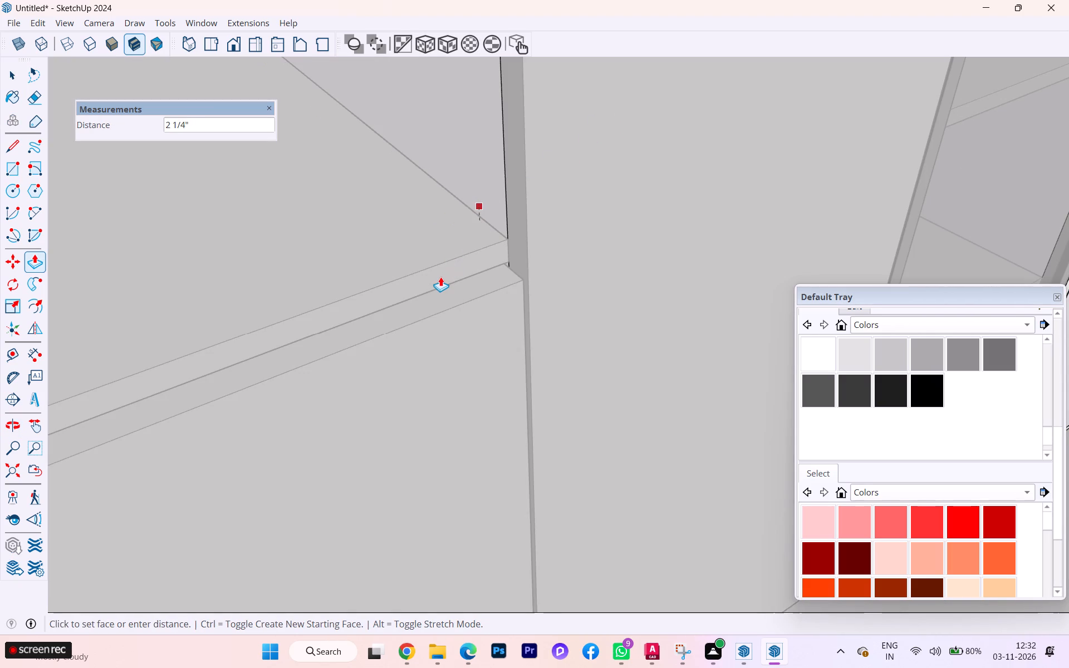
{"action": "left_click", "coordinate": [440, 277]}
{"action": "scroll", "coordinate": [532, 92], "scroll_direction": "down", "scroll_amount": 15}
{"action": "scroll", "coordinate": [716, 116], "scroll_direction": "up", "scroll_amount": 1}
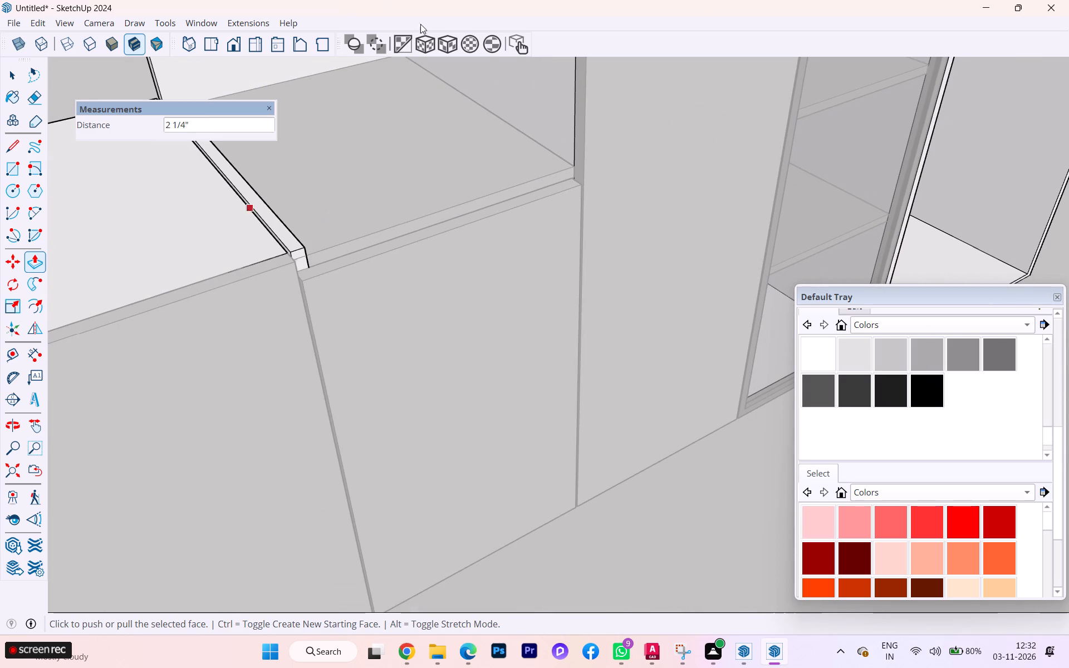
Push/Pull the top of the base carcass side panel beside the adjoining worktop down 1 1/4" to the bottom shelf's underside.
{"action": "left_click", "coordinate": [285, 233]}
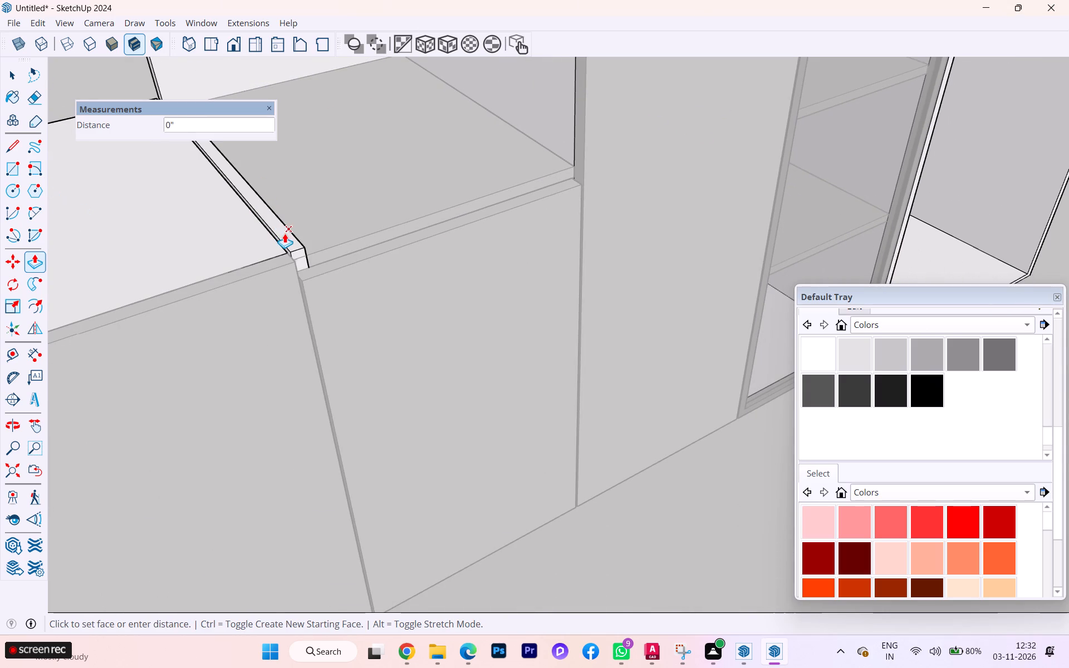
{"action": "scroll", "coordinate": [292, 234], "scroll_direction": "up", "scroll_amount": 12}
{"action": "scroll", "coordinate": [294, 239], "scroll_direction": "down", "scroll_amount": 1}
{"action": "scroll", "coordinate": [295, 243], "scroll_direction": "up", "scroll_amount": 1}
{"action": "double_click", "coordinate": [286, 256]}
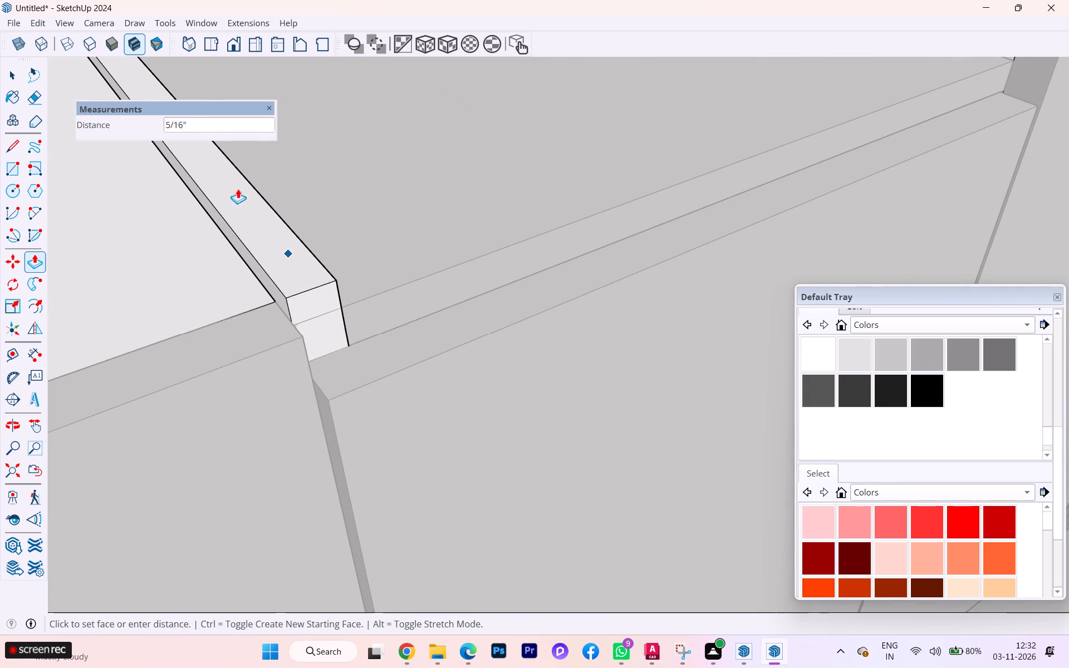
{"action": "left_click", "coordinate": [19, 79]}
{"action": "left_click", "coordinate": [273, 249]}
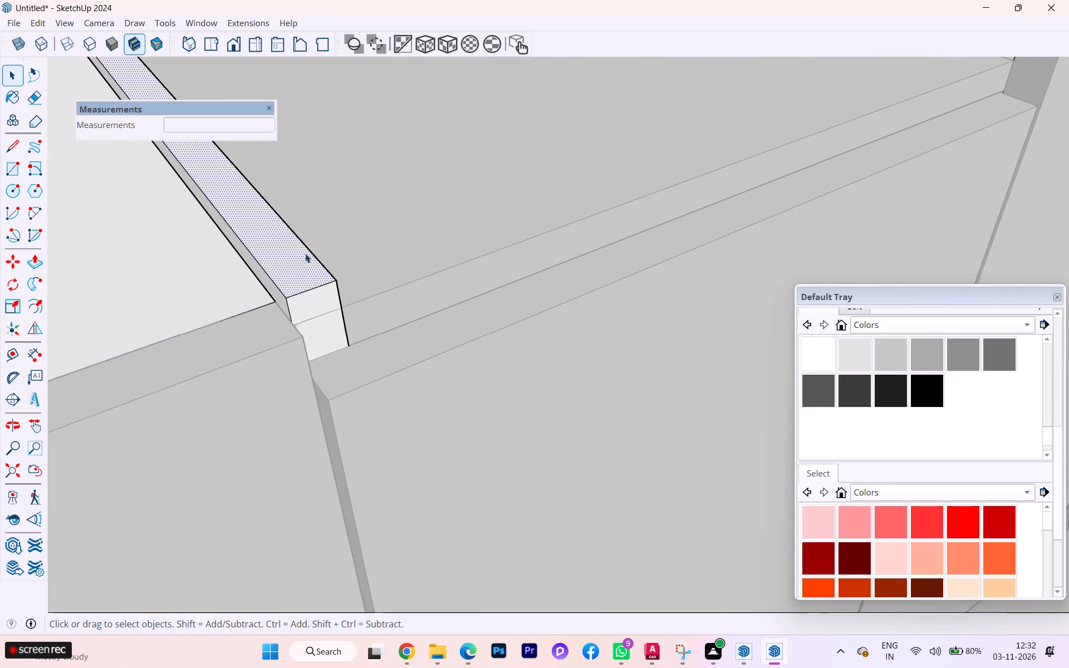
{"action": "key", "text": "p"}
{"action": "left_click", "coordinate": [304, 262]}
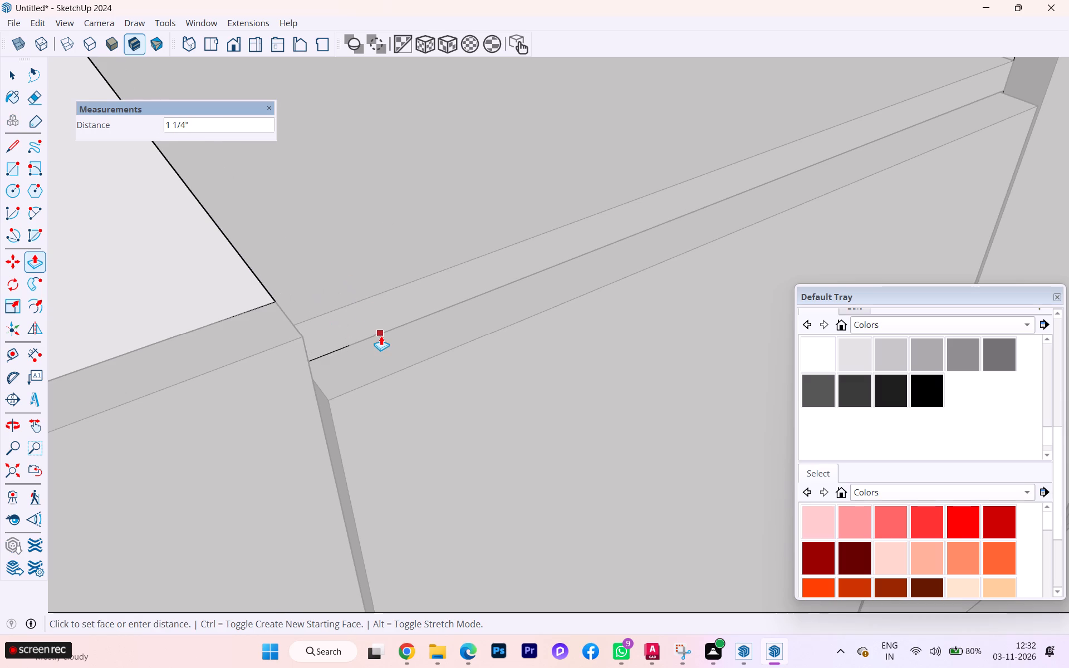
{"action": "left_click", "coordinate": [381, 336]}
{"action": "scroll", "coordinate": [370, 217], "scroll_direction": "down", "scroll_amount": 4}
{"action": "key", "text": "space"}
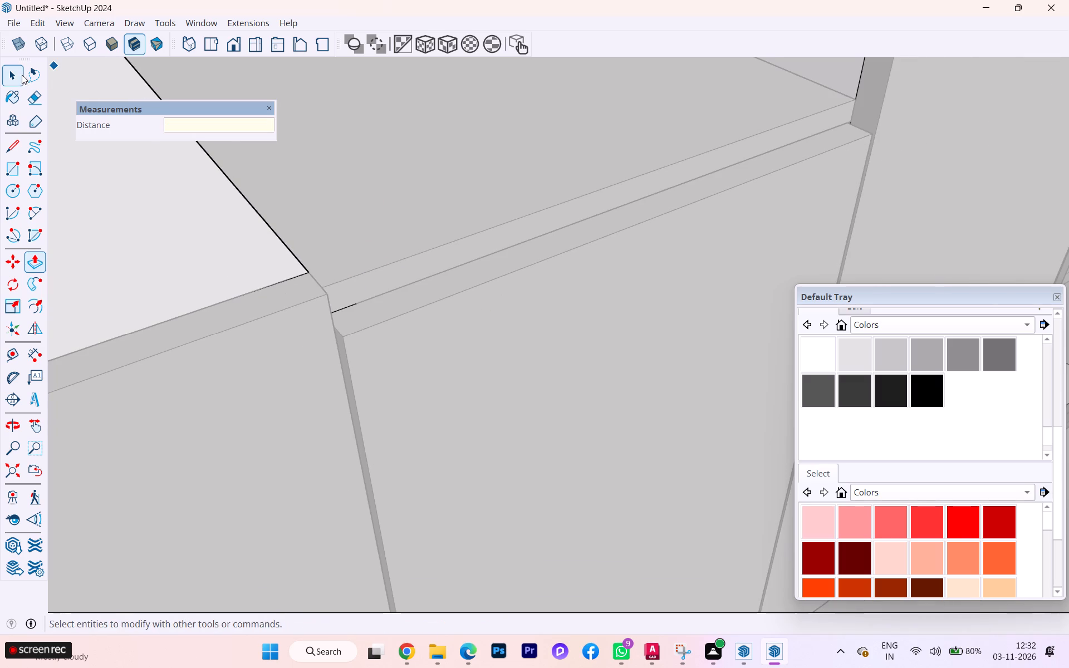
{"action": "left_click", "coordinate": [18, 76]}
{"action": "scroll", "coordinate": [253, 13], "scroll_direction": "down", "scroll_amount": 2}
{"action": "scroll", "coordinate": [256, 15], "scroll_direction": "up", "scroll_amount": 2}
{"action": "scroll", "coordinate": [257, 15], "scroll_direction": "down", "scroll_amount": 2}
{"action": "scroll", "coordinate": [257, 16], "scroll_direction": "up", "scroll_amount": 1}
{"action": "scroll", "coordinate": [257, 16], "scroll_direction": "down", "scroll_amount": 7}
{"action": "scroll", "coordinate": [271, 56], "scroll_direction": "up", "scroll_amount": 1}
{"action": "scroll", "coordinate": [274, 58], "scroll_direction": "down", "scroll_amount": 1}
{"action": "scroll", "coordinate": [287, 203], "scroll_direction": "down", "scroll_amount": 1}
{"action": "scroll", "coordinate": [289, 207], "scroll_direction": "up", "scroll_amount": 1}
{"action": "scroll", "coordinate": [291, 209], "scroll_direction": "down", "scroll_amount": 7}
{"action": "scroll", "coordinate": [307, 213], "scroll_direction": "up", "scroll_amount": 3}
{"action": "scroll", "coordinate": [310, 213], "scroll_direction": "down", "scroll_amount": 1}
{"action": "scroll", "coordinate": [377, 248], "scroll_direction": "down", "scroll_amount": 2}
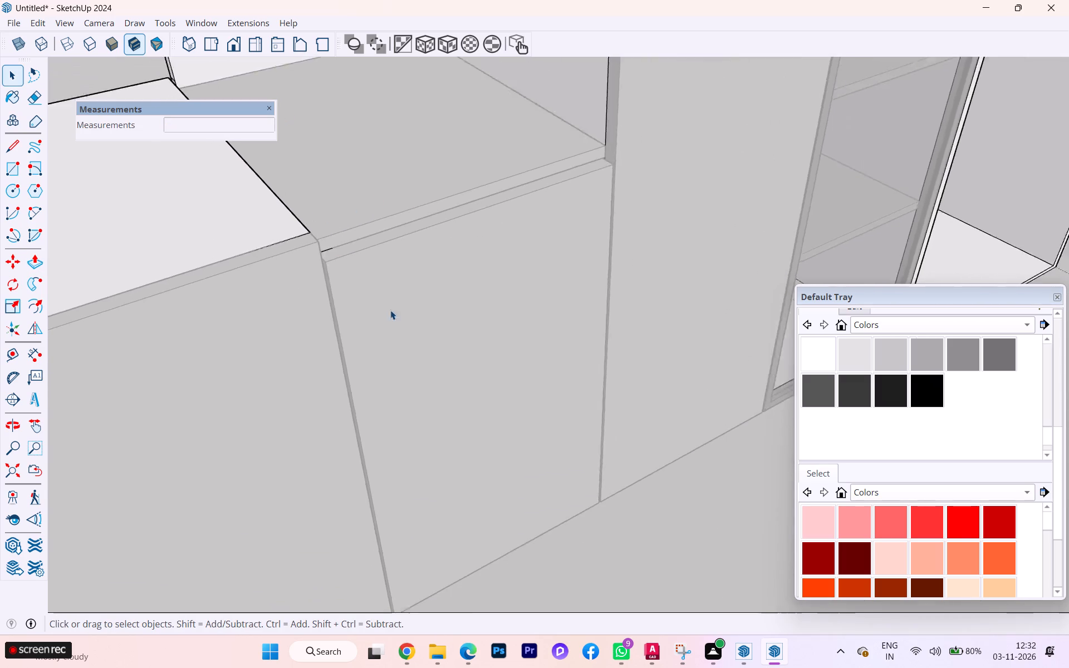
{"action": "scroll", "coordinate": [390, 310], "scroll_direction": "down", "scroll_amount": 2}
{"action": "scroll", "coordinate": [393, 320], "scroll_direction": "up", "scroll_amount": 2}
{"action": "scroll", "coordinate": [393, 320], "scroll_direction": "down", "scroll_amount": 4}
{"action": "left_click", "coordinate": [645, 479]}
{"action": "double_click", "coordinate": [670, 454]}
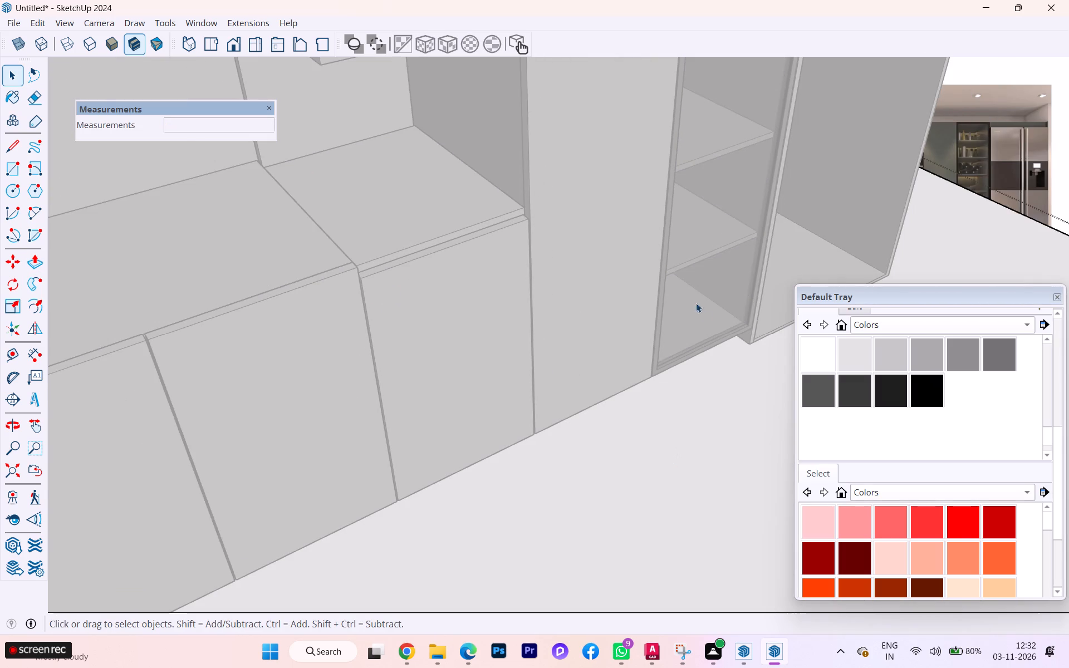
{"action": "left_click", "coordinate": [1019, 203]}
{"action": "left_click", "coordinate": [1041, 189]}
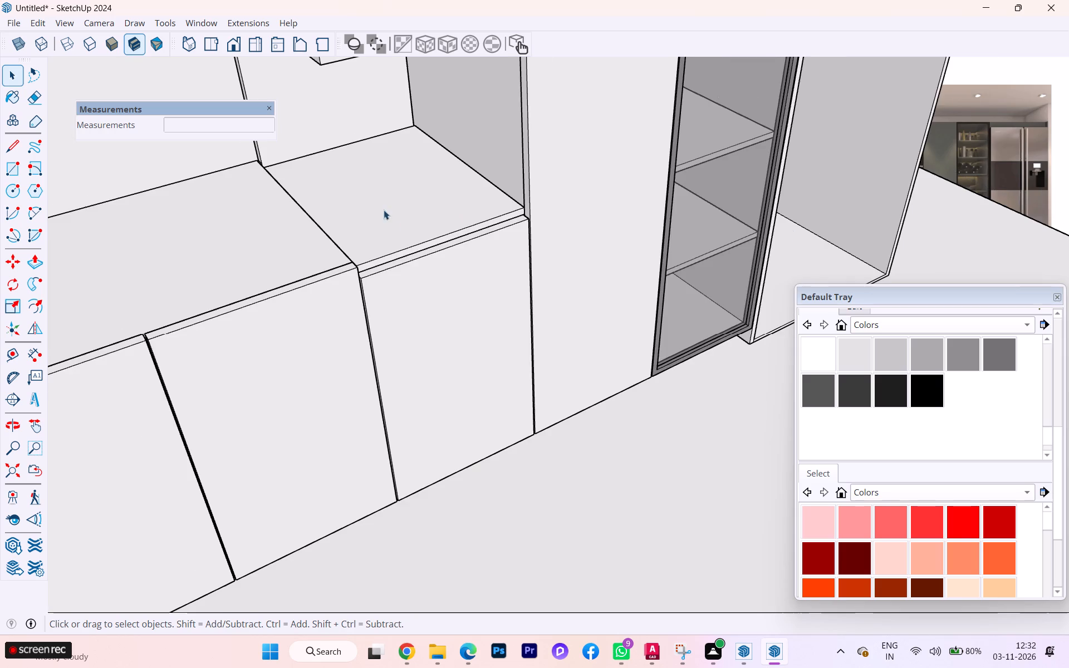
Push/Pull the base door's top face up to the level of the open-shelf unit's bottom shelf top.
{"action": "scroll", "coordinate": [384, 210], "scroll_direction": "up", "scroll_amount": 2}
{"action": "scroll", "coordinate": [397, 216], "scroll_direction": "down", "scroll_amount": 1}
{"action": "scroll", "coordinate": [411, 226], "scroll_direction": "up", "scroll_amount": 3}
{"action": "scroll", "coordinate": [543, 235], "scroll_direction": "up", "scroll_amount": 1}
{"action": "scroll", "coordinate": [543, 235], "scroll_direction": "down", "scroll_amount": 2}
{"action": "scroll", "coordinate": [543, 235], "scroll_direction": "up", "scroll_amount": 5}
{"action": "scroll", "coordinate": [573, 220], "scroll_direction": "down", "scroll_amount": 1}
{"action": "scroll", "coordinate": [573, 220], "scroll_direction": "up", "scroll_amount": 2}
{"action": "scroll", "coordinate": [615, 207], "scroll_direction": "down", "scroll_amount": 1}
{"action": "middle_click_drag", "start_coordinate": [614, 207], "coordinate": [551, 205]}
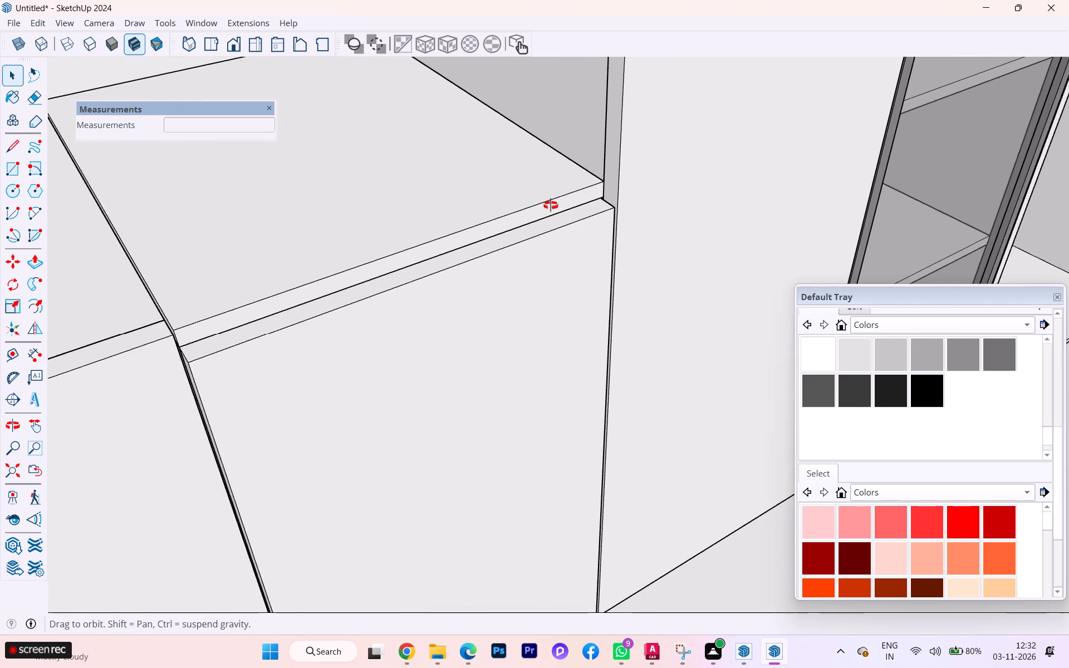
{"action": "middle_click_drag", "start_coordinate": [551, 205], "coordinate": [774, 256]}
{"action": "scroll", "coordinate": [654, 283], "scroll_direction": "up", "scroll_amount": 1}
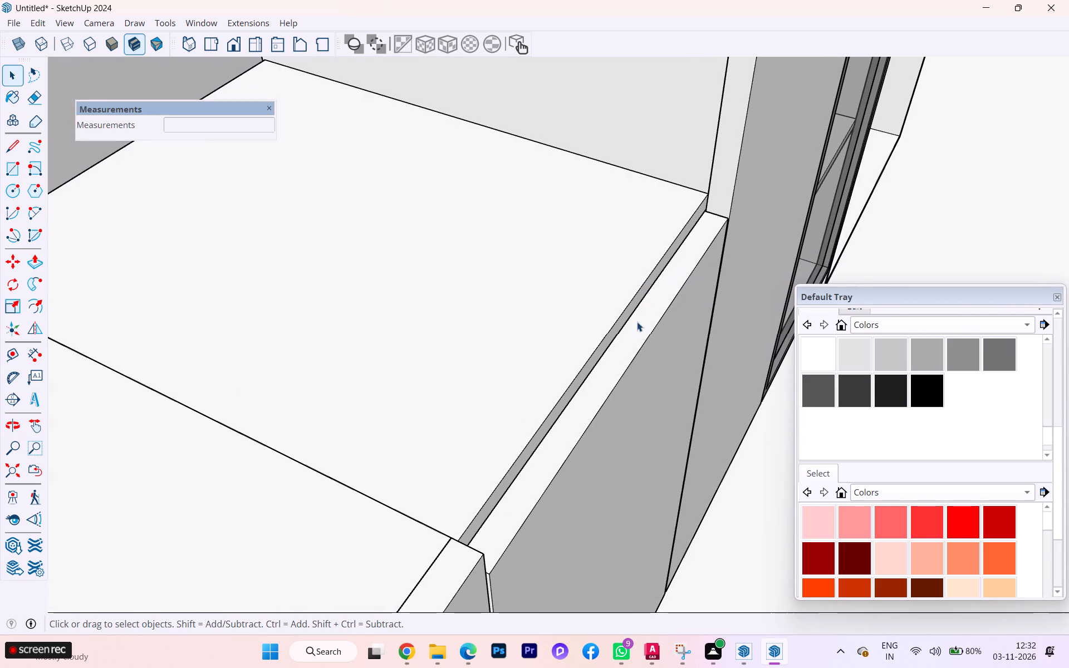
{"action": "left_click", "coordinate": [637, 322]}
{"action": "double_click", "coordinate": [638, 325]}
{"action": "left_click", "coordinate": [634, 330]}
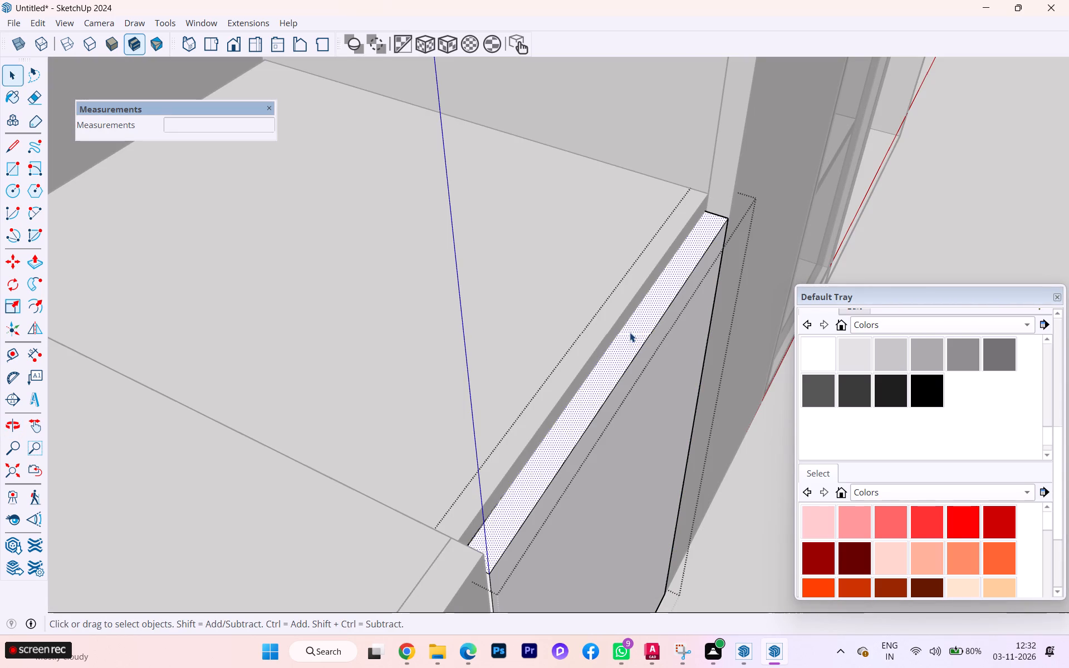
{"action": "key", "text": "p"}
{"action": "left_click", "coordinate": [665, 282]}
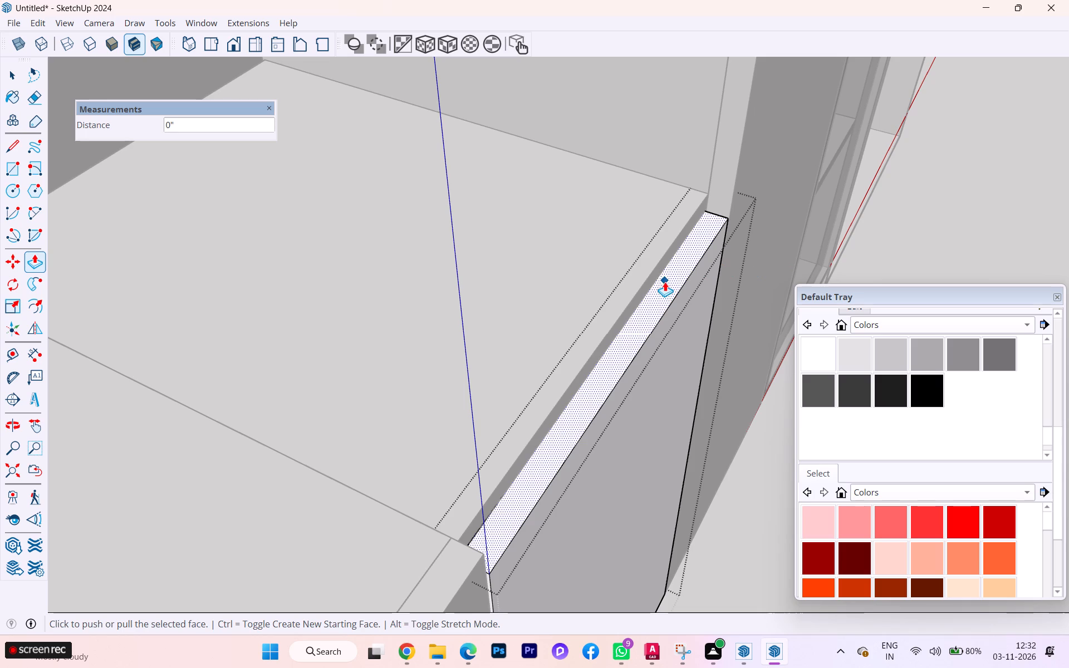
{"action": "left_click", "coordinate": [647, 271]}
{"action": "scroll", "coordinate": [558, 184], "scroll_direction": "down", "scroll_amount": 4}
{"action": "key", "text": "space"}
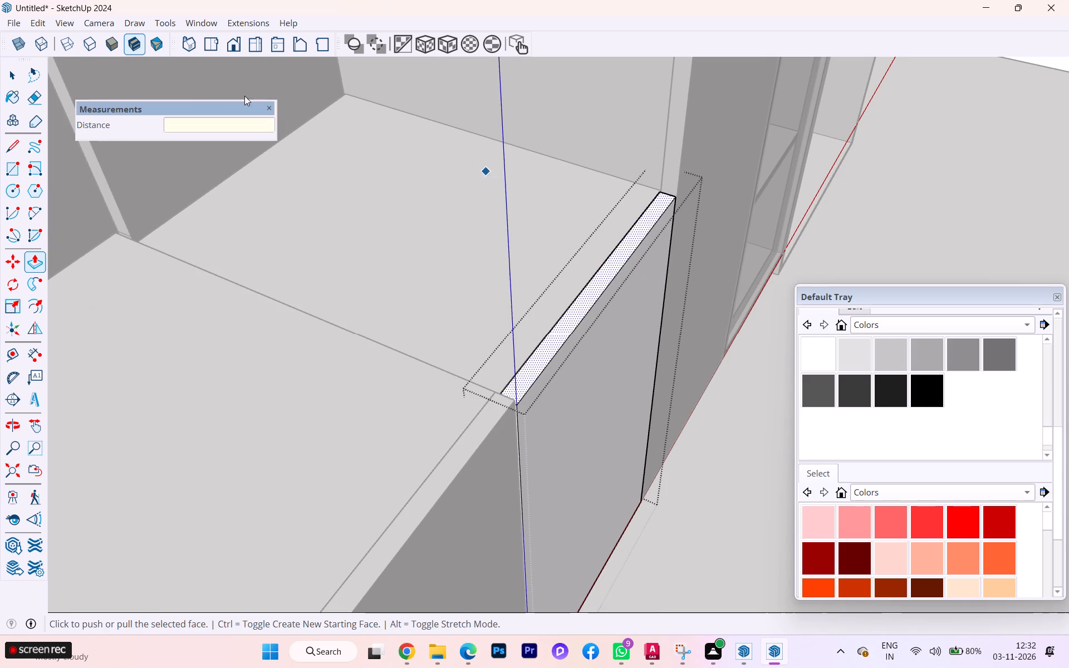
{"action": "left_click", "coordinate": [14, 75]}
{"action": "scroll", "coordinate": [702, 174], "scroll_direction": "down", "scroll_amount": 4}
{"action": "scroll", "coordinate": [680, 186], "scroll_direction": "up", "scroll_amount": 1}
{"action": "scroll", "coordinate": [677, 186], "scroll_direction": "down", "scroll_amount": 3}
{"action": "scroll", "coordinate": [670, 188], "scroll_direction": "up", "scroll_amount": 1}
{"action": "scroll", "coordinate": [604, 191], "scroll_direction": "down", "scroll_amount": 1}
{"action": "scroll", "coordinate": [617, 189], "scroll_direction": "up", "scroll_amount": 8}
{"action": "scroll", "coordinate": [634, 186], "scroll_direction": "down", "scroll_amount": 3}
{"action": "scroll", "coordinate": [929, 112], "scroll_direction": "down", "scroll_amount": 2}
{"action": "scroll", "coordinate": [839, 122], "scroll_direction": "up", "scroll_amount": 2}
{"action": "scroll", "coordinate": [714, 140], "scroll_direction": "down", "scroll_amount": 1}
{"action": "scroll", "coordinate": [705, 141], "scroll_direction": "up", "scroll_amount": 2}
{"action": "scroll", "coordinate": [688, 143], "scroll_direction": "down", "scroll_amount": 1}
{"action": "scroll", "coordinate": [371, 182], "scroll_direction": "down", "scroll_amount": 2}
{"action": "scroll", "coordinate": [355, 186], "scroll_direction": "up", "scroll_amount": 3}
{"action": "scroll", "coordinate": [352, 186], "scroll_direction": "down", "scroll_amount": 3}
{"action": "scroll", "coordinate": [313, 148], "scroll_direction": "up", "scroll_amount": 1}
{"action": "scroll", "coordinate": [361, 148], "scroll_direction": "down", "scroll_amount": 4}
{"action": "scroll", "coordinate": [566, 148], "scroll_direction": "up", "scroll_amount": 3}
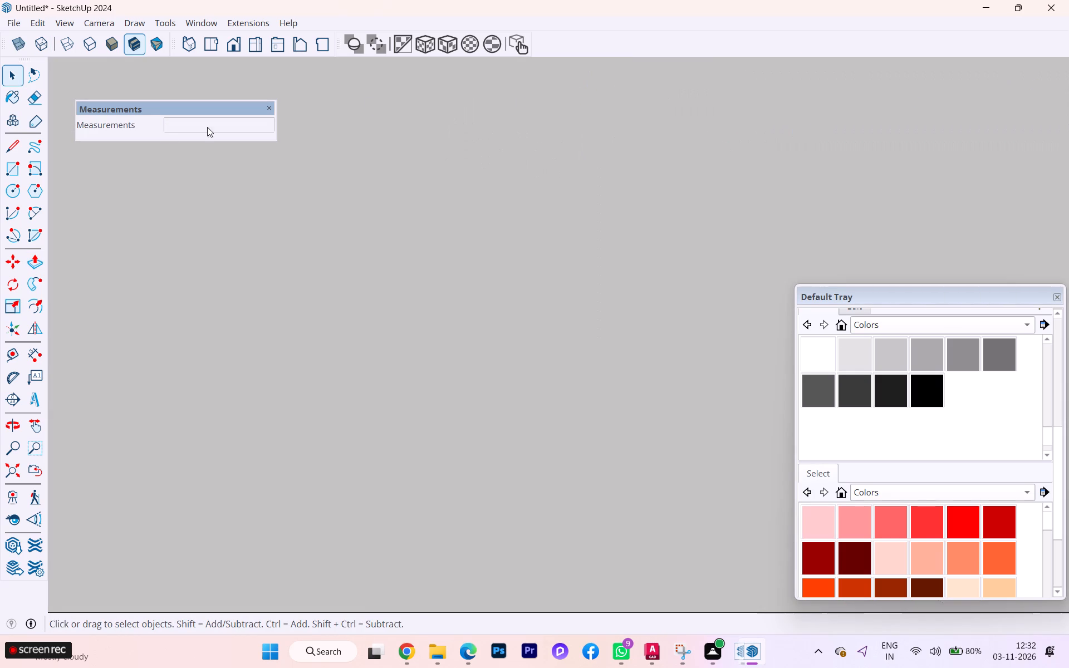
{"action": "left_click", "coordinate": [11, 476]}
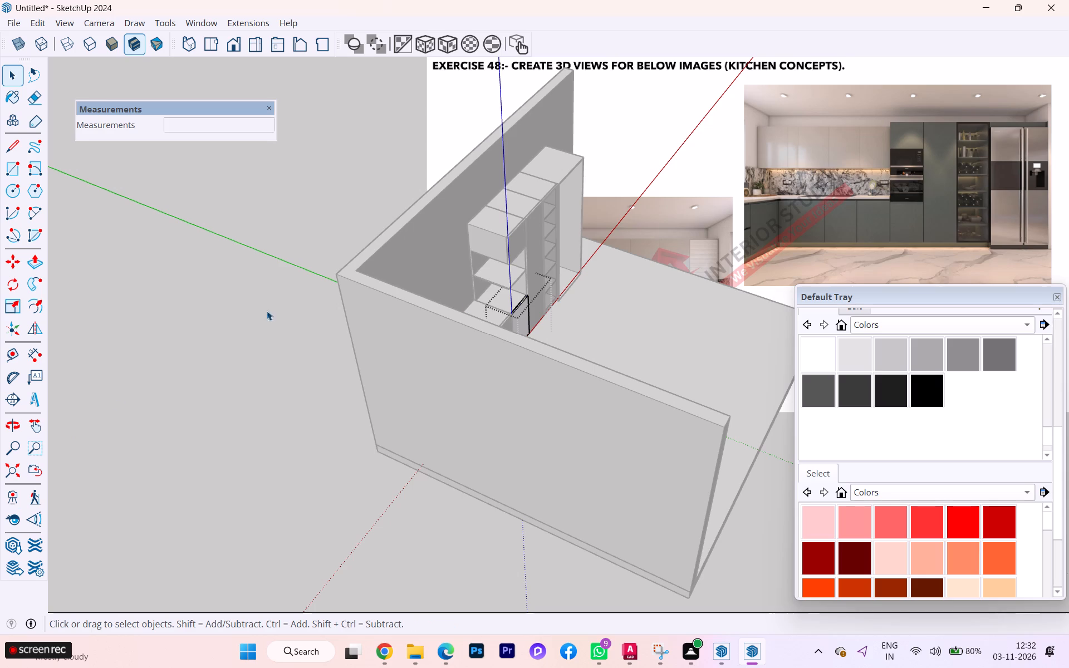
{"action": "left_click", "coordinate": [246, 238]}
Examine the open-shelf unit, its bottom shelf and the neighbouring tall cabinets from several angles.
{"action": "scroll", "coordinate": [601, 240], "scroll_direction": "up", "scroll_amount": 7}
{"action": "scroll", "coordinate": [493, 189], "scroll_direction": "up", "scroll_amount": 5}
{"action": "scroll", "coordinate": [493, 189], "scroll_direction": "down", "scroll_amount": 1}
{"action": "scroll", "coordinate": [493, 189], "scroll_direction": "up", "scroll_amount": 2}
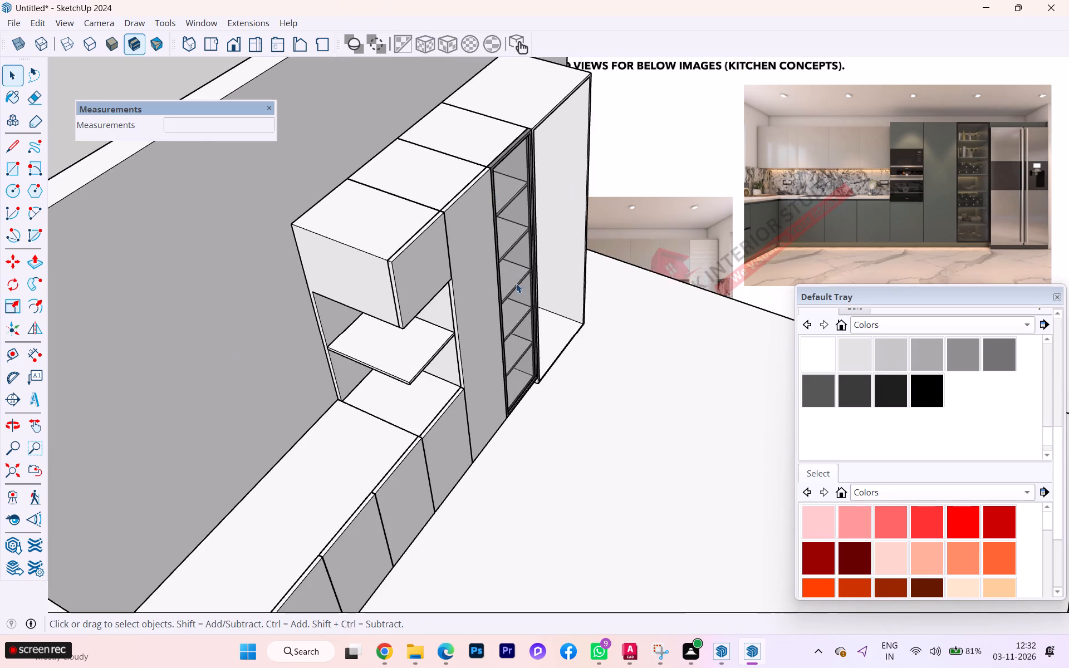
{"action": "scroll", "coordinate": [504, 323], "scroll_direction": "up", "scroll_amount": 5}
{"action": "scroll", "coordinate": [504, 326], "scroll_direction": "down", "scroll_amount": 3}
{"action": "scroll", "coordinate": [503, 328], "scroll_direction": "up", "scroll_amount": 2}
{"action": "scroll", "coordinate": [437, 377], "scroll_direction": "up", "scroll_amount": 1}
{"action": "scroll", "coordinate": [434, 381], "scroll_direction": "down", "scroll_amount": 1}
{"action": "scroll", "coordinate": [434, 381], "scroll_direction": "up", "scroll_amount": 2}
{"action": "scroll", "coordinate": [421, 385], "scroll_direction": "down", "scroll_amount": 1}
{"action": "middle_click_drag", "start_coordinate": [417, 384], "coordinate": [374, 259]}
{"action": "scroll", "coordinate": [353, 313], "scroll_direction": "down", "scroll_amount": 1}
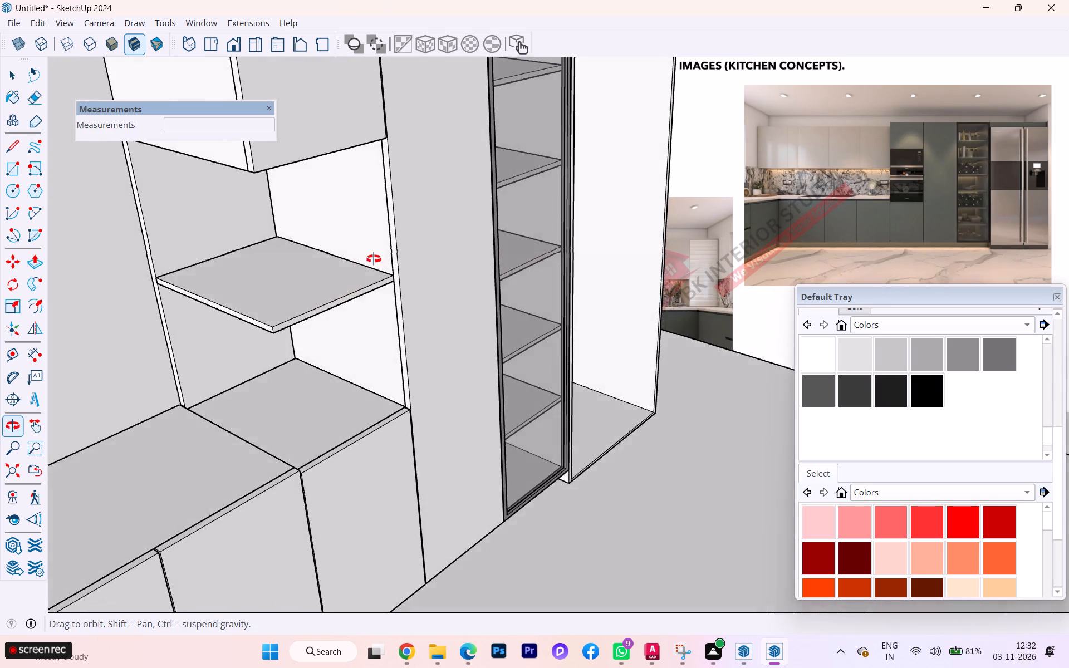
{"action": "middle_click_drag", "start_coordinate": [374, 259], "coordinate": [667, 252]}
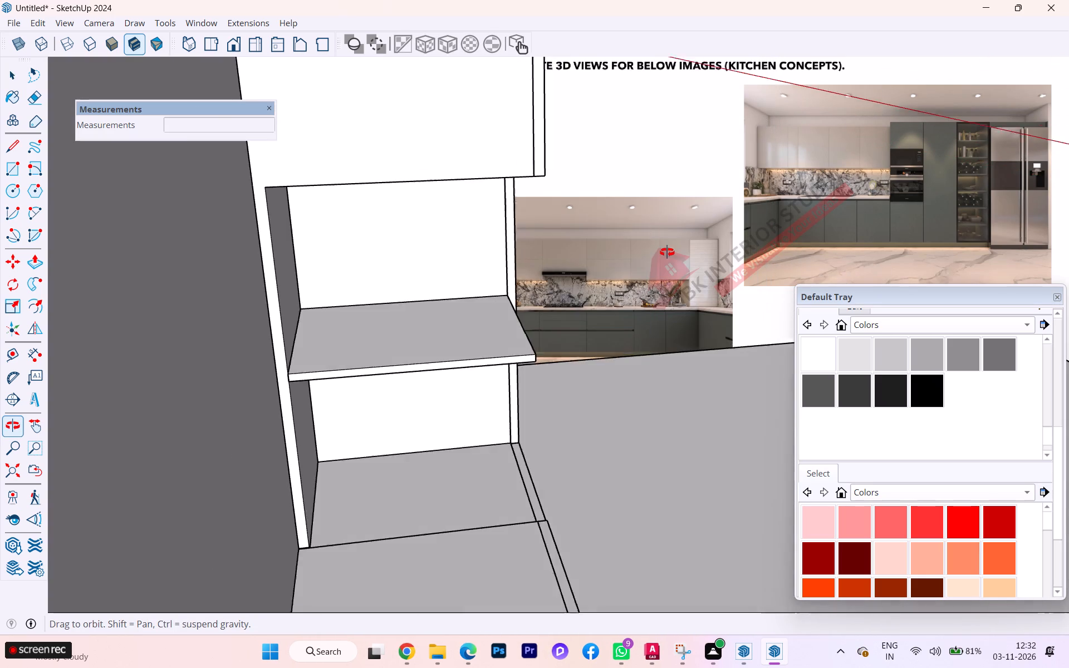
{"action": "middle_click_drag", "start_coordinate": [667, 252], "coordinate": [585, 279]}
{"action": "scroll", "coordinate": [542, 345], "scroll_direction": "up", "scroll_amount": 5}
{"action": "scroll", "coordinate": [542, 345], "scroll_direction": "down", "scroll_amount": 1}
{"action": "scroll", "coordinate": [542, 345], "scroll_direction": "up", "scroll_amount": 2}
{"action": "scroll", "coordinate": [440, 280], "scroll_direction": "down", "scroll_amount": 3}
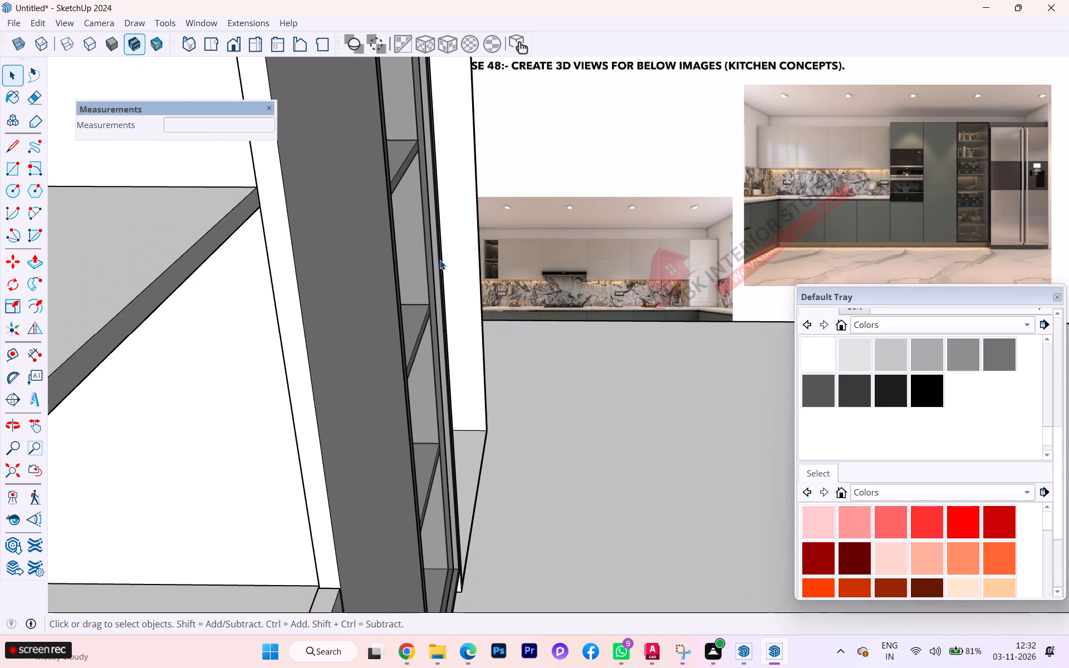
{"action": "scroll", "coordinate": [437, 244], "scroll_direction": "down", "scroll_amount": 4}
{"action": "scroll", "coordinate": [437, 244], "scroll_direction": "up", "scroll_amount": 2}
{"action": "scroll", "coordinate": [437, 244], "scroll_direction": "down", "scroll_amount": 1}
{"action": "scroll", "coordinate": [437, 244], "scroll_direction": "up", "scroll_amount": 1}
{"action": "scroll", "coordinate": [437, 244], "scroll_direction": "down", "scroll_amount": 4}
{"action": "scroll", "coordinate": [448, 229], "scroll_direction": "up", "scroll_amount": 3}
{"action": "scroll", "coordinate": [448, 229], "scroll_direction": "down", "scroll_amount": 4}
{"action": "scroll", "coordinate": [448, 227], "scroll_direction": "up", "scroll_amount": 1}
{"action": "scroll", "coordinate": [448, 227], "scroll_direction": "down", "scroll_amount": 6}
{"action": "scroll", "coordinate": [451, 225], "scroll_direction": "up", "scroll_amount": 1}
{"action": "scroll", "coordinate": [451, 225], "scroll_direction": "down", "scroll_amount": 1}
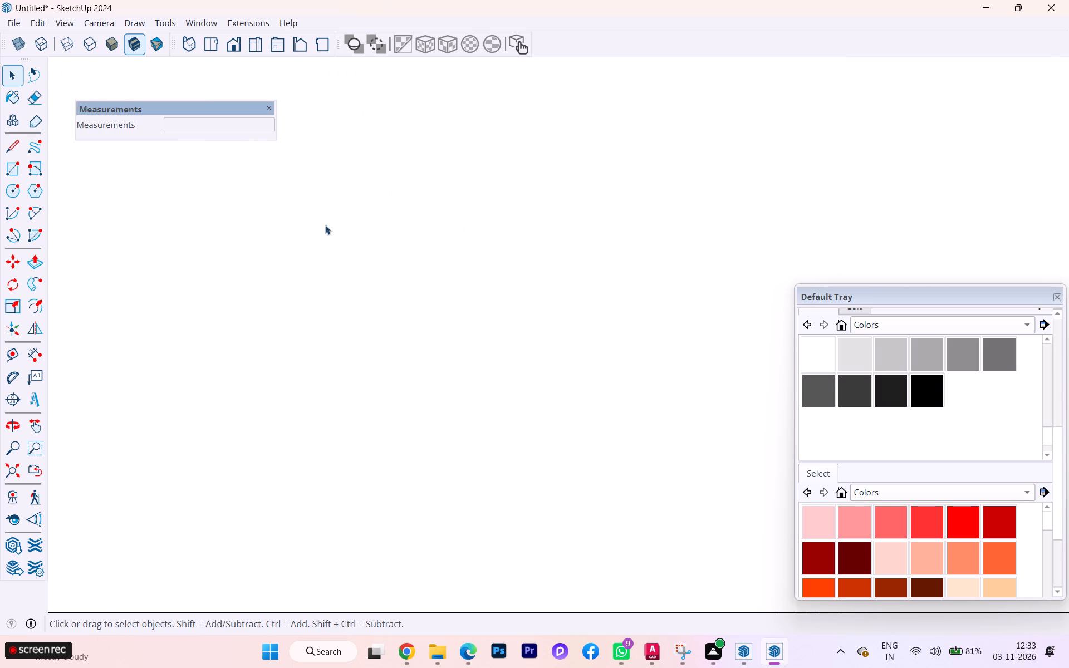
Compare the tall cabinet run and the worktop-to-shelf junction with the reference image.
{"action": "left_click", "coordinate": [15, 465]}
{"action": "scroll", "coordinate": [528, 220], "scroll_direction": "down", "scroll_amount": 2}
{"action": "middle_click_drag", "start_coordinate": [566, 228], "coordinate": [0, 201]}
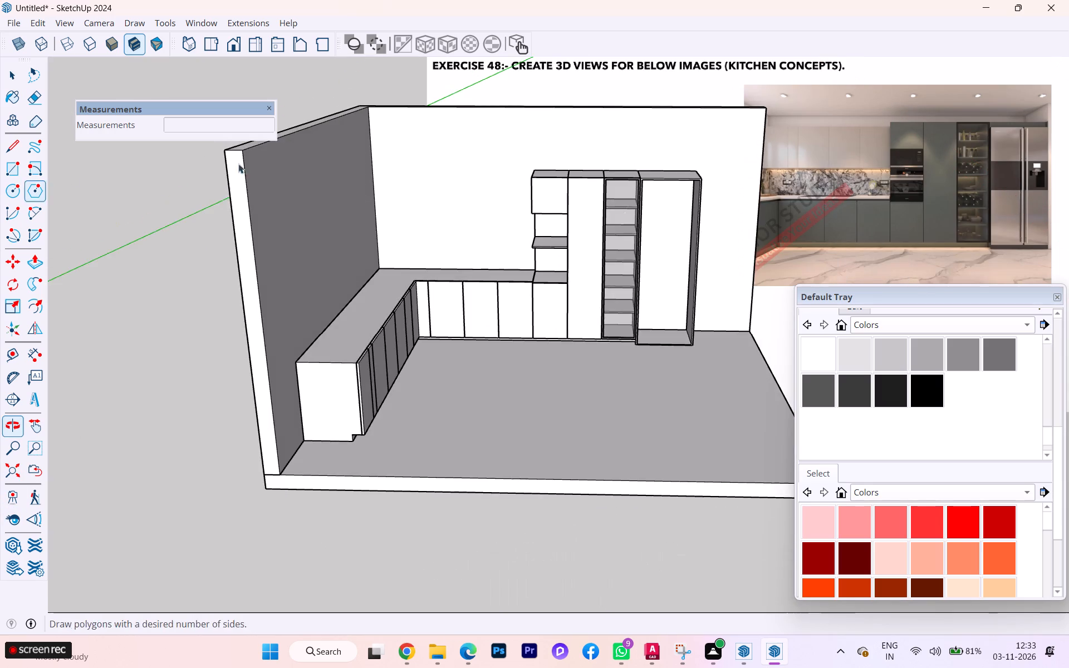
{"action": "scroll", "coordinate": [821, 177], "scroll_direction": "up", "scroll_amount": 6}
{"action": "scroll", "coordinate": [573, 153], "scroll_direction": "up", "scroll_amount": 10}
{"action": "scroll", "coordinate": [523, 129], "scroll_direction": "down", "scroll_amount": 1}
{"action": "middle_click_drag", "start_coordinate": [522, 129], "coordinate": [648, 131]}
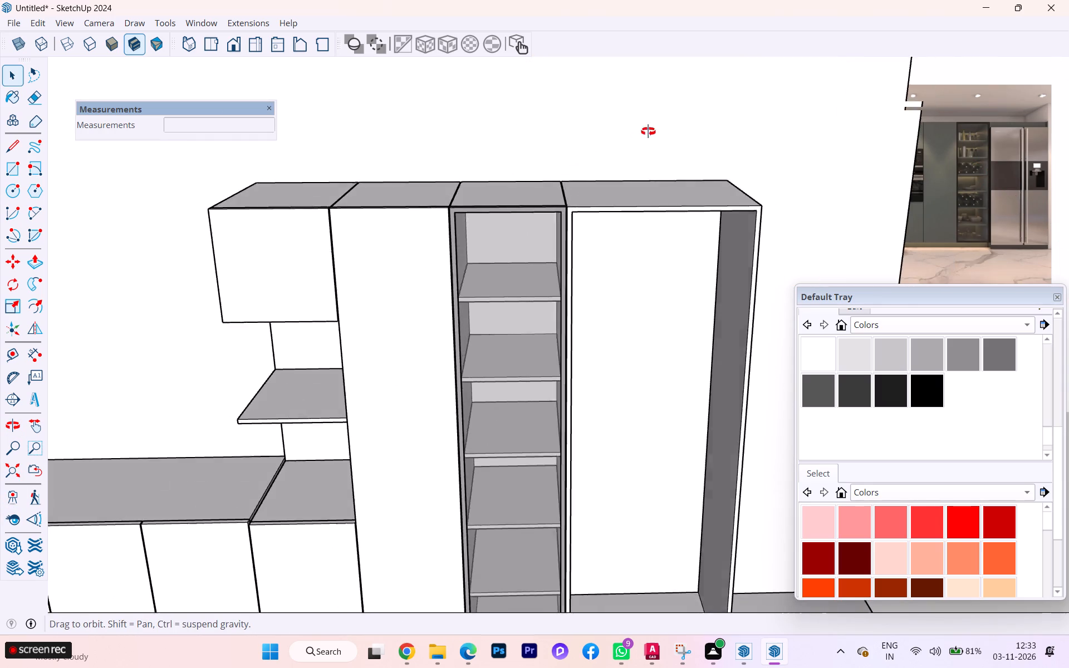
{"action": "middle_click_drag", "start_coordinate": [648, 131], "coordinate": [681, 98]}
{"action": "scroll", "coordinate": [355, 467], "scroll_direction": "up", "scroll_amount": 4}
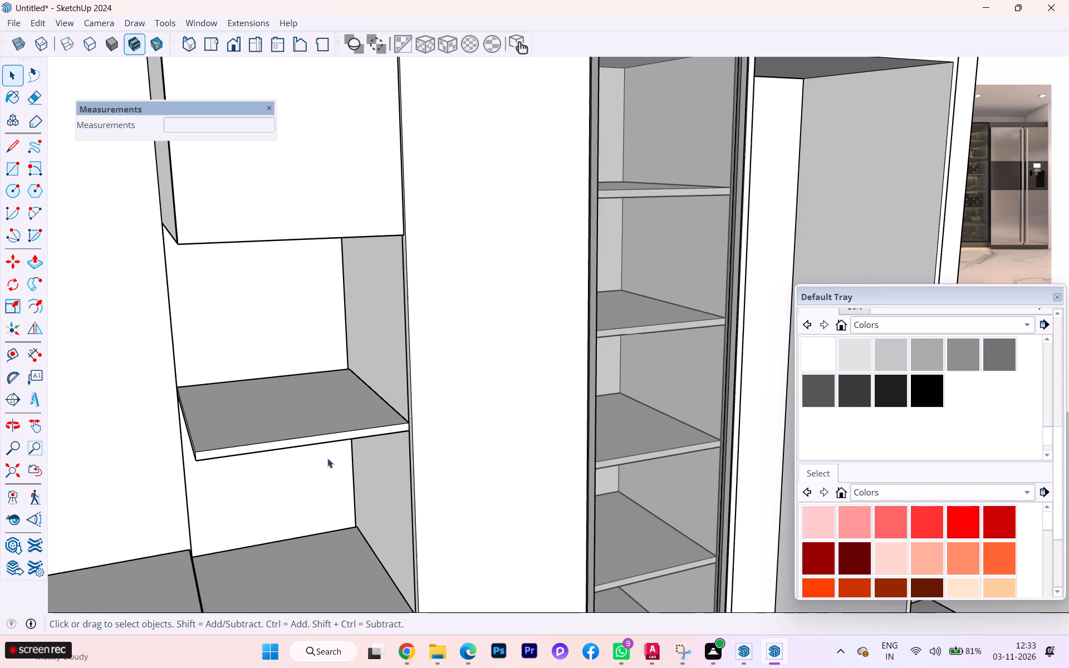
{"action": "scroll", "coordinate": [105, 497], "scroll_direction": "up", "scroll_amount": 1}
{"action": "scroll", "coordinate": [169, 529], "scroll_direction": "down", "scroll_amount": 1}
{"action": "scroll", "coordinate": [261, 527], "scroll_direction": "up", "scroll_amount": 2}
{"action": "scroll", "coordinate": [183, 434], "scroll_direction": "down", "scroll_amount": 2}
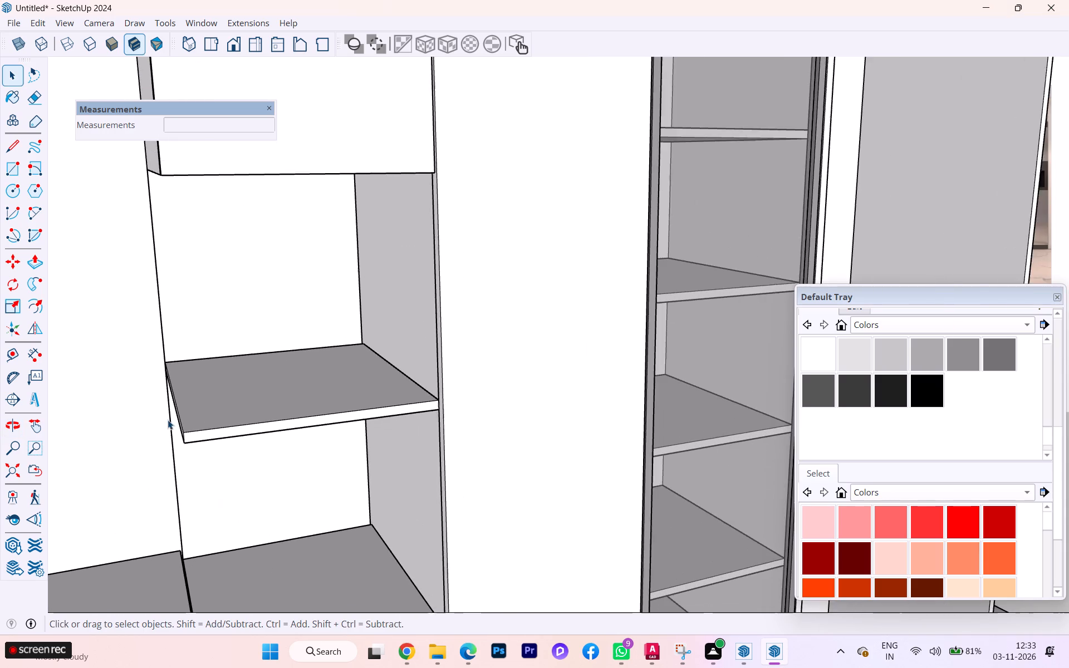
{"action": "scroll", "coordinate": [199, 464], "scroll_direction": "down", "scroll_amount": 10}
{"action": "middle_click_drag", "start_coordinate": [185, 501], "coordinate": [12, 478]}
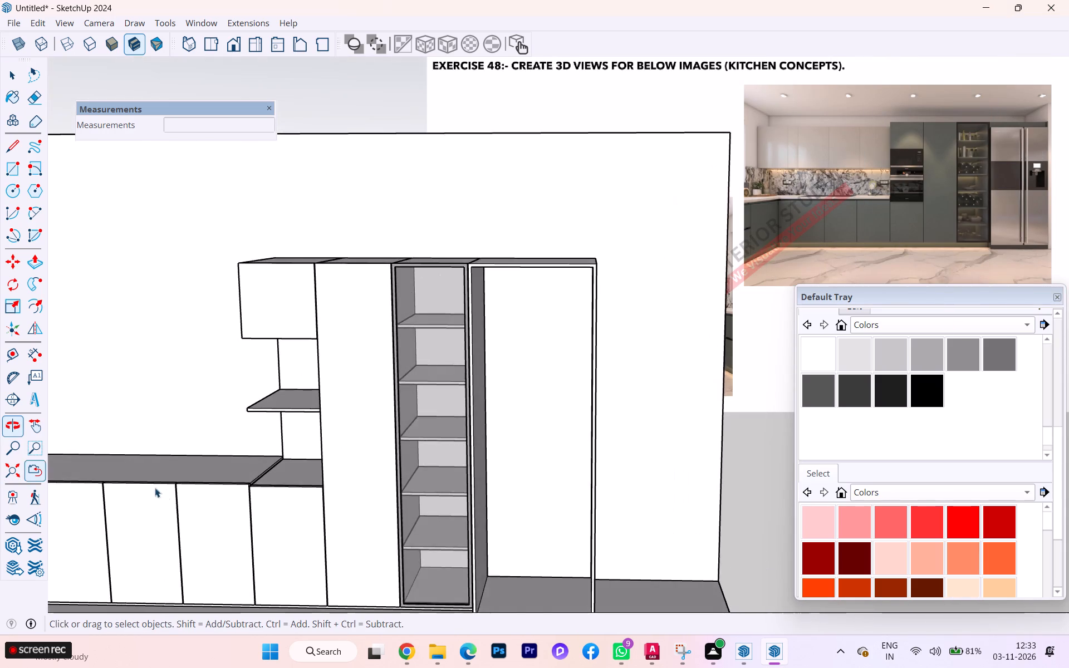
{"action": "scroll", "coordinate": [166, 489], "scroll_direction": "up", "scroll_amount": 1}
{"action": "scroll", "coordinate": [166, 489], "scroll_direction": "down", "scroll_amount": 1}
{"action": "scroll", "coordinate": [168, 489], "scroll_direction": "up", "scroll_amount": 5}
{"action": "scroll", "coordinate": [297, 468], "scroll_direction": "up", "scroll_amount": 8}
{"action": "scroll", "coordinate": [298, 453], "scroll_direction": "down", "scroll_amount": 2}
{"action": "scroll", "coordinate": [298, 453], "scroll_direction": "up", "scroll_amount": 5}
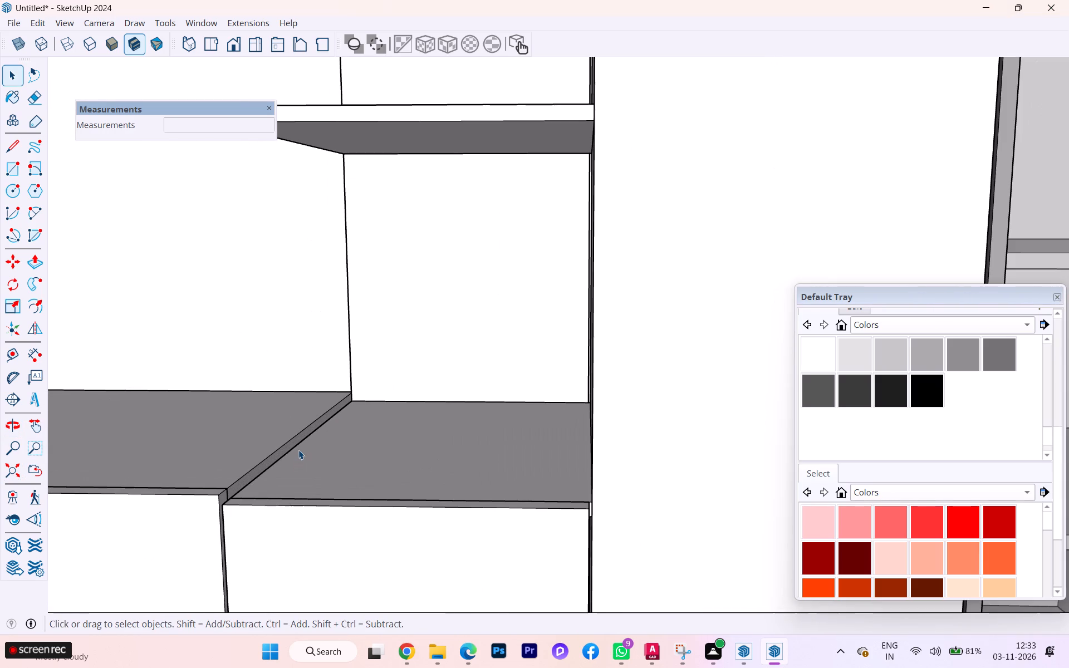
{"action": "scroll", "coordinate": [296, 450], "scroll_direction": "down", "scroll_amount": 3}
{"action": "scroll", "coordinate": [189, 396], "scroll_direction": "down", "scroll_amount": 1}
{"action": "scroll", "coordinate": [189, 396], "scroll_direction": "up", "scroll_amount": 1}
{"action": "scroll", "coordinate": [189, 396], "scroll_direction": "down", "scroll_amount": 4}
{"action": "scroll", "coordinate": [191, 391], "scroll_direction": "up", "scroll_amount": 1}
{"action": "scroll", "coordinate": [191, 391], "scroll_direction": "down", "scroll_amount": 14}
{"action": "scroll", "coordinate": [184, 384], "scroll_direction": "up", "scroll_amount": 1}
{"action": "scroll", "coordinate": [183, 385], "scroll_direction": "down", "scroll_amount": 1}
{"action": "scroll", "coordinate": [183, 385], "scroll_direction": "up", "scroll_amount": 2}
{"action": "scroll", "coordinate": [183, 385], "scroll_direction": "down", "scroll_amount": 1}
{"action": "scroll", "coordinate": [59, 375], "scroll_direction": "down", "scroll_amount": 7}
{"action": "scroll", "coordinate": [26, 375], "scroll_direction": "up", "scroll_amount": 3}
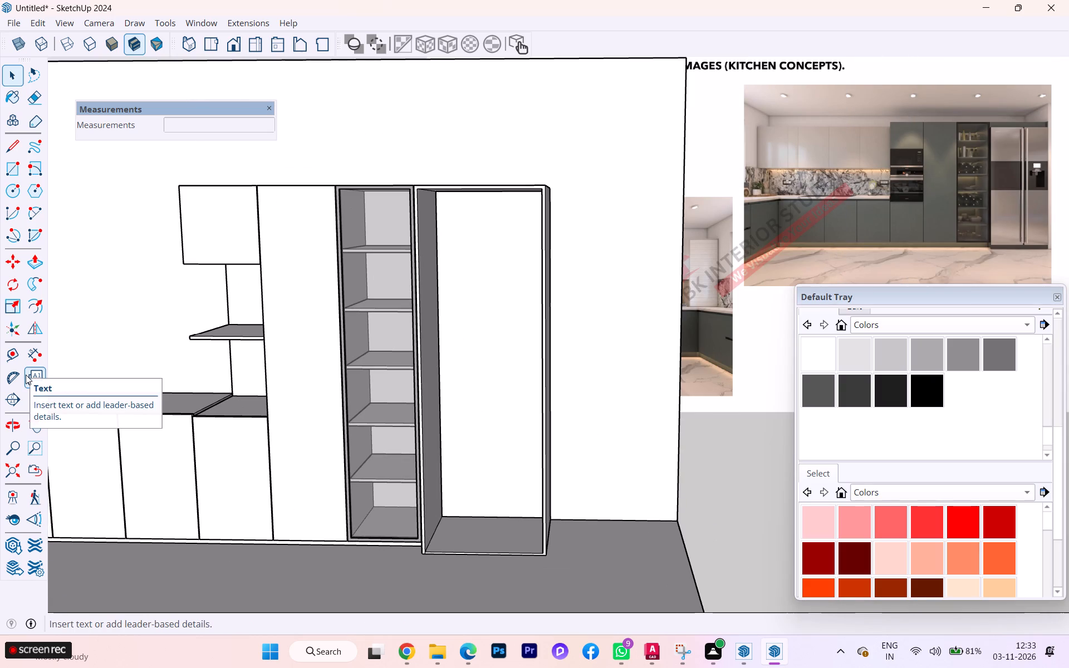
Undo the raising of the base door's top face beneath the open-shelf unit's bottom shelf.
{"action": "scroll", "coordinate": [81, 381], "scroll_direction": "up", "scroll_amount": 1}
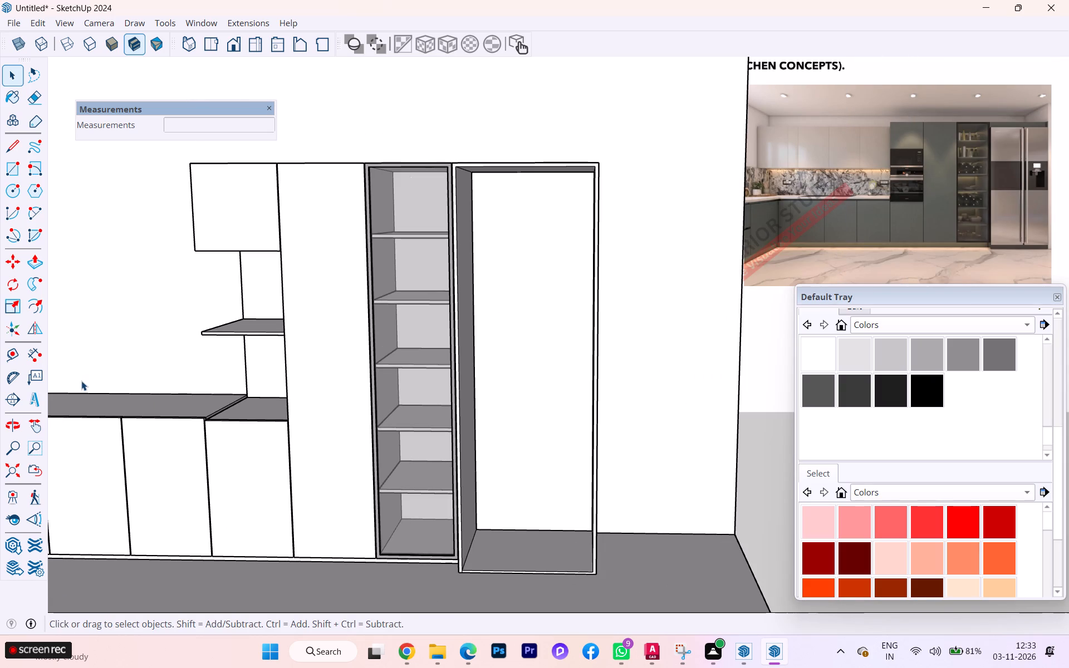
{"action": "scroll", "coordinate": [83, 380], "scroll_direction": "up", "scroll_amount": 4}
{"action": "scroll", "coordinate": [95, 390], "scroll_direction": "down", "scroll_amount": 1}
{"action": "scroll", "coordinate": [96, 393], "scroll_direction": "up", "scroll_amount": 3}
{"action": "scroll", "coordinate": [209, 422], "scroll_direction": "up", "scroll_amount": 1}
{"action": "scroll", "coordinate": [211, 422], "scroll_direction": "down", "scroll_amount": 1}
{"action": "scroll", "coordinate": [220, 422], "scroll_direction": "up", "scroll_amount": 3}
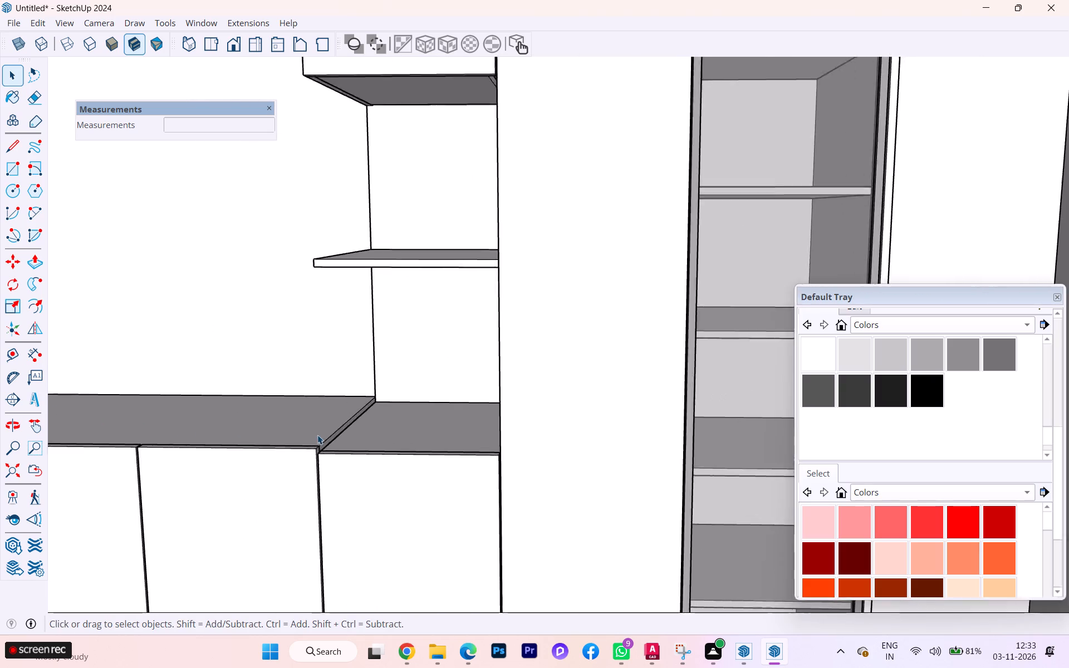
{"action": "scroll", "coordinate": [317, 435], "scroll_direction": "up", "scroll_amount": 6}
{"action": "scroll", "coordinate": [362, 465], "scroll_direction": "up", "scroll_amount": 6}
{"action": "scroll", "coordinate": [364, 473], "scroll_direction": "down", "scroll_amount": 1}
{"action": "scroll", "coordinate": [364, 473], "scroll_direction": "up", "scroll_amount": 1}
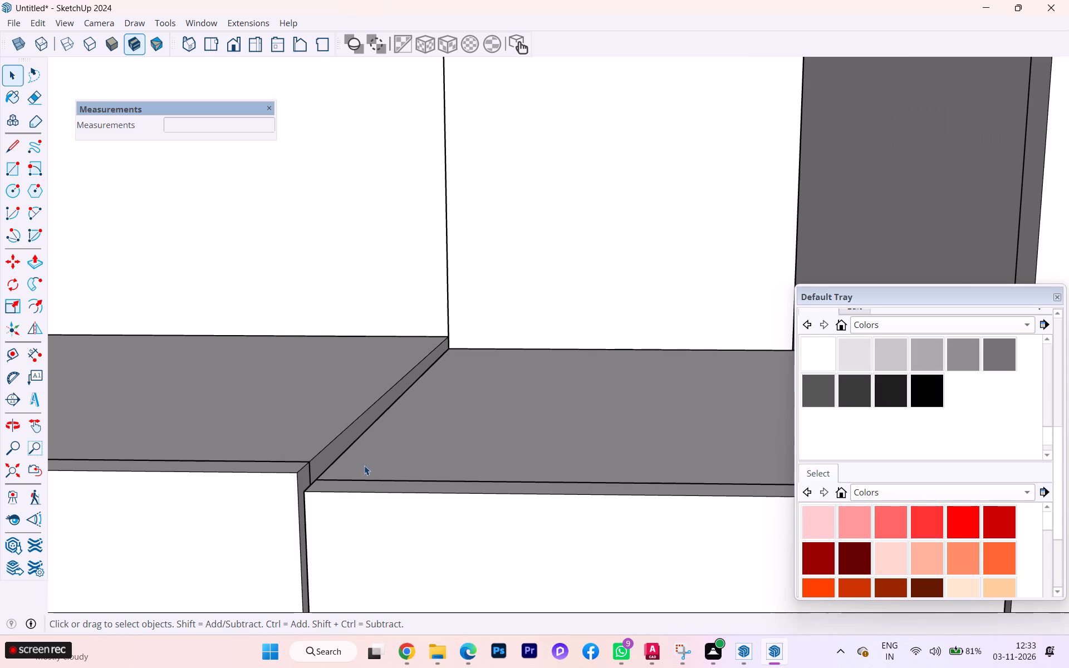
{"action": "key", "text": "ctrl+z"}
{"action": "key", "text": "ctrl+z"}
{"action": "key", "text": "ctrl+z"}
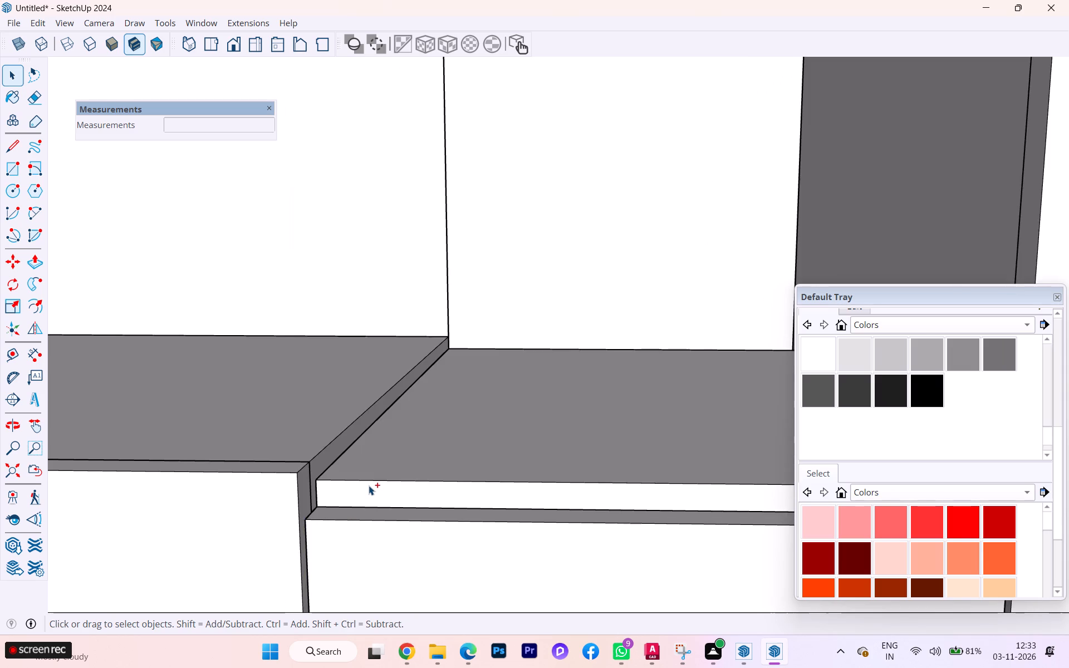
Undo the recent edits to the open-shelf unit's bottom shelf, the adjoining worktop and the base door, and leave the door's group.
{"action": "key", "text": "ctrl+z"}
{"action": "key", "text": "ctrl+z"}
{"action": "key", "text": "ctrl+z"}
{"action": "key", "text": "ctrl+z"}
{"action": "key", "text": "ctrl+z"}
{"action": "key", "text": "ctrl+z"}
{"action": "key", "text": "ctrl+z"}
{"action": "key", "text": "ctrl+z"}
{"action": "key", "text": "ctrl+z"}
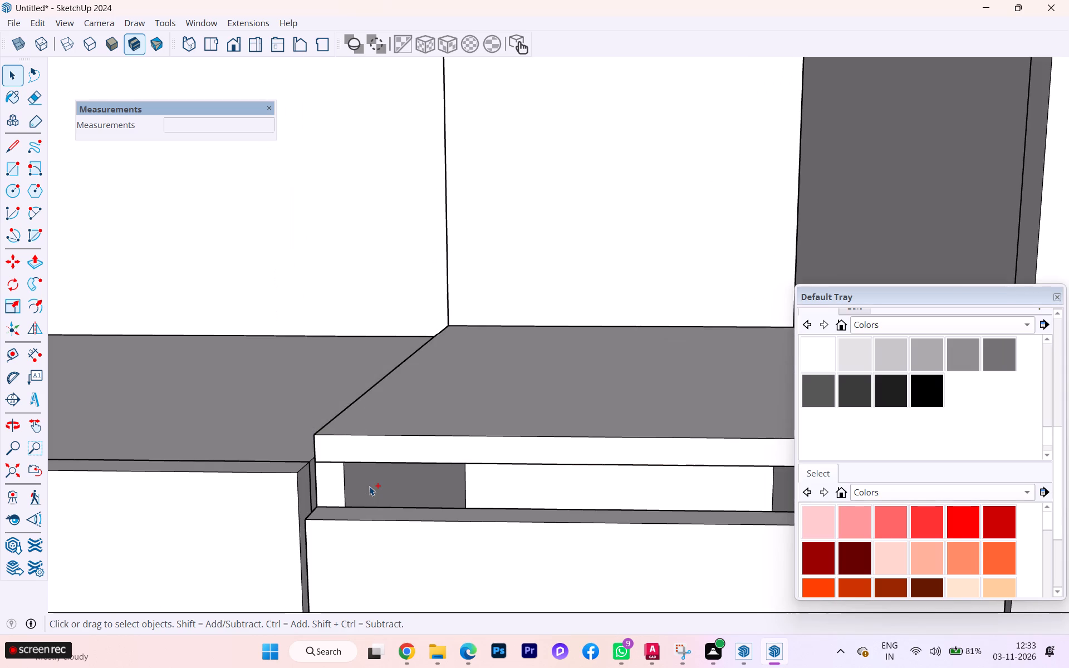
{"action": "key", "text": "ctrl+z"}
{"action": "key", "text": "ctrl+z"}
{"action": "key", "text": "ctrl+z"}
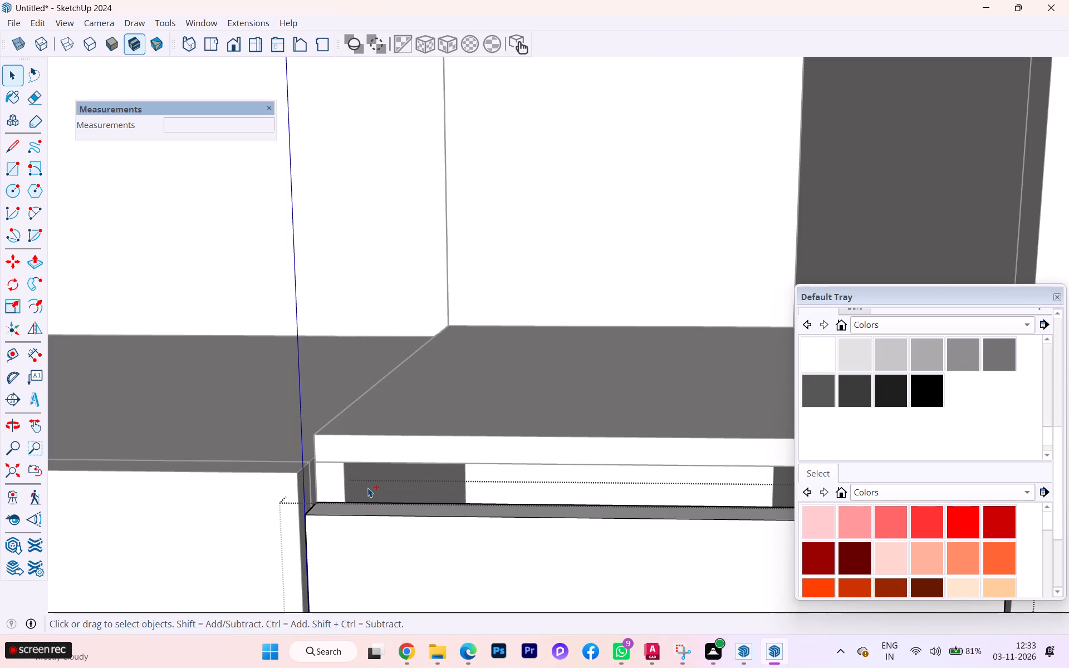
{"action": "key", "text": "ctrl+z"}
{"action": "key", "text": "ctrl+z"}
{"action": "scroll", "coordinate": [247, 471], "scroll_direction": "down", "scroll_amount": 3}
{"action": "scroll", "coordinate": [293, 350], "scroll_direction": "down", "scroll_amount": 2}
{"action": "scroll", "coordinate": [293, 350], "scroll_direction": "up", "scroll_amount": 2}
{"action": "scroll", "coordinate": [293, 350], "scroll_direction": "down", "scroll_amount": 1}
{"action": "scroll", "coordinate": [293, 350], "scroll_direction": "up", "scroll_amount": 2}
{"action": "scroll", "coordinate": [293, 351], "scroll_direction": "down", "scroll_amount": 3}
{"action": "scroll", "coordinate": [272, 380], "scroll_direction": "up", "scroll_amount": 3}
{"action": "scroll", "coordinate": [272, 380], "scroll_direction": "down", "scroll_amount": 2}
{"action": "scroll", "coordinate": [272, 380], "scroll_direction": "up", "scroll_amount": 1}
{"action": "scroll", "coordinate": [271, 380], "scroll_direction": "down", "scroll_amount": 1}
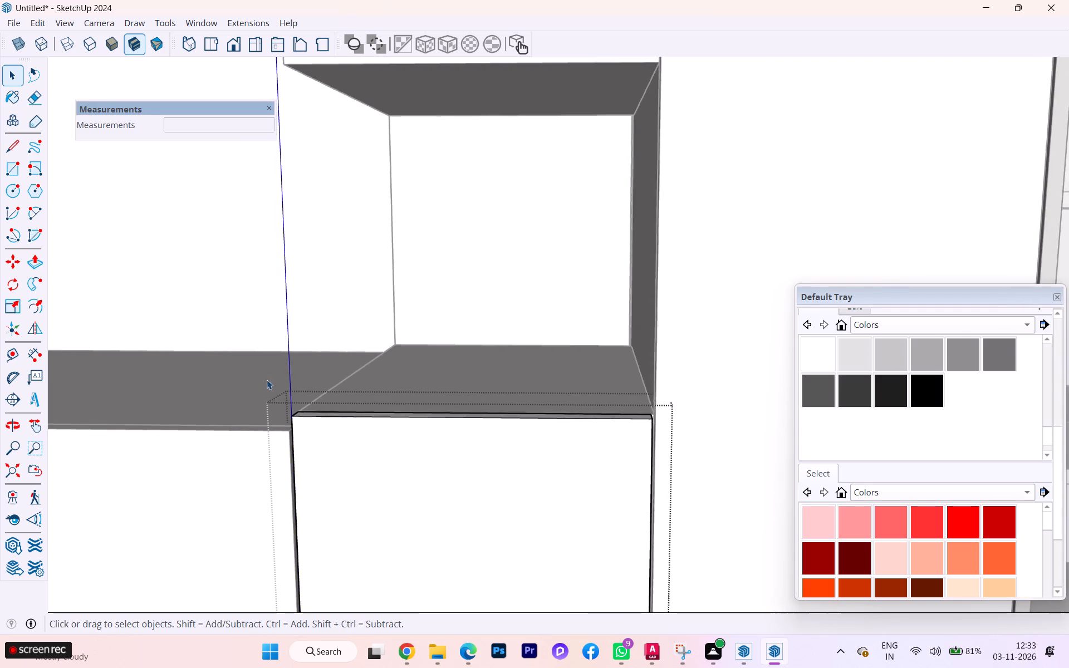
{"action": "scroll", "coordinate": [267, 380], "scroll_direction": "down", "scroll_amount": 2}
{"action": "scroll", "coordinate": [262, 362], "scroll_direction": "up", "scroll_amount": 5}
{"action": "scroll", "coordinate": [262, 362], "scroll_direction": "down", "scroll_amount": 6}
{"action": "scroll", "coordinate": [261, 346], "scroll_direction": "up", "scroll_amount": 1}
{"action": "scroll", "coordinate": [261, 346], "scroll_direction": "down", "scroll_amount": 4}
{"action": "scroll", "coordinate": [291, 375], "scroll_direction": "up", "scroll_amount": 1}
{"action": "scroll", "coordinate": [291, 376], "scroll_direction": "down", "scroll_amount": 2}
{"action": "scroll", "coordinate": [343, 391], "scroll_direction": "down", "scroll_amount": 5}
{"action": "left_click", "coordinate": [225, 508]}
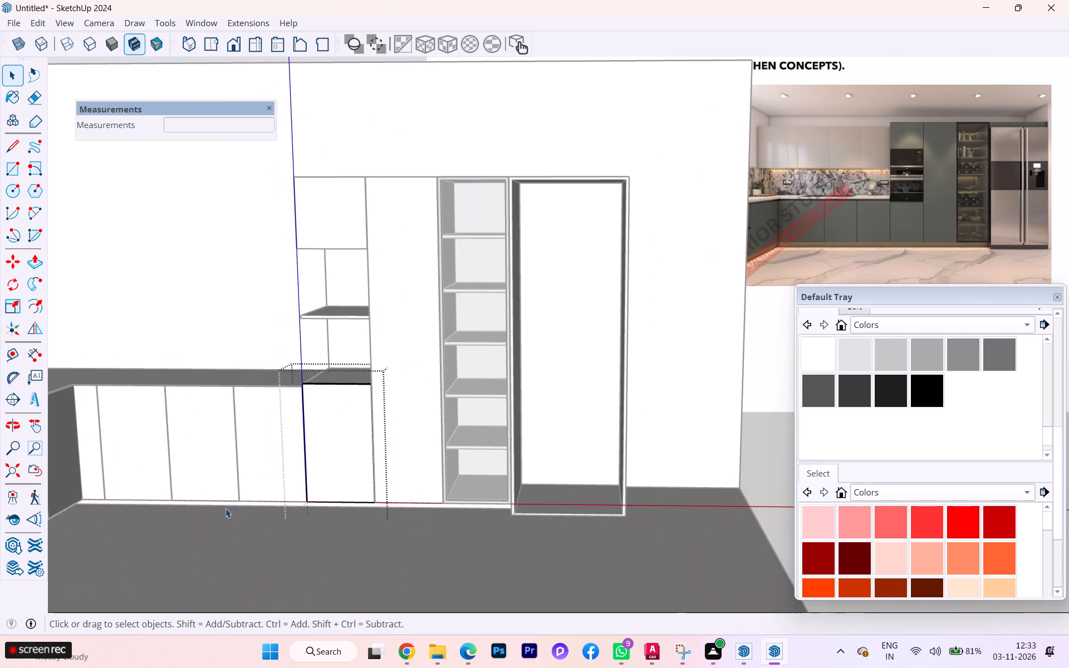
Examine the worktop, open-shelf unit and tall cabinet run from several angles.
{"action": "scroll", "coordinate": [296, 394], "scroll_direction": "up", "scroll_amount": 7}
{"action": "scroll", "coordinate": [295, 390], "scroll_direction": "down", "scroll_amount": 2}
{"action": "scroll", "coordinate": [295, 390], "scroll_direction": "up", "scroll_amount": 1}
{"action": "scroll", "coordinate": [295, 390], "scroll_direction": "down", "scroll_amount": 2}
{"action": "scroll", "coordinate": [295, 390], "scroll_direction": "up", "scroll_amount": 2}
{"action": "middle_click_drag", "start_coordinate": [320, 390], "coordinate": [599, 440]}
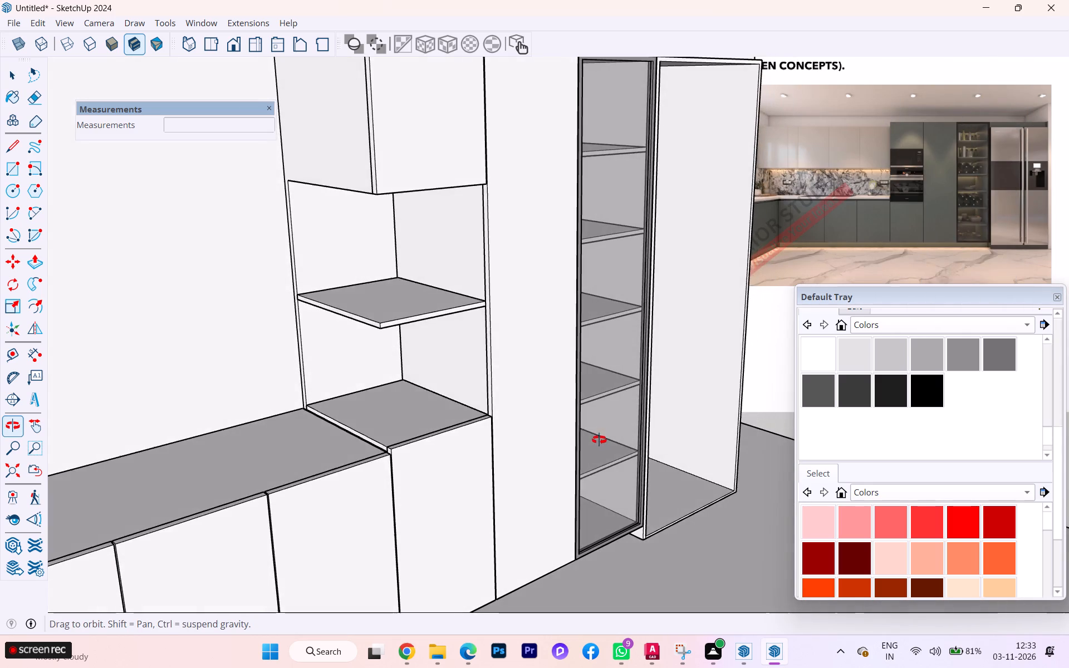
{"action": "middle_click_drag", "start_coordinate": [599, 440], "coordinate": [137, 463]}
{"action": "scroll", "coordinate": [442, 428], "scroll_direction": "down", "scroll_amount": 7}
{"action": "scroll", "coordinate": [636, 412], "scroll_direction": "up", "scroll_amount": 3}
{"action": "scroll", "coordinate": [639, 414], "scroll_direction": "down", "scroll_amount": 3}
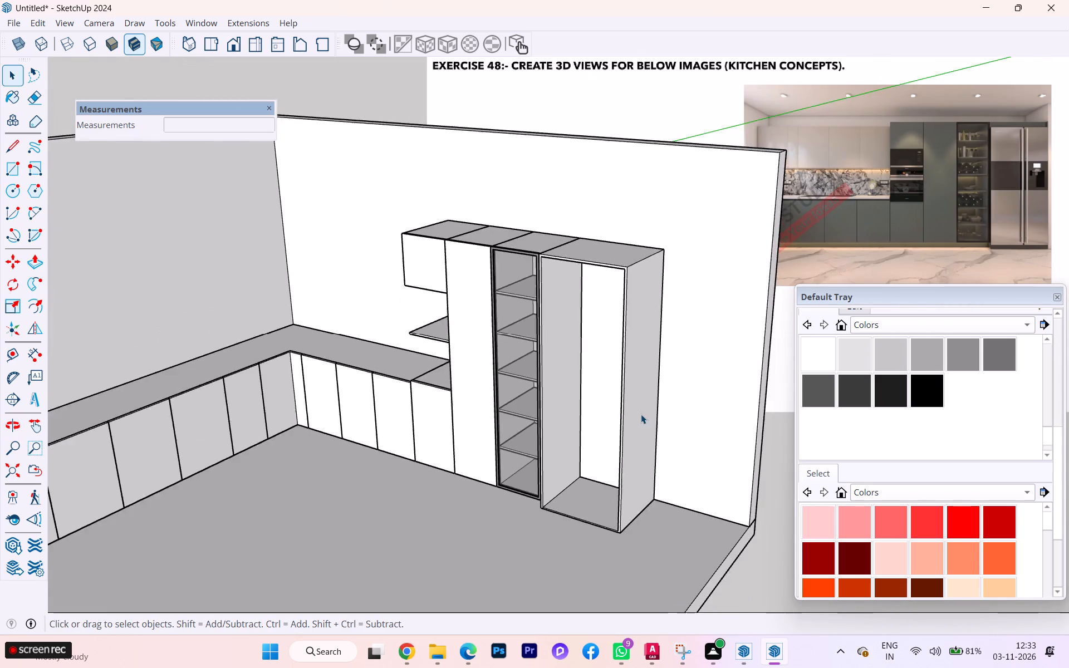
{"action": "scroll", "coordinate": [308, 387], "scroll_direction": "down", "scroll_amount": 1}
{"action": "scroll", "coordinate": [308, 387], "scroll_direction": "up", "scroll_amount": 1}
{"action": "scroll", "coordinate": [307, 387], "scroll_direction": "down", "scroll_amount": 3}
{"action": "scroll", "coordinate": [363, 377], "scroll_direction": "up", "scroll_amount": 1}
{"action": "scroll", "coordinate": [364, 378], "scroll_direction": "down", "scroll_amount": 3}
{"action": "scroll", "coordinate": [205, 384], "scroll_direction": "up", "scroll_amount": 3}
Copy the L-shaped top face of the base cabinets from inside their group and paste it in place outside the group.
{"action": "left_click", "coordinate": [158, 430]}
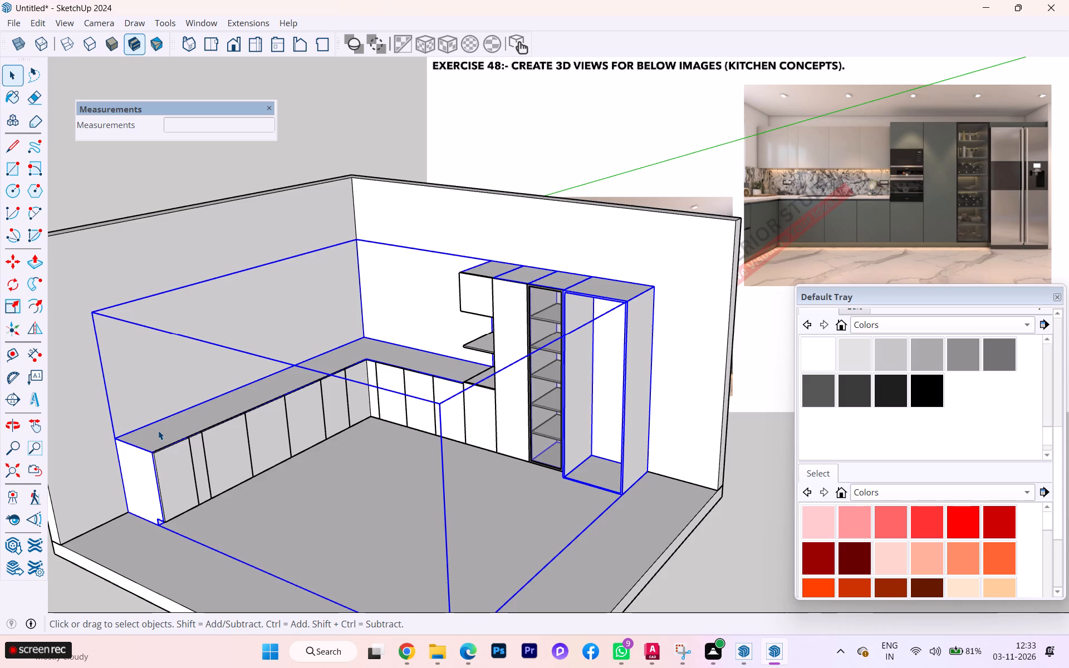
{"action": "double_click", "coordinate": [158, 430]}
{"action": "left_click", "coordinate": [155, 433]}
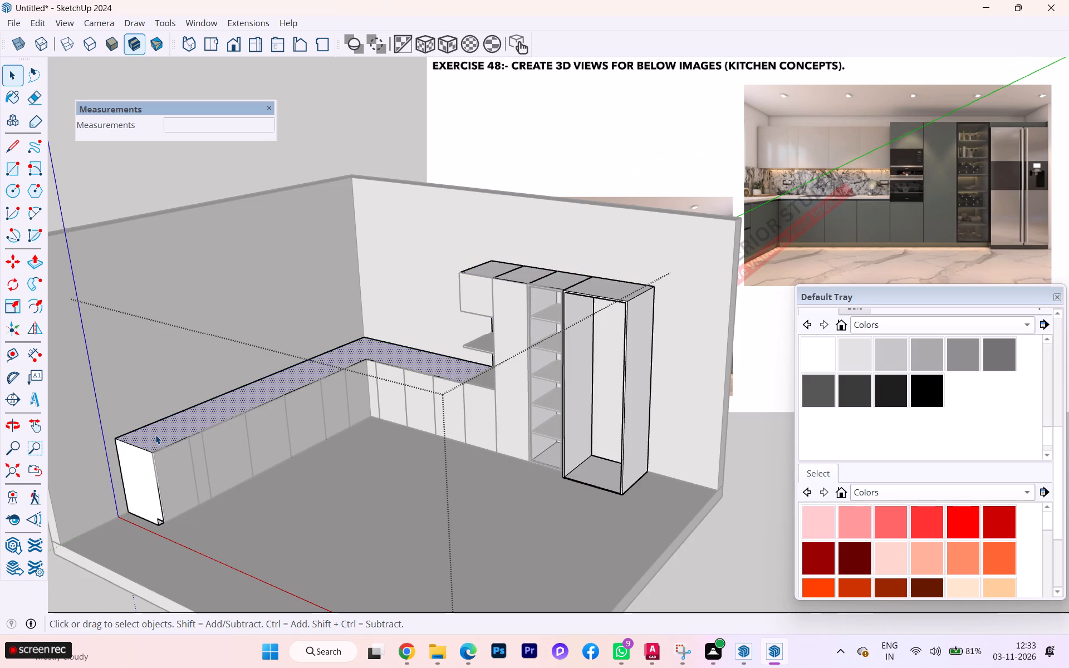
{"action": "scroll", "coordinate": [155, 435], "scroll_direction": "up", "scroll_amount": 12}
{"action": "triple_click", "coordinate": [154, 435]}
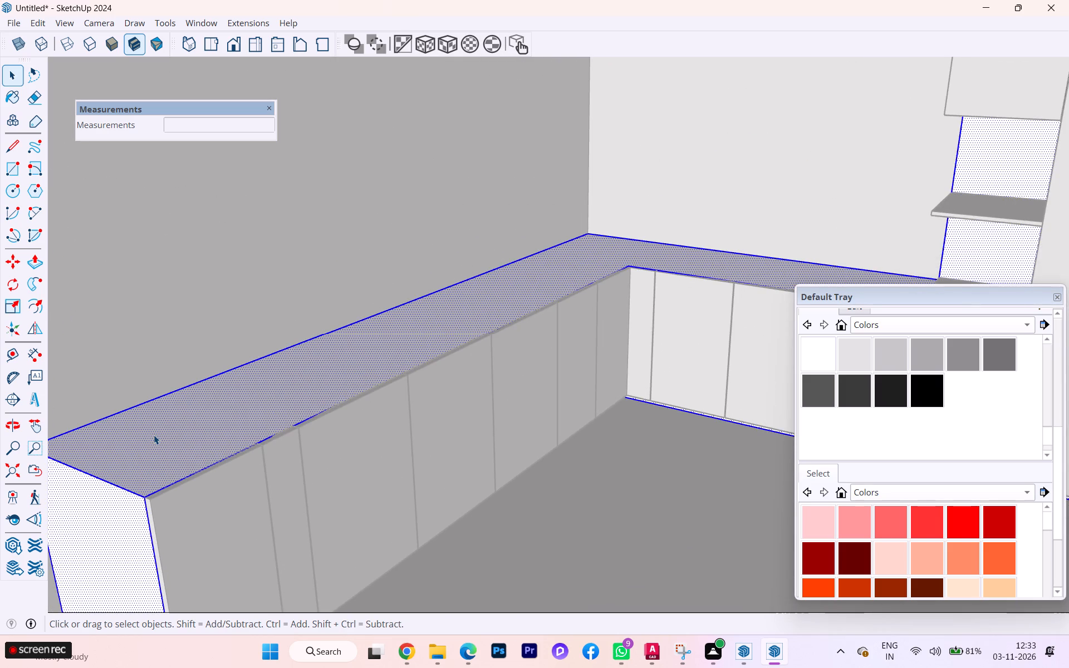
{"action": "scroll", "coordinate": [154, 435], "scroll_direction": "down", "scroll_amount": 4}
{"action": "scroll", "coordinate": [154, 435], "scroll_direction": "up", "scroll_amount": 2}
{"action": "double_click", "coordinate": [154, 435]}
{"action": "scroll", "coordinate": [152, 436], "scroll_direction": "down", "scroll_amount": 2}
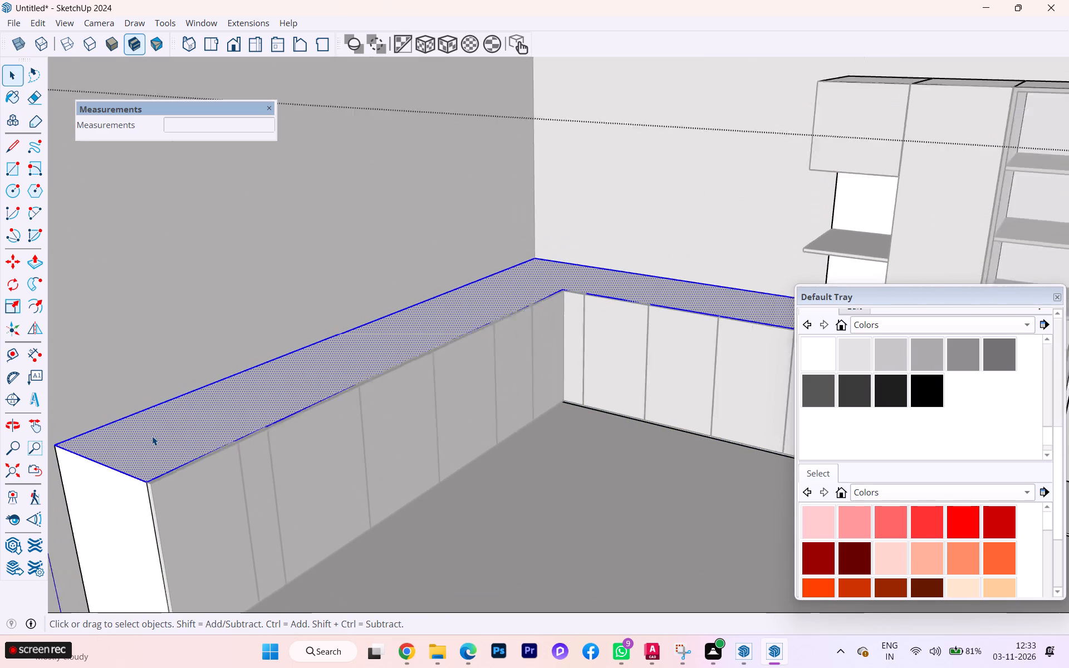
{"action": "scroll", "coordinate": [152, 436], "scroll_direction": "down", "scroll_amount": 3}
{"action": "key", "text": "ctrl+c"}
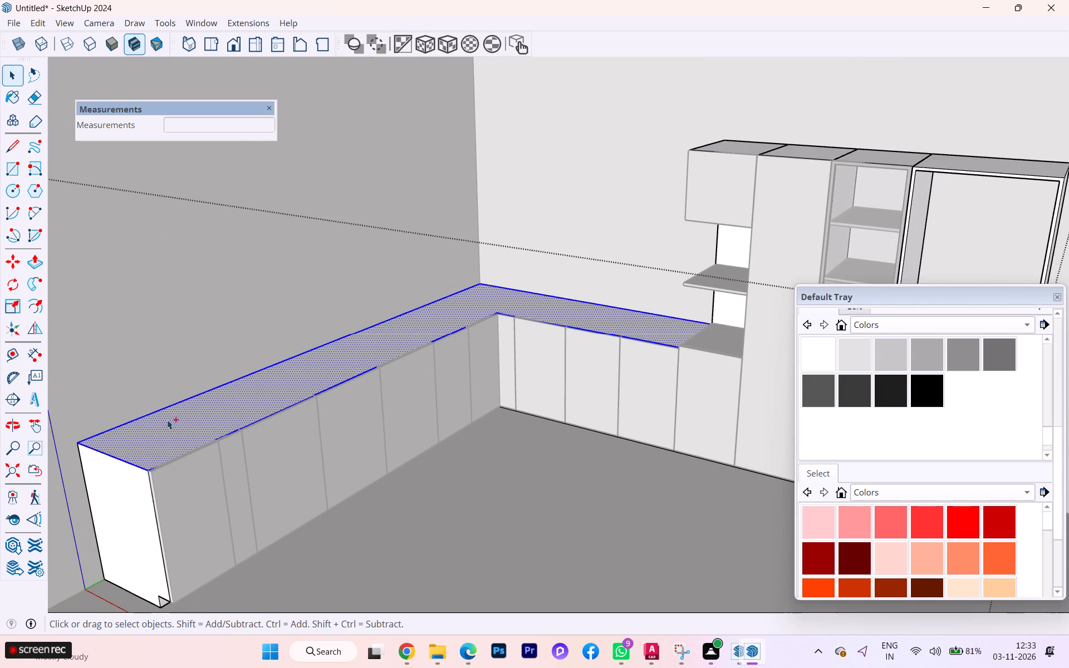
{"action": "scroll", "coordinate": [287, 358], "scroll_direction": "down", "scroll_amount": 1}
{"action": "scroll", "coordinate": [297, 357], "scroll_direction": "up", "scroll_amount": 1}
{"action": "scroll", "coordinate": [301, 357], "scroll_direction": "down", "scroll_amount": 4}
{"action": "scroll", "coordinate": [644, 336], "scroll_direction": "down", "scroll_amount": 6}
{"action": "left_click", "coordinate": [224, 412]}
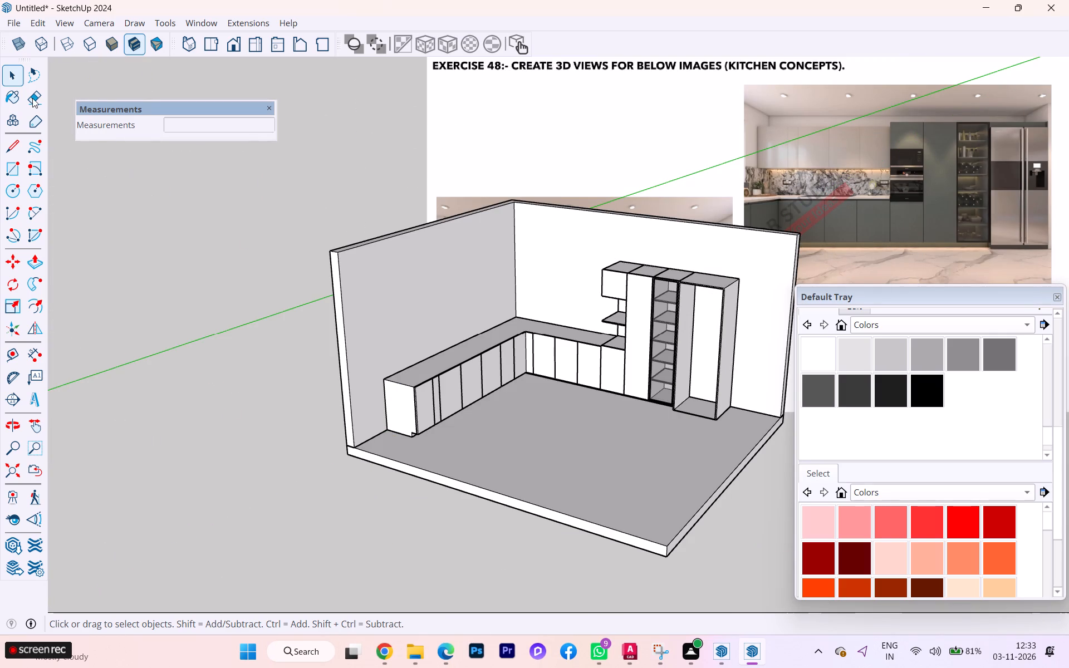
{"action": "left_click", "coordinate": [27, 23]}
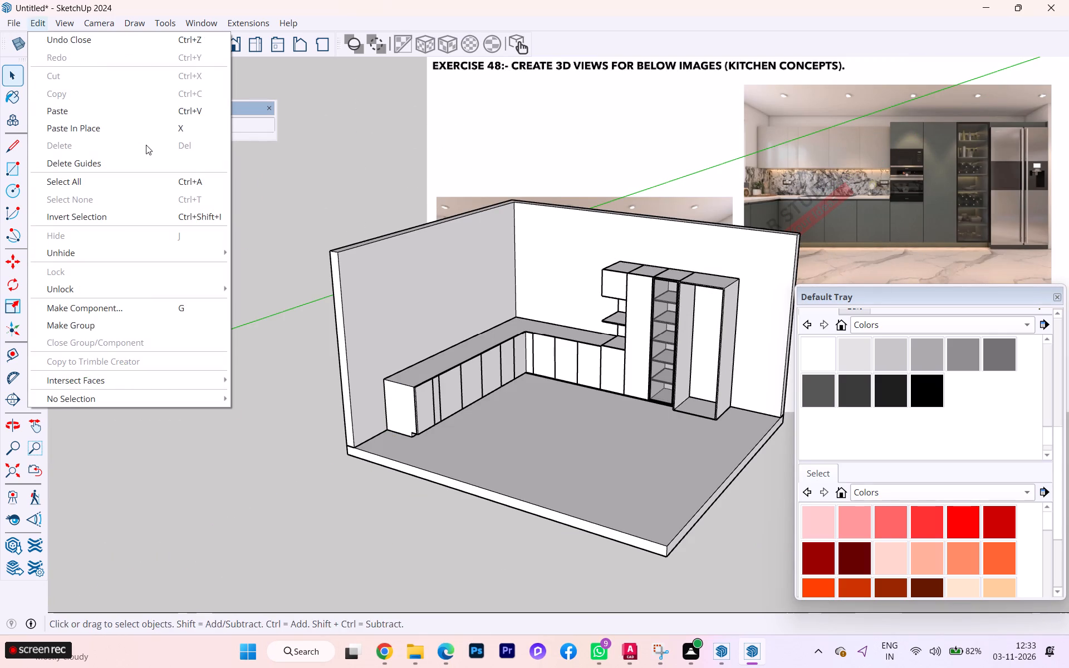
{"action": "left_click", "coordinate": [155, 131]}
Push/Pull the pasted L-shaped worktop face up 2" to give the slab its thickness.
{"action": "scroll", "coordinate": [423, 345], "scroll_direction": "up", "scroll_amount": 2}
{"action": "scroll", "coordinate": [431, 365], "scroll_direction": "down", "scroll_amount": 3}
{"action": "scroll", "coordinate": [432, 367], "scroll_direction": "up", "scroll_amount": 6}
{"action": "scroll", "coordinate": [434, 374], "scroll_direction": "down", "scroll_amount": 3}
{"action": "scroll", "coordinate": [434, 374], "scroll_direction": "up", "scroll_amount": 6}
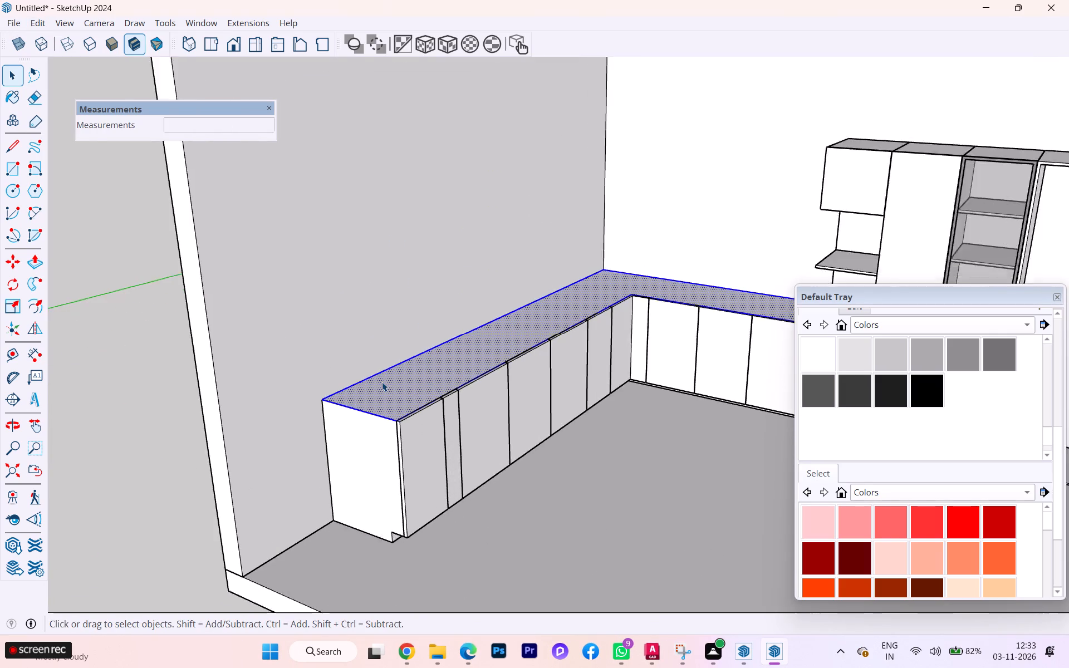
{"action": "scroll", "coordinate": [382, 382], "scroll_direction": "up", "scroll_amount": 4}
{"action": "key", "text": "p"}
{"action": "left_click", "coordinate": [365, 413]}
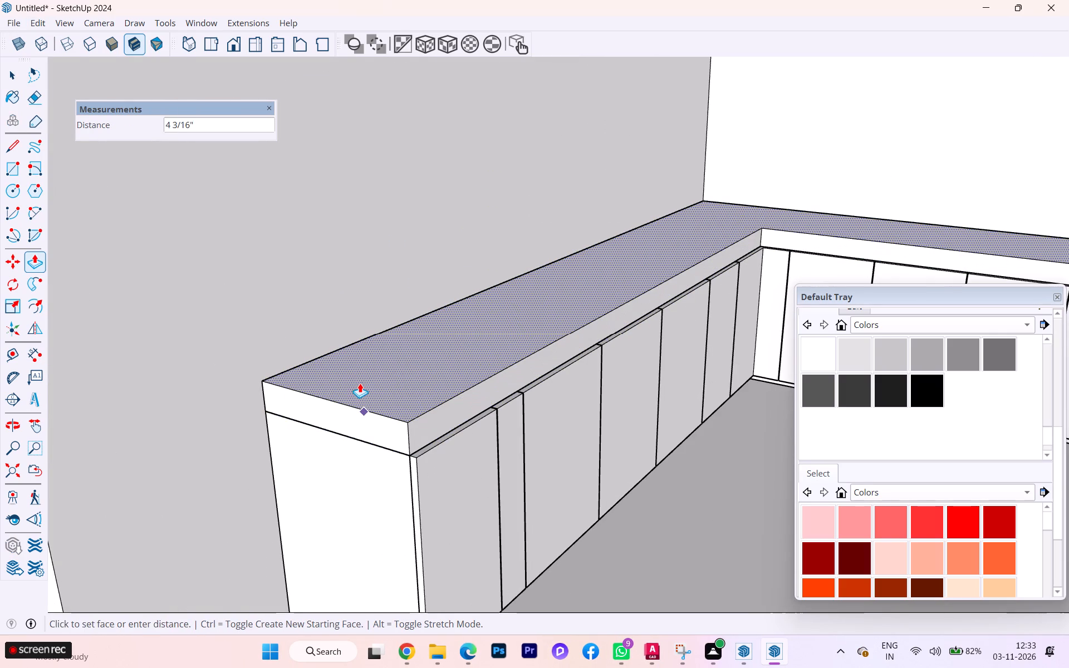
{"action": "key", "text": "2"}
{"action": "key", "text": "Return"}
{"action": "scroll", "coordinate": [365, 383], "scroll_direction": "up", "scroll_amount": 3}
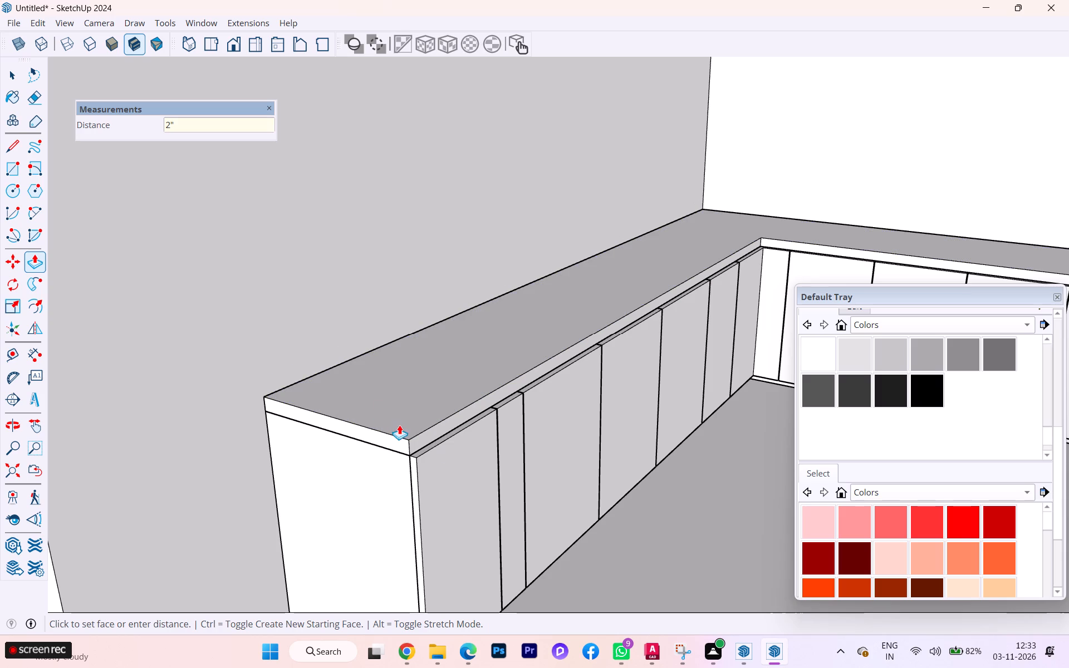
Push/Pull the worktop's front edge along the side-wall run out 1" to align with the base door fronts.
{"action": "scroll", "coordinate": [399, 425], "scroll_direction": "up", "scroll_amount": 2}
{"action": "scroll", "coordinate": [437, 443], "scroll_direction": "down", "scroll_amount": 1}
{"action": "scroll", "coordinate": [437, 443], "scroll_direction": "up", "scroll_amount": 7}
{"action": "scroll", "coordinate": [423, 430], "scroll_direction": "down", "scroll_amount": 3}
{"action": "scroll", "coordinate": [424, 432], "scroll_direction": "up", "scroll_amount": 4}
{"action": "scroll", "coordinate": [417, 445], "scroll_direction": "down", "scroll_amount": 3}
{"action": "scroll", "coordinate": [417, 445], "scroll_direction": "up", "scroll_amount": 12}
{"action": "scroll", "coordinate": [335, 312], "scroll_direction": "down", "scroll_amount": 7}
{"action": "scroll", "coordinate": [392, 412], "scroll_direction": "up", "scroll_amount": 5}
{"action": "scroll", "coordinate": [392, 412], "scroll_direction": "down", "scroll_amount": 1}
{"action": "scroll", "coordinate": [406, 389], "scroll_direction": "up", "scroll_amount": 5}
{"action": "scroll", "coordinate": [404, 378], "scroll_direction": "down", "scroll_amount": 1}
{"action": "scroll", "coordinate": [404, 378], "scroll_direction": "up", "scroll_amount": 12}
{"action": "scroll", "coordinate": [397, 357], "scroll_direction": "down", "scroll_amount": 1}
{"action": "scroll", "coordinate": [397, 357], "scroll_direction": "up", "scroll_amount": 4}
{"action": "scroll", "coordinate": [385, 341], "scroll_direction": "down", "scroll_amount": 1}
{"action": "scroll", "coordinate": [385, 341], "scroll_direction": "up", "scroll_amount": 5}
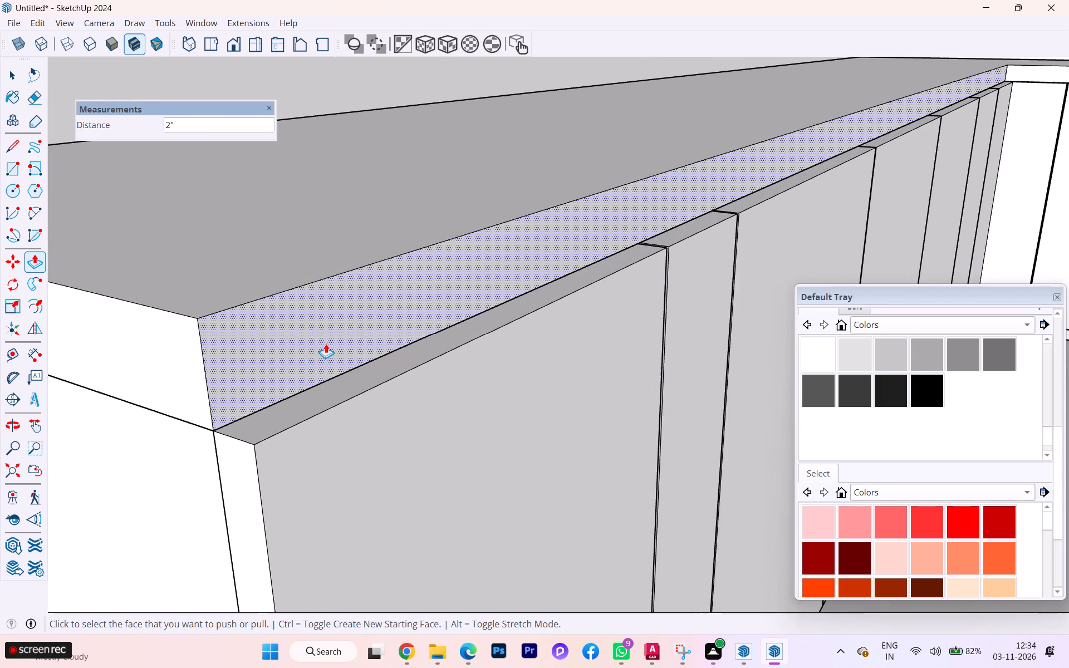
{"action": "left_click", "coordinate": [326, 343]}
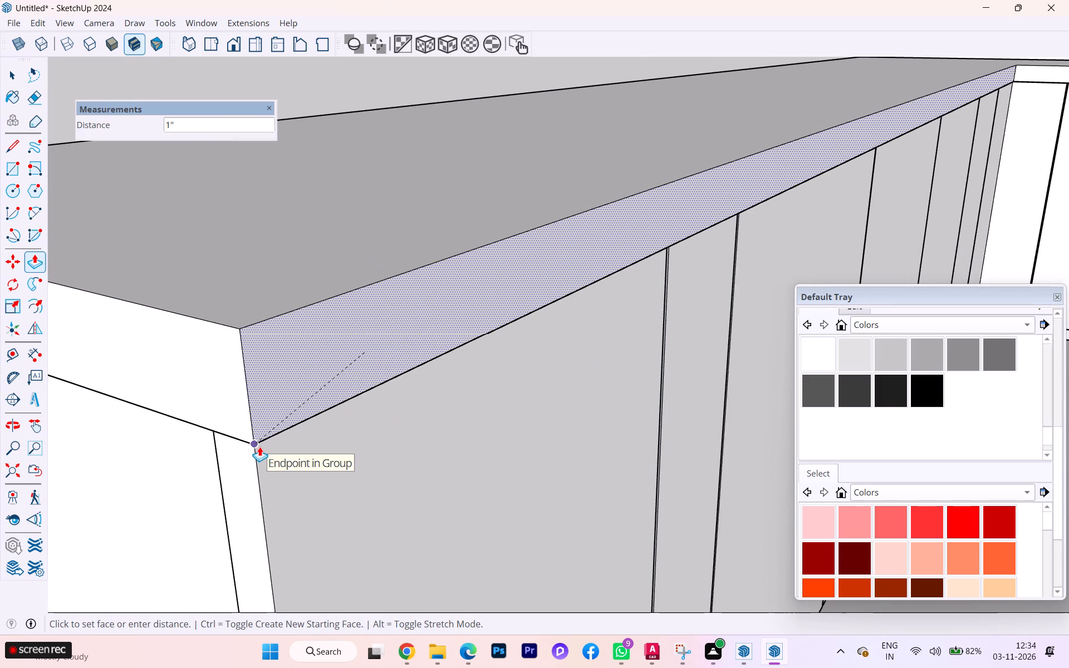
{"action": "left_click", "coordinate": [259, 446]}
Push/Pull the worktop's front edge along the back-wall run out 1" to align with the base door fronts.
{"action": "scroll", "coordinate": [447, 345], "scroll_direction": "down", "scroll_amount": 2}
{"action": "scroll", "coordinate": [452, 345], "scroll_direction": "up", "scroll_amount": 5}
{"action": "scroll", "coordinate": [452, 346], "scroll_direction": "down", "scroll_amount": 3}
{"action": "scroll", "coordinate": [342, 366], "scroll_direction": "down", "scroll_amount": 5}
{"action": "scroll", "coordinate": [267, 352], "scroll_direction": "down", "scroll_amount": 6}
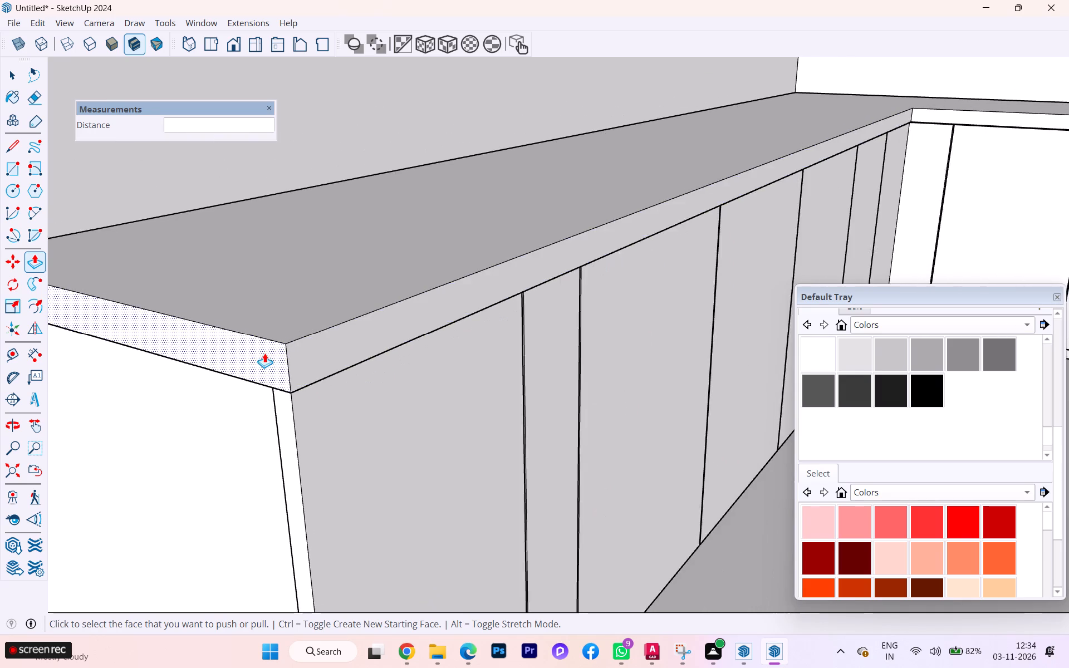
{"action": "scroll", "coordinate": [536, 316], "scroll_direction": "down", "scroll_amount": 2}
{"action": "scroll", "coordinate": [539, 315], "scroll_direction": "up", "scroll_amount": 2}
{"action": "scroll", "coordinate": [539, 315], "scroll_direction": "down", "scroll_amount": 1}
{"action": "scroll", "coordinate": [312, 316], "scroll_direction": "down", "scroll_amount": 3}
{"action": "scroll", "coordinate": [306, 322], "scroll_direction": "up", "scroll_amount": 2}
{"action": "scroll", "coordinate": [304, 322], "scroll_direction": "down", "scroll_amount": 4}
{"action": "scroll", "coordinate": [290, 328], "scroll_direction": "up", "scroll_amount": 1}
{"action": "scroll", "coordinate": [290, 328], "scroll_direction": "down", "scroll_amount": 8}
{"action": "scroll", "coordinate": [962, 159], "scroll_direction": "up", "scroll_amount": 4}
{"action": "scroll", "coordinate": [962, 159], "scroll_direction": "down", "scroll_amount": 1}
{"action": "scroll", "coordinate": [962, 159], "scroll_direction": "up", "scroll_amount": 1}
{"action": "scroll", "coordinate": [962, 159], "scroll_direction": "down", "scroll_amount": 1}
{"action": "scroll", "coordinate": [960, 159], "scroll_direction": "up", "scroll_amount": 1}
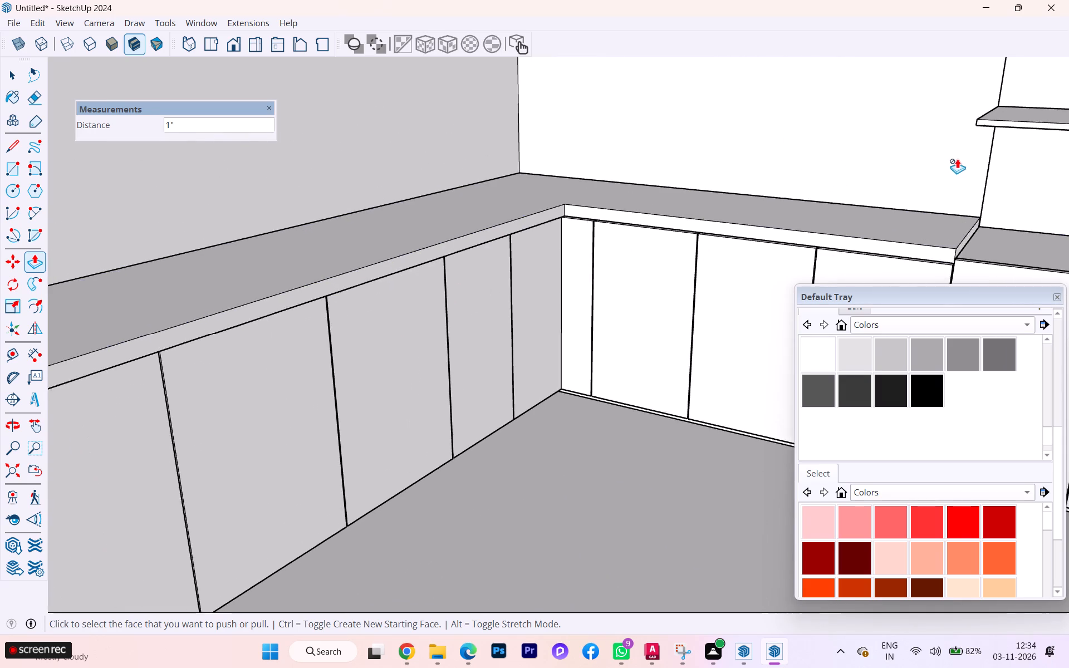
{"action": "scroll", "coordinate": [881, 228], "scroll_direction": "down", "scroll_amount": 1}
{"action": "scroll", "coordinate": [881, 228], "scroll_direction": "up", "scroll_amount": 8}
{"action": "scroll", "coordinate": [782, 261], "scroll_direction": "down", "scroll_amount": 1}
{"action": "scroll", "coordinate": [767, 257], "scroll_direction": "up", "scroll_amount": 1}
{"action": "scroll", "coordinate": [625, 198], "scroll_direction": "up", "scroll_amount": 2}
{"action": "left_click", "coordinate": [513, 217]}
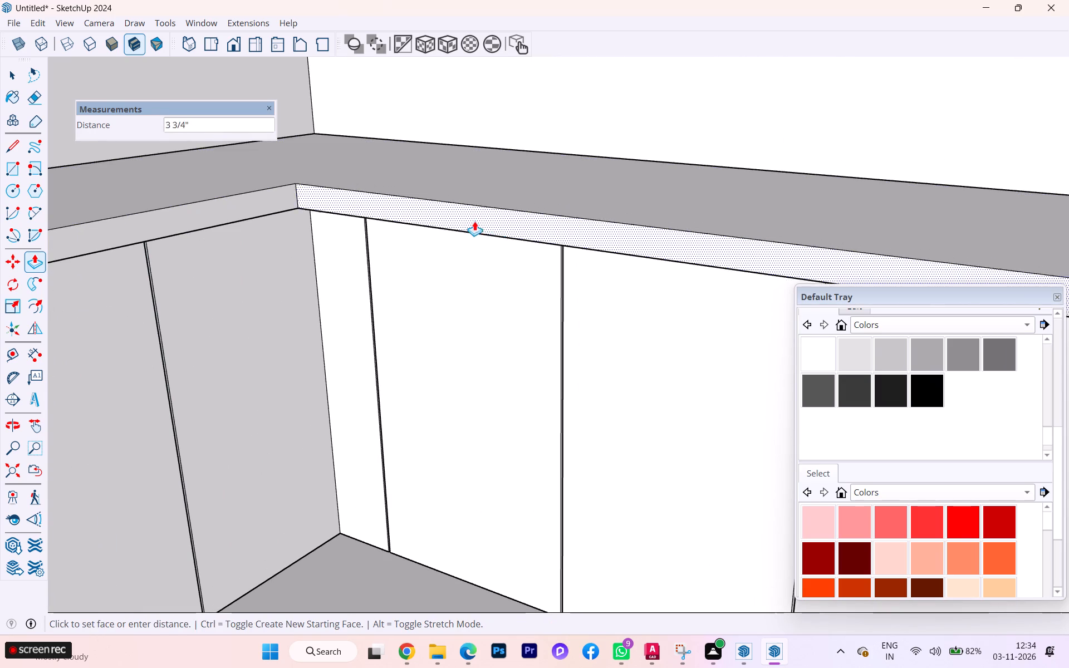
{"action": "left_click", "coordinate": [591, 374]}
Examine the worktop's front edges, inner corner and junction with the open-shelf unit from several angles.
{"action": "scroll", "coordinate": [264, 178], "scroll_direction": "down", "scroll_amount": 4}
{"action": "scroll", "coordinate": [264, 178], "scroll_direction": "up", "scroll_amount": 1}
{"action": "scroll", "coordinate": [264, 178], "scroll_direction": "down", "scroll_amount": 2}
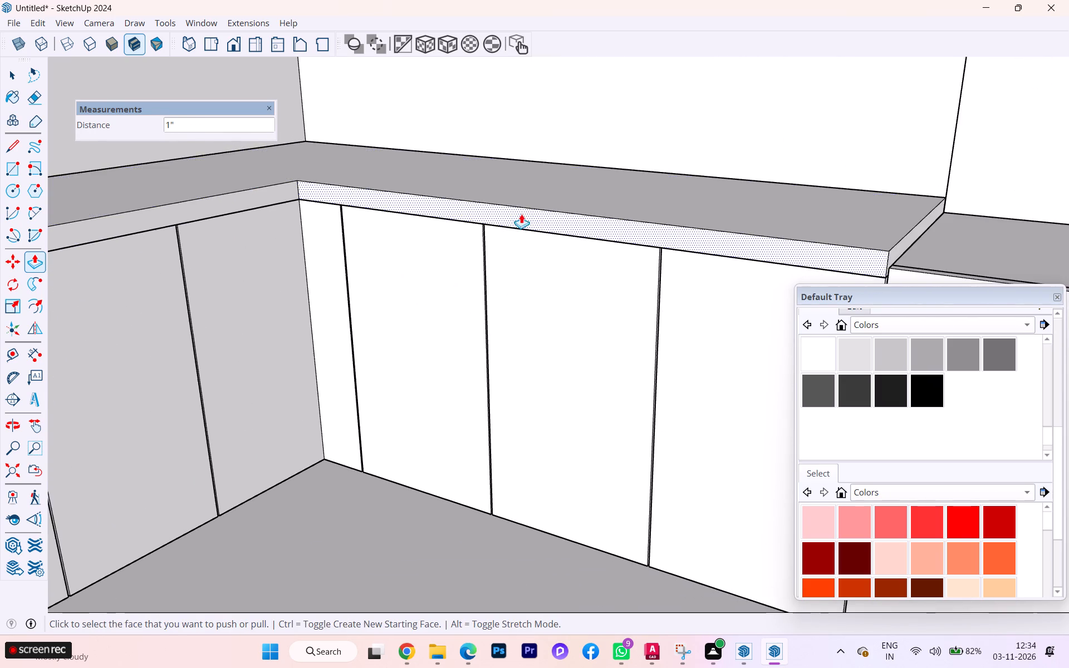
{"action": "middle_click_drag", "start_coordinate": [532, 214], "coordinate": [328, 182]}
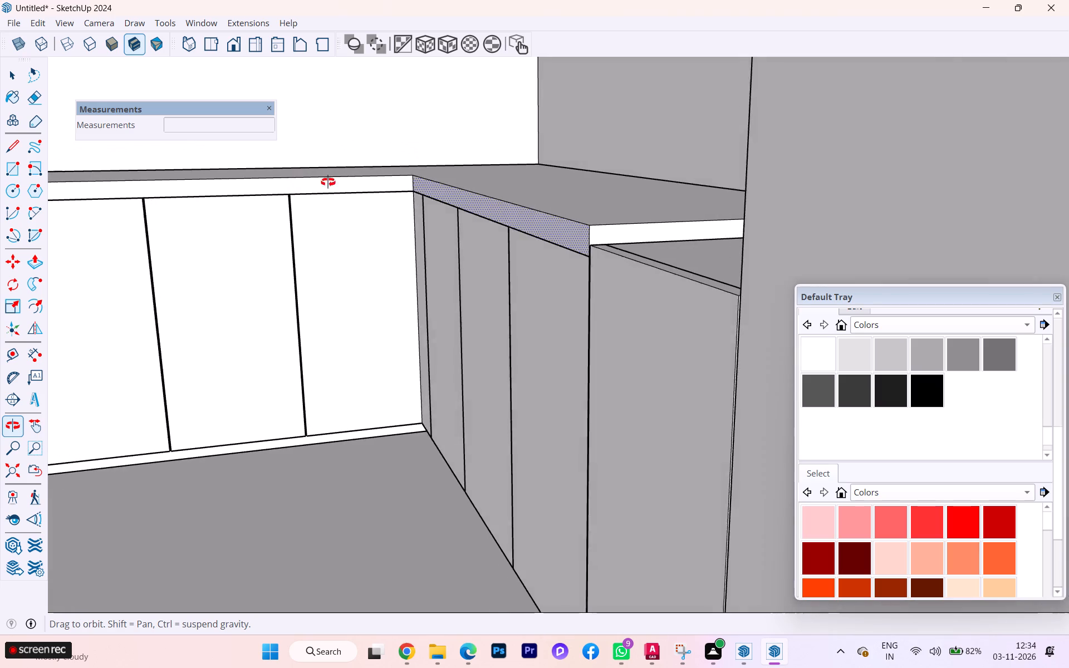
{"action": "middle_click_drag", "start_coordinate": [328, 182], "coordinate": [535, 203]}
{"action": "scroll", "coordinate": [364, 169], "scroll_direction": "down", "scroll_amount": 1}
{"action": "scroll", "coordinate": [364, 170], "scroll_direction": "up", "scroll_amount": 1}
{"action": "scroll", "coordinate": [364, 170], "scroll_direction": "down", "scroll_amount": 3}
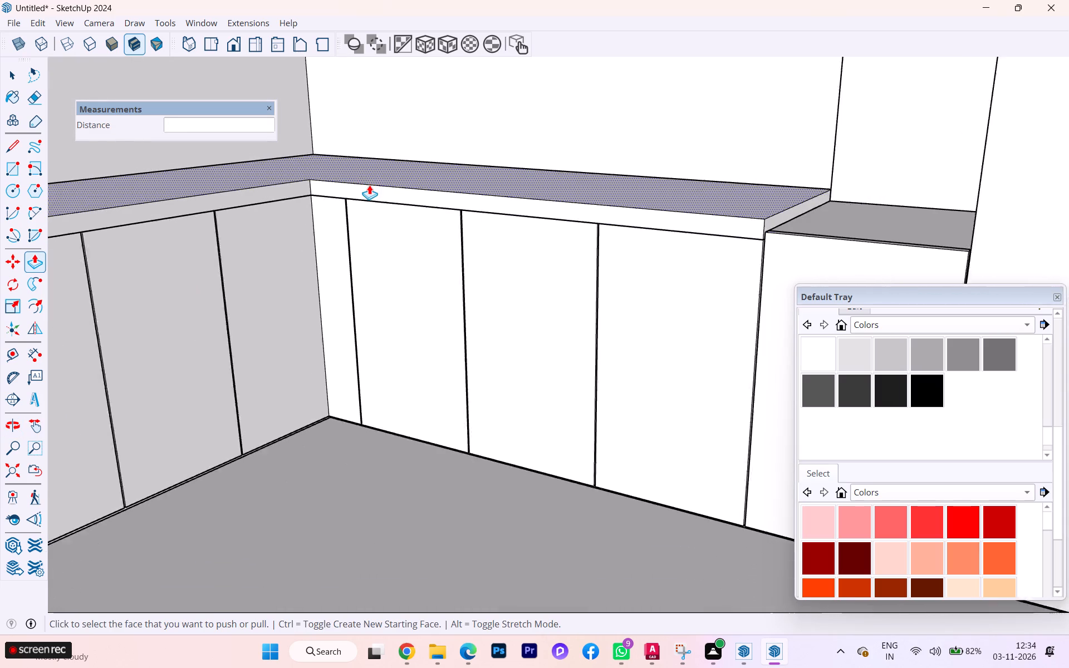
{"action": "scroll", "coordinate": [369, 185], "scroll_direction": "down", "scroll_amount": 1}
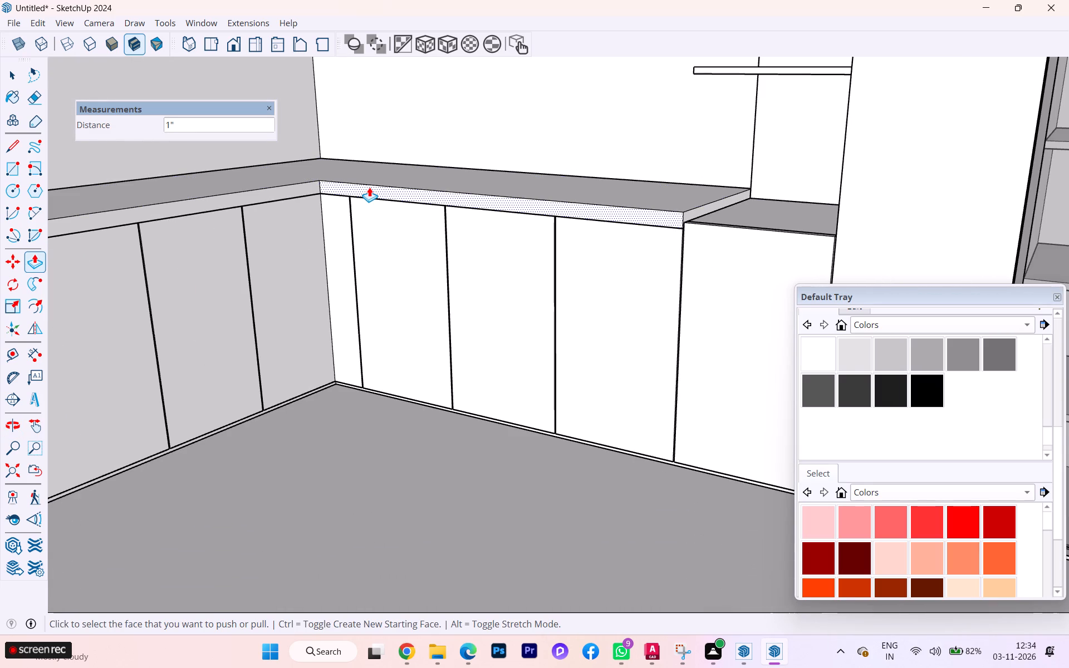
{"action": "scroll", "coordinate": [732, 318], "scroll_direction": "down", "scroll_amount": 4}
{"action": "scroll", "coordinate": [432, 302], "scroll_direction": "down", "scroll_amount": 4}
{"action": "scroll", "coordinate": [432, 308], "scroll_direction": "up", "scroll_amount": 1}
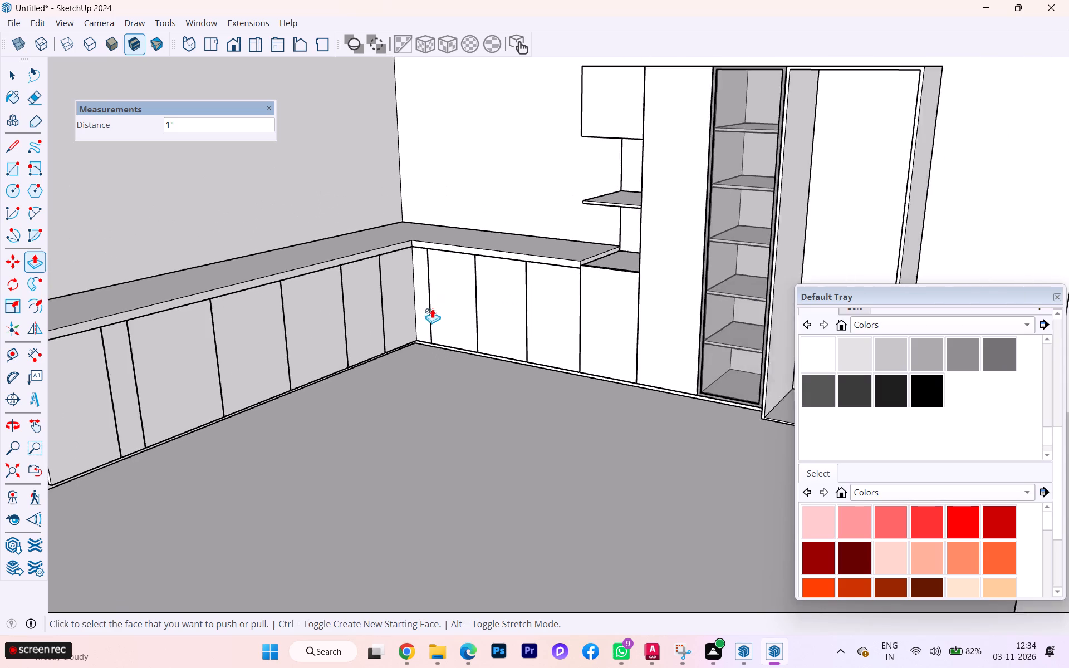
{"action": "middle_click_drag", "start_coordinate": [437, 311], "coordinate": [656, 367]}
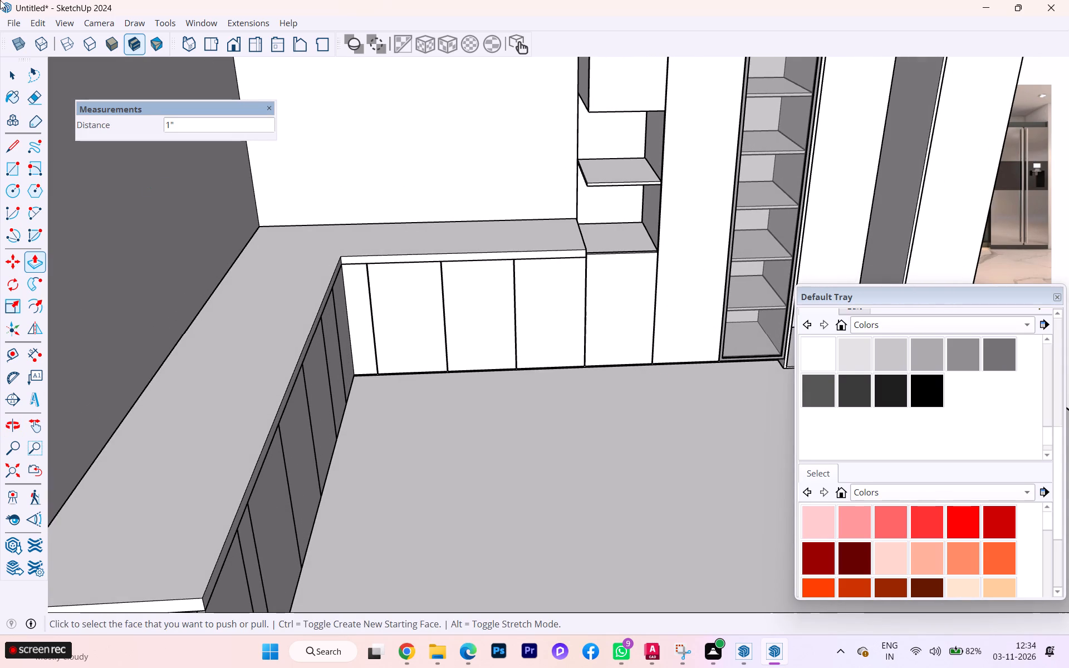
Select the entire L-shaped worktop slab and make it a group.
{"action": "left_click", "coordinate": [15, 75]}
{"action": "triple_click", "coordinate": [266, 308]}
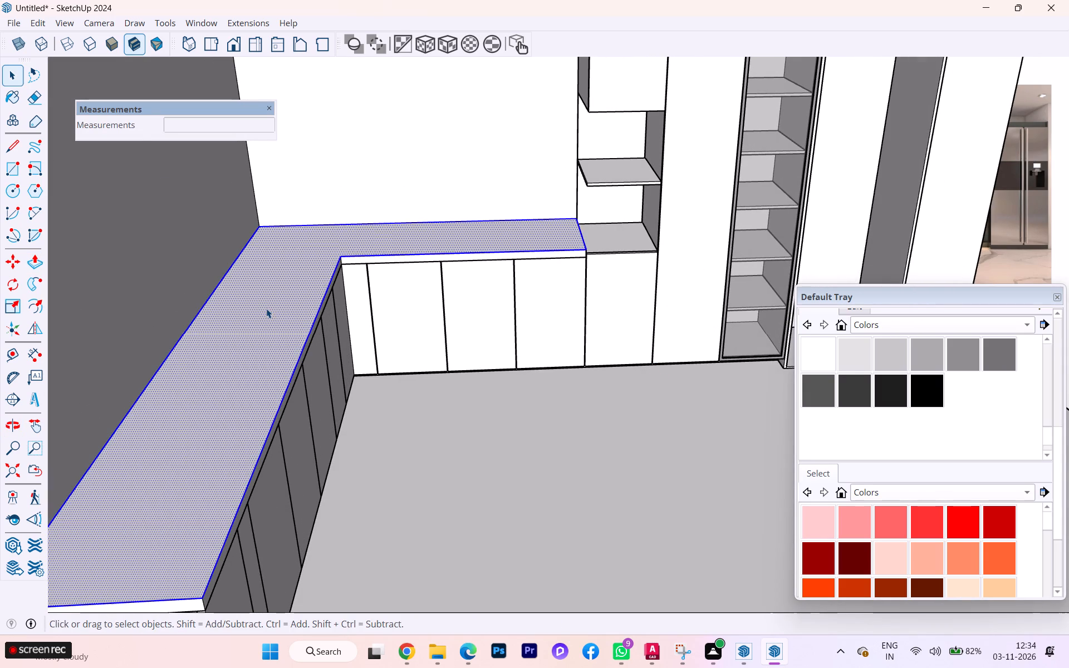
{"action": "right_click", "coordinate": [266, 308]}
{"action": "left_click", "coordinate": [345, 127]}
{"action": "scroll", "coordinate": [413, 176], "scroll_direction": "down", "scroll_amount": 2}
{"action": "scroll", "coordinate": [424, 191], "scroll_direction": "up", "scroll_amount": 1}
{"action": "scroll", "coordinate": [425, 193], "scroll_direction": "down", "scroll_amount": 2}
{"action": "scroll", "coordinate": [438, 197], "scroll_direction": "up", "scroll_amount": 4}
{"action": "scroll", "coordinate": [443, 197], "scroll_direction": "down", "scroll_amount": 1}
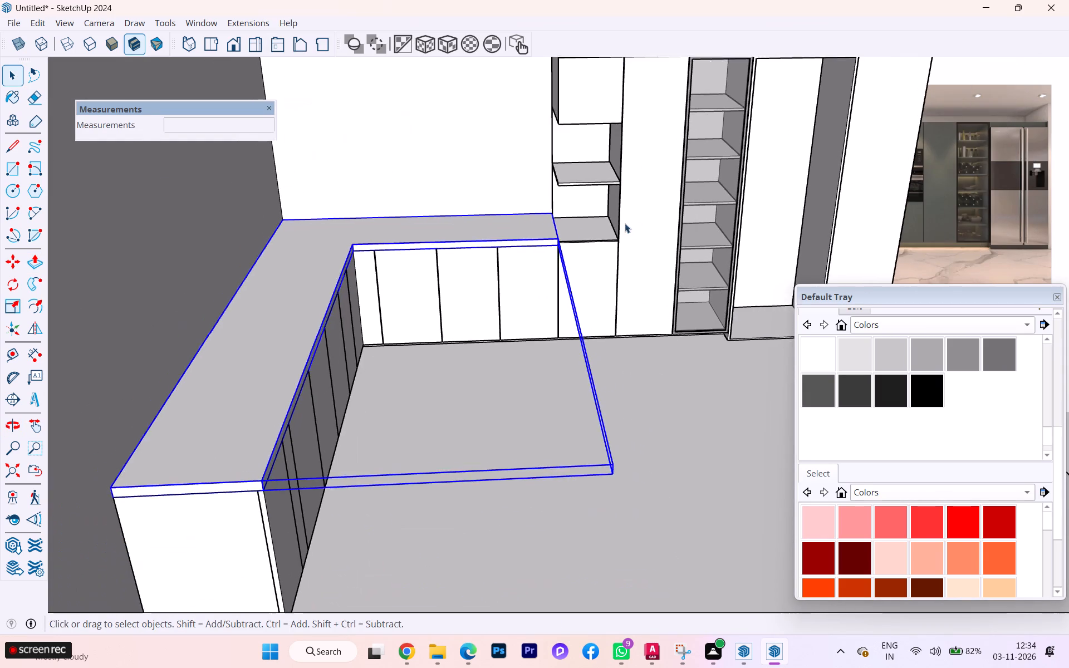
{"action": "scroll", "coordinate": [625, 223], "scroll_direction": "down", "scroll_amount": 1}
{"action": "scroll", "coordinate": [630, 230], "scroll_direction": "up", "scroll_amount": 3}
{"action": "scroll", "coordinate": [630, 232], "scroll_direction": "down", "scroll_amount": 7}
{"action": "left_click", "coordinate": [193, 418]}
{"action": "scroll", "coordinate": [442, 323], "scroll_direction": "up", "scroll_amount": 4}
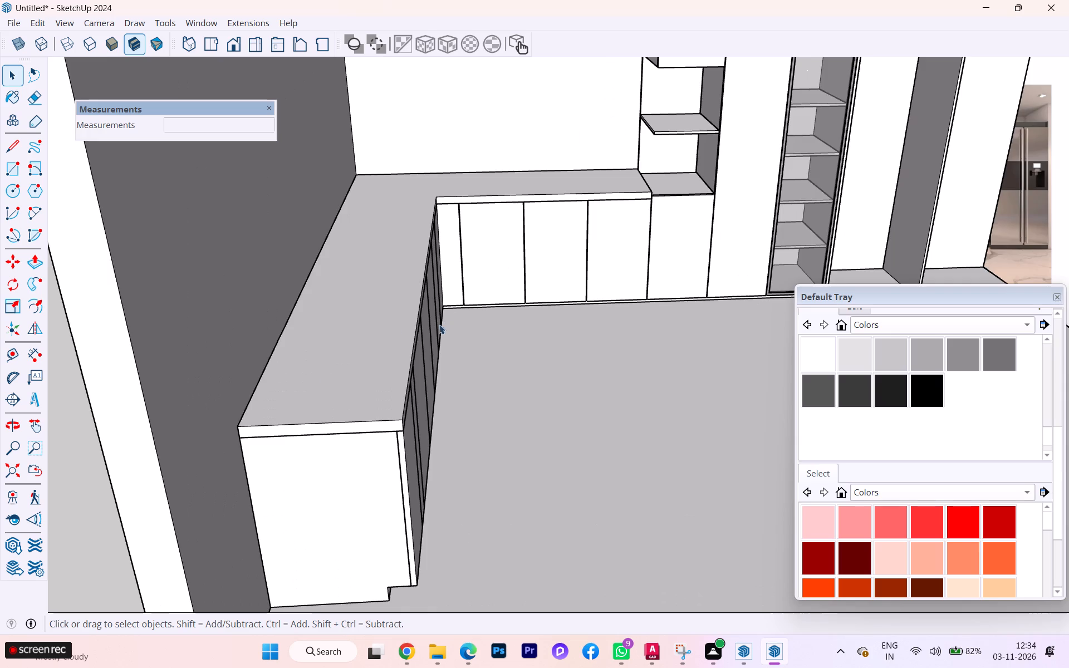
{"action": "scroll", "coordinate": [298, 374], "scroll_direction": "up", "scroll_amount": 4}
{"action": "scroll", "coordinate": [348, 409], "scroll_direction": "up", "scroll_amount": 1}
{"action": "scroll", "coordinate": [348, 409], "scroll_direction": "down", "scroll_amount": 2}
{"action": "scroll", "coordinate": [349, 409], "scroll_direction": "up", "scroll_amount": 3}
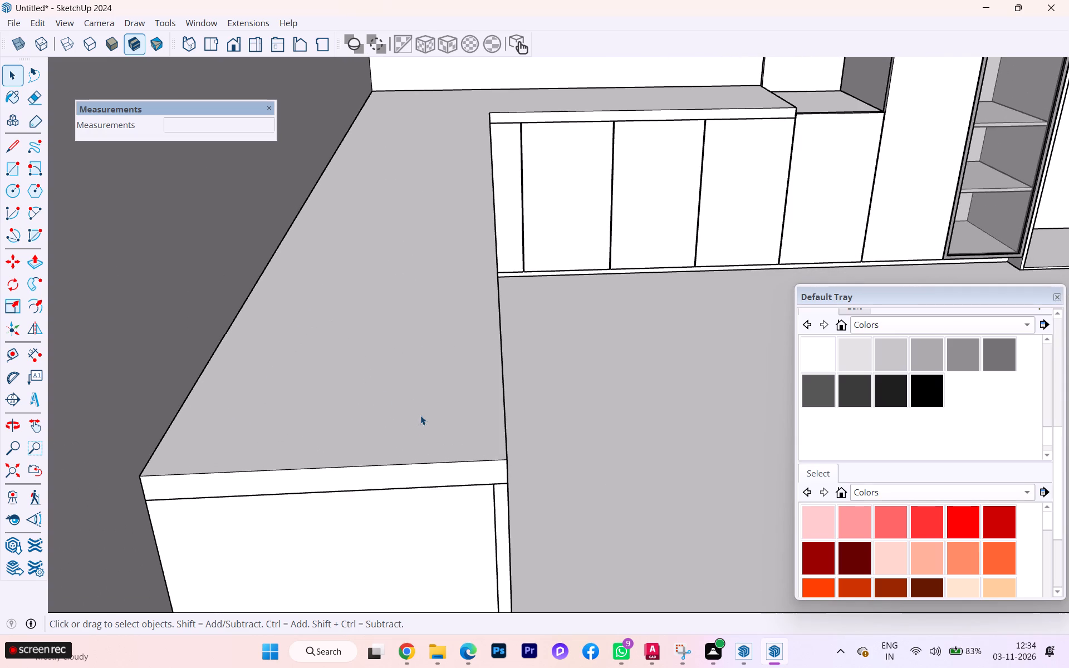
Examine the whole L-shaped kitchen, with its worktop, base cabinets and tall units, from an overall corner view.
{"action": "scroll", "coordinate": [506, 448], "scroll_direction": "down", "scroll_amount": 3}
{"action": "scroll", "coordinate": [592, 472], "scroll_direction": "down", "scroll_amount": 4}
{"action": "middle_click_drag", "start_coordinate": [622, 478], "coordinate": [380, 444]}
{"action": "scroll", "coordinate": [370, 459], "scroll_direction": "down", "scroll_amount": 4}
{"action": "scroll", "coordinate": [369, 461], "scroll_direction": "up", "scroll_amount": 1}
{"action": "scroll", "coordinate": [369, 461], "scroll_direction": "down", "scroll_amount": 3}
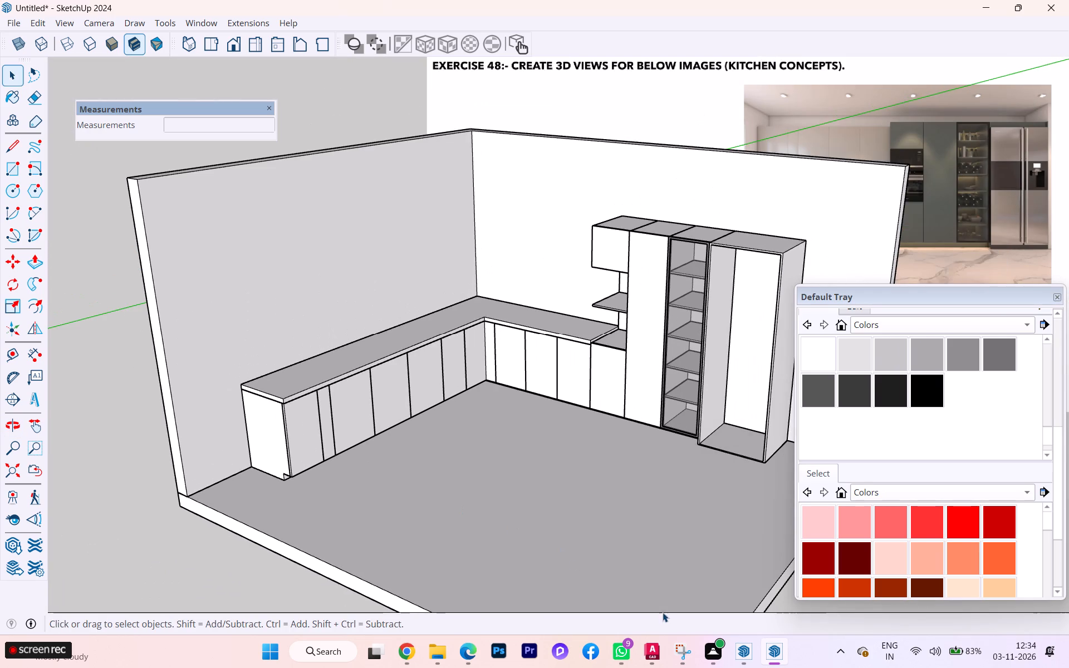
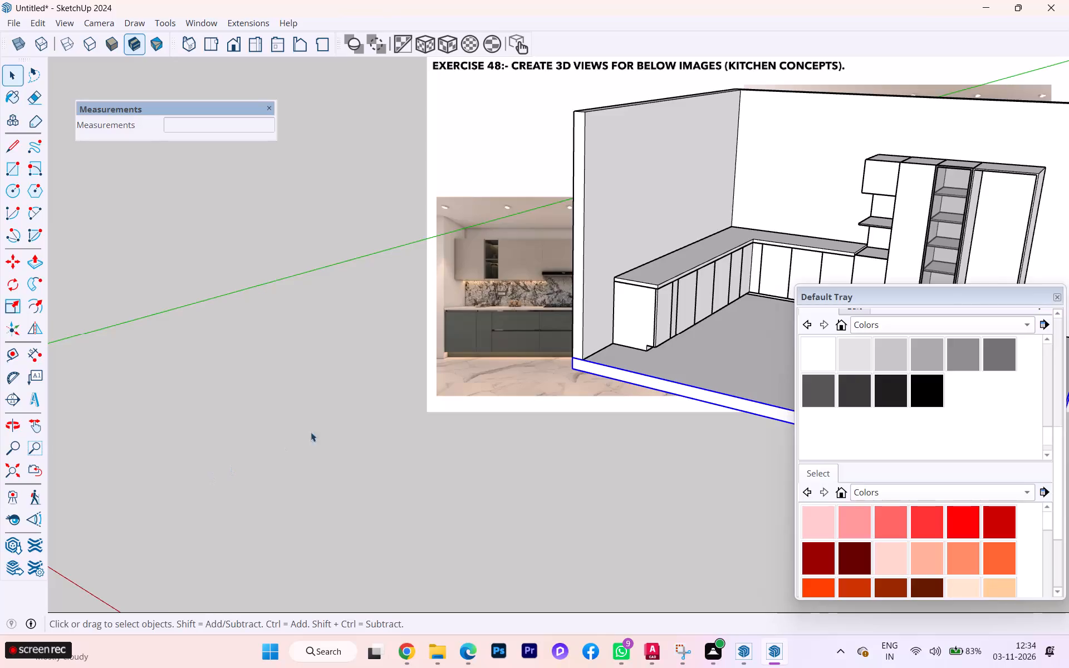
Deselect the room shell and examine the worktop, base cabinets and tall units from close and overall views.
{"action": "scroll", "coordinate": [330, 421], "scroll_direction": "down", "scroll_amount": 2}
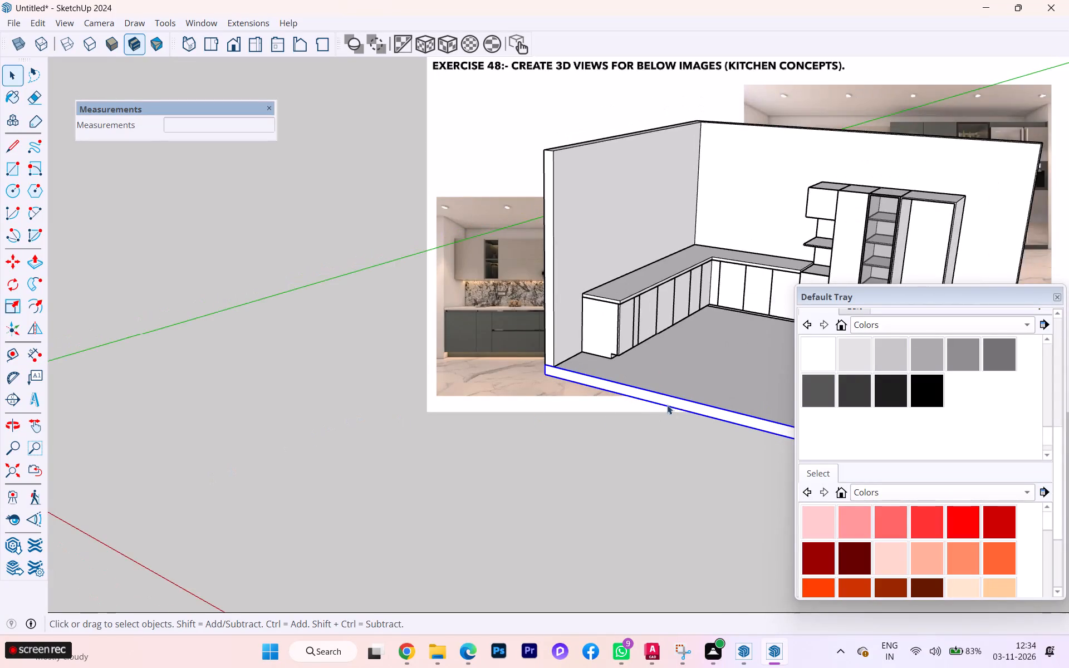
{"action": "scroll", "coordinate": [665, 396], "scroll_direction": "up", "scroll_amount": 5}
{"action": "left_click", "coordinate": [434, 463]}
{"action": "scroll", "coordinate": [244, 423], "scroll_direction": "down", "scroll_amount": 2}
{"action": "scroll", "coordinate": [566, 259], "scroll_direction": "down", "scroll_amount": 1}
{"action": "scroll", "coordinate": [566, 259], "scroll_direction": "up", "scroll_amount": 4}
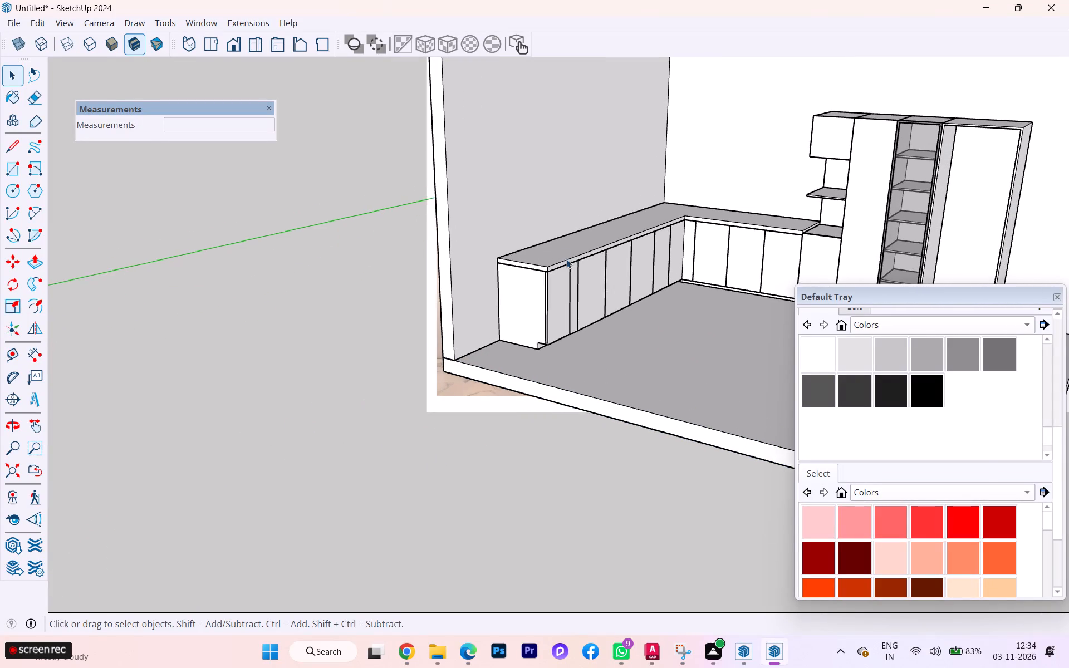
{"action": "scroll", "coordinate": [599, 277], "scroll_direction": "up", "scroll_amount": 3}
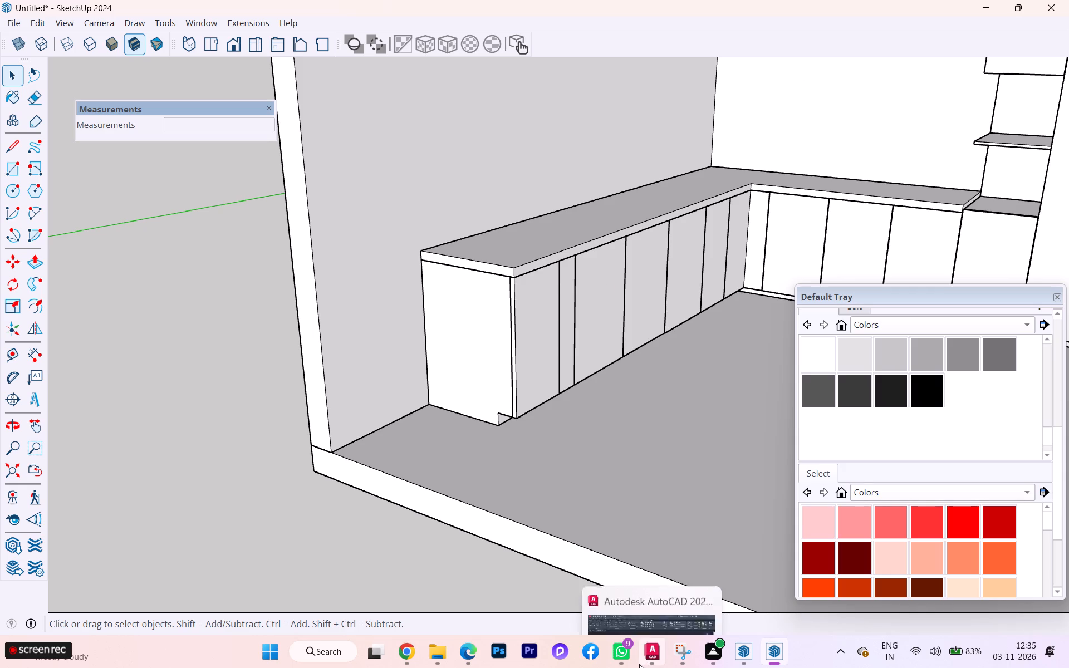
{"action": "scroll", "coordinate": [369, 446], "scroll_direction": "down", "scroll_amount": 1}
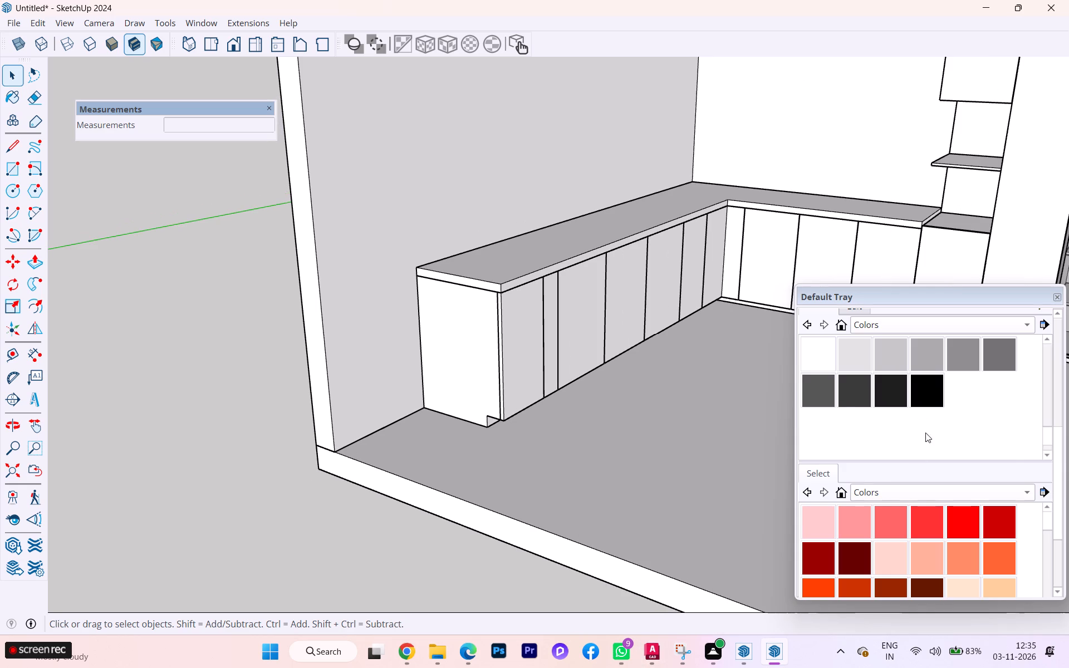
{"action": "scroll", "coordinate": [931, 416], "scroll_direction": "up", "scroll_amount": 5}
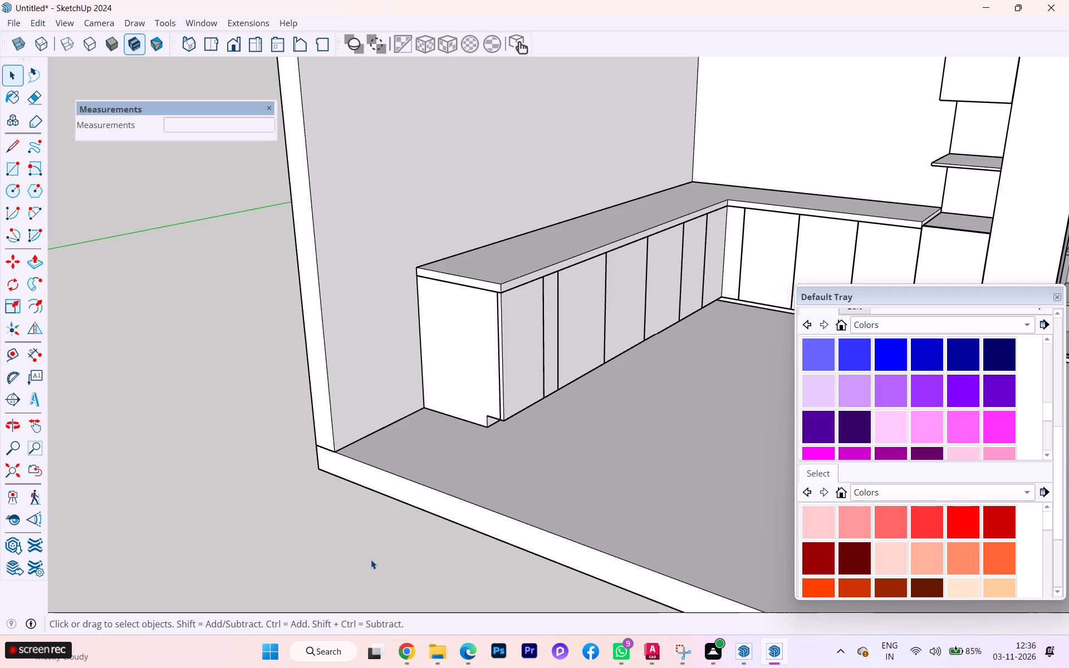
{"action": "scroll", "coordinate": [292, 469], "scroll_direction": "down", "scroll_amount": 8}
{"action": "scroll", "coordinate": [256, 436], "scroll_direction": "up", "scroll_amount": 1}
{"action": "scroll", "coordinate": [256, 436], "scroll_direction": "down", "scroll_amount": 2}
{"action": "scroll", "coordinate": [256, 436], "scroll_direction": "up", "scroll_amount": 1}
{"action": "scroll", "coordinate": [256, 436], "scroll_direction": "down", "scroll_amount": 1}
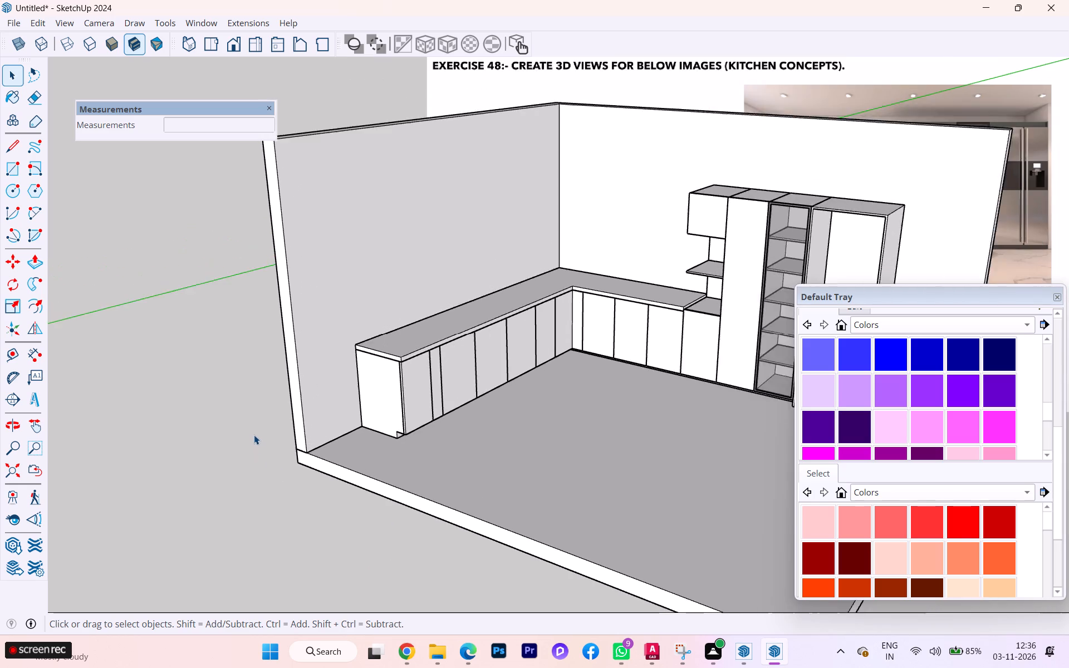
{"action": "scroll", "coordinate": [254, 435], "scroll_direction": "down", "scroll_amount": 12}
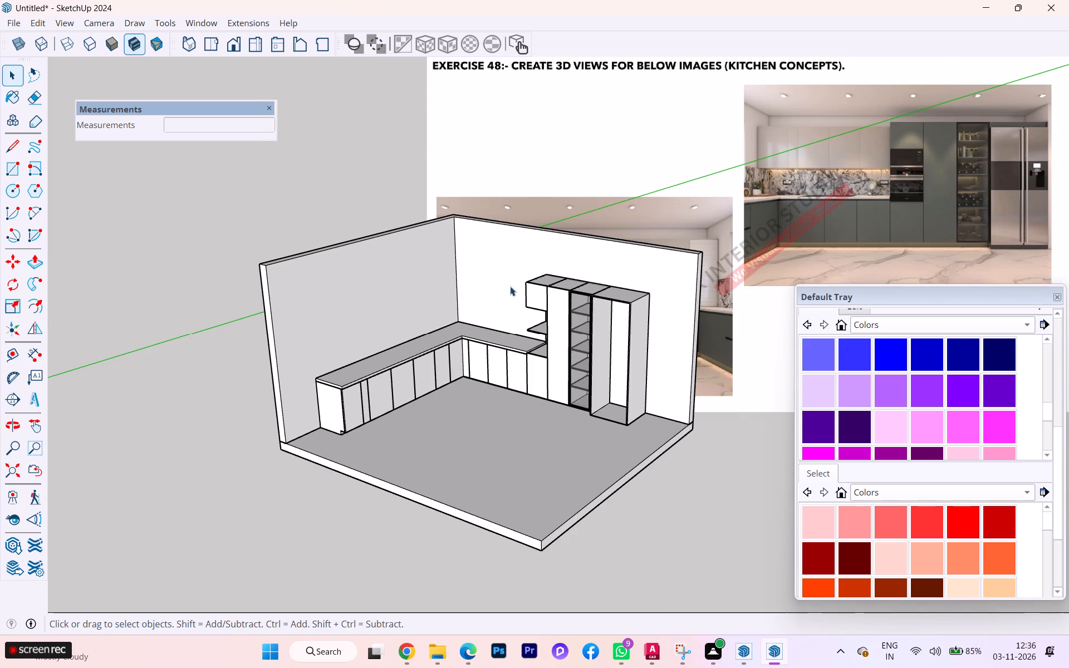
Place a horizontal guide on the back wall 2' above the worktop's rear edge, beside the open-shelf unit.
{"action": "scroll", "coordinate": [616, 279], "scroll_direction": "up", "scroll_amount": 6}
{"action": "scroll", "coordinate": [502, 304], "scroll_direction": "up", "scroll_amount": 1}
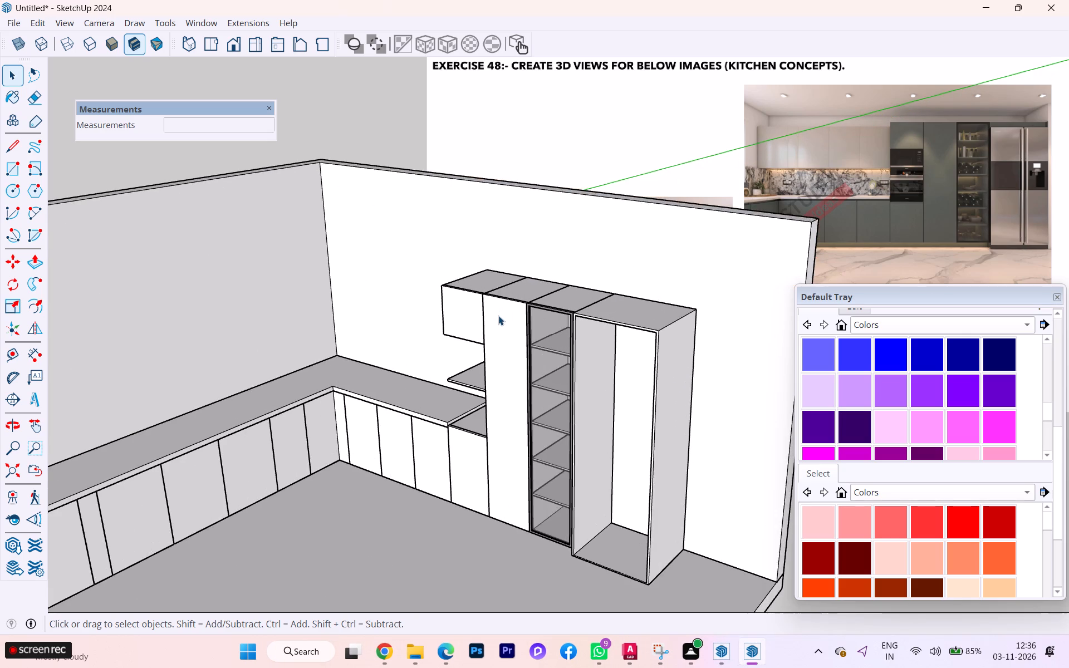
{"action": "scroll", "coordinate": [502, 319], "scroll_direction": "up", "scroll_amount": 1}
{"action": "scroll", "coordinate": [502, 319], "scroll_direction": "down", "scroll_amount": 1}
{"action": "scroll", "coordinate": [502, 319], "scroll_direction": "up", "scroll_amount": 8}
{"action": "scroll", "coordinate": [471, 314], "scroll_direction": "down", "scroll_amount": 1}
{"action": "scroll", "coordinate": [470, 314], "scroll_direction": "up", "scroll_amount": 2}
{"action": "scroll", "coordinate": [470, 314], "scroll_direction": "down", "scroll_amount": 1}
{"action": "scroll", "coordinate": [470, 314], "scroll_direction": "up", "scroll_amount": 2}
{"action": "scroll", "coordinate": [410, 353], "scroll_direction": "down", "scroll_amount": 1}
{"action": "middle_click_drag", "start_coordinate": [456, 373], "coordinate": [688, 403]}
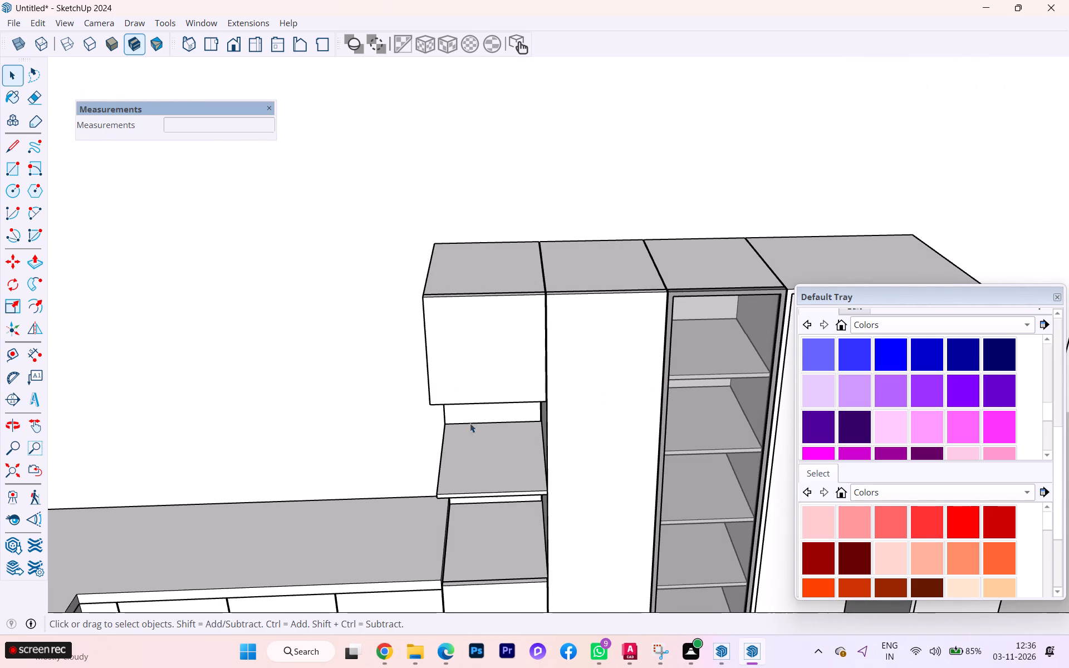
{"action": "key", "text": "t"}
{"action": "left_click", "coordinate": [350, 498]}
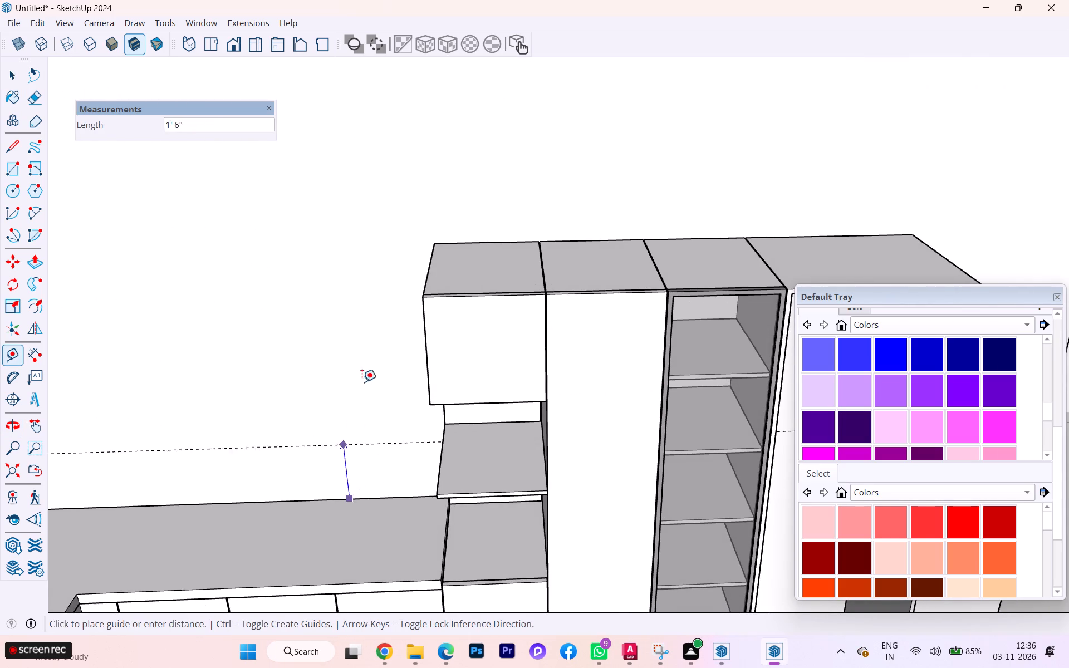
{"action": "key", "text": "Up"}
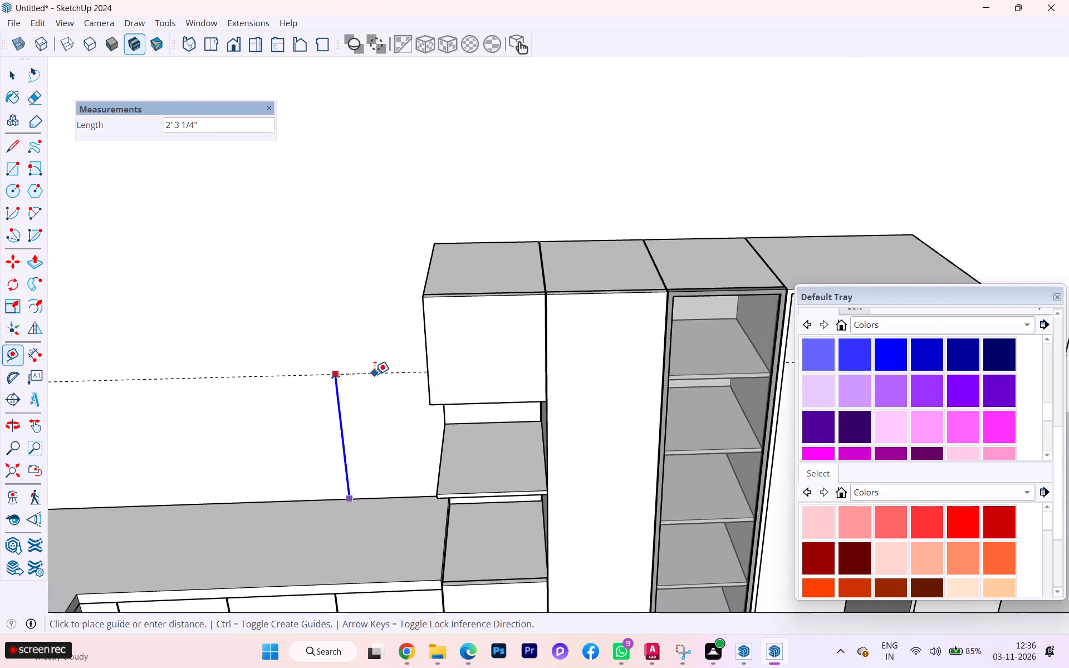
{"action": "key", "text": "2"}
{"action": "key", "text": "apostrophe"}
{"action": "key", "text": "Return"}
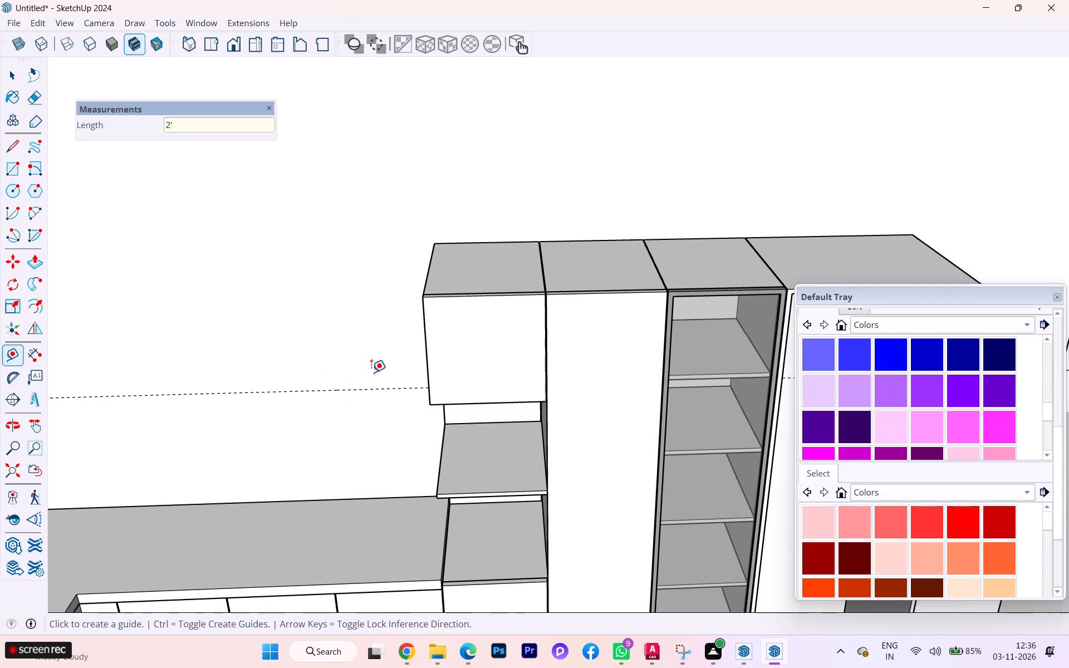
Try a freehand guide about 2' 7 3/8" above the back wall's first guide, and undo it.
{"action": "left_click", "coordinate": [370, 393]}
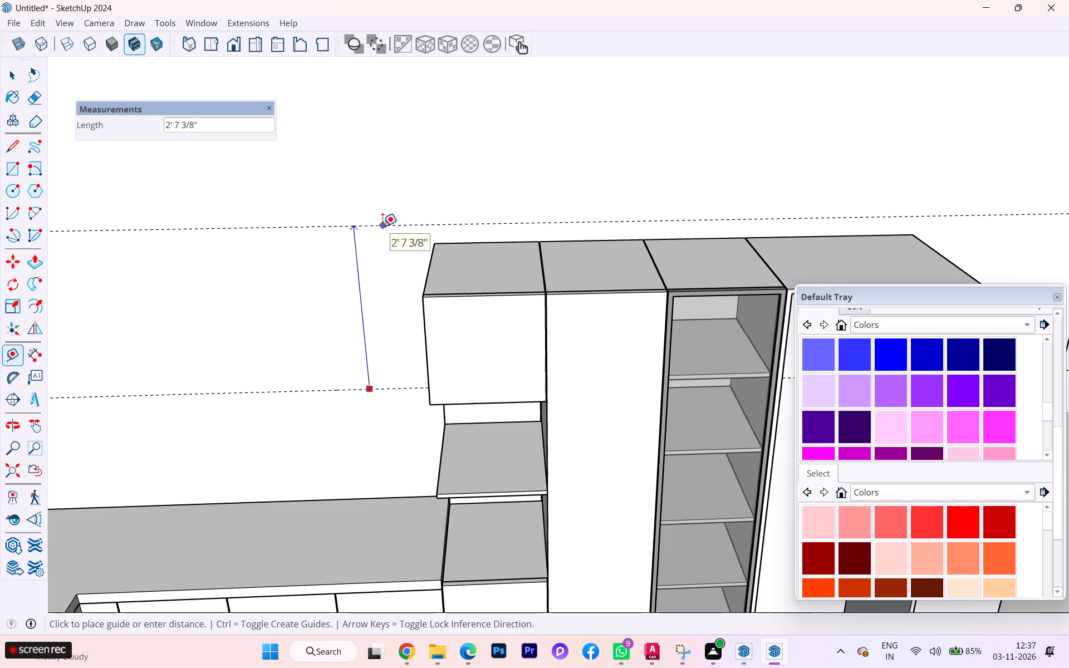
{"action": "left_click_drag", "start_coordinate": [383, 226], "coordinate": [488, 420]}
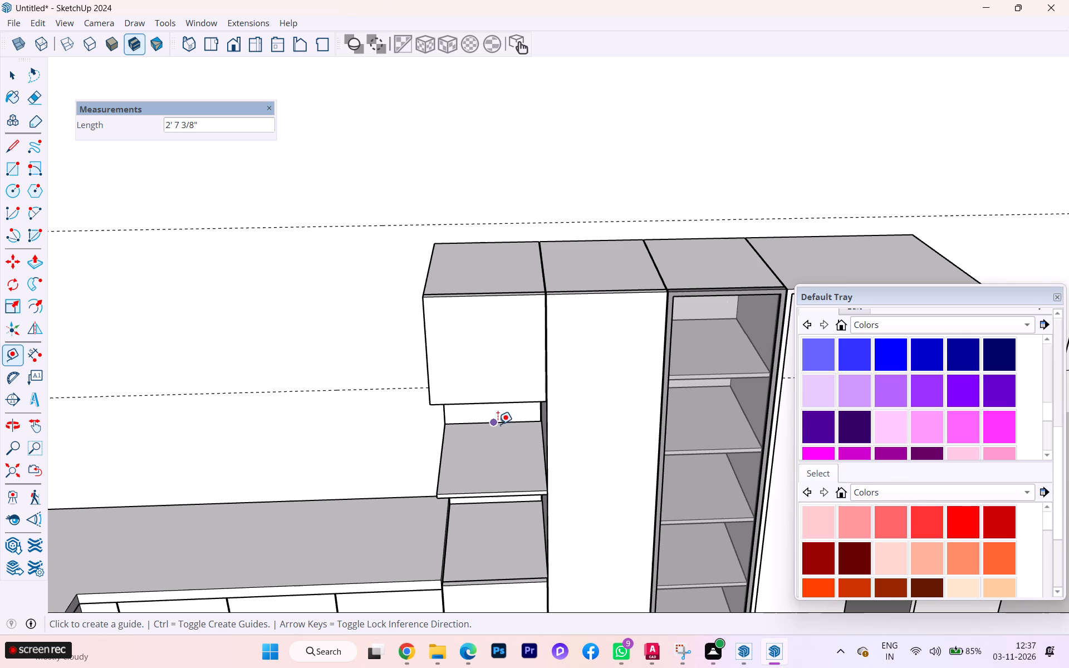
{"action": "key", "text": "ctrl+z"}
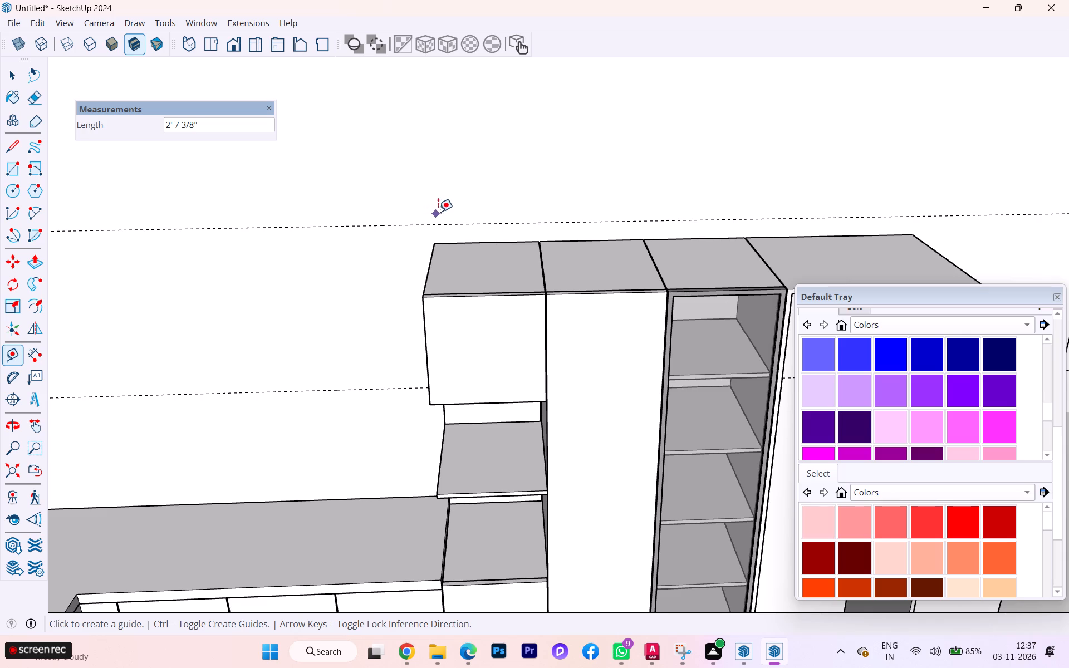
Place a second horizontal guide on the back wall 2'6" above the first one.
{"action": "left_click", "coordinate": [367, 391]}
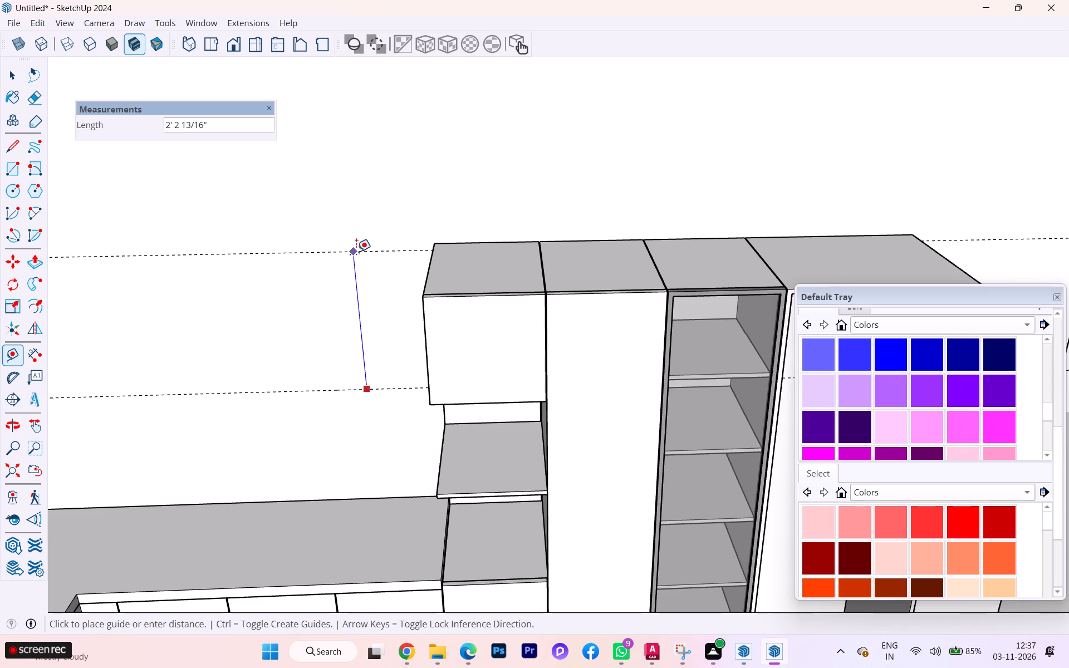
{"action": "type", "text": "2'6"}
{"action": "key", "text": "Return"}
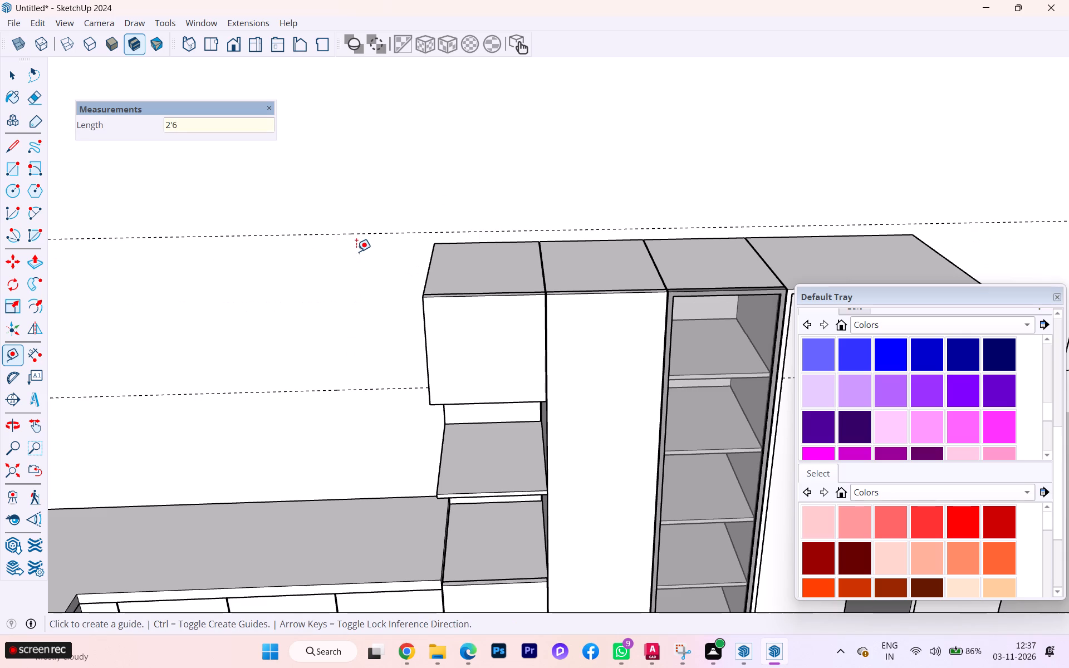
Place a horizontal guide on the side wall 2' above the worktop, meeting the back wall's lower guide at the corner.
{"action": "scroll", "coordinate": [443, 277], "scroll_direction": "up", "scroll_amount": 1}
{"action": "scroll", "coordinate": [454, 271], "scroll_direction": "down", "scroll_amount": 10}
{"action": "scroll", "coordinate": [581, 182], "scroll_direction": "up", "scroll_amount": 1}
{"action": "scroll", "coordinate": [581, 182], "scroll_direction": "down", "scroll_amount": 3}
{"action": "scroll", "coordinate": [514, 275], "scroll_direction": "down", "scroll_amount": 2}
{"action": "middle_click_drag", "start_coordinate": [440, 316], "coordinate": [378, 268]}
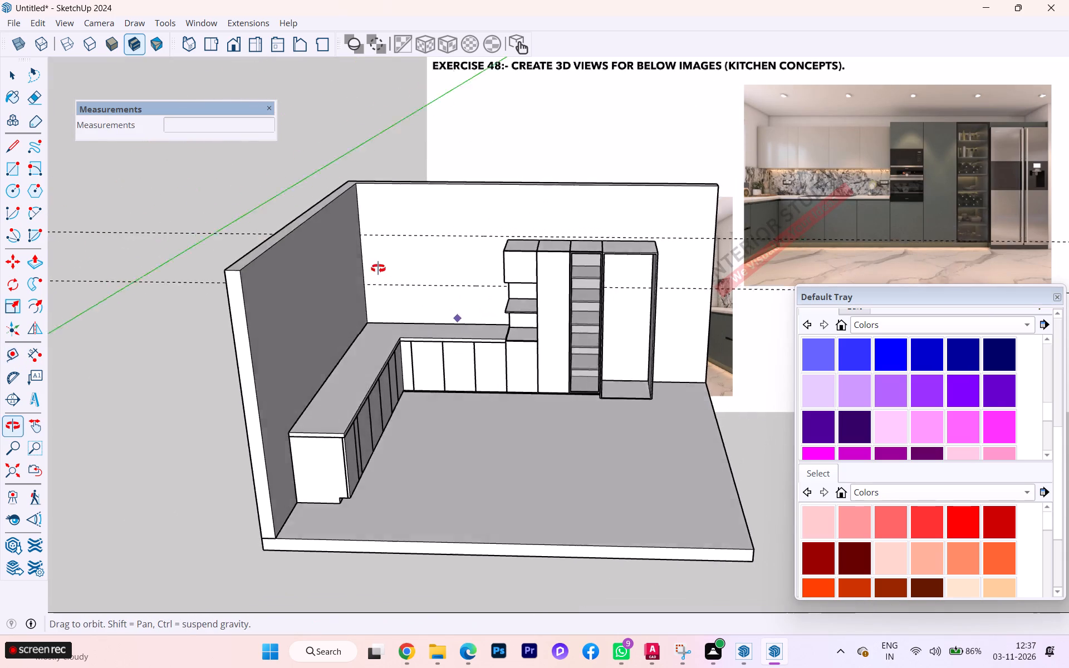
{"action": "middle_click_drag", "start_coordinate": [378, 268], "coordinate": [376, 267]}
{"action": "scroll", "coordinate": [383, 225], "scroll_direction": "up", "scroll_amount": 3}
{"action": "scroll", "coordinate": [383, 225], "scroll_direction": "down", "scroll_amount": 1}
{"action": "scroll", "coordinate": [336, 396], "scroll_direction": "up", "scroll_amount": 2}
{"action": "scroll", "coordinate": [334, 395], "scroll_direction": "down", "scroll_amount": 1}
{"action": "scroll", "coordinate": [334, 395], "scroll_direction": "up", "scroll_amount": 4}
{"action": "scroll", "coordinate": [334, 395], "scroll_direction": "down", "scroll_amount": 1}
{"action": "scroll", "coordinate": [334, 395], "scroll_direction": "up", "scroll_amount": 2}
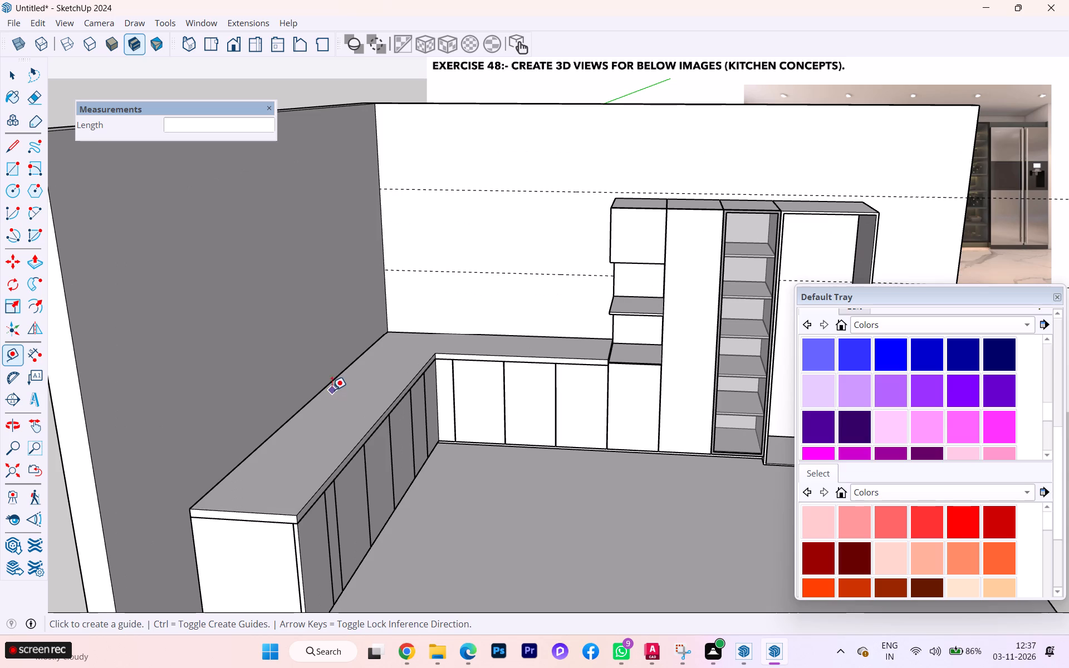
{"action": "left_click", "coordinate": [332, 380]}
{"action": "left_click", "coordinate": [388, 268]}
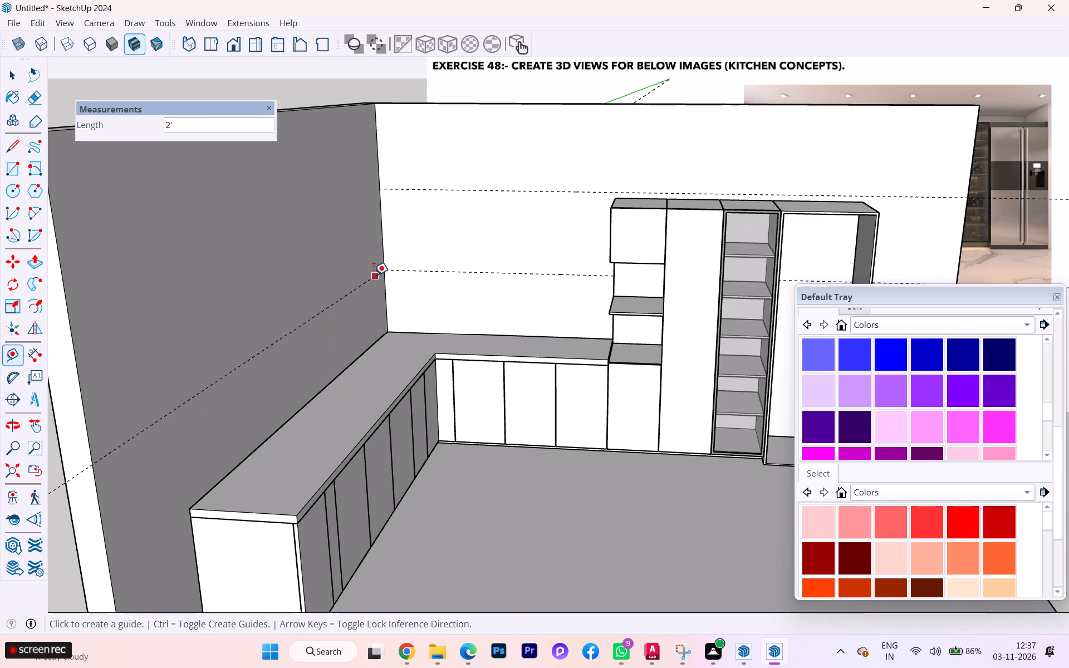
Place an upper side-wall guide about 2' 6" above the lower one, meeting the back wall's upper guide at the corner.
{"action": "left_click", "coordinate": [372, 276]}
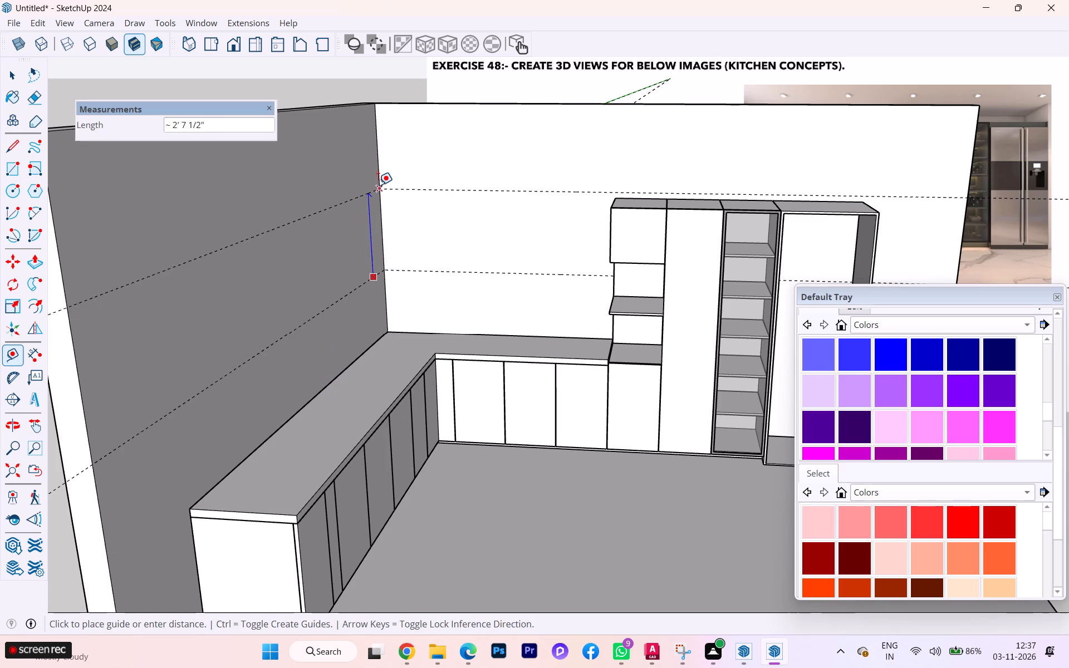
{"action": "scroll", "coordinate": [385, 186], "scroll_direction": "up", "scroll_amount": 7}
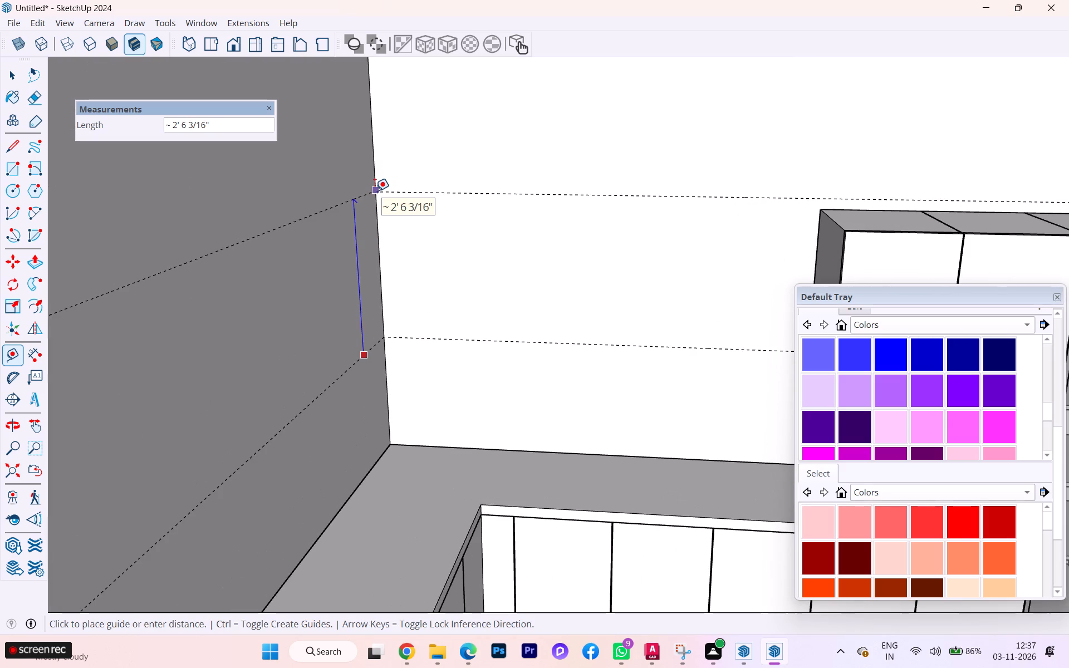
{"action": "left_click", "coordinate": [374, 190]}
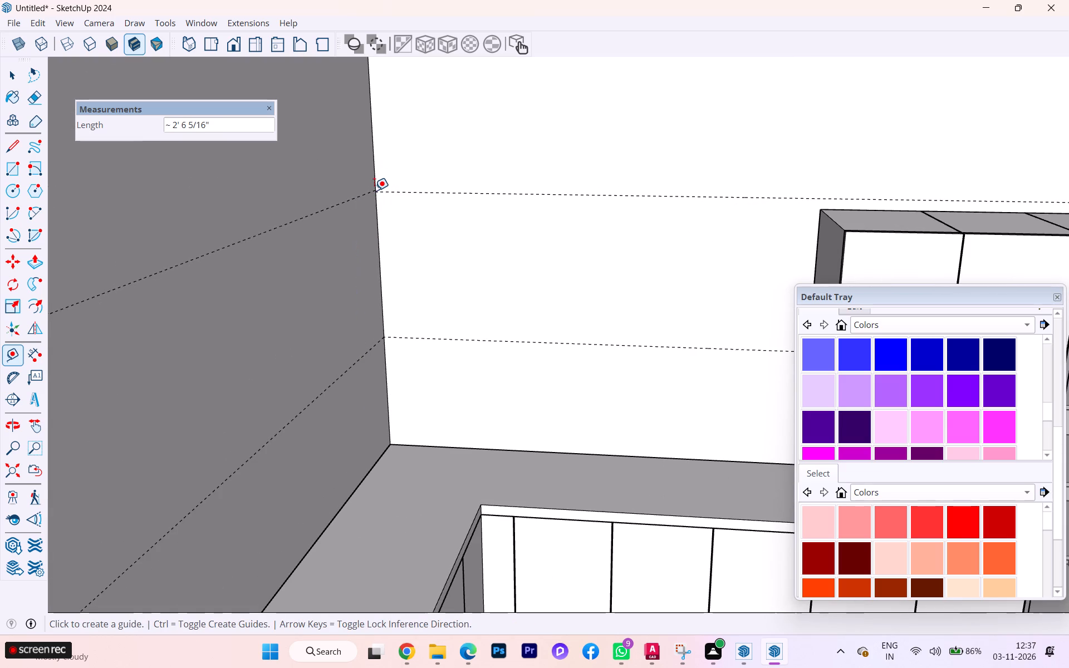
Place a vertical guide on the side wall at the free end of the worktop, in line with the end cabinet's rear edge.
{"action": "scroll", "coordinate": [404, 170], "scroll_direction": "down", "scroll_amount": 9}
{"action": "scroll", "coordinate": [393, 191], "scroll_direction": "up", "scroll_amount": 1}
{"action": "scroll", "coordinate": [391, 192], "scroll_direction": "down", "scroll_amount": 13}
{"action": "scroll", "coordinate": [413, 216], "scroll_direction": "up", "scroll_amount": 1}
{"action": "middle_click_drag", "start_coordinate": [328, 222], "coordinate": [87, 273]}
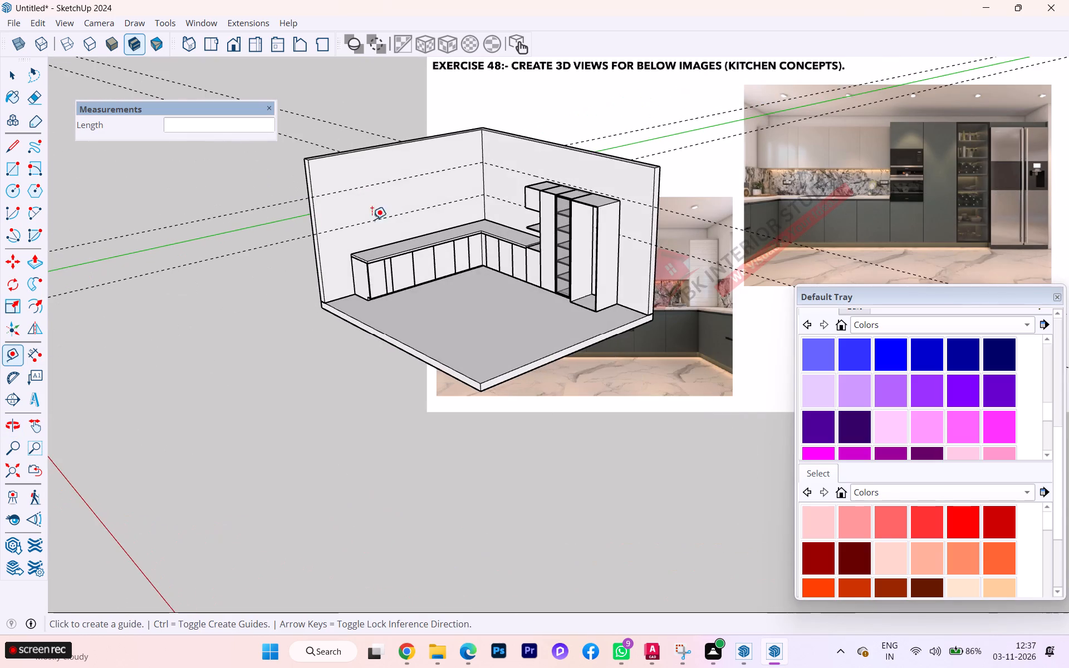
{"action": "scroll", "coordinate": [386, 217], "scroll_direction": "up", "scroll_amount": 5}
{"action": "scroll", "coordinate": [391, 213], "scroll_direction": "down", "scroll_amount": 2}
{"action": "scroll", "coordinate": [391, 213], "scroll_direction": "up", "scroll_amount": 4}
{"action": "scroll", "coordinate": [314, 283], "scroll_direction": "up", "scroll_amount": 7}
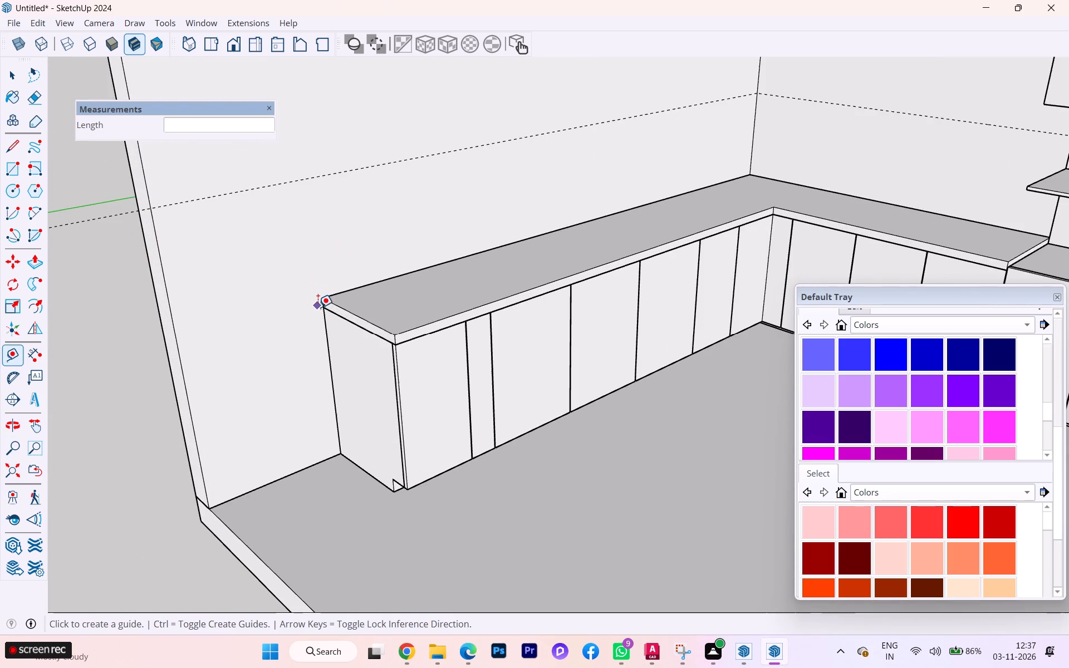
{"action": "left_click", "coordinate": [323, 313]}
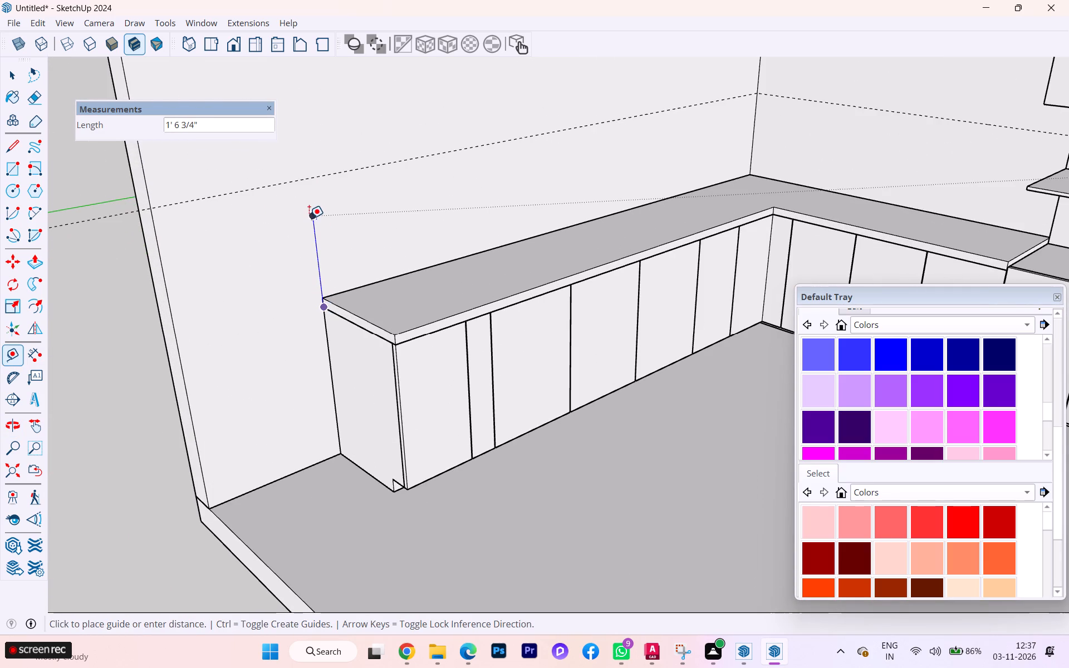
{"action": "key", "text": "Escape"}
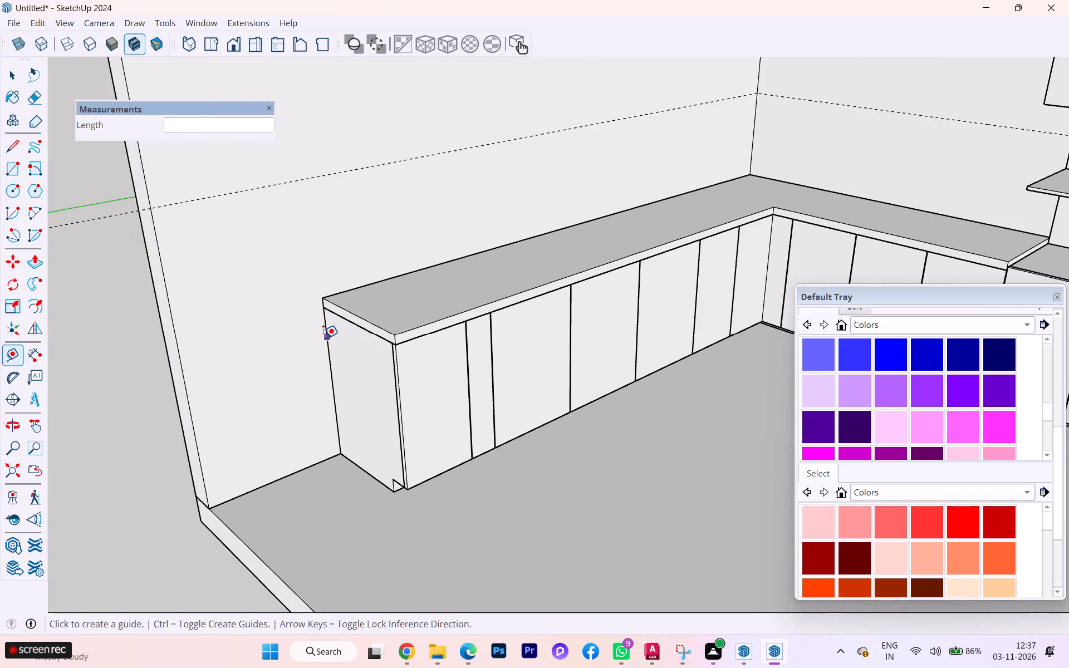
{"action": "left_click", "coordinate": [323, 335]}
{"action": "left_click", "coordinate": [321, 308]}
Examine the guide layout on both walls from overall and closer views alongside the reference kitchen images.
{"action": "scroll", "coordinate": [322, 258], "scroll_direction": "down", "scroll_amount": 8}
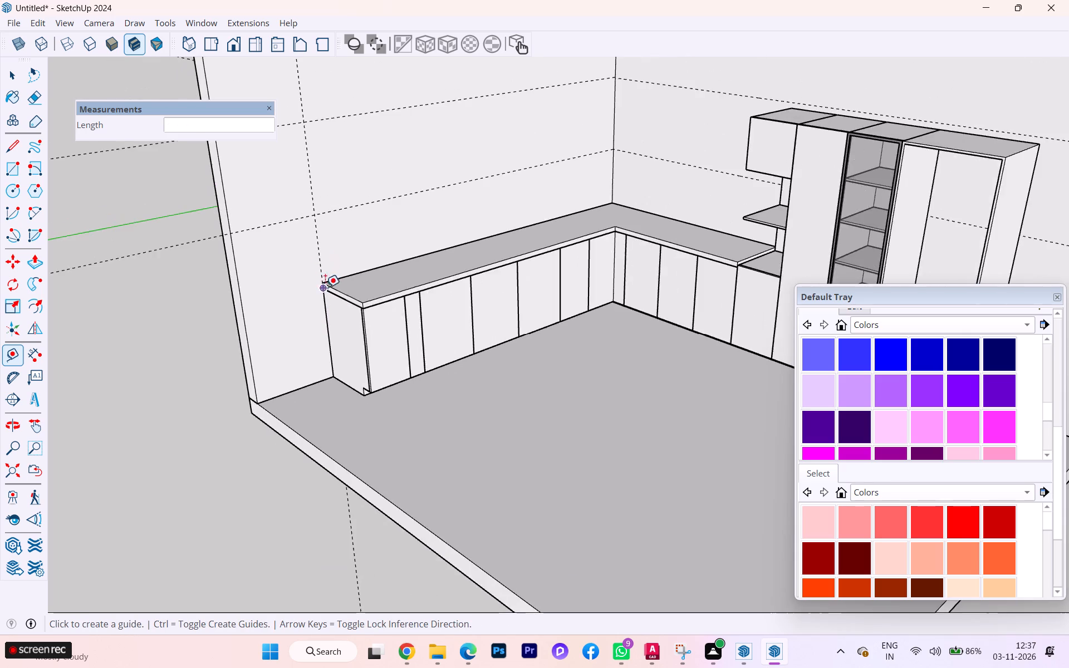
{"action": "scroll", "coordinate": [325, 287], "scroll_direction": "down", "scroll_amount": 4}
{"action": "scroll", "coordinate": [398, 267], "scroll_direction": "up", "scroll_amount": 9}
{"action": "scroll", "coordinate": [401, 267], "scroll_direction": "down", "scroll_amount": 1}
{"action": "scroll", "coordinate": [401, 269], "scroll_direction": "up", "scroll_amount": 1}
{"action": "scroll", "coordinate": [239, 356], "scroll_direction": "down", "scroll_amount": 3}
{"action": "scroll", "coordinate": [205, 374], "scroll_direction": "up", "scroll_amount": 2}
{"action": "scroll", "coordinate": [158, 396], "scroll_direction": "down", "scroll_amount": 3}
{"action": "scroll", "coordinate": [140, 404], "scroll_direction": "up", "scroll_amount": 1}
{"action": "scroll", "coordinate": [140, 404], "scroll_direction": "down", "scroll_amount": 8}
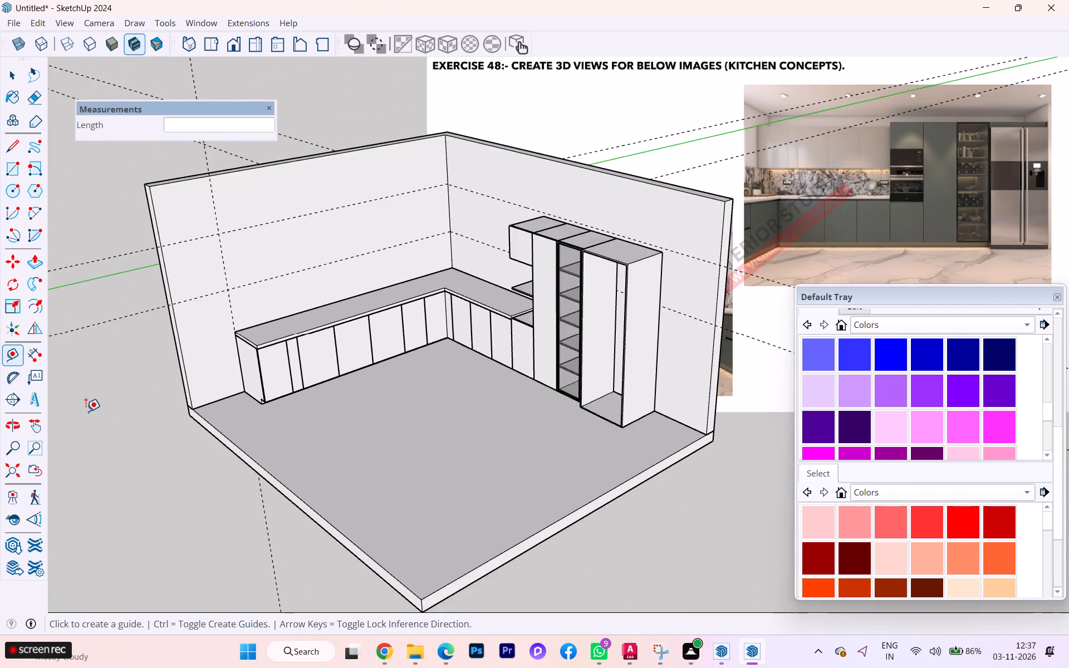
{"action": "scroll", "coordinate": [86, 411], "scroll_direction": "down", "scroll_amount": 4}
{"action": "scroll", "coordinate": [359, 435], "scroll_direction": "down", "scroll_amount": 3}
{"action": "scroll", "coordinate": [154, 432], "scroll_direction": "down", "scroll_amount": 2}
{"action": "scroll", "coordinate": [154, 432], "scroll_direction": "up", "scroll_amount": 6}
{"action": "scroll", "coordinate": [154, 431], "scroll_direction": "down", "scroll_amount": 5}
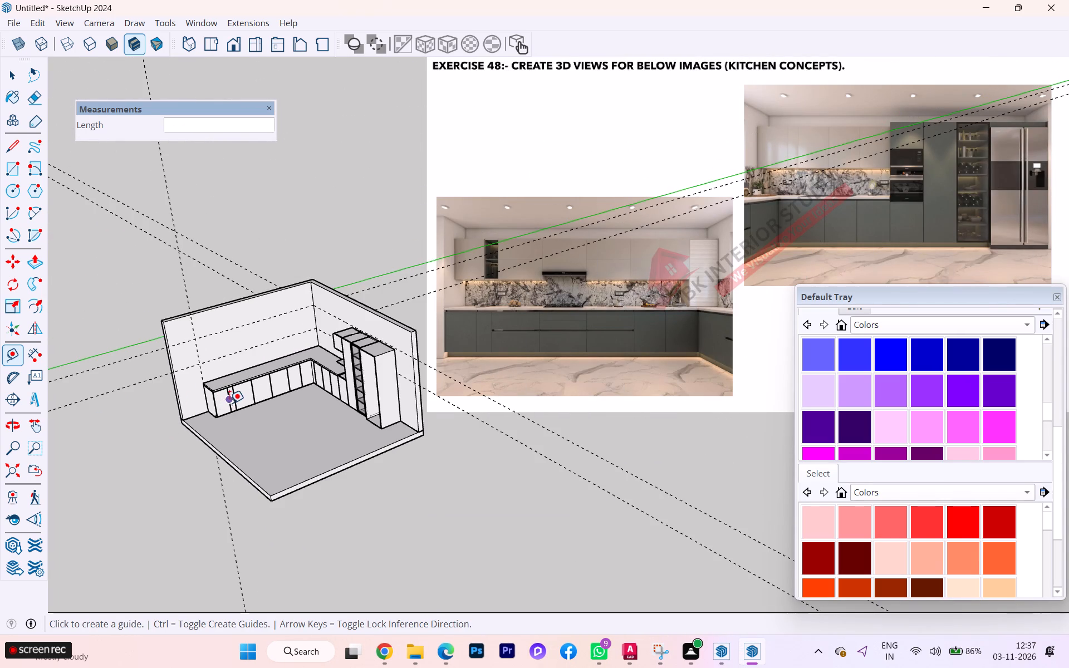
{"action": "scroll", "coordinate": [297, 382], "scroll_direction": "up", "scroll_amount": 4}
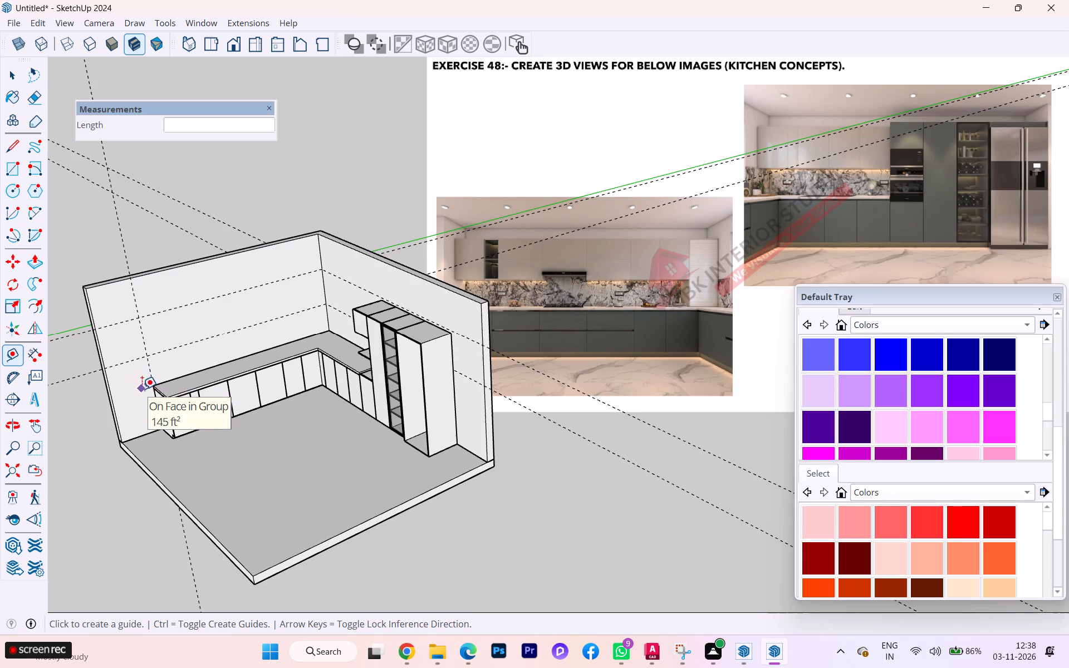
{"action": "scroll", "coordinate": [155, 394], "scroll_direction": "up", "scroll_amount": 3}
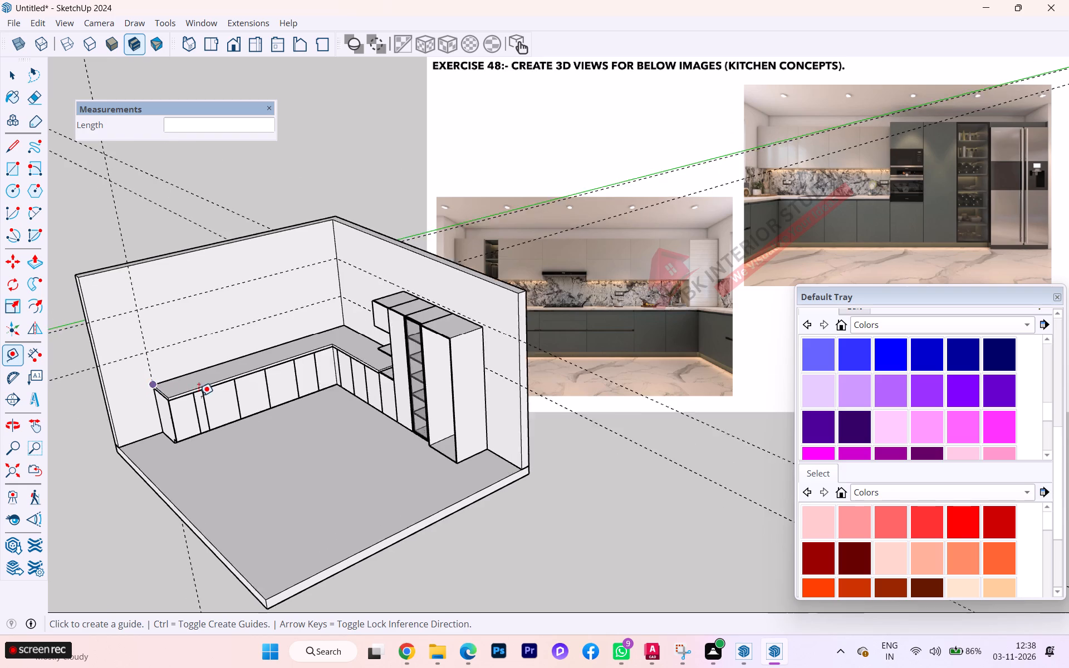
{"action": "scroll", "coordinate": [199, 396], "scroll_direction": "up", "scroll_amount": 2}
{"action": "scroll", "coordinate": [207, 401], "scroll_direction": "down", "scroll_amount": 1}
{"action": "scroll", "coordinate": [207, 401], "scroll_direction": "up", "scroll_amount": 17}
{"action": "scroll", "coordinate": [129, 414], "scroll_direction": "down", "scroll_amount": 2}
{"action": "scroll", "coordinate": [104, 416], "scroll_direction": "up", "scroll_amount": 1}
{"action": "scroll", "coordinate": [101, 416], "scroll_direction": "down", "scroll_amount": 2}
{"action": "scroll", "coordinate": [94, 417], "scroll_direction": "up", "scroll_amount": 4}
{"action": "scroll", "coordinate": [92, 417], "scroll_direction": "down", "scroll_amount": 4}
{"action": "scroll", "coordinate": [90, 418], "scroll_direction": "up", "scroll_amount": 1}
{"action": "scroll", "coordinate": [89, 418], "scroll_direction": "down", "scroll_amount": 4}
{"action": "scroll", "coordinate": [81, 411], "scroll_direction": "up", "scroll_amount": 2}
{"action": "scroll", "coordinate": [80, 411], "scroll_direction": "down", "scroll_amount": 2}
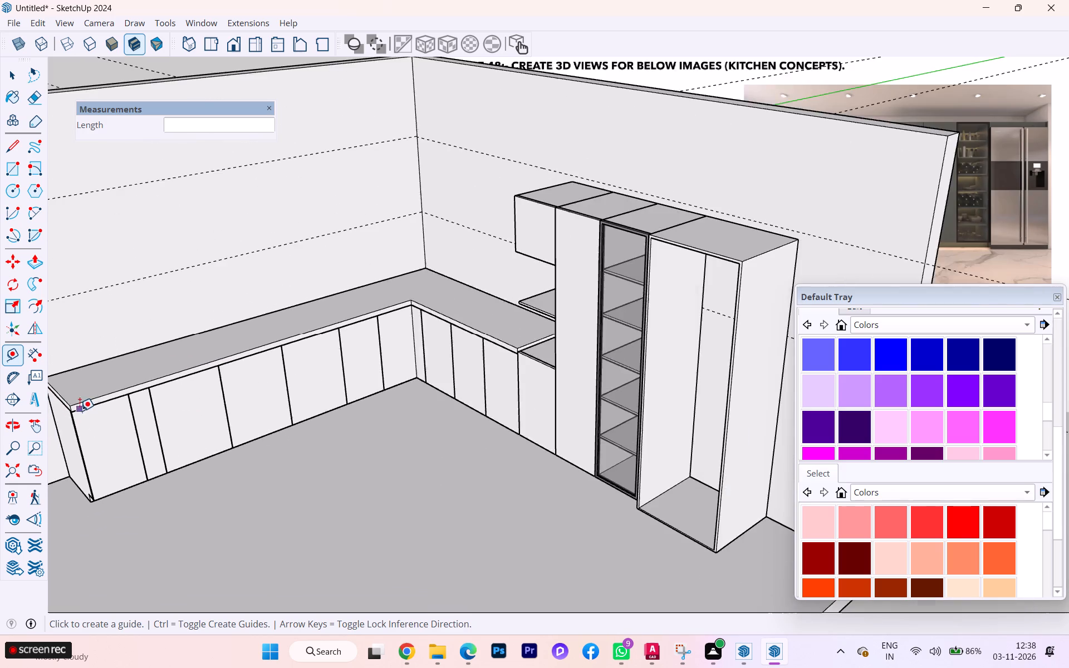
{"action": "scroll", "coordinate": [66, 414], "scroll_direction": "down", "scroll_amount": 4}
{"action": "scroll", "coordinate": [65, 415], "scroll_direction": "up", "scroll_amount": 6}
{"action": "scroll", "coordinate": [65, 415], "scroll_direction": "down", "scroll_amount": 1}
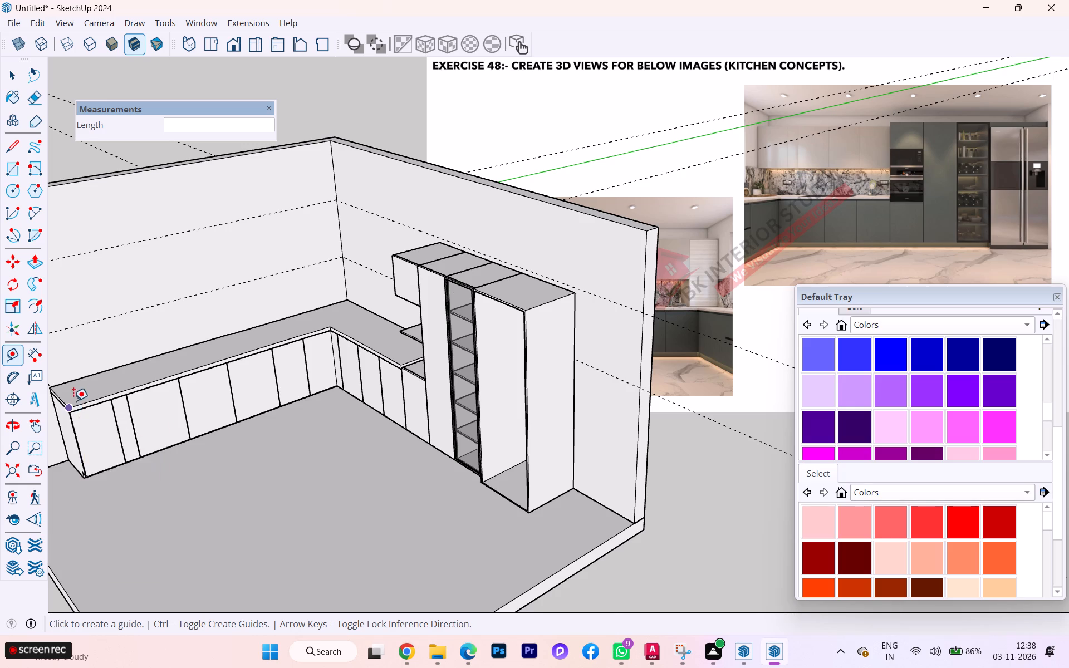
Examine the base cabinet door divisions and worktop edge along the side-wall run up close.
{"action": "scroll", "coordinate": [75, 391], "scroll_direction": "up", "scroll_amount": 7}
{"action": "scroll", "coordinate": [91, 410], "scroll_direction": "down", "scroll_amount": 3}
{"action": "scroll", "coordinate": [91, 410], "scroll_direction": "up", "scroll_amount": 3}
{"action": "scroll", "coordinate": [91, 410], "scroll_direction": "down", "scroll_amount": 1}
{"action": "scroll", "coordinate": [91, 410], "scroll_direction": "up", "scroll_amount": 8}
{"action": "scroll", "coordinate": [86, 416], "scroll_direction": "down", "scroll_amount": 1}
{"action": "scroll", "coordinate": [86, 416], "scroll_direction": "up", "scroll_amount": 3}
{"action": "scroll", "coordinate": [84, 410], "scroll_direction": "down", "scroll_amount": 1}
{"action": "scroll", "coordinate": [85, 410], "scroll_direction": "up", "scroll_amount": 3}
{"action": "scroll", "coordinate": [89, 405], "scroll_direction": "down", "scroll_amount": 1}
{"action": "scroll", "coordinate": [89, 405], "scroll_direction": "up", "scroll_amount": 3}
{"action": "scroll", "coordinate": [204, 387], "scroll_direction": "up", "scroll_amount": 2}
{"action": "scroll", "coordinate": [206, 387], "scroll_direction": "down", "scroll_amount": 1}
{"action": "scroll", "coordinate": [207, 387], "scroll_direction": "up", "scroll_amount": 7}
{"action": "scroll", "coordinate": [232, 391], "scroll_direction": "down", "scroll_amount": 1}
{"action": "scroll", "coordinate": [232, 391], "scroll_direction": "up", "scroll_amount": 3}
{"action": "scroll", "coordinate": [404, 382], "scroll_direction": "down", "scroll_amount": 2}
{"action": "scroll", "coordinate": [406, 382], "scroll_direction": "up", "scroll_amount": 1}
{"action": "scroll", "coordinate": [413, 381], "scroll_direction": "down", "scroll_amount": 1}
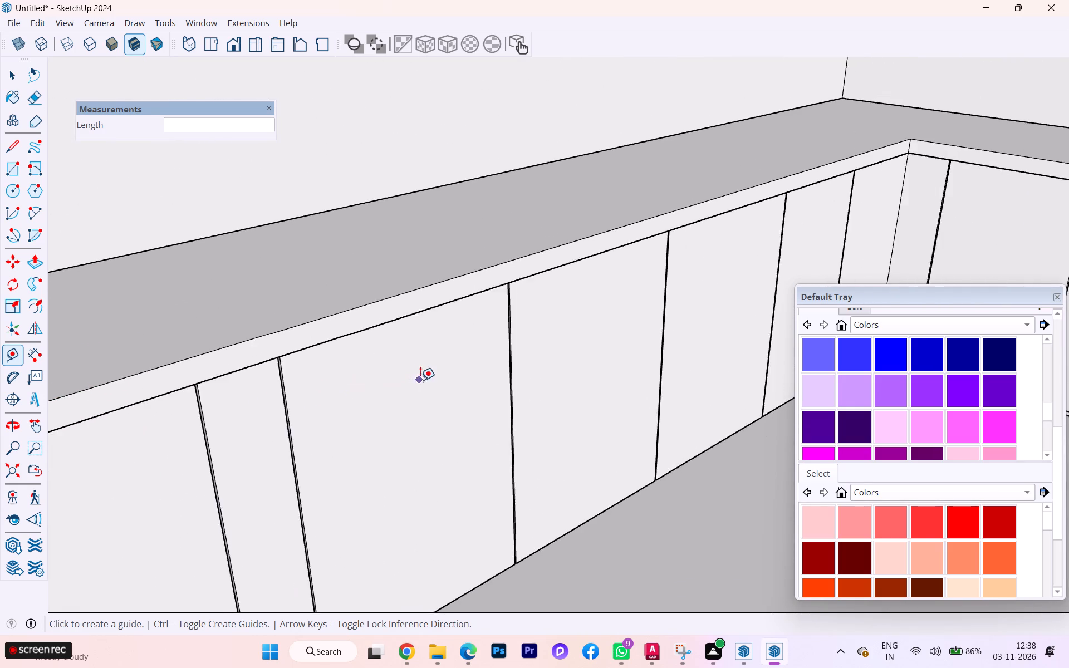
Examine the side-wall base cabinet run and worktop end in relation to the wall guides, from close up to an overall view.
{"action": "scroll", "coordinate": [423, 380], "scroll_direction": "down", "scroll_amount": 1}
{"action": "scroll", "coordinate": [423, 380], "scroll_direction": "up", "scroll_amount": 2}
{"action": "scroll", "coordinate": [424, 381], "scroll_direction": "down", "scroll_amount": 2}
{"action": "scroll", "coordinate": [329, 404], "scroll_direction": "down", "scroll_amount": 2}
{"action": "scroll", "coordinate": [310, 407], "scroll_direction": "up", "scroll_amount": 1}
{"action": "scroll", "coordinate": [303, 409], "scroll_direction": "down", "scroll_amount": 4}
{"action": "scroll", "coordinate": [272, 412], "scroll_direction": "up", "scroll_amount": 1}
{"action": "scroll", "coordinate": [271, 412], "scroll_direction": "down", "scroll_amount": 1}
{"action": "scroll", "coordinate": [218, 392], "scroll_direction": "up", "scroll_amount": 3}
{"action": "scroll", "coordinate": [218, 391], "scroll_direction": "down", "scroll_amount": 2}
{"action": "scroll", "coordinate": [218, 391], "scroll_direction": "up", "scroll_amount": 1}
{"action": "scroll", "coordinate": [218, 390], "scroll_direction": "down", "scroll_amount": 1}
{"action": "scroll", "coordinate": [218, 390], "scroll_direction": "up", "scroll_amount": 2}
{"action": "scroll", "coordinate": [165, 420], "scroll_direction": "down", "scroll_amount": 3}
{"action": "middle_click_drag", "start_coordinate": [149, 420], "coordinate": [464, 344]}
{"action": "scroll", "coordinate": [399, 348], "scroll_direction": "down", "scroll_amount": 6}
{"action": "scroll", "coordinate": [389, 352], "scroll_direction": "up", "scroll_amount": 1}
{"action": "scroll", "coordinate": [388, 352], "scroll_direction": "down", "scroll_amount": 2}
{"action": "scroll", "coordinate": [289, 363], "scroll_direction": "down", "scroll_amount": 2}
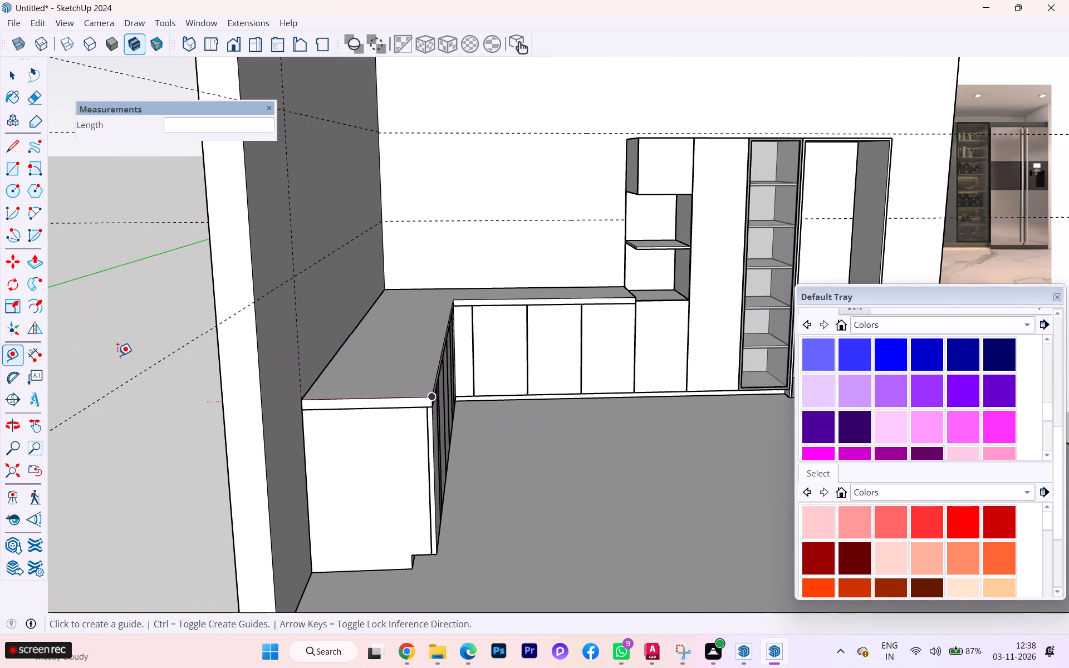
Draw a rectangle about 2' 6" by 12' 1" on the side wall between the two horizontal guides, from the vertical guide to the corner.
{"action": "left_click", "coordinate": [16, 76]}
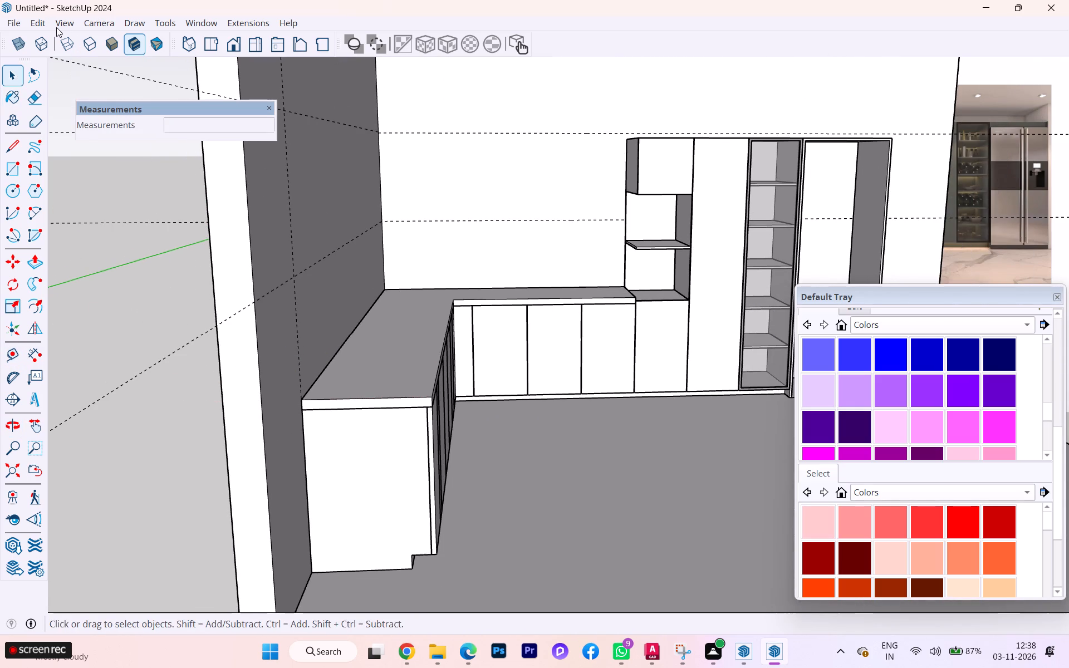
{"action": "scroll", "coordinate": [304, 239], "scroll_direction": "down", "scroll_amount": 4}
{"action": "middle_click_drag", "start_coordinate": [318, 256], "coordinate": [48, 339]}
{"action": "scroll", "coordinate": [124, 280], "scroll_direction": "down", "scroll_amount": 1}
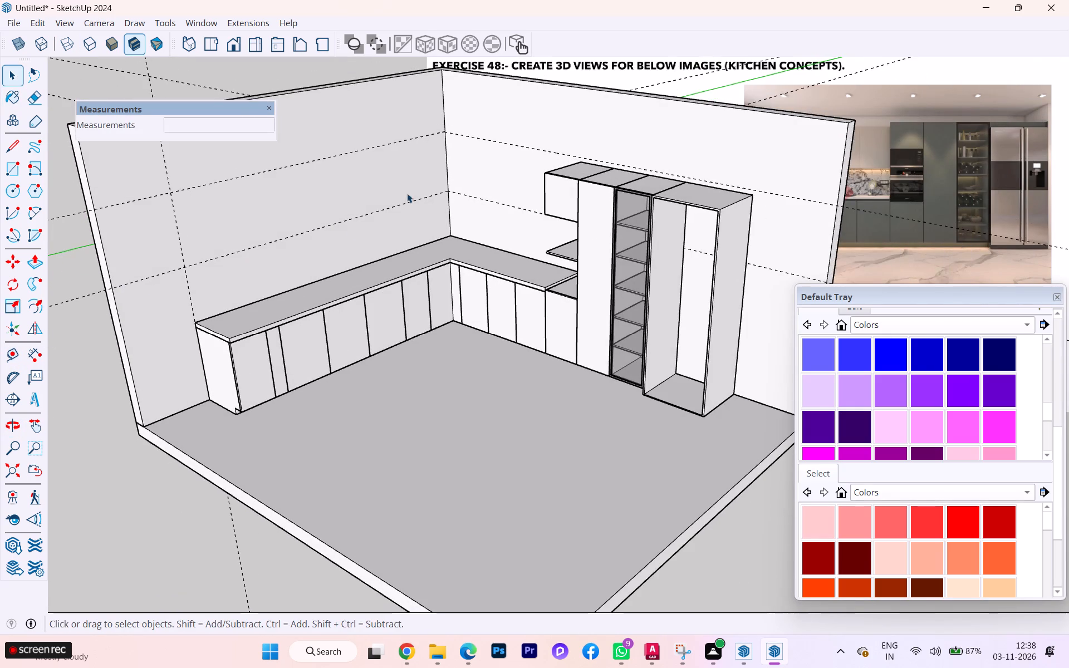
{"action": "scroll", "coordinate": [429, 208], "scroll_direction": "down", "scroll_amount": 3}
{"action": "scroll", "coordinate": [288, 160], "scroll_direction": "up", "scroll_amount": 4}
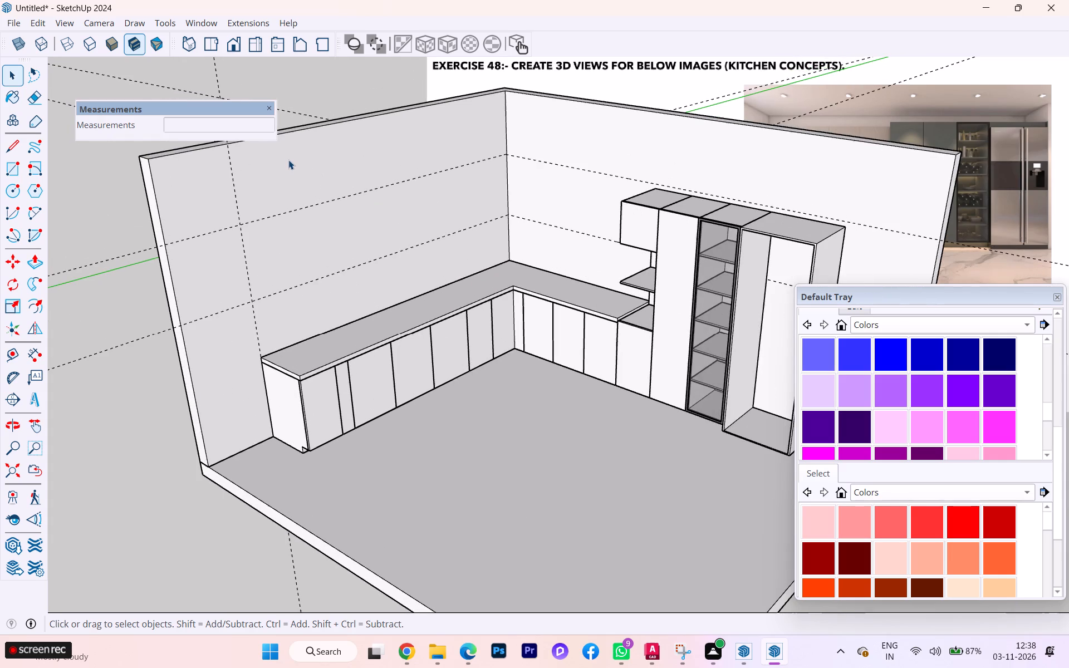
{"action": "scroll", "coordinate": [262, 183], "scroll_direction": "up", "scroll_amount": 3}
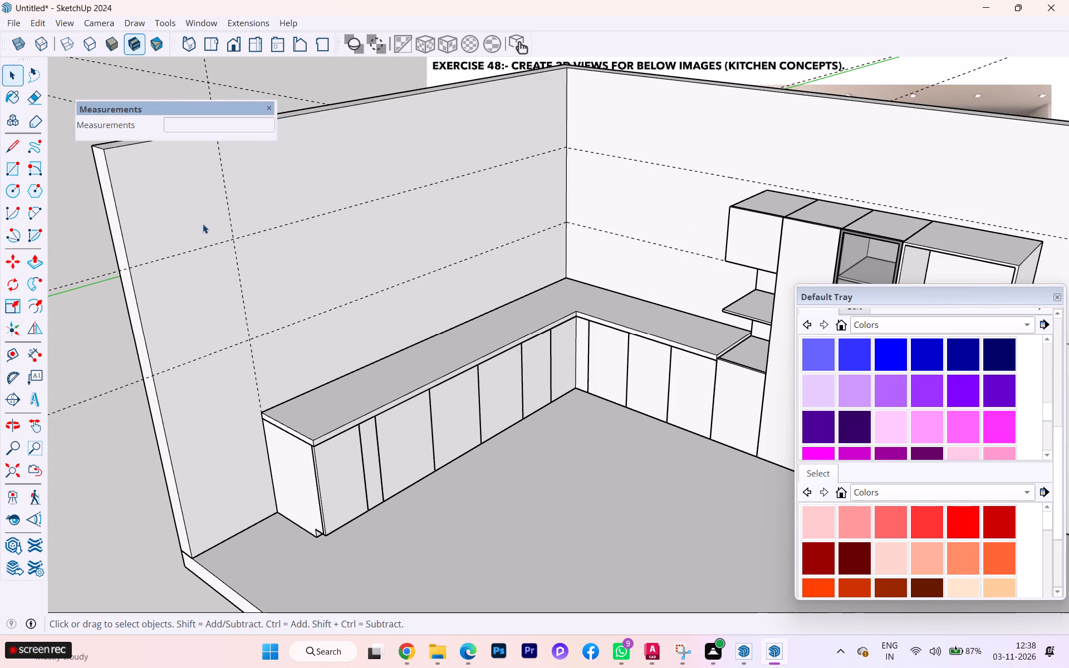
{"action": "key", "text": "r"}
{"action": "scroll", "coordinate": [221, 244], "scroll_direction": "up", "scroll_amount": 6}
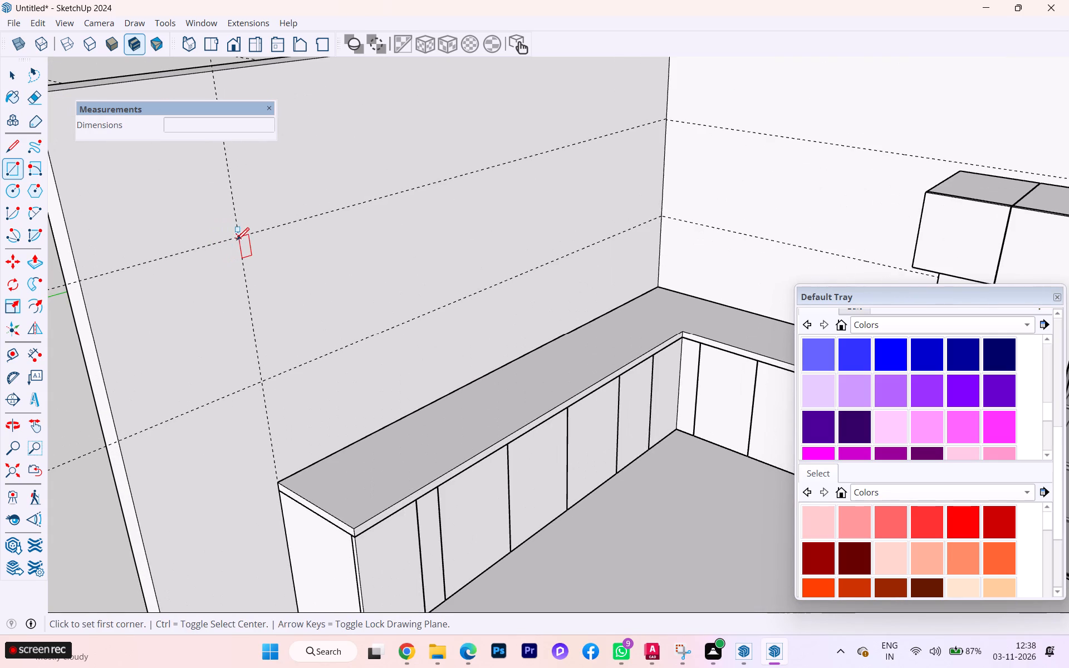
{"action": "left_click", "coordinate": [237, 240]}
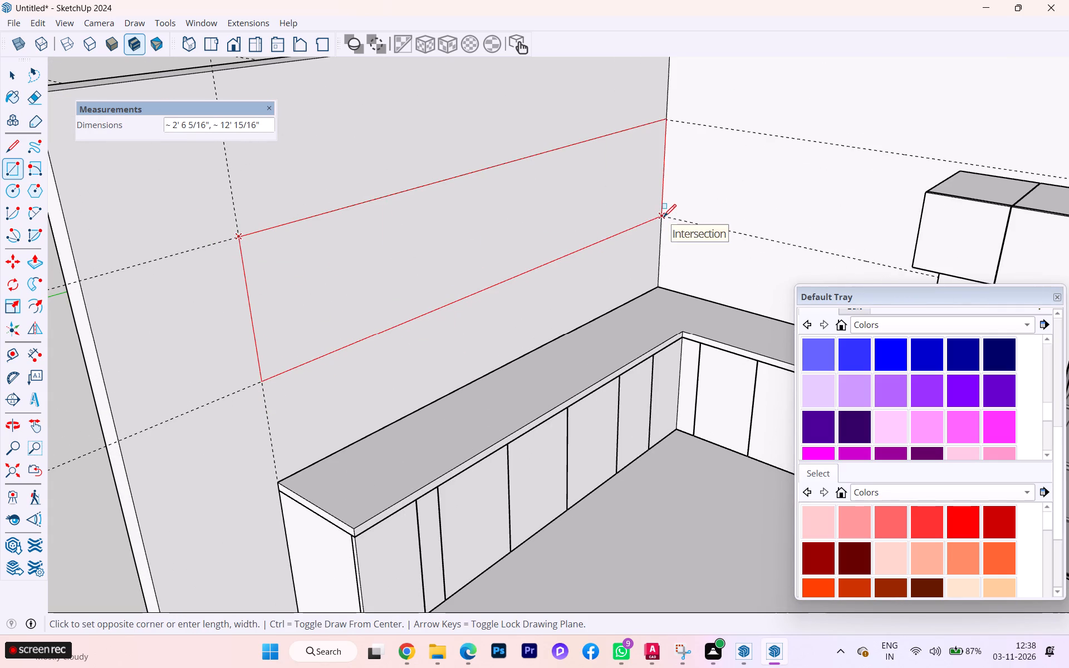
{"action": "left_click", "coordinate": [664, 217]}
{"action": "key", "text": "space"}
Extrude the side-wall rectangle 16" out from the wall with Push/Pull to form the upper cabinet block.
{"action": "left_click", "coordinate": [19, 75]}
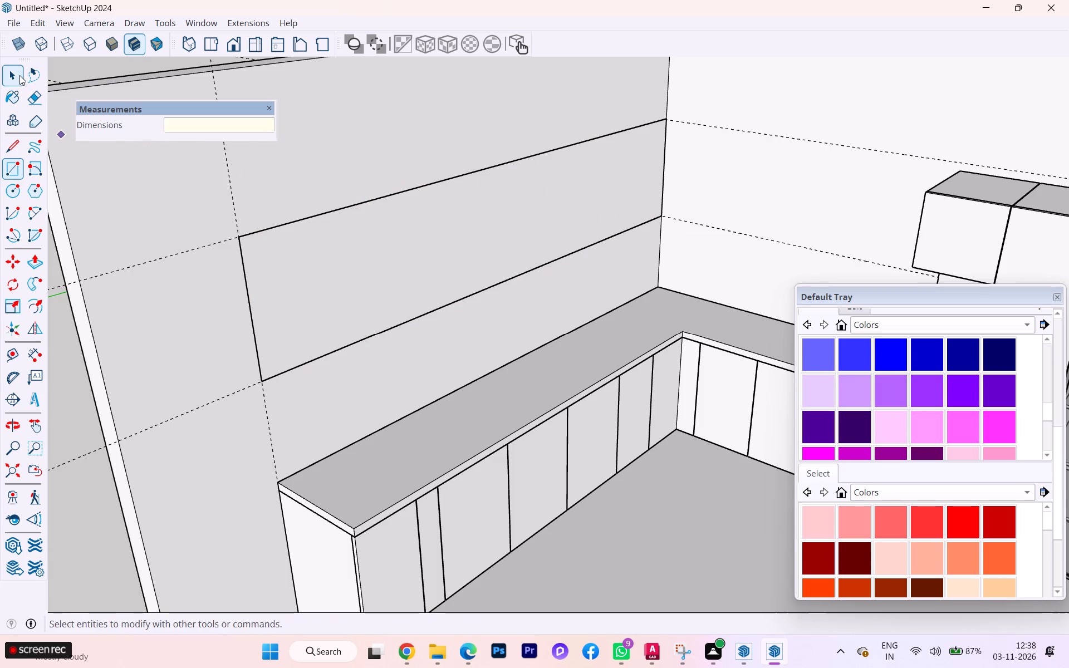
{"action": "triple_click", "coordinate": [474, 262]}
{"action": "right_click", "coordinate": [472, 259]}
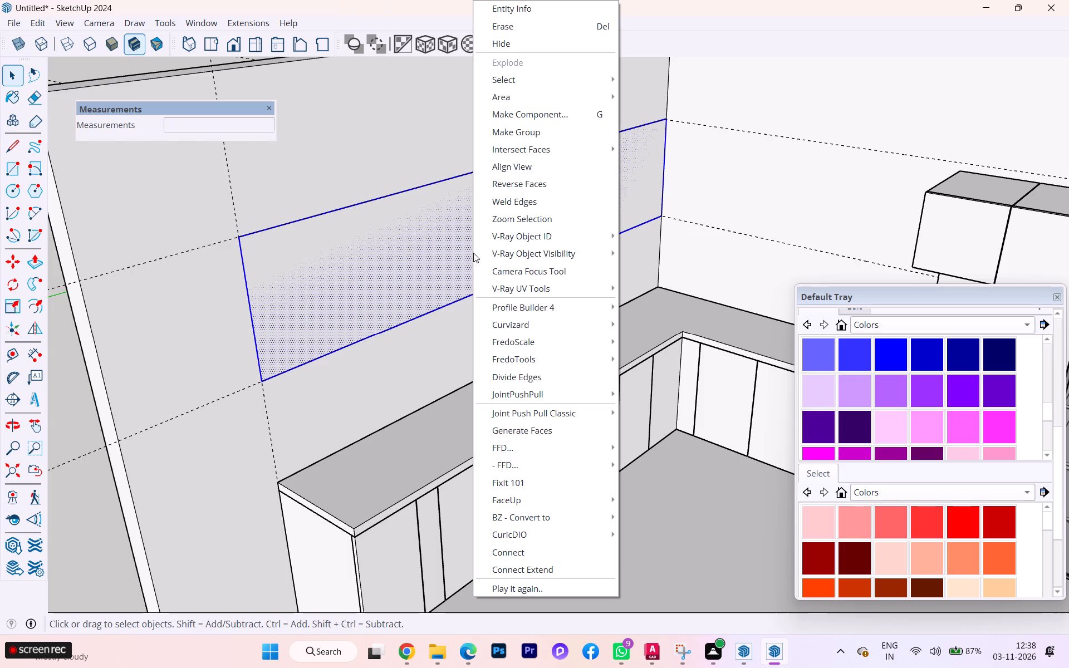
{"action": "key", "text": "p"}
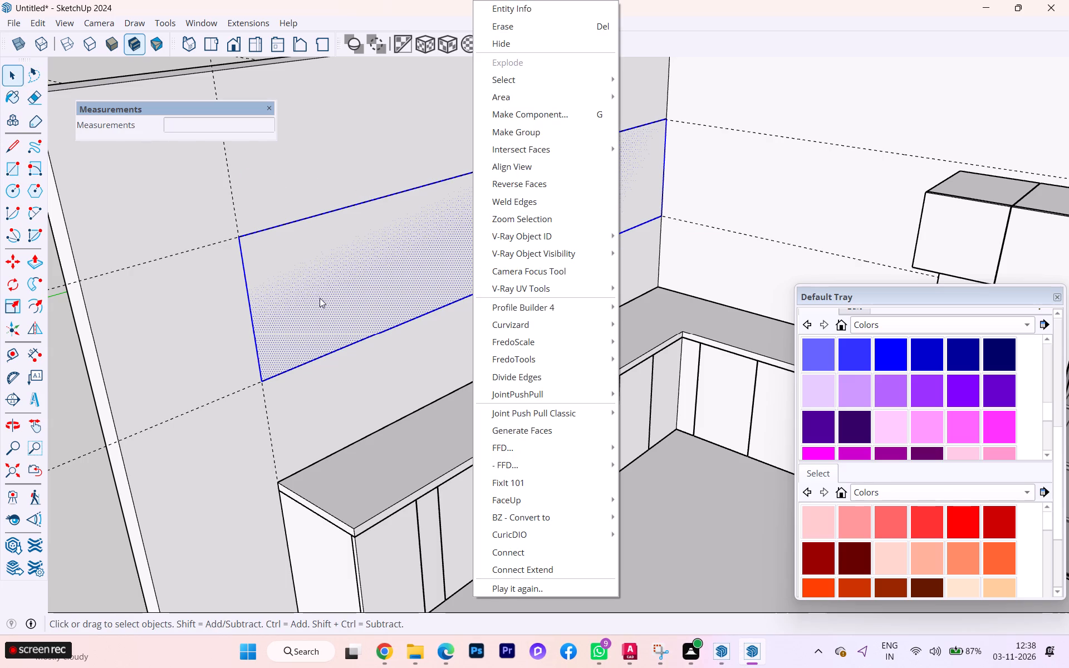
{"action": "left_click", "coordinate": [300, 301]}
{"action": "key", "text": "p"}
{"action": "left_click", "coordinate": [291, 303]}
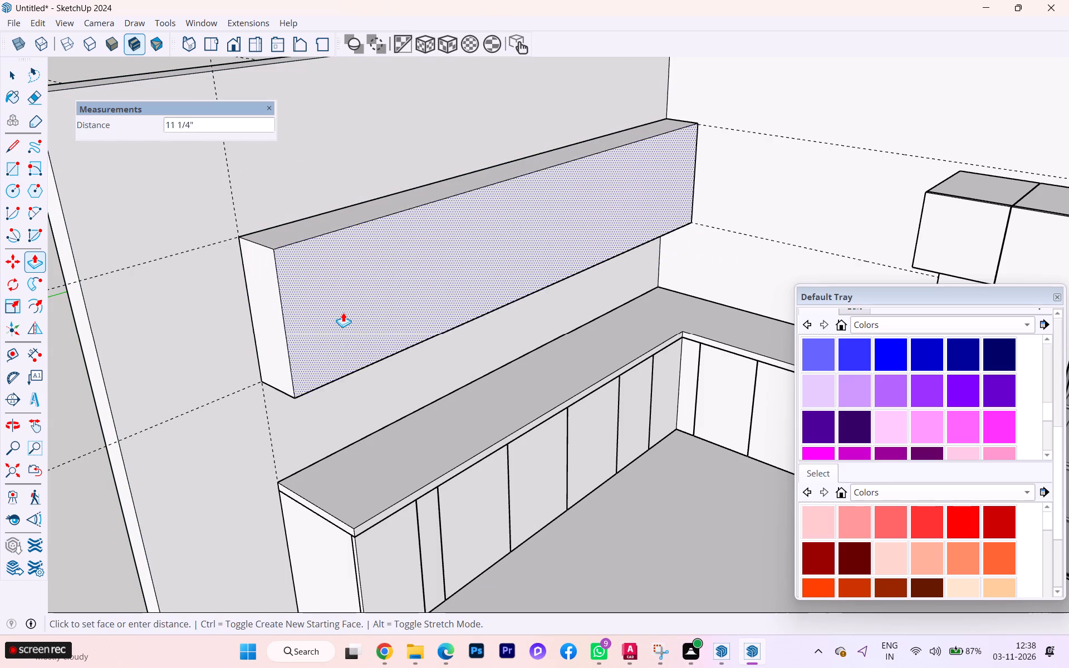
{"action": "type", "text": "16"}
{"action": "key", "text": "Return"}
Examine the upper cabinet block from several angles against the worktop, base cabinets, tall units and reference kitchen images.
{"action": "scroll", "coordinate": [354, 424], "scroll_direction": "down", "scroll_amount": 3}
{"action": "middle_click_drag", "start_coordinate": [369, 414], "coordinate": [522, 409]}
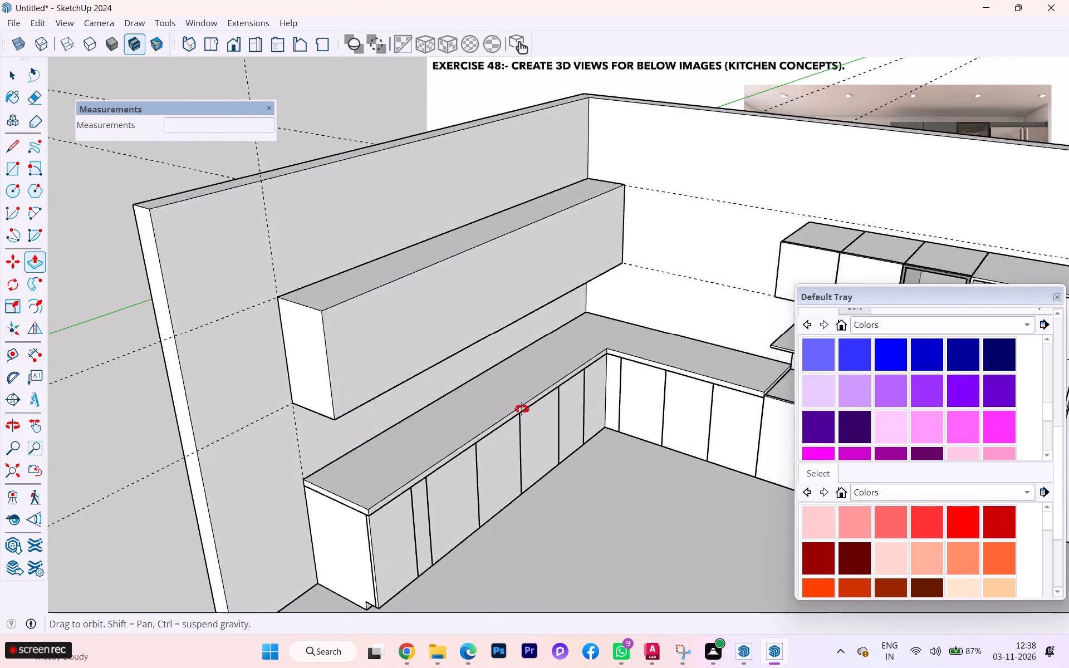
{"action": "middle_click_drag", "start_coordinate": [522, 409], "coordinate": [470, 396]}
{"action": "scroll", "coordinate": [351, 334], "scroll_direction": "down", "scroll_amount": 6}
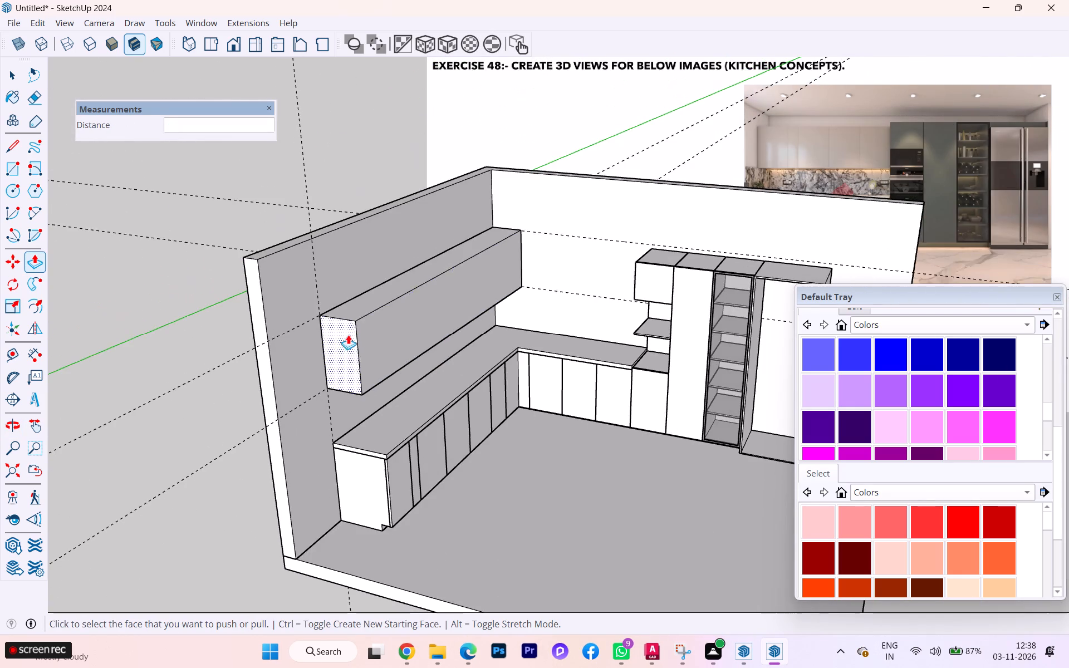
{"action": "middle_click_drag", "start_coordinate": [374, 332], "coordinate": [328, 317]}
{"action": "scroll", "coordinate": [432, 321], "scroll_direction": "up", "scroll_amount": 3}
{"action": "scroll", "coordinate": [432, 321], "scroll_direction": "down", "scroll_amount": 1}
{"action": "scroll", "coordinate": [432, 321], "scroll_direction": "up", "scroll_amount": 1}
{"action": "scroll", "coordinate": [432, 321], "scroll_direction": "down", "scroll_amount": 2}
{"action": "scroll", "coordinate": [432, 321], "scroll_direction": "up", "scroll_amount": 3}
{"action": "scroll", "coordinate": [424, 319], "scroll_direction": "down", "scroll_amount": 3}
{"action": "middle_click_drag", "start_coordinate": [415, 312], "coordinate": [414, 312]}
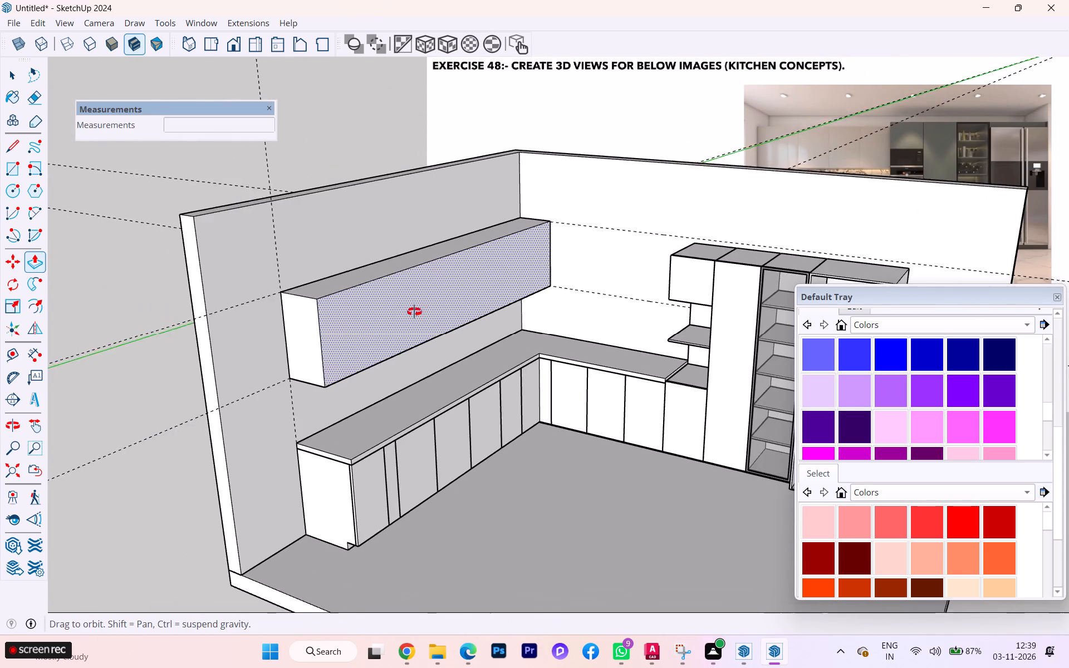
{"action": "middle_click_drag", "start_coordinate": [414, 312], "coordinate": [174, 215]}
{"action": "scroll", "coordinate": [349, 257], "scroll_direction": "up", "scroll_amount": 2}
{"action": "scroll", "coordinate": [356, 262], "scroll_direction": "down", "scroll_amount": 1}
{"action": "scroll", "coordinate": [356, 262], "scroll_direction": "up", "scroll_amount": 3}
{"action": "scroll", "coordinate": [357, 262], "scroll_direction": "down", "scroll_amount": 1}
{"action": "scroll", "coordinate": [357, 262], "scroll_direction": "up", "scroll_amount": 1}
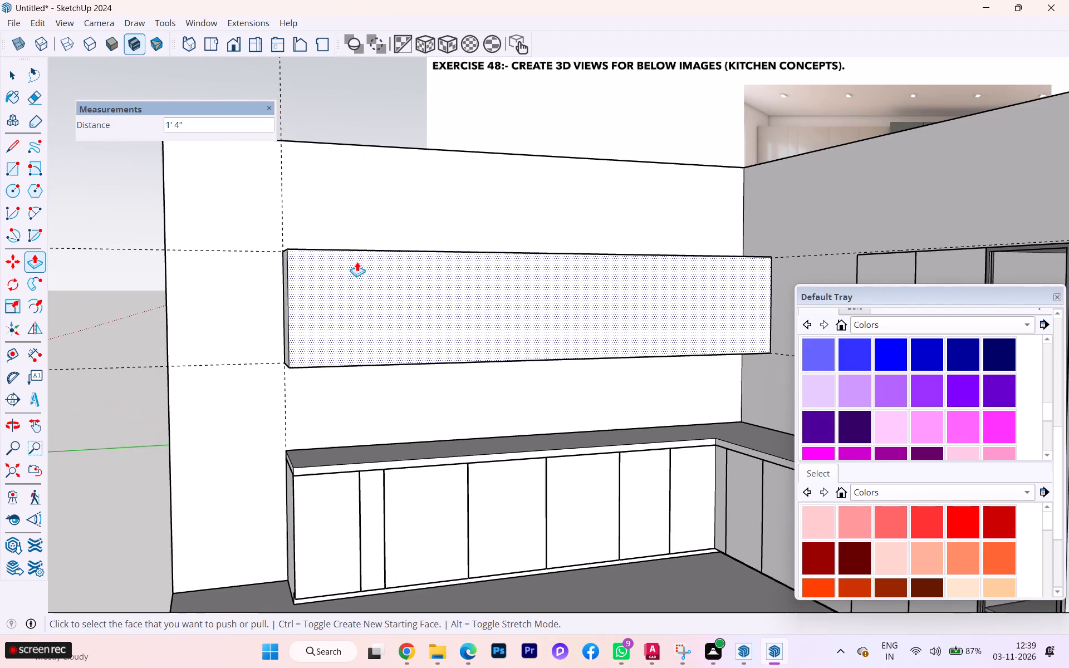
{"action": "scroll", "coordinate": [364, 301], "scroll_direction": "up", "scroll_amount": 4}
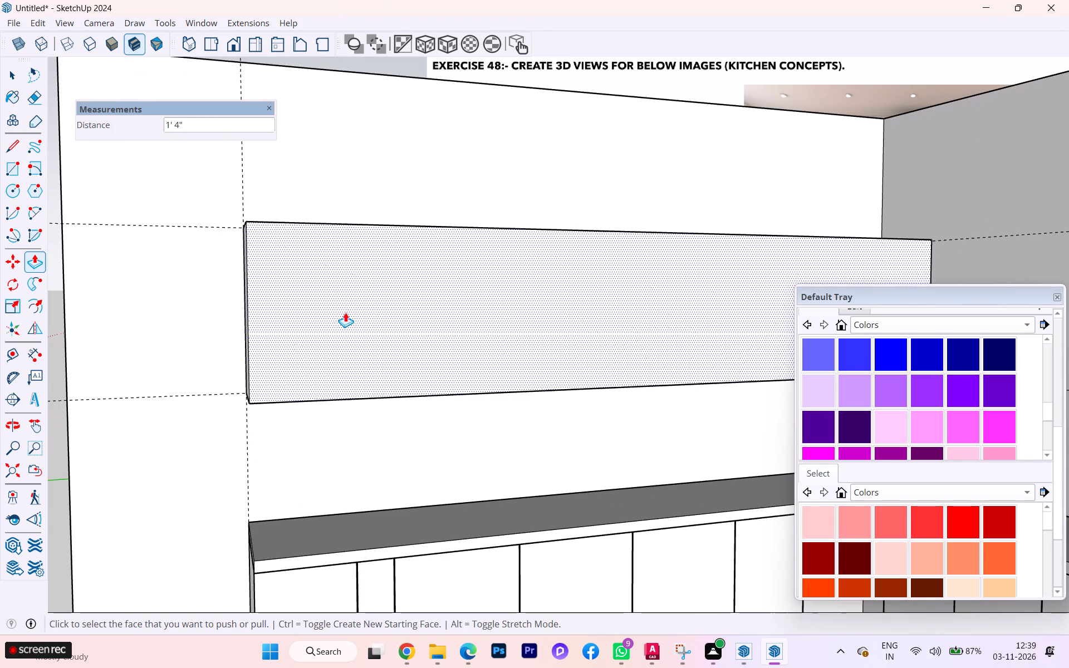
{"action": "scroll", "coordinate": [345, 312], "scroll_direction": "down", "scroll_amount": 4}
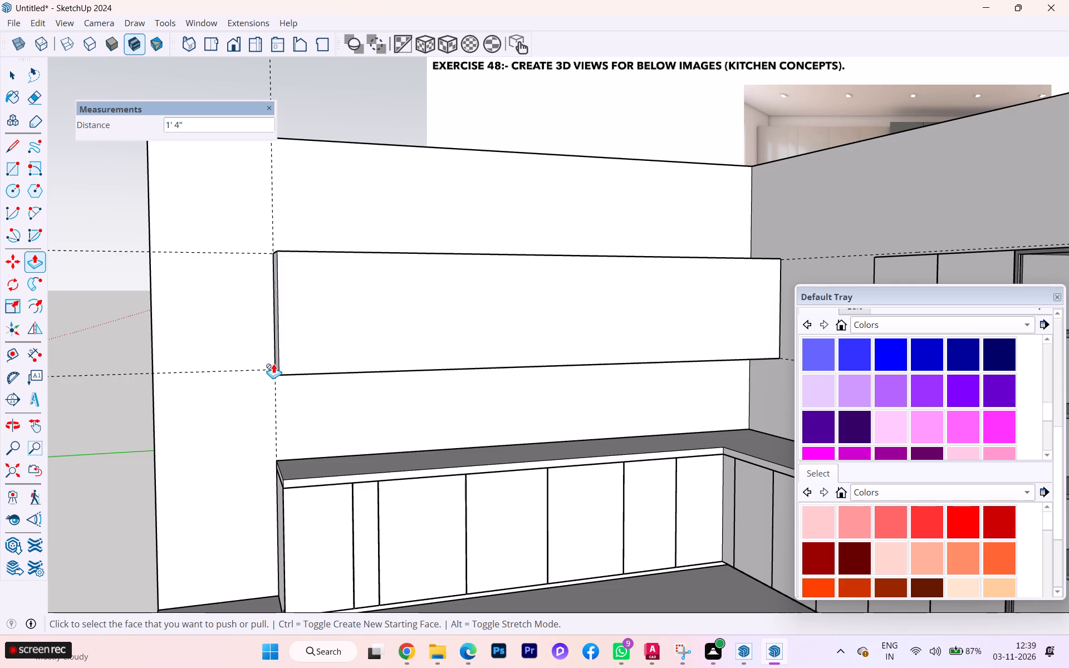
{"action": "scroll", "coordinate": [271, 362], "scroll_direction": "down", "scroll_amount": 5}
{"action": "scroll", "coordinate": [303, 322], "scroll_direction": "down", "scroll_amount": 3}
{"action": "middle_click_drag", "start_coordinate": [301, 326], "coordinate": [543, 365]}
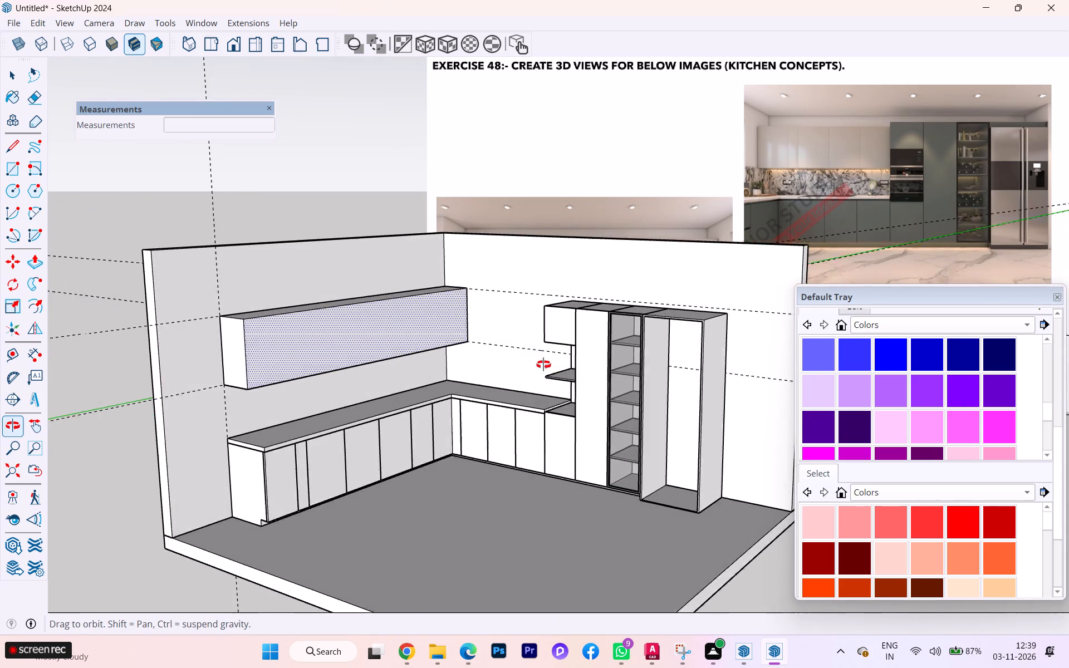
{"action": "middle_click_drag", "start_coordinate": [543, 365], "coordinate": [558, 365]}
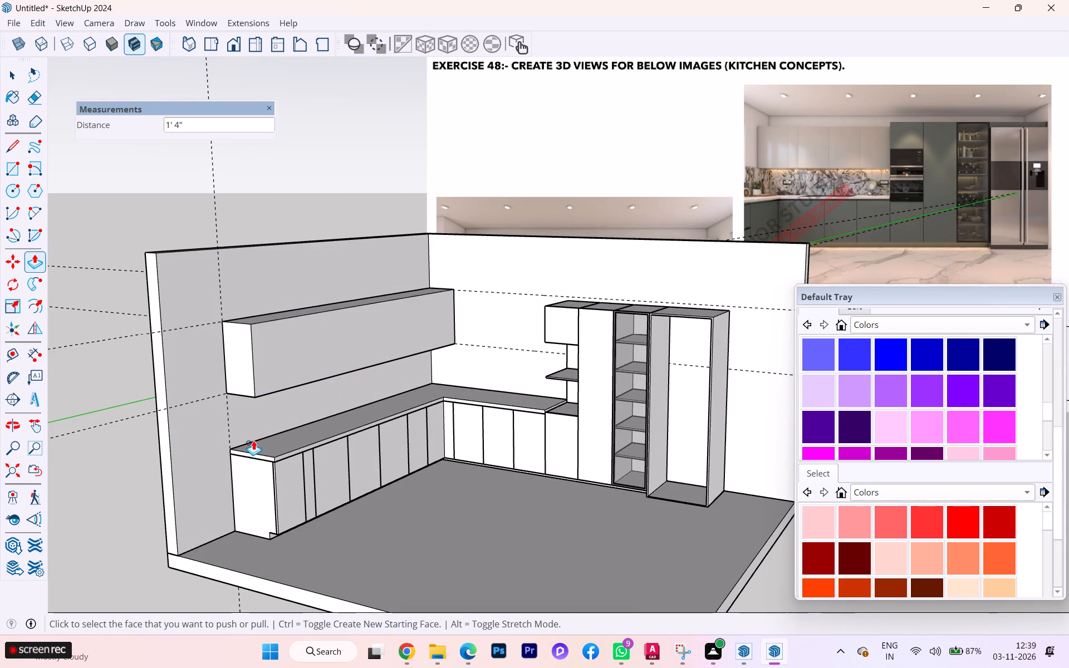
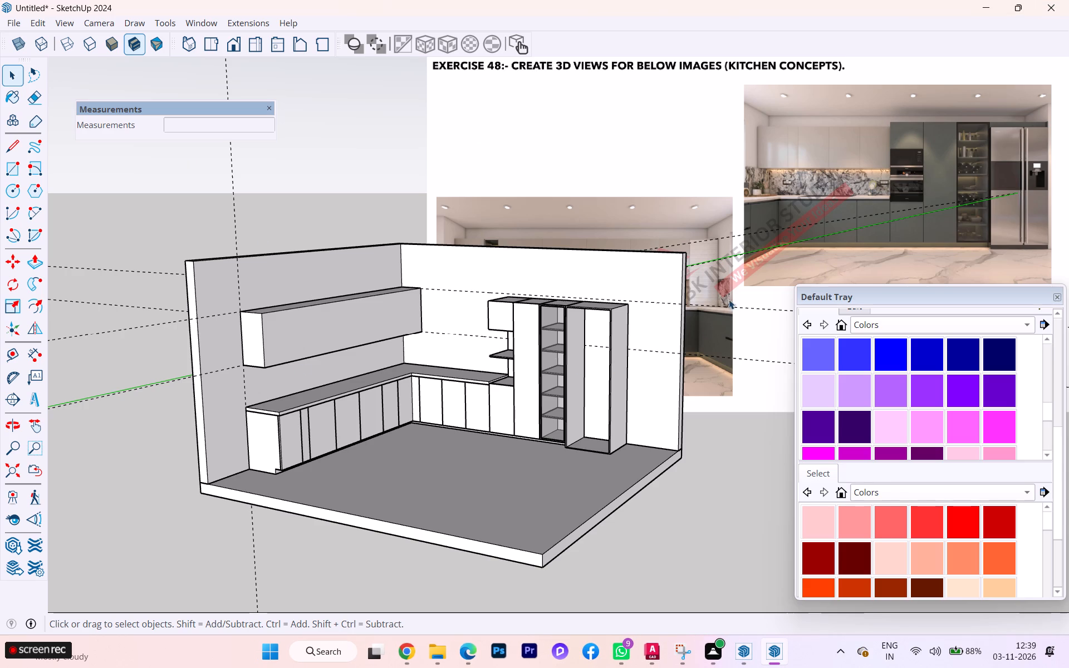
Examine the upper cabinet block and its end at the wall corner, from an overall view to close up.
{"action": "scroll", "coordinate": [758, 399], "scroll_direction": "up", "scroll_amount": 1}
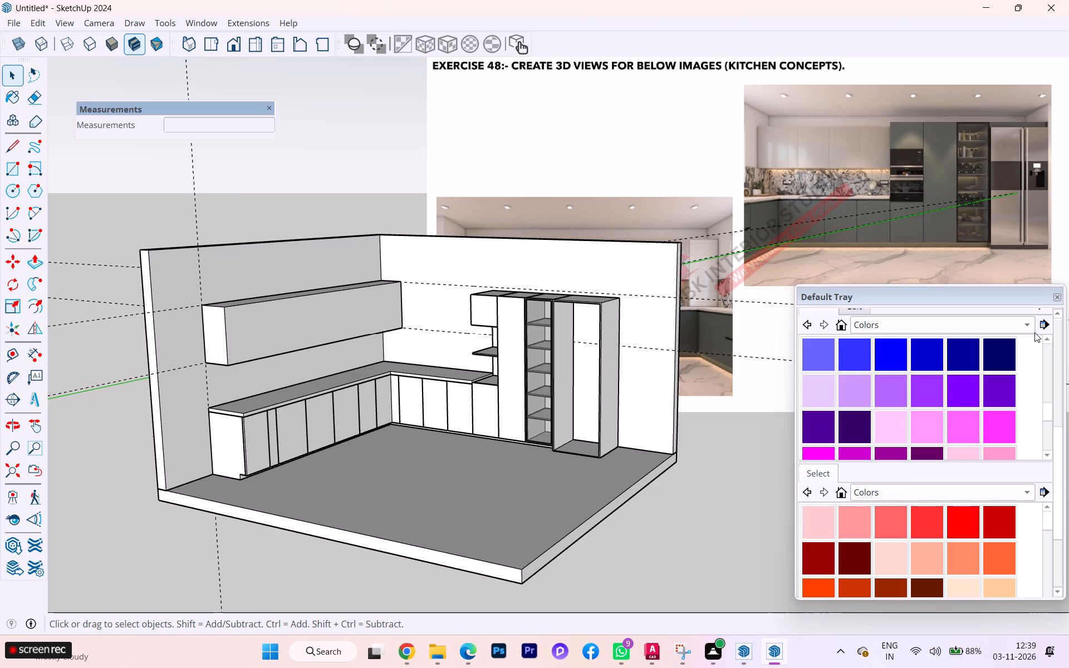
{"action": "scroll", "coordinate": [1028, 405], "scroll_direction": "up", "scroll_amount": 3}
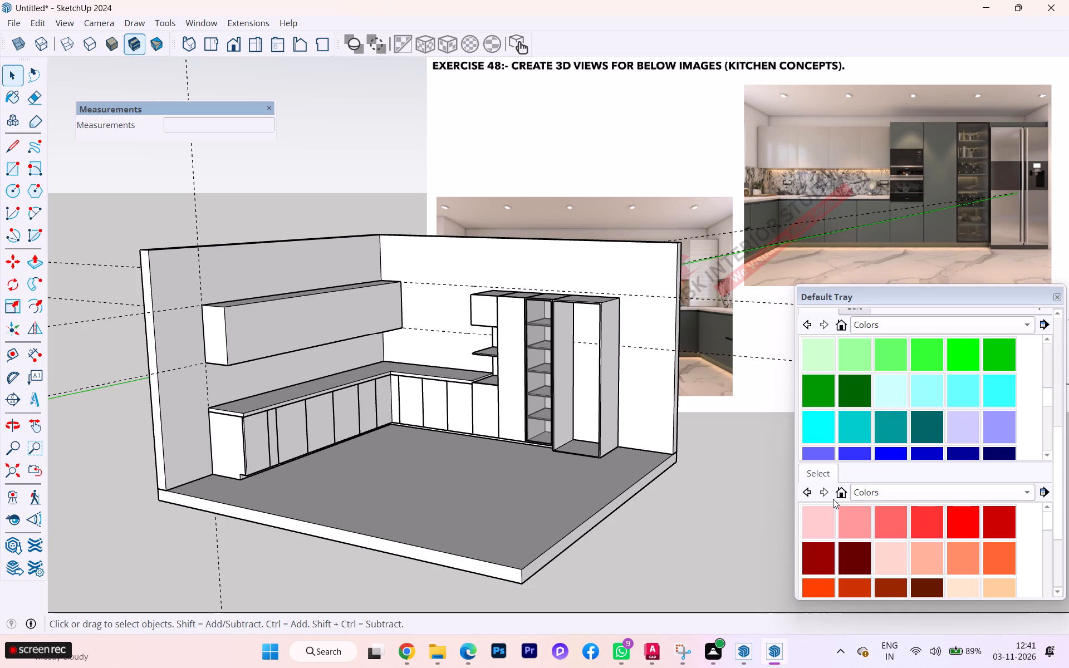
{"action": "scroll", "coordinate": [799, 534], "scroll_direction": "down", "scroll_amount": 2}
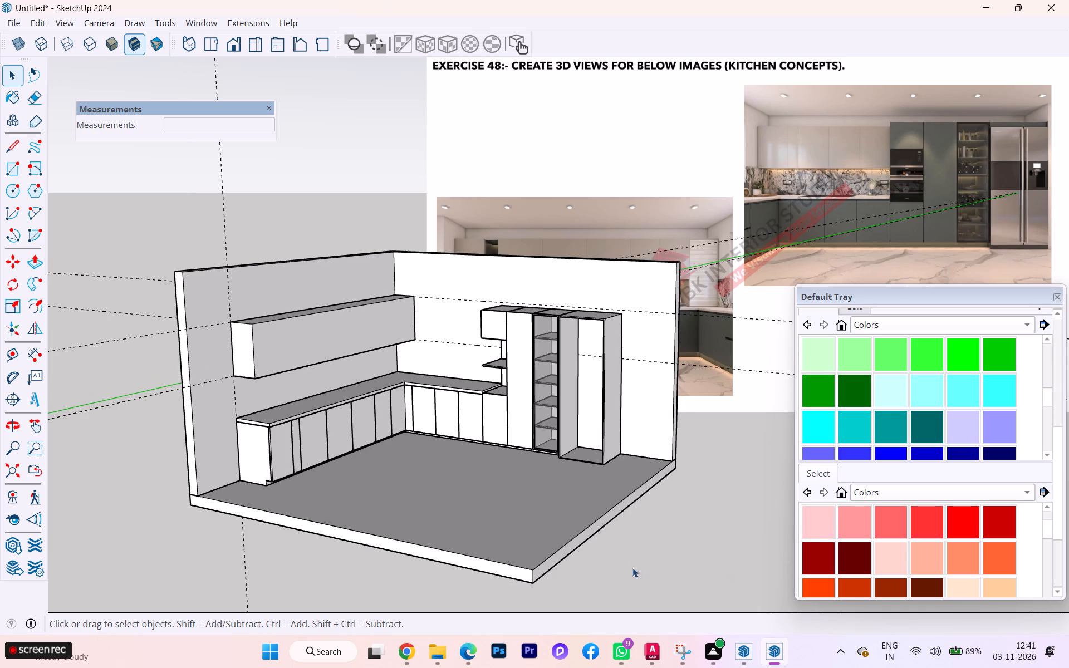
{"action": "scroll", "coordinate": [495, 317], "scroll_direction": "down", "scroll_amount": 2}
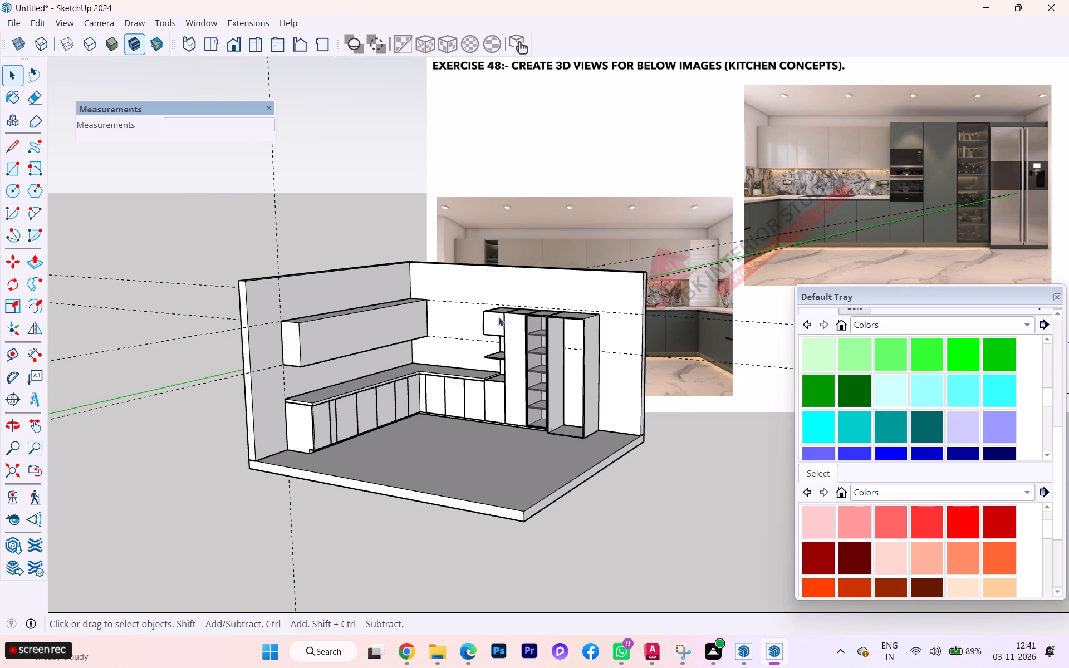
{"action": "scroll", "coordinate": [183, 289], "scroll_direction": "up", "scroll_amount": 5}
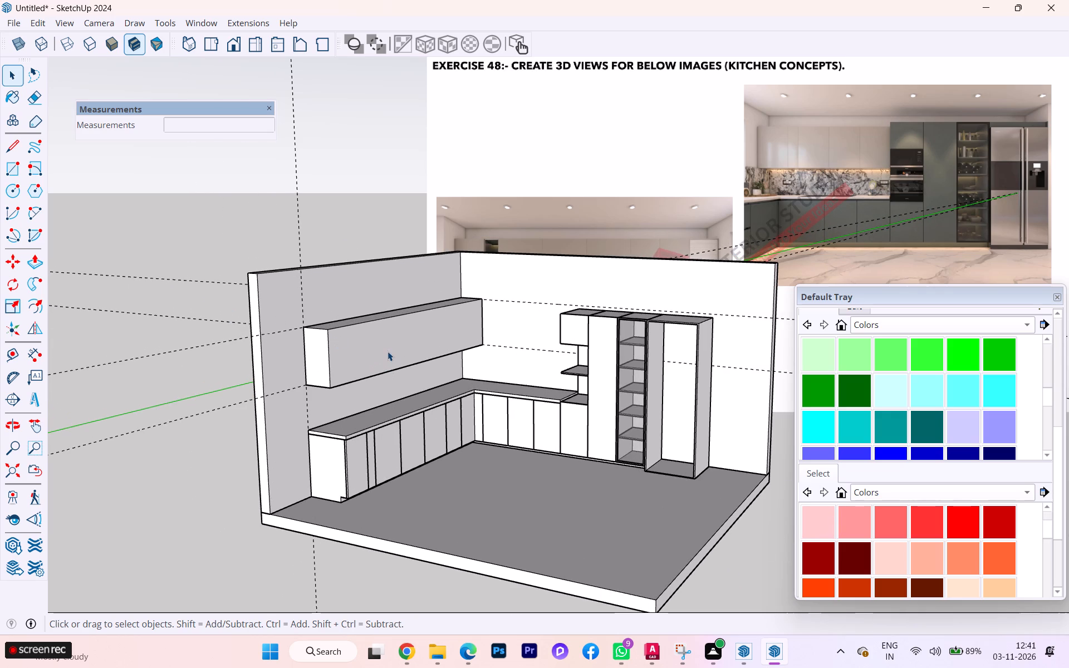
{"action": "scroll", "coordinate": [388, 350], "scroll_direction": "up", "scroll_amount": 1}
{"action": "scroll", "coordinate": [388, 350], "scroll_direction": "down", "scroll_amount": 1}
{"action": "scroll", "coordinate": [388, 350], "scroll_direction": "up", "scroll_amount": 2}
{"action": "scroll", "coordinate": [381, 347], "scroll_direction": "down", "scroll_amount": 3}
{"action": "scroll", "coordinate": [381, 347], "scroll_direction": "up", "scroll_amount": 2}
{"action": "scroll", "coordinate": [381, 347], "scroll_direction": "down", "scroll_amount": 1}
{"action": "scroll", "coordinate": [381, 347], "scroll_direction": "up", "scroll_amount": 5}
{"action": "scroll", "coordinate": [329, 360], "scroll_direction": "down", "scroll_amount": 3}
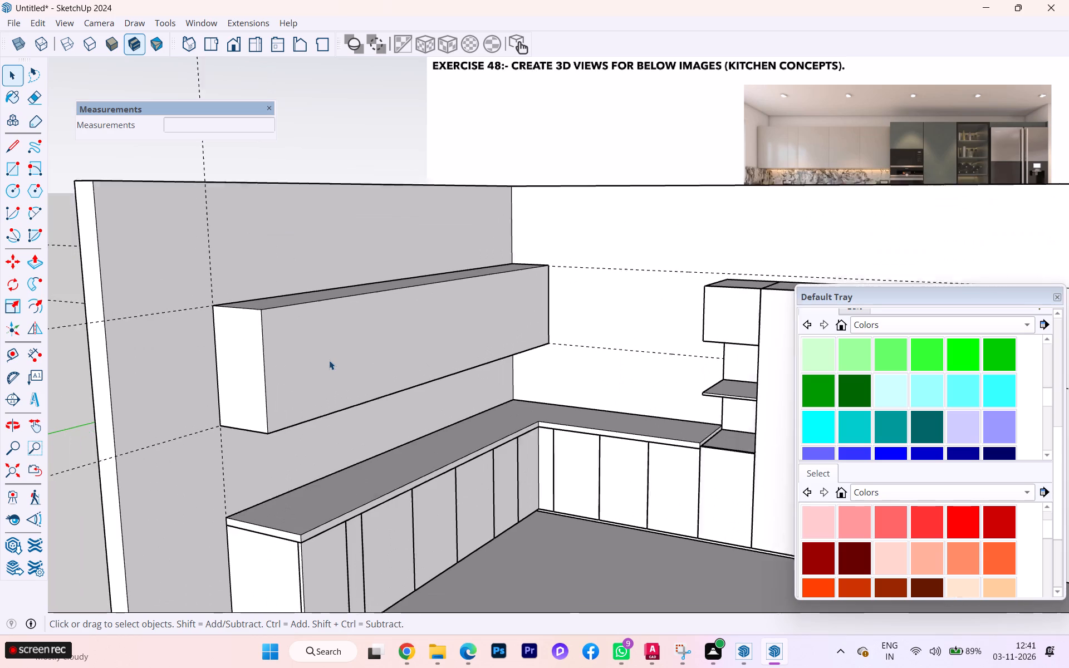
{"action": "scroll", "coordinate": [329, 360], "scroll_direction": "down", "scroll_amount": 2}
{"action": "scroll", "coordinate": [502, 337], "scroll_direction": "up", "scroll_amount": 5}
{"action": "scroll", "coordinate": [518, 325], "scroll_direction": "down", "scroll_amount": 1}
{"action": "scroll", "coordinate": [522, 325], "scroll_direction": "up", "scroll_amount": 3}
{"action": "scroll", "coordinate": [534, 281], "scroll_direction": "down", "scroll_amount": 2}
{"action": "scroll", "coordinate": [534, 281], "scroll_direction": "up", "scroll_amount": 3}
{"action": "scroll", "coordinate": [519, 286], "scroll_direction": "down", "scroll_amount": 1}
{"action": "middle_click_drag", "start_coordinate": [519, 286], "coordinate": [504, 317]}
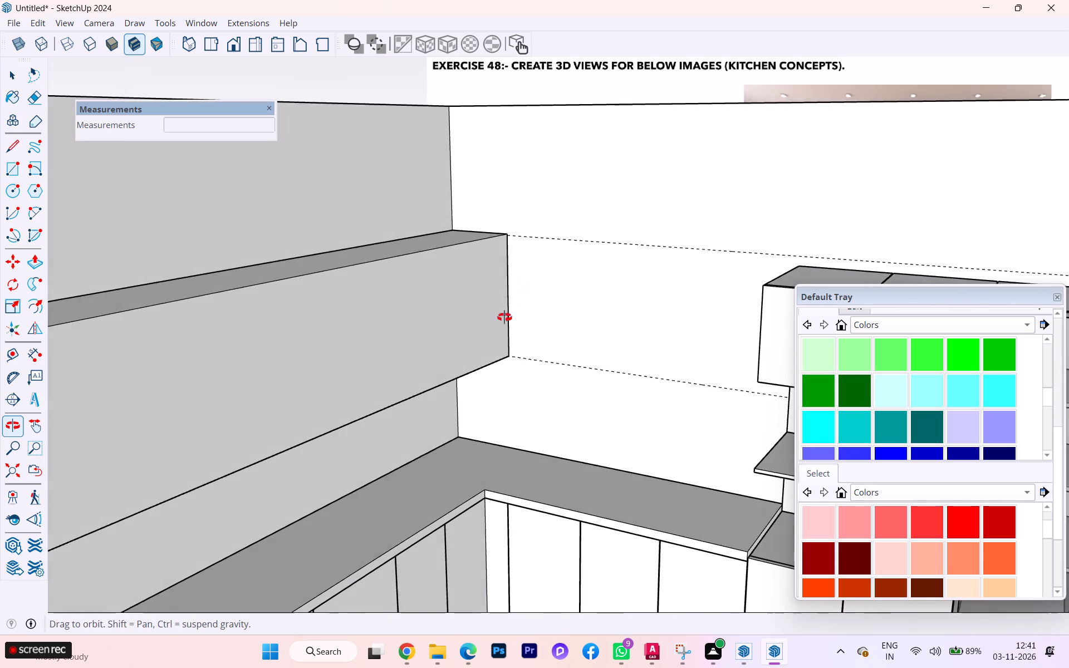
{"action": "middle_click_drag", "start_coordinate": [504, 317], "coordinate": [497, 327]}
{"action": "scroll", "coordinate": [511, 237], "scroll_direction": "up", "scroll_amount": 2}
{"action": "scroll", "coordinate": [511, 243], "scroll_direction": "down", "scroll_amount": 1}
{"action": "scroll", "coordinate": [512, 243], "scroll_direction": "up", "scroll_amount": 2}
{"action": "scroll", "coordinate": [512, 244], "scroll_direction": "down", "scroll_amount": 1}
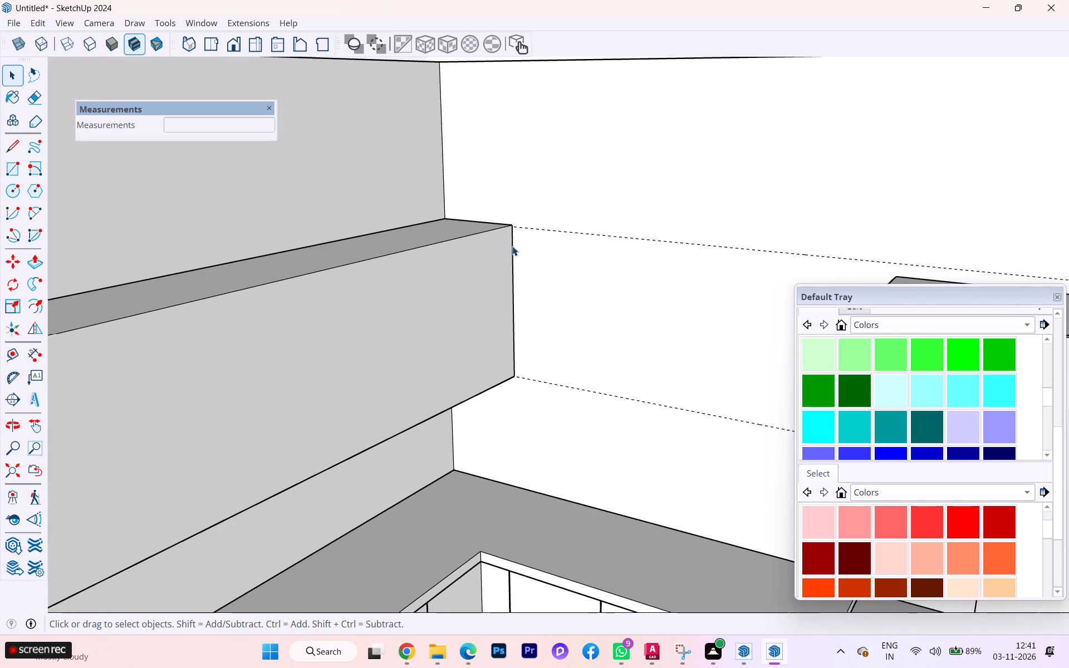
{"action": "scroll", "coordinate": [516, 254], "scroll_direction": "down", "scroll_amount": 9}
{"action": "scroll", "coordinate": [402, 261], "scroll_direction": "down", "scroll_amount": 2}
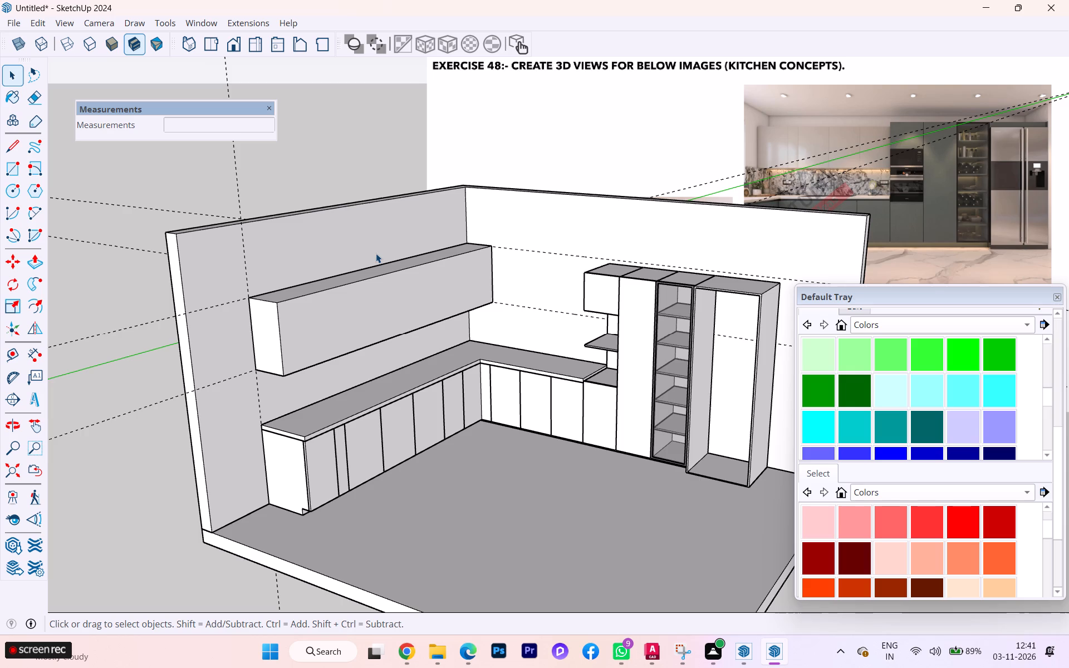
{"action": "scroll", "coordinate": [359, 303], "scroll_direction": "up", "scroll_amount": 2}
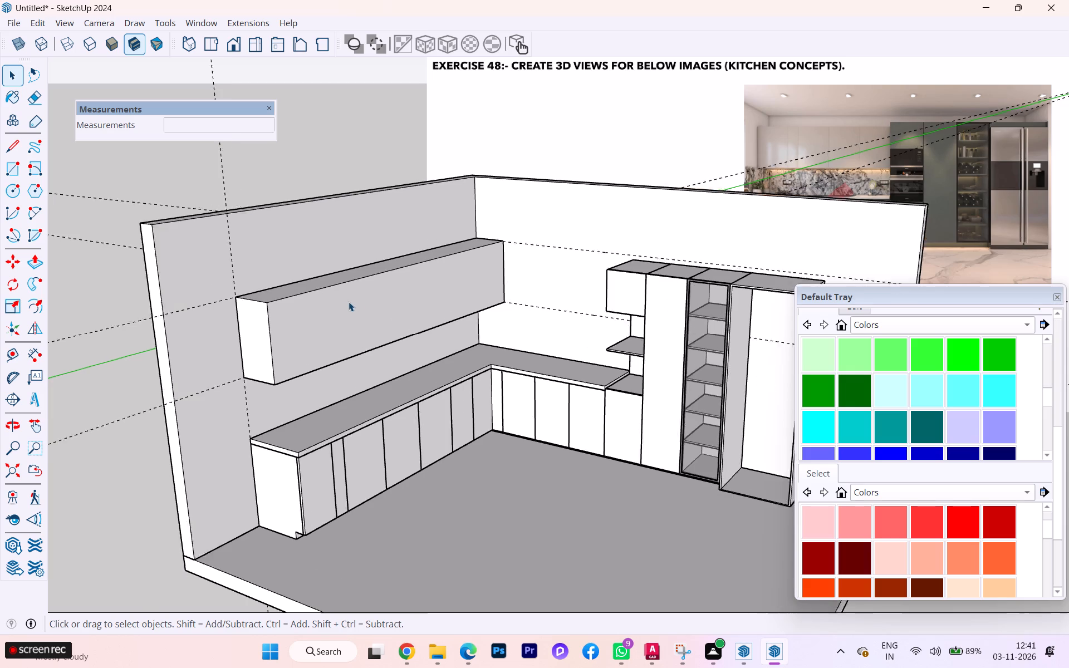
{"action": "scroll", "coordinate": [349, 302], "scroll_direction": "up", "scroll_amount": 1}
{"action": "scroll", "coordinate": [298, 340], "scroll_direction": "up", "scroll_amount": 2}
{"action": "scroll", "coordinate": [240, 326], "scroll_direction": "down", "scroll_amount": 5}
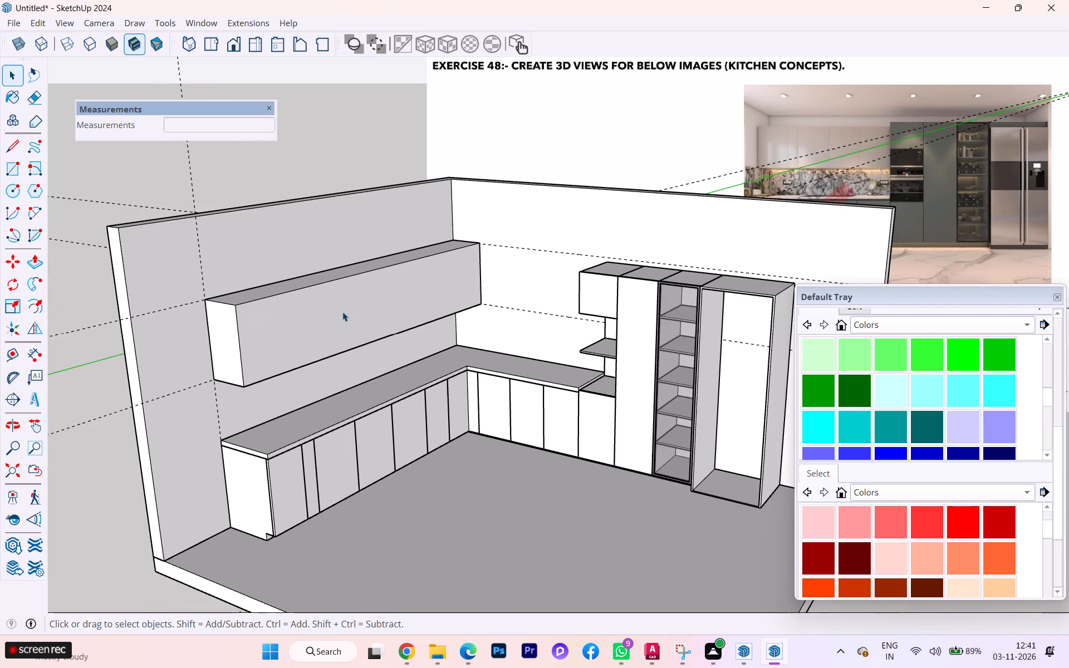
{"action": "scroll", "coordinate": [453, 241], "scroll_direction": "up", "scroll_amount": 10}
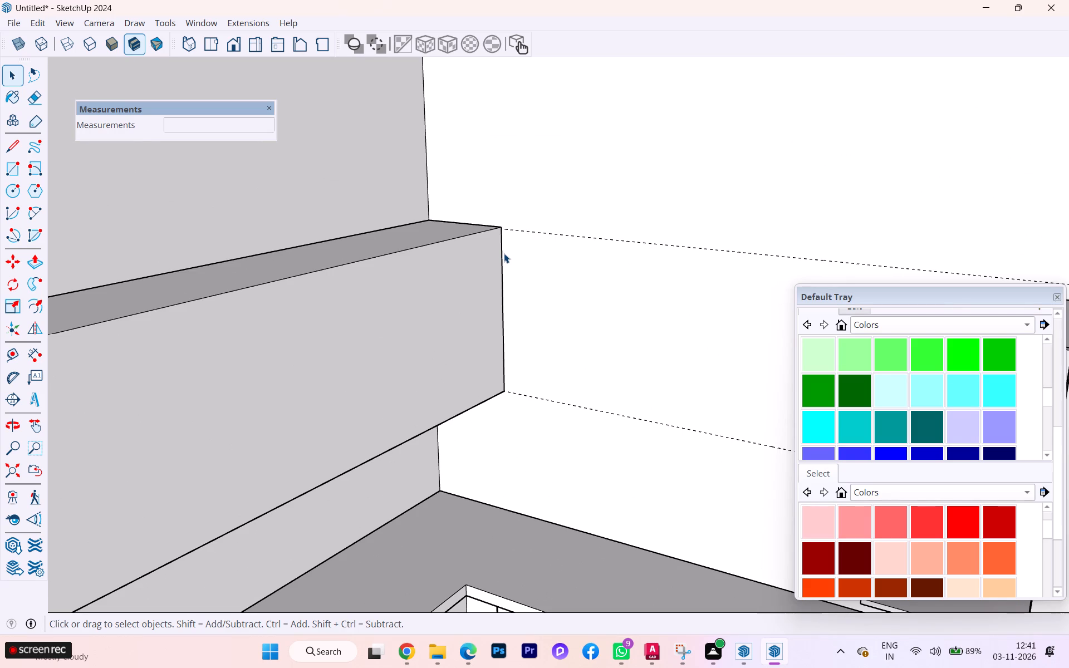
Make the whole side-wall upper cabinet block, with all its faces and edges, into a group.
{"action": "left_click", "coordinate": [504, 253]}
{"action": "scroll", "coordinate": [501, 259], "scroll_direction": "down", "scroll_amount": 1}
{"action": "scroll", "coordinate": [499, 262], "scroll_direction": "up", "scroll_amount": 1}
{"action": "scroll", "coordinate": [499, 263], "scroll_direction": "down", "scroll_amount": 5}
{"action": "scroll", "coordinate": [495, 271], "scroll_direction": "up", "scroll_amount": 2}
{"action": "scroll", "coordinate": [495, 271], "scroll_direction": "down", "scroll_amount": 3}
{"action": "scroll", "coordinate": [495, 271], "scroll_direction": "up", "scroll_amount": 1}
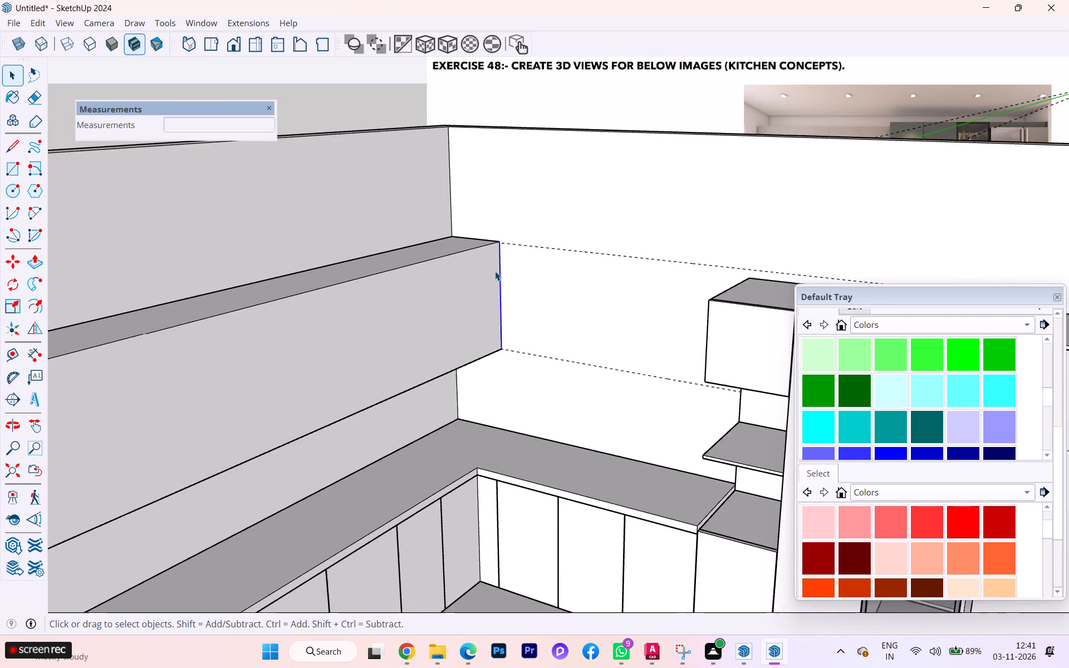
{"action": "scroll", "coordinate": [495, 271], "scroll_direction": "down", "scroll_amount": 8}
{"action": "triple_click", "coordinate": [418, 312]}
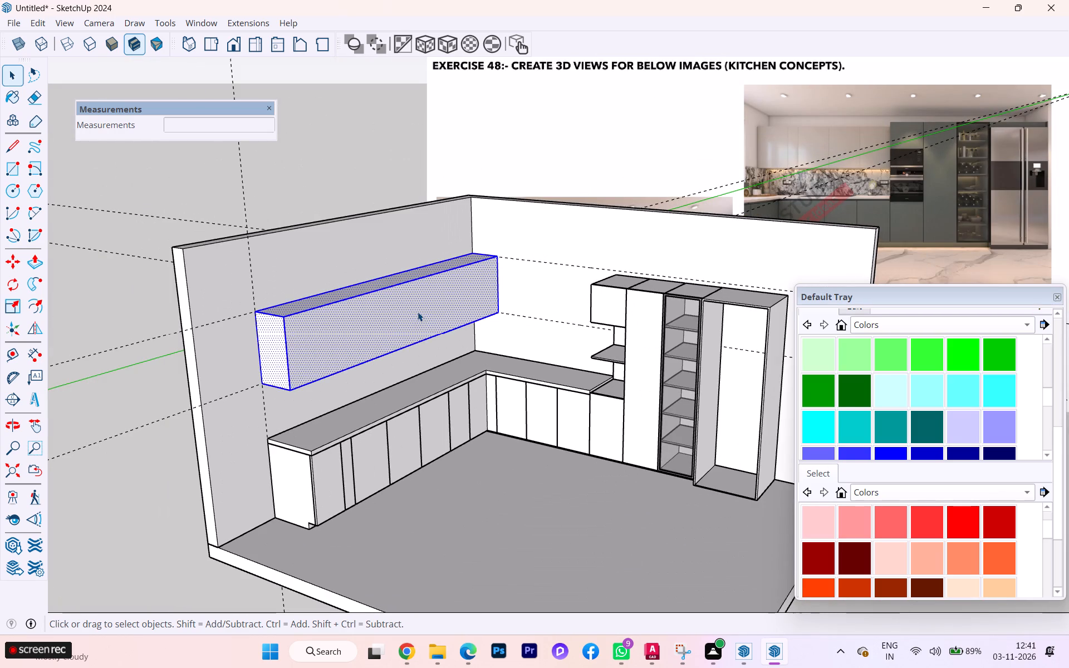
{"action": "right_click", "coordinate": [418, 312]}
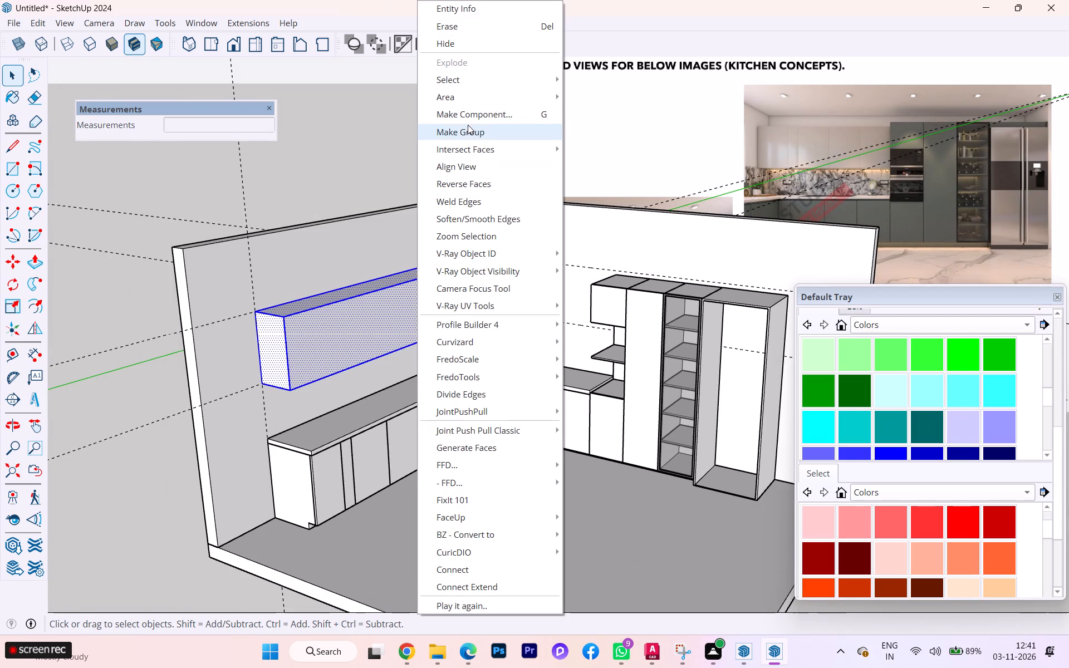
{"action": "left_click", "coordinate": [468, 125]}
Add a new tag named "tob cabinet" to the model's tag list.
{"action": "scroll", "coordinate": [864, 385], "scroll_direction": "up", "scroll_amount": 3}
{"action": "scroll", "coordinate": [875, 385], "scroll_direction": "down", "scroll_amount": 1}
{"action": "scroll", "coordinate": [875, 385], "scroll_direction": "up", "scroll_amount": 2}
{"action": "scroll", "coordinate": [875, 385], "scroll_direction": "down", "scroll_amount": 1}
{"action": "scroll", "coordinate": [875, 385], "scroll_direction": "up", "scroll_amount": 1}
{"action": "scroll", "coordinate": [921, 356], "scroll_direction": "up", "scroll_amount": 3}
{"action": "scroll", "coordinate": [923, 356], "scroll_direction": "down", "scroll_amount": 1}
{"action": "scroll", "coordinate": [944, 354], "scroll_direction": "up", "scroll_amount": 3}
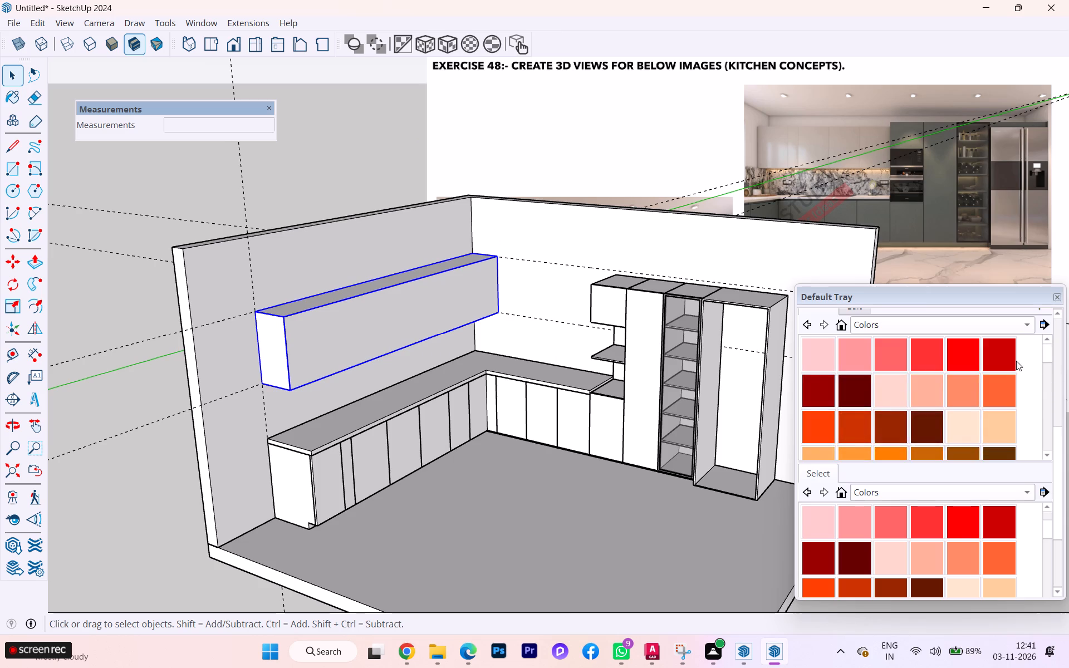
{"action": "scroll", "coordinate": [1018, 358], "scroll_direction": "down", "scroll_amount": 3}
{"action": "scroll", "coordinate": [1018, 358], "scroll_direction": "up", "scroll_amount": 2}
{"action": "scroll", "coordinate": [760, 317], "scroll_direction": "up", "scroll_amount": 2}
{"action": "scroll", "coordinate": [830, 315], "scroll_direction": "down", "scroll_amount": 1}
{"action": "scroll", "coordinate": [900, 323], "scroll_direction": "up", "scroll_amount": 5}
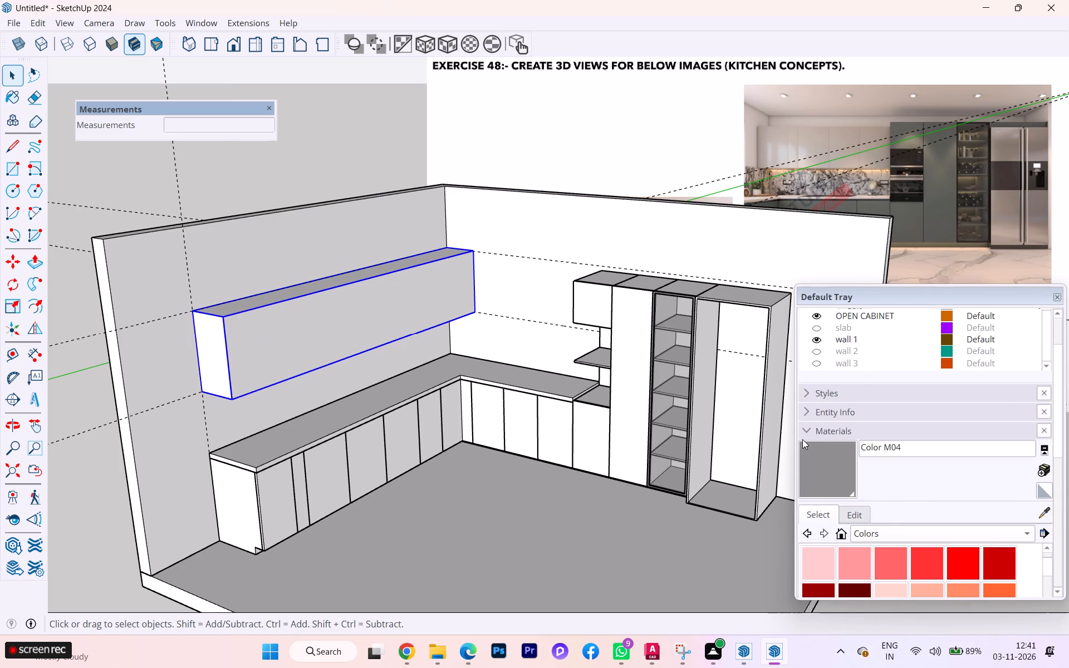
{"action": "left_click", "coordinate": [802, 428]}
{"action": "scroll", "coordinate": [841, 384], "scroll_direction": "up", "scroll_amount": 4}
{"action": "scroll", "coordinate": [868, 362], "scroll_direction": "down", "scroll_amount": 1}
{"action": "scroll", "coordinate": [868, 362], "scroll_direction": "up", "scroll_amount": 3}
{"action": "left_click", "coordinate": [816, 347]}
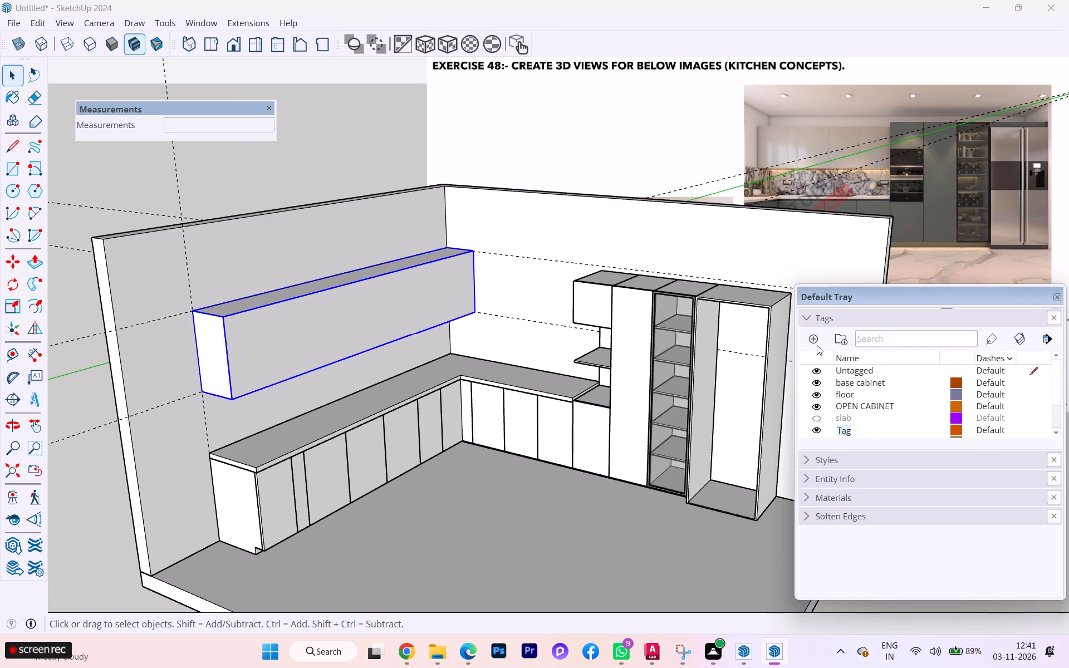
{"action": "key", "text": "BackSpace"}
{"action": "key", "text": "BackSpace"}
{"action": "key", "text": "BackSpace"}
{"action": "key", "text": "BackSpace"}
{"action": "key", "text": "BackSpace"}
{"action": "key", "text": "BackSpace"}
{"action": "type", "text": "TOP"}
{"action": "key", "text": "space"}
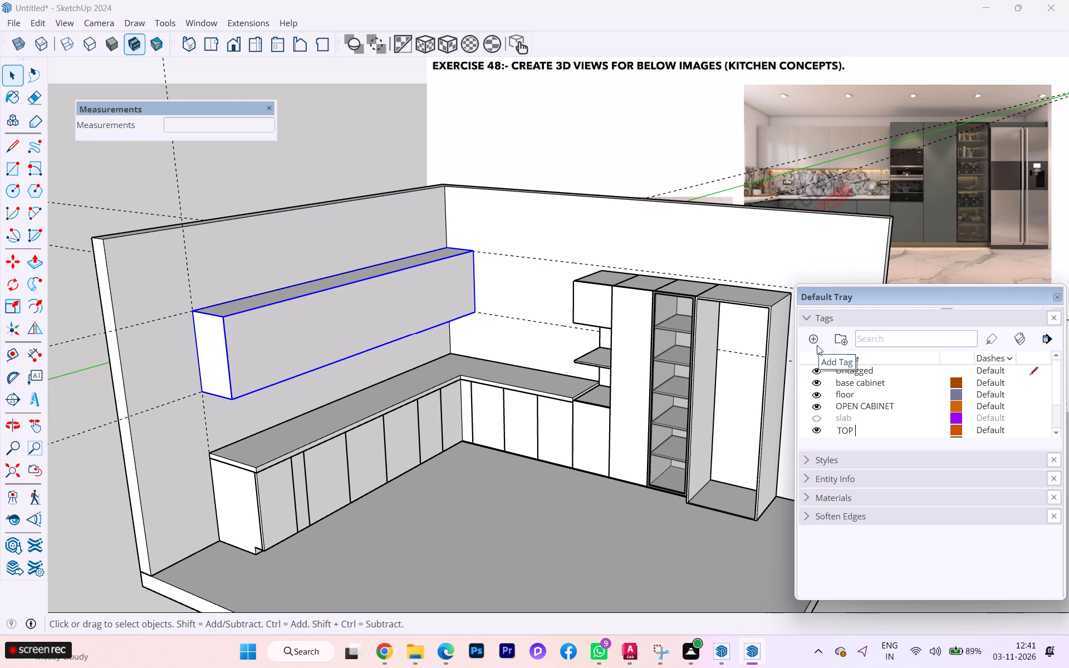
{"action": "type", "text": "CA"}
{"action": "key", "text": "BackSpace"}
{"action": "key", "text": "BackSpace"}
{"action": "key", "text": "BackSpace"}
{"action": "key", "text": "BackSpace"}
{"action": "key", "text": "BackSpace"}
{"action": "key", "text": "BackSpace"}
{"action": "key", "text": "BackSpace"}
{"action": "key", "text": "BackSpace"}
{"action": "key", "text": "BackSpace"}
{"action": "key", "text": "BackSpace"}
{"action": "key", "text": "BackSpace"}
{"action": "key", "text": "BackSpace"}
{"action": "key", "text": "BackSpace"}
{"action": "key", "text": "BackSpace"}
{"action": "key", "text": "BackSpace"}
{"action": "key", "text": "BackSpace"}
{"action": "key", "text": "BackSpace"}
{"action": "key", "text": "BackSpace"}
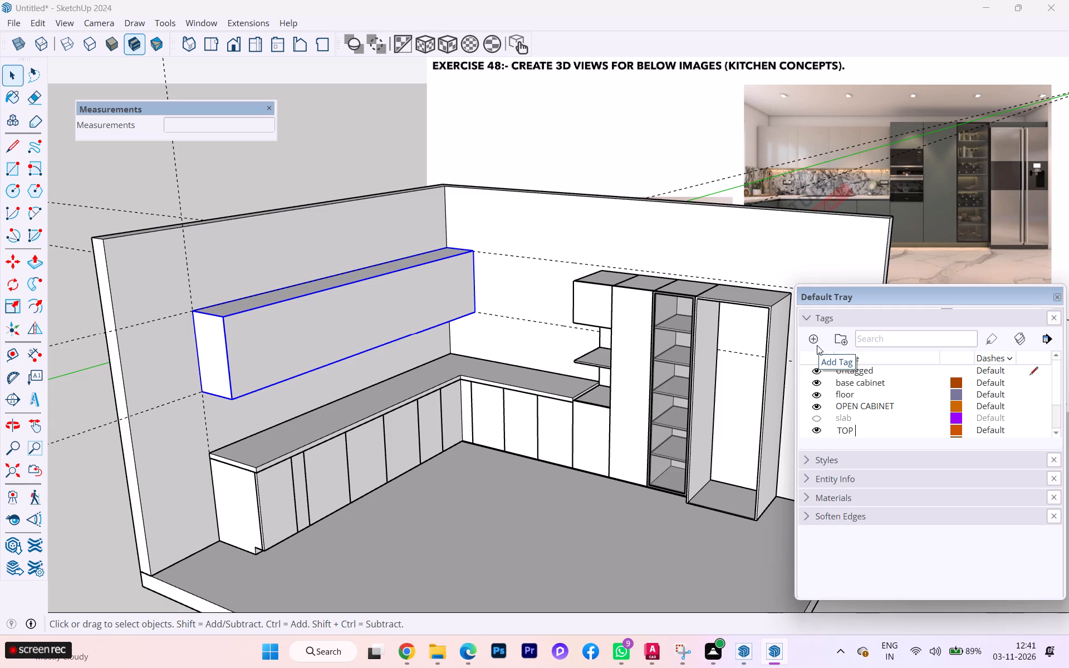
{"action": "type", "text": "tob"}
{"action": "key", "text": "space"}
{"action": "type", "text": "cabinet"}
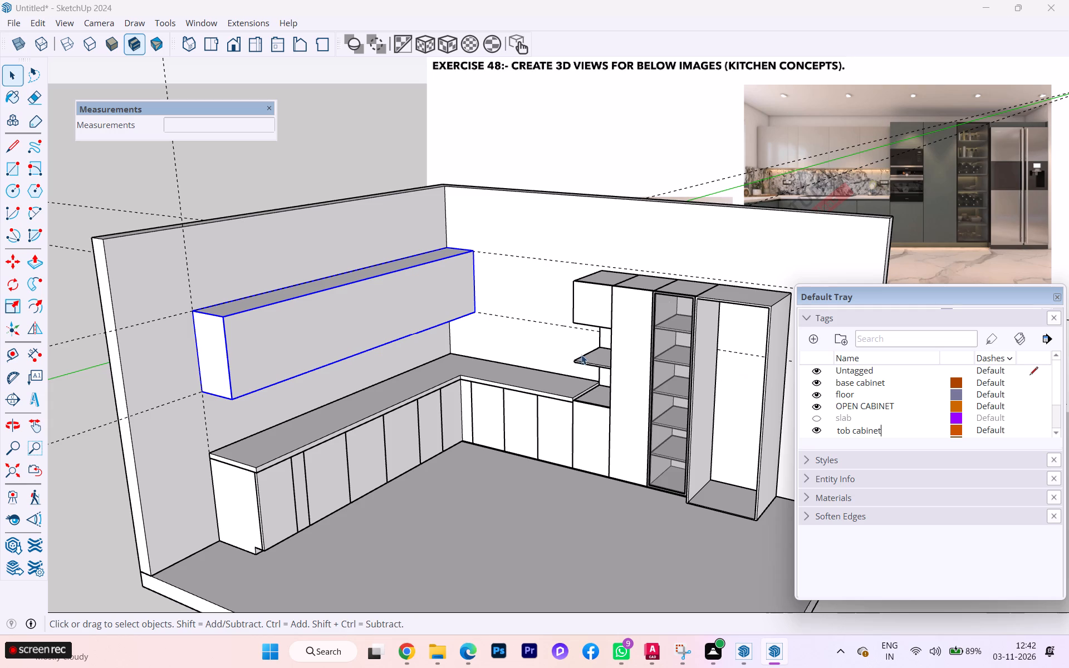
Assign the "tob cabinet" tag to the upper cabinet group.
{"action": "left_click", "coordinate": [815, 474]}
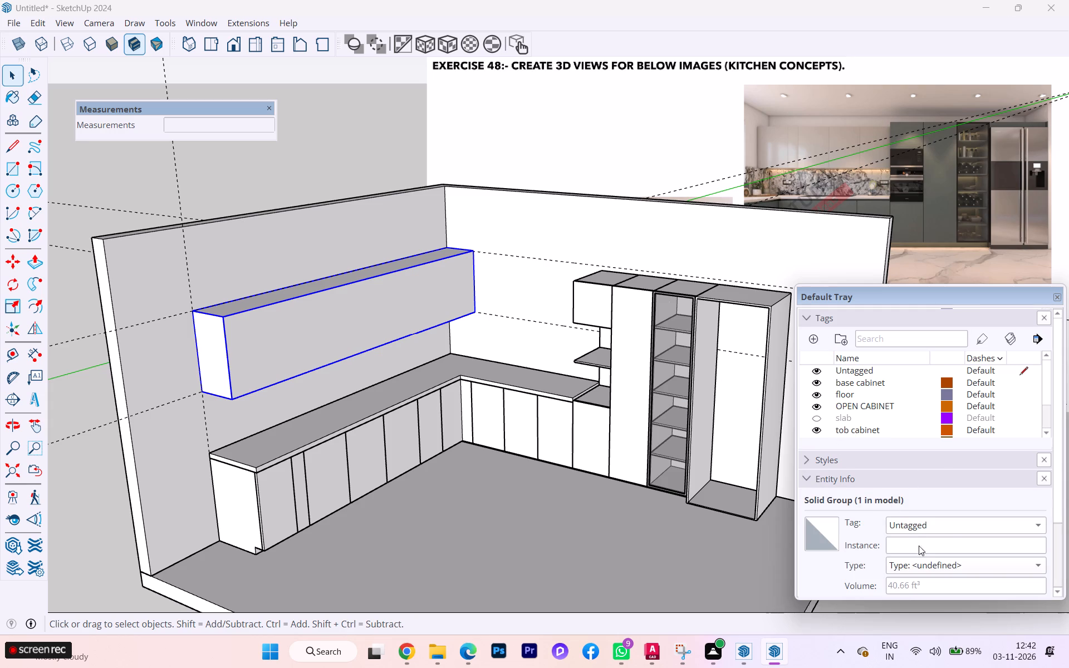
{"action": "left_click", "coordinate": [947, 524]}
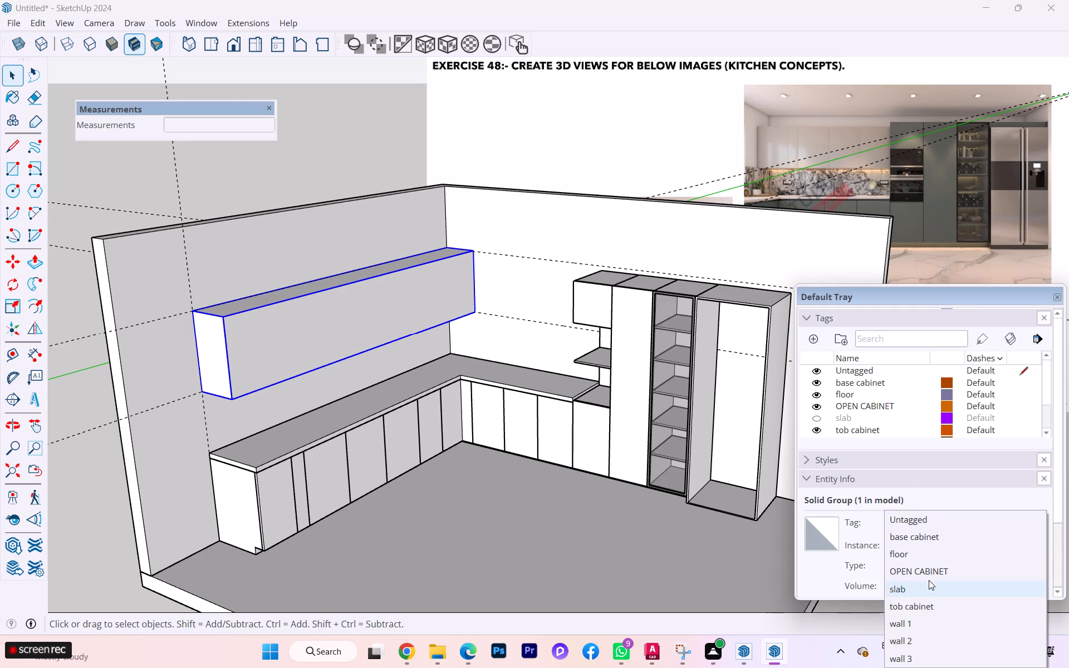
{"action": "left_click", "coordinate": [926, 607]}
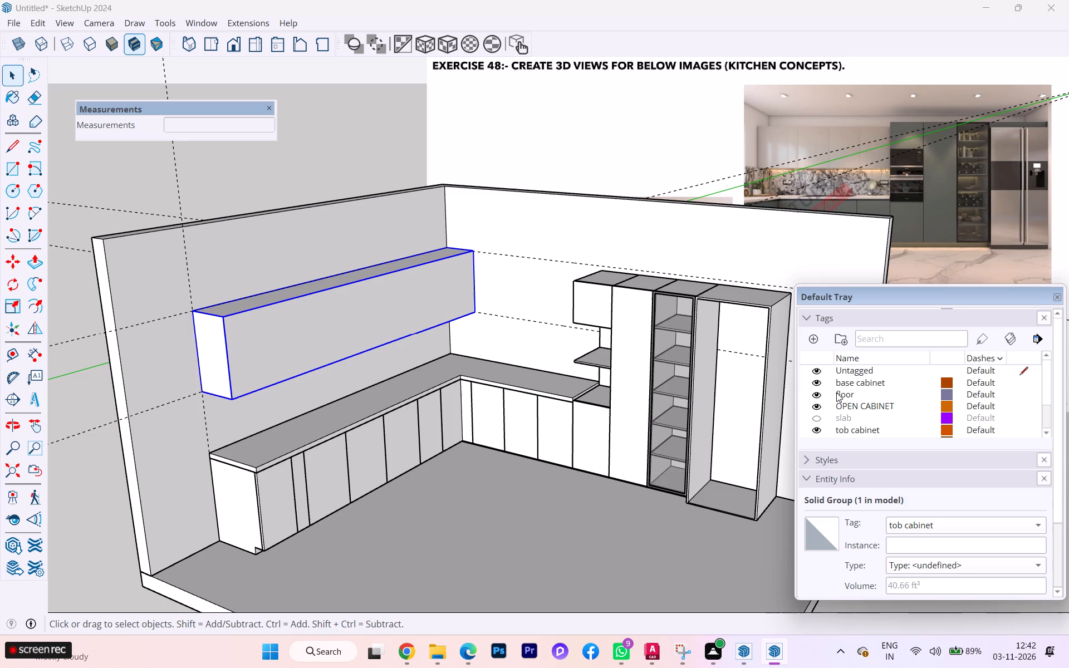
Correct the name of the "tob cabinet" tag to "top cabinet".
{"action": "left_click", "coordinate": [847, 426]}
{"action": "double_click", "coordinate": [847, 426]}
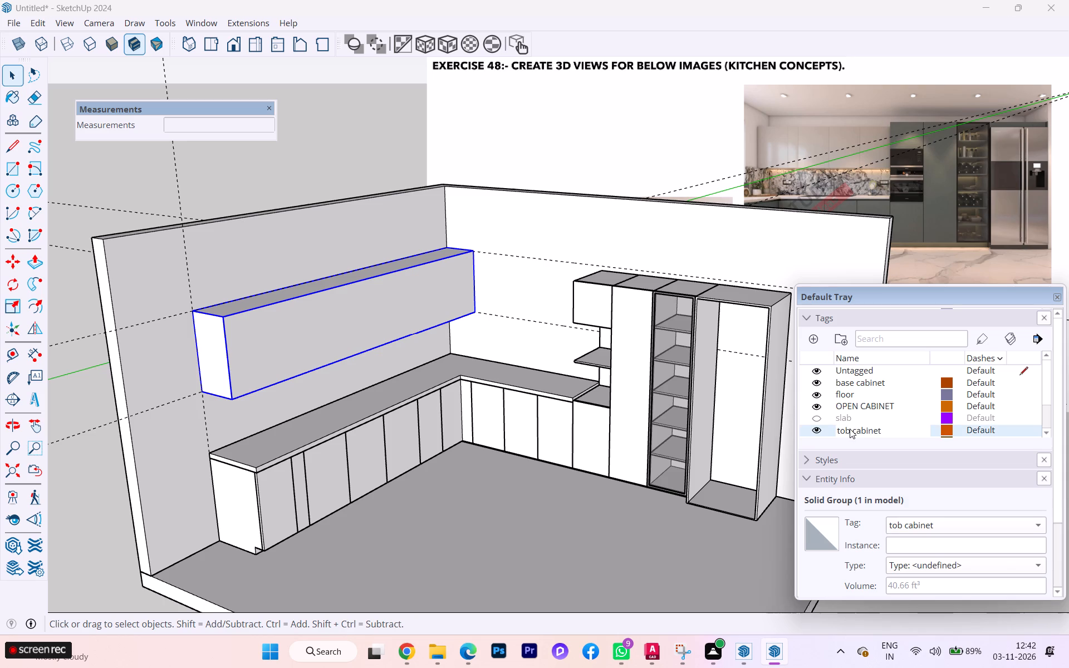
{"action": "left_click", "coordinate": [850, 429]}
{"action": "key", "text": "BackSpace"}
{"action": "key", "text": "p"}
{"action": "left_click", "coordinate": [712, 532]}
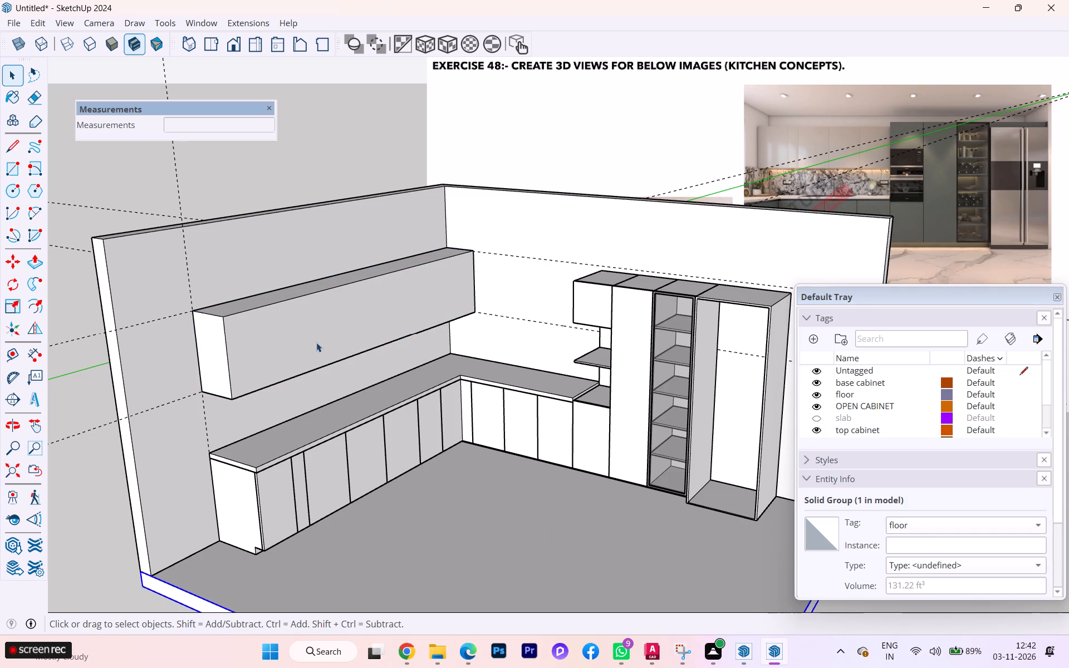
Check the upper cabinet group's assigned tag and examine its front face and corner end from close up.
{"action": "left_click", "coordinate": [315, 321]}
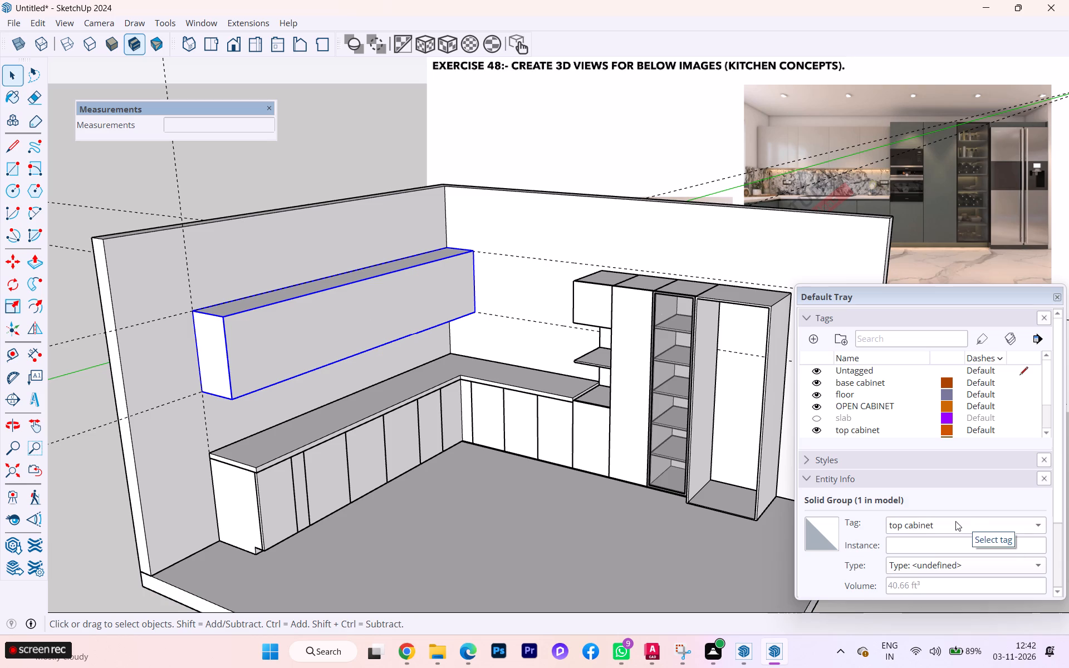
{"action": "scroll", "coordinate": [1068, 520], "scroll_direction": "down", "scroll_amount": 3}
{"action": "left_click", "coordinate": [198, 328]}
{"action": "scroll", "coordinate": [449, 390], "scroll_direction": "up", "scroll_amount": 6}
{"action": "scroll", "coordinate": [449, 390], "scroll_direction": "down", "scroll_amount": 1}
{"action": "scroll", "coordinate": [449, 390], "scroll_direction": "up", "scroll_amount": 3}
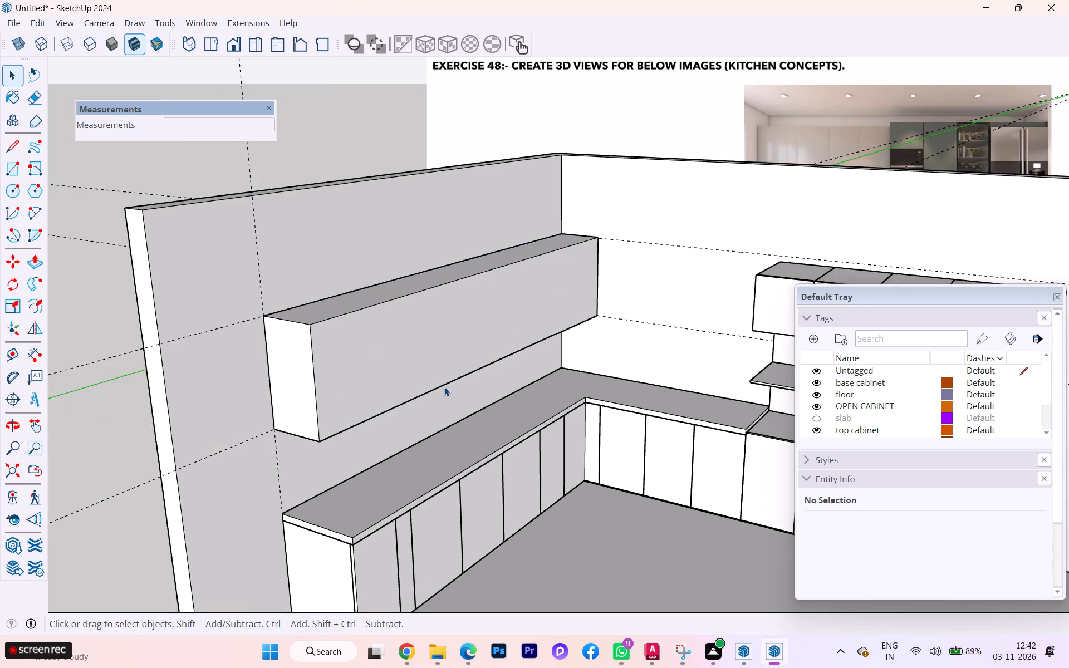
{"action": "scroll", "coordinate": [386, 303], "scroll_direction": "up", "scroll_amount": 2}
{"action": "scroll", "coordinate": [386, 303], "scroll_direction": "down", "scroll_amount": 1}
{"action": "scroll", "coordinate": [553, 292], "scroll_direction": "up", "scroll_amount": 6}
{"action": "scroll", "coordinate": [605, 264], "scroll_direction": "down", "scroll_amount": 4}
{"action": "middle_click_drag", "start_coordinate": [492, 346], "coordinate": [390, 359]}
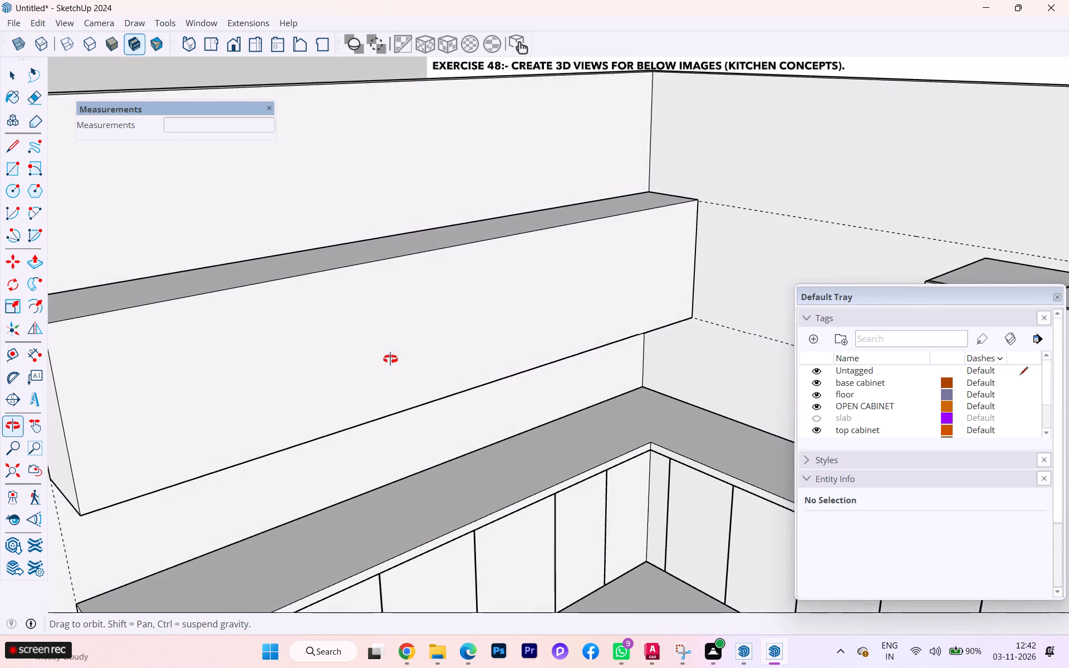
{"action": "middle_click_drag", "start_coordinate": [390, 359], "coordinate": [390, 355]}
{"action": "scroll", "coordinate": [634, 274], "scroll_direction": "down", "scroll_amount": 2}
{"action": "scroll", "coordinate": [695, 260], "scroll_direction": "up", "scroll_amount": 3}
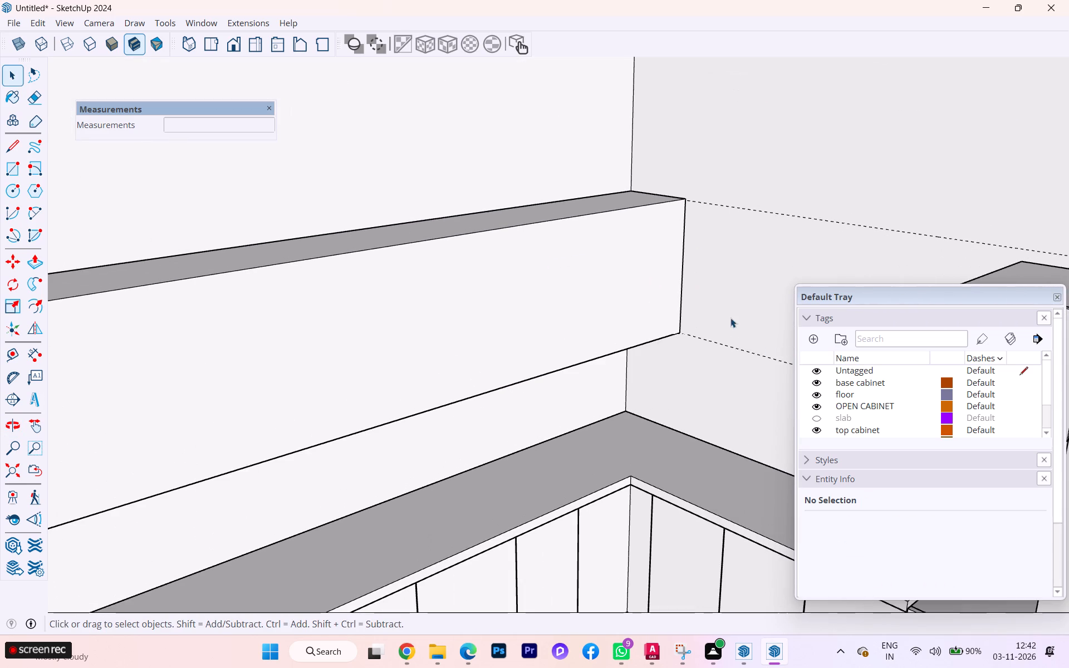
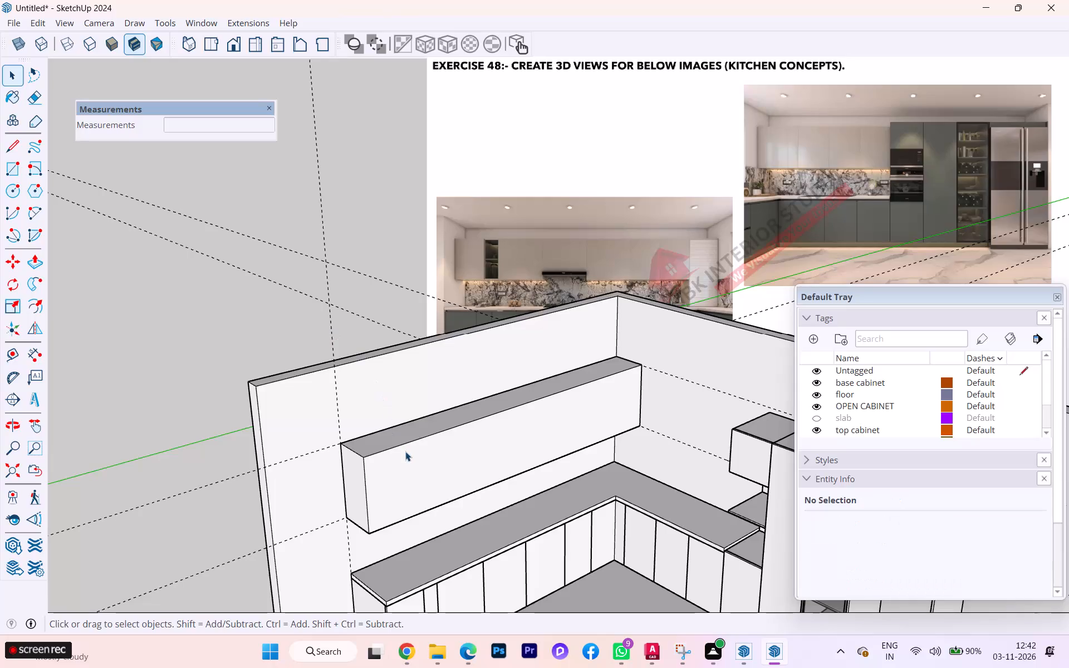
Open the upper cabinet group and copy its front face's vertical edge at the room corner 14" inward along the green axis.
{"action": "scroll", "coordinate": [614, 367], "scroll_direction": "up", "scroll_amount": 3}
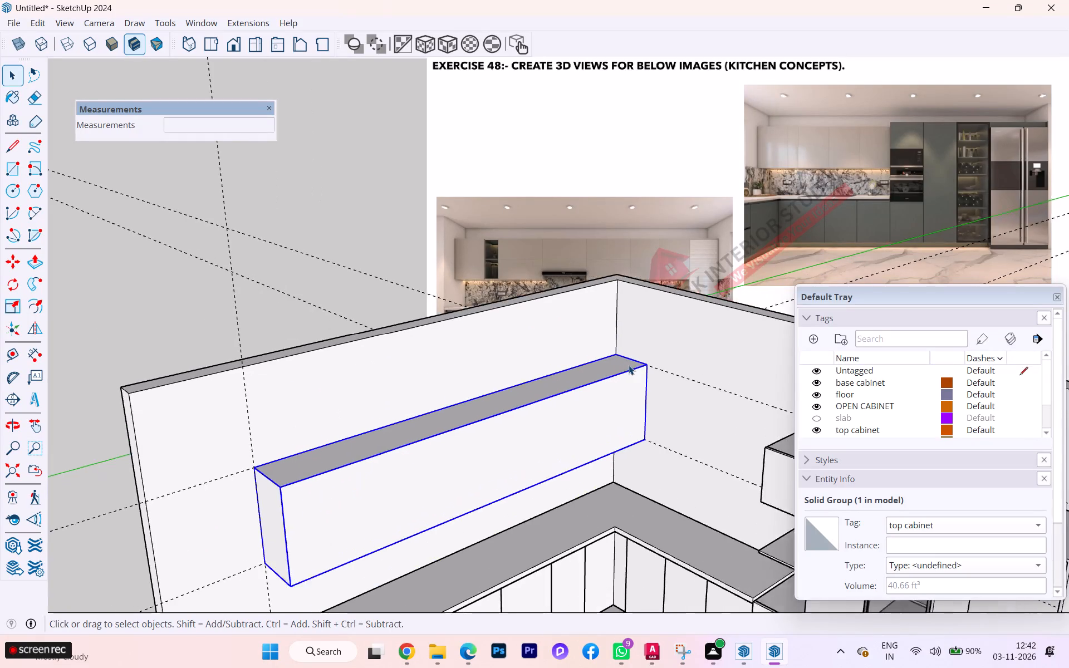
{"action": "scroll", "coordinate": [629, 365], "scroll_direction": "up", "scroll_amount": 2}
{"action": "scroll", "coordinate": [652, 301], "scroll_direction": "down", "scroll_amount": 2}
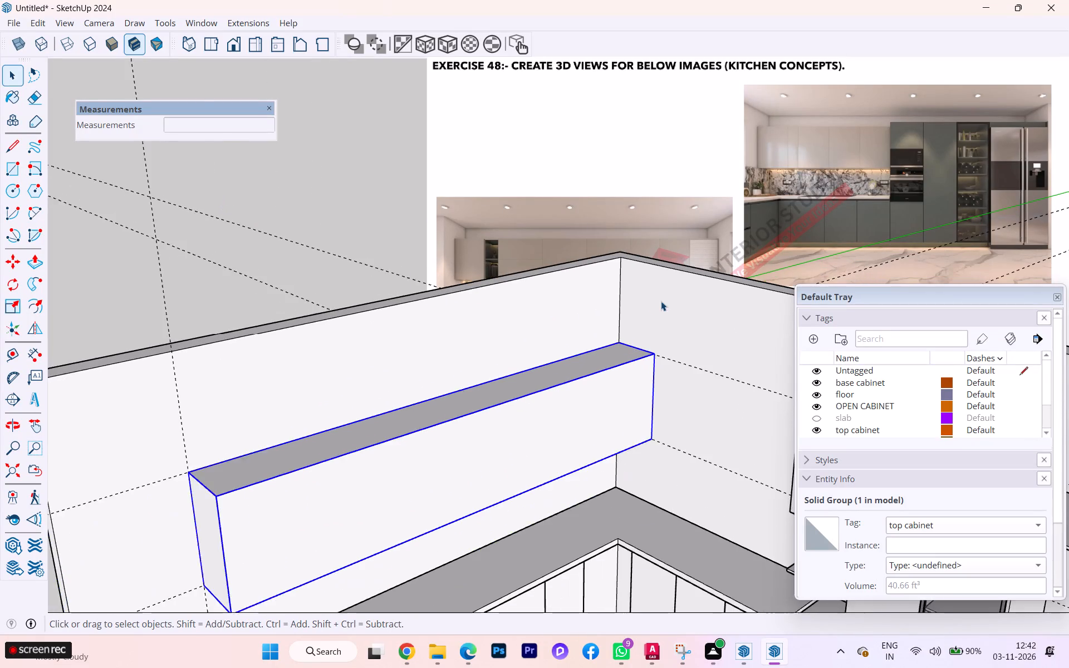
{"action": "scroll", "coordinate": [661, 301], "scroll_direction": "down", "scroll_amount": 2}
{"action": "scroll", "coordinate": [599, 217], "scroll_direction": "down", "scroll_amount": 3}
{"action": "scroll", "coordinate": [395, 278], "scroll_direction": "down", "scroll_amount": 2}
{"action": "scroll", "coordinate": [390, 283], "scroll_direction": "up", "scroll_amount": 1}
{"action": "scroll", "coordinate": [390, 284], "scroll_direction": "down", "scroll_amount": 1}
{"action": "scroll", "coordinate": [274, 293], "scroll_direction": "down", "scroll_amount": 2}
{"action": "scroll", "coordinate": [273, 293], "scroll_direction": "up", "scroll_amount": 1}
{"action": "scroll", "coordinate": [273, 293], "scroll_direction": "down", "scroll_amount": 1}
{"action": "scroll", "coordinate": [617, 337], "scroll_direction": "up", "scroll_amount": 1}
{"action": "scroll", "coordinate": [617, 337], "scroll_direction": "down", "scroll_amount": 2}
{"action": "scroll", "coordinate": [617, 337], "scroll_direction": "up", "scroll_amount": 3}
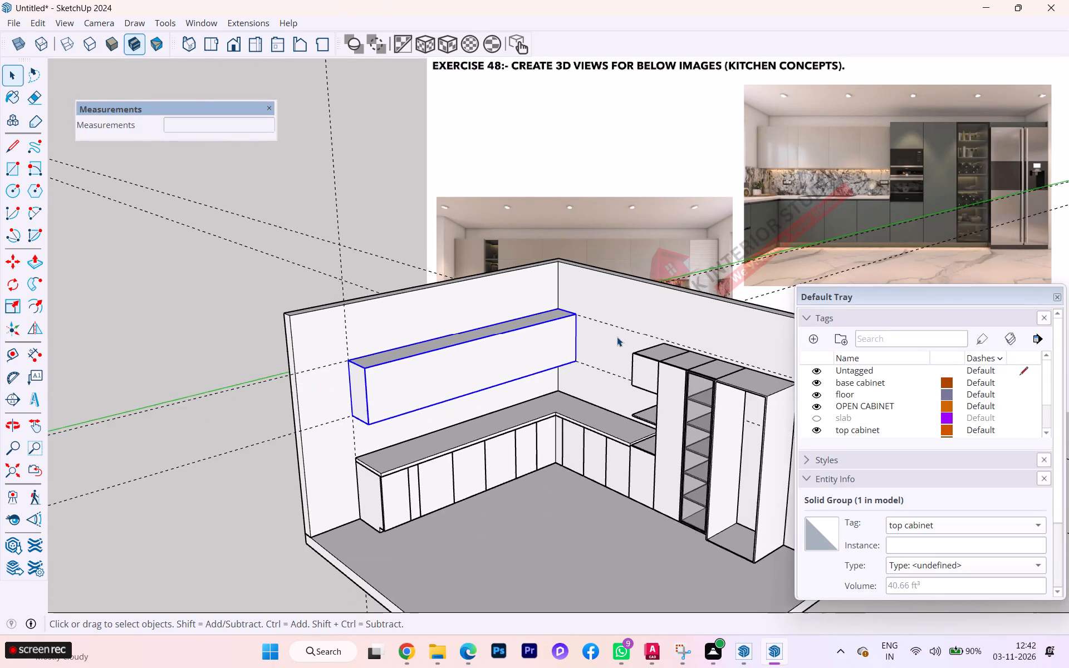
{"action": "scroll", "coordinate": [553, 307], "scroll_direction": "up", "scroll_amount": 12}
{"action": "left_click", "coordinate": [569, 333]}
{"action": "double_click", "coordinate": [569, 336]}
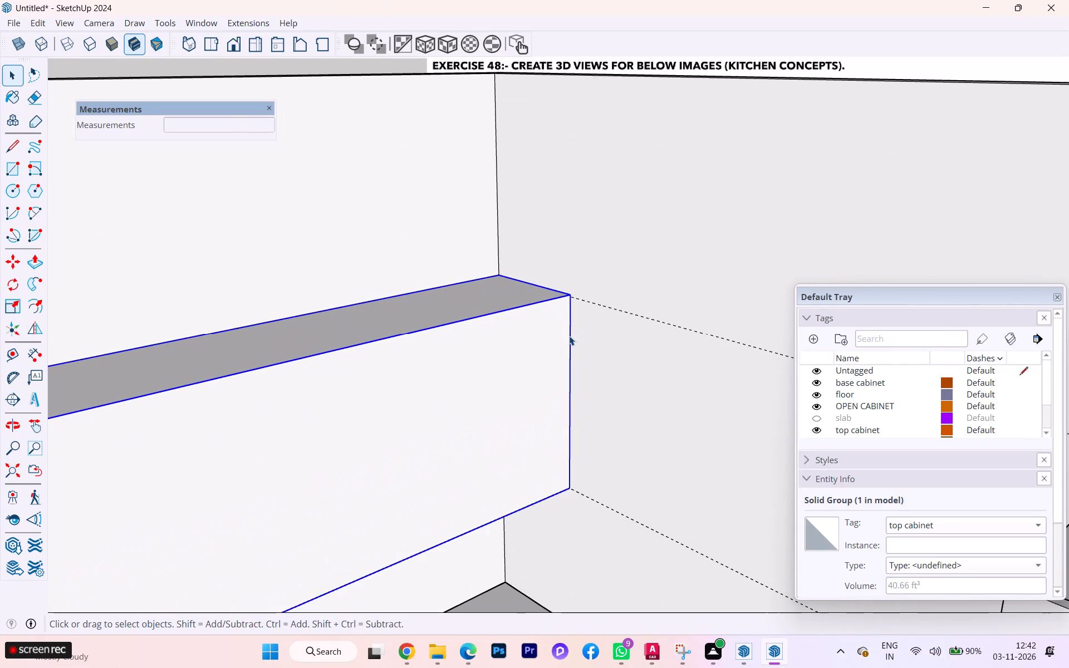
{"action": "left_click", "coordinate": [569, 336]}
{"action": "left_click", "coordinate": [569, 336]}
{"action": "double_click", "coordinate": [569, 336]}
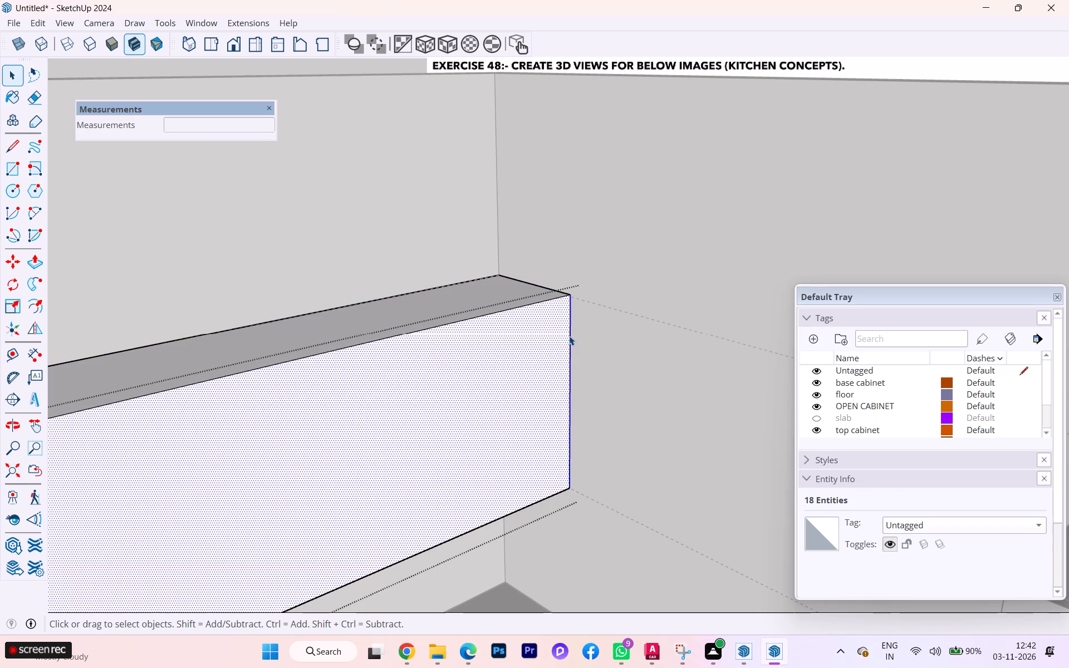
{"action": "left_click", "coordinate": [569, 336]}
{"action": "key", "text": "m"}
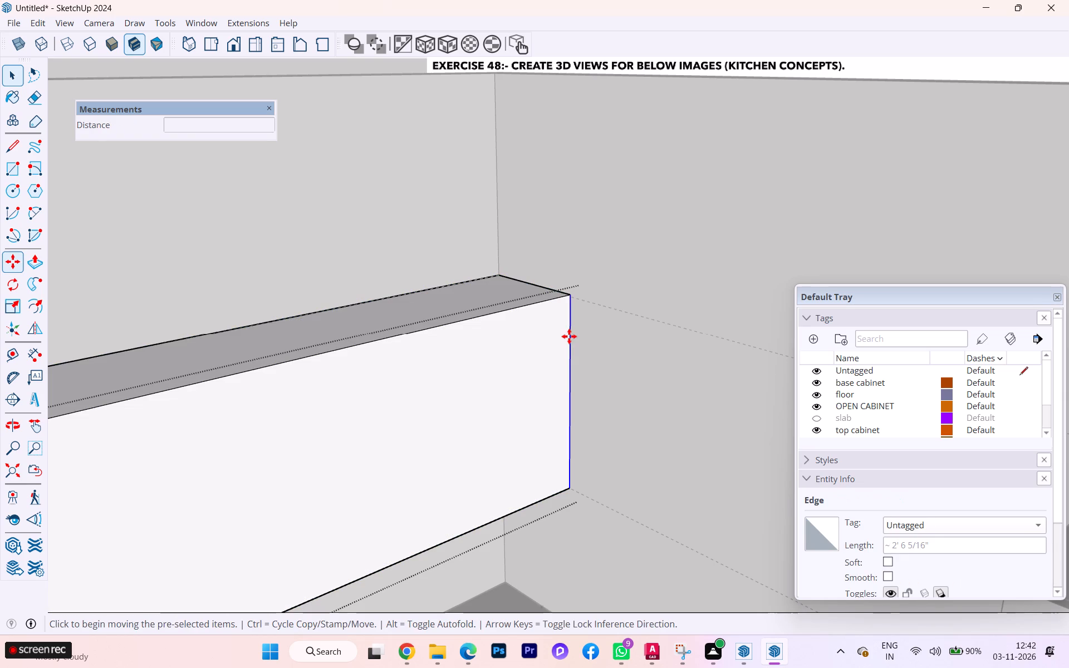
{"action": "key", "text": "Return"}
{"action": "left_click", "coordinate": [569, 336]}
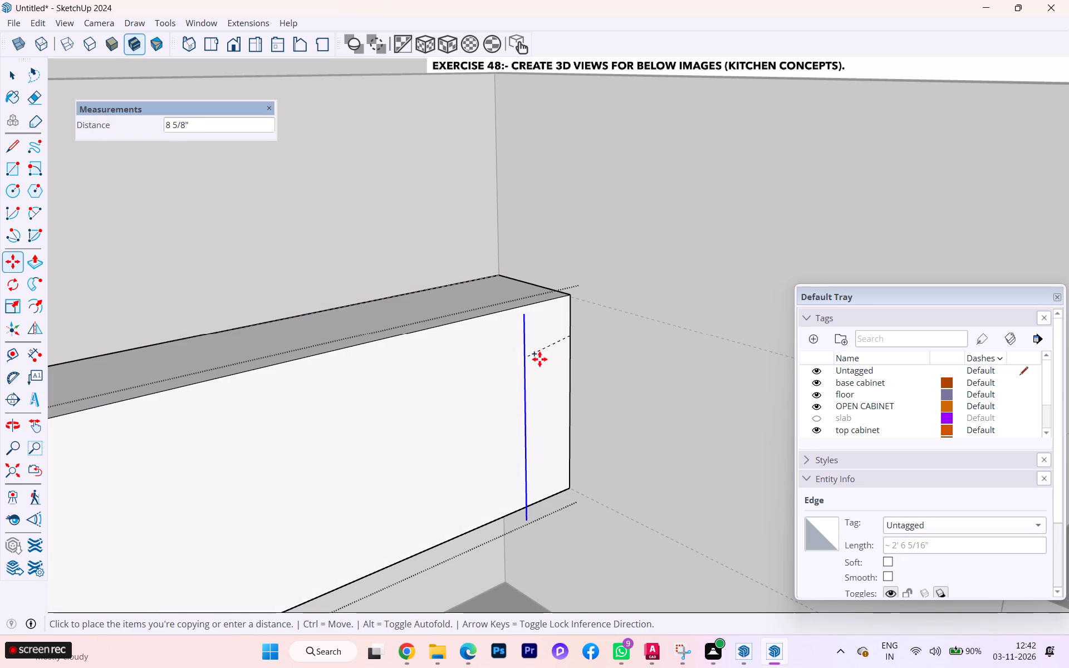
{"action": "key", "text": "Left"}
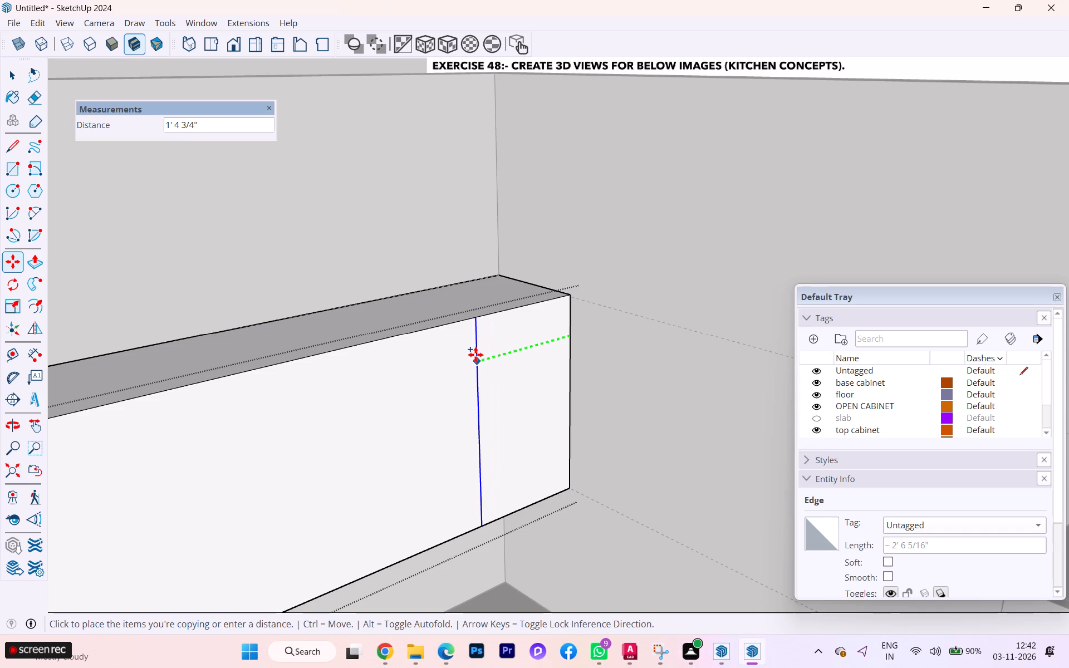
{"action": "type", "text": "14"}
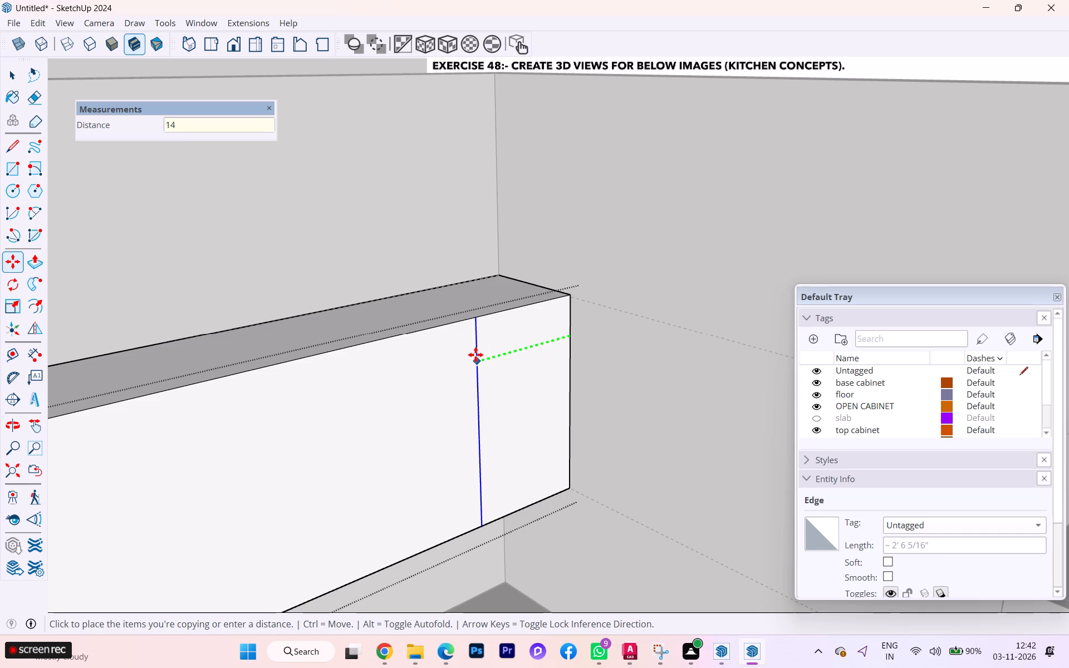
{"action": "key", "text": "Return"}
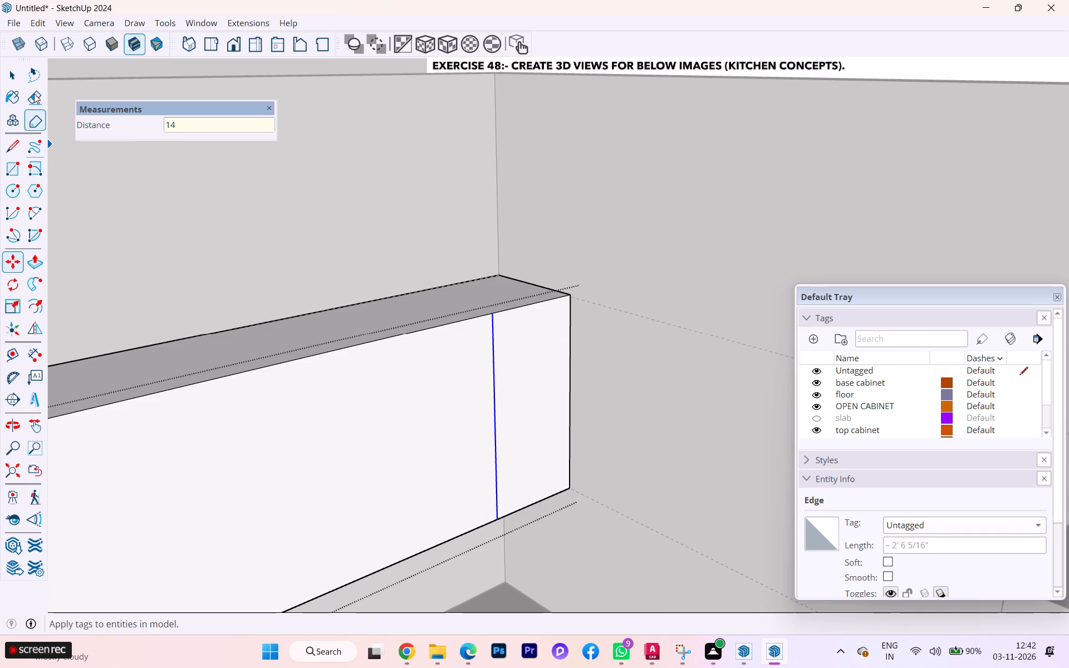
{"action": "left_click", "coordinate": [6, 72]}
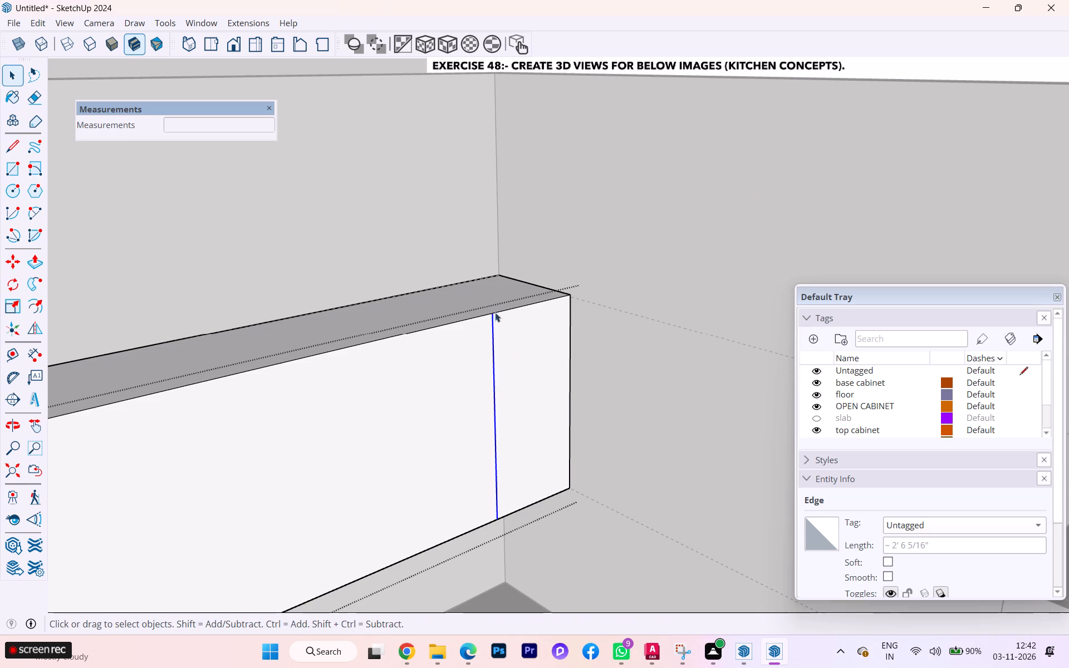
Push/Pull the 14" corner strip about 5' 9 5/8" along the adjoining wall to the tall cabinets, and close the group.
{"action": "left_click", "coordinate": [526, 365]}
{"action": "key", "text": "p"}
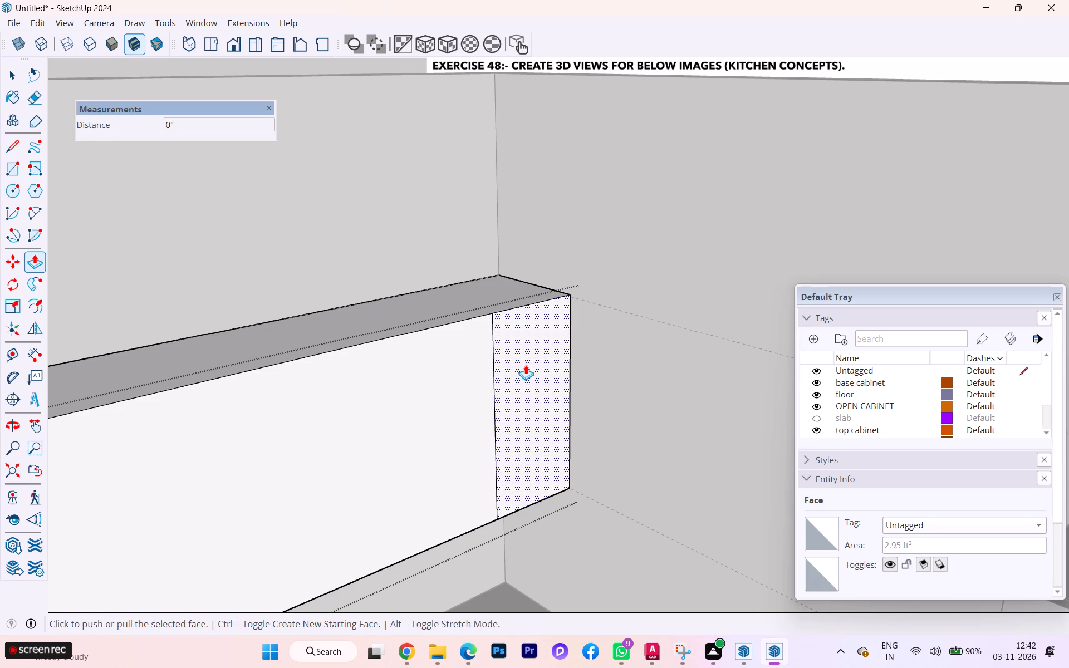
{"action": "key", "text": "Return"}
{"action": "left_click", "coordinate": [528, 361]}
{"action": "scroll", "coordinate": [434, 334], "scroll_direction": "down", "scroll_amount": 2}
{"action": "scroll", "coordinate": [430, 335], "scroll_direction": "up", "scroll_amount": 1}
{"action": "scroll", "coordinate": [430, 335], "scroll_direction": "down", "scroll_amount": 5}
{"action": "scroll", "coordinate": [429, 333], "scroll_direction": "up", "scroll_amount": 2}
{"action": "scroll", "coordinate": [429, 333], "scroll_direction": "down", "scroll_amount": 3}
{"action": "scroll", "coordinate": [429, 334], "scroll_direction": "up", "scroll_amount": 1}
{"action": "scroll", "coordinate": [429, 334], "scroll_direction": "down", "scroll_amount": 2}
{"action": "scroll", "coordinate": [429, 336], "scroll_direction": "up", "scroll_amount": 1}
{"action": "scroll", "coordinate": [609, 414], "scroll_direction": "up", "scroll_amount": 1}
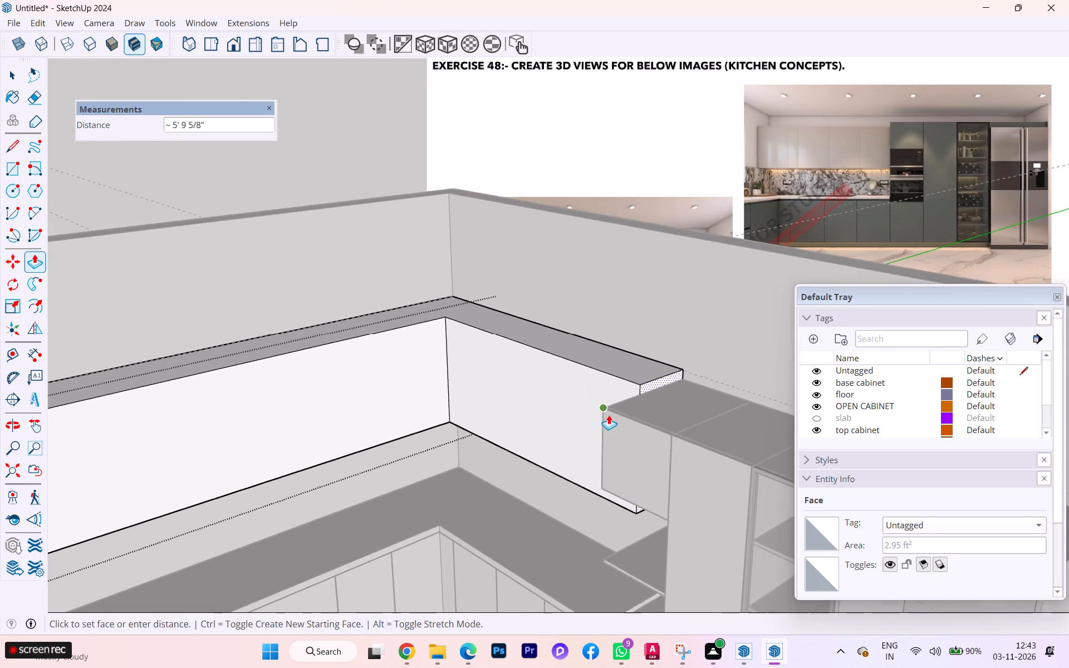
{"action": "scroll", "coordinate": [609, 415], "scroll_direction": "down", "scroll_amount": 1}
{"action": "scroll", "coordinate": [609, 415], "scroll_direction": "up", "scroll_amount": 8}
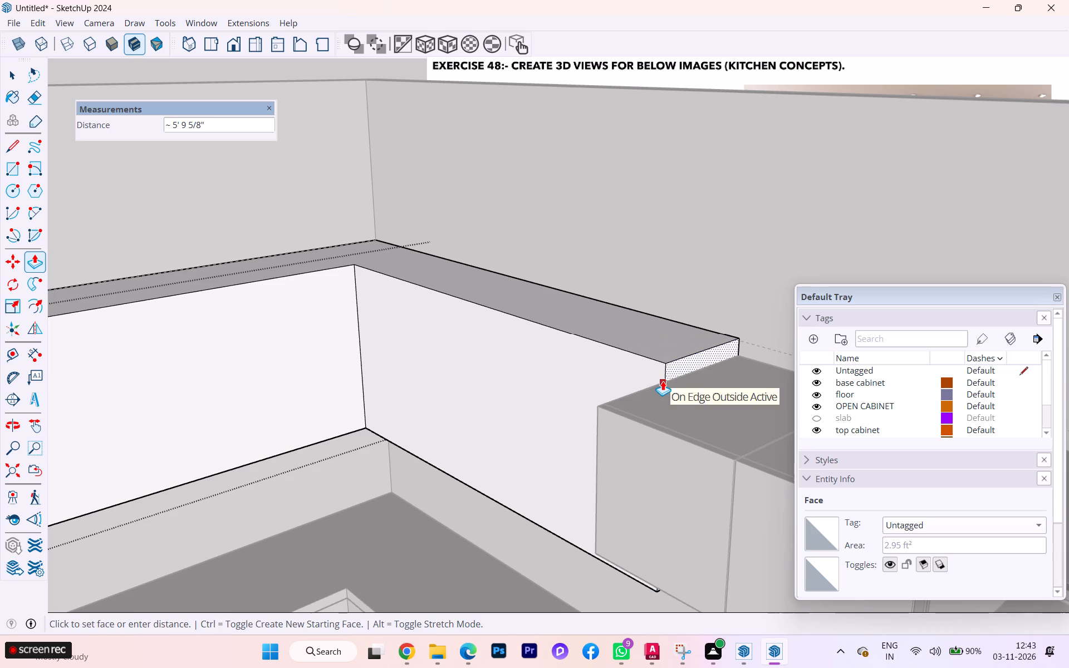
{"action": "left_click", "coordinate": [663, 381]}
{"action": "scroll", "coordinate": [639, 356], "scroll_direction": "down", "scroll_amount": 3}
{"action": "scroll", "coordinate": [637, 356], "scroll_direction": "up", "scroll_amount": 1}
{"action": "scroll", "coordinate": [637, 356], "scroll_direction": "down", "scroll_amount": 1}
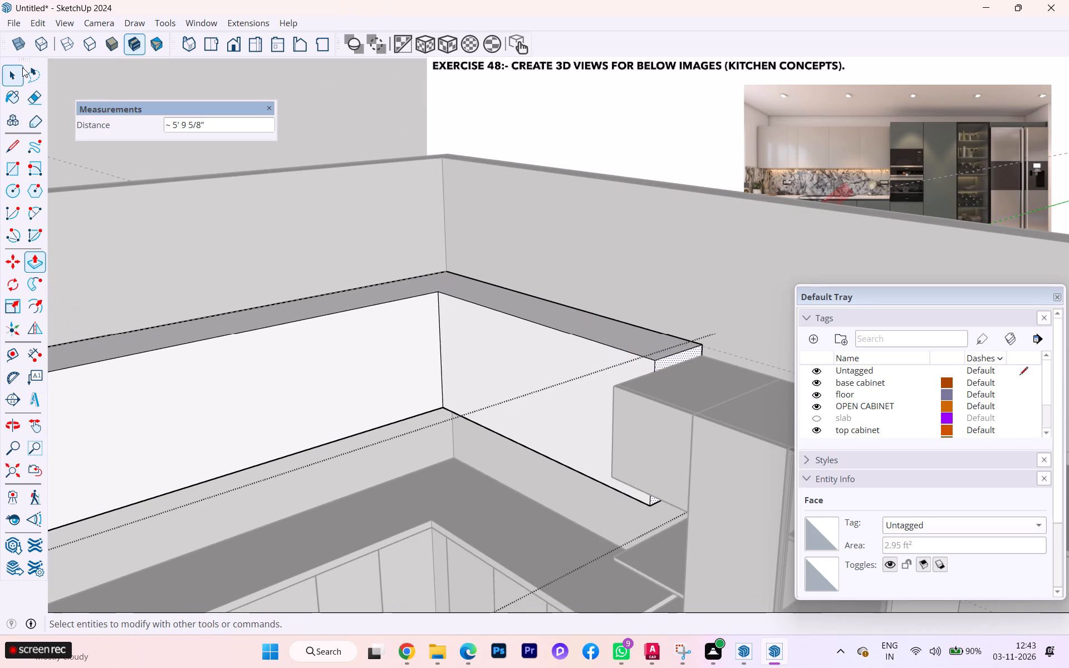
{"action": "left_click", "coordinate": [22, 67]}
{"action": "scroll", "coordinate": [743, 214], "scroll_direction": "down", "scroll_amount": 3}
{"action": "scroll", "coordinate": [741, 216], "scroll_direction": "up", "scroll_amount": 1}
{"action": "scroll", "coordinate": [741, 217], "scroll_direction": "down", "scroll_amount": 1}
{"action": "scroll", "coordinate": [741, 217], "scroll_direction": "up", "scroll_amount": 4}
{"action": "scroll", "coordinate": [739, 218], "scroll_direction": "down", "scroll_amount": 4}
{"action": "scroll", "coordinate": [702, 243], "scroll_direction": "up", "scroll_amount": 7}
{"action": "scroll", "coordinate": [702, 244], "scroll_direction": "down", "scroll_amount": 2}
{"action": "scroll", "coordinate": [705, 248], "scroll_direction": "up", "scroll_amount": 1}
{"action": "scroll", "coordinate": [705, 248], "scroll_direction": "down", "scroll_amount": 4}
{"action": "scroll", "coordinate": [703, 251], "scroll_direction": "up", "scroll_amount": 3}
{"action": "scroll", "coordinate": [703, 251], "scroll_direction": "down", "scroll_amount": 2}
{"action": "scroll", "coordinate": [714, 250], "scroll_direction": "up", "scroll_amount": 1}
{"action": "scroll", "coordinate": [714, 250], "scroll_direction": "down", "scroll_amount": 6}
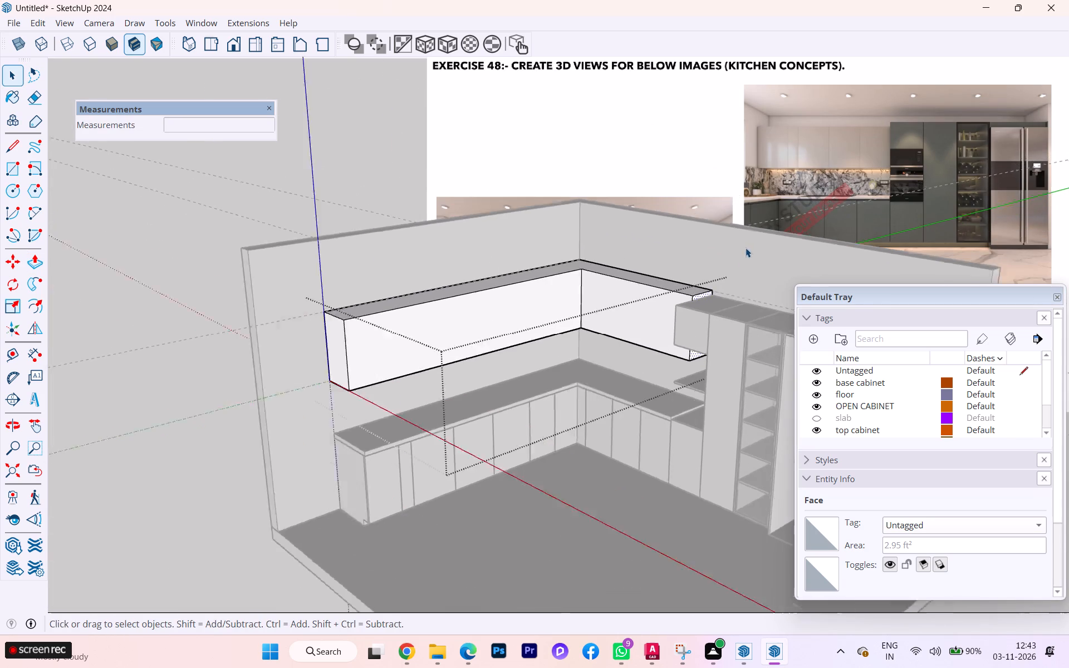
{"action": "scroll", "coordinate": [746, 248], "scroll_direction": "down", "scroll_amount": 2}
{"action": "left_click", "coordinate": [347, 213]}
Examine the L-shaped upper cabinet from several angles, including where its end meets the tall cabinets.
{"action": "scroll", "coordinate": [500, 267], "scroll_direction": "up", "scroll_amount": 7}
{"action": "scroll", "coordinate": [416, 291], "scroll_direction": "up", "scroll_amount": 2}
{"action": "scroll", "coordinate": [415, 296], "scroll_direction": "down", "scroll_amount": 1}
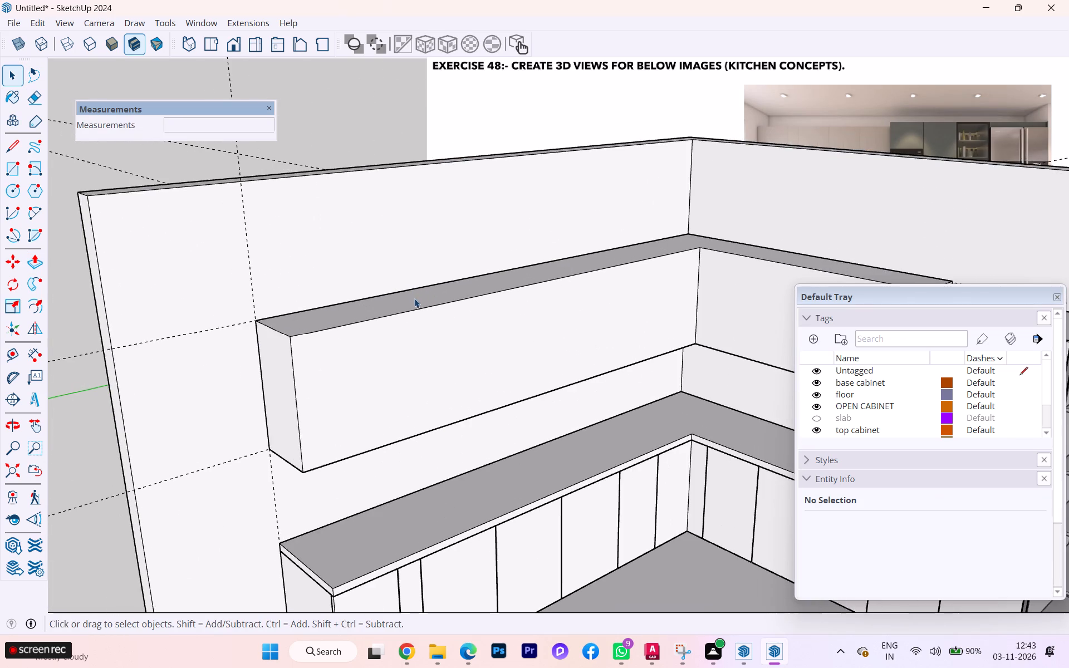
{"action": "scroll", "coordinate": [371, 342], "scroll_direction": "down", "scroll_amount": 2}
{"action": "scroll", "coordinate": [625, 287], "scroll_direction": "down", "scroll_amount": 1}
{"action": "middle_click_drag", "start_coordinate": [596, 341], "coordinate": [529, 401]}
{"action": "scroll", "coordinate": [449, 388], "scroll_direction": "down", "scroll_amount": 3}
{"action": "scroll", "coordinate": [446, 389], "scroll_direction": "up", "scroll_amount": 1}
{"action": "scroll", "coordinate": [444, 389], "scroll_direction": "down", "scroll_amount": 2}
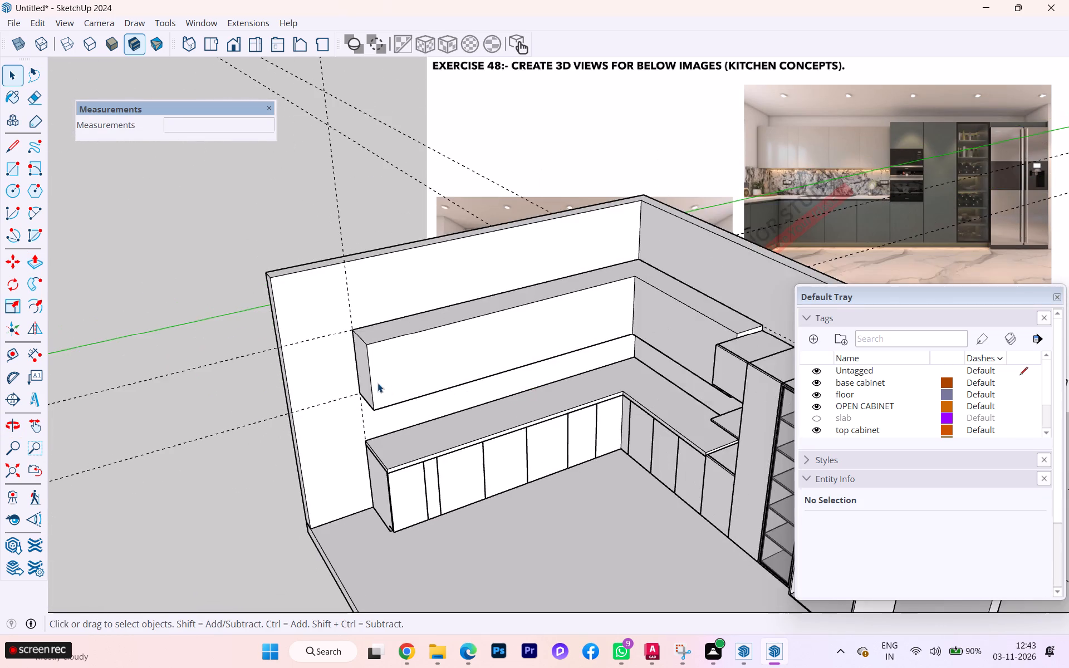
{"action": "scroll", "coordinate": [377, 383], "scroll_direction": "down", "scroll_amount": 2}
{"action": "scroll", "coordinate": [381, 382], "scroll_direction": "up", "scroll_amount": 1}
{"action": "scroll", "coordinate": [394, 379], "scroll_direction": "down", "scroll_amount": 2}
{"action": "middle_click_drag", "start_coordinate": [676, 306], "coordinate": [600, 374]}
{"action": "scroll", "coordinate": [628, 356], "scroll_direction": "up", "scroll_amount": 3}
{"action": "scroll", "coordinate": [629, 356], "scroll_direction": "down", "scroll_amount": 1}
{"action": "scroll", "coordinate": [629, 356], "scroll_direction": "up", "scroll_amount": 4}
{"action": "scroll", "coordinate": [743, 338], "scroll_direction": "down", "scroll_amount": 1}
{"action": "scroll", "coordinate": [743, 338], "scroll_direction": "up", "scroll_amount": 4}
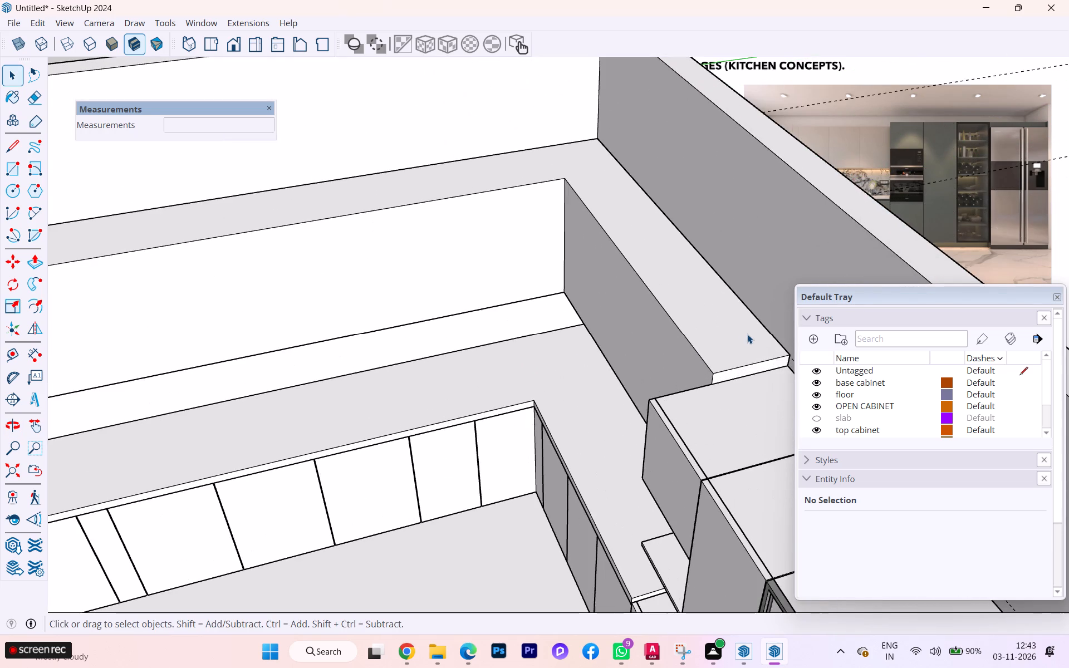
{"action": "scroll", "coordinate": [568, 257], "scroll_direction": "down", "scroll_amount": 2}
{"action": "middle_click_drag", "start_coordinate": [595, 238], "coordinate": [891, 159]}
{"action": "scroll", "coordinate": [609, 202], "scroll_direction": "down", "scroll_amount": 2}
{"action": "scroll", "coordinate": [507, 262], "scroll_direction": "down", "scroll_amount": 5}
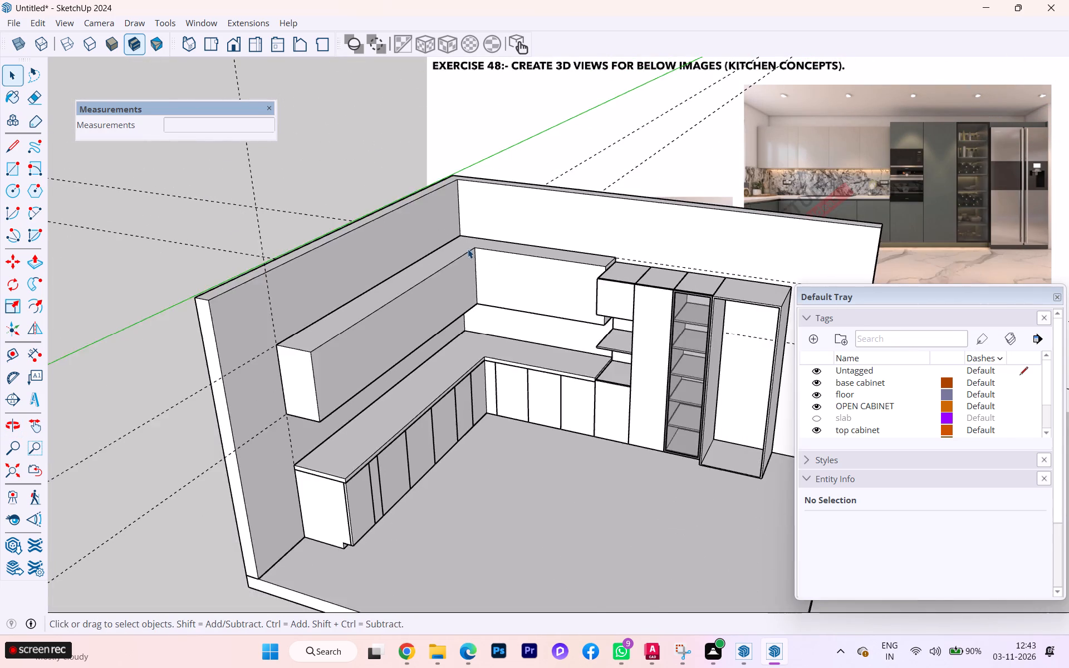
{"action": "scroll", "coordinate": [468, 249], "scroll_direction": "down", "scroll_amount": 2}
{"action": "scroll", "coordinate": [693, 254], "scroll_direction": "up", "scroll_amount": 2}
{"action": "scroll", "coordinate": [693, 254], "scroll_direction": "down", "scroll_amount": 2}
{"action": "scroll", "coordinate": [693, 254], "scroll_direction": "up", "scroll_amount": 3}
{"action": "scroll", "coordinate": [677, 278], "scroll_direction": "down", "scroll_amount": 1}
{"action": "scroll", "coordinate": [677, 278], "scroll_direction": "up", "scroll_amount": 2}
{"action": "scroll", "coordinate": [390, 228], "scroll_direction": "up", "scroll_amount": 1}
{"action": "scroll", "coordinate": [389, 227], "scroll_direction": "down", "scroll_amount": 1}
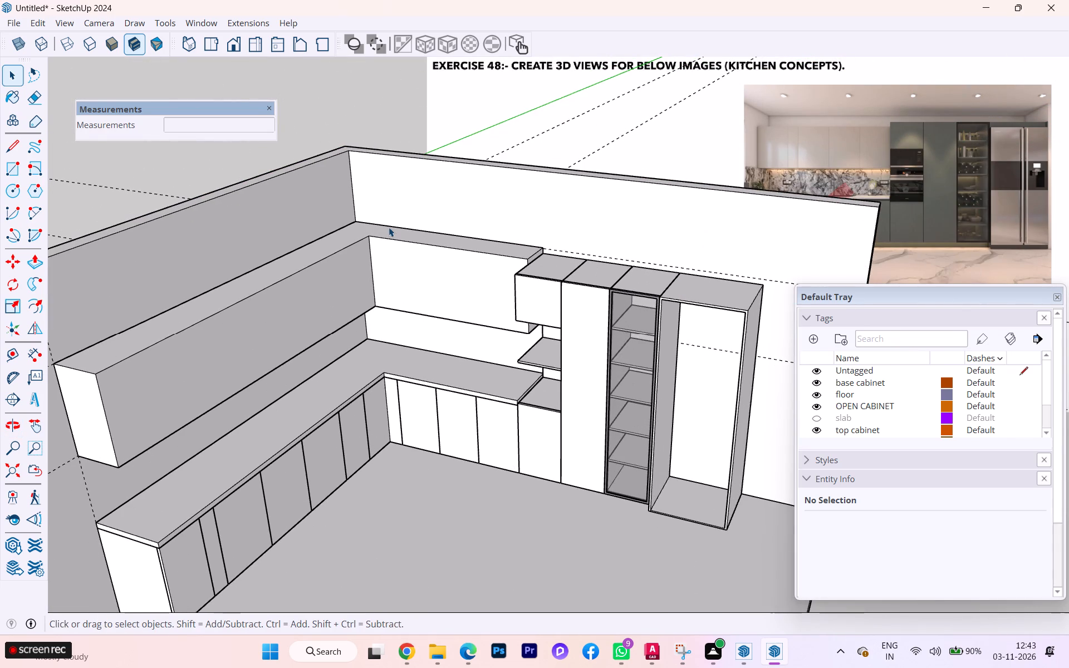
Raise the top face of the short-fronted cabinet beside the upper run about 2 5/16" to the upper cabinet's top level.
{"action": "scroll", "coordinate": [467, 228], "scroll_direction": "up", "scroll_amount": 4}
{"action": "scroll", "coordinate": [599, 261], "scroll_direction": "up", "scroll_amount": 2}
{"action": "scroll", "coordinate": [596, 267], "scroll_direction": "down", "scroll_amount": 1}
{"action": "scroll", "coordinate": [596, 267], "scroll_direction": "up", "scroll_amount": 4}
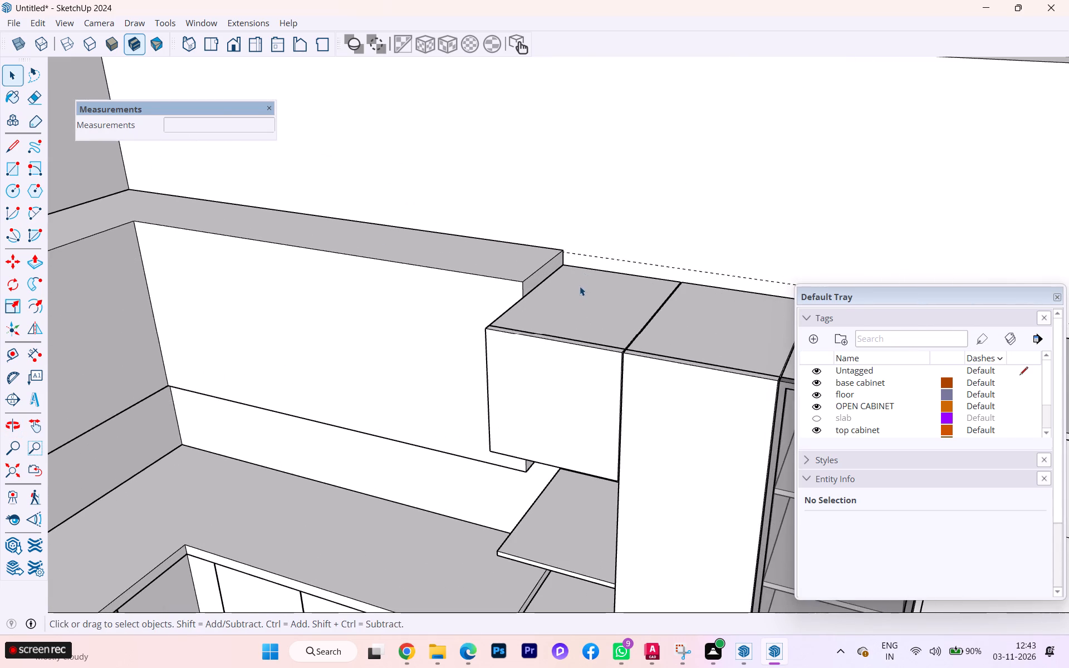
{"action": "double_click", "coordinate": [579, 286]}
{"action": "left_click", "coordinate": [559, 294]}
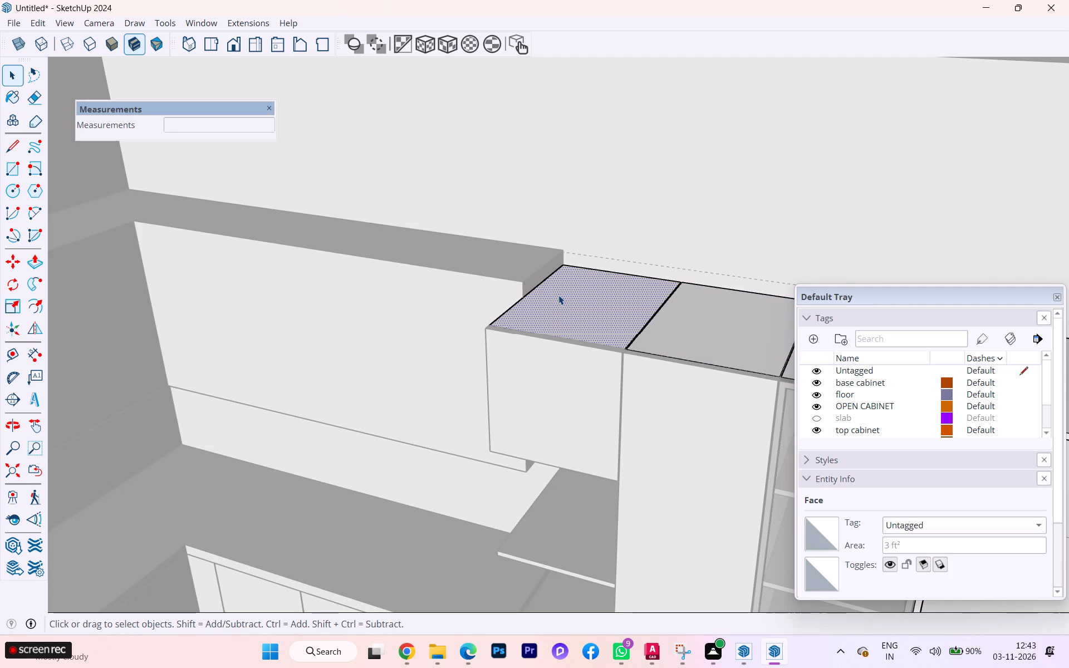
{"action": "key", "text": "p"}
{"action": "key", "text": "Return"}
{"action": "left_click", "coordinate": [556, 295]}
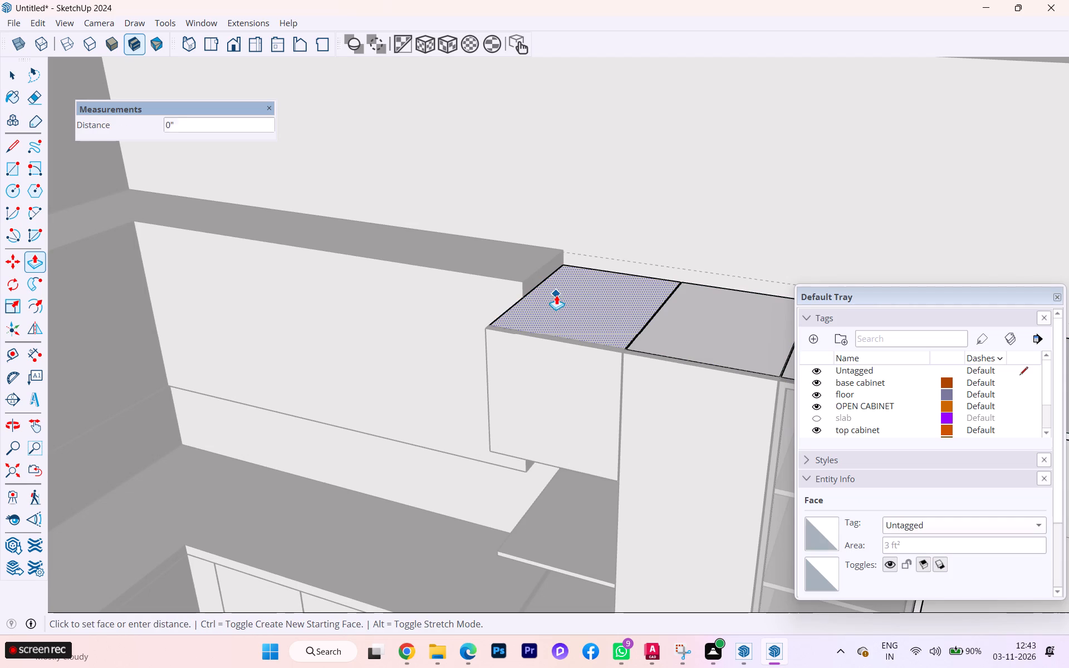
{"action": "left_click", "coordinate": [473, 276]}
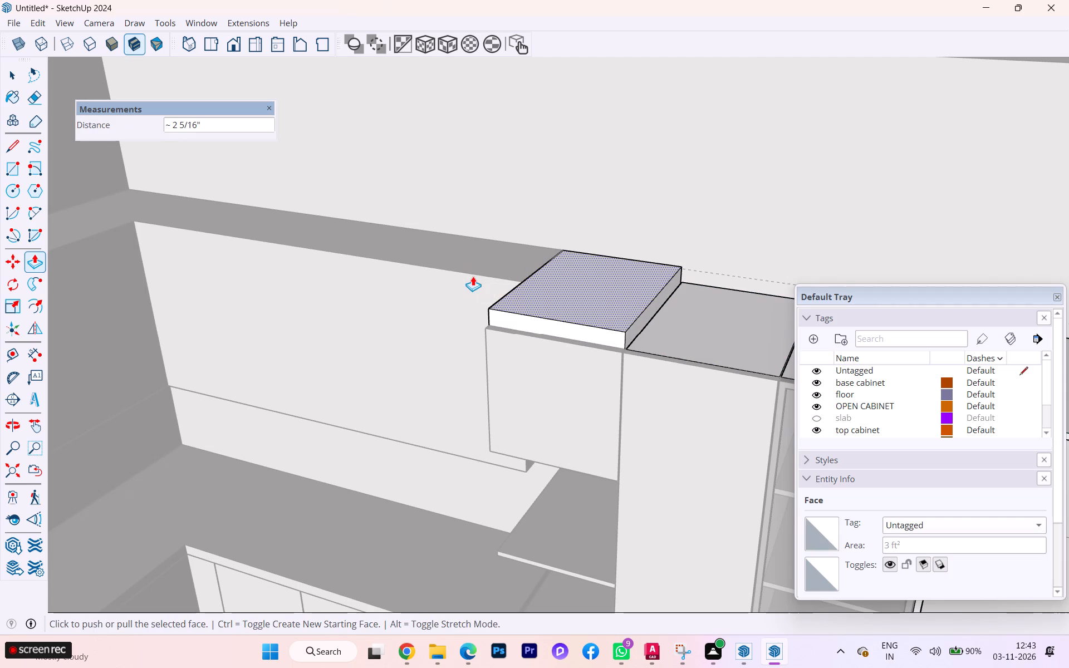
{"action": "scroll", "coordinate": [459, 273], "scroll_direction": "down", "scroll_amount": 5}
{"action": "left_click", "coordinate": [16, 76]}
{"action": "scroll", "coordinate": [180, 165], "scroll_direction": "down", "scroll_amount": 2}
{"action": "scroll", "coordinate": [189, 182], "scroll_direction": "up", "scroll_amount": 3}
{"action": "scroll", "coordinate": [192, 188], "scroll_direction": "down", "scroll_amount": 5}
{"action": "scroll", "coordinate": [356, 304], "scroll_direction": "up", "scroll_amount": 1}
{"action": "scroll", "coordinate": [356, 304], "scroll_direction": "down", "scroll_amount": 2}
{"action": "left_click", "coordinate": [682, 528]}
Raise the top face of the closed tall cabinet to match the already raised cabinet top beside it.
{"action": "scroll", "coordinate": [479, 258], "scroll_direction": "up", "scroll_amount": 8}
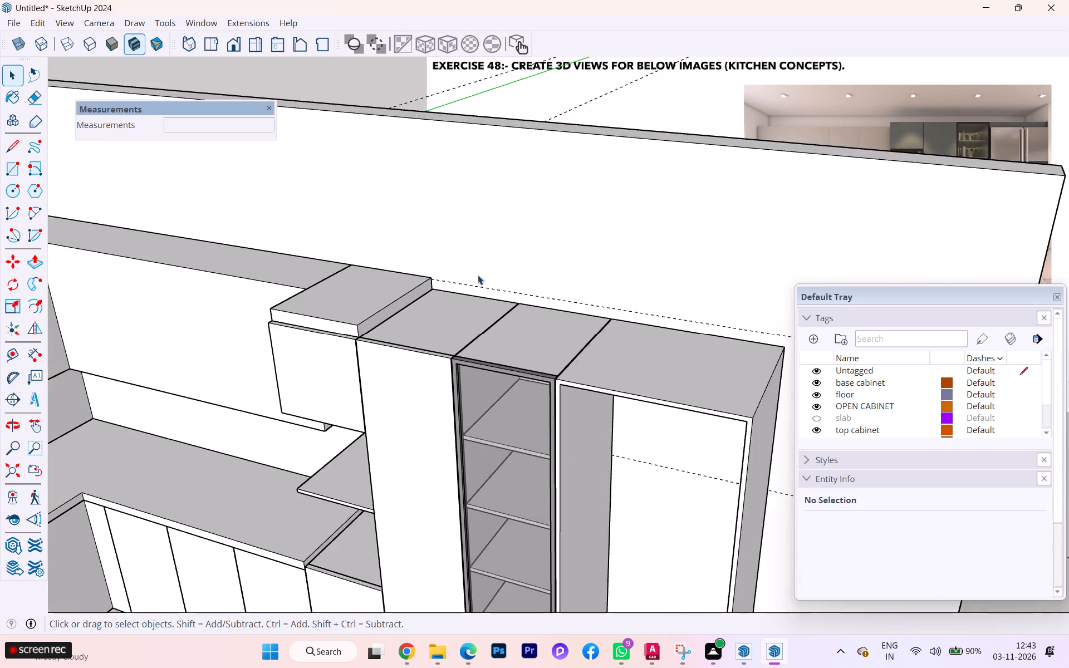
{"action": "scroll", "coordinate": [478, 275], "scroll_direction": "up", "scroll_amount": 4}
{"action": "scroll", "coordinate": [486, 318], "scroll_direction": "down", "scroll_amount": 1}
{"action": "scroll", "coordinate": [487, 321], "scroll_direction": "up", "scroll_amount": 1}
{"action": "double_click", "coordinate": [412, 346]}
{"action": "left_click", "coordinate": [412, 346]}
{"action": "left_click", "coordinate": [419, 353]}
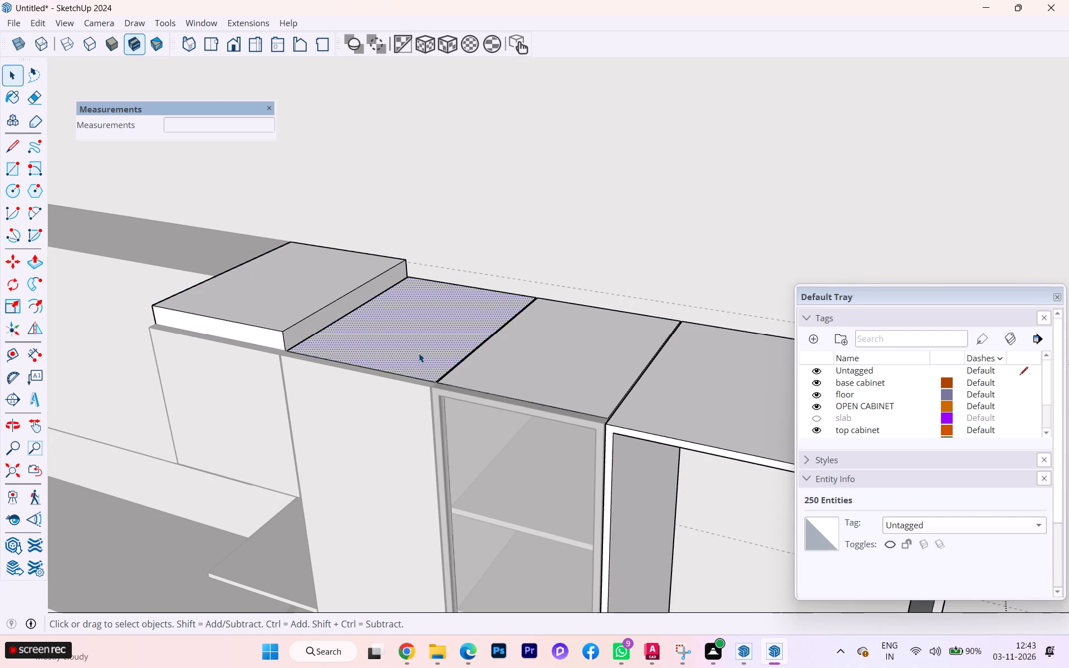
{"action": "key", "text": "p"}
{"action": "key", "text": "Return"}
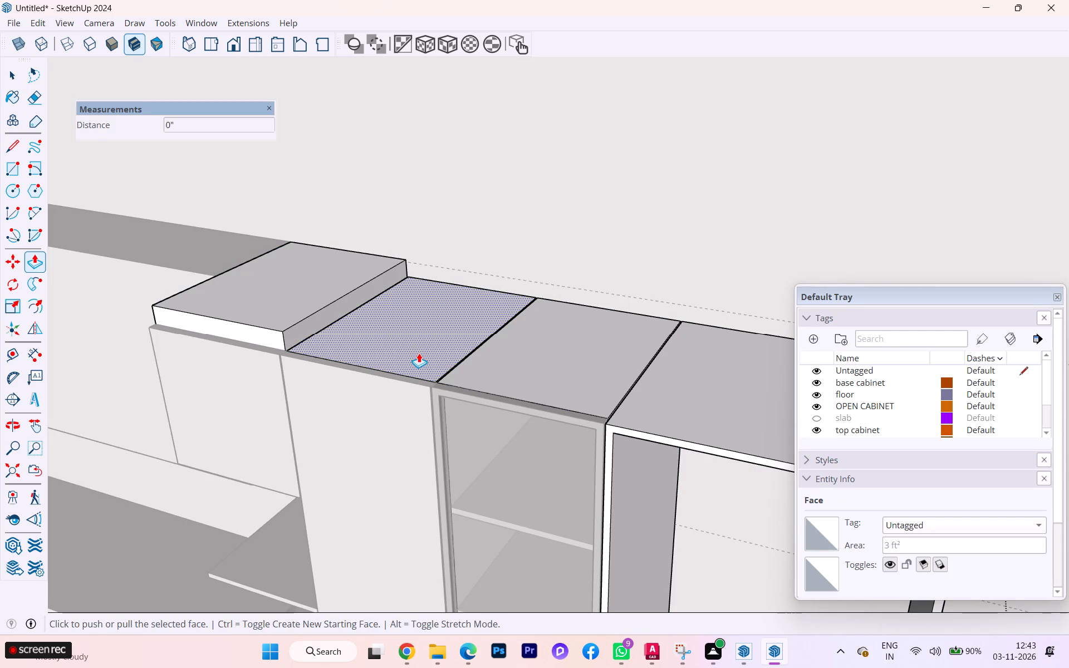
{"action": "left_click", "coordinate": [419, 353]}
{"action": "left_click", "coordinate": [249, 311]}
{"action": "scroll", "coordinate": [508, 293], "scroll_direction": "down", "scroll_amount": 1}
{"action": "scroll", "coordinate": [508, 293], "scroll_direction": "up", "scroll_amount": 1}
{"action": "scroll", "coordinate": [508, 293], "scroll_direction": "down", "scroll_amount": 2}
{"action": "scroll", "coordinate": [508, 293], "scroll_direction": "up", "scroll_amount": 1}
{"action": "left_click", "coordinate": [13, 72]}
{"action": "scroll", "coordinate": [178, 149], "scroll_direction": "down", "scroll_amount": 15}
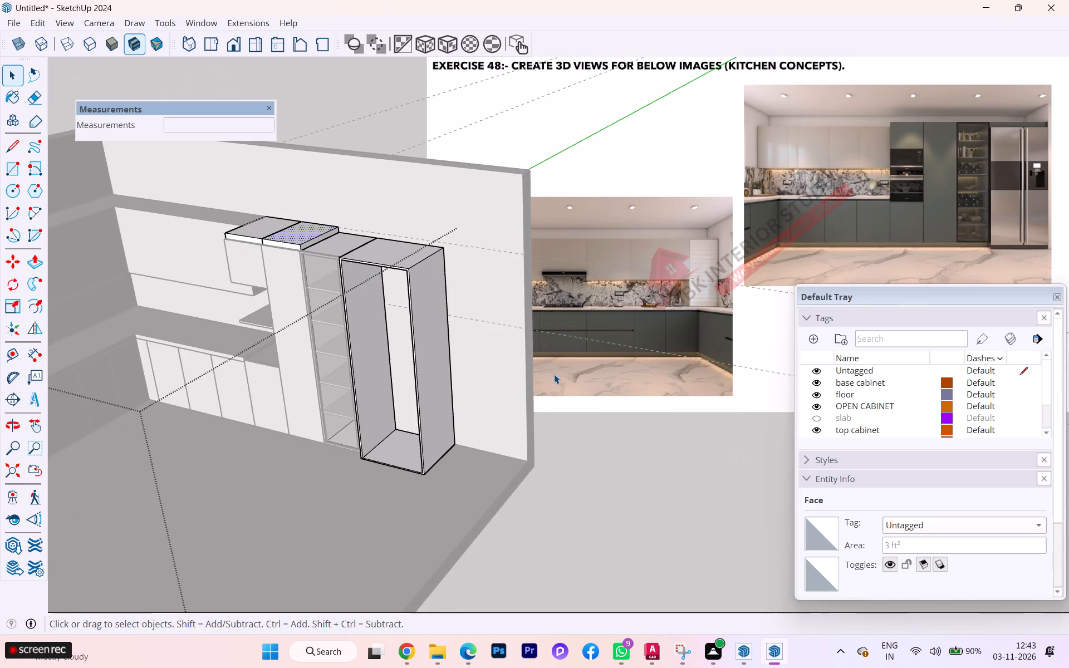
{"action": "left_click", "coordinate": [600, 451]}
Raise the top face of the tall shelved cabinet about 2 5/16" to match the neighbouring raised tops.
{"action": "scroll", "coordinate": [283, 166], "scroll_direction": "up", "scroll_amount": 2}
{"action": "scroll", "coordinate": [286, 171], "scroll_direction": "down", "scroll_amount": 1}
{"action": "scroll", "coordinate": [290, 179], "scroll_direction": "up", "scroll_amount": 4}
{"action": "scroll", "coordinate": [355, 263], "scroll_direction": "up", "scroll_amount": 10}
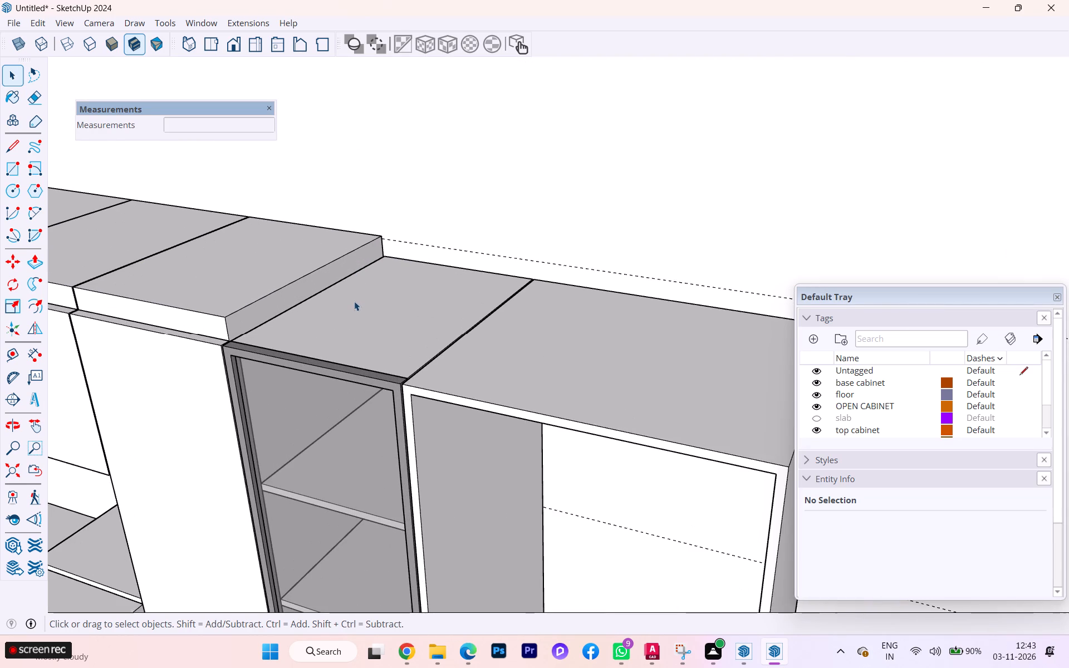
{"action": "left_click", "coordinate": [355, 302]}
{"action": "double_click", "coordinate": [351, 311]}
{"action": "left_click", "coordinate": [331, 316]}
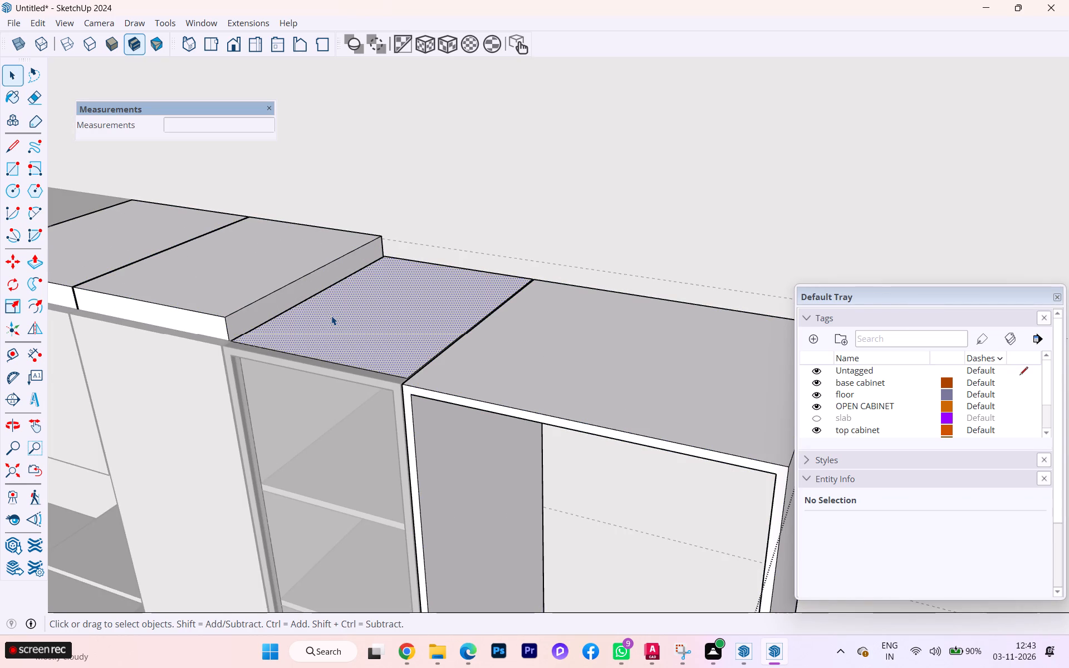
{"action": "key", "text": "p"}
{"action": "key", "text": "Return"}
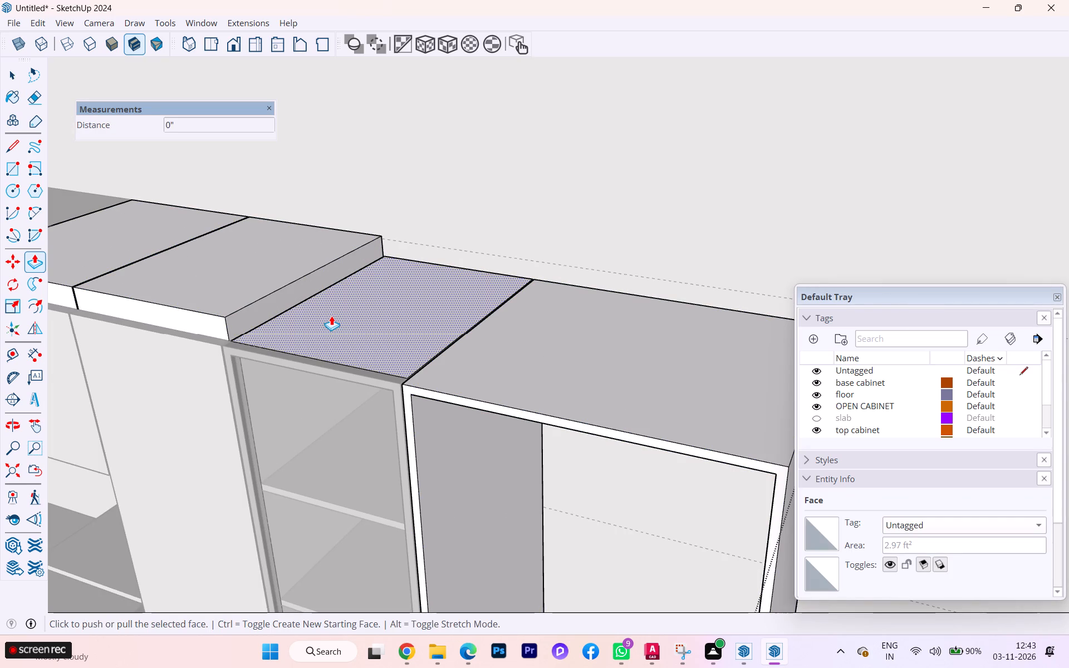
{"action": "left_click", "coordinate": [331, 316]}
{"action": "left_click", "coordinate": [202, 291]}
{"action": "scroll", "coordinate": [281, 278], "scroll_direction": "down", "scroll_amount": 2}
{"action": "scroll", "coordinate": [306, 281], "scroll_direction": "up", "scroll_amount": 1}
{"action": "scroll", "coordinate": [308, 281], "scroll_direction": "down", "scroll_amount": 1}
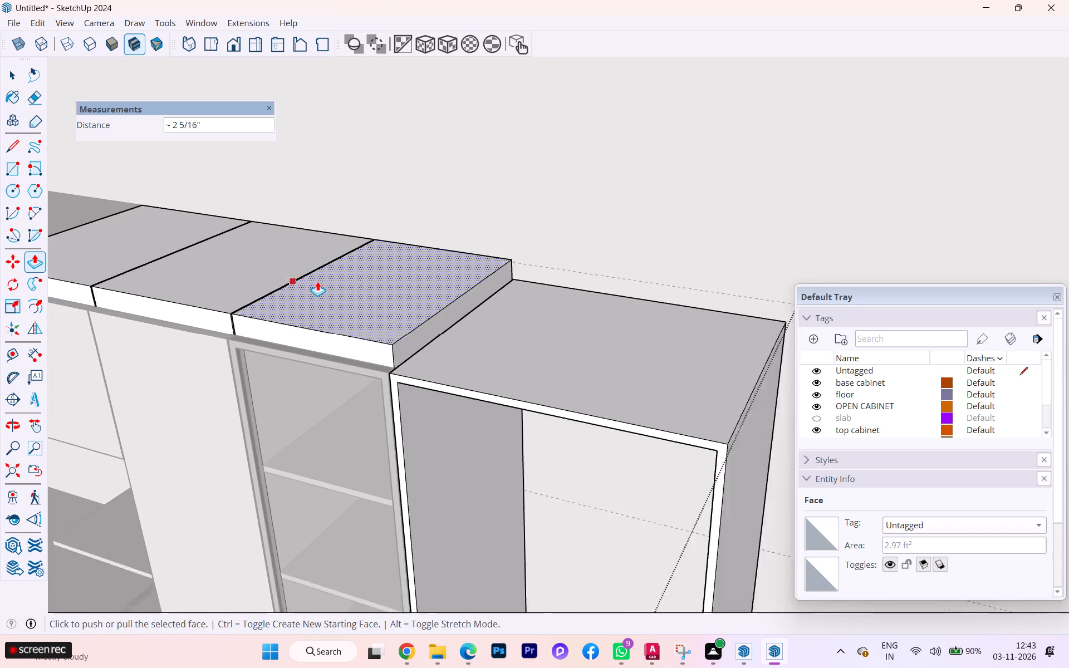
{"action": "scroll", "coordinate": [317, 281], "scroll_direction": "down", "scroll_amount": 10}
{"action": "middle_click_drag", "start_coordinate": [830, 320], "coordinate": [773, 303]}
{"action": "scroll", "coordinate": [695, 281], "scroll_direction": "down", "scroll_amount": 2}
{"action": "middle_click_drag", "start_coordinate": [689, 282], "coordinate": [770, 284]}
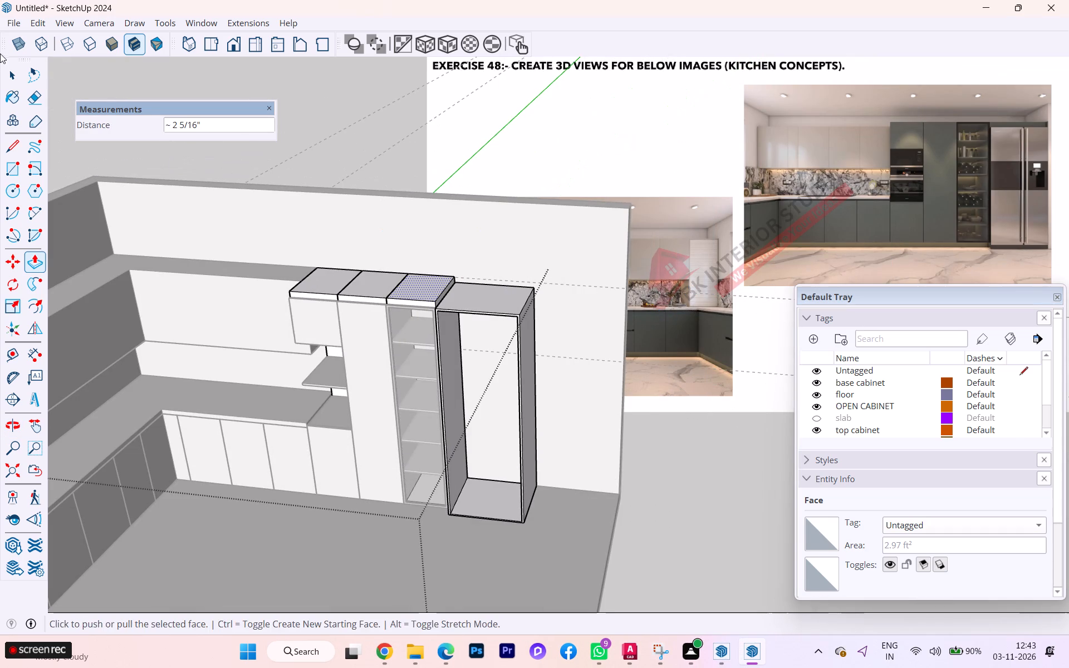
{"action": "left_click", "coordinate": [12, 68]}
Raise the top face of the open refrigerator cabinet about 2 5/16" to match the neighbouring shelved cabinet's top.
{"action": "scroll", "coordinate": [447, 286], "scroll_direction": "up", "scroll_amount": 2}
{"action": "scroll", "coordinate": [452, 287], "scroll_direction": "down", "scroll_amount": 1}
{"action": "scroll", "coordinate": [470, 296], "scroll_direction": "up", "scroll_amount": 13}
{"action": "left_click", "coordinate": [488, 301]}
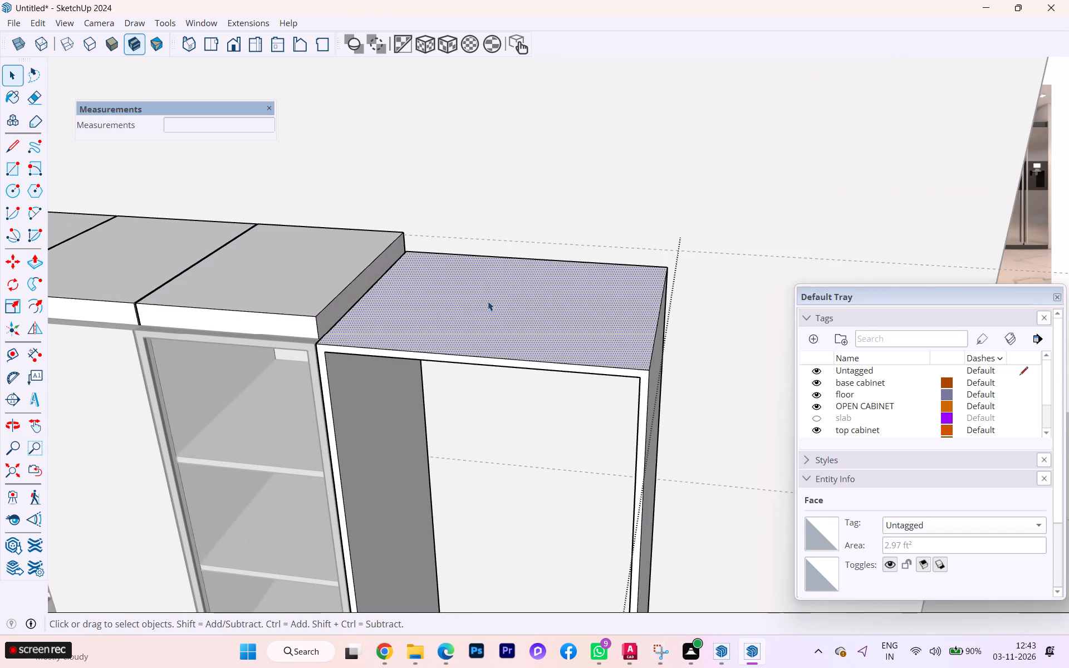
{"action": "key", "text": "p"}
{"action": "key", "text": "Return"}
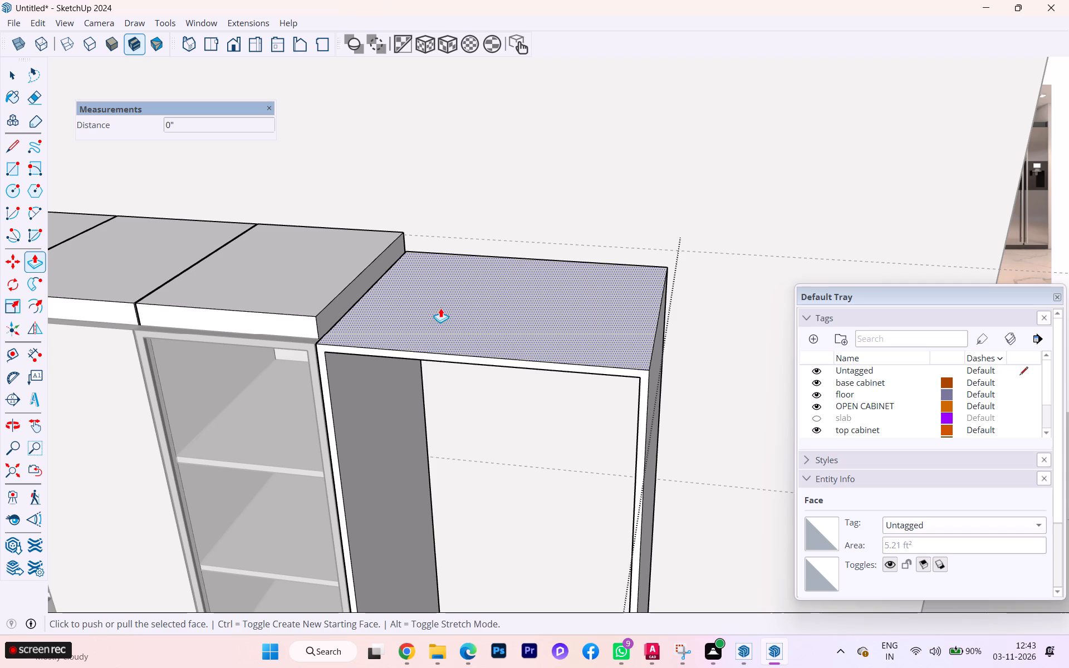
{"action": "left_click", "coordinate": [384, 338]}
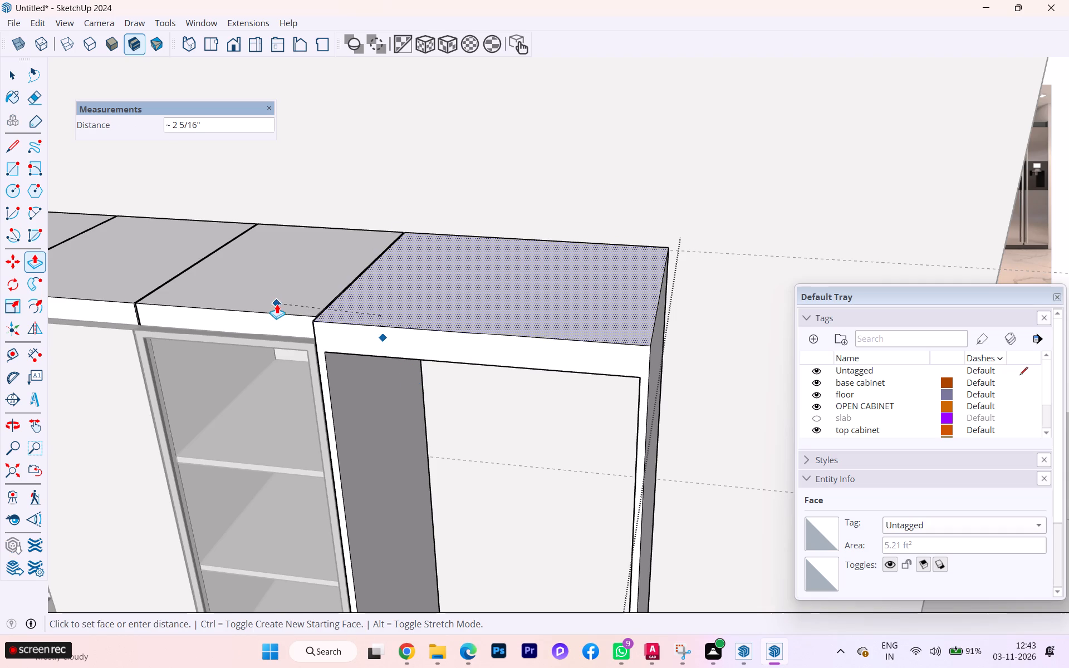
{"action": "left_click", "coordinate": [277, 304]}
{"action": "scroll", "coordinate": [317, 326], "scroll_direction": "down", "scroll_amount": 3}
{"action": "scroll", "coordinate": [317, 326], "scroll_direction": "up", "scroll_amount": 11}
{"action": "scroll", "coordinate": [371, 292], "scroll_direction": "down", "scroll_amount": 3}
{"action": "scroll", "coordinate": [372, 293], "scroll_direction": "up", "scroll_amount": 3}
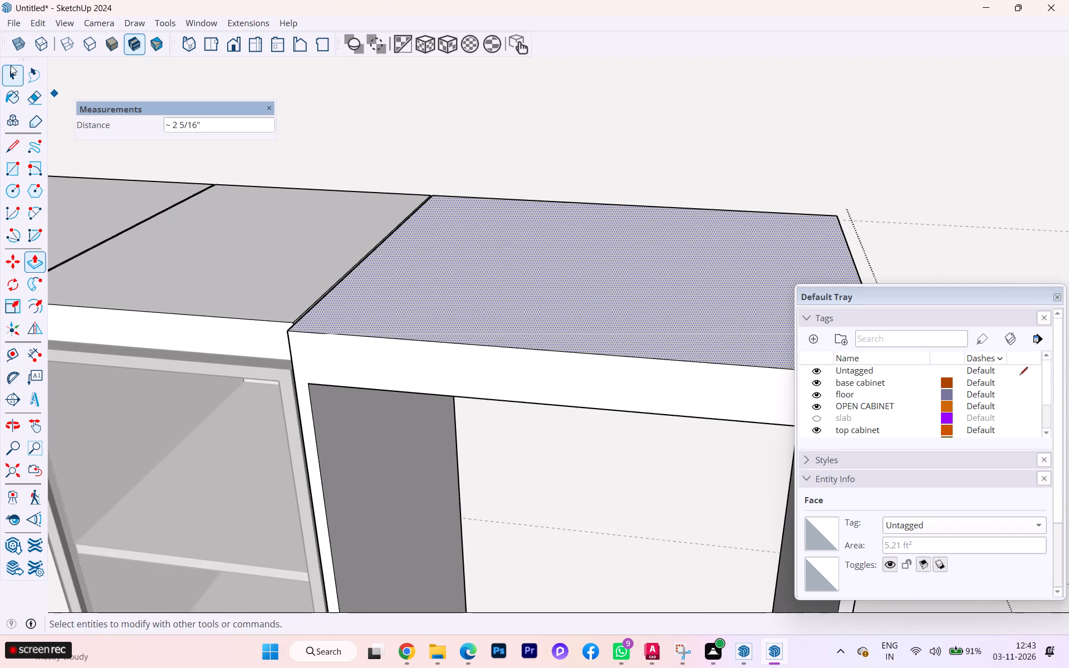
{"action": "left_click", "coordinate": [4, 70]}
Push the inner underside of the open refrigerator cabinet's top panel up 2 1/4" to thin the panel, and leave the group.
{"action": "scroll", "coordinate": [75, 66], "scroll_direction": "up", "scroll_amount": 1}
{"action": "scroll", "coordinate": [79, 66], "scroll_direction": "down", "scroll_amount": 4}
{"action": "scroll", "coordinate": [95, 66], "scroll_direction": "up", "scroll_amount": 1}
{"action": "scroll", "coordinate": [96, 66], "scroll_direction": "down", "scroll_amount": 4}
{"action": "scroll", "coordinate": [154, 80], "scroll_direction": "up", "scroll_amount": 3}
{"action": "scroll", "coordinate": [161, 82], "scroll_direction": "down", "scroll_amount": 1}
{"action": "scroll", "coordinate": [413, 153], "scroll_direction": "down", "scroll_amount": 3}
{"action": "scroll", "coordinate": [430, 161], "scroll_direction": "up", "scroll_amount": 6}
{"action": "scroll", "coordinate": [439, 166], "scroll_direction": "down", "scroll_amount": 1}
{"action": "scroll", "coordinate": [578, 238], "scroll_direction": "down", "scroll_amount": 1}
{"action": "scroll", "coordinate": [566, 238], "scroll_direction": "up", "scroll_amount": 2}
{"action": "scroll", "coordinate": [562, 238], "scroll_direction": "down", "scroll_amount": 3}
{"action": "middle_click_drag", "start_coordinate": [536, 227], "coordinate": [487, 102]}
{"action": "scroll", "coordinate": [422, 149], "scroll_direction": "up", "scroll_amount": 1}
{"action": "scroll", "coordinate": [421, 150], "scroll_direction": "down", "scroll_amount": 2}
{"action": "scroll", "coordinate": [420, 152], "scroll_direction": "up", "scroll_amount": 7}
{"action": "double_click", "coordinate": [369, 198]}
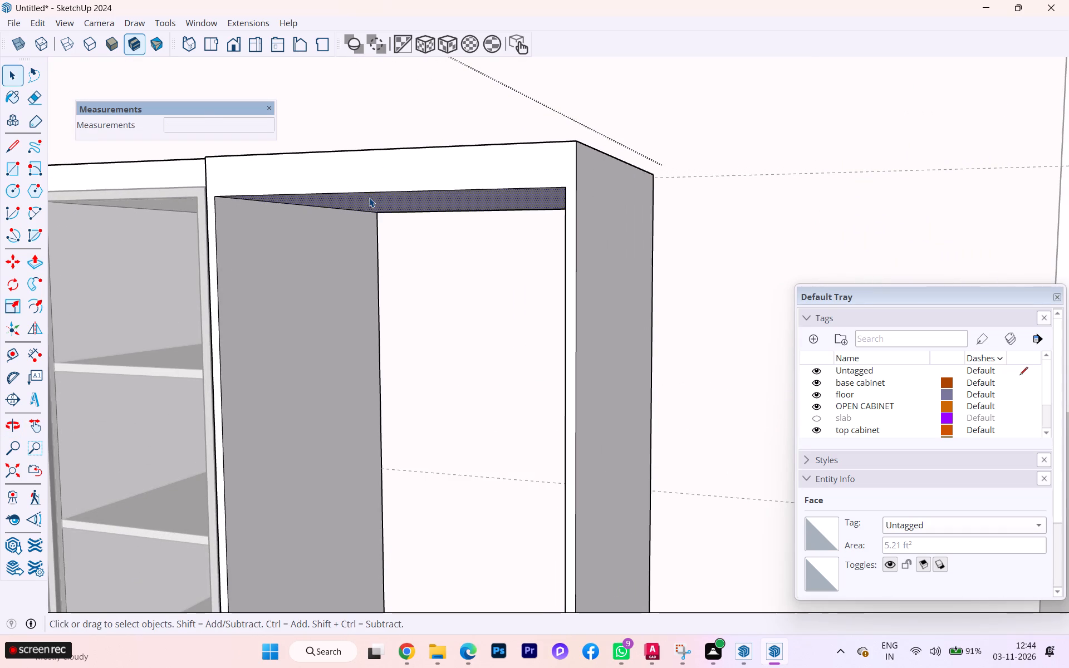
{"action": "left_click", "coordinate": [334, 197]}
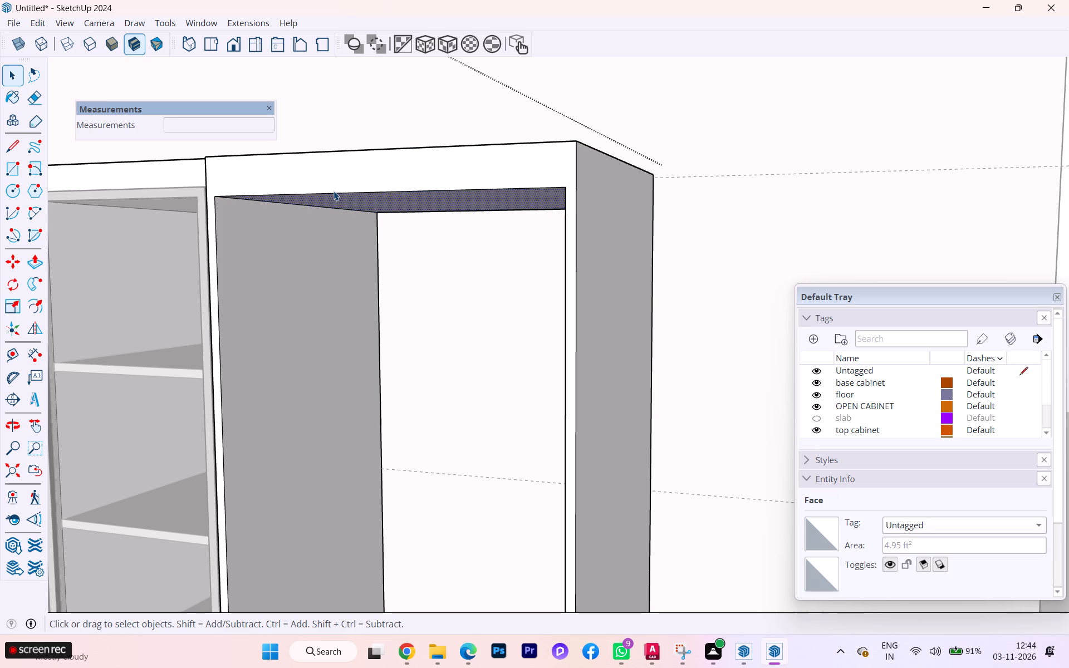
{"action": "key", "text": "p"}
{"action": "key", "text": "Return"}
{"action": "left_click", "coordinate": [334, 189]}
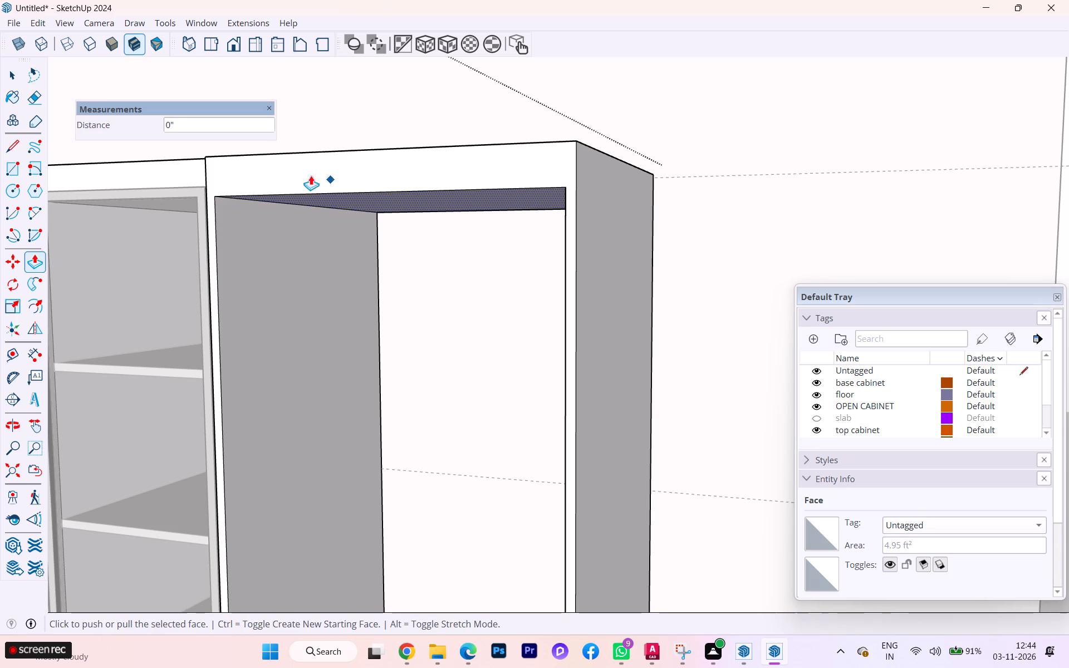
{"action": "left_click", "coordinate": [243, 198]}
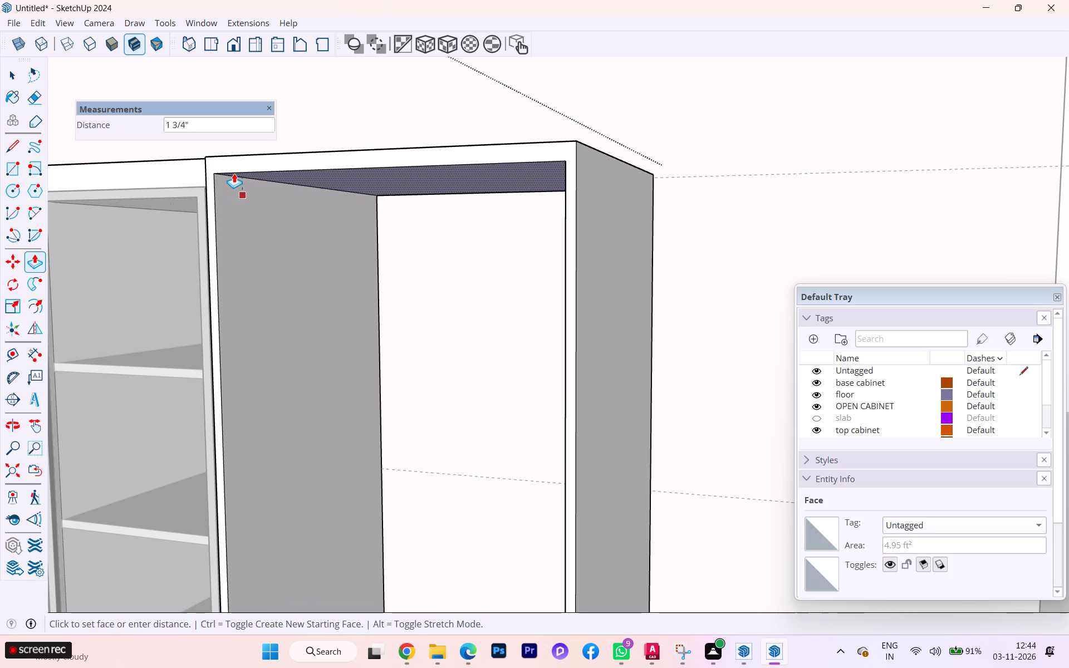
{"action": "left_click", "coordinate": [231, 166]}
{"action": "scroll", "coordinate": [447, 183], "scroll_direction": "down", "scroll_amount": 3}
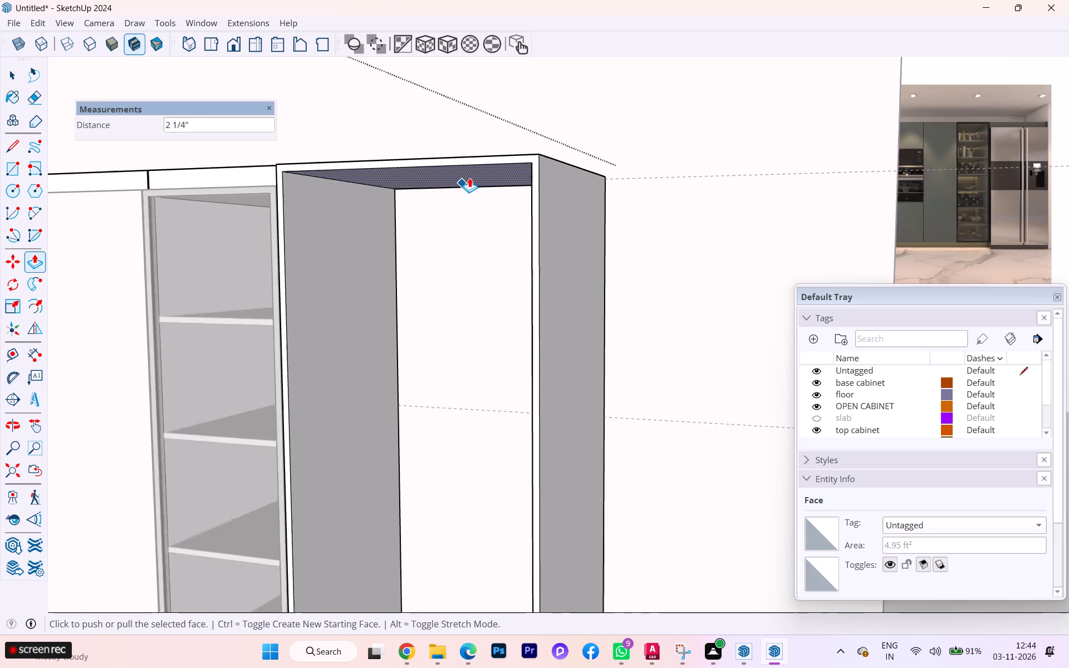
{"action": "scroll", "coordinate": [469, 178], "scroll_direction": "down", "scroll_amount": 3}
{"action": "scroll", "coordinate": [478, 179], "scroll_direction": "up", "scroll_amount": 1}
{"action": "scroll", "coordinate": [486, 183], "scroll_direction": "down", "scroll_amount": 4}
{"action": "scroll", "coordinate": [555, 194], "scroll_direction": "up", "scroll_amount": 1}
{"action": "scroll", "coordinate": [556, 194], "scroll_direction": "down", "scroll_amount": 7}
{"action": "middle_click_drag", "start_coordinate": [560, 196], "coordinate": [567, 306]}
{"action": "left_click", "coordinate": [13, 72]}
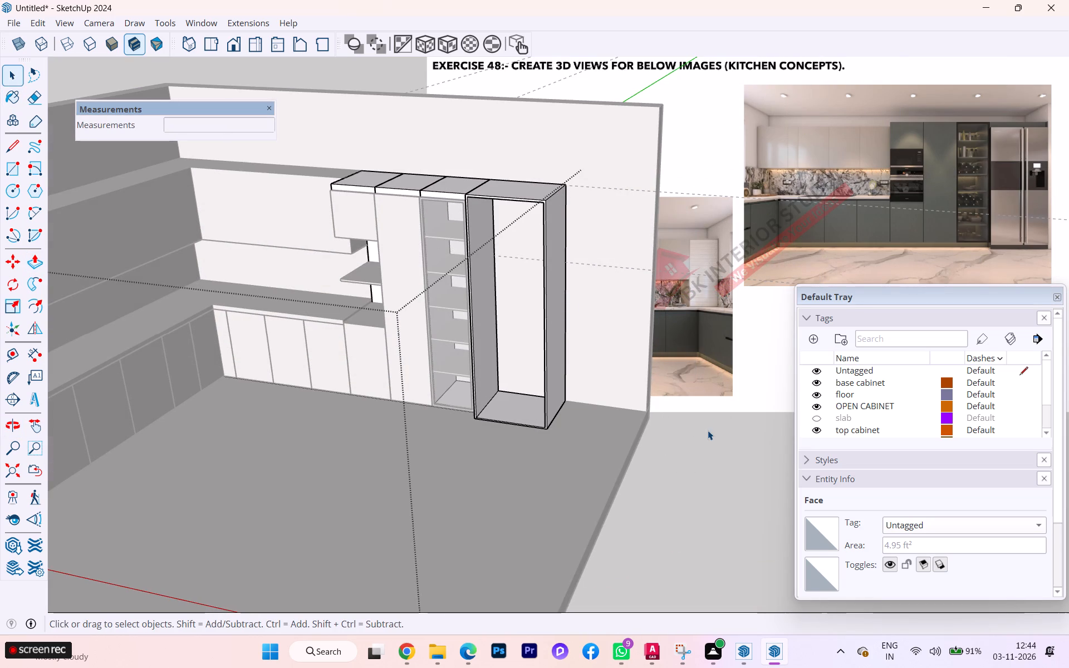
{"action": "left_click", "coordinate": [708, 430]}
Hide the door frame group on the front of the tall shelved cabinet.
{"action": "scroll", "coordinate": [469, 198], "scroll_direction": "up", "scroll_amount": 13}
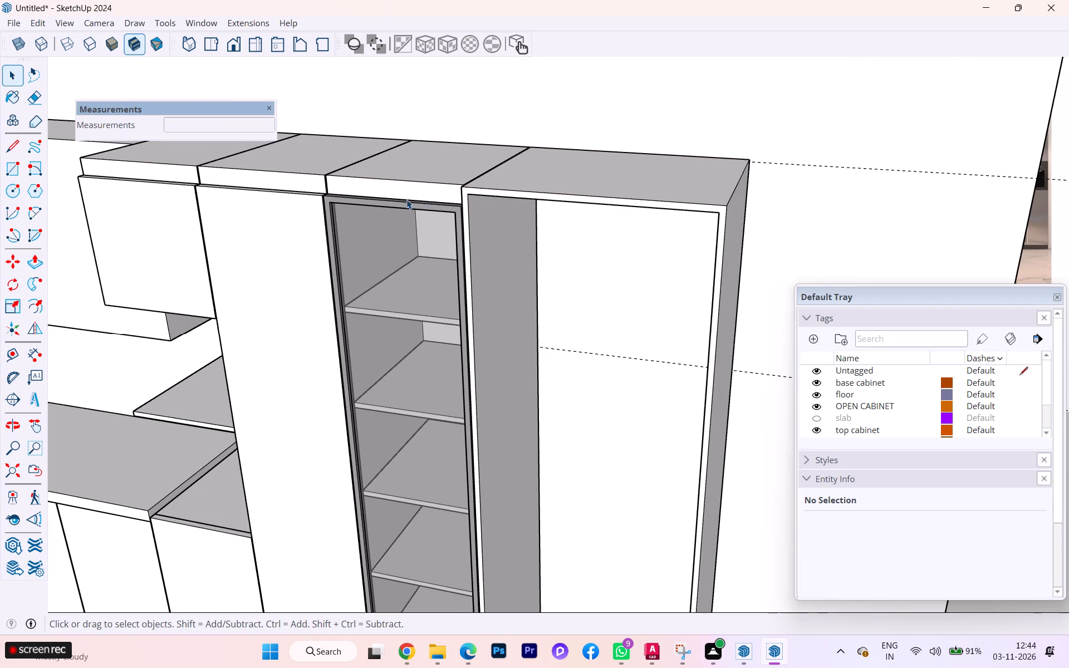
{"action": "left_click", "coordinate": [406, 199]}
{"action": "scroll", "coordinate": [403, 190], "scroll_direction": "up", "scroll_amount": 1}
{"action": "scroll", "coordinate": [403, 190], "scroll_direction": "down", "scroll_amount": 1}
{"action": "scroll", "coordinate": [402, 190], "scroll_direction": "up", "scroll_amount": 1}
{"action": "scroll", "coordinate": [402, 190], "scroll_direction": "down", "scroll_amount": 2}
{"action": "scroll", "coordinate": [402, 190], "scroll_direction": "up", "scroll_amount": 4}
{"action": "scroll", "coordinate": [402, 190], "scroll_direction": "down", "scroll_amount": 1}
{"action": "scroll", "coordinate": [402, 190], "scroll_direction": "up", "scroll_amount": 1}
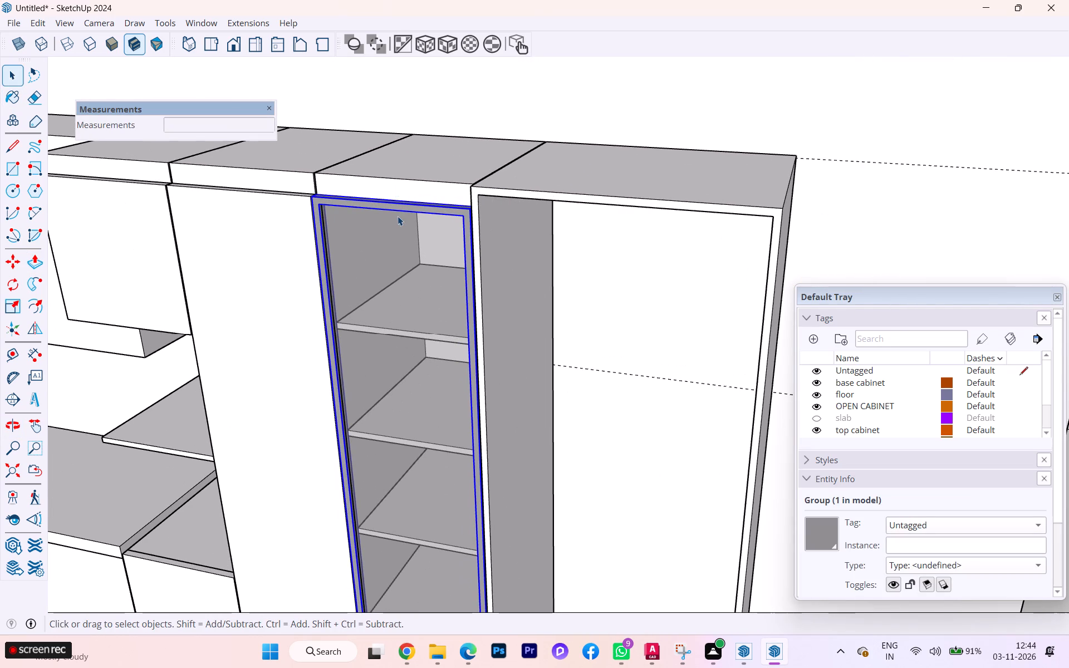
{"action": "right_click", "coordinate": [399, 215]}
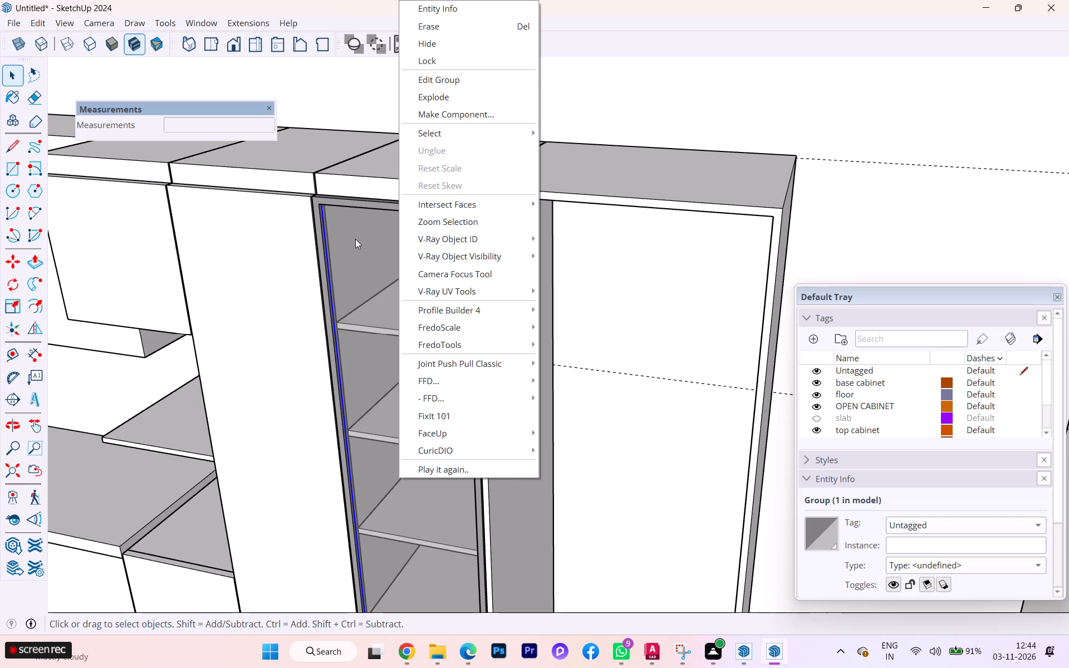
{"action": "left_click", "coordinate": [355, 240]}
{"action": "left_click", "coordinate": [363, 255]}
{"action": "scroll", "coordinate": [354, 188], "scroll_direction": "down", "scroll_amount": 4}
{"action": "scroll", "coordinate": [356, 188], "scroll_direction": "up", "scroll_amount": 1}
{"action": "left_click", "coordinate": [362, 234]}
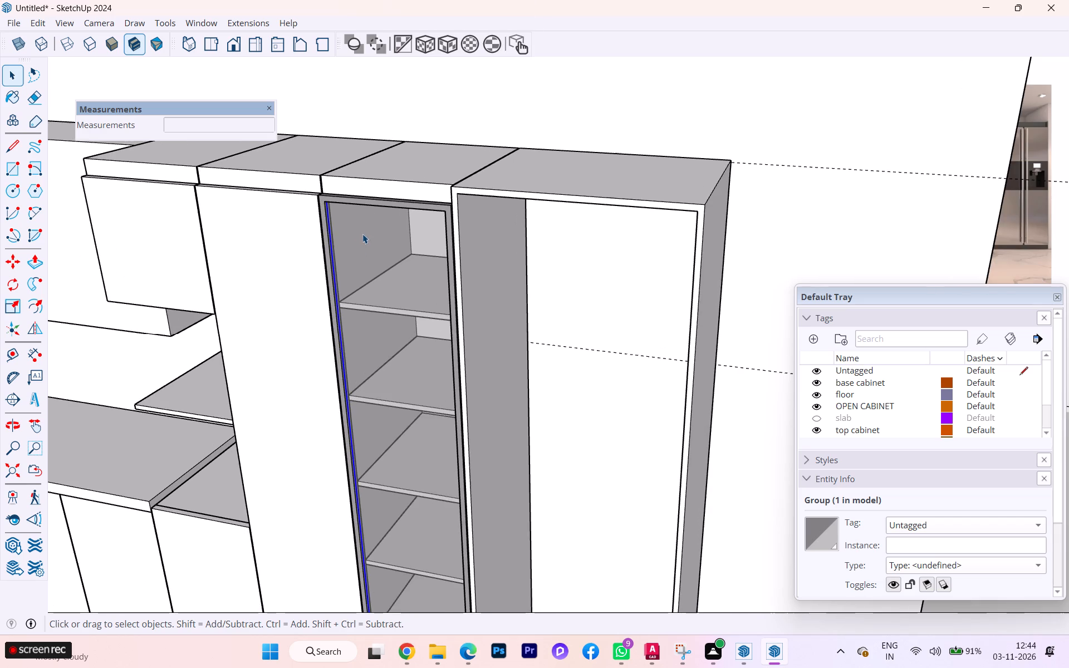
{"action": "scroll", "coordinate": [364, 203], "scroll_direction": "down", "scroll_amount": 3}
{"action": "scroll", "coordinate": [365, 203], "scroll_direction": "up", "scroll_amount": 1}
{"action": "scroll", "coordinate": [365, 203], "scroll_direction": "down", "scroll_amount": 1}
{"action": "left_click", "coordinate": [420, 209]}
{"action": "right_click", "coordinate": [420, 209]}
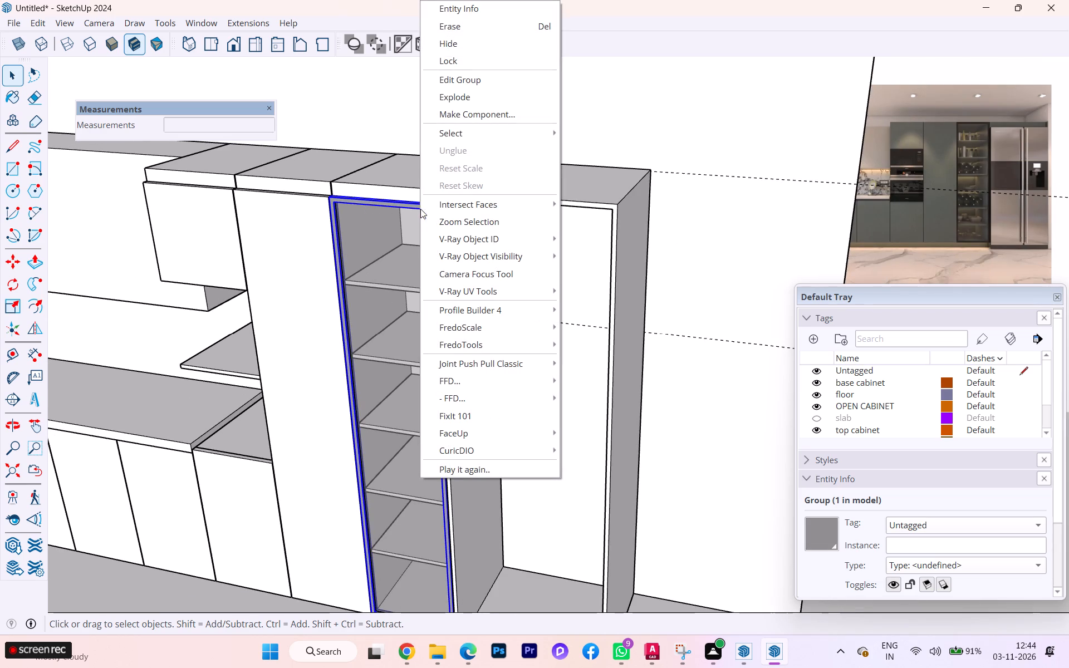
{"action": "left_click", "coordinate": [452, 46]}
Hide the glass panel group inside the tall shelved cabinet's door opening.
{"action": "left_click", "coordinate": [390, 269]}
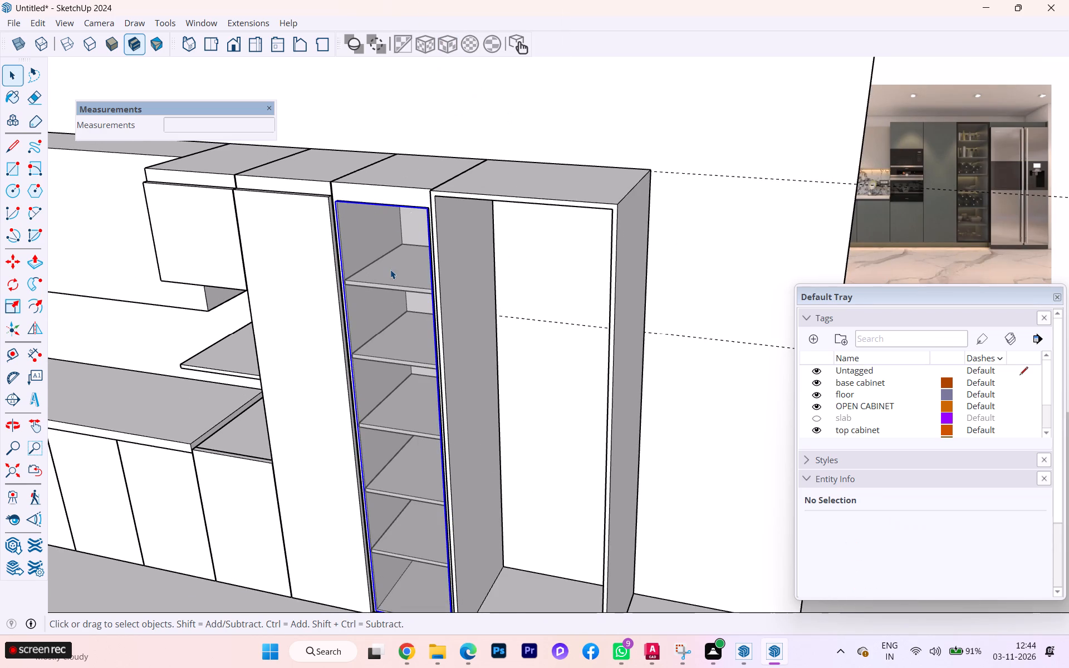
{"action": "scroll", "coordinate": [397, 219], "scroll_direction": "up", "scroll_amount": 7}
{"action": "scroll", "coordinate": [438, 200], "scroll_direction": "up", "scroll_amount": 1}
{"action": "scroll", "coordinate": [439, 199], "scroll_direction": "down", "scroll_amount": 2}
{"action": "scroll", "coordinate": [440, 199], "scroll_direction": "up", "scroll_amount": 2}
{"action": "scroll", "coordinate": [452, 198], "scroll_direction": "down", "scroll_amount": 2}
{"action": "scroll", "coordinate": [455, 197], "scroll_direction": "up", "scroll_amount": 1}
{"action": "scroll", "coordinate": [450, 189], "scroll_direction": "down", "scroll_amount": 2}
{"action": "scroll", "coordinate": [449, 189], "scroll_direction": "up", "scroll_amount": 1}
{"action": "scroll", "coordinate": [445, 189], "scroll_direction": "down", "scroll_amount": 2}
{"action": "scroll", "coordinate": [440, 190], "scroll_direction": "up", "scroll_amount": 6}
{"action": "scroll", "coordinate": [434, 191], "scroll_direction": "down", "scroll_amount": 4}
{"action": "scroll", "coordinate": [434, 191], "scroll_direction": "up", "scroll_amount": 8}
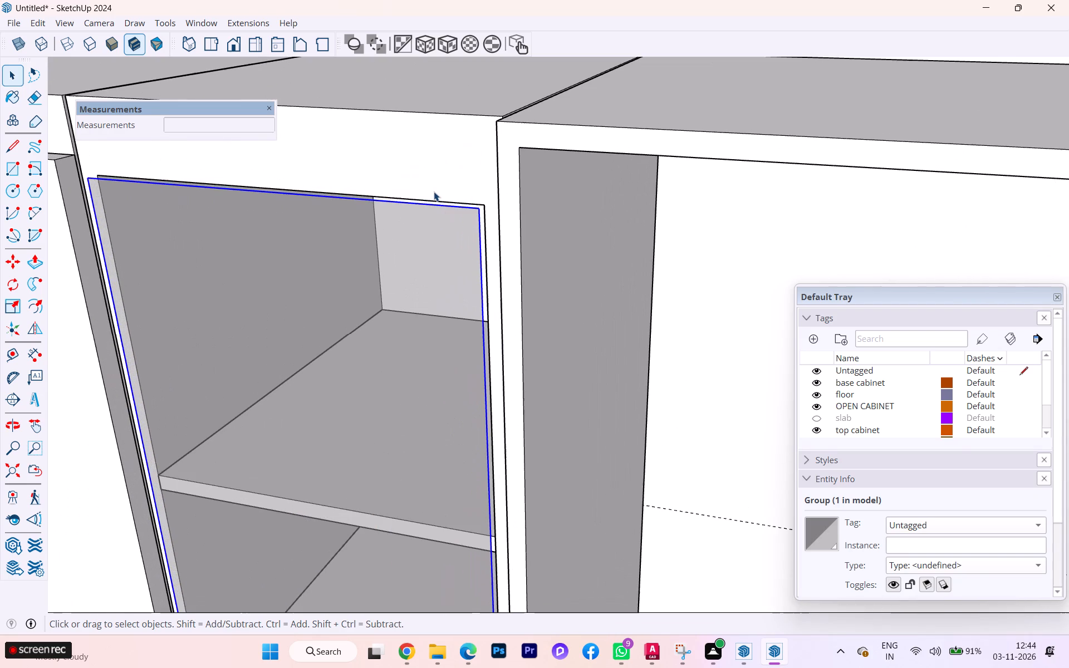
{"action": "scroll", "coordinate": [388, 245], "scroll_direction": "down", "scroll_amount": 2}
{"action": "right_click", "coordinate": [389, 247]}
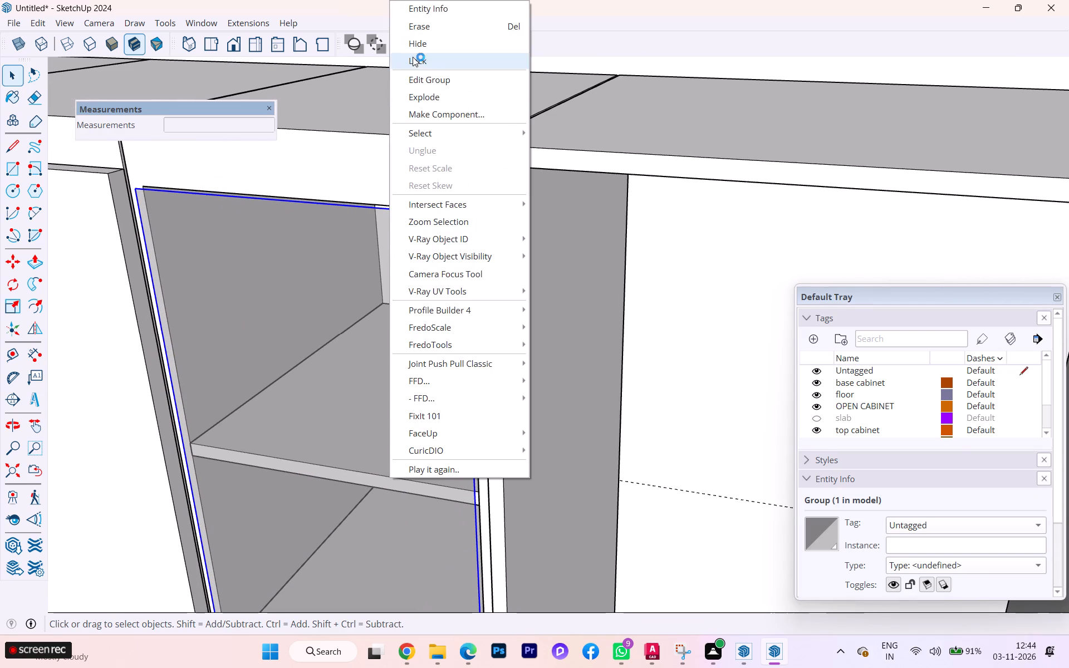
{"action": "left_click", "coordinate": [420, 37]}
Push the inner underside of the tall shelved cabinet's top panel up 2 1/4", level with the refrigerator cabinet's inner top.
{"action": "scroll", "coordinate": [423, 132], "scroll_direction": "down", "scroll_amount": 3}
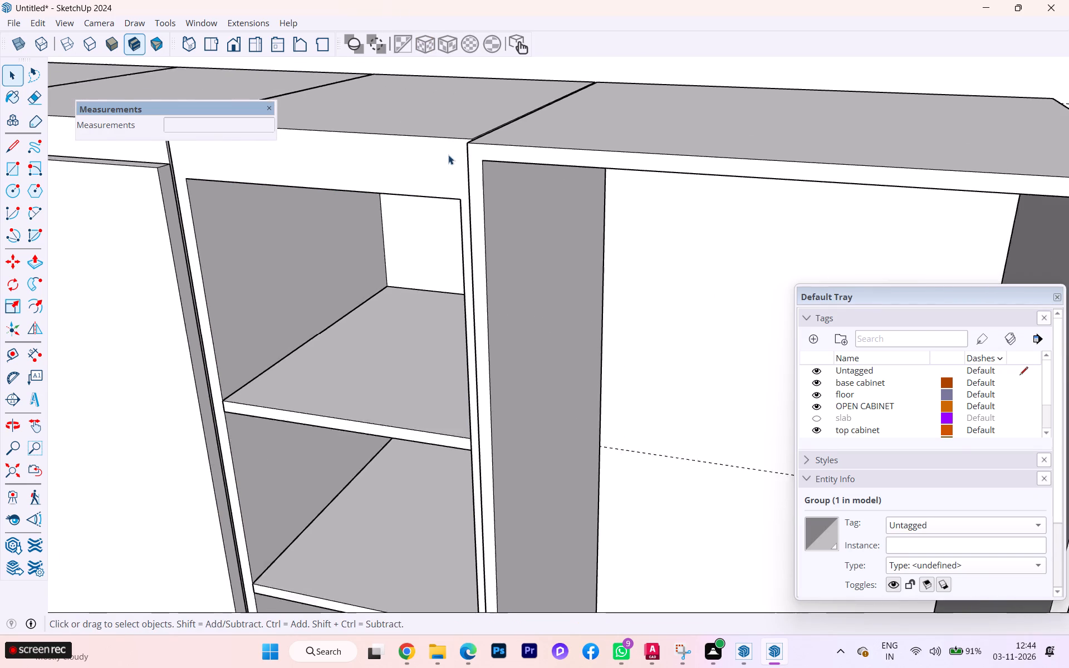
{"action": "scroll", "coordinate": [448, 155], "scroll_direction": "up", "scroll_amount": 2}
{"action": "scroll", "coordinate": [448, 155], "scroll_direction": "down", "scroll_amount": 6}
{"action": "scroll", "coordinate": [460, 159], "scroll_direction": "up", "scroll_amount": 5}
{"action": "scroll", "coordinate": [460, 159], "scroll_direction": "down", "scroll_amount": 4}
{"action": "scroll", "coordinate": [455, 127], "scroll_direction": "up", "scroll_amount": 4}
{"action": "scroll", "coordinate": [455, 127], "scroll_direction": "down", "scroll_amount": 16}
{"action": "scroll", "coordinate": [464, 124], "scroll_direction": "up", "scroll_amount": 2}
{"action": "scroll", "coordinate": [464, 124], "scroll_direction": "down", "scroll_amount": 1}
{"action": "middle_click_drag", "start_coordinate": [464, 124], "coordinate": [605, 113]}
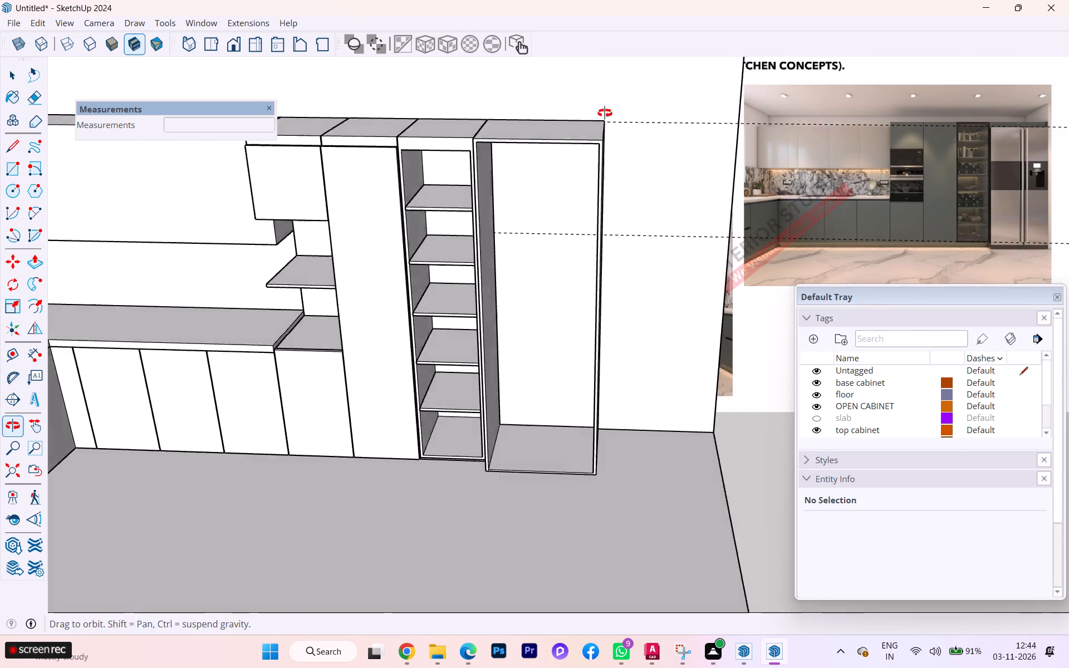
{"action": "middle_click_drag", "start_coordinate": [605, 113], "coordinate": [648, 97]}
{"action": "scroll", "coordinate": [503, 141], "scroll_direction": "up", "scroll_amount": 4}
{"action": "scroll", "coordinate": [502, 141], "scroll_direction": "down", "scroll_amount": 1}
{"action": "scroll", "coordinate": [502, 141], "scroll_direction": "up", "scroll_amount": 3}
{"action": "scroll", "coordinate": [487, 138], "scroll_direction": "down", "scroll_amount": 1}
{"action": "middle_click_drag", "start_coordinate": [487, 138], "coordinate": [428, 17]}
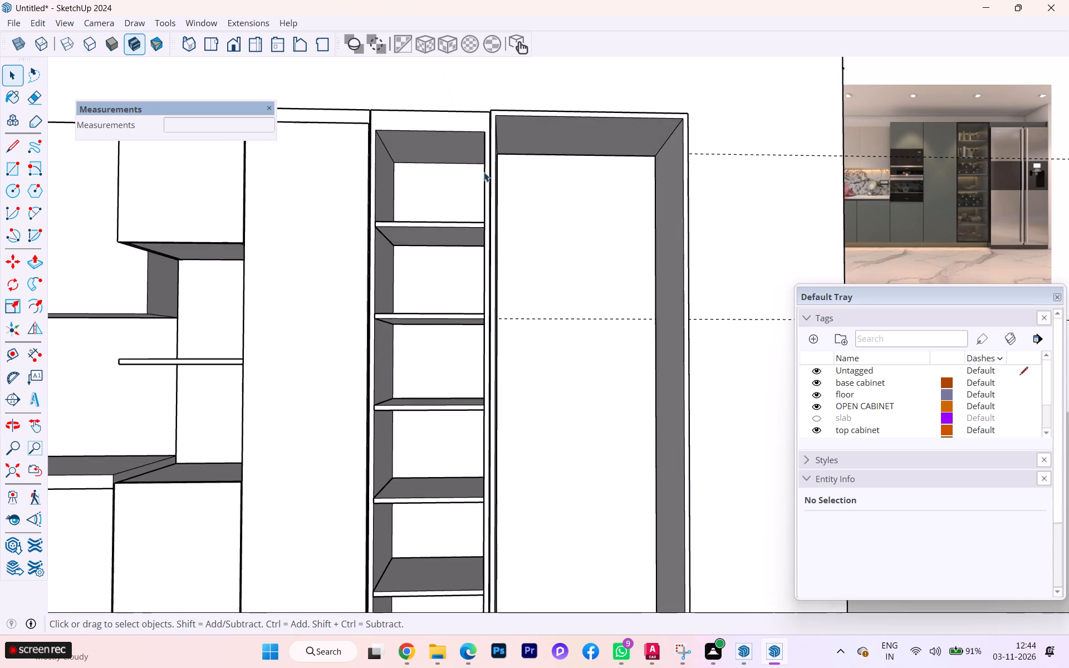
{"action": "scroll", "coordinate": [460, 147], "scroll_direction": "up", "scroll_amount": 2}
{"action": "scroll", "coordinate": [450, 140], "scroll_direction": "down", "scroll_amount": 2}
{"action": "scroll", "coordinate": [450, 140], "scroll_direction": "up", "scroll_amount": 2}
{"action": "left_click", "coordinate": [445, 140]}
{"action": "double_click", "coordinate": [436, 136]}
{"action": "left_click", "coordinate": [431, 136]}
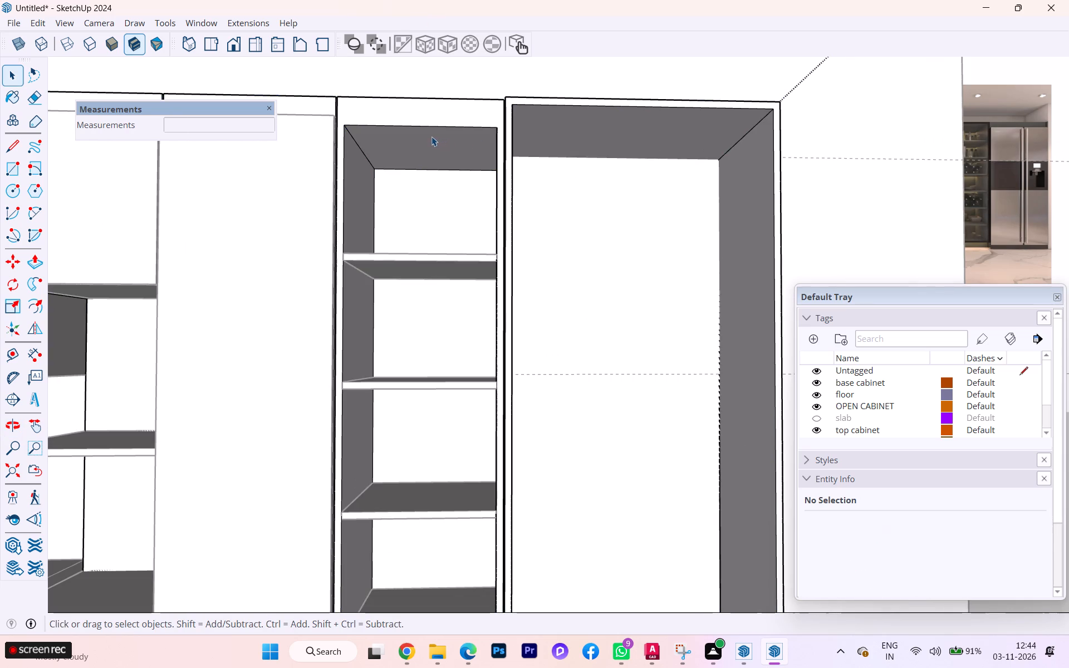
{"action": "key", "text": "p"}
{"action": "left_click", "coordinate": [423, 141]}
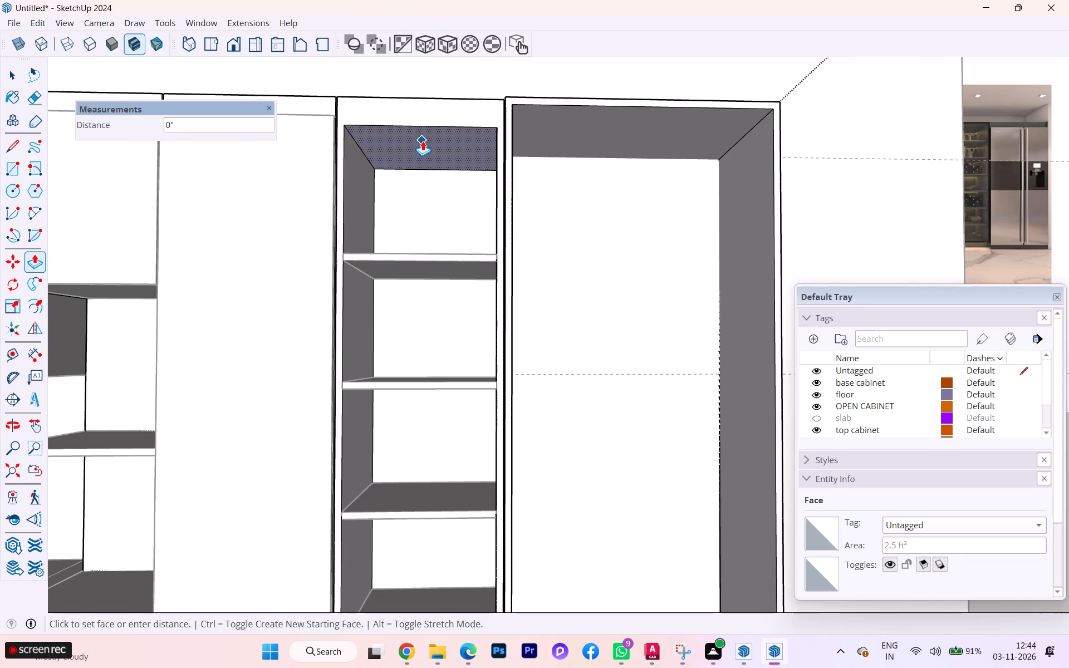
{"action": "left_click", "coordinate": [530, 102]}
{"action": "scroll", "coordinate": [548, 135], "scroll_direction": "down", "scroll_amount": 1}
{"action": "scroll", "coordinate": [567, 145], "scroll_direction": "up", "scroll_amount": 1}
{"action": "scroll", "coordinate": [568, 145], "scroll_direction": "down", "scroll_amount": 1}
{"action": "scroll", "coordinate": [575, 148], "scroll_direction": "up", "scroll_amount": 1}
{"action": "scroll", "coordinate": [577, 148], "scroll_direction": "down", "scroll_amount": 1}
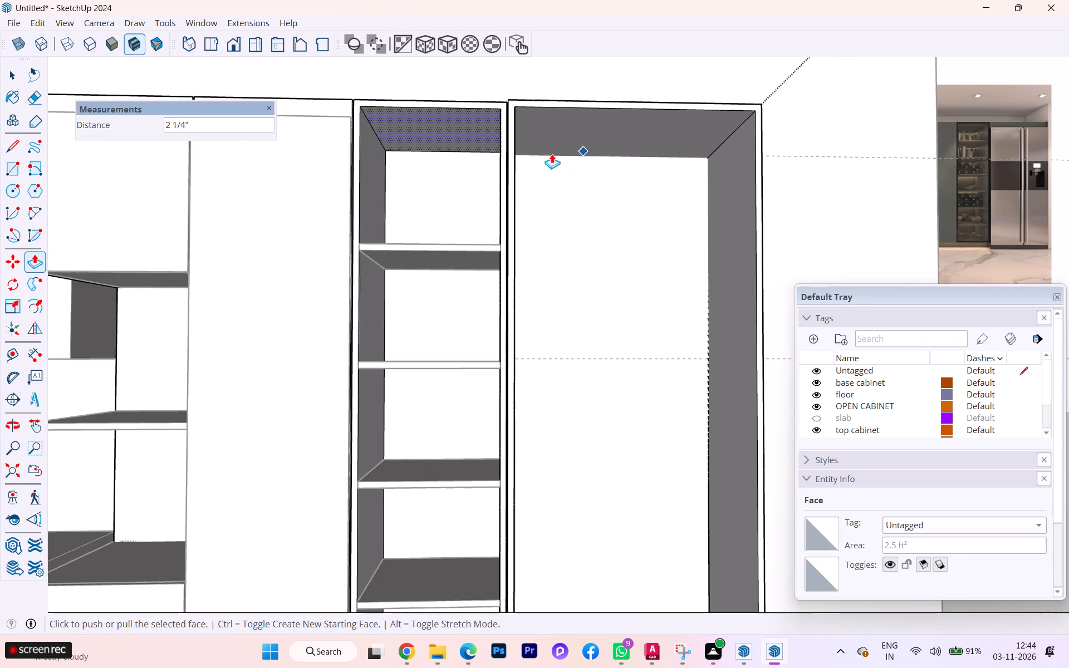
{"action": "scroll", "coordinate": [551, 154], "scroll_direction": "down", "scroll_amount": 1}
{"action": "middle_click_drag", "start_coordinate": [550, 172], "coordinate": [591, 390]}
{"action": "scroll", "coordinate": [351, 162], "scroll_direction": "up", "scroll_amount": 3}
{"action": "scroll", "coordinate": [345, 159], "scroll_direction": "down", "scroll_amount": 2}
{"action": "scroll", "coordinate": [345, 159], "scroll_direction": "up", "scroll_amount": 2}
{"action": "scroll", "coordinate": [382, 155], "scroll_direction": "down", "scroll_amount": 1}
{"action": "middle_click_drag", "start_coordinate": [379, 148], "coordinate": [336, 107]}
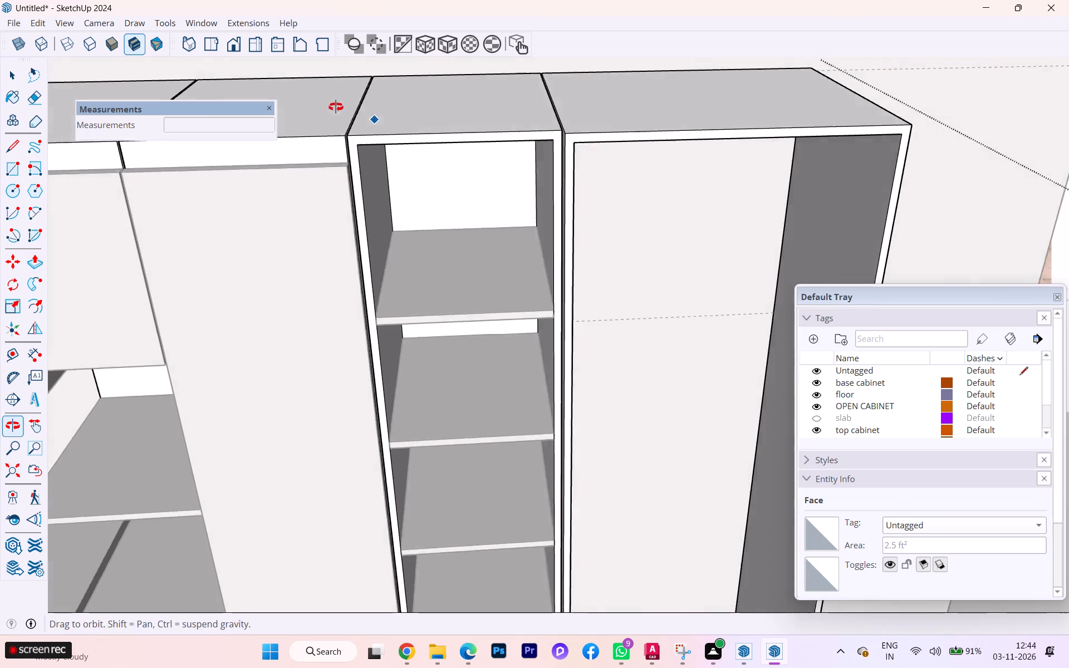
{"action": "middle_click_drag", "start_coordinate": [336, 107], "coordinate": [334, 105]}
{"action": "key", "text": "space"}
{"action": "scroll", "coordinate": [282, 135], "scroll_direction": "down", "scroll_amount": 4}
{"action": "middle_click_drag", "start_coordinate": [460, 165], "coordinate": [260, 160]}
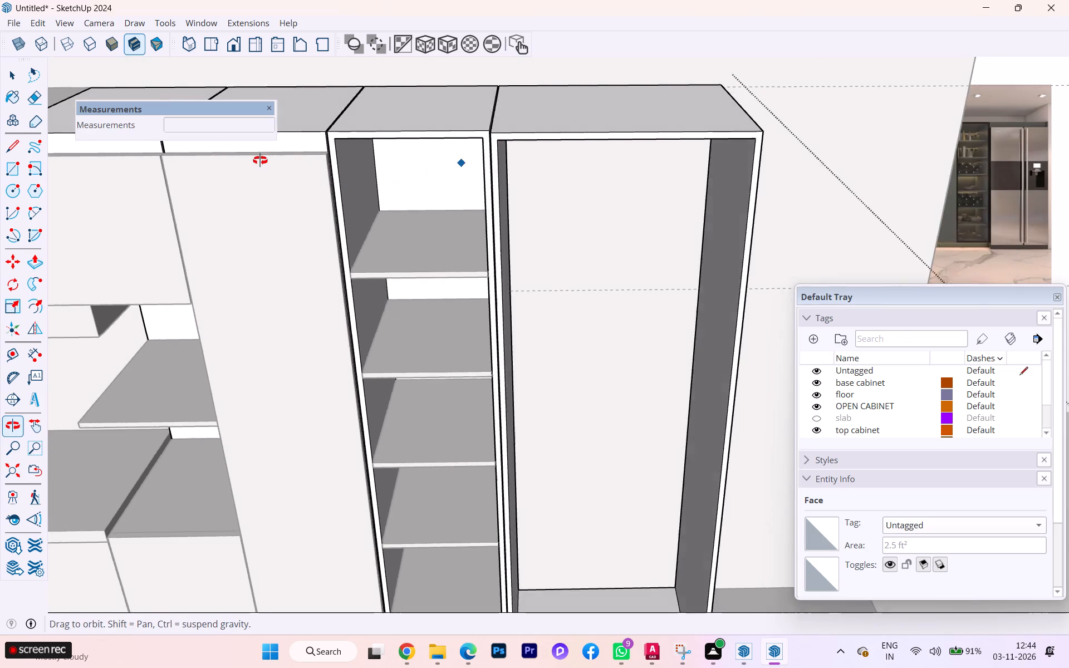
{"action": "middle_click_drag", "start_coordinate": [260, 160], "coordinate": [195, 154]}
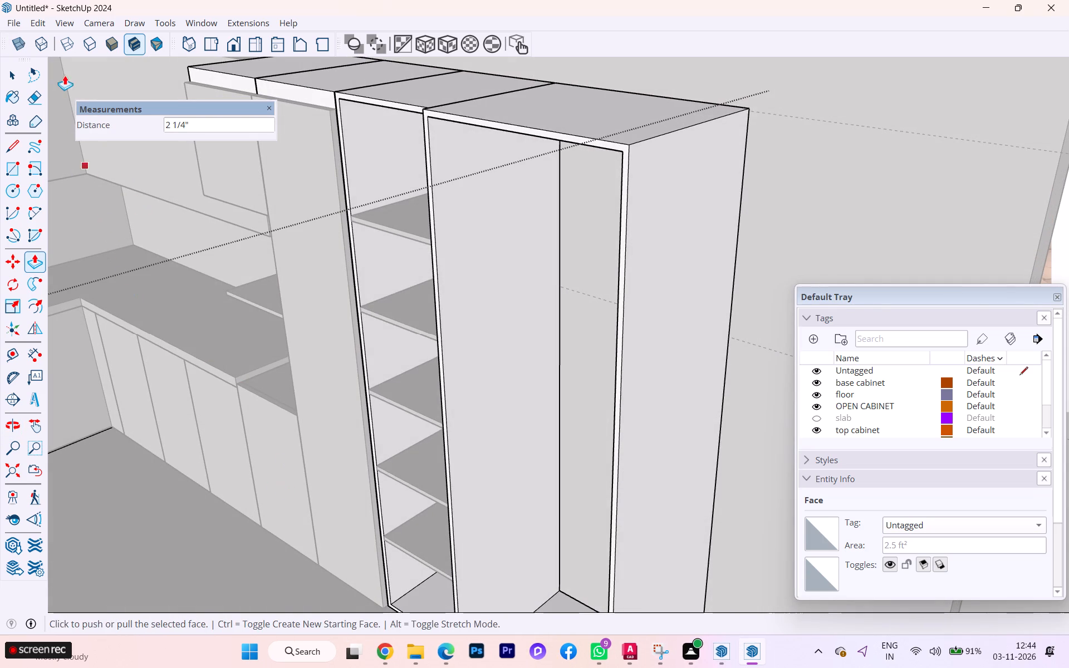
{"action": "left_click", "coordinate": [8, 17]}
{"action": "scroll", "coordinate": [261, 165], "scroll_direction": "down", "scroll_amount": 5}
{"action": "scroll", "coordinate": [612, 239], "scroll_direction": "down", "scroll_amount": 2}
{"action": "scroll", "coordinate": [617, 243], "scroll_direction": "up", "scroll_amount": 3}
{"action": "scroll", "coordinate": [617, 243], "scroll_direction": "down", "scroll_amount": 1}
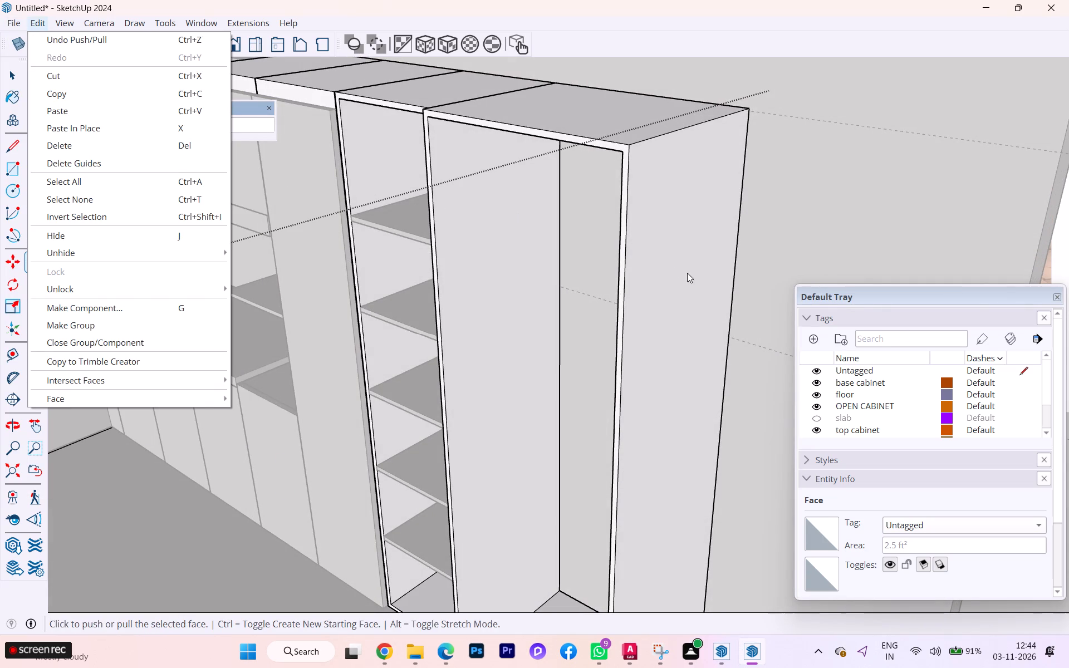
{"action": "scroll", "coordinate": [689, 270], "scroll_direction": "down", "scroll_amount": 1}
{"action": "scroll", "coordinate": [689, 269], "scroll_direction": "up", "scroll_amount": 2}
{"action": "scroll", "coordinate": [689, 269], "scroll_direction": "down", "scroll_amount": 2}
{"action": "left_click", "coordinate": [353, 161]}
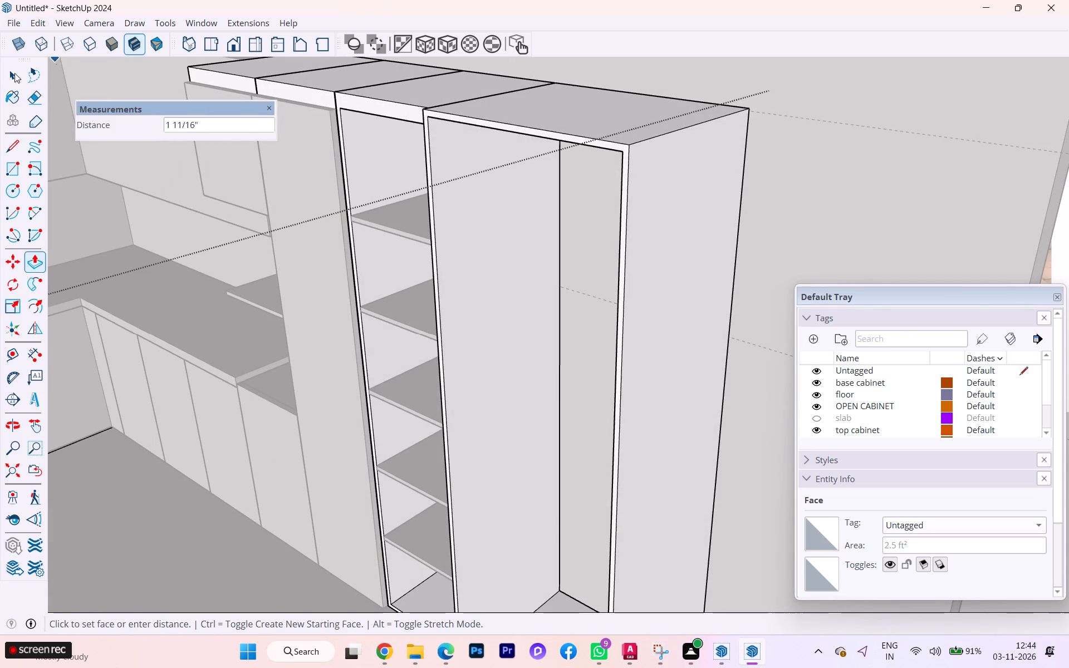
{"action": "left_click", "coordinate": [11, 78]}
Leave the cabinet group and unhide the door frame and glass panel of the tall shelved cabinet.
{"action": "scroll", "coordinate": [273, 174], "scroll_direction": "down", "scroll_amount": 2}
{"action": "scroll", "coordinate": [288, 179], "scroll_direction": "up", "scroll_amount": 1}
{"action": "scroll", "coordinate": [290, 179], "scroll_direction": "down", "scroll_amount": 1}
{"action": "scroll", "coordinate": [293, 180], "scroll_direction": "up", "scroll_amount": 2}
{"action": "scroll", "coordinate": [301, 180], "scroll_direction": "down", "scroll_amount": 2}
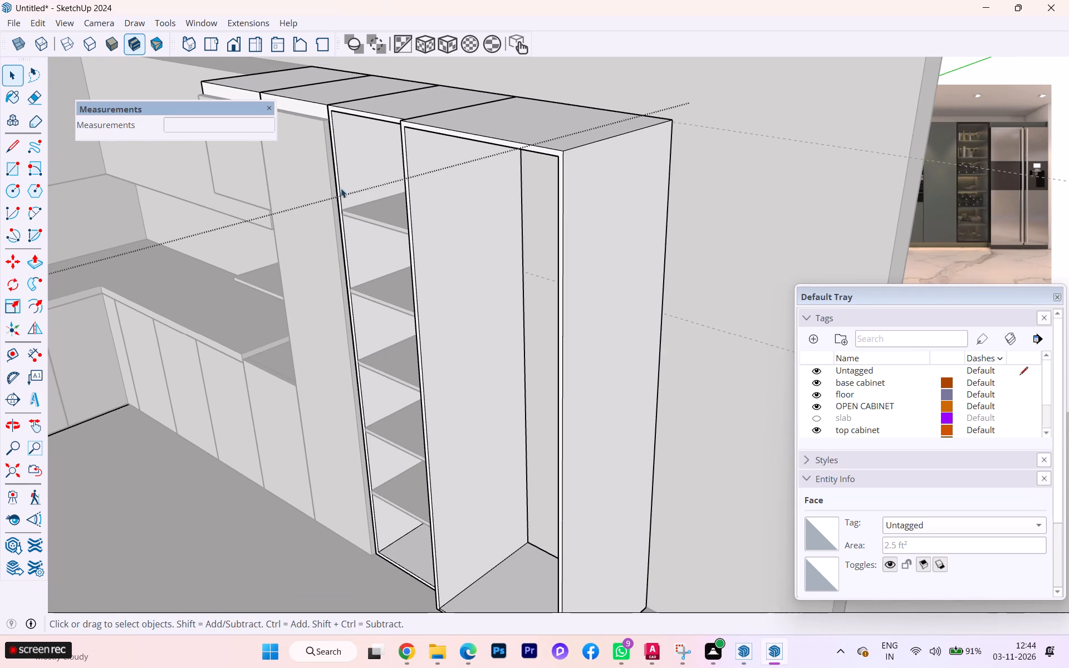
{"action": "scroll", "coordinate": [342, 190], "scroll_direction": "down", "scroll_amount": 5}
{"action": "left_click", "coordinate": [703, 456]}
{"action": "scroll", "coordinate": [419, 199], "scroll_direction": "up", "scroll_amount": 2}
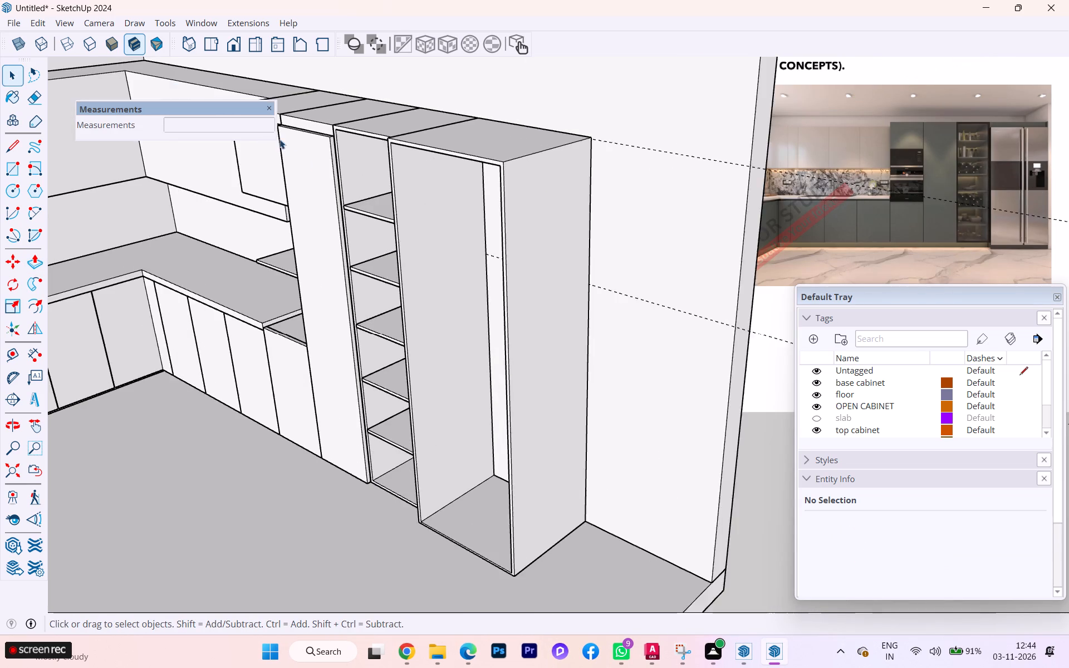
{"action": "scroll", "coordinate": [279, 139], "scroll_direction": "up", "scroll_amount": 2}
{"action": "scroll", "coordinate": [430, 130], "scroll_direction": "up", "scroll_amount": 3}
{"action": "scroll", "coordinate": [430, 130], "scroll_direction": "down", "scroll_amount": 3}
{"action": "scroll", "coordinate": [430, 130], "scroll_direction": "up", "scroll_amount": 1}
{"action": "scroll", "coordinate": [430, 130], "scroll_direction": "down", "scroll_amount": 1}
{"action": "scroll", "coordinate": [430, 130], "scroll_direction": "up", "scroll_amount": 3}
{"action": "middle_click_drag", "start_coordinate": [440, 129], "coordinate": [733, 99]}
{"action": "scroll", "coordinate": [519, 116], "scroll_direction": "down", "scroll_amount": 1}
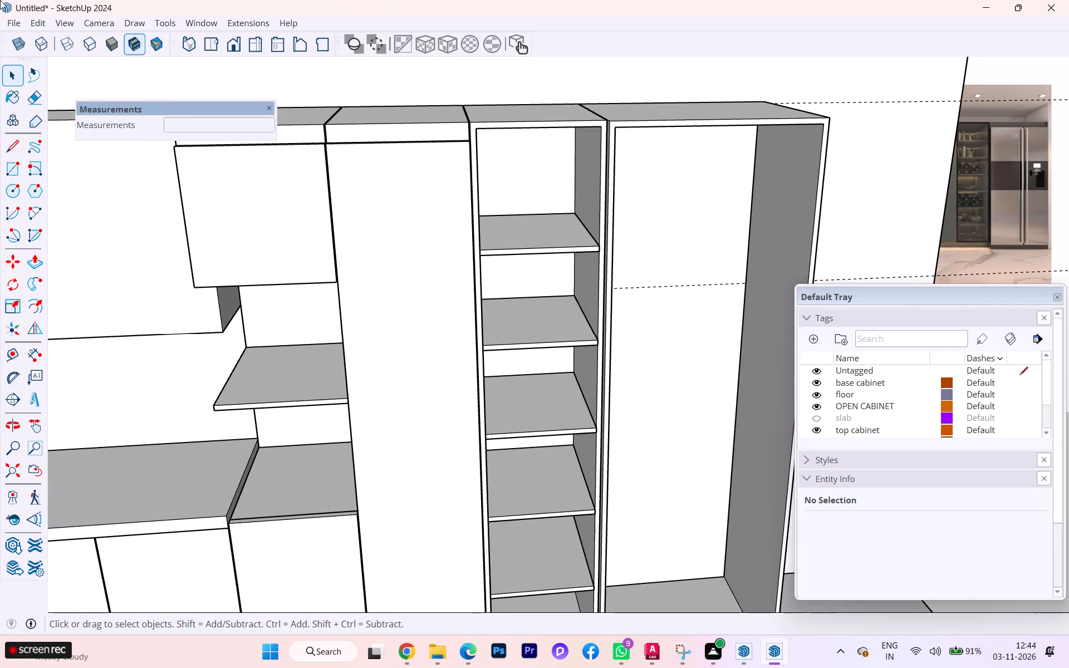
{"action": "left_click", "coordinate": [35, 19]}
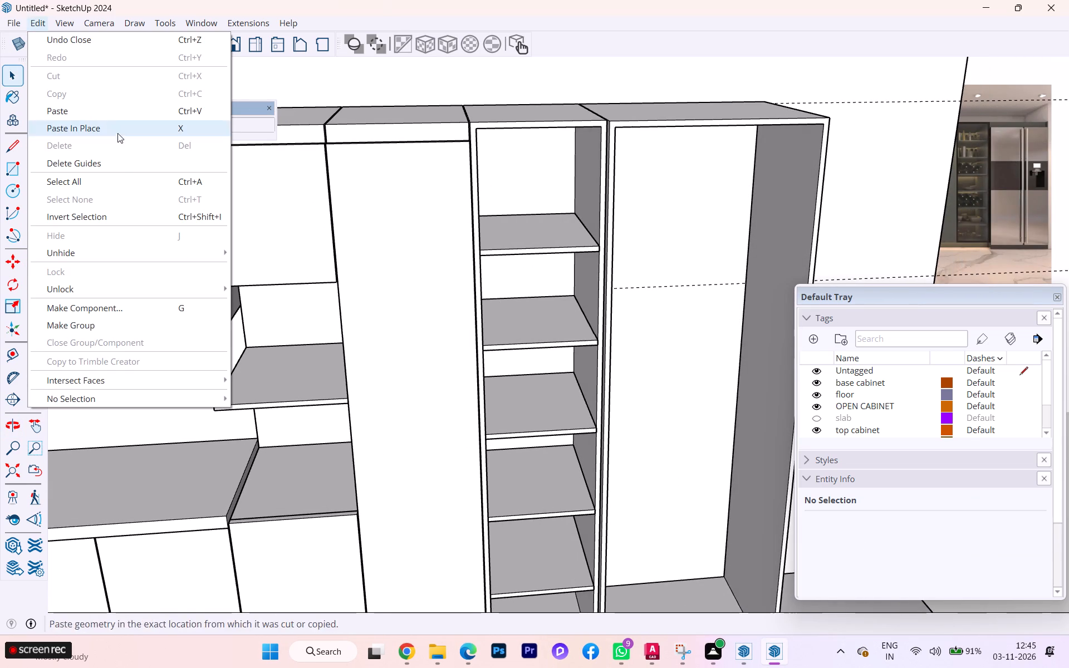
{"action": "left_click", "coordinate": [115, 254]}
{"action": "left_click", "coordinate": [285, 277]}
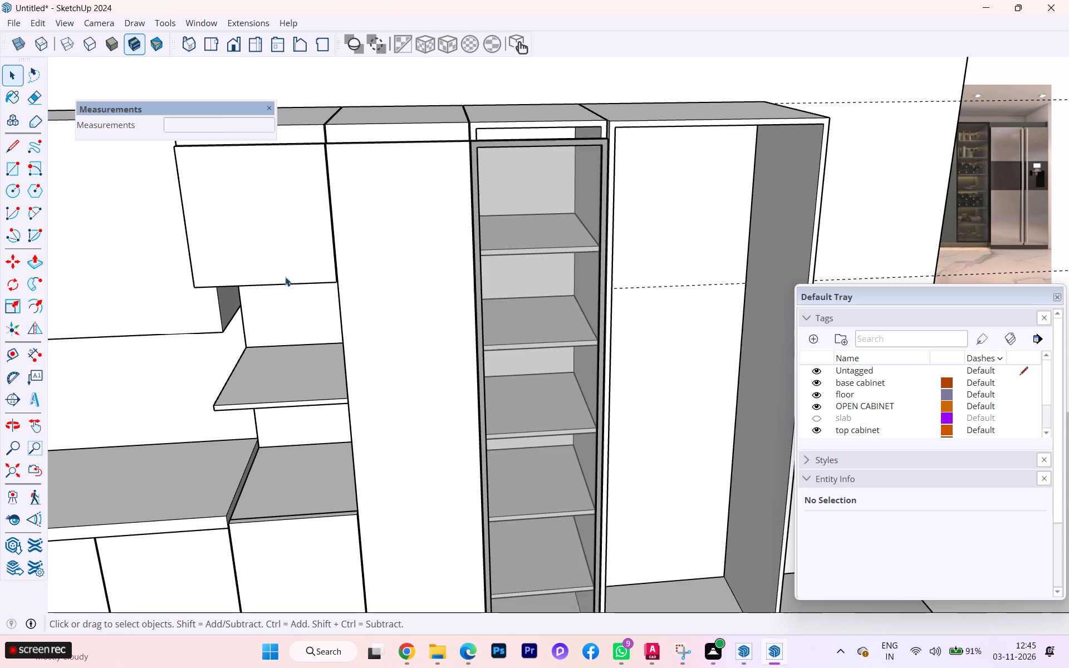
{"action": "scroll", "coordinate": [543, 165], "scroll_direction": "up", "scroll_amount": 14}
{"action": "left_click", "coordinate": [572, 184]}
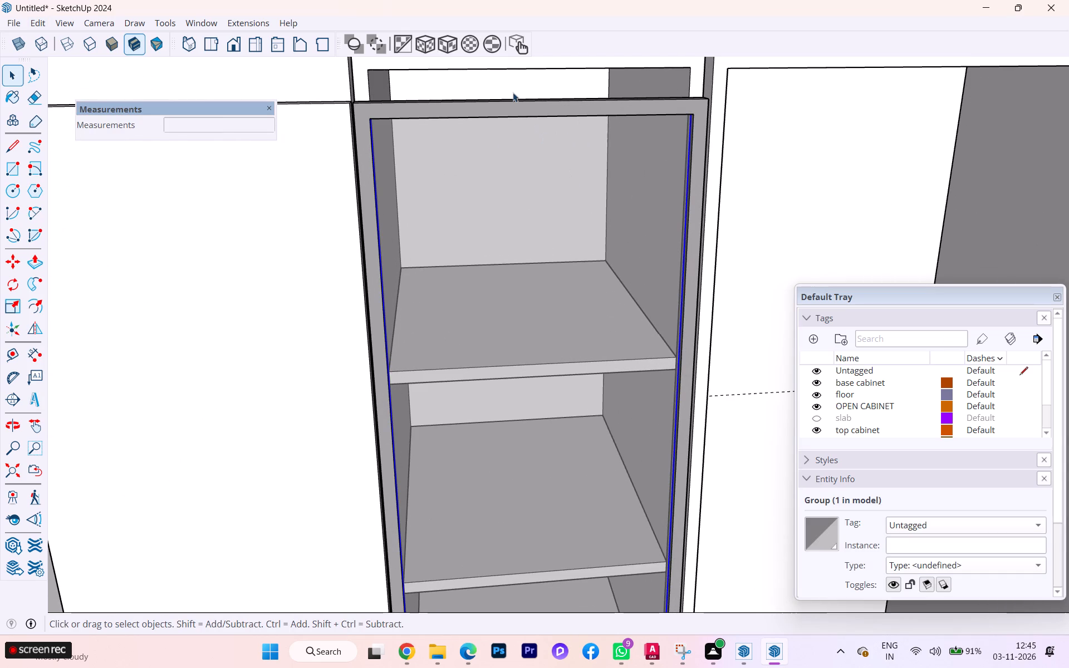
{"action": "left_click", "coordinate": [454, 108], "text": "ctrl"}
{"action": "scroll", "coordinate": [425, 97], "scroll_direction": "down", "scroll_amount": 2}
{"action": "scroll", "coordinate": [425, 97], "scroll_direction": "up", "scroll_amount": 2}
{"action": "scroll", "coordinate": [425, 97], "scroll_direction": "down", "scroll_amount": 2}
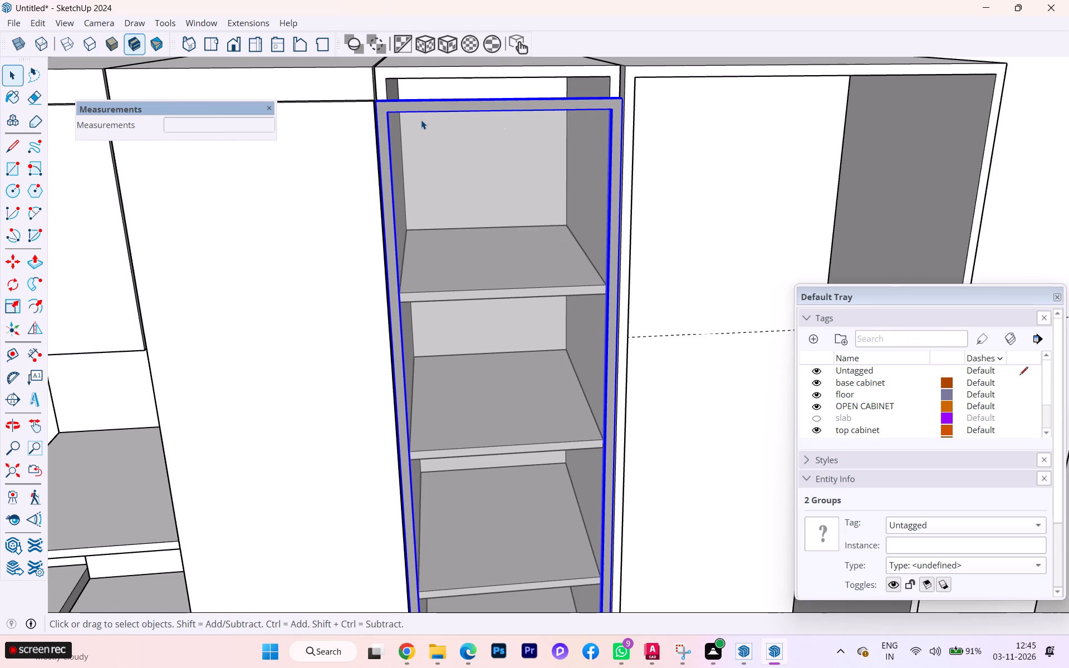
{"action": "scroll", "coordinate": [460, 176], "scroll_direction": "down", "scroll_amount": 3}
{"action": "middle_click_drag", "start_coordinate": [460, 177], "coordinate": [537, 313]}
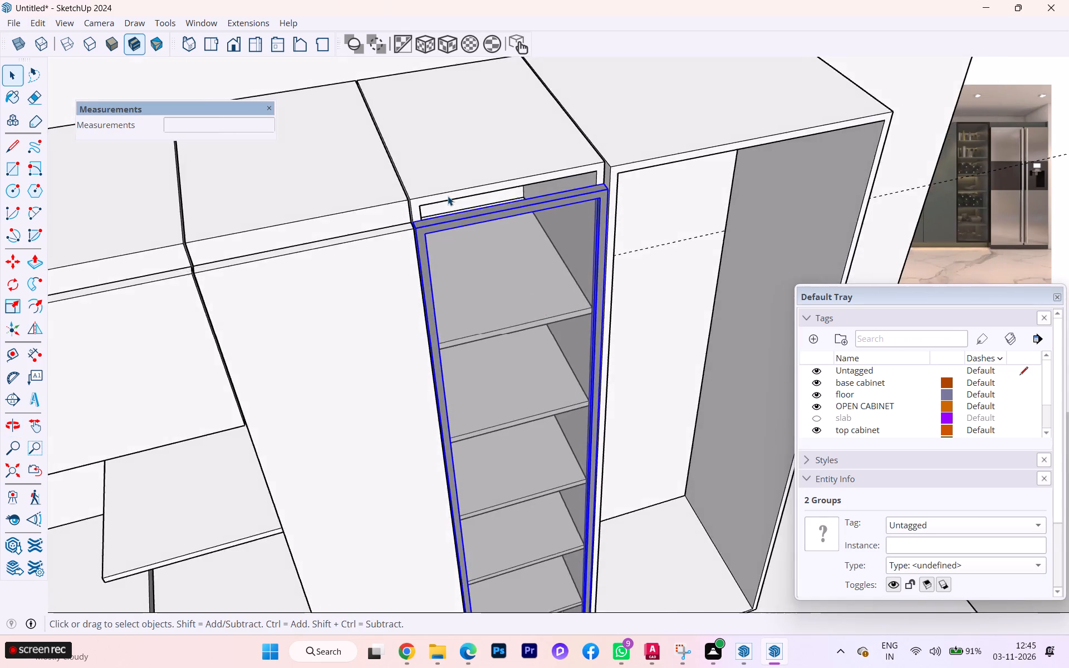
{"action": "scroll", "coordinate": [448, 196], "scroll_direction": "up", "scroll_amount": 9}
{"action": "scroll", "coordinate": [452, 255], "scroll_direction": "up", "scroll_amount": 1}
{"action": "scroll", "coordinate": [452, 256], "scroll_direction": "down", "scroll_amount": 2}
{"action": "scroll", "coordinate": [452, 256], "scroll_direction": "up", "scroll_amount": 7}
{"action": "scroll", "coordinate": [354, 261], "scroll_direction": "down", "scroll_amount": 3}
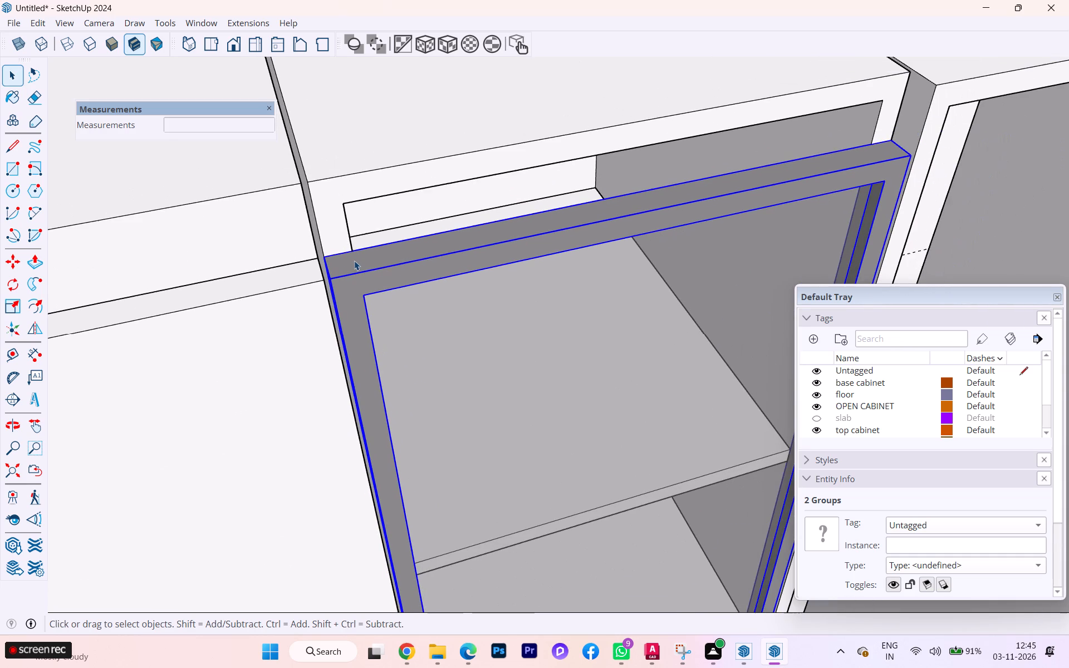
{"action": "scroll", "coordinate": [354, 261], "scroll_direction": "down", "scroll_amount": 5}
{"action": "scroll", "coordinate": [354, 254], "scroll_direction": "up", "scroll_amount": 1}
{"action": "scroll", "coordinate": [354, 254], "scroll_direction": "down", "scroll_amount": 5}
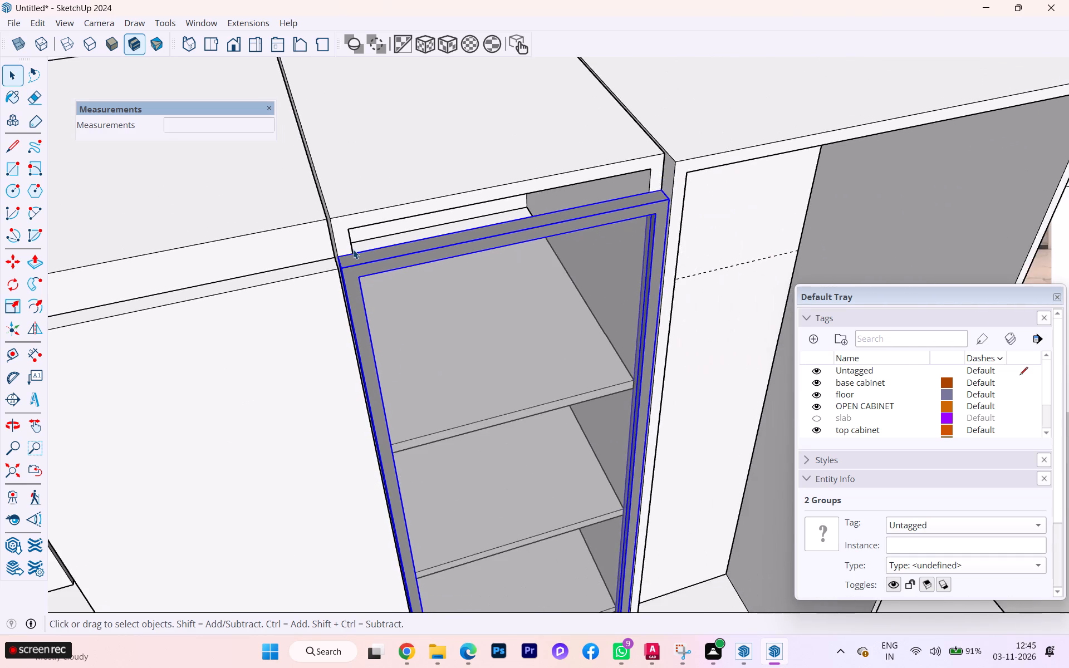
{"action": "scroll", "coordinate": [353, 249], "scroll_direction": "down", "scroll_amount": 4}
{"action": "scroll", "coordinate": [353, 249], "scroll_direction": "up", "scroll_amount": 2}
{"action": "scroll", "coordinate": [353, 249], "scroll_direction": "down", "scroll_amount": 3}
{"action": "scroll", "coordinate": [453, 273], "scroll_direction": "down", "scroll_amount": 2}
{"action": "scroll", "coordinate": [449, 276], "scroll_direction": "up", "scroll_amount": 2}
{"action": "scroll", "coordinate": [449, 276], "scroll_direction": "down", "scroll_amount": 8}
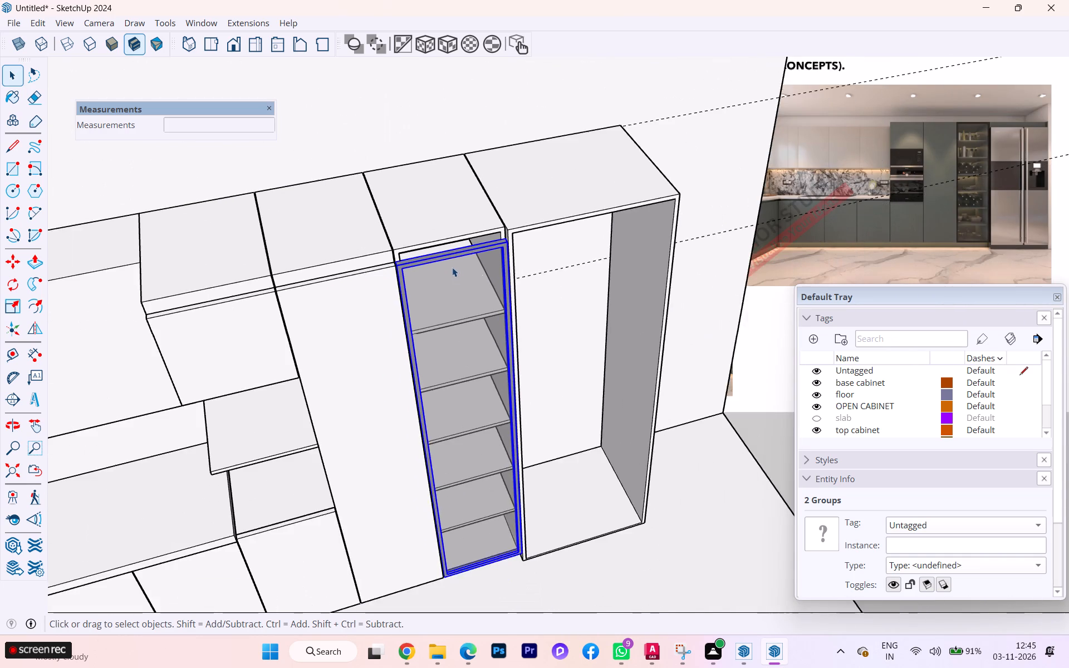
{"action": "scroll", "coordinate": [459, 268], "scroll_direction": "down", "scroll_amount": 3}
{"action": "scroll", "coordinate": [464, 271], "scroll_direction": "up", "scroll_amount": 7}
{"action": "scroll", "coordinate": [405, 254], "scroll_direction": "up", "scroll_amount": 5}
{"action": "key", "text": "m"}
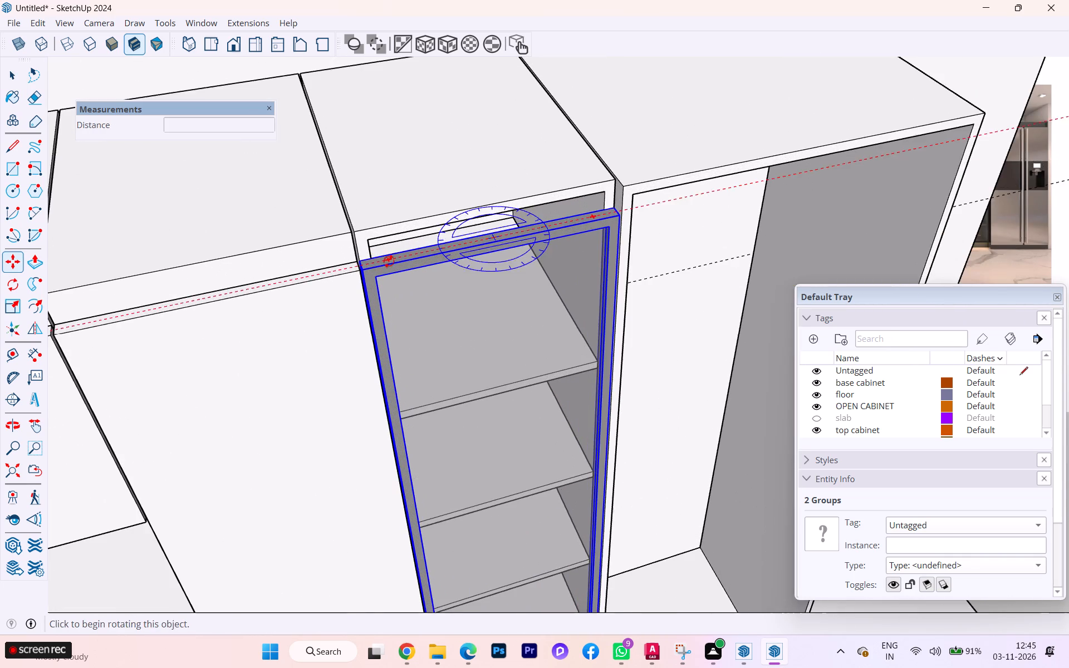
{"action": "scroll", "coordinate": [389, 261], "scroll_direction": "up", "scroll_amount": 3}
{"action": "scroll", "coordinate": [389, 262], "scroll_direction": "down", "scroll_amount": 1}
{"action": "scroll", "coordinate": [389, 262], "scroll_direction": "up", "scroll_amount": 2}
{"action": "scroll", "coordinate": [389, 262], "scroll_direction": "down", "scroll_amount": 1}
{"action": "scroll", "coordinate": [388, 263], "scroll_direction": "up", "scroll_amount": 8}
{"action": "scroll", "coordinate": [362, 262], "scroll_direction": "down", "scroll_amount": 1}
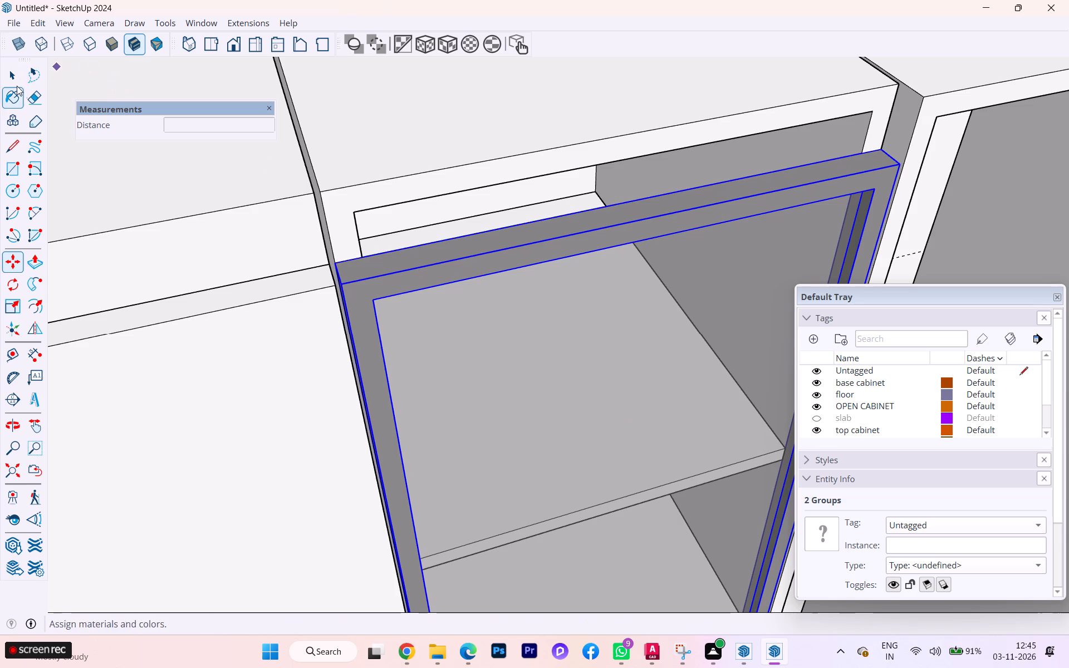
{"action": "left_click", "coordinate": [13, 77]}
Open the tall shelved cabinet's door frame group and push its top face up about 2 5/16", level with the cabinet top.
{"action": "double_click", "coordinate": [399, 262]}
{"action": "left_click", "coordinate": [383, 262]}
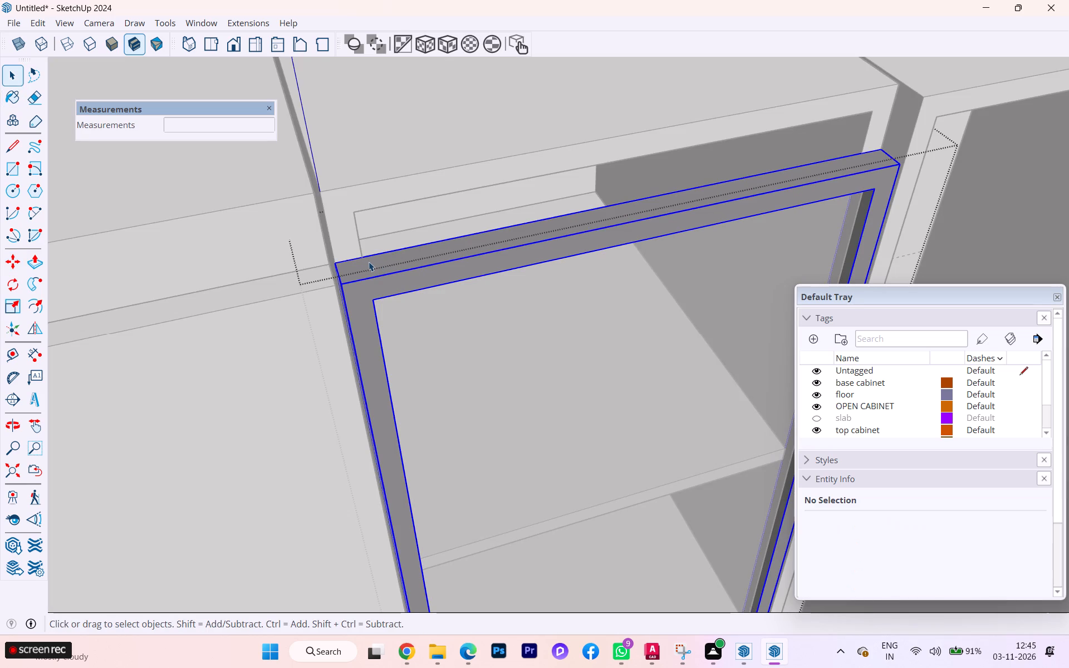
{"action": "left_click", "coordinate": [366, 262]}
{"action": "double_click", "coordinate": [360, 266]}
{"action": "double_click", "coordinate": [352, 274]}
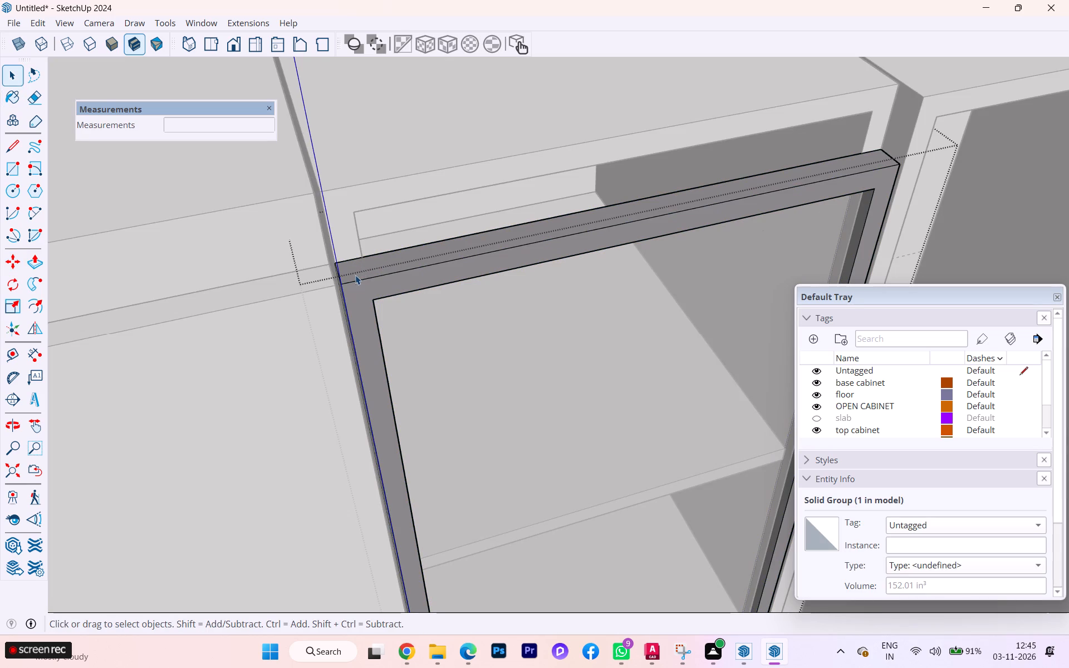
{"action": "left_click", "coordinate": [362, 273]}
{"action": "key", "text": "p"}
{"action": "left_click", "coordinate": [360, 271]}
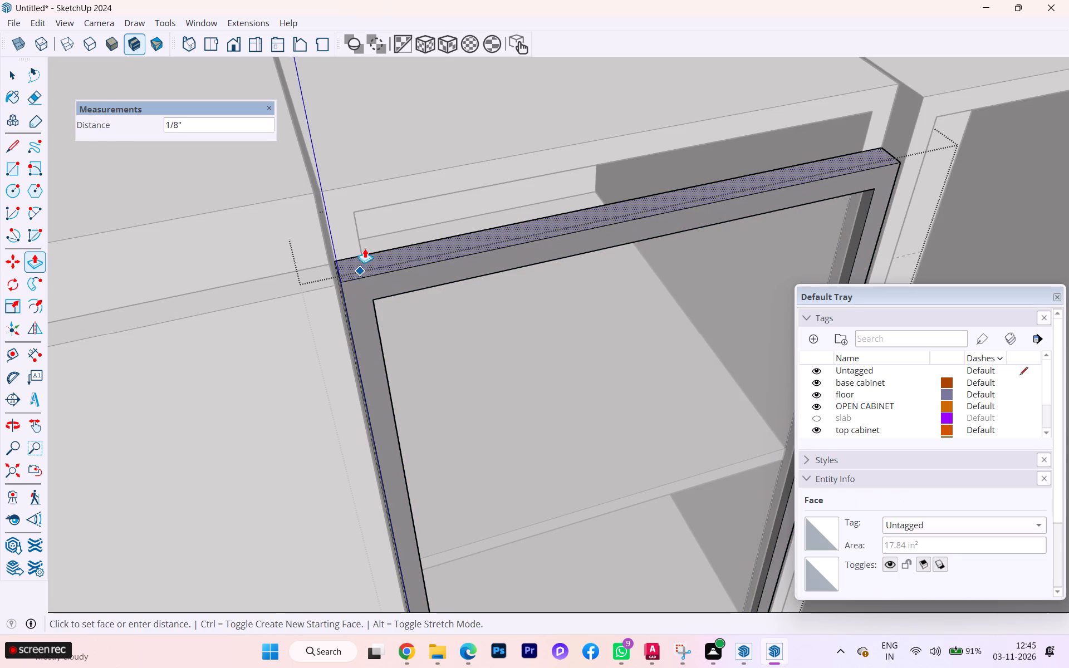
{"action": "left_click", "coordinate": [341, 123]}
{"action": "scroll", "coordinate": [426, 143], "scroll_direction": "down", "scroll_amount": 1}
{"action": "scroll", "coordinate": [426, 145], "scroll_direction": "up", "scroll_amount": 1}
{"action": "scroll", "coordinate": [426, 146], "scroll_direction": "down", "scroll_amount": 7}
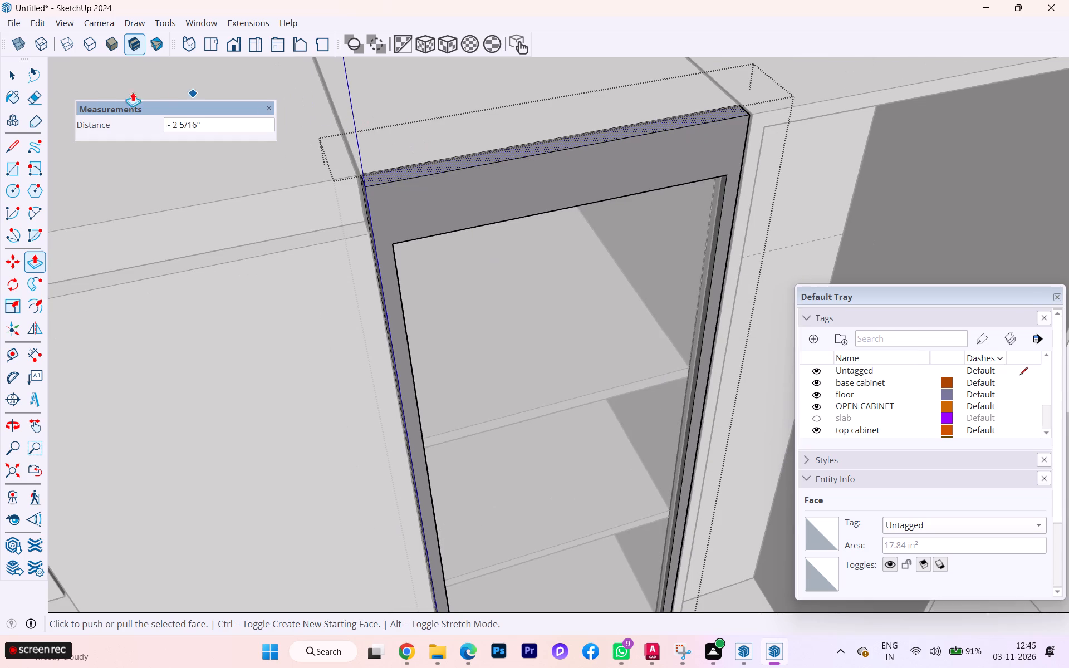
{"action": "key", "text": "space"}
{"action": "left_click", "coordinate": [3, 68]}
{"action": "left_click", "coordinate": [9, 72]}
{"action": "scroll", "coordinate": [90, 93], "scroll_direction": "down", "scroll_amount": 2}
{"action": "scroll", "coordinate": [117, 104], "scroll_direction": "up", "scroll_amount": 2}
{"action": "scroll", "coordinate": [136, 109], "scroll_direction": "down", "scroll_amount": 4}
{"action": "scroll", "coordinate": [307, 147], "scroll_direction": "up", "scroll_amount": 3}
{"action": "scroll", "coordinate": [307, 147], "scroll_direction": "down", "scroll_amount": 2}
{"action": "scroll", "coordinate": [307, 147], "scroll_direction": "up", "scroll_amount": 2}
{"action": "scroll", "coordinate": [307, 147], "scroll_direction": "down", "scroll_amount": 3}
{"action": "scroll", "coordinate": [307, 147], "scroll_direction": "up", "scroll_amount": 2}
{"action": "scroll", "coordinate": [307, 147], "scroll_direction": "down", "scroll_amount": 4}
{"action": "scroll", "coordinate": [315, 149], "scroll_direction": "up", "scroll_amount": 2}
{"action": "scroll", "coordinate": [316, 149], "scroll_direction": "down", "scroll_amount": 6}
{"action": "scroll", "coordinate": [325, 146], "scroll_direction": "up", "scroll_amount": 1}
{"action": "scroll", "coordinate": [325, 146], "scroll_direction": "down", "scroll_amount": 5}
{"action": "left_click", "coordinate": [683, 553]}
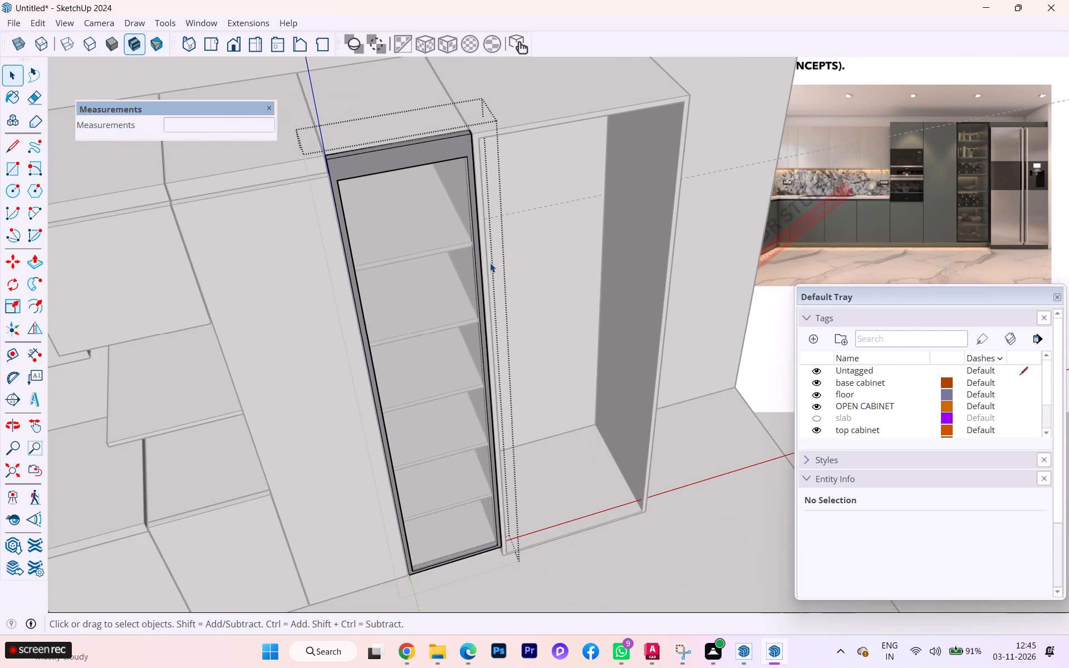
{"action": "left_click", "coordinate": [722, 356]}
Delete the glass panel group inside the tall shelved cabinet's door frame.
{"action": "left_click", "coordinate": [391, 161]}
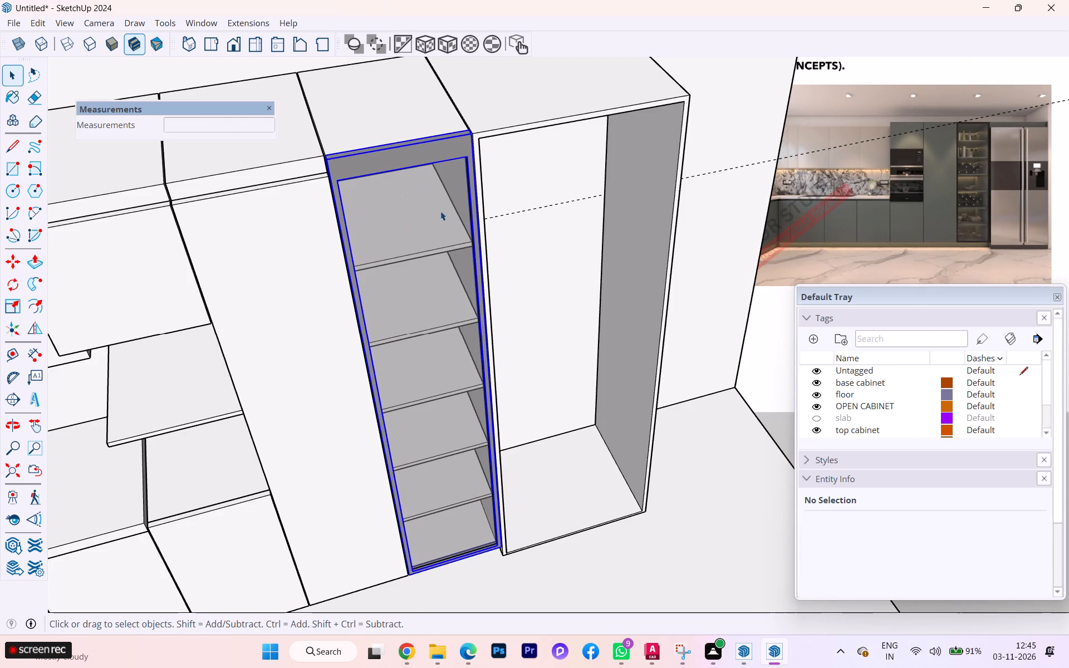
{"action": "left_click", "coordinate": [429, 212]}
{"action": "key", "text": "Delete"}
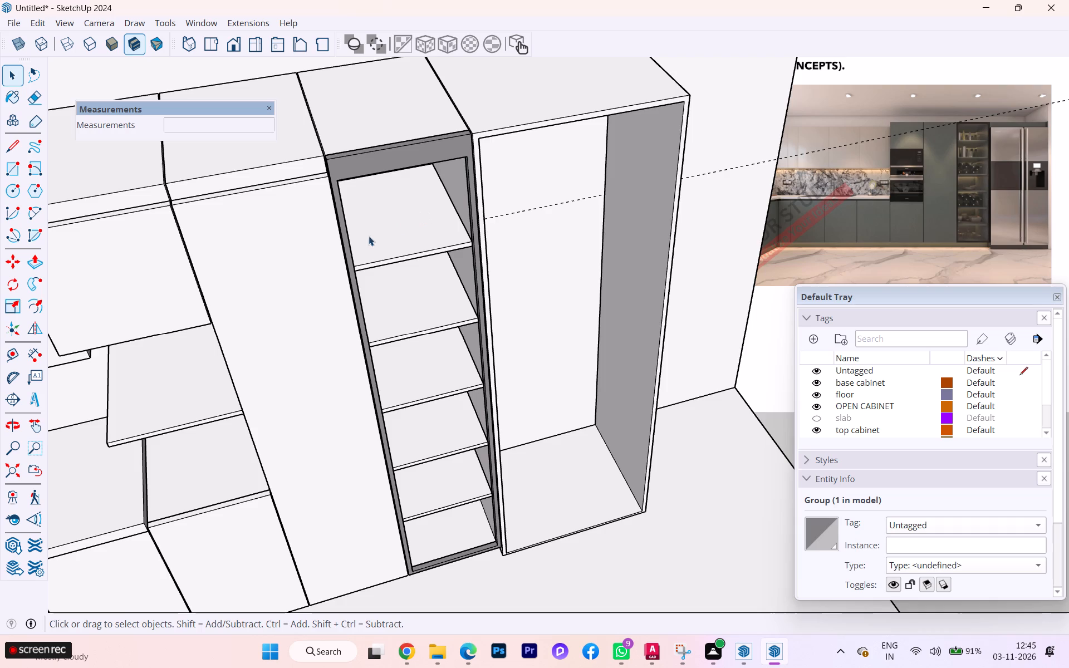
Place a horizontal guide 0.75" below the top edge of the tall shelved cabinet's door frame.
{"action": "scroll", "coordinate": [499, 165], "scroll_direction": "down", "scroll_amount": 1}
{"action": "middle_click_drag", "start_coordinate": [480, 151], "coordinate": [379, 0]}
{"action": "scroll", "coordinate": [413, 106], "scroll_direction": "up", "scroll_amount": 2}
{"action": "scroll", "coordinate": [413, 108], "scroll_direction": "down", "scroll_amount": 1}
{"action": "scroll", "coordinate": [413, 109], "scroll_direction": "up", "scroll_amount": 2}
{"action": "scroll", "coordinate": [413, 120], "scroll_direction": "down", "scroll_amount": 1}
{"action": "scroll", "coordinate": [413, 120], "scroll_direction": "up", "scroll_amount": 2}
{"action": "scroll", "coordinate": [369, 101], "scroll_direction": "up", "scroll_amount": 10}
{"action": "scroll", "coordinate": [367, 97], "scroll_direction": "down", "scroll_amount": 1}
{"action": "scroll", "coordinate": [367, 97], "scroll_direction": "up", "scroll_amount": 2}
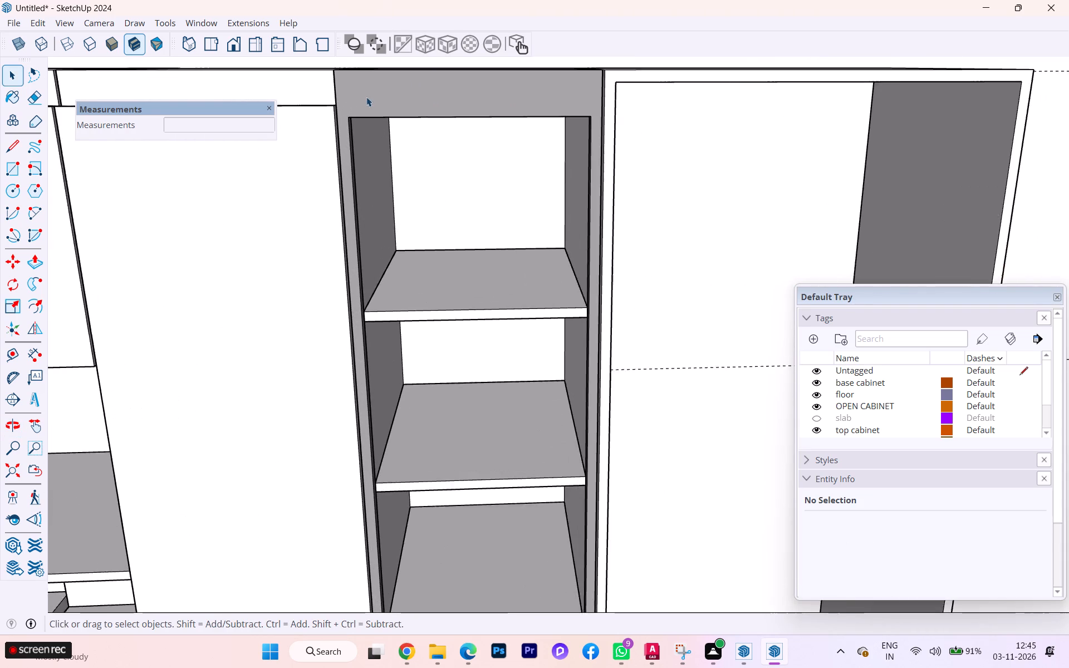
{"action": "key", "text": "t"}
{"action": "scroll", "coordinate": [414, 166], "scroll_direction": "down", "scroll_amount": 4}
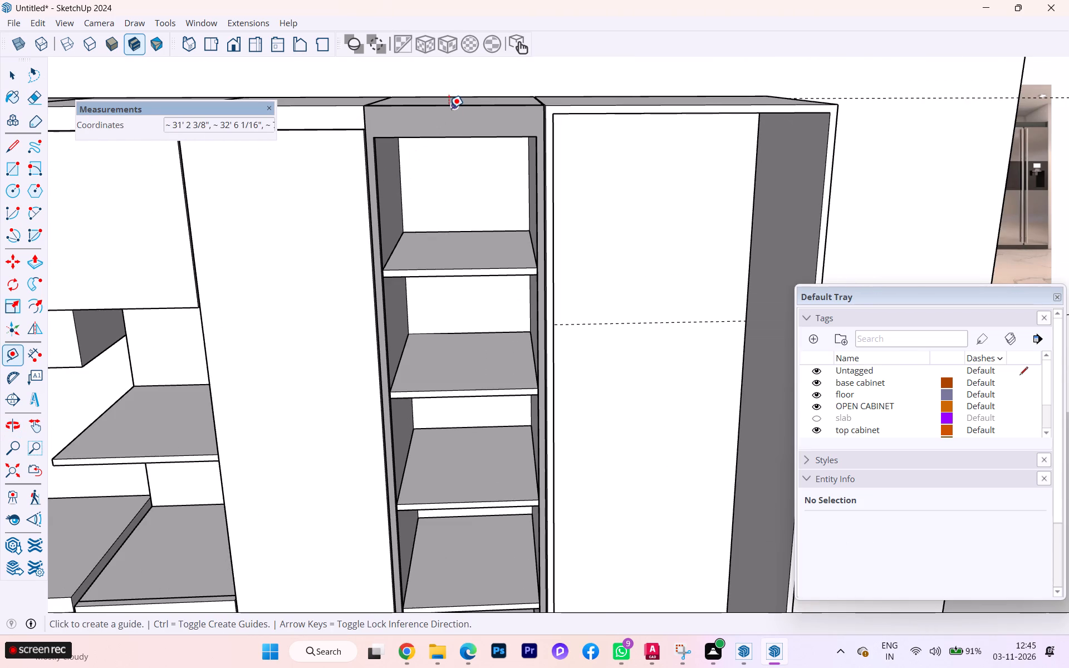
{"action": "left_click", "coordinate": [449, 108]}
{"action": "type", "text": ".75"}
{"action": "key", "text": "Return"}
Open the door frame group and push the underside of its top rail up 2 7/16", close to the guide.
{"action": "scroll", "coordinate": [458, 121], "scroll_direction": "up", "scroll_amount": 3}
{"action": "middle_click_drag", "start_coordinate": [474, 140], "coordinate": [455, 31]}
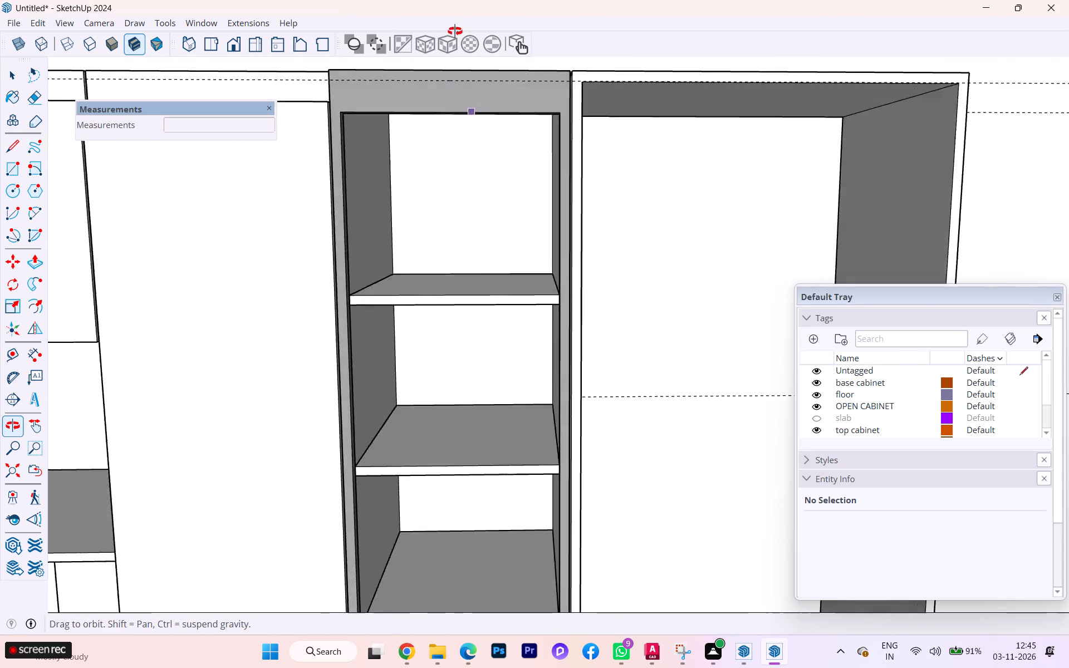
{"action": "middle_click_drag", "start_coordinate": [455, 31], "coordinate": [453, 8]}
{"action": "scroll", "coordinate": [468, 136], "scroll_direction": "down", "scroll_amount": 3}
{"action": "key", "text": "space"}
{"action": "scroll", "coordinate": [438, 103], "scroll_direction": "up", "scroll_amount": 2}
{"action": "scroll", "coordinate": [437, 102], "scroll_direction": "down", "scroll_amount": 1}
{"action": "scroll", "coordinate": [437, 102], "scroll_direction": "up", "scroll_amount": 7}
{"action": "scroll", "coordinate": [429, 103], "scroll_direction": "down", "scroll_amount": 1}
{"action": "scroll", "coordinate": [429, 103], "scroll_direction": "up", "scroll_amount": 7}
{"action": "scroll", "coordinate": [408, 97], "scroll_direction": "down", "scroll_amount": 2}
{"action": "scroll", "coordinate": [408, 97], "scroll_direction": "up", "scroll_amount": 2}
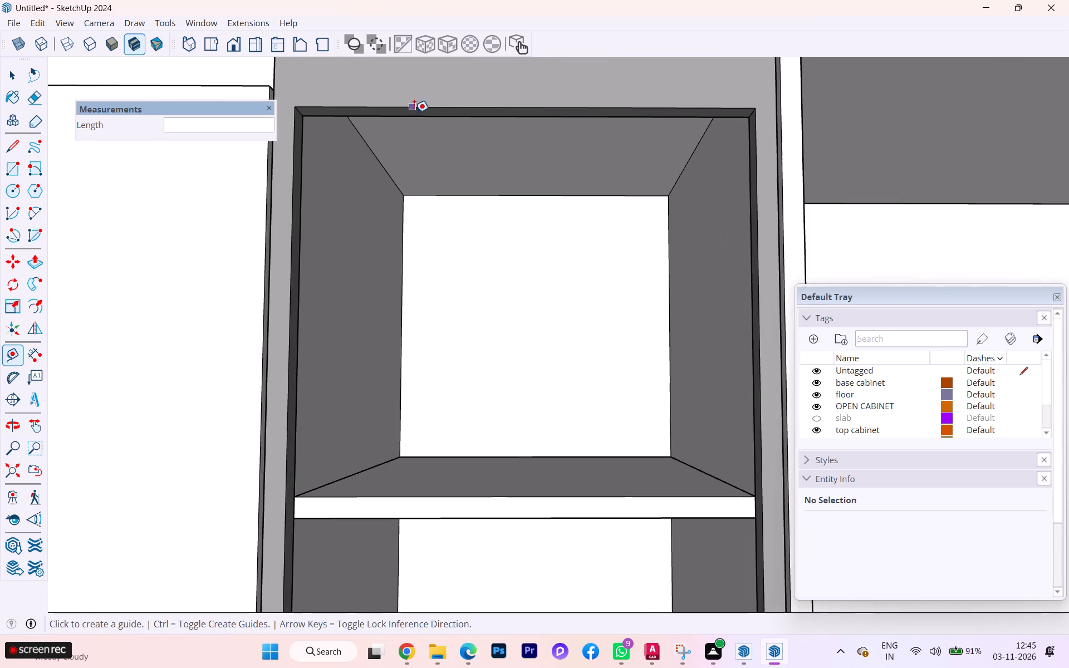
{"action": "left_click", "coordinate": [16, 78]}
{"action": "left_click", "coordinate": [416, 117]}
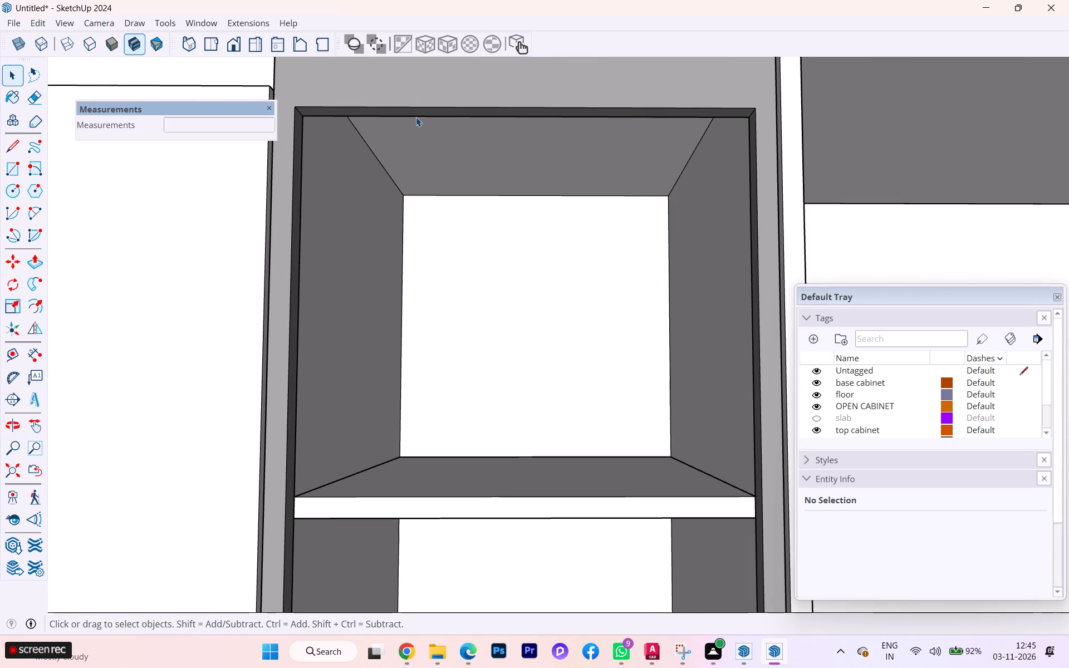
{"action": "double_click", "coordinate": [418, 113]}
{"action": "left_click", "coordinate": [418, 113]}
{"action": "left_click", "coordinate": [418, 113]}
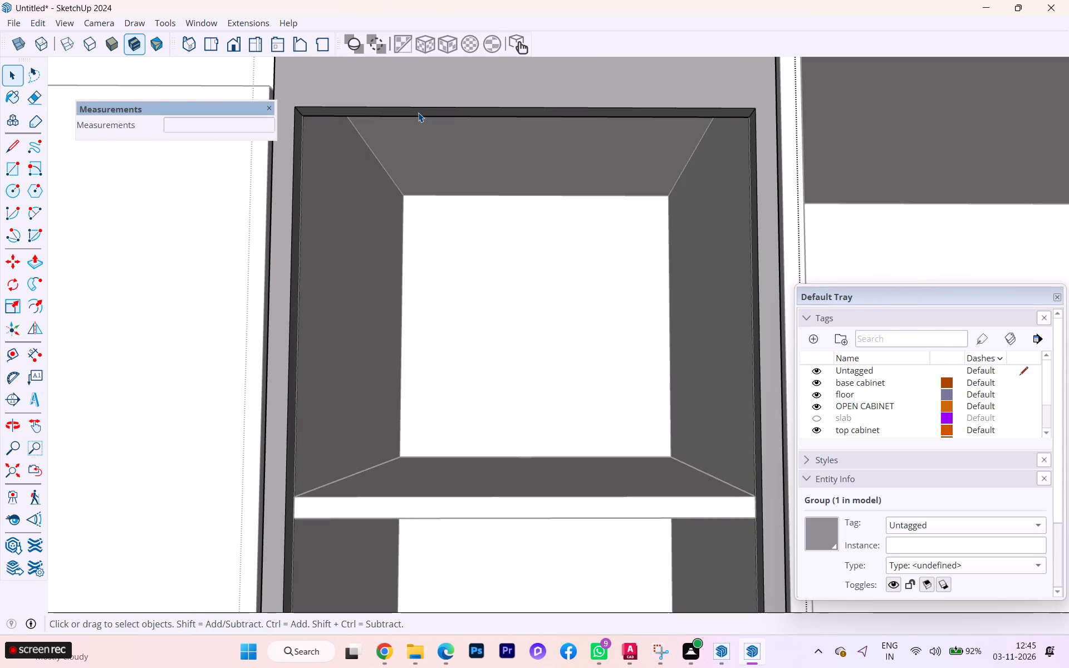
{"action": "key", "text": "p"}
{"action": "left_click", "coordinate": [418, 112]}
{"action": "scroll", "coordinate": [455, 124], "scroll_direction": "down", "scroll_amount": 1}
{"action": "scroll", "coordinate": [455, 124], "scroll_direction": "up", "scroll_amount": 5}
{"action": "scroll", "coordinate": [457, 125], "scroll_direction": "down", "scroll_amount": 1}
{"action": "middle_click_drag", "start_coordinate": [457, 126], "coordinate": [453, 138]}
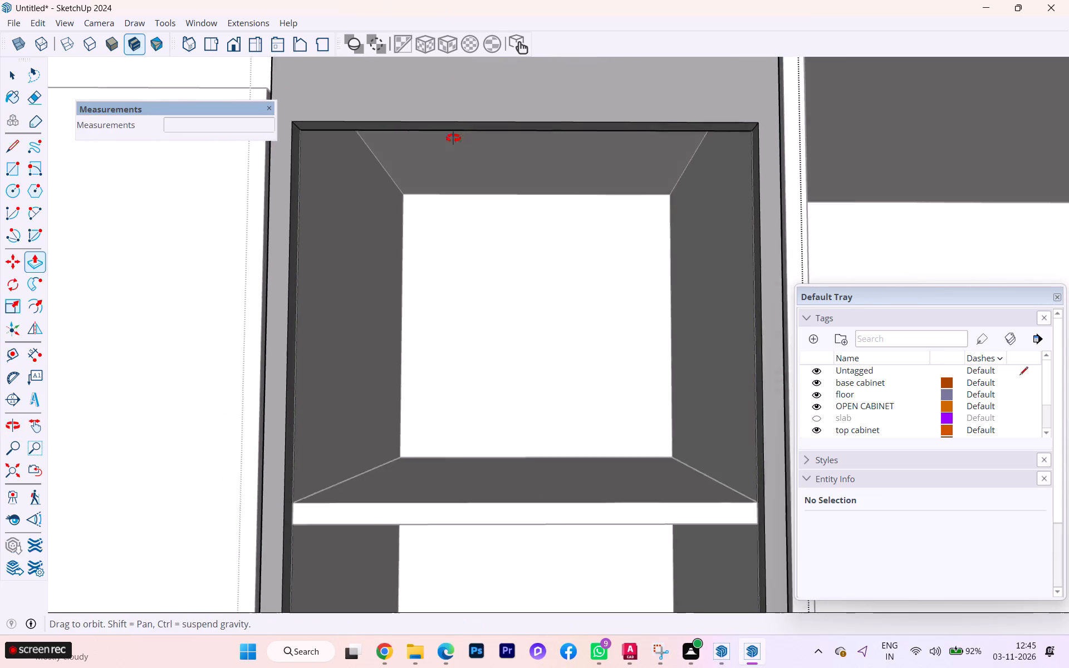
{"action": "middle_click_drag", "start_coordinate": [453, 138], "coordinate": [451, 245]}
{"action": "left_click", "coordinate": [537, 149]}
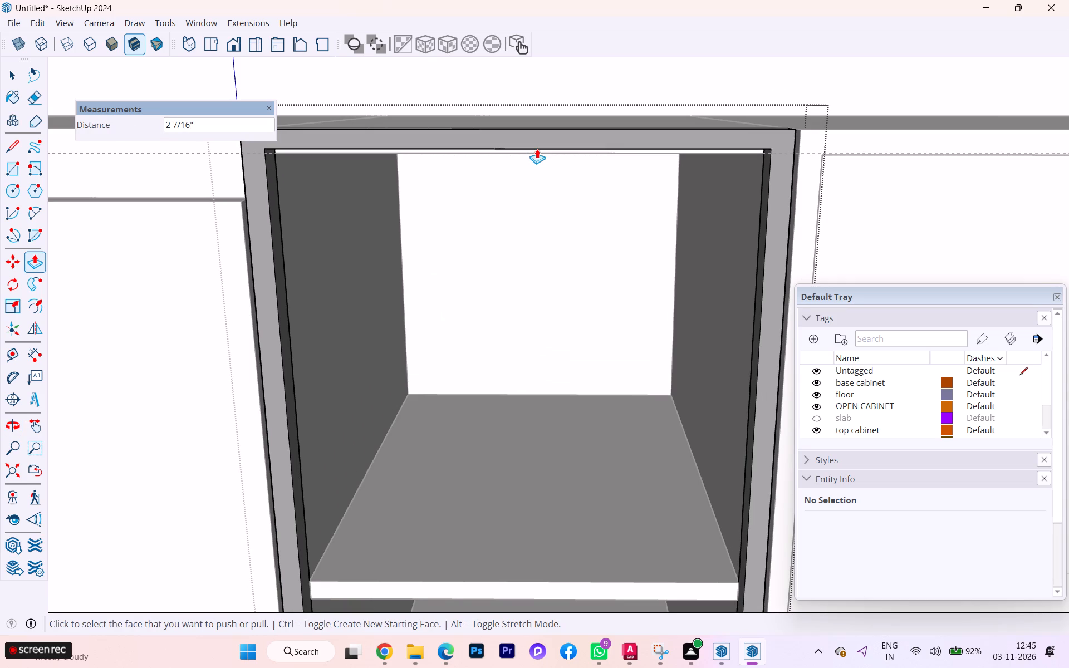
Push the top rail's underside up about another 1/8" onto the guide, and leave the door frame group.
{"action": "scroll", "coordinate": [561, 156], "scroll_direction": "up", "scroll_amount": 1}
{"action": "scroll", "coordinate": [561, 156], "scroll_direction": "down", "scroll_amount": 2}
{"action": "scroll", "coordinate": [561, 156], "scroll_direction": "up", "scroll_amount": 3}
{"action": "scroll", "coordinate": [645, 141], "scroll_direction": "down", "scroll_amount": 5}
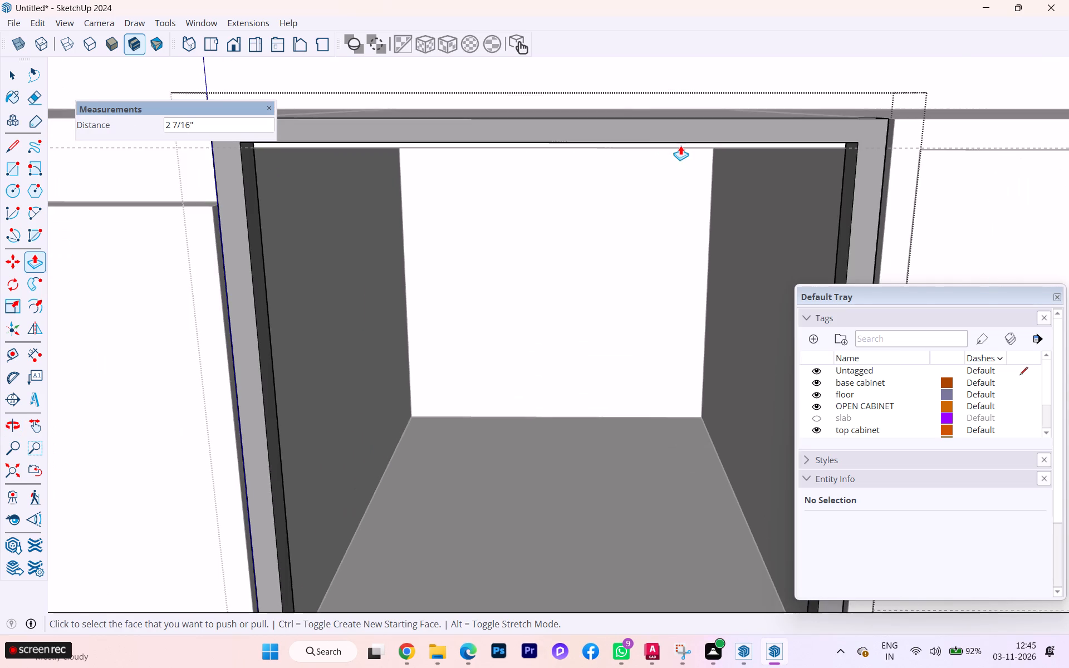
{"action": "middle_click_drag", "start_coordinate": [680, 145], "coordinate": [659, 128]}
{"action": "scroll", "coordinate": [776, 124], "scroll_direction": "down", "scroll_amount": 1}
{"action": "scroll", "coordinate": [776, 124], "scroll_direction": "up", "scroll_amount": 6}
{"action": "scroll", "coordinate": [774, 129], "scroll_direction": "down", "scroll_amount": 3}
{"action": "middle_click_drag", "start_coordinate": [753, 119], "coordinate": [642, 0]}
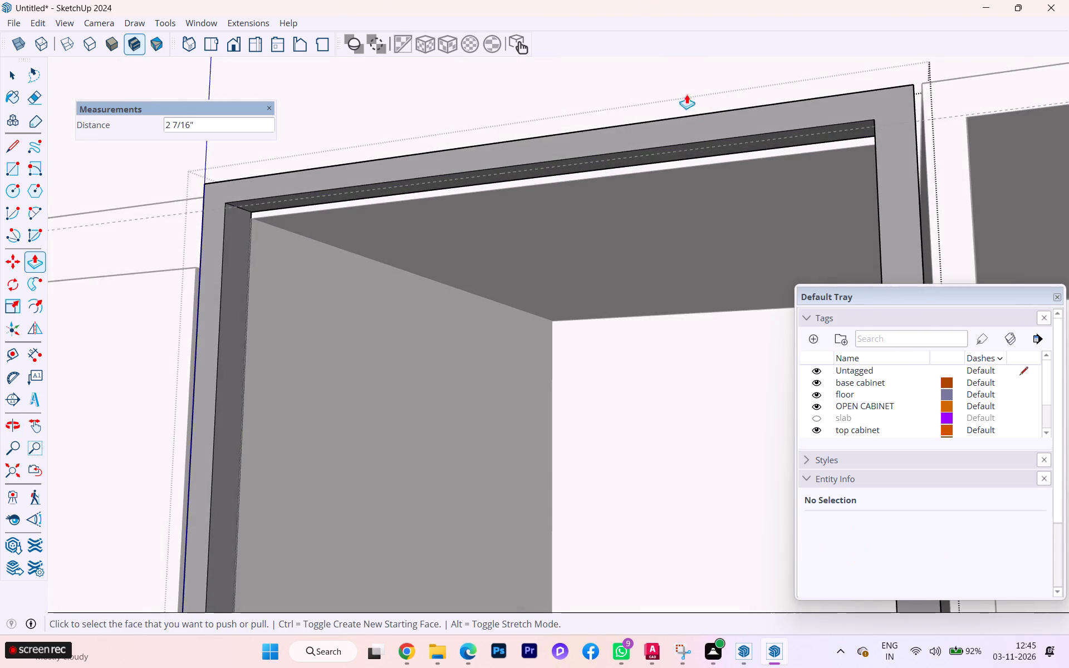
{"action": "scroll", "coordinate": [680, 162], "scroll_direction": "up", "scroll_amount": 2}
{"action": "left_click", "coordinate": [673, 151]}
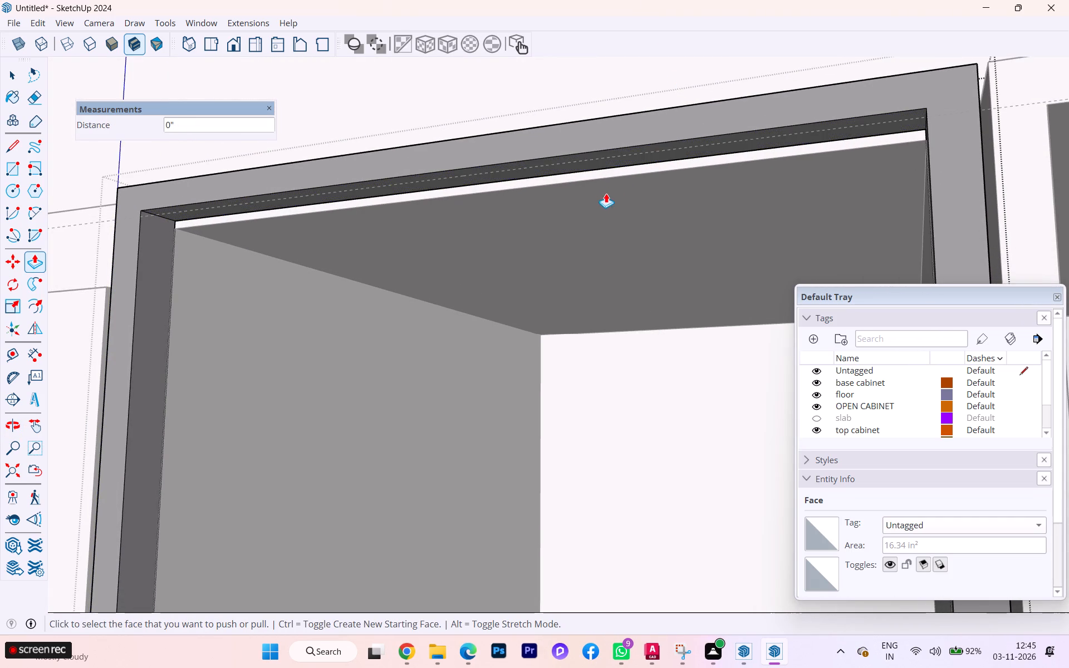
{"action": "scroll", "coordinate": [607, 154], "scroll_direction": "up", "scroll_amount": 1}
{"action": "scroll", "coordinate": [606, 154], "scroll_direction": "down", "scroll_amount": 2}
{"action": "scroll", "coordinate": [605, 154], "scroll_direction": "up", "scroll_amount": 5}
{"action": "scroll", "coordinate": [601, 157], "scroll_direction": "down", "scroll_amount": 1}
{"action": "scroll", "coordinate": [600, 158], "scroll_direction": "up", "scroll_amount": 1}
{"action": "left_click", "coordinate": [595, 160]}
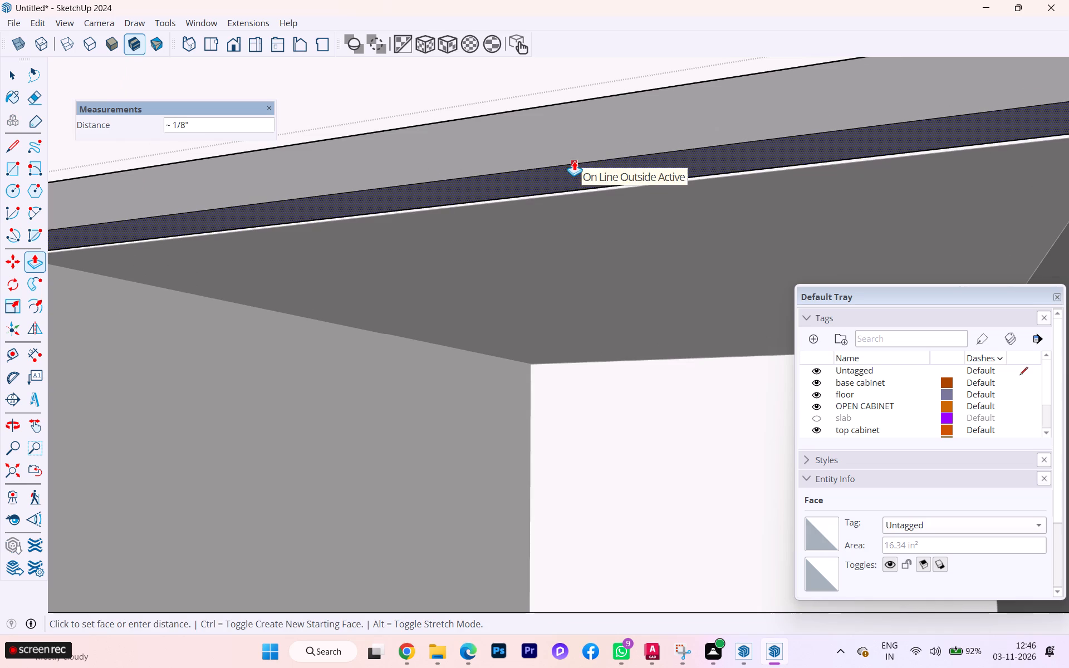
{"action": "left_click", "coordinate": [574, 161]}
{"action": "scroll", "coordinate": [641, 140], "scroll_direction": "down", "scroll_amount": 4}
{"action": "scroll", "coordinate": [643, 140], "scroll_direction": "up", "scroll_amount": 1}
{"action": "scroll", "coordinate": [643, 140], "scroll_direction": "down", "scroll_amount": 6}
{"action": "middle_click_drag", "start_coordinate": [640, 164], "coordinate": [759, 293]}
{"action": "key", "text": "space"}
{"action": "left_click", "coordinate": [11, 77]}
{"action": "scroll", "coordinate": [158, 27], "scroll_direction": "down", "scroll_amount": 5}
{"action": "scroll", "coordinate": [194, 43], "scroll_direction": "up", "scroll_amount": 1}
{"action": "scroll", "coordinate": [195, 43], "scroll_direction": "down", "scroll_amount": 1}
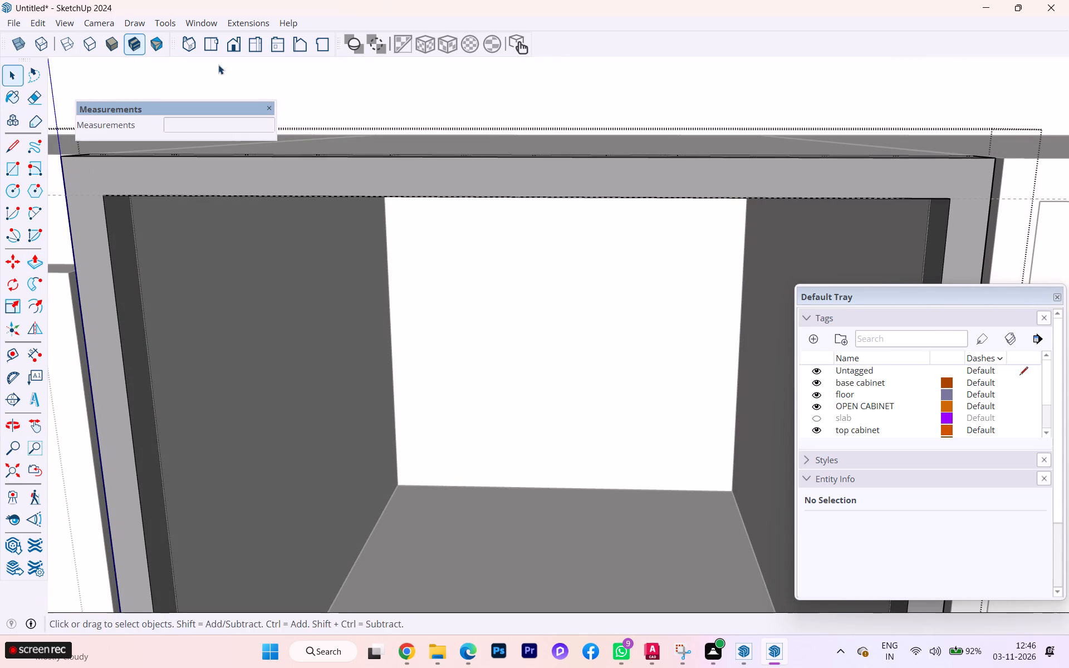
{"action": "scroll", "coordinate": [227, 78], "scroll_direction": "down", "scroll_amount": 1}
{"action": "scroll", "coordinate": [227, 78], "scroll_direction": "up", "scroll_amount": 1}
{"action": "scroll", "coordinate": [227, 78], "scroll_direction": "down", "scroll_amount": 4}
{"action": "scroll", "coordinate": [227, 78], "scroll_direction": "up", "scroll_amount": 2}
{"action": "scroll", "coordinate": [205, 51], "scroll_direction": "down", "scroll_amount": 6}
{"action": "scroll", "coordinate": [208, 64], "scroll_direction": "up", "scroll_amount": 3}
{"action": "scroll", "coordinate": [210, 62], "scroll_direction": "down", "scroll_amount": 15}
{"action": "scroll", "coordinate": [255, 62], "scroll_direction": "up", "scroll_amount": 1}
{"action": "scroll", "coordinate": [255, 62], "scroll_direction": "down", "scroll_amount": 2}
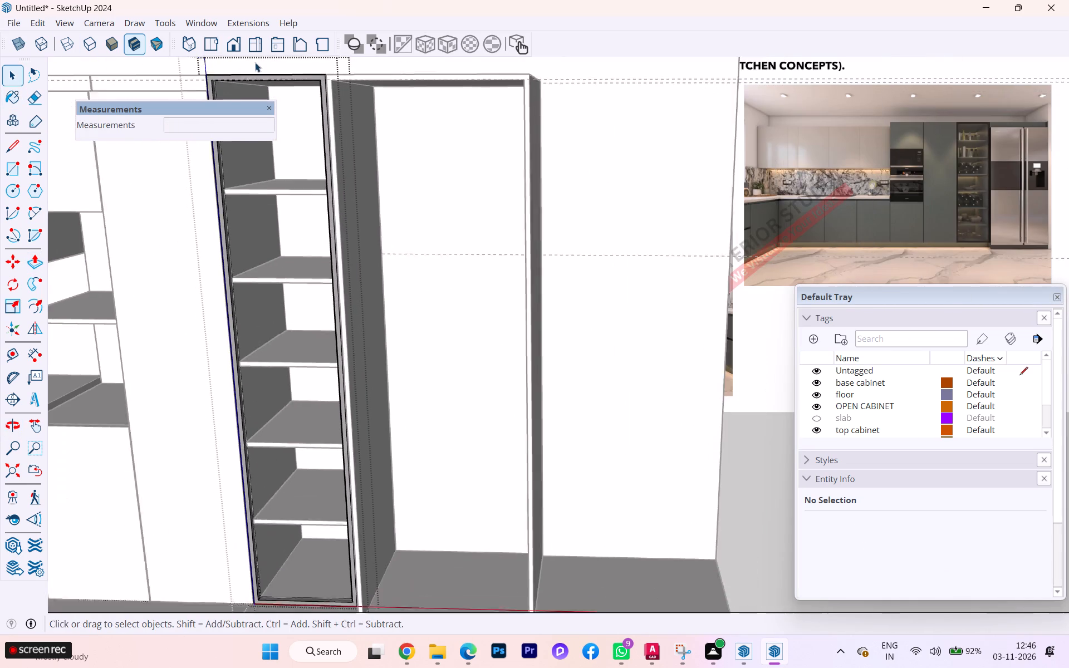
{"action": "scroll", "coordinate": [255, 62], "scroll_direction": "down", "scroll_amount": 2}
{"action": "scroll", "coordinate": [255, 62], "scroll_direction": "up", "scroll_amount": 1}
{"action": "left_click", "coordinate": [683, 316]}
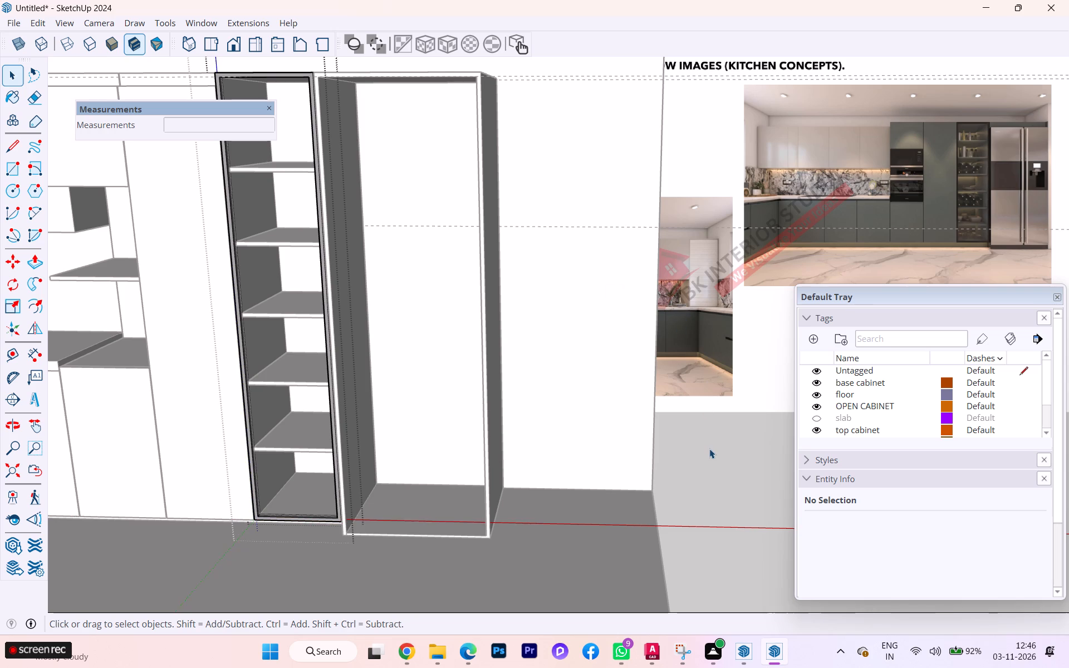
{"action": "left_click", "coordinate": [709, 449]}
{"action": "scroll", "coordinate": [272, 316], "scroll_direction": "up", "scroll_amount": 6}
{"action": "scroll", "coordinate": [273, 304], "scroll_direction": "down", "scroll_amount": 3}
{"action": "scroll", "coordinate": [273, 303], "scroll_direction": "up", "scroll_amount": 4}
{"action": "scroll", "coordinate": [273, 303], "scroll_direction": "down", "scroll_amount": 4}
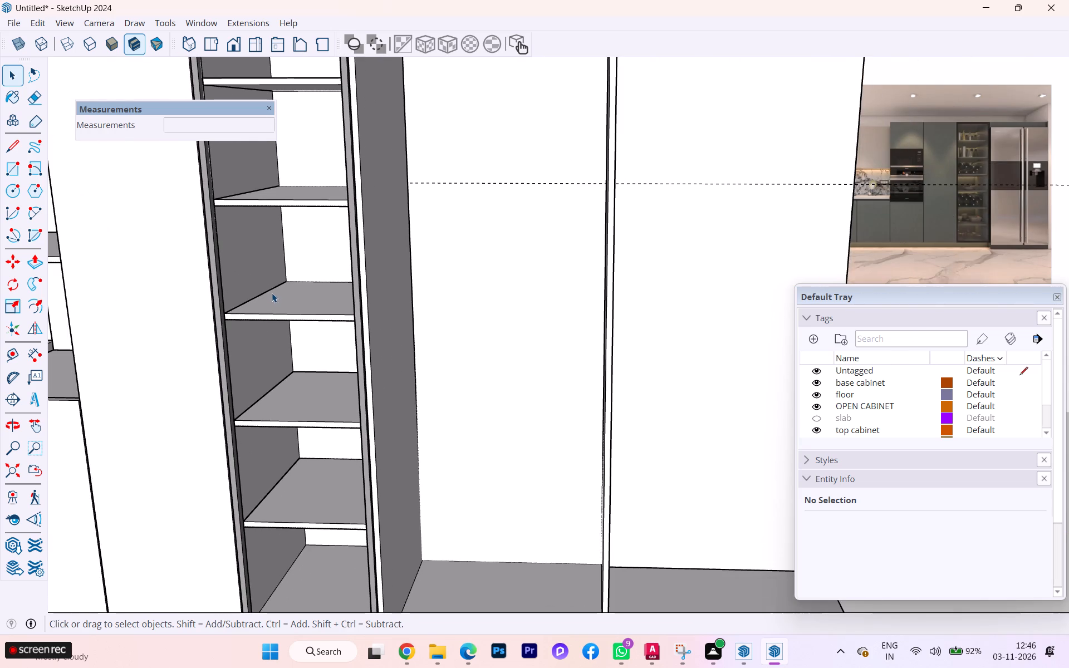
Draw a rectangle filling the inside of the tall shelved cabinet's door frame, about 1' 4 5/16" by 7' 1 13/16".
{"action": "scroll", "coordinate": [272, 285], "scroll_direction": "down", "scroll_amount": 3}
{"action": "scroll", "coordinate": [273, 284], "scroll_direction": "up", "scroll_amount": 1}
{"action": "scroll", "coordinate": [273, 284], "scroll_direction": "down", "scroll_amount": 1}
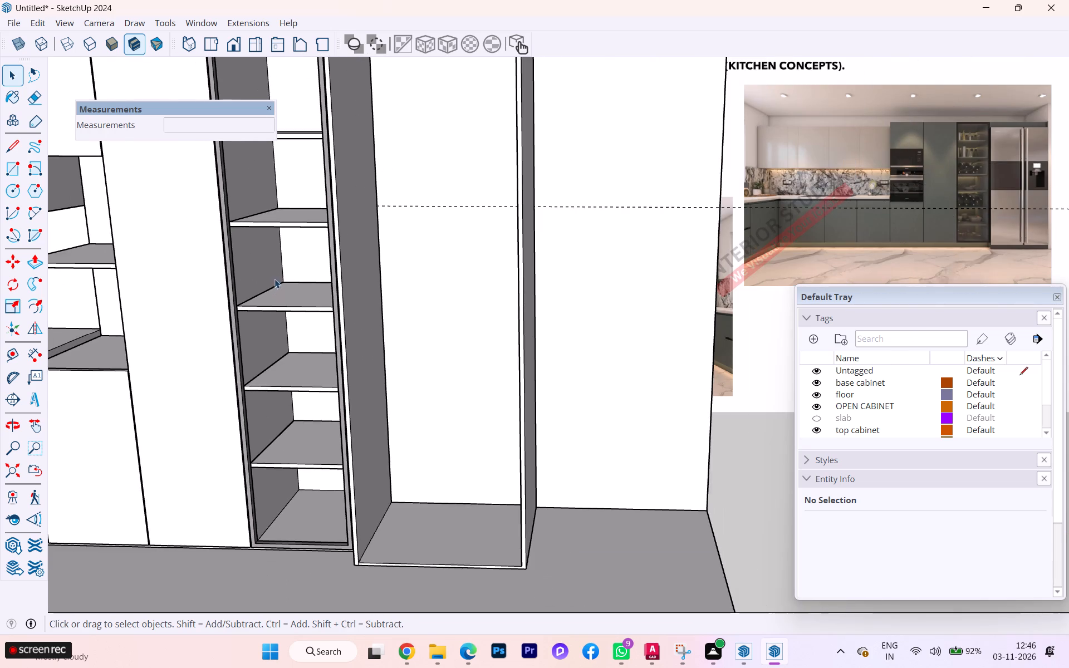
{"action": "scroll", "coordinate": [279, 276], "scroll_direction": "down", "scroll_amount": 1}
{"action": "scroll", "coordinate": [279, 276], "scroll_direction": "up", "scroll_amount": 1}
{"action": "scroll", "coordinate": [305, 266], "scroll_direction": "down", "scroll_amount": 1}
{"action": "middle_click_drag", "start_coordinate": [309, 264], "coordinate": [550, 366]}
{"action": "scroll", "coordinate": [306, 157], "scroll_direction": "up", "scroll_amount": 4}
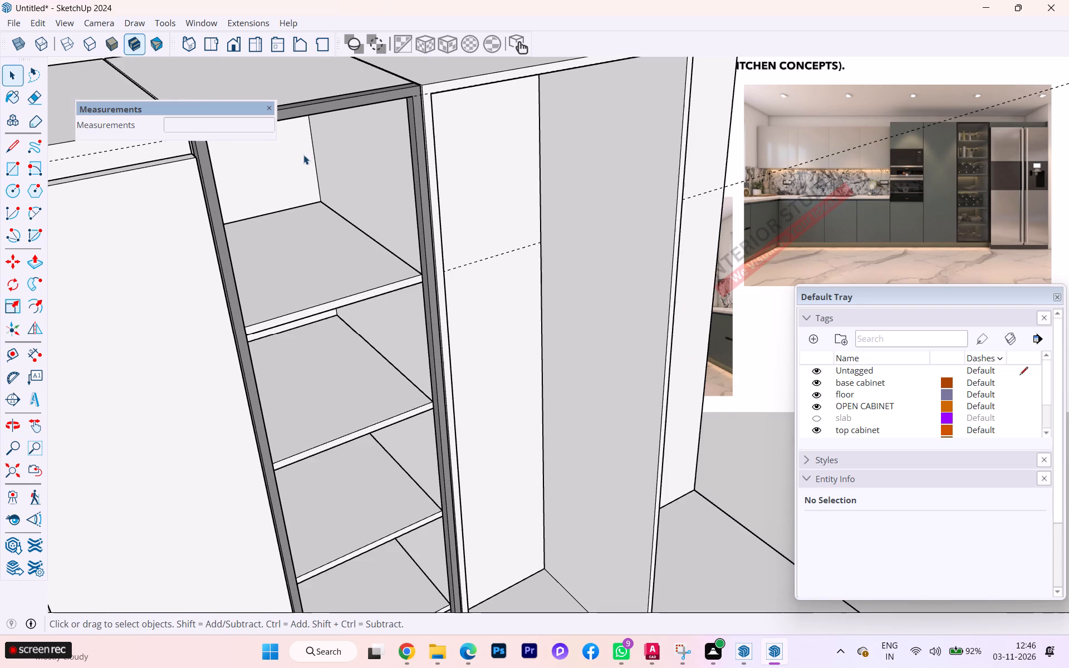
{"action": "scroll", "coordinate": [430, 169], "scroll_direction": "up", "scroll_amount": 3}
{"action": "left_click", "coordinate": [407, 166]}
{"action": "scroll", "coordinate": [372, 170], "scroll_direction": "down", "scroll_amount": 4}
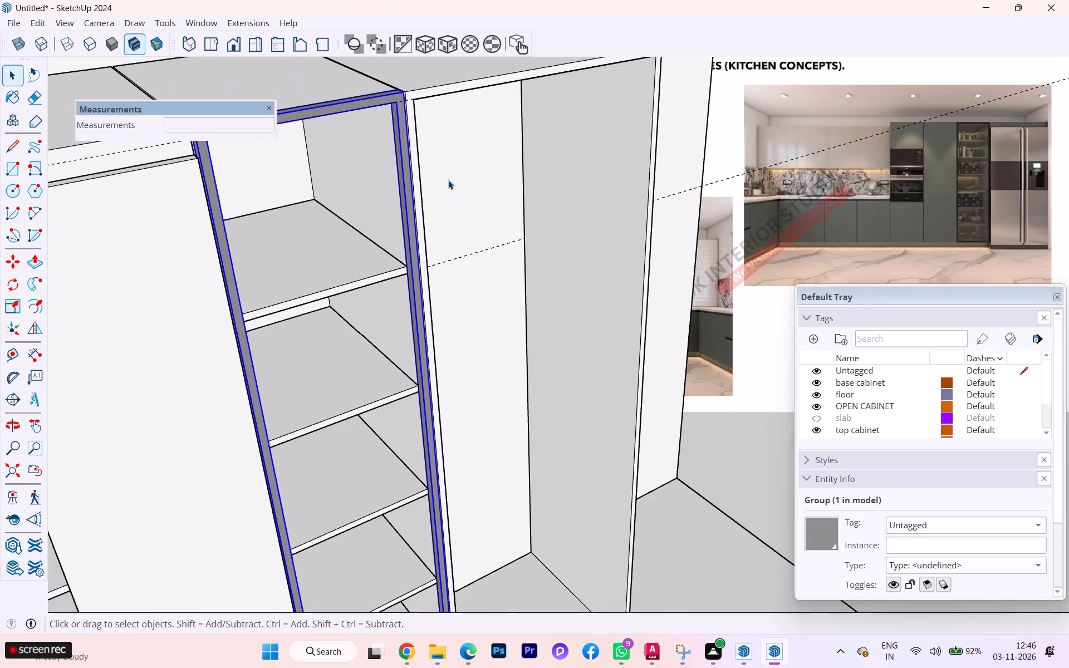
{"action": "left_click", "coordinate": [749, 472]}
{"action": "scroll", "coordinate": [617, 309], "scroll_direction": "down", "scroll_amount": 2}
{"action": "middle_click_drag", "start_coordinate": [546, 272], "coordinate": [409, 217]}
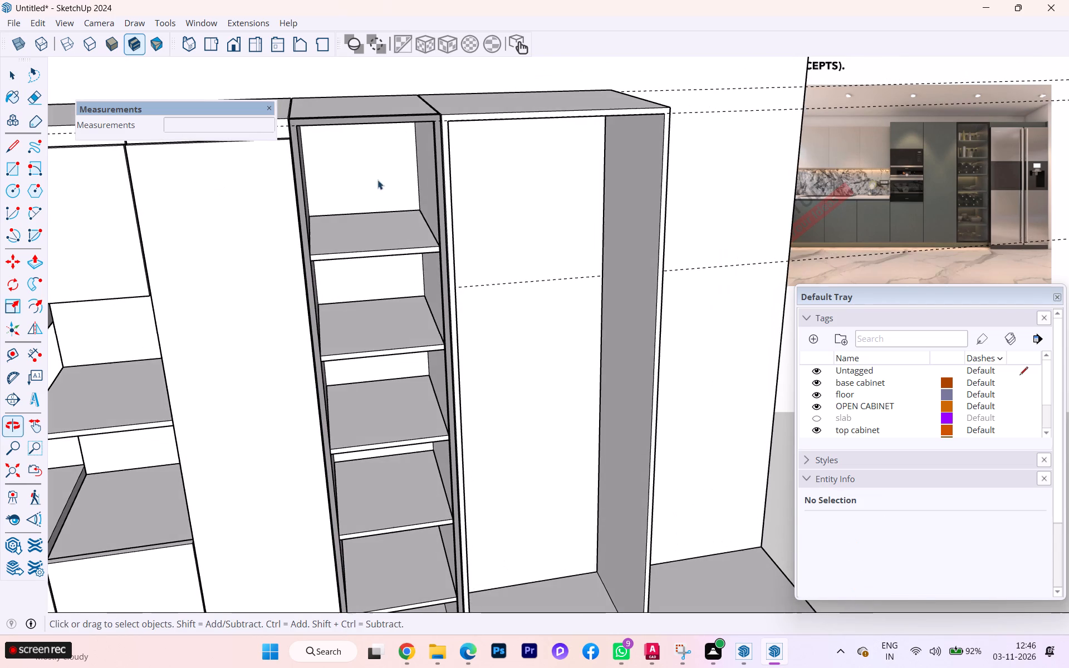
{"action": "key", "text": "r"}
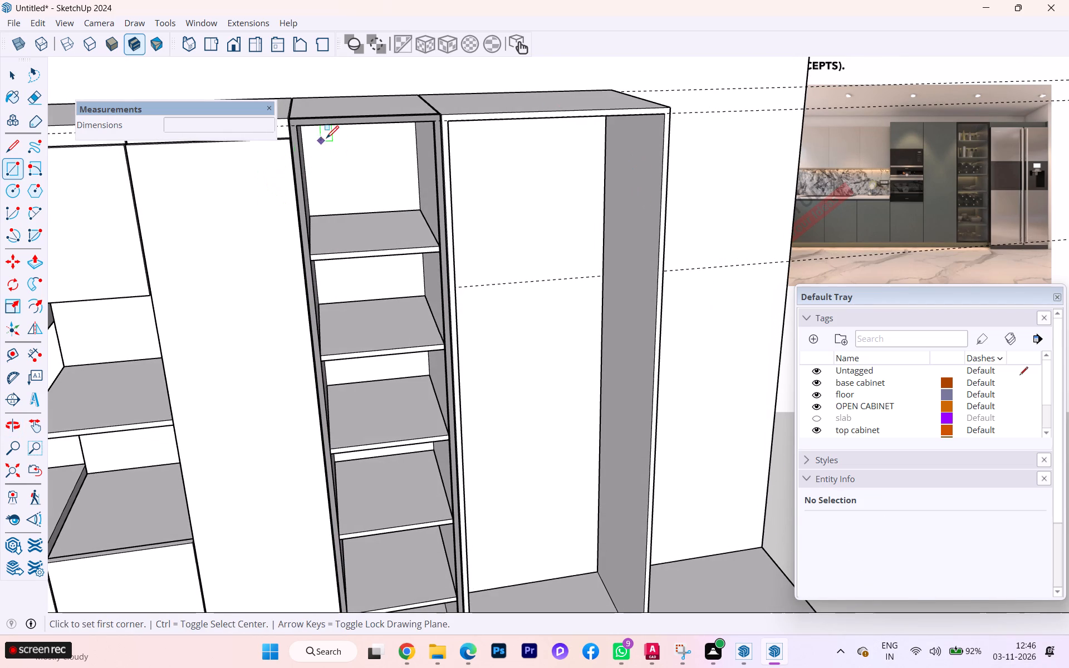
{"action": "scroll", "coordinate": [301, 120], "scroll_direction": "up", "scroll_amount": 4}
{"action": "left_click", "coordinate": [297, 132]}
{"action": "scroll", "coordinate": [460, 362], "scroll_direction": "down", "scroll_amount": 3}
{"action": "scroll", "coordinate": [460, 362], "scroll_direction": "up", "scroll_amount": 1}
{"action": "scroll", "coordinate": [461, 361], "scroll_direction": "down", "scroll_amount": 3}
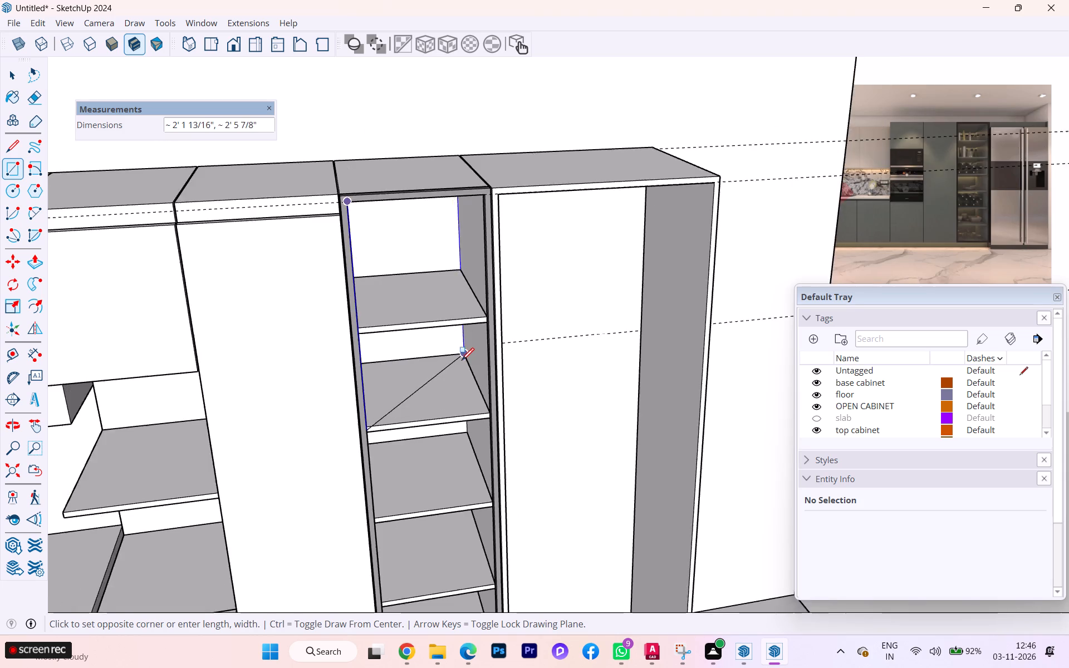
{"action": "scroll", "coordinate": [462, 360], "scroll_direction": "down", "scroll_amount": 2}
{"action": "key", "text": "Up"}
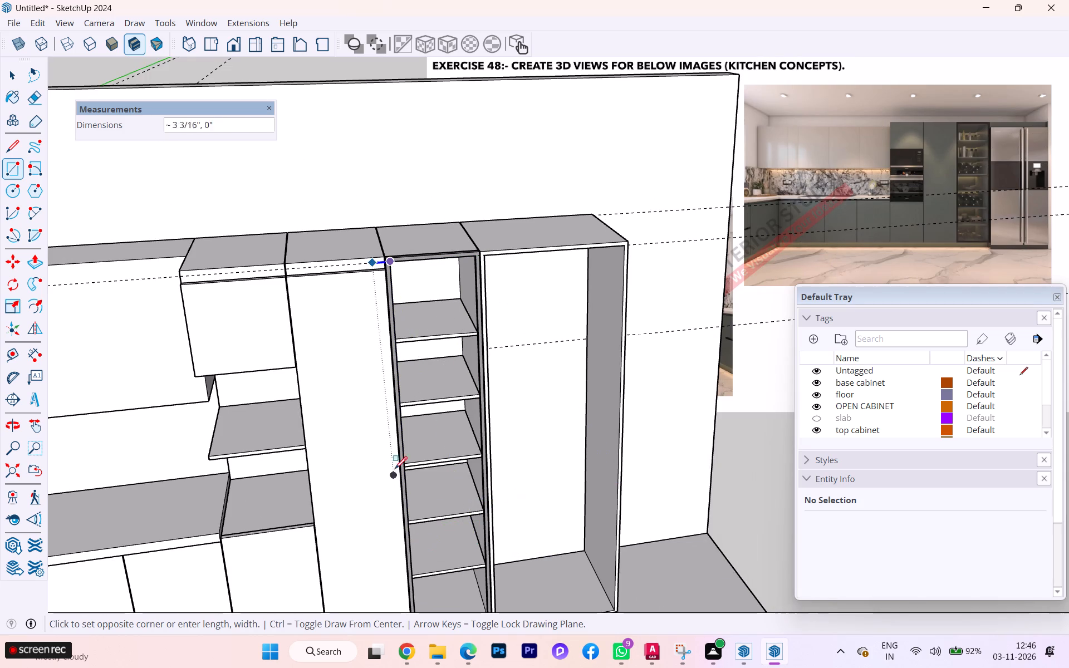
{"action": "key", "text": "Left"}
{"action": "scroll", "coordinate": [414, 386], "scroll_direction": "down", "scroll_amount": 2}
{"action": "scroll", "coordinate": [414, 384], "scroll_direction": "up", "scroll_amount": 2}
{"action": "scroll", "coordinate": [414, 384], "scroll_direction": "down", "scroll_amount": 4}
{"action": "scroll", "coordinate": [429, 425], "scroll_direction": "up", "scroll_amount": 1}
{"action": "scroll", "coordinate": [430, 430], "scroll_direction": "down", "scroll_amount": 2}
{"action": "scroll", "coordinate": [435, 446], "scroll_direction": "up", "scroll_amount": 3}
{"action": "scroll", "coordinate": [448, 519], "scroll_direction": "up", "scroll_amount": 14}
{"action": "scroll", "coordinate": [458, 523], "scroll_direction": "down", "scroll_amount": 2}
{"action": "scroll", "coordinate": [458, 523], "scroll_direction": "up", "scroll_amount": 9}
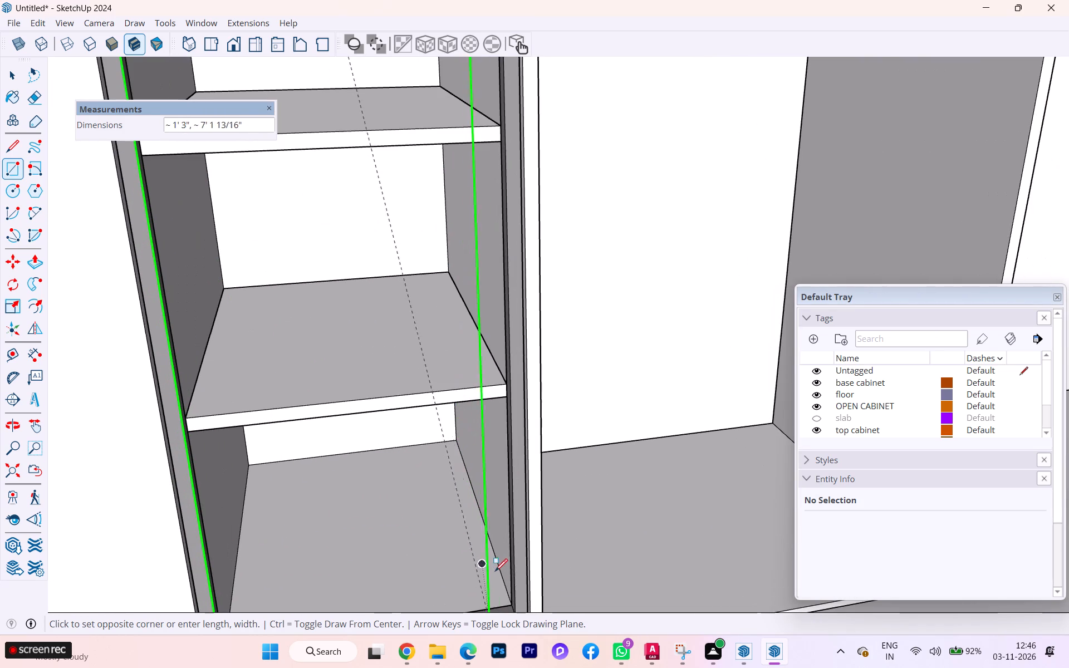
{"action": "scroll", "coordinate": [489, 566], "scroll_direction": "down", "scroll_amount": 4}
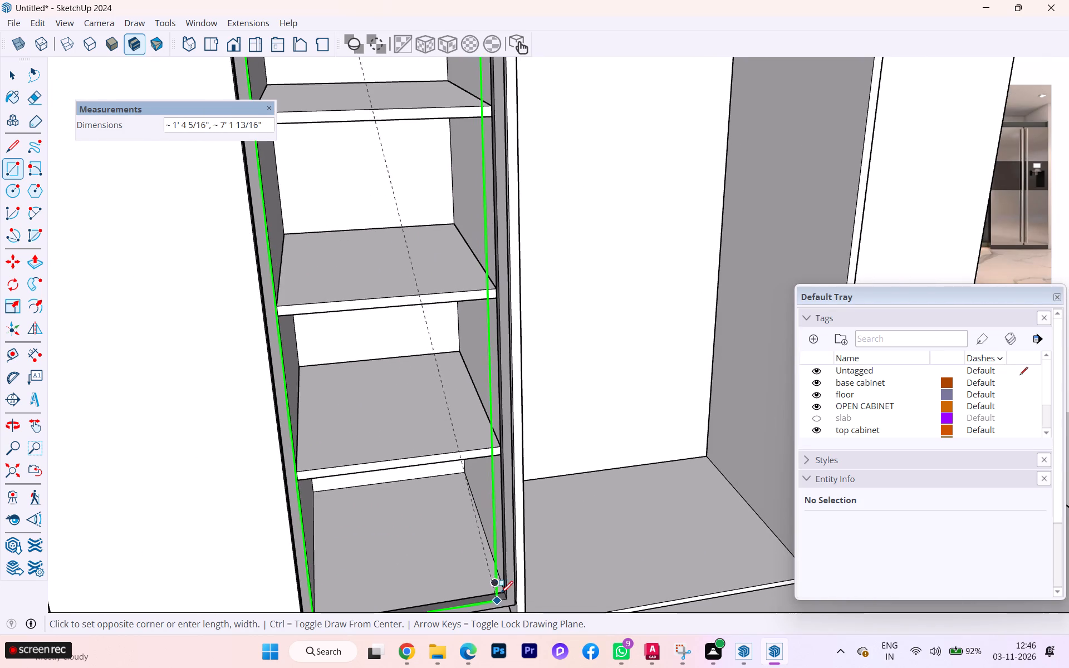
{"action": "left_click", "coordinate": [504, 601]}
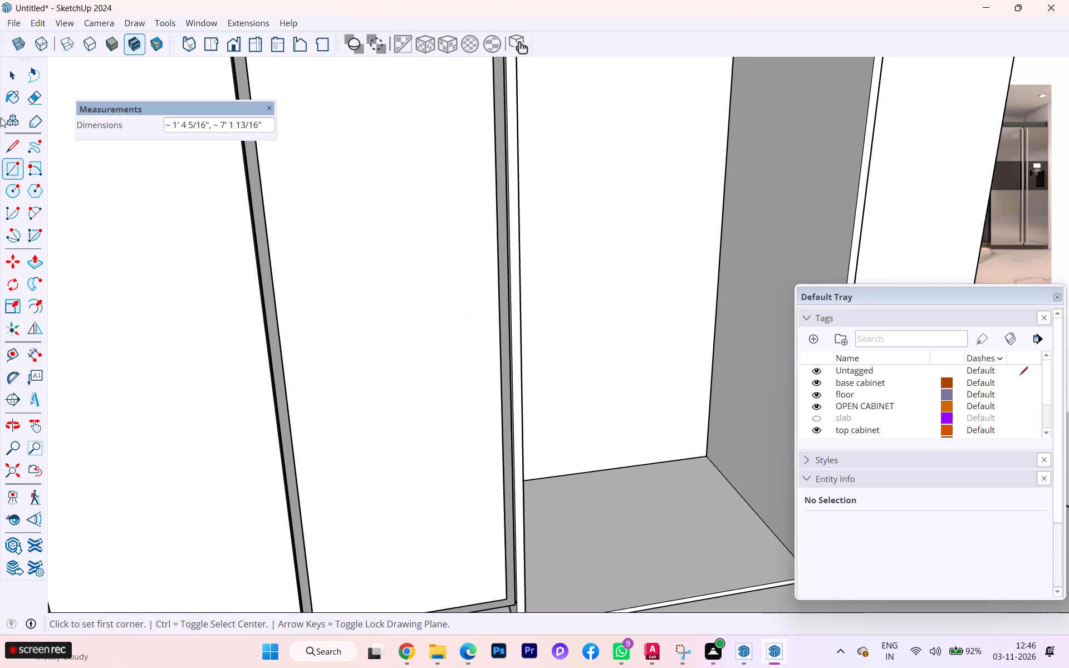
Make the new rectangular face and its edges in the door frame into a group.
{"action": "left_click", "coordinate": [3, 70]}
{"action": "double_click", "coordinate": [409, 230]}
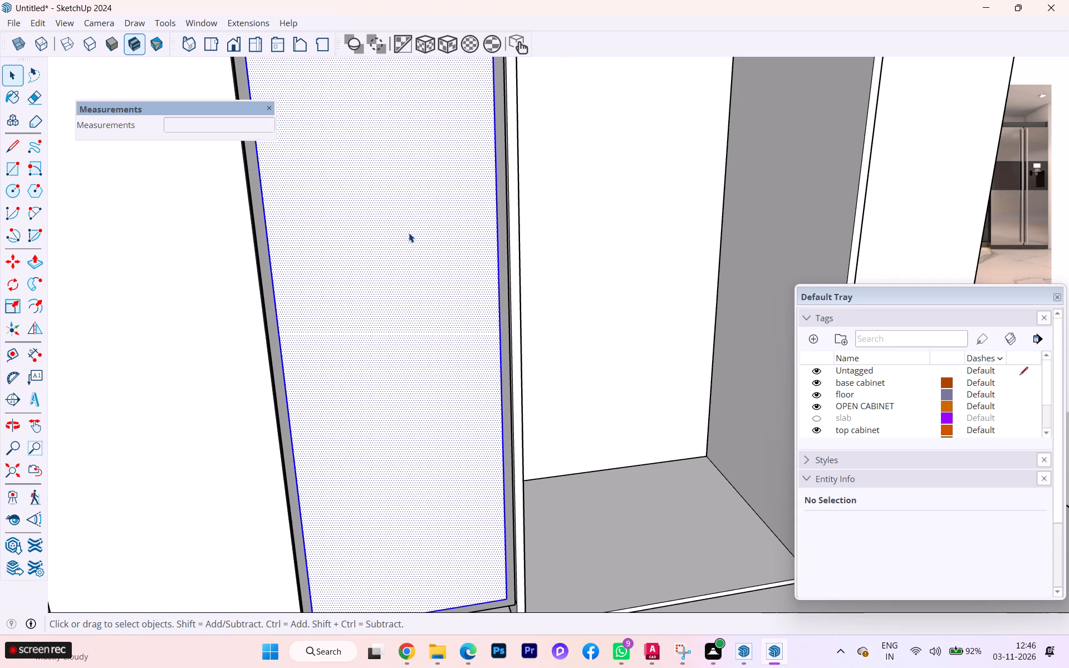
{"action": "right_click", "coordinate": [409, 232]}
{"action": "left_click", "coordinate": [496, 120]}
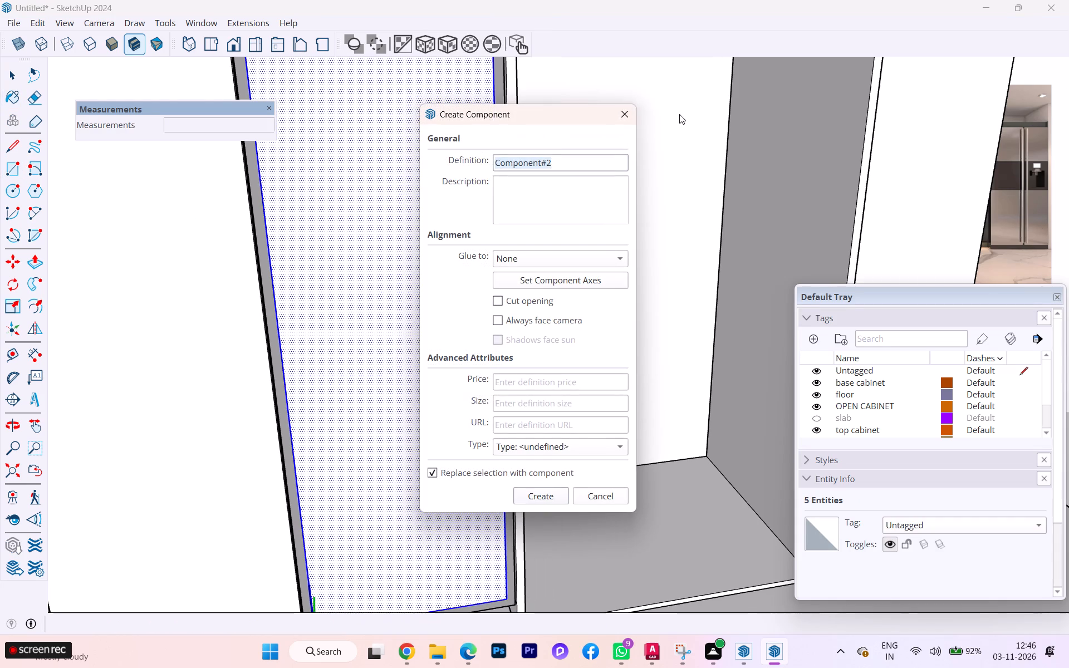
{"action": "left_click", "coordinate": [625, 109]}
{"action": "right_click", "coordinate": [409, 209]}
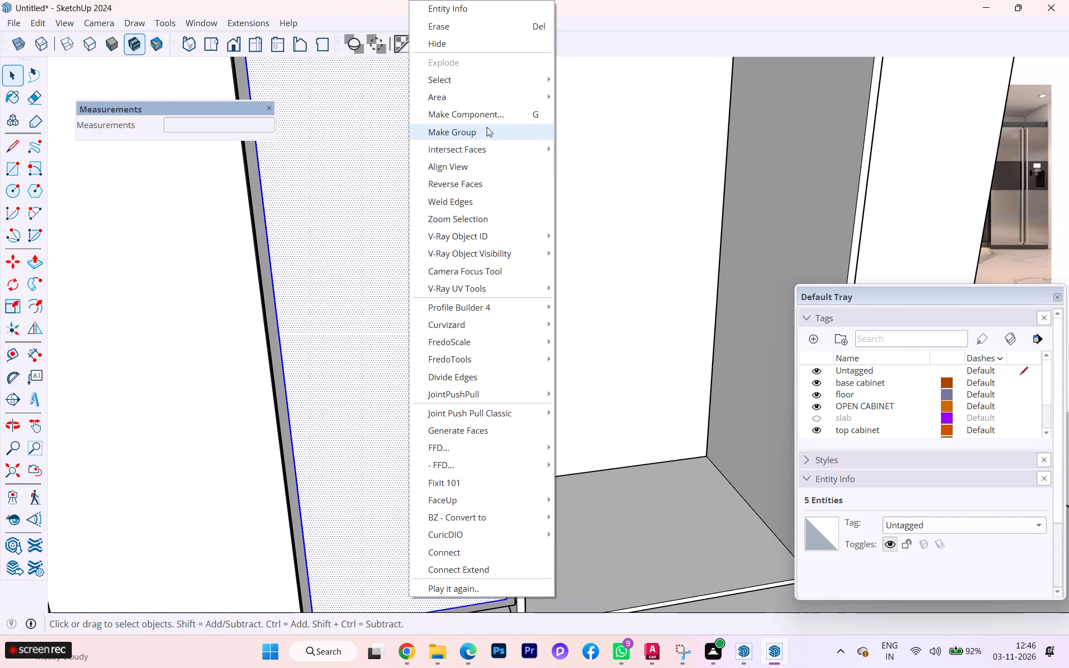
{"action": "left_click", "coordinate": [487, 126]}
Move the panel group about 7/16" along the green axis, setting it back into the door frame's depth.
{"action": "key", "text": "m"}
{"action": "scroll", "coordinate": [538, 649], "scroll_direction": "up", "scroll_amount": 3}
{"action": "scroll", "coordinate": [492, 606], "scroll_direction": "up", "scroll_amount": 2}
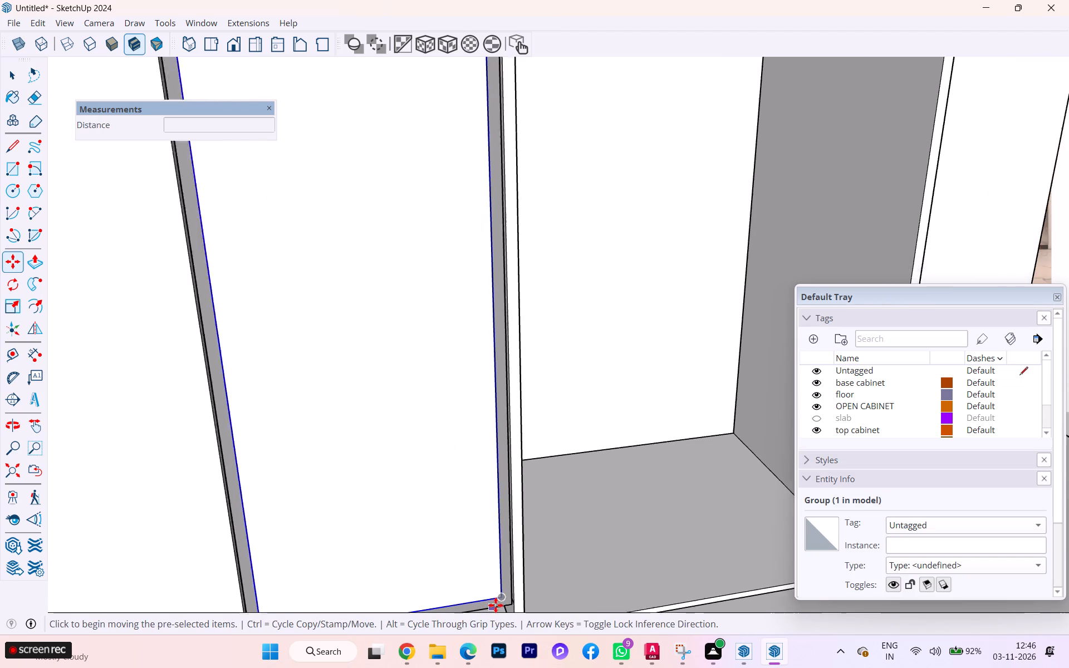
{"action": "scroll", "coordinate": [496, 605], "scroll_direction": "up", "scroll_amount": 4}
{"action": "scroll", "coordinate": [499, 603], "scroll_direction": "down", "scroll_amount": 2}
{"action": "scroll", "coordinate": [499, 603], "scroll_direction": "up", "scroll_amount": 1}
{"action": "left_click", "coordinate": [506, 592]}
{"action": "scroll", "coordinate": [487, 572], "scroll_direction": "up", "scroll_amount": 6}
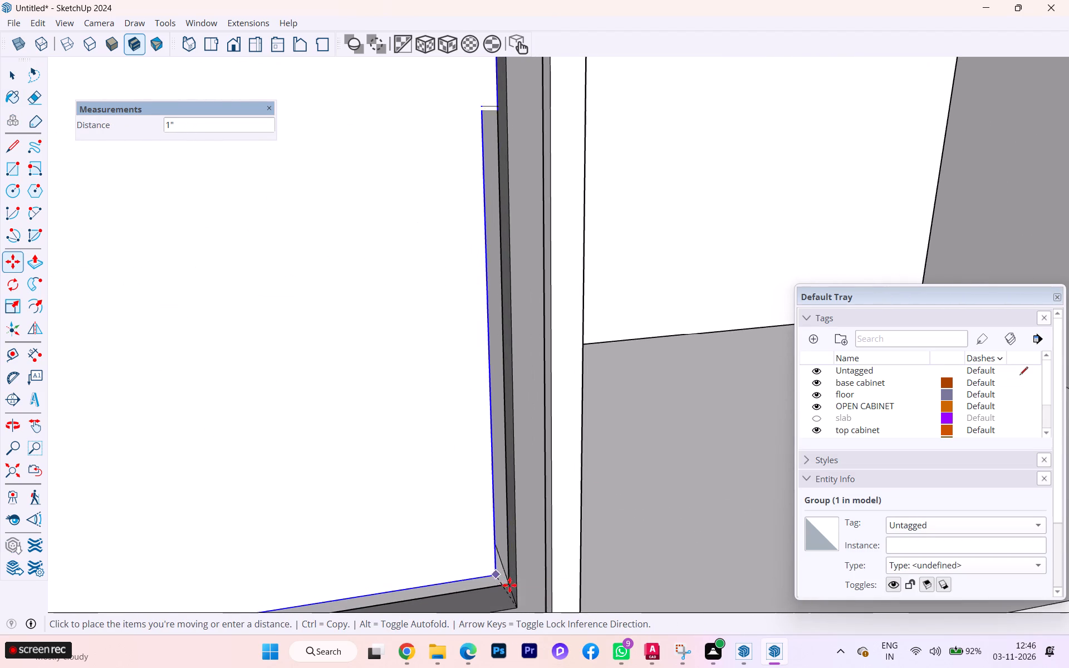
{"action": "scroll", "coordinate": [509, 585], "scroll_direction": "up", "scroll_amount": 8}
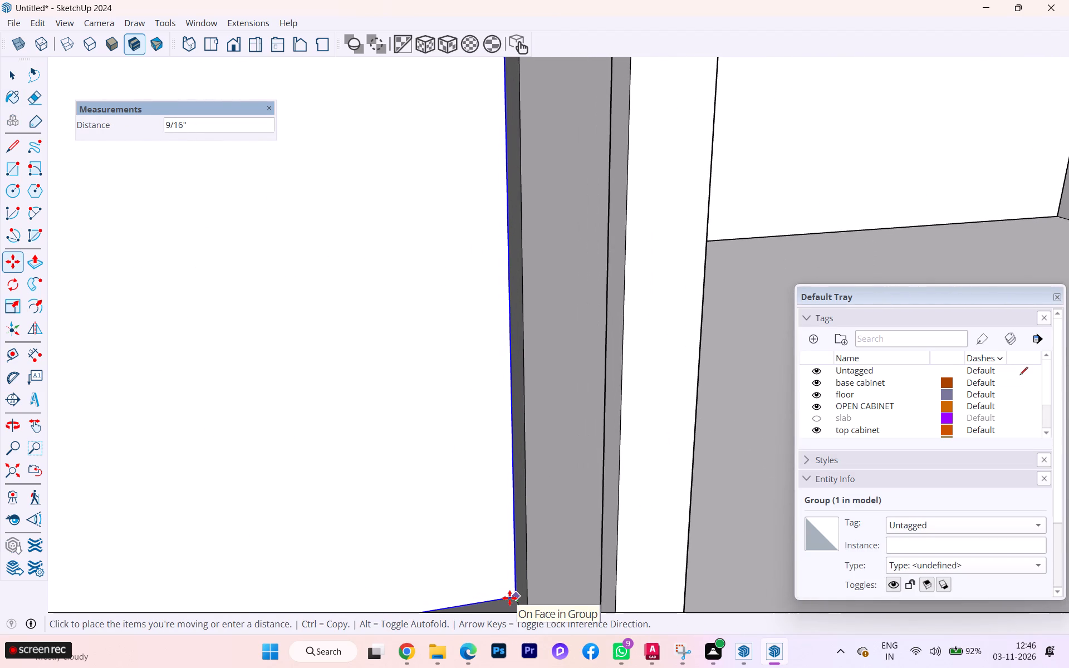
{"action": "key", "text": "Left"}
{"action": "scroll", "coordinate": [492, 598], "scroll_direction": "up", "scroll_amount": 2}
{"action": "scroll", "coordinate": [470, 562], "scroll_direction": "down", "scroll_amount": 4}
{"action": "scroll", "coordinate": [462, 550], "scroll_direction": "up", "scroll_amount": 1}
{"action": "scroll", "coordinate": [461, 549], "scroll_direction": "down", "scroll_amount": 1}
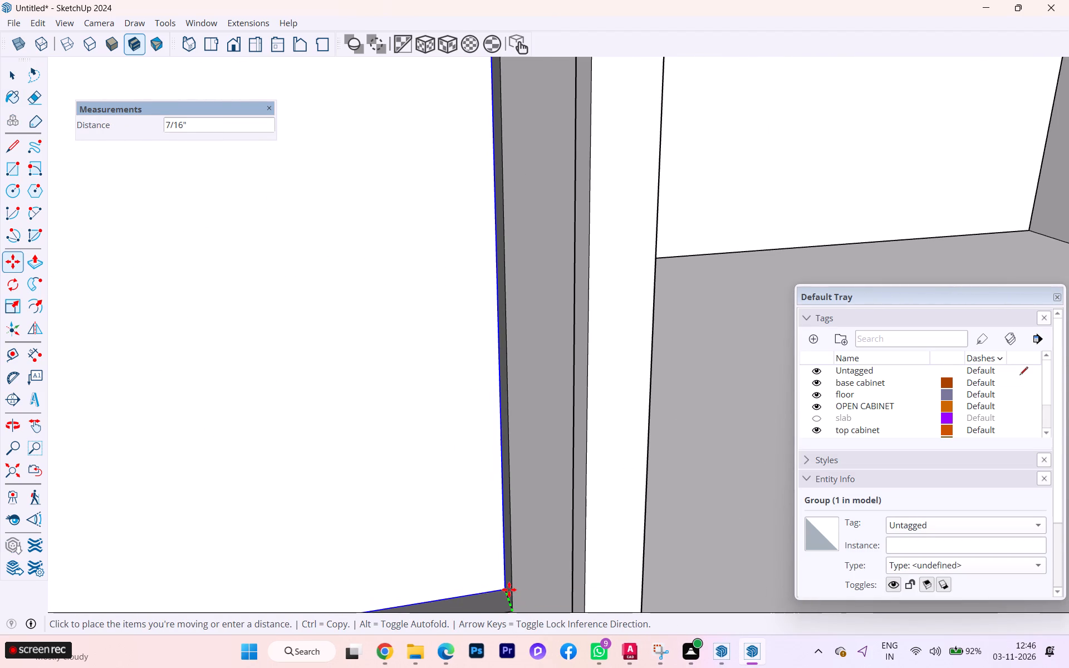
{"action": "left_click", "coordinate": [508, 592]}
{"action": "scroll", "coordinate": [489, 455], "scroll_direction": "down", "scroll_amount": 2}
{"action": "scroll", "coordinate": [489, 455], "scroll_direction": "up", "scroll_amount": 1}
{"action": "scroll", "coordinate": [489, 455], "scroll_direction": "down", "scroll_amount": 1}
{"action": "scroll", "coordinate": [489, 455], "scroll_direction": "up", "scroll_amount": 1}
{"action": "scroll", "coordinate": [489, 455], "scroll_direction": "down", "scroll_amount": 2}
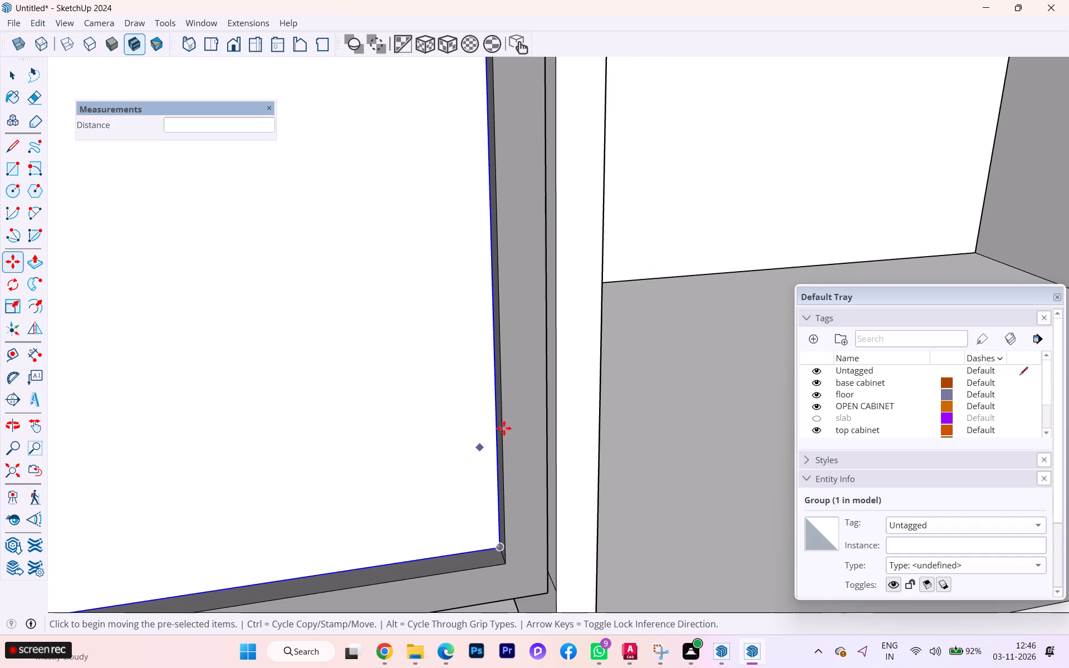
Open the panel group, paint its face with the translucent grey material from Glass and Mirrors, and leave the group.
{"action": "left_click", "coordinate": [17, 75]}
{"action": "double_click", "coordinate": [366, 237]}
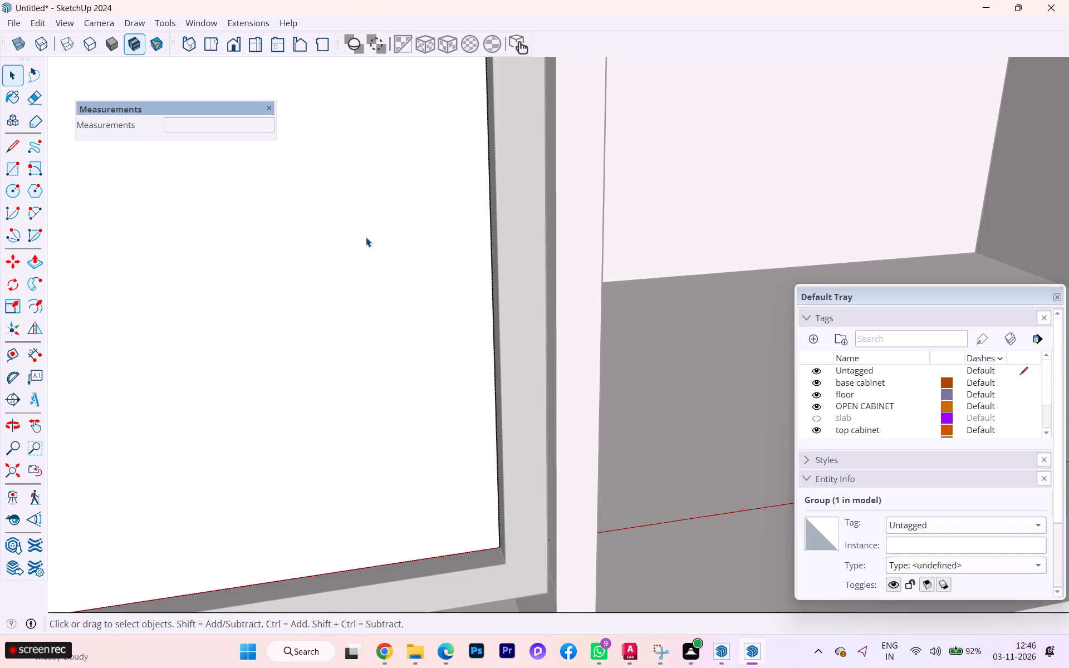
{"action": "double_click", "coordinate": [366, 237]}
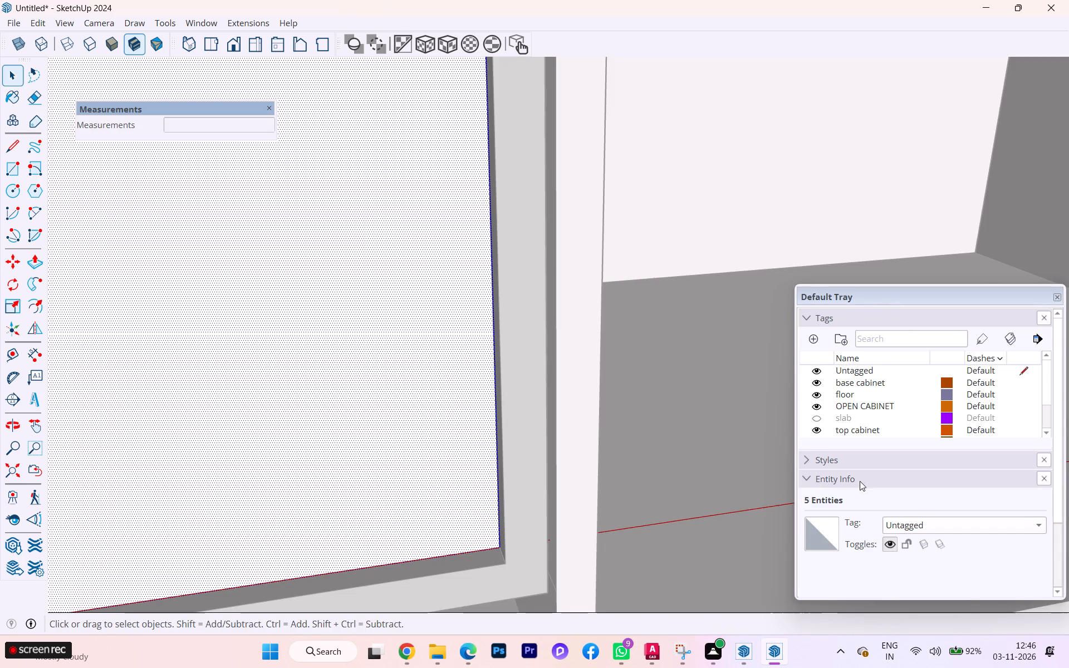
{"action": "scroll", "coordinate": [866, 488], "scroll_direction": "down", "scroll_amount": 3}
{"action": "left_click", "coordinate": [848, 570]}
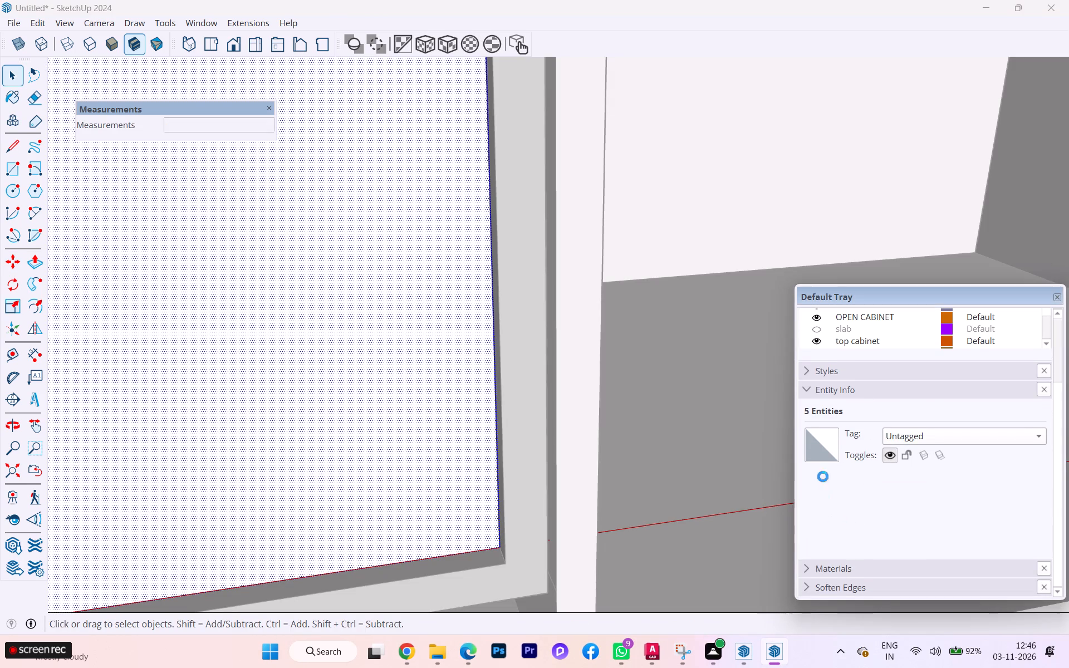
{"action": "scroll", "coordinate": [826, 463], "scroll_direction": "down", "scroll_amount": 3}
{"action": "scroll", "coordinate": [872, 469], "scroll_direction": "down", "scroll_amount": 2}
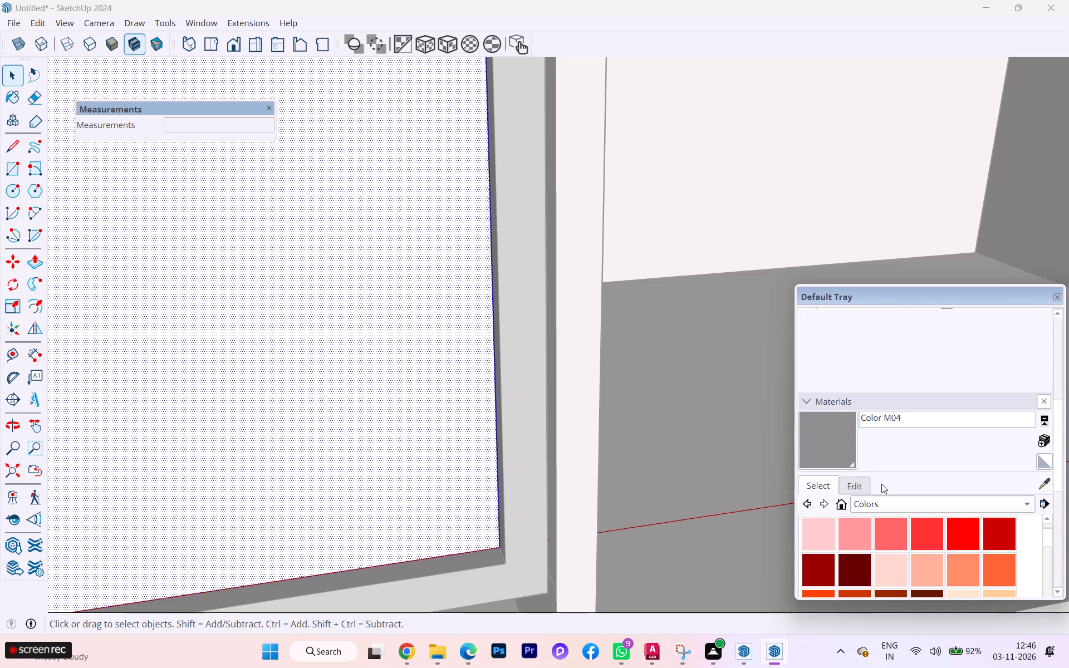
{"action": "scroll", "coordinate": [895, 510], "scroll_direction": "down", "scroll_amount": 2}
{"action": "scroll", "coordinate": [896, 513], "scroll_direction": "up", "scroll_amount": 1}
{"action": "scroll", "coordinate": [896, 513], "scroll_direction": "down", "scroll_amount": 1}
{"action": "scroll", "coordinate": [874, 455], "scroll_direction": "up", "scroll_amount": 1}
{"action": "left_click", "coordinate": [864, 504]}
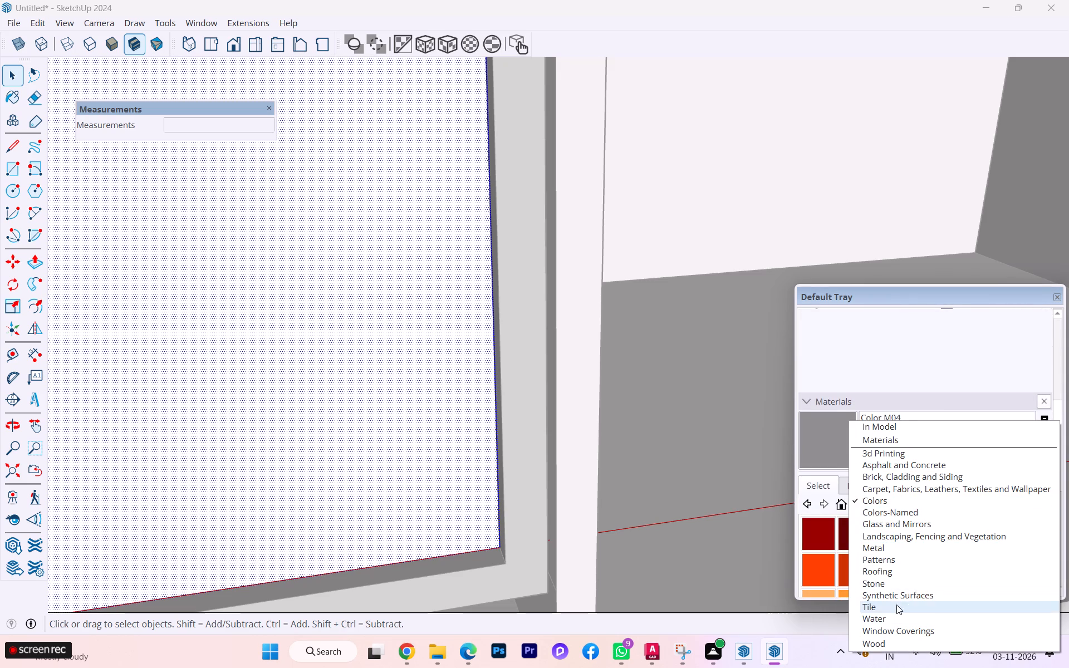
{"action": "left_click", "coordinate": [893, 520]}
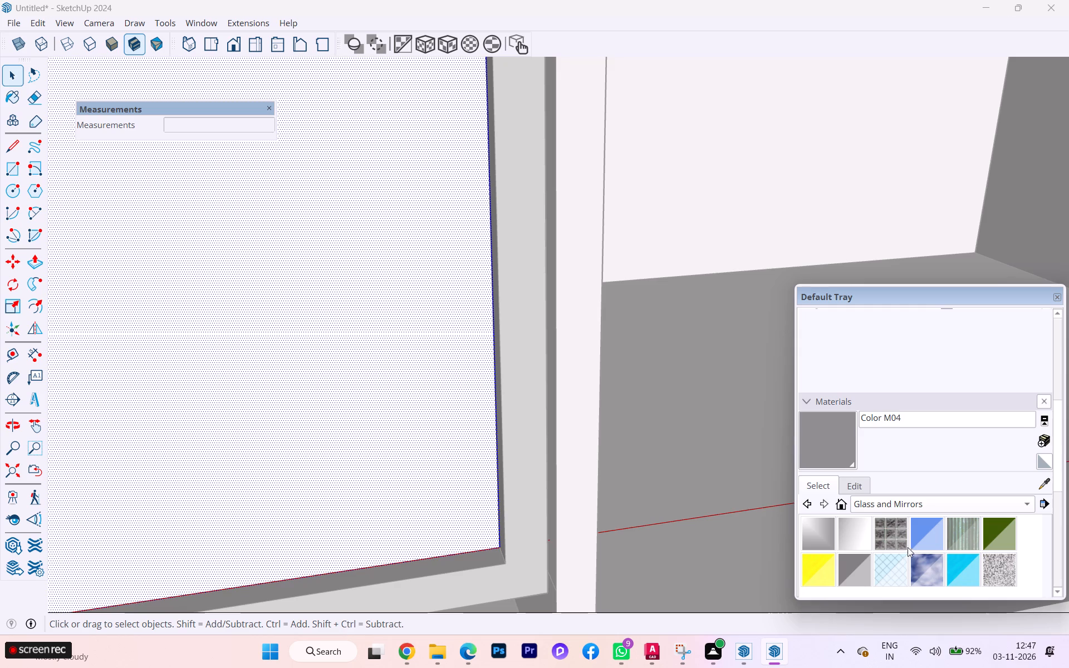
{"action": "left_click", "coordinate": [860, 584]}
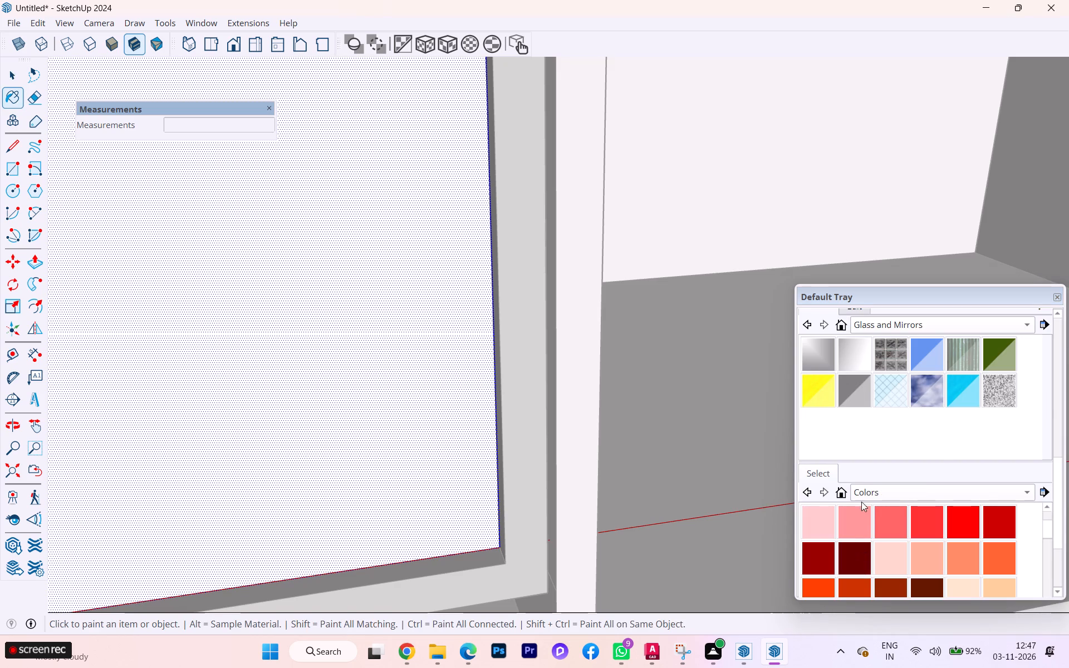
{"action": "left_click", "coordinate": [857, 483]}
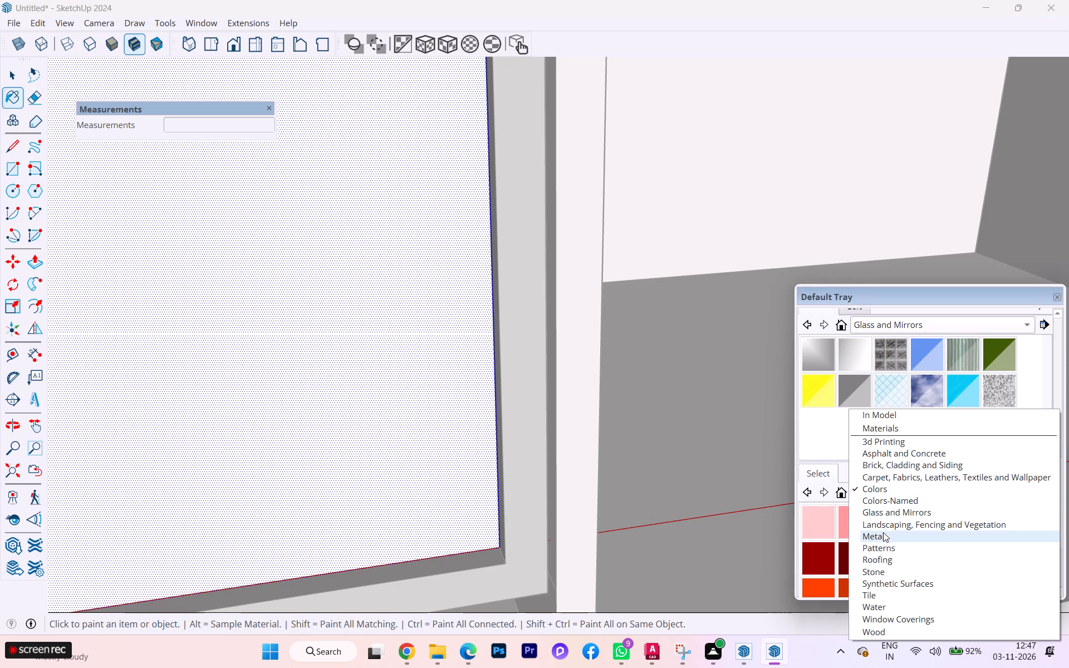
{"action": "left_click", "coordinate": [879, 512]}
{"action": "left_click", "coordinate": [856, 561]}
{"action": "left_click", "coordinate": [413, 437]}
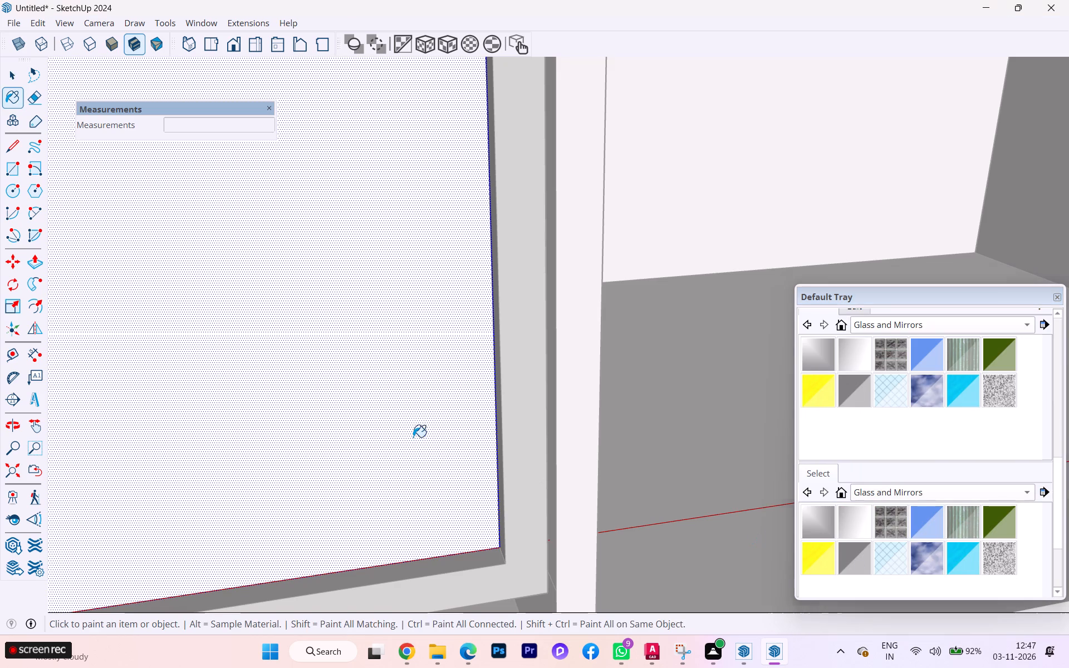
{"action": "scroll", "coordinate": [449, 403], "scroll_direction": "down", "scroll_amount": 2}
{"action": "scroll", "coordinate": [450, 404], "scroll_direction": "up", "scroll_amount": 2}
{"action": "scroll", "coordinate": [450, 405], "scroll_direction": "down", "scroll_amount": 12}
{"action": "scroll", "coordinate": [565, 423], "scroll_direction": "down", "scroll_amount": 1}
{"action": "scroll", "coordinate": [566, 424], "scroll_direction": "up", "scroll_amount": 1}
{"action": "scroll", "coordinate": [566, 424], "scroll_direction": "down", "scroll_amount": 4}
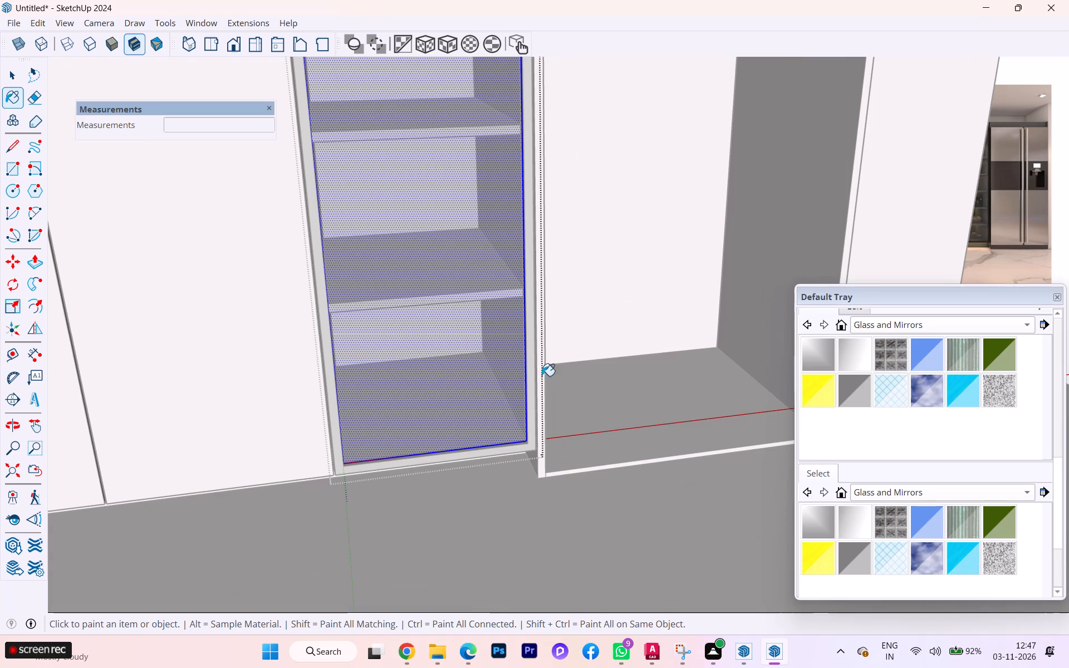
{"action": "left_click", "coordinate": [6, 73]}
{"action": "left_click", "coordinate": [480, 448]}
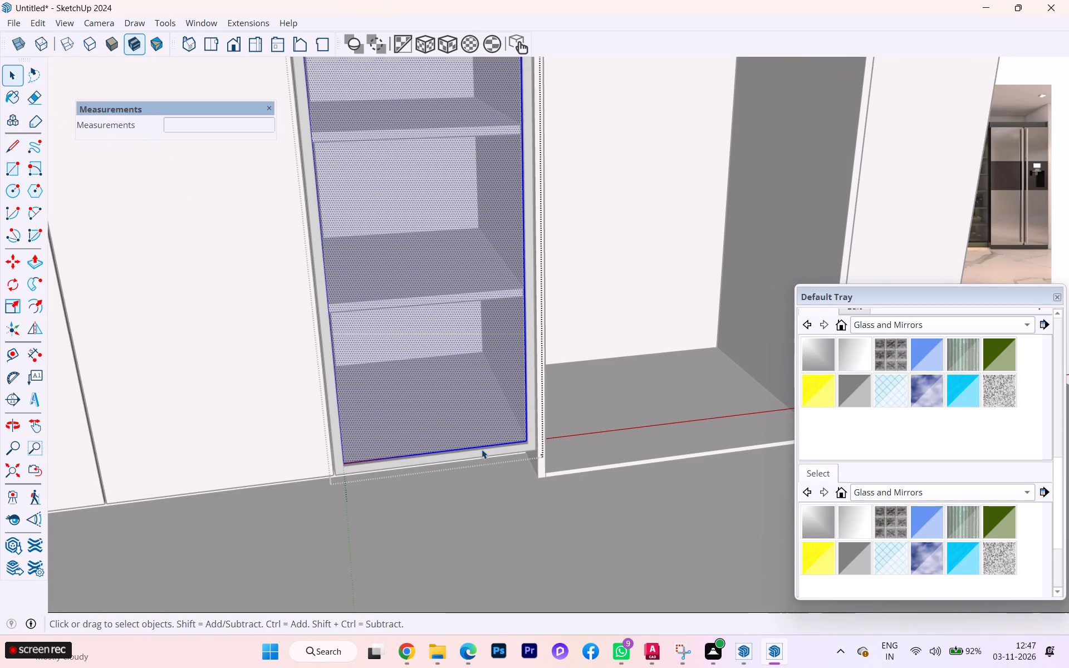
{"action": "left_click", "coordinate": [547, 505]}
{"action": "scroll", "coordinate": [394, 422], "scroll_direction": "down", "scroll_amount": 13}
{"action": "scroll", "coordinate": [351, 419], "scroll_direction": "up", "scroll_amount": 1}
{"action": "scroll", "coordinate": [350, 419], "scroll_direction": "down", "scroll_amount": 9}
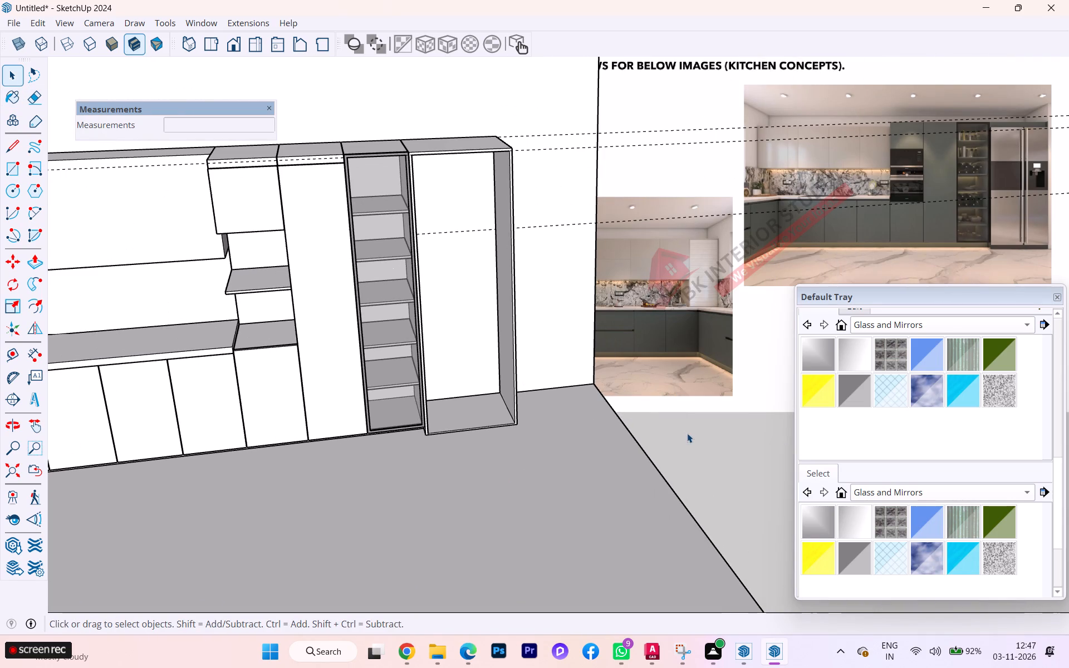
{"action": "left_click", "coordinate": [688, 433]}
Examine the upper part of the glazed door frame on the tall shelved cabinet from several angles.
{"action": "scroll", "coordinate": [316, 244], "scroll_direction": "up", "scroll_amount": 5}
{"action": "scroll", "coordinate": [418, 110], "scroll_direction": "up", "scroll_amount": 2}
{"action": "scroll", "coordinate": [418, 110], "scroll_direction": "down", "scroll_amount": 1}
{"action": "scroll", "coordinate": [419, 111], "scroll_direction": "up", "scroll_amount": 2}
{"action": "scroll", "coordinate": [468, 129], "scroll_direction": "up", "scroll_amount": 2}
{"action": "scroll", "coordinate": [468, 129], "scroll_direction": "down", "scroll_amount": 2}
{"action": "scroll", "coordinate": [468, 130], "scroll_direction": "up", "scroll_amount": 6}
{"action": "scroll", "coordinate": [473, 117], "scroll_direction": "down", "scroll_amount": 4}
{"action": "scroll", "coordinate": [473, 117], "scroll_direction": "up", "scroll_amount": 1}
{"action": "scroll", "coordinate": [473, 117], "scroll_direction": "down", "scroll_amount": 1}
{"action": "scroll", "coordinate": [473, 117], "scroll_direction": "up", "scroll_amount": 1}
{"action": "scroll", "coordinate": [473, 117], "scroll_direction": "down", "scroll_amount": 1}
{"action": "scroll", "coordinate": [473, 117], "scroll_direction": "up", "scroll_amount": 1}
{"action": "scroll", "coordinate": [473, 117], "scroll_direction": "down", "scroll_amount": 1}
{"action": "scroll", "coordinate": [473, 117], "scroll_direction": "up", "scroll_amount": 1}
{"action": "scroll", "coordinate": [514, 119], "scroll_direction": "down", "scroll_amount": 2}
{"action": "middle_click_drag", "start_coordinate": [514, 120], "coordinate": [258, 157]}
{"action": "scroll", "coordinate": [322, 185], "scroll_direction": "up", "scroll_amount": 4}
{"action": "scroll", "coordinate": [325, 192], "scroll_direction": "down", "scroll_amount": 1}
{"action": "scroll", "coordinate": [325, 192], "scroll_direction": "up", "scroll_amount": 4}
{"action": "scroll", "coordinate": [325, 195], "scroll_direction": "down", "scroll_amount": 3}
{"action": "middle_click_drag", "start_coordinate": [328, 210], "coordinate": [503, 221]}
{"action": "scroll", "coordinate": [496, 207], "scroll_direction": "down", "scroll_amount": 5}
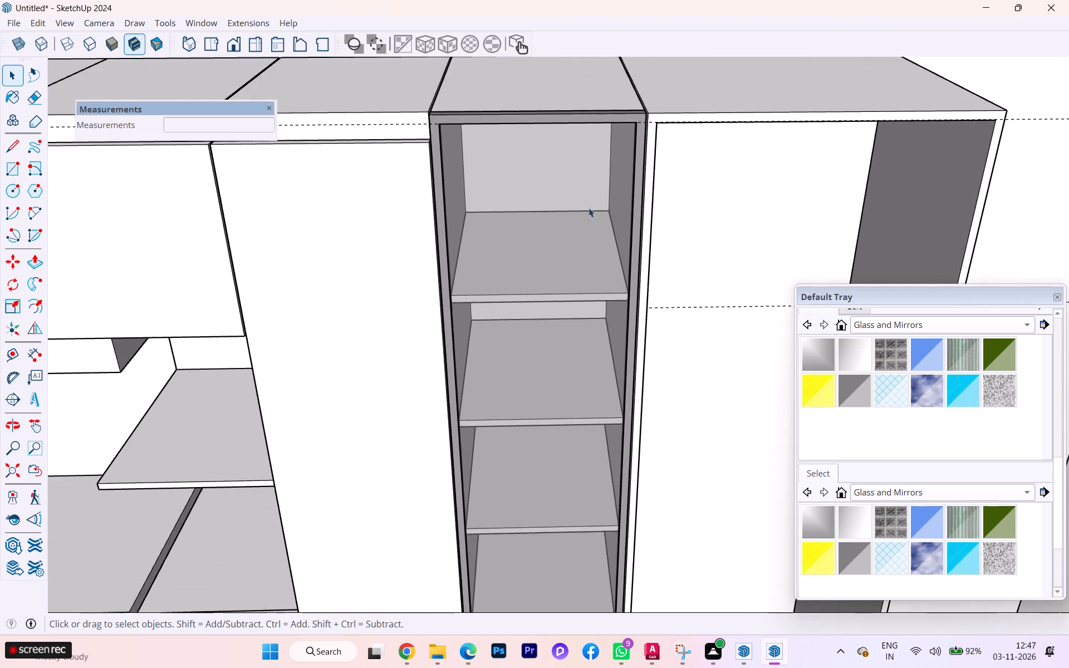
Hide the upper front panel group of the open-shelf cabinet beside the tall solid-door cabinet.
{"action": "scroll", "coordinate": [589, 208], "scroll_direction": "down", "scroll_amount": 2}
{"action": "scroll", "coordinate": [605, 211], "scroll_direction": "up", "scroll_amount": 1}
{"action": "scroll", "coordinate": [606, 211], "scroll_direction": "down", "scroll_amount": 1}
{"action": "scroll", "coordinate": [606, 211], "scroll_direction": "up", "scroll_amount": 2}
{"action": "scroll", "coordinate": [606, 211], "scroll_direction": "down", "scroll_amount": 3}
{"action": "scroll", "coordinate": [442, 176], "scroll_direction": "down", "scroll_amount": 2}
{"action": "middle_click_drag", "start_coordinate": [386, 159], "coordinate": [648, 245]}
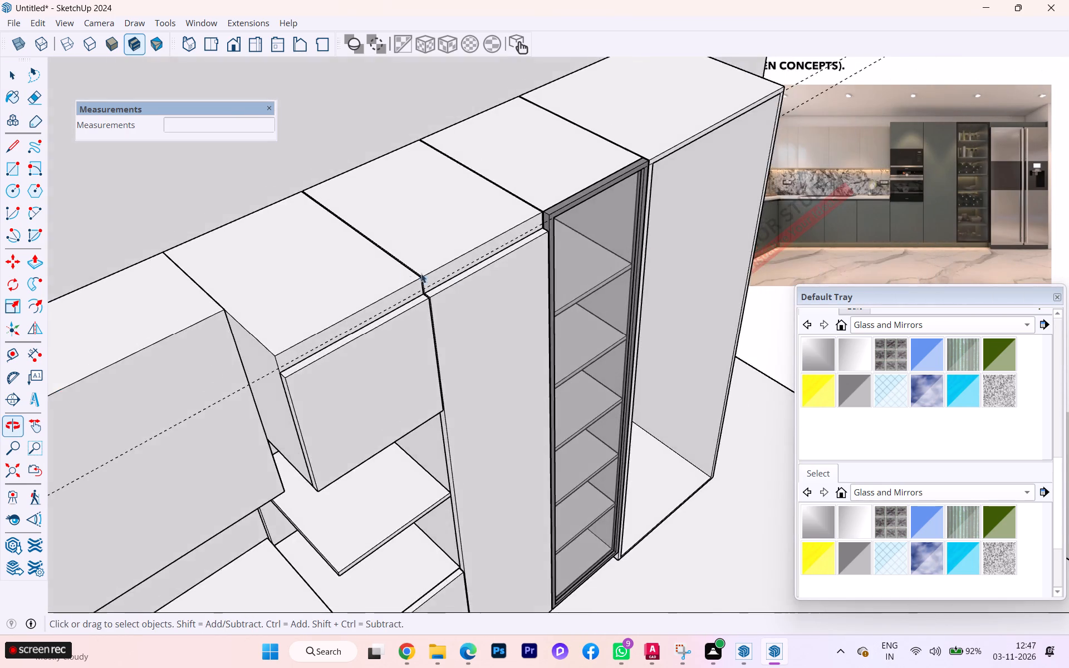
{"action": "scroll", "coordinate": [404, 269], "scroll_direction": "up", "scroll_amount": 10}
{"action": "left_click", "coordinate": [361, 402]}
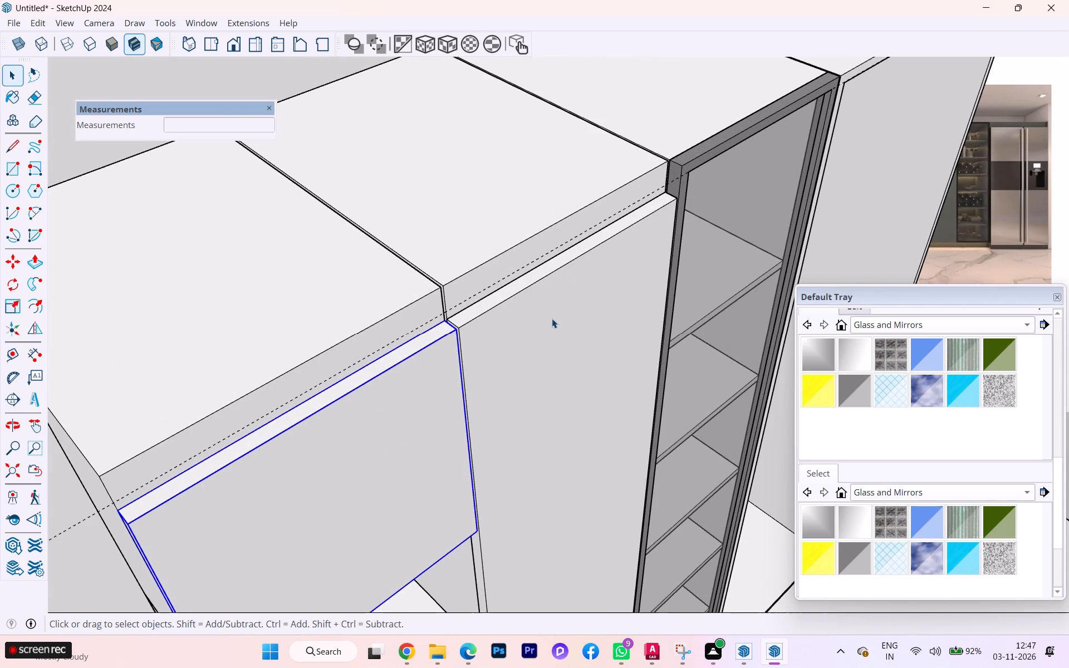
{"action": "right_click", "coordinate": [367, 397]}
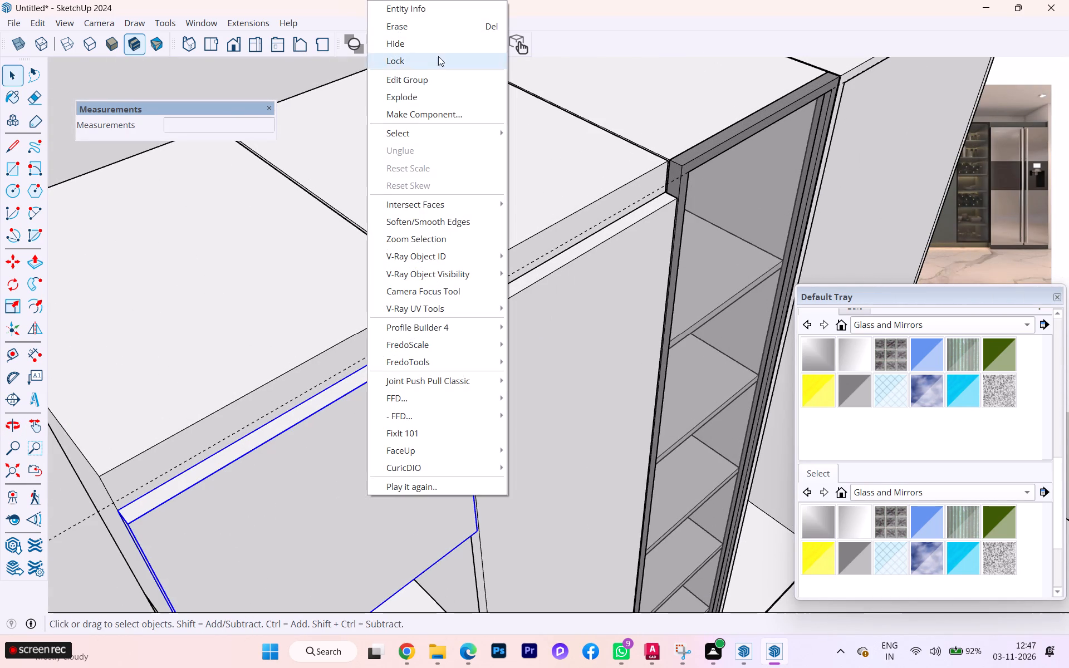
{"action": "left_click", "coordinate": [431, 50]}
{"action": "scroll", "coordinate": [442, 193], "scroll_direction": "down", "scroll_amount": 1}
{"action": "scroll", "coordinate": [442, 195], "scroll_direction": "up", "scroll_amount": 1}
{"action": "scroll", "coordinate": [440, 208], "scroll_direction": "down", "scroll_amount": 1}
{"action": "middle_click_drag", "start_coordinate": [346, 176], "coordinate": [227, 40]}
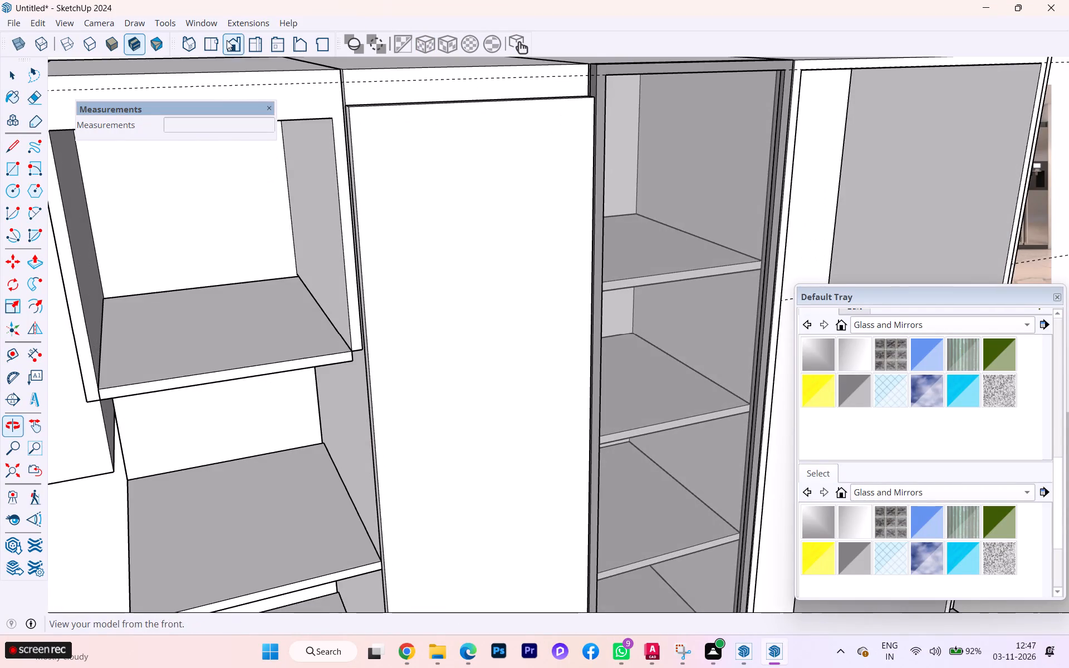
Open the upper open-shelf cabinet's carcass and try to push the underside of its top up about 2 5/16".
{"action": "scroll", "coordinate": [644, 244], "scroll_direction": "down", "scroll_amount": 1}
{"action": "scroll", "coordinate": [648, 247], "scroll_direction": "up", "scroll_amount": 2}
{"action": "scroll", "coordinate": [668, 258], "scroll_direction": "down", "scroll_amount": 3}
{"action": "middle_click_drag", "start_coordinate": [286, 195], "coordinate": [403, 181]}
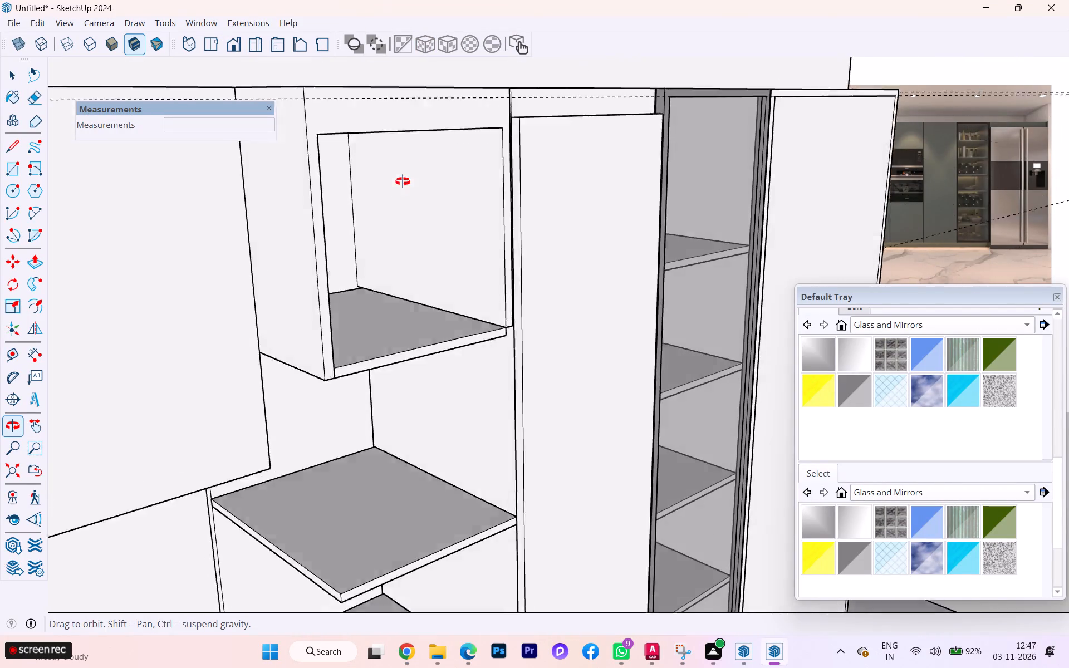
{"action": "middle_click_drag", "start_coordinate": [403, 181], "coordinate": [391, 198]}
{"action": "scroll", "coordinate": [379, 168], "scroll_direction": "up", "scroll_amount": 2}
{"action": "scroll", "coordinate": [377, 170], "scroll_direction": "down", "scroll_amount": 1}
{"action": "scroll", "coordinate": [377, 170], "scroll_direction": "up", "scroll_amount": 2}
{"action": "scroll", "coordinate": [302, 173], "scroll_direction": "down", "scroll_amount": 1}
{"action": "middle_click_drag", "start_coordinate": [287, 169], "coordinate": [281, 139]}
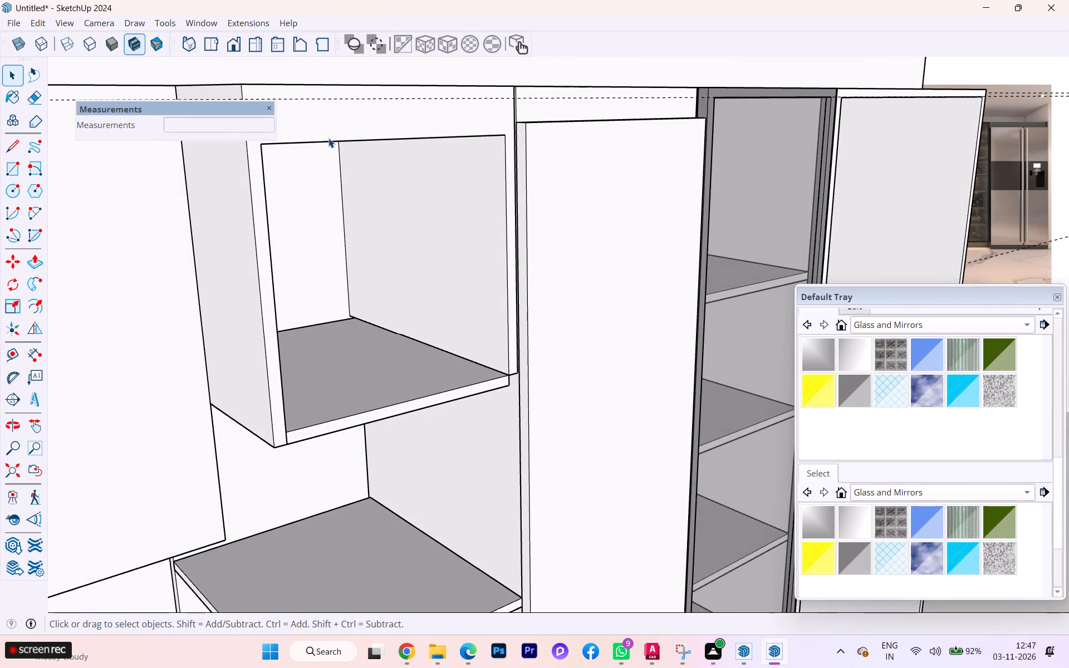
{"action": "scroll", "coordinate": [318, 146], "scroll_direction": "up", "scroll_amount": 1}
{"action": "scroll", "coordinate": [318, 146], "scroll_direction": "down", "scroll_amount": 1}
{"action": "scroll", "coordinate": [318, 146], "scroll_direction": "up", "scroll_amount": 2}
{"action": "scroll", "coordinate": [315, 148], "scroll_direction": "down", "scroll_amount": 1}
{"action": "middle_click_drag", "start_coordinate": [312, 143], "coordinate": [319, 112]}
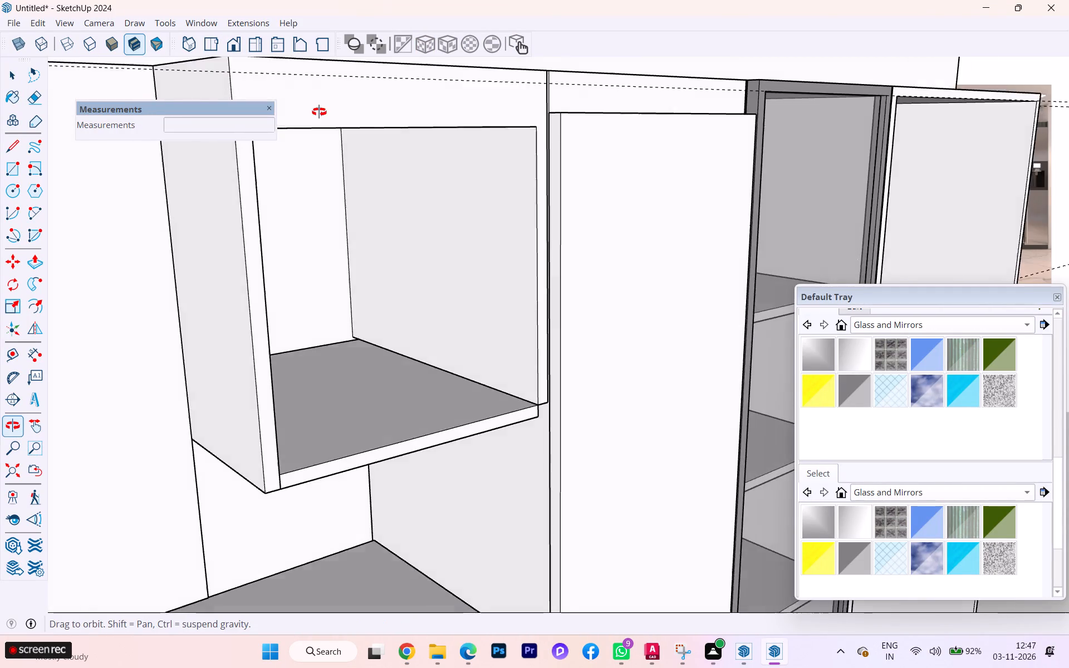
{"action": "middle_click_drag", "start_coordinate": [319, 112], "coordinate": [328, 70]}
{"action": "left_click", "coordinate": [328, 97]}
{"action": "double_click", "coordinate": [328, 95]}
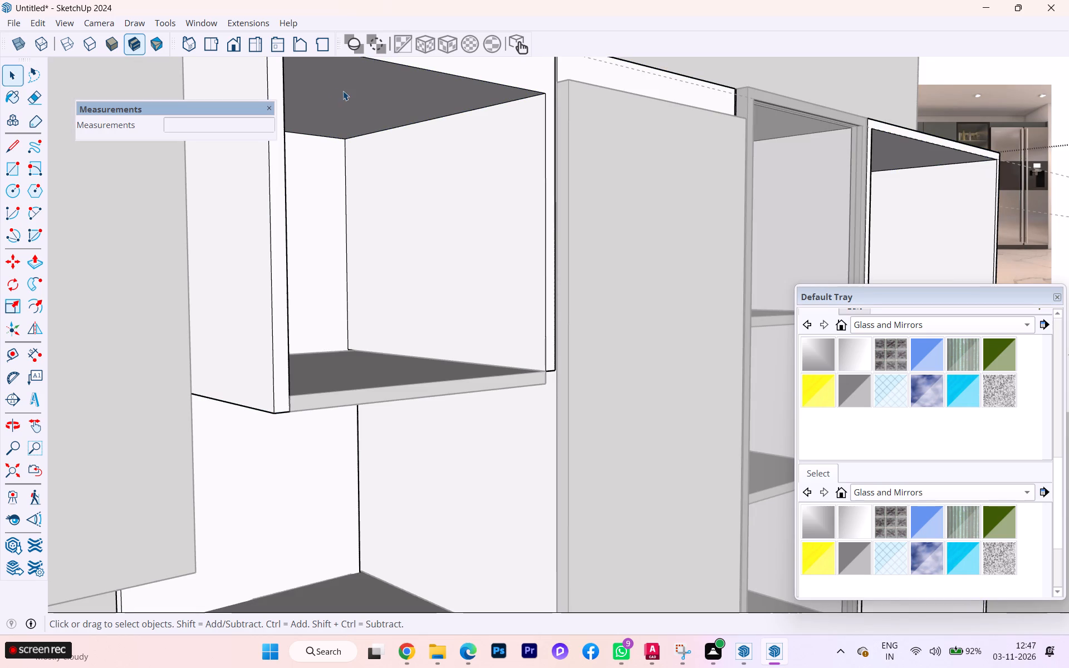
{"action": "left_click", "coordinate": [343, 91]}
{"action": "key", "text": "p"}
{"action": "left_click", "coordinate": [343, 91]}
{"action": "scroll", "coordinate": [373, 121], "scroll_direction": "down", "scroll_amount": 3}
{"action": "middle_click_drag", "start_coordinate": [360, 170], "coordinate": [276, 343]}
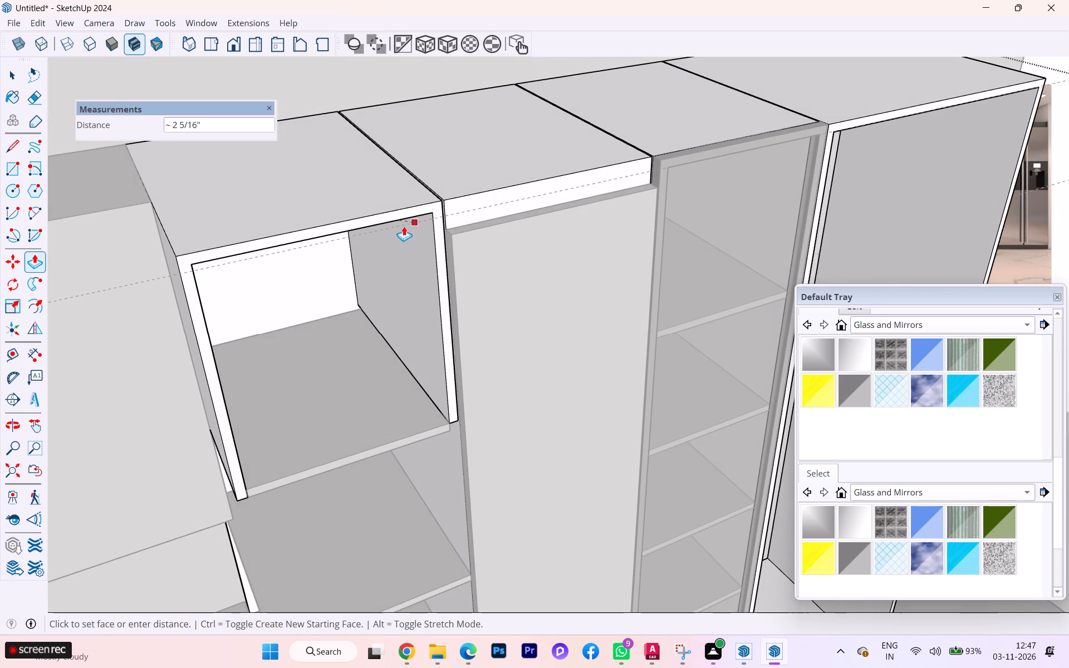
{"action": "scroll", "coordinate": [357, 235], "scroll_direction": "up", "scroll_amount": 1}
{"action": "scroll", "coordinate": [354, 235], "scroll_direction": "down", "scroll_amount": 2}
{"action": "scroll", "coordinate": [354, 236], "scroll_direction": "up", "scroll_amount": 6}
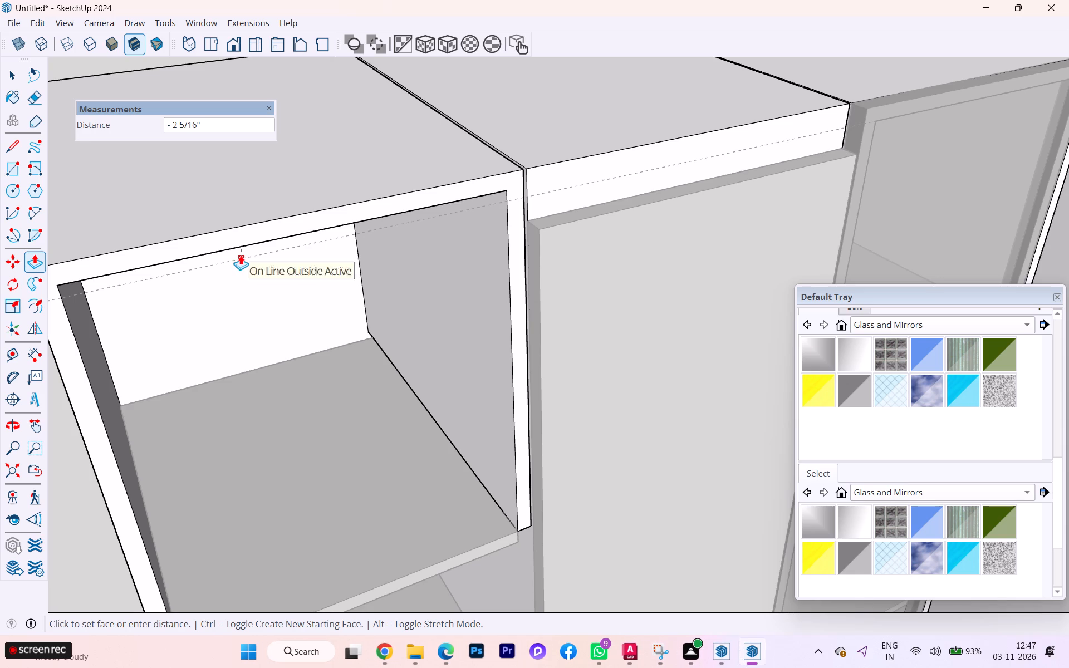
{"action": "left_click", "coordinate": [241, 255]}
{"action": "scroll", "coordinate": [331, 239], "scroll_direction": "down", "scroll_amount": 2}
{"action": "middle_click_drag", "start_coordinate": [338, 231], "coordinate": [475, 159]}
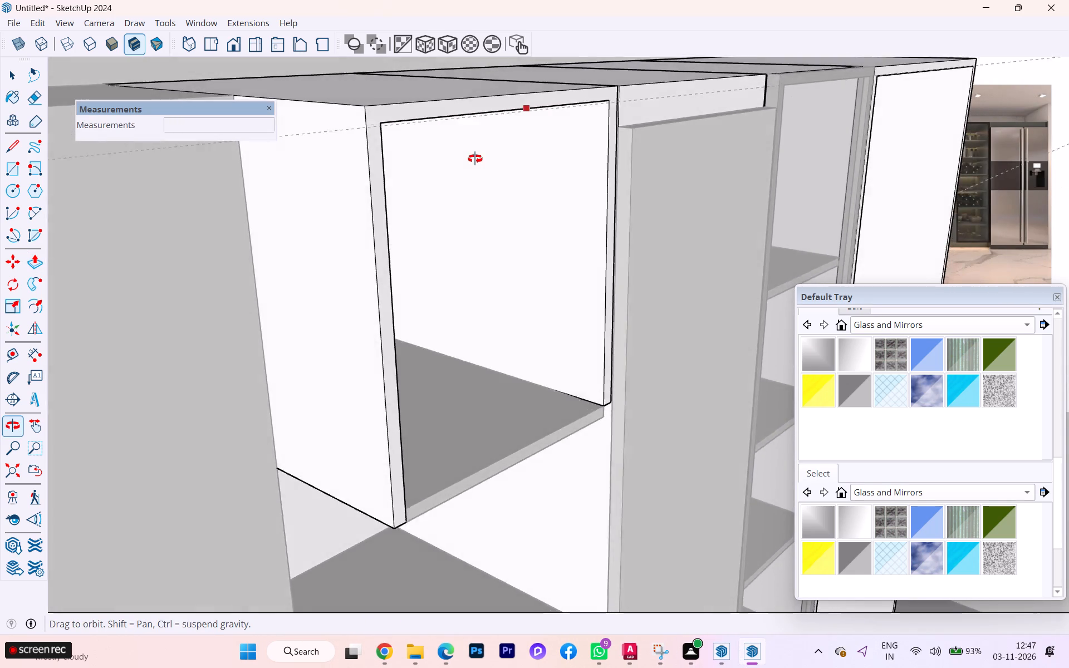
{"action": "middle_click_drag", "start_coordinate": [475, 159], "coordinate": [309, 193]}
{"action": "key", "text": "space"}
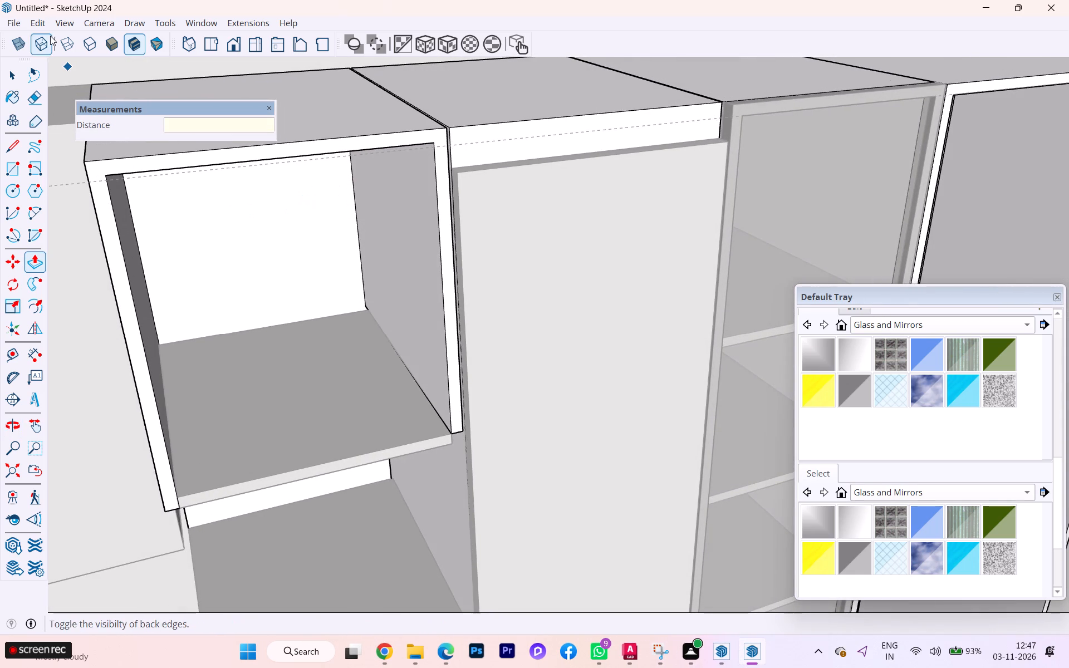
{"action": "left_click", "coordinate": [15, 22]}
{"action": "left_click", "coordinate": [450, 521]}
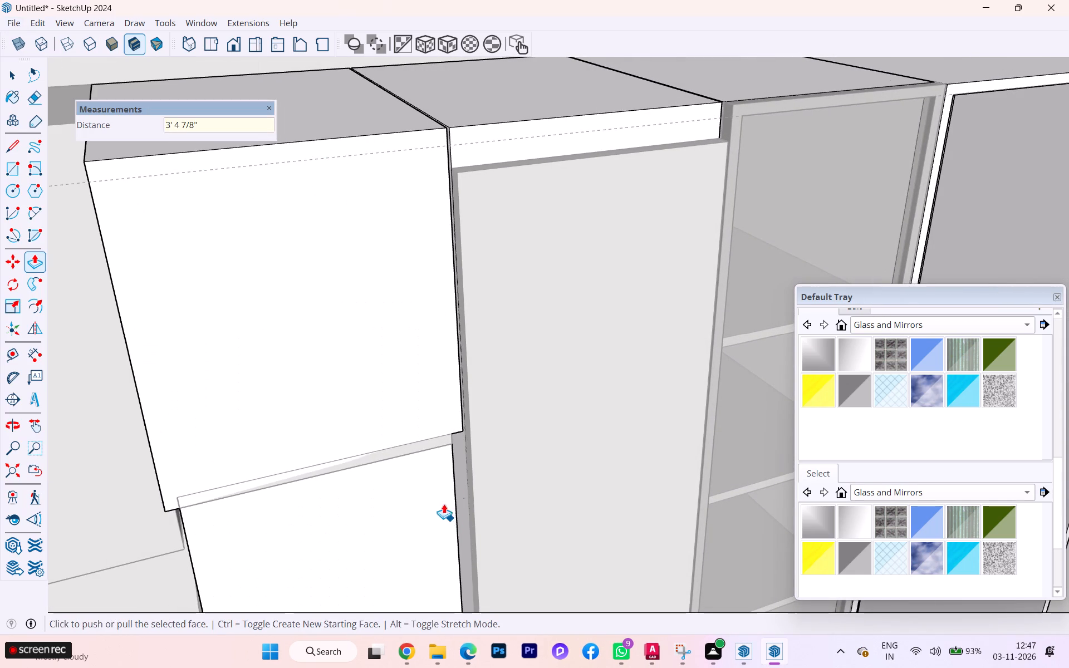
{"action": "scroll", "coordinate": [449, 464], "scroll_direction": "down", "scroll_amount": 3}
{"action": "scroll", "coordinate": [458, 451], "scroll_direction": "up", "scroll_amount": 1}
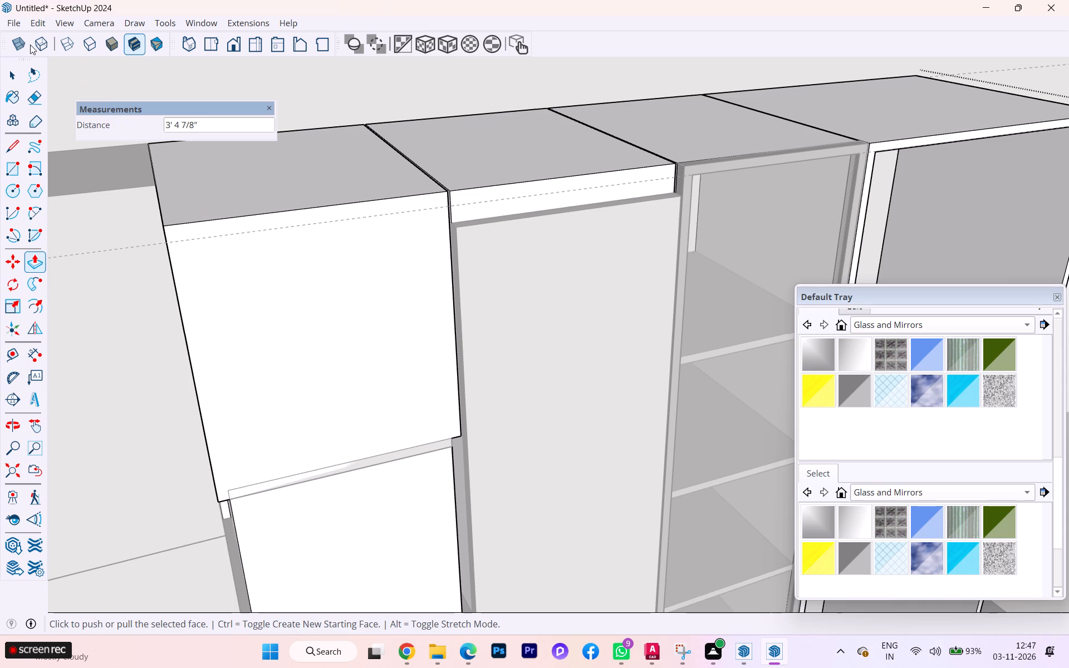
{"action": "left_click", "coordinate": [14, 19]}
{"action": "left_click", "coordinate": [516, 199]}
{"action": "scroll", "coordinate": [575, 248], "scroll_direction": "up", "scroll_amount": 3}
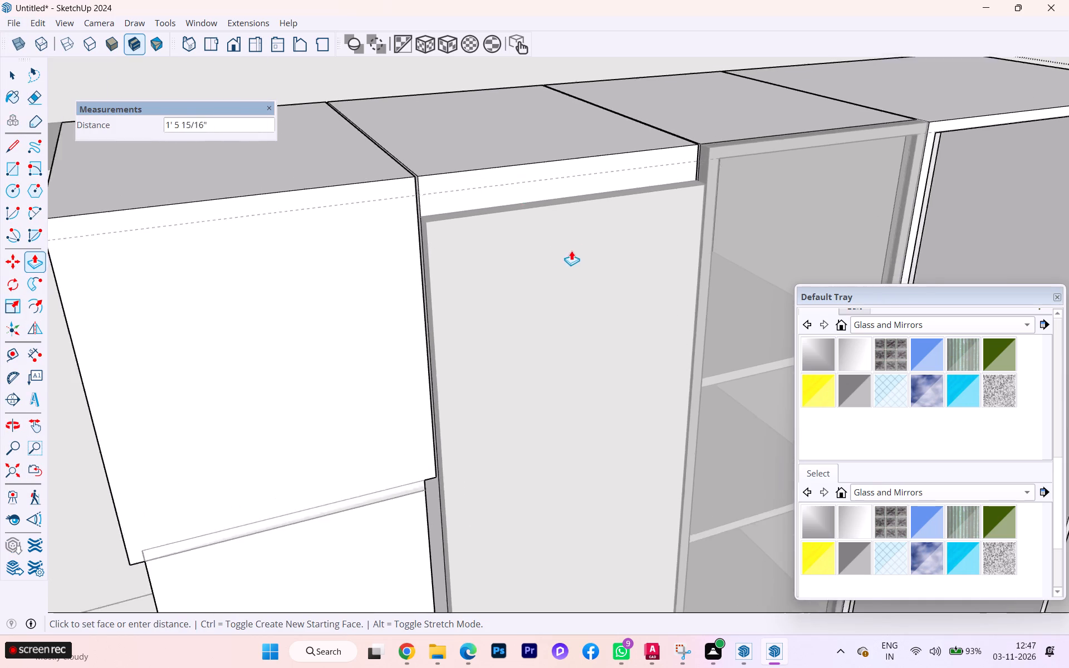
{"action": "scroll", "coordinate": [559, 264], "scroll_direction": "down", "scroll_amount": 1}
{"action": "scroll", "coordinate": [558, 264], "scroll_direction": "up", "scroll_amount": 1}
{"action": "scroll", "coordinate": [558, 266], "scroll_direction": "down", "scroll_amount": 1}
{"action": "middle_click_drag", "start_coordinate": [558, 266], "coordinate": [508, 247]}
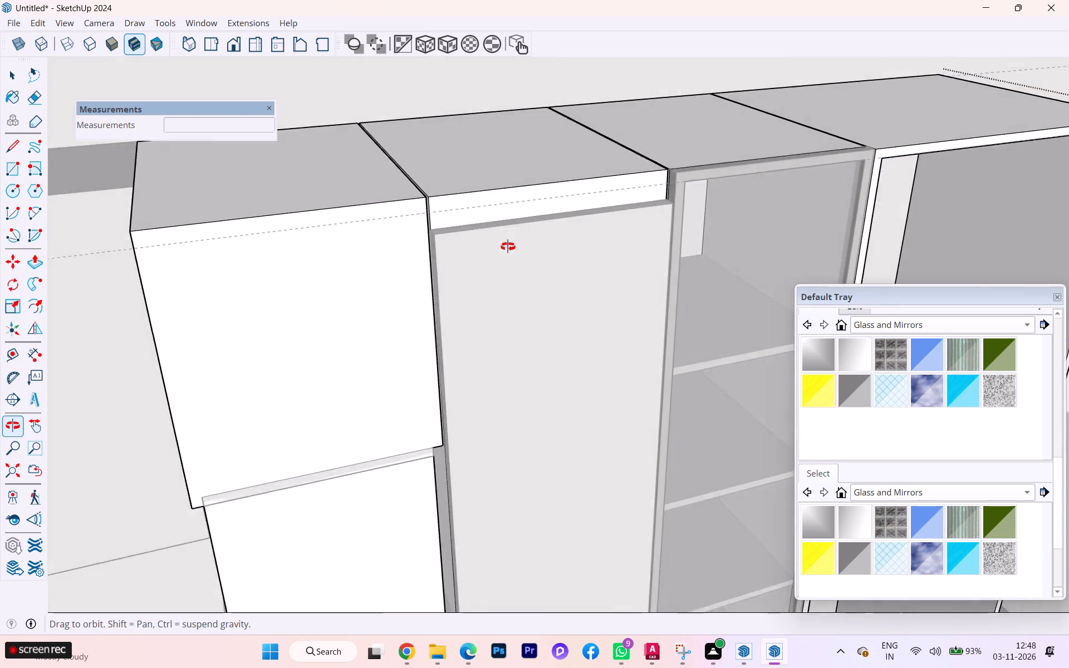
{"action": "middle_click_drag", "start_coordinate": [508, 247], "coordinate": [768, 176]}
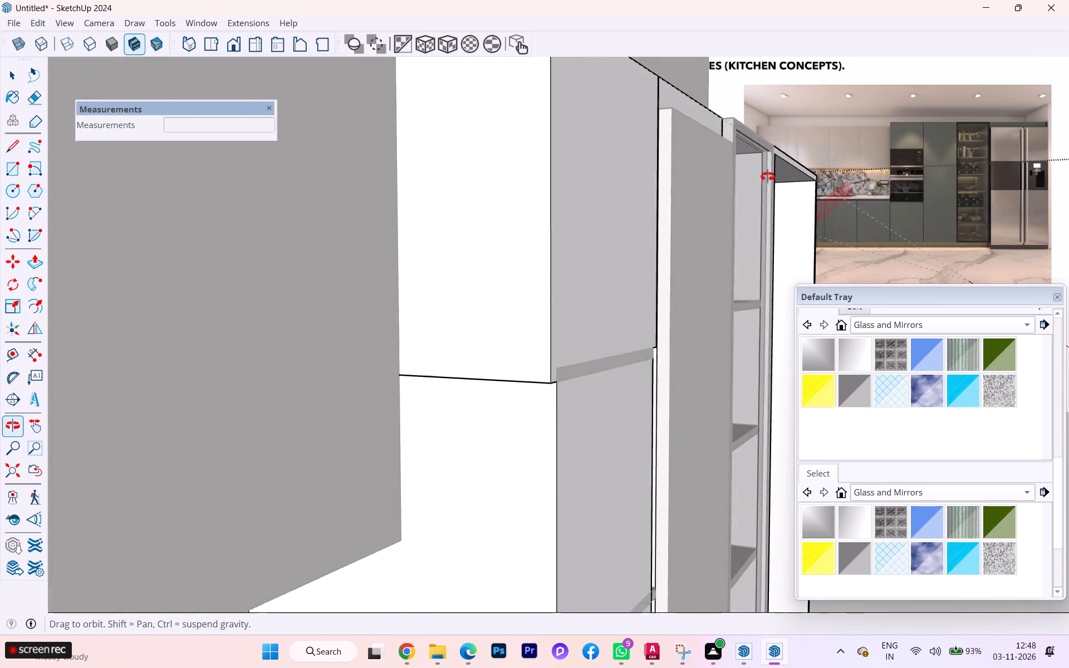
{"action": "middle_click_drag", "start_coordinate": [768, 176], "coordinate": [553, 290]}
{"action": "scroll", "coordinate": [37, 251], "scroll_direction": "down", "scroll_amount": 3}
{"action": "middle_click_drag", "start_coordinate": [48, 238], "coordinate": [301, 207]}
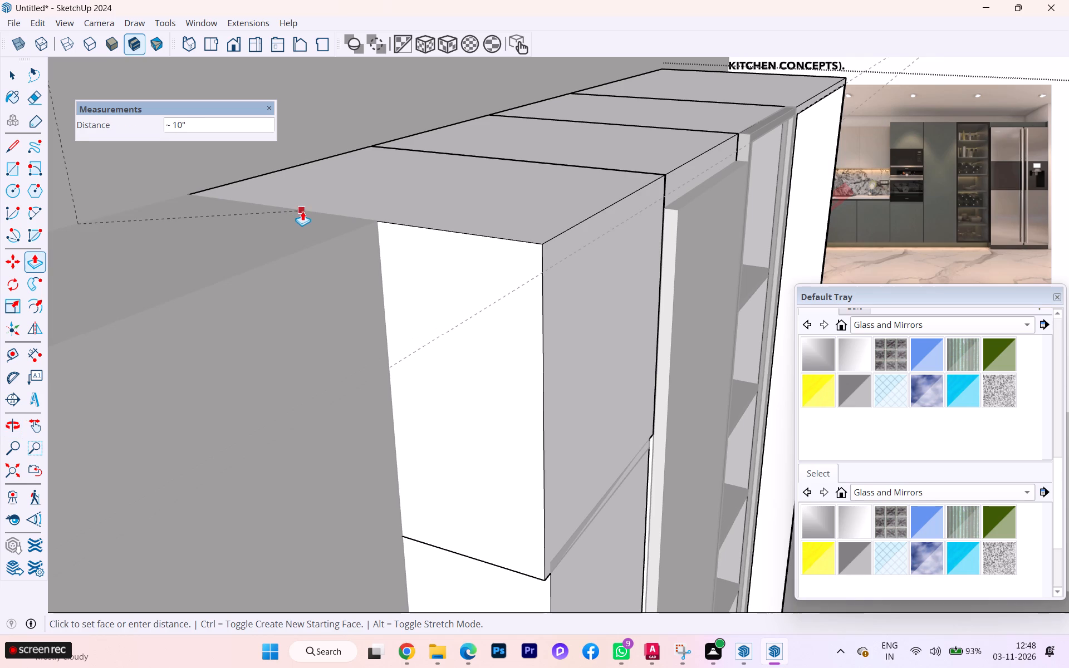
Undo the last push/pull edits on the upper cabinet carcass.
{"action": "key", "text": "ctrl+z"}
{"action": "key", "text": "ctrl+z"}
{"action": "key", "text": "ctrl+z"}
Push the underside of the upper cabinet's top up 2 3/8", thinning the rail above the opening.
{"action": "scroll", "coordinate": [595, 411], "scroll_direction": "up", "scroll_amount": 2}
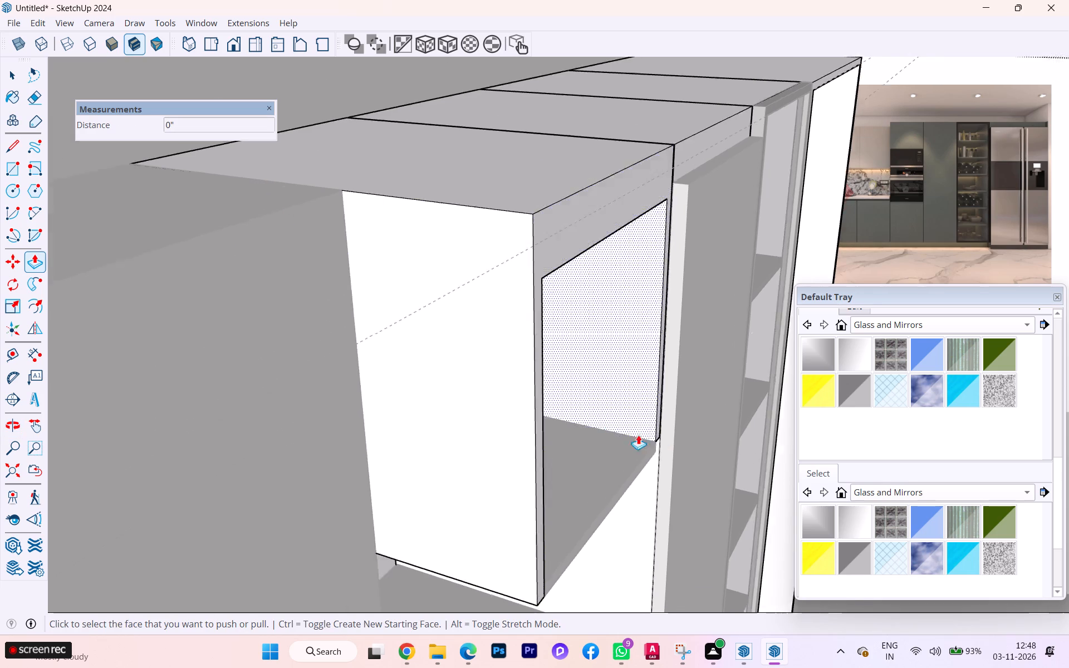
{"action": "scroll", "coordinate": [638, 435], "scroll_direction": "up", "scroll_amount": 1}
{"action": "scroll", "coordinate": [653, 428], "scroll_direction": "down", "scroll_amount": 5}
{"action": "middle_click_drag", "start_coordinate": [529, 384], "coordinate": [221, 306]}
{"action": "scroll", "coordinate": [349, 218], "scroll_direction": "up", "scroll_amount": 4}
{"action": "scroll", "coordinate": [349, 218], "scroll_direction": "down", "scroll_amount": 3}
{"action": "scroll", "coordinate": [349, 218], "scroll_direction": "up", "scroll_amount": 2}
{"action": "scroll", "coordinate": [347, 217], "scroll_direction": "down", "scroll_amount": 1}
{"action": "middle_click_drag", "start_coordinate": [334, 199], "coordinate": [331, 184]}
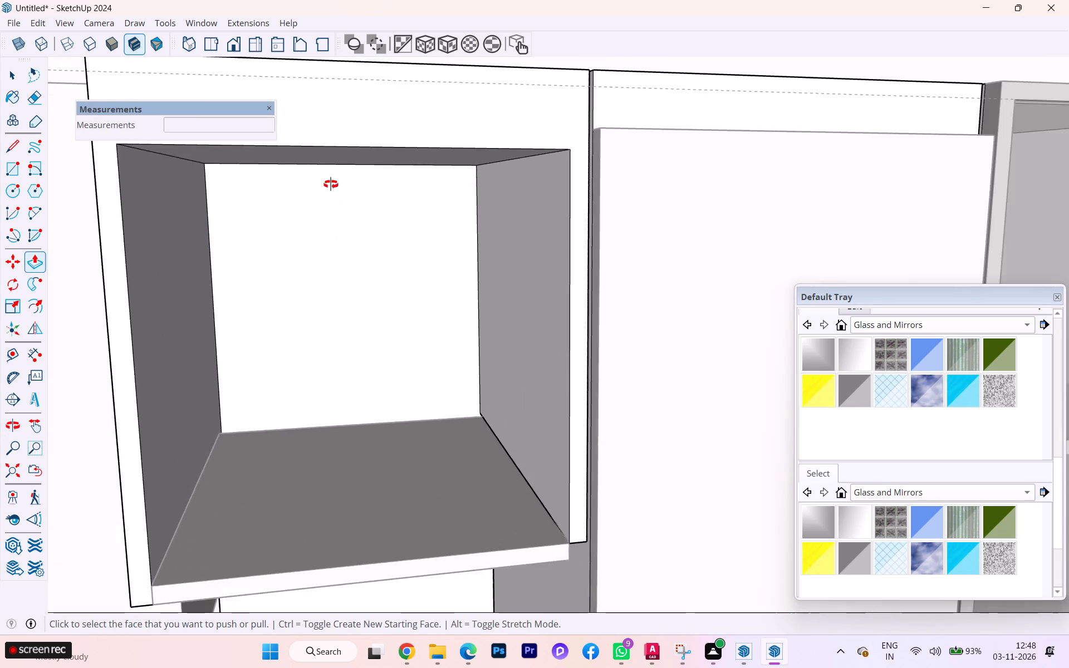
{"action": "middle_click_drag", "start_coordinate": [331, 184], "coordinate": [346, 111]}
{"action": "left_click", "coordinate": [452, 95]}
{"action": "scroll", "coordinate": [604, 94], "scroll_direction": "down", "scroll_amount": 1}
{"action": "middle_click_drag", "start_coordinate": [603, 107], "coordinate": [546, 232]}
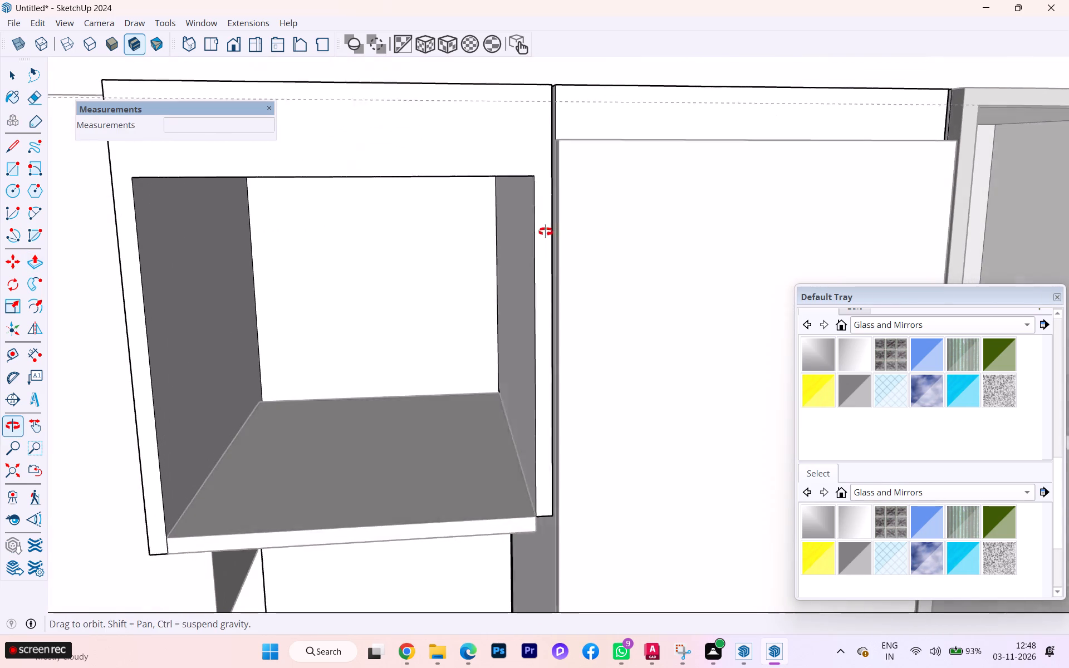
{"action": "middle_click_drag", "start_coordinate": [546, 232], "coordinate": [546, 232]}
{"action": "left_click", "coordinate": [578, 123]}
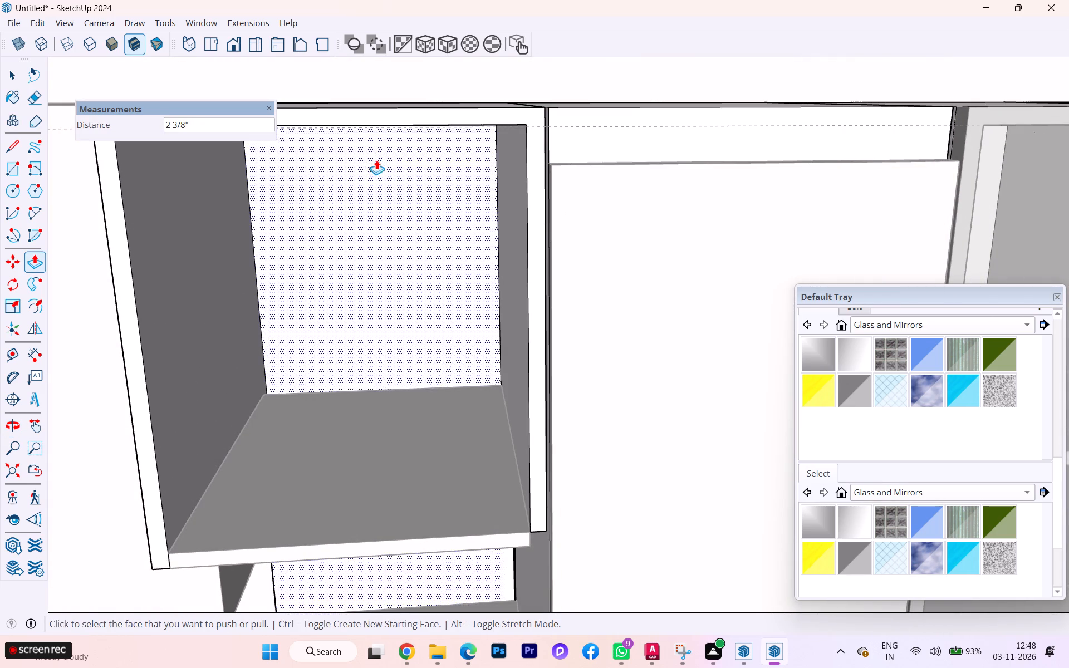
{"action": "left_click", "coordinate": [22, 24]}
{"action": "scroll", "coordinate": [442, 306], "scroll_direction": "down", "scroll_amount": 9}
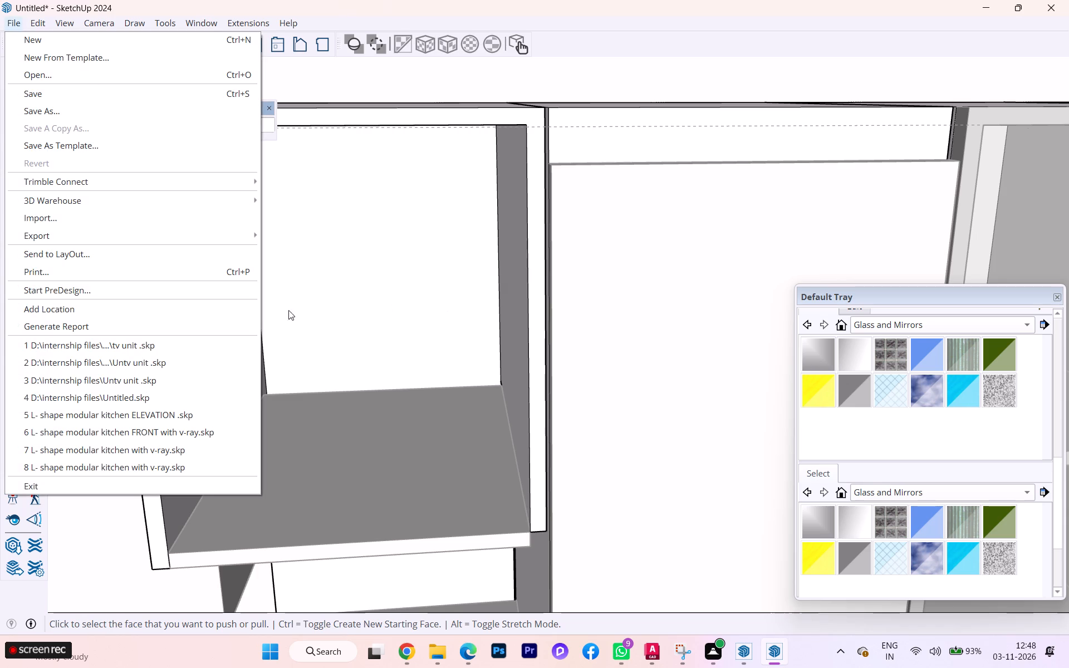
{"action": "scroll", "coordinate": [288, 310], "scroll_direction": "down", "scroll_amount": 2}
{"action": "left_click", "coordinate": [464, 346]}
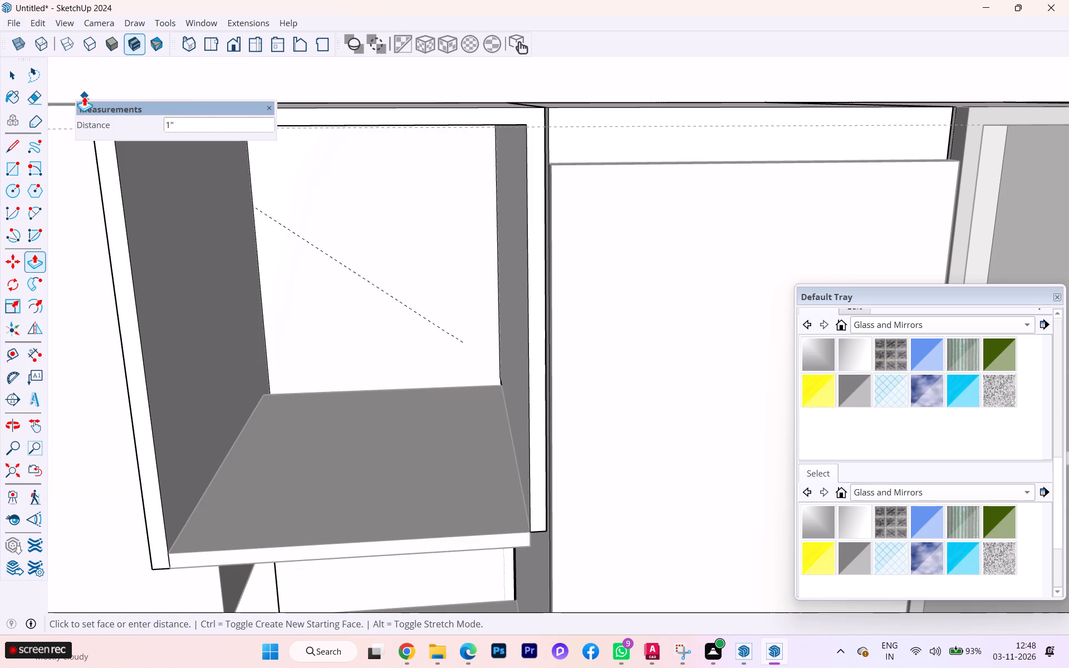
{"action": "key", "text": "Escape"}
Leave the cabinet carcass group and unhide the upper front panel.
{"action": "left_click", "coordinate": [8, 68]}
{"action": "scroll", "coordinate": [71, 252], "scroll_direction": "down", "scroll_amount": 4}
{"action": "scroll", "coordinate": [110, 284], "scroll_direction": "up", "scroll_amount": 1}
{"action": "scroll", "coordinate": [114, 287], "scroll_direction": "down", "scroll_amount": 2}
{"action": "scroll", "coordinate": [154, 302], "scroll_direction": "up", "scroll_amount": 1}
{"action": "scroll", "coordinate": [285, 337], "scroll_direction": "down", "scroll_amount": 5}
{"action": "scroll", "coordinate": [373, 353], "scroll_direction": "up", "scroll_amount": 1}
{"action": "scroll", "coordinate": [389, 353], "scroll_direction": "down", "scroll_amount": 2}
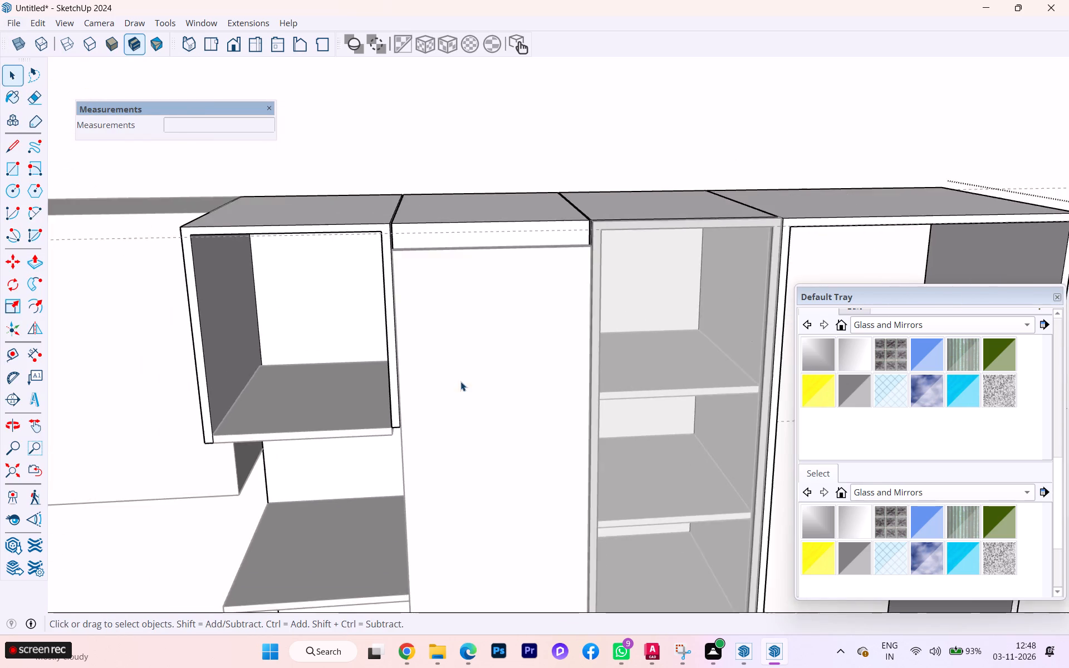
{"action": "scroll", "coordinate": [460, 381], "scroll_direction": "down", "scroll_amount": 2}
{"action": "scroll", "coordinate": [643, 433], "scroll_direction": "up", "scroll_amount": 1}
{"action": "scroll", "coordinate": [643, 433], "scroll_direction": "down", "scroll_amount": 4}
{"action": "scroll", "coordinate": [643, 433], "scroll_direction": "up", "scroll_amount": 1}
{"action": "left_click", "coordinate": [830, 143]}
{"action": "scroll", "coordinate": [287, 206], "scroll_direction": "down", "scroll_amount": 1}
{"action": "scroll", "coordinate": [287, 206], "scroll_direction": "up", "scroll_amount": 4}
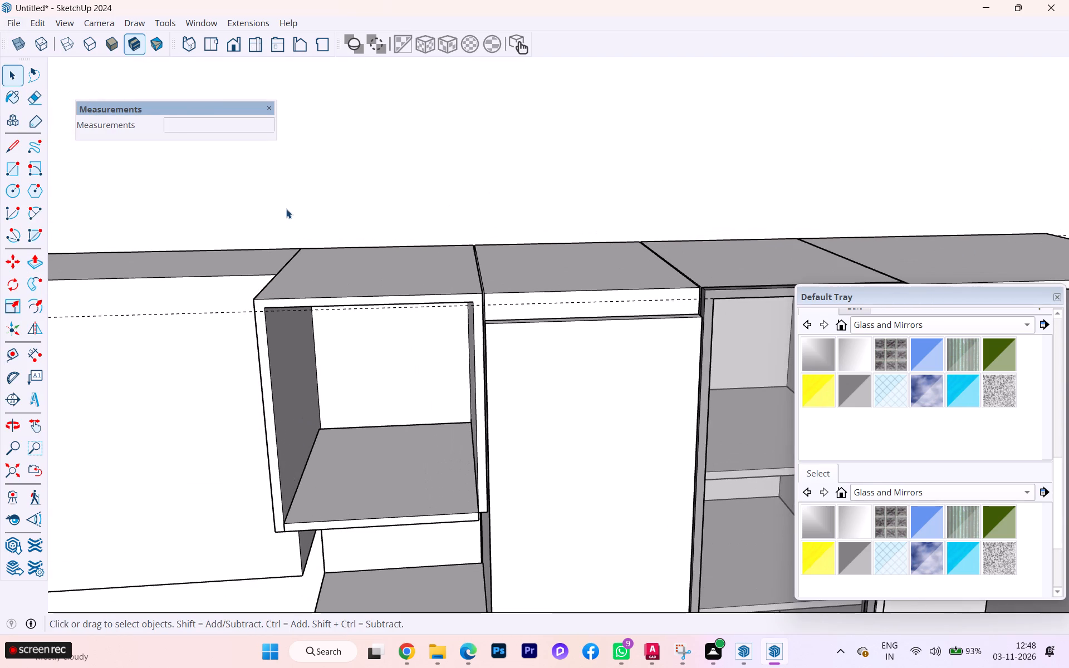
{"action": "key", "text": "u"}
Open the upper front panel group, extend its top face up about 2 5/16" to the cabinet's top edge, and leave the group.
{"action": "scroll", "coordinate": [527, 306], "scroll_direction": "up", "scroll_amount": 2}
{"action": "scroll", "coordinate": [376, 304], "scroll_direction": "down", "scroll_amount": 2}
{"action": "middle_click_drag", "start_coordinate": [374, 305], "coordinate": [461, 442]}
{"action": "scroll", "coordinate": [386, 389], "scroll_direction": "up", "scroll_amount": 6}
{"action": "scroll", "coordinate": [365, 475], "scroll_direction": "down", "scroll_amount": 2}
{"action": "scroll", "coordinate": [365, 478], "scroll_direction": "up", "scroll_amount": 2}
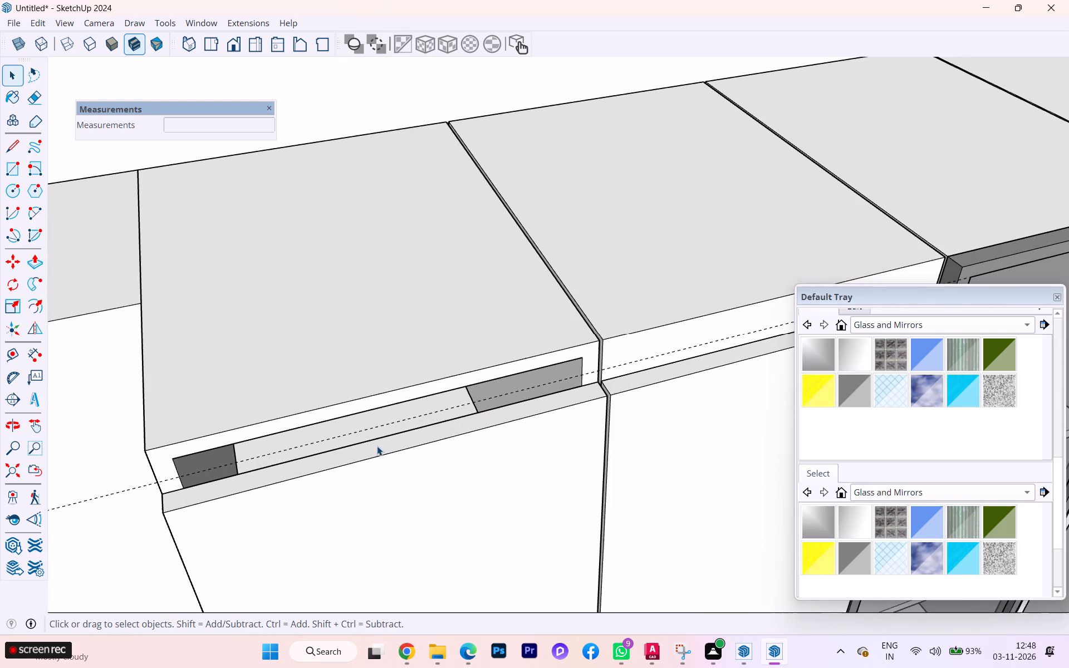
{"action": "left_click", "coordinate": [377, 446]}
{"action": "double_click", "coordinate": [378, 450]}
{"action": "left_click", "coordinate": [379, 448]}
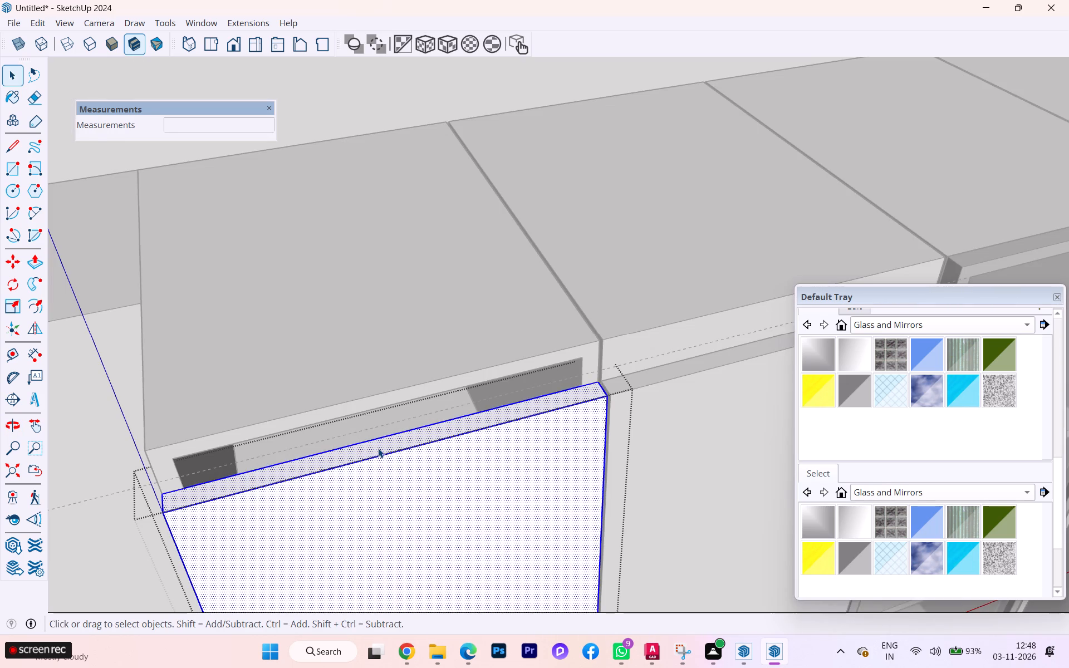
{"action": "key", "text": "p"}
{"action": "left_click", "coordinate": [377, 447]}
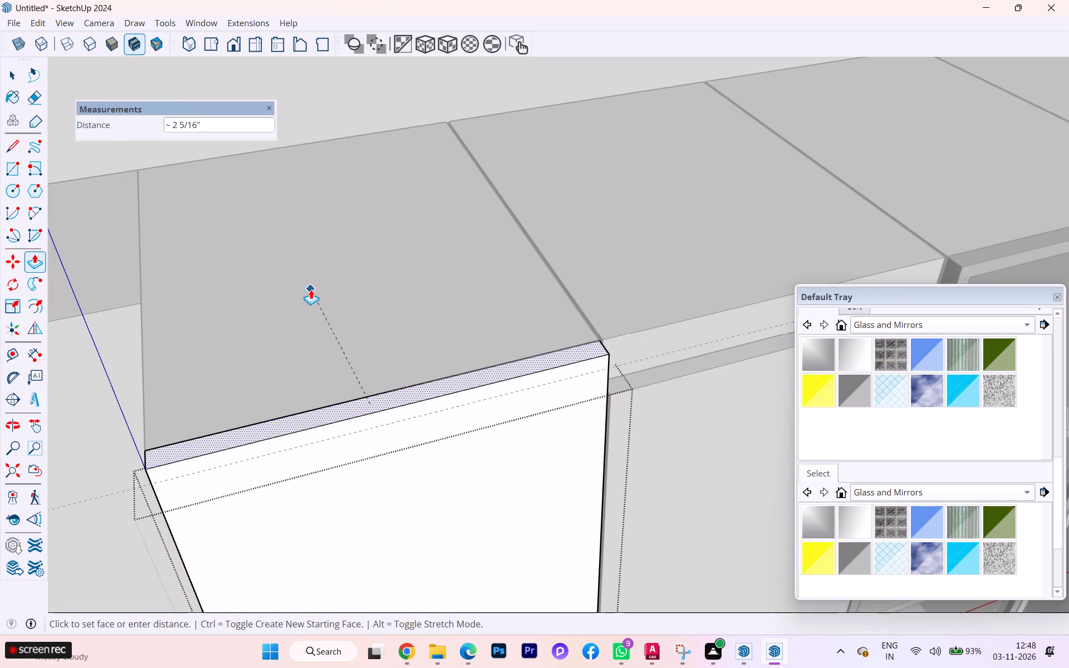
{"action": "left_click", "coordinate": [311, 289]}
{"action": "scroll", "coordinate": [477, 366], "scroll_direction": "down", "scroll_amount": 4}
{"action": "left_click", "coordinate": [15, 72]}
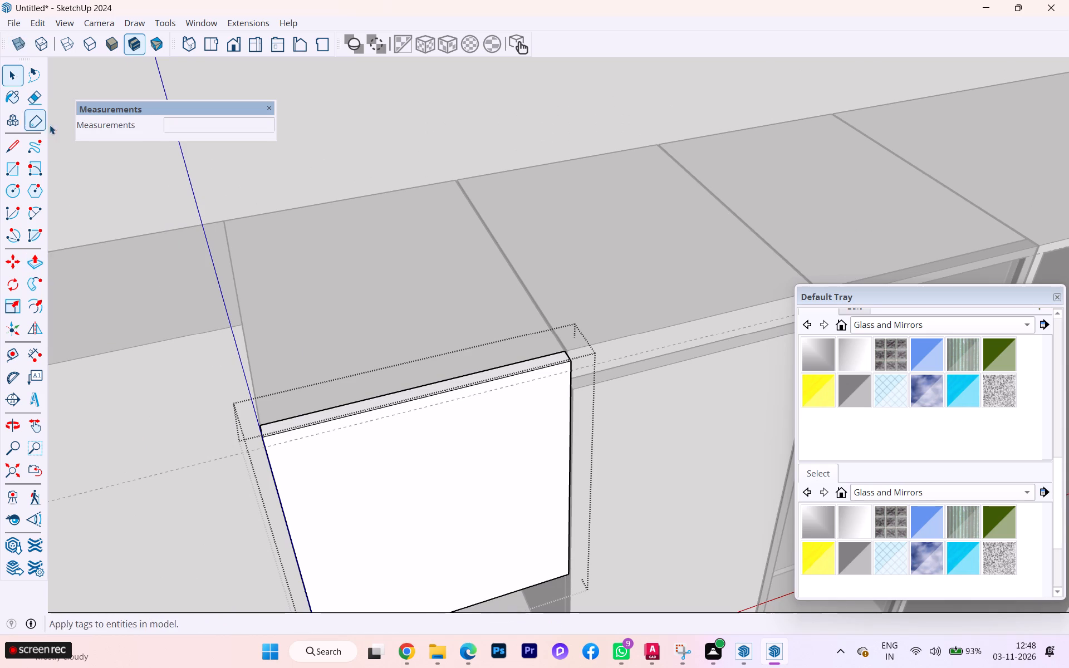
{"action": "scroll", "coordinate": [56, 131], "scroll_direction": "down", "scroll_amount": 2}
{"action": "scroll", "coordinate": [57, 132], "scroll_direction": "up", "scroll_amount": 1}
{"action": "scroll", "coordinate": [57, 132], "scroll_direction": "down", "scroll_amount": 4}
{"action": "scroll", "coordinate": [120, 141], "scroll_direction": "up", "scroll_amount": 2}
{"action": "scroll", "coordinate": [122, 144], "scroll_direction": "down", "scroll_amount": 1}
{"action": "scroll", "coordinate": [128, 153], "scroll_direction": "up", "scroll_amount": 3}
{"action": "scroll", "coordinate": [128, 154], "scroll_direction": "down", "scroll_amount": 2}
{"action": "scroll", "coordinate": [347, 309], "scroll_direction": "down", "scroll_amount": 2}
{"action": "scroll", "coordinate": [346, 310], "scroll_direction": "up", "scroll_amount": 4}
{"action": "scroll", "coordinate": [858, 197], "scroll_direction": "down", "scroll_amount": 4}
{"action": "scroll", "coordinate": [527, 207], "scroll_direction": "down", "scroll_amount": 4}
{"action": "left_click", "coordinate": [939, 220]}
Open the lower front panels group and copy the tall cabinet's front panel beside the open-shelf unit.
{"action": "scroll", "coordinate": [612, 235], "scroll_direction": "up", "scroll_amount": 5}
{"action": "scroll", "coordinate": [611, 234], "scroll_direction": "down", "scroll_amount": 1}
{"action": "scroll", "coordinate": [611, 234], "scroll_direction": "up", "scroll_amount": 4}
{"action": "scroll", "coordinate": [588, 227], "scroll_direction": "down", "scroll_amount": 1}
{"action": "scroll", "coordinate": [587, 227], "scroll_direction": "up", "scroll_amount": 5}
{"action": "scroll", "coordinate": [587, 227], "scroll_direction": "down", "scroll_amount": 1}
{"action": "scroll", "coordinate": [587, 227], "scroll_direction": "up", "scroll_amount": 5}
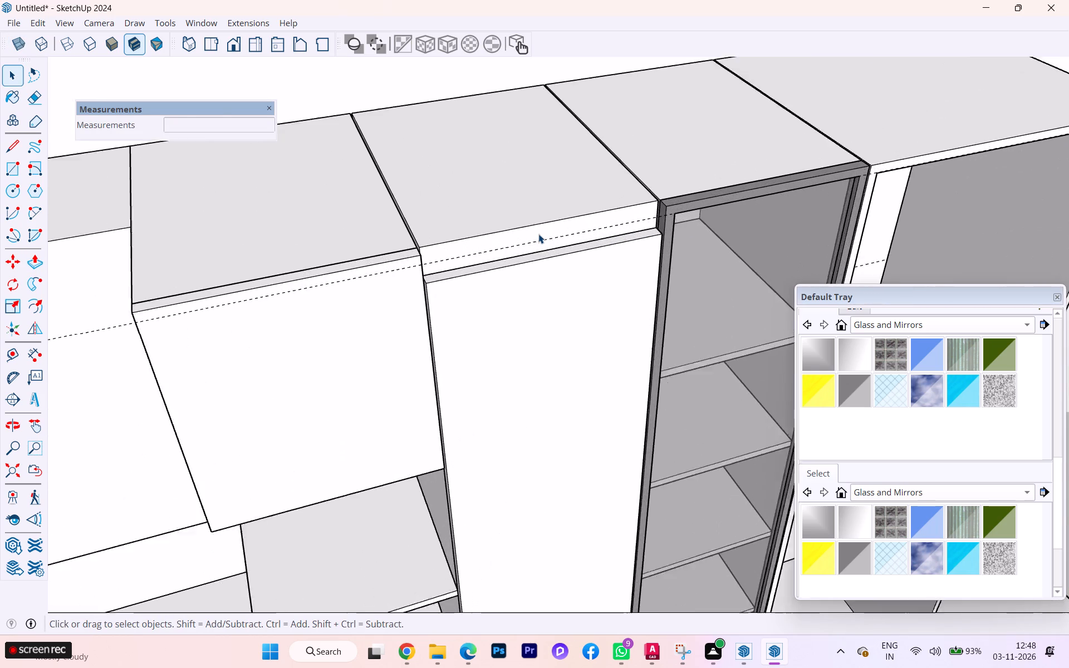
{"action": "scroll", "coordinate": [538, 234], "scroll_direction": "up", "scroll_amount": 2}
{"action": "scroll", "coordinate": [437, 247], "scroll_direction": "up", "scroll_amount": 1}
{"action": "scroll", "coordinate": [436, 248], "scroll_direction": "down", "scroll_amount": 5}
{"action": "scroll", "coordinate": [436, 248], "scroll_direction": "up", "scroll_amount": 3}
{"action": "left_click", "coordinate": [449, 296]}
{"action": "scroll", "coordinate": [450, 299], "scroll_direction": "down", "scroll_amount": 1}
{"action": "scroll", "coordinate": [450, 299], "scroll_direction": "up", "scroll_amount": 1}
{"action": "scroll", "coordinate": [450, 299], "scroll_direction": "down", "scroll_amount": 2}
{"action": "scroll", "coordinate": [450, 299], "scroll_direction": "up", "scroll_amount": 1}
{"action": "scroll", "coordinate": [450, 299], "scroll_direction": "down", "scroll_amount": 2}
{"action": "scroll", "coordinate": [440, 300], "scroll_direction": "up", "scroll_amount": 3}
{"action": "scroll", "coordinate": [440, 300], "scroll_direction": "down", "scroll_amount": 2}
{"action": "scroll", "coordinate": [440, 300], "scroll_direction": "up", "scroll_amount": 1}
{"action": "scroll", "coordinate": [440, 300], "scroll_direction": "down", "scroll_amount": 2}
{"action": "scroll", "coordinate": [425, 307], "scroll_direction": "up", "scroll_amount": 3}
{"action": "scroll", "coordinate": [422, 308], "scroll_direction": "down", "scroll_amount": 2}
{"action": "scroll", "coordinate": [416, 310], "scroll_direction": "up", "scroll_amount": 1}
{"action": "scroll", "coordinate": [414, 310], "scroll_direction": "down", "scroll_amount": 2}
{"action": "scroll", "coordinate": [407, 307], "scroll_direction": "up", "scroll_amount": 1}
{"action": "scroll", "coordinate": [355, 274], "scroll_direction": "down", "scroll_amount": 7}
{"action": "scroll", "coordinate": [347, 274], "scroll_direction": "up", "scroll_amount": 1}
{"action": "scroll", "coordinate": [344, 274], "scroll_direction": "down", "scroll_amount": 3}
{"action": "scroll", "coordinate": [340, 268], "scroll_direction": "up", "scroll_amount": 1}
{"action": "scroll", "coordinate": [340, 268], "scroll_direction": "down", "scroll_amount": 12}
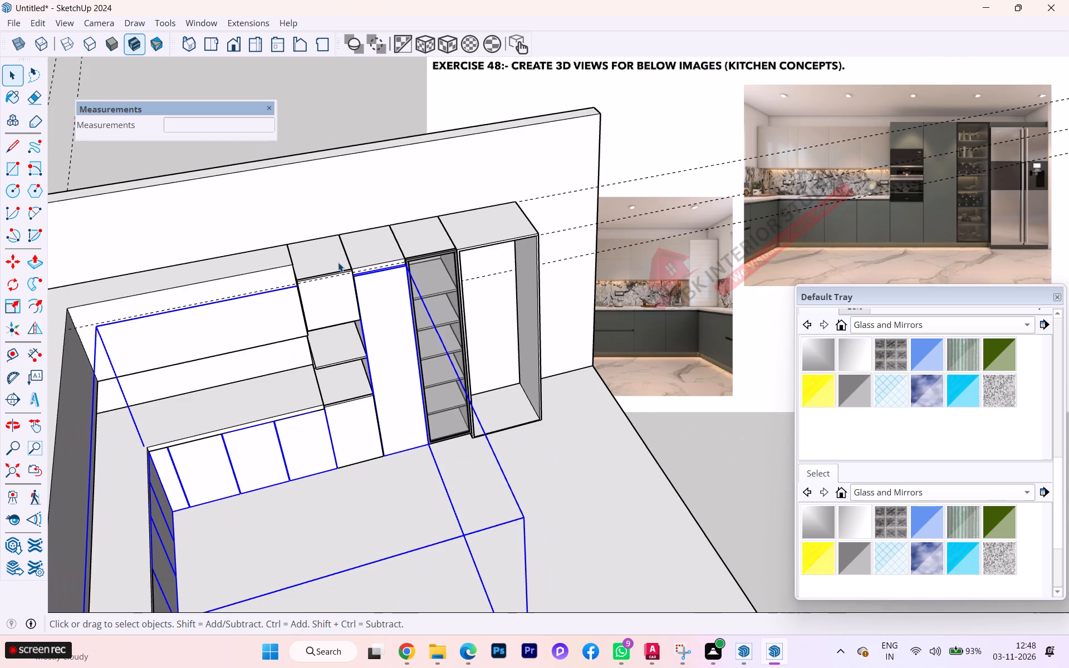
{"action": "triple_click", "coordinate": [384, 269]}
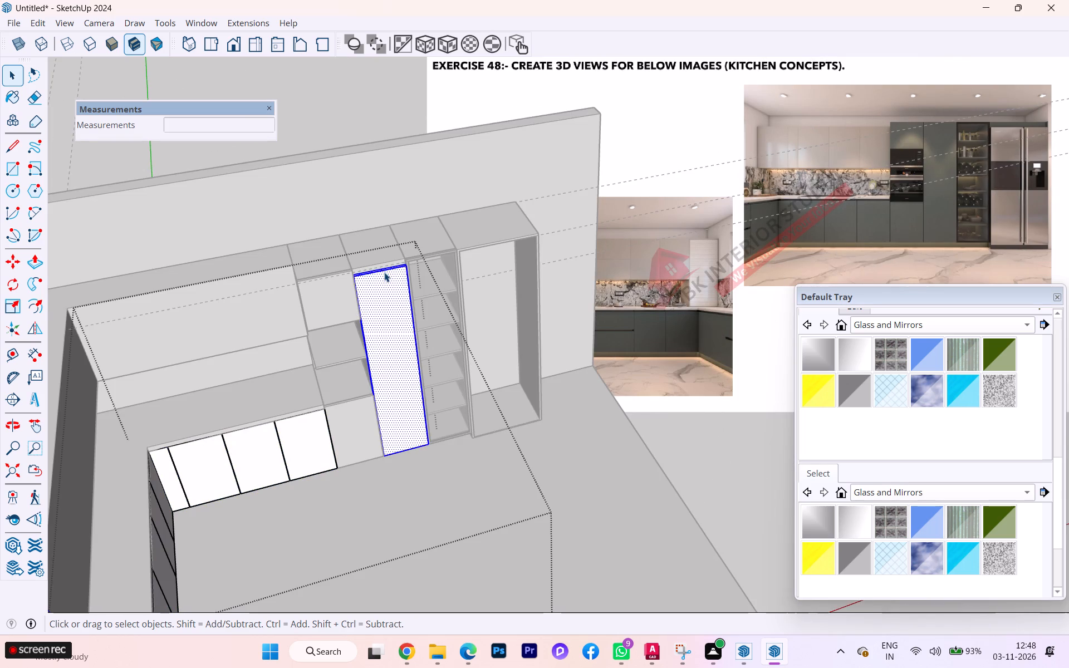
{"action": "scroll", "coordinate": [386, 271], "scroll_direction": "up", "scroll_amount": 10}
{"action": "scroll", "coordinate": [386, 272], "scroll_direction": "down", "scroll_amount": 1}
{"action": "scroll", "coordinate": [386, 272], "scroll_direction": "up", "scroll_amount": 2}
{"action": "scroll", "coordinate": [386, 272], "scroll_direction": "down", "scroll_amount": 1}
{"action": "scroll", "coordinate": [386, 272], "scroll_direction": "up", "scroll_amount": 6}
{"action": "scroll", "coordinate": [386, 271], "scroll_direction": "down", "scroll_amount": 1}
{"action": "scroll", "coordinate": [386, 271], "scroll_direction": "up", "scroll_amount": 2}
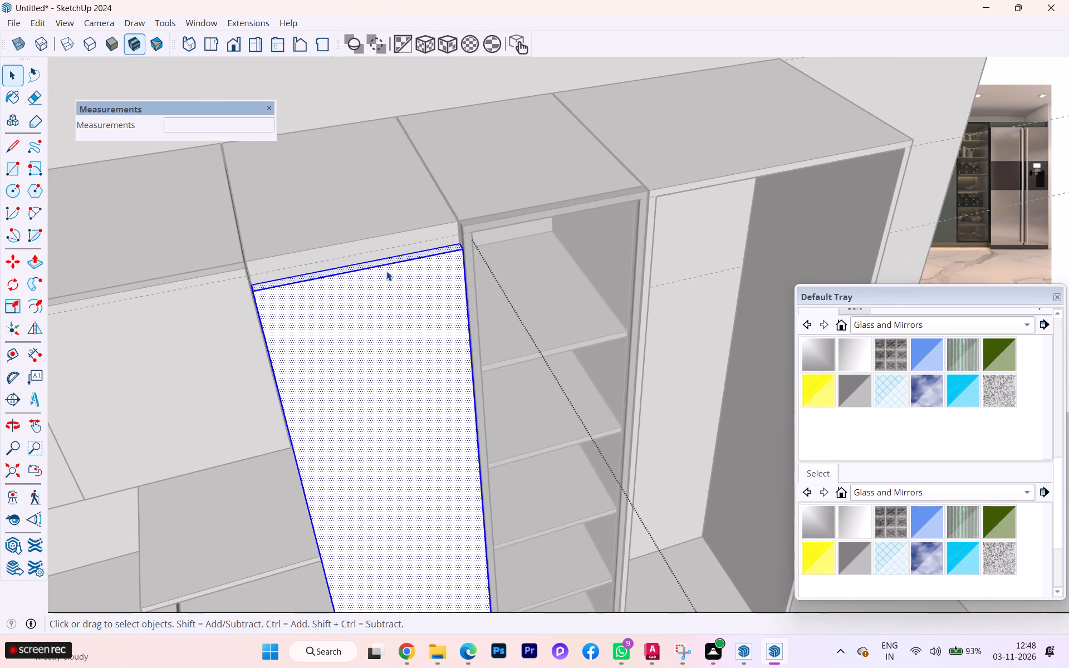
{"action": "left_click", "coordinate": [386, 270]}
{"action": "triple_click", "coordinate": [386, 270]}
{"action": "scroll", "coordinate": [389, 280], "scroll_direction": "down", "scroll_amount": 3}
{"action": "scroll", "coordinate": [389, 280], "scroll_direction": "up", "scroll_amount": 4}
{"action": "scroll", "coordinate": [389, 280], "scroll_direction": "down", "scroll_amount": 1}
{"action": "scroll", "coordinate": [390, 280], "scroll_direction": "down", "scroll_amount": 2, "text": "ctrl"}
{"action": "scroll", "coordinate": [390, 280], "scroll_direction": "up", "scroll_amount": 1, "text": "ctrl"}
{"action": "scroll", "coordinate": [390, 280], "scroll_direction": "down", "scroll_amount": 3, "text": "ctrl"}
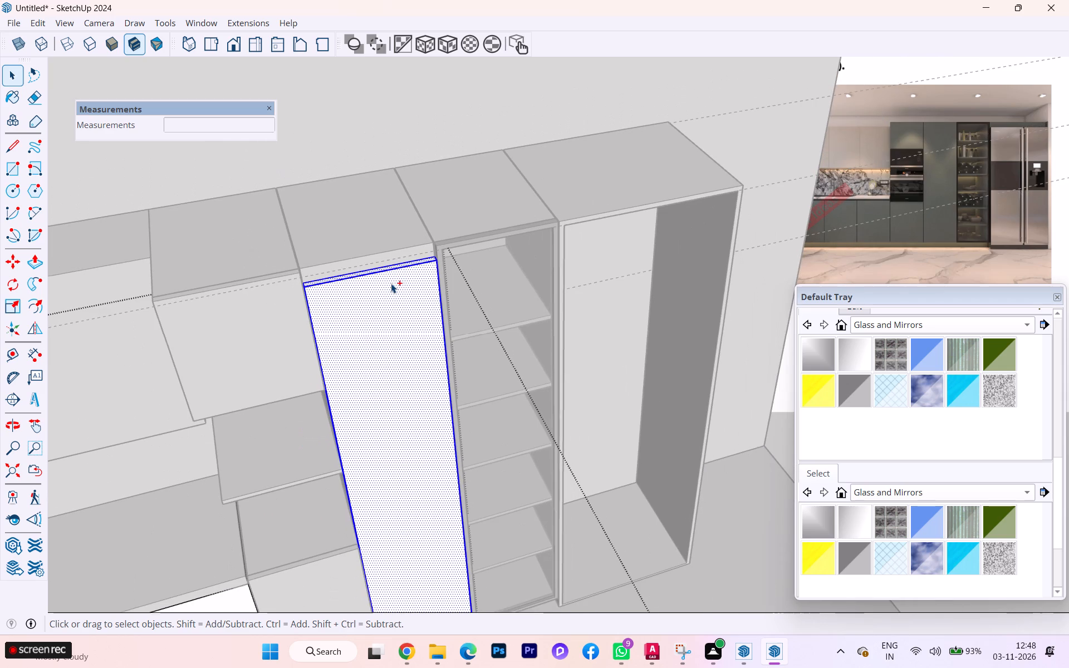
{"action": "key", "text": "ctrl+c"}
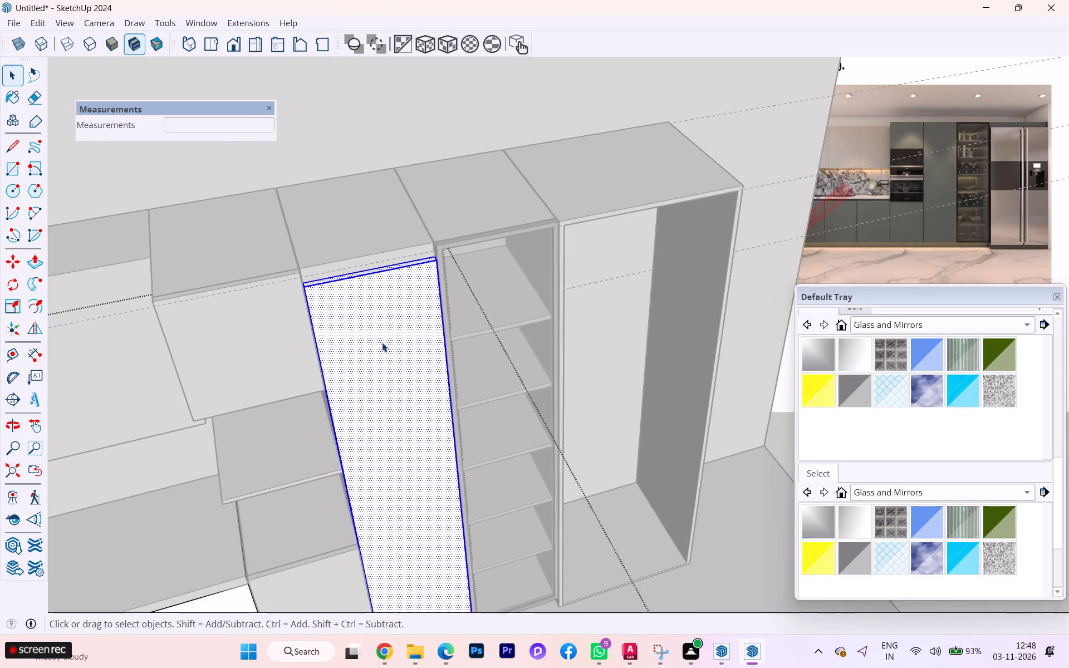
Push the tall panel's front face back 1" to remove it from the front panels group, and leave the group.
{"action": "key", "text": "p"}
{"action": "left_click", "coordinate": [354, 330]}
{"action": "left_click", "coordinate": [348, 276]}
{"action": "scroll", "coordinate": [354, 272], "scroll_direction": "down", "scroll_amount": 6}
{"action": "scroll", "coordinate": [358, 276], "scroll_direction": "up", "scroll_amount": 1}
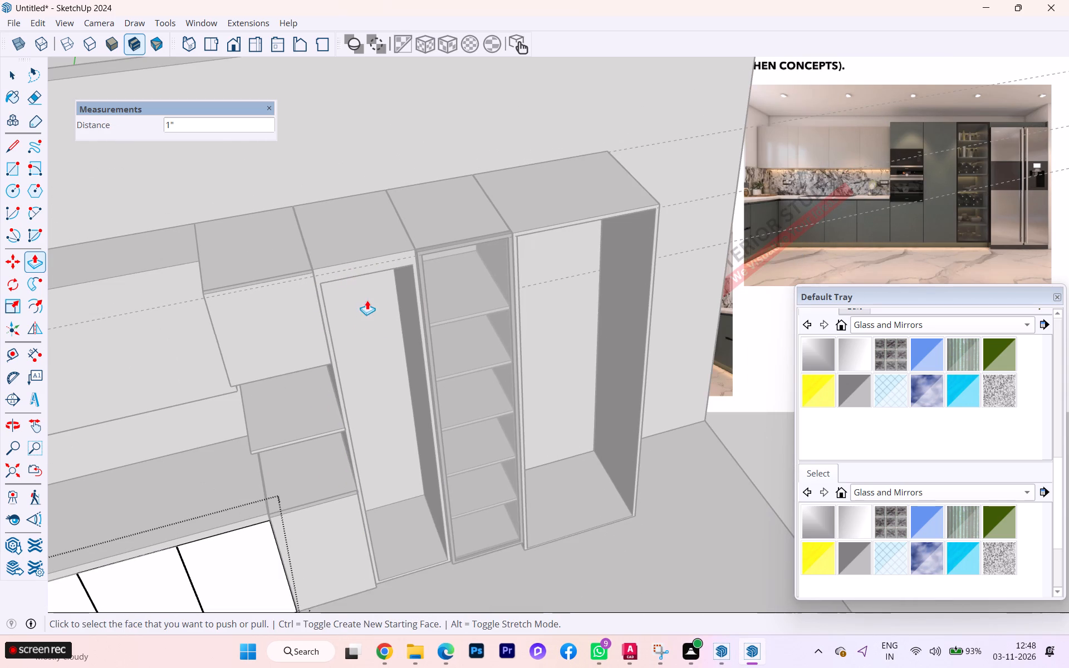
{"action": "key", "text": "space"}
{"action": "left_click", "coordinate": [14, 15]}
{"action": "left_click", "coordinate": [752, 445]}
{"action": "left_click", "coordinate": [16, 75]}
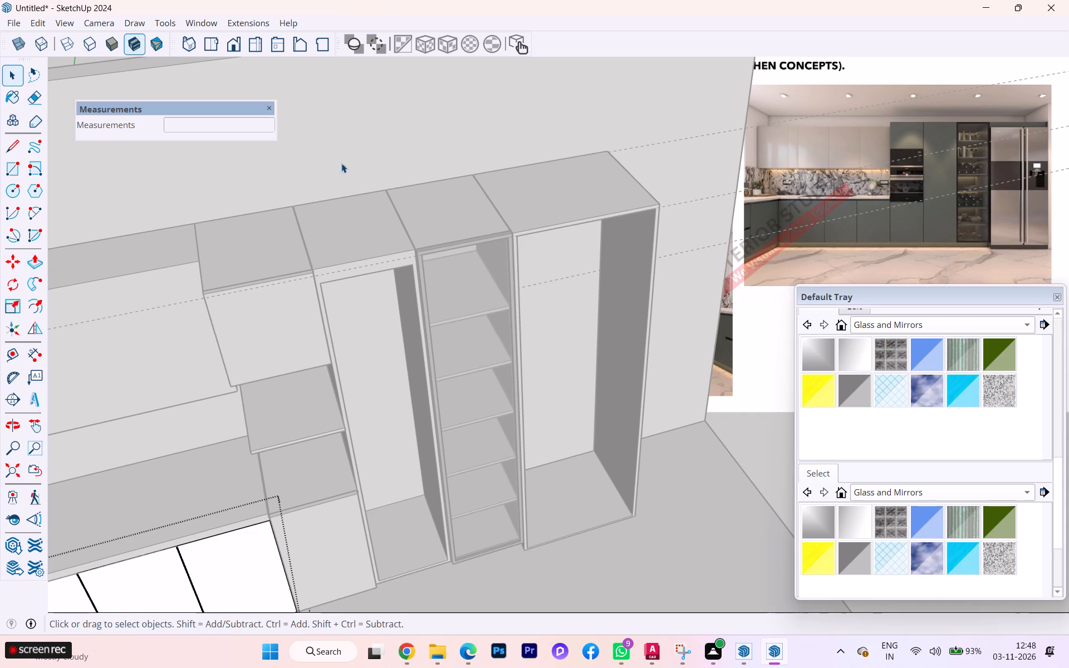
{"action": "left_click", "coordinate": [735, 434]}
Open the cabinet carcass group, push the underside of the tall cabinet's top up about 2 5/16", and leave the group.
{"action": "scroll", "coordinate": [318, 275], "scroll_direction": "down", "scroll_amount": 1}
{"action": "middle_click_drag", "start_coordinate": [296, 245], "coordinate": [210, 35]}
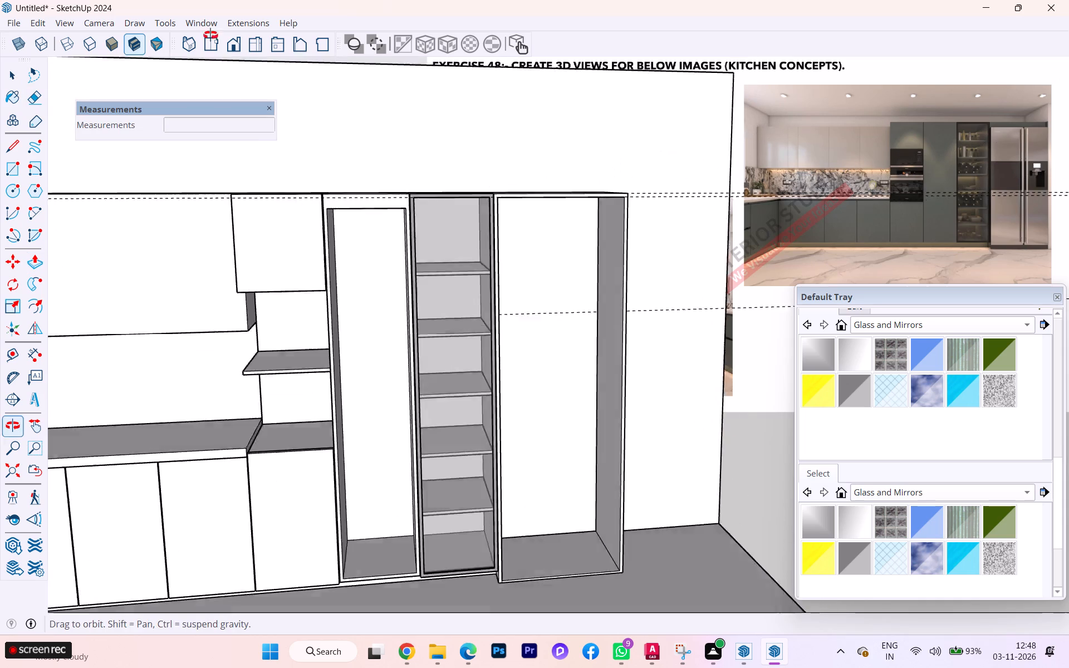
{"action": "middle_click_drag", "start_coordinate": [210, 35], "coordinate": [210, 34]}
{"action": "scroll", "coordinate": [380, 123], "scroll_direction": "up", "scroll_amount": 2}
{"action": "scroll", "coordinate": [371, 127], "scroll_direction": "down", "scroll_amount": 1}
{"action": "scroll", "coordinate": [370, 128], "scroll_direction": "up", "scroll_amount": 5}
{"action": "scroll", "coordinate": [347, 232], "scroll_direction": "down", "scroll_amount": 1}
{"action": "scroll", "coordinate": [347, 232], "scroll_direction": "up", "scroll_amount": 6}
{"action": "scroll", "coordinate": [362, 221], "scroll_direction": "down", "scroll_amount": 1}
{"action": "middle_click_drag", "start_coordinate": [362, 221], "coordinate": [377, 107]}
{"action": "scroll", "coordinate": [390, 254], "scroll_direction": "up", "scroll_amount": 4}
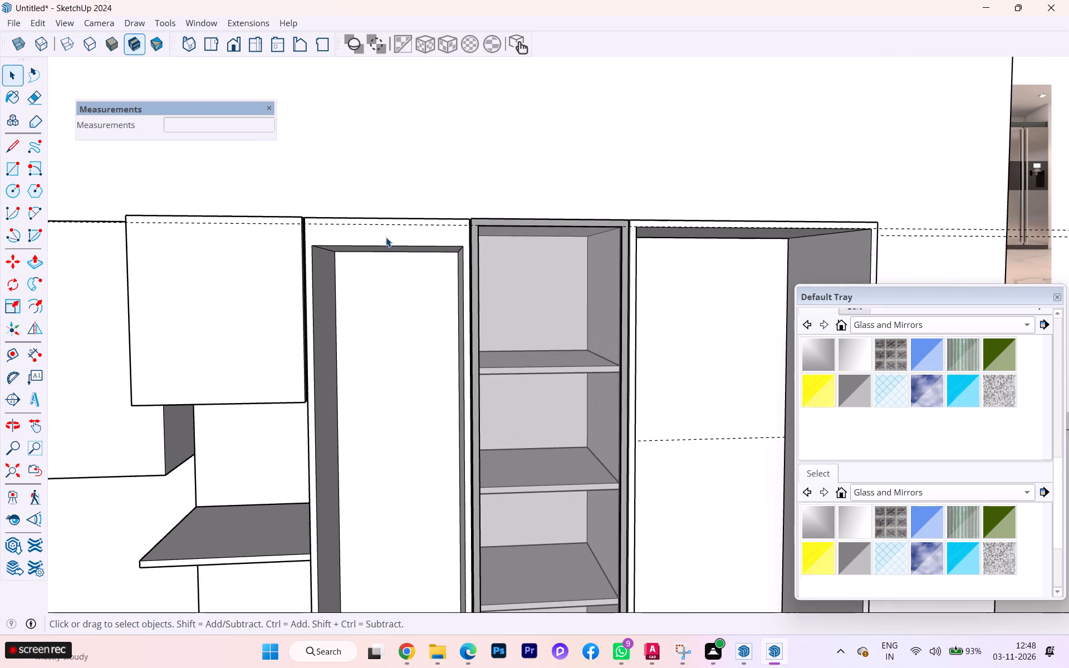
{"action": "scroll", "coordinate": [386, 237], "scroll_direction": "up", "scroll_amount": 1}
{"action": "scroll", "coordinate": [386, 237], "scroll_direction": "down", "scroll_amount": 1}
{"action": "middle_click_drag", "start_coordinate": [386, 237], "coordinate": [391, 194]}
{"action": "scroll", "coordinate": [398, 254], "scroll_direction": "up", "scroll_amount": 1}
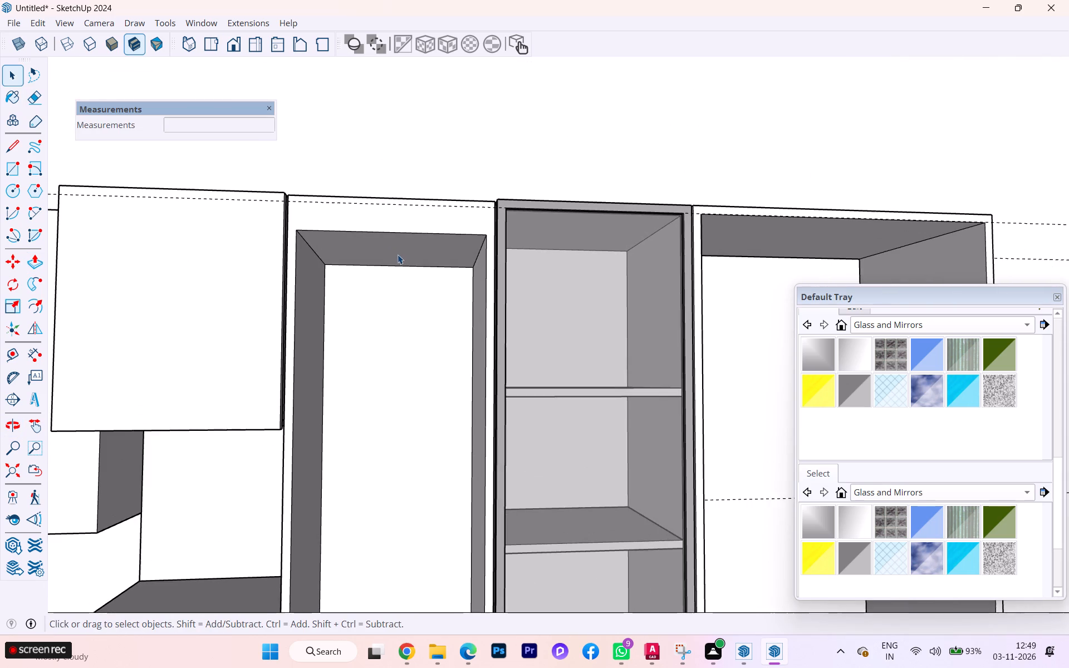
{"action": "scroll", "coordinate": [396, 257], "scroll_direction": "up", "scroll_amount": 2}
{"action": "left_click", "coordinate": [395, 250]}
{"action": "triple_click", "coordinate": [397, 255]}
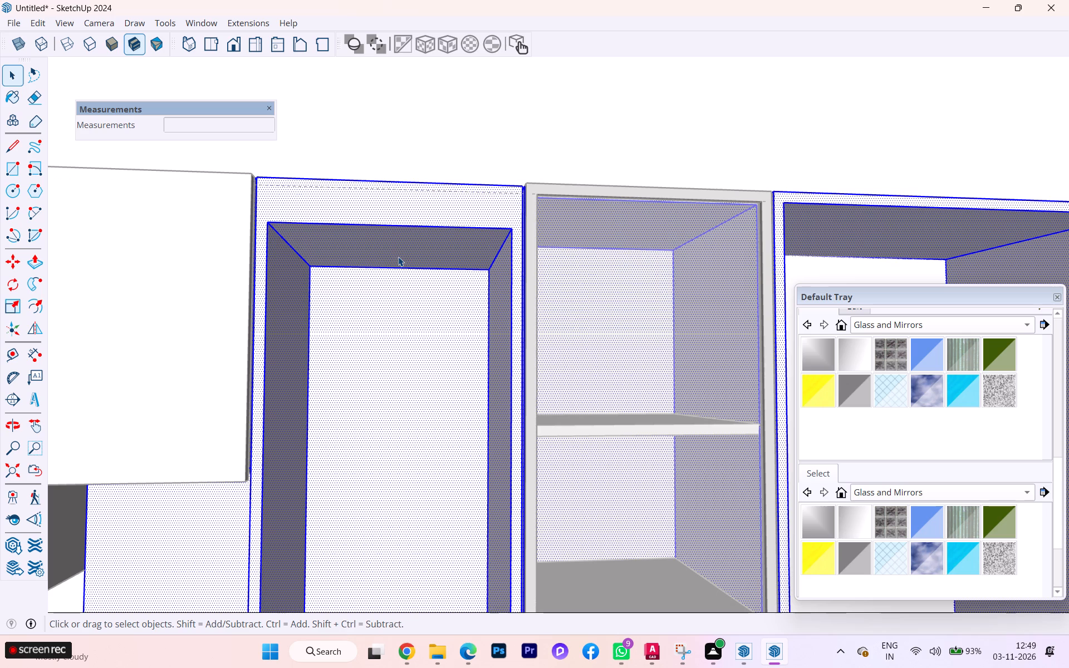
{"action": "left_click", "coordinate": [398, 257]}
{"action": "left_click", "coordinate": [389, 258]}
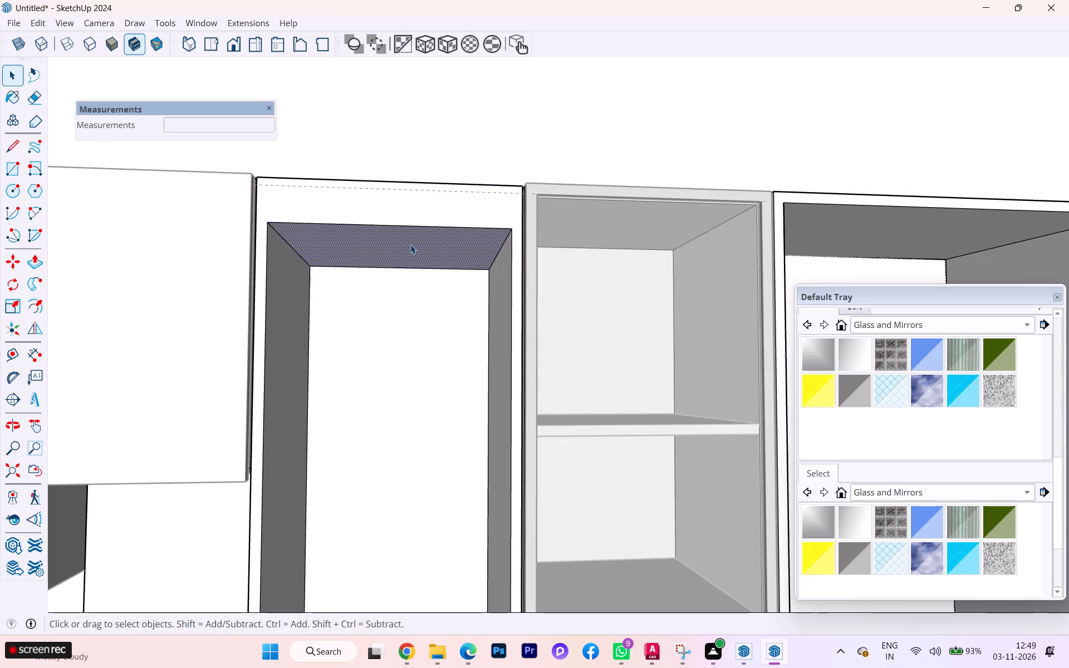
{"action": "key", "text": "p"}
{"action": "left_click", "coordinate": [414, 254]}
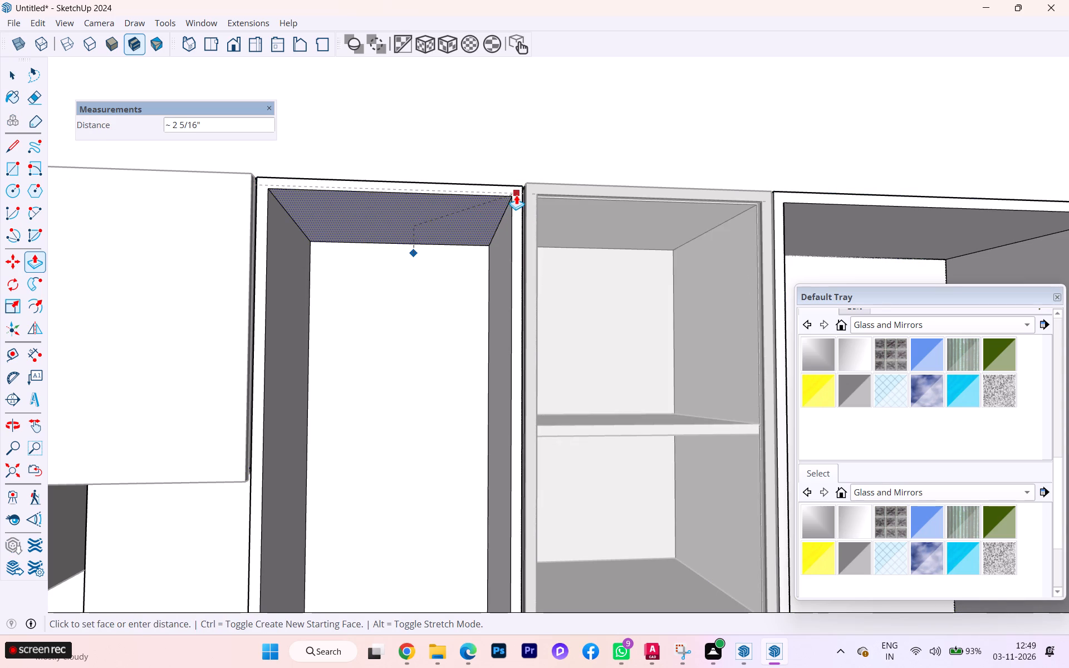
{"action": "left_click", "coordinate": [516, 195]}
{"action": "scroll", "coordinate": [437, 217], "scroll_direction": "down", "scroll_amount": 2}
{"action": "scroll", "coordinate": [436, 219], "scroll_direction": "up", "scroll_amount": 3}
{"action": "scroll", "coordinate": [435, 220], "scroll_direction": "down", "scroll_amount": 2}
{"action": "middle_click_drag", "start_coordinate": [434, 230], "coordinate": [399, 357]}
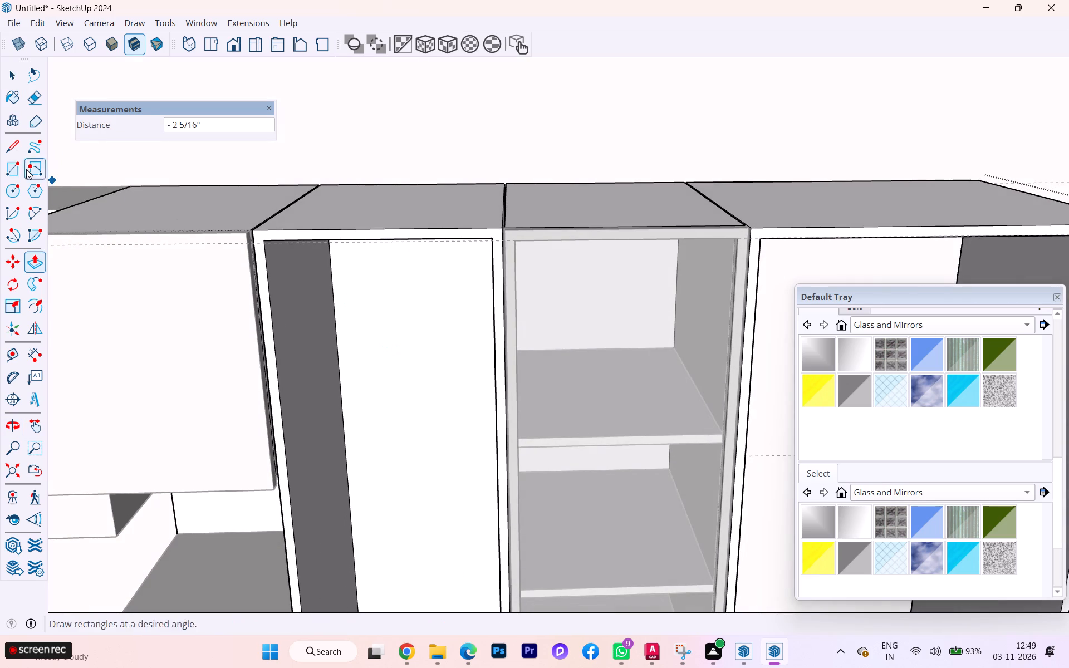
{"action": "key", "text": "v"}
{"action": "left_click", "coordinate": [7, 76]}
{"action": "scroll", "coordinate": [269, 218], "scroll_direction": "down", "scroll_amount": 1}
{"action": "scroll", "coordinate": [283, 219], "scroll_direction": "up", "scroll_amount": 2}
{"action": "scroll", "coordinate": [285, 219], "scroll_direction": "down", "scroll_amount": 2}
{"action": "scroll", "coordinate": [286, 219], "scroll_direction": "up", "scroll_amount": 2}
{"action": "scroll", "coordinate": [287, 219], "scroll_direction": "down", "scroll_amount": 1}
{"action": "scroll", "coordinate": [291, 218], "scroll_direction": "up", "scroll_amount": 3}
{"action": "scroll", "coordinate": [292, 229], "scroll_direction": "down", "scroll_amount": 3}
{"action": "scroll", "coordinate": [288, 231], "scroll_direction": "up", "scroll_amount": 3}
{"action": "scroll", "coordinate": [288, 231], "scroll_direction": "down", "scroll_amount": 5}
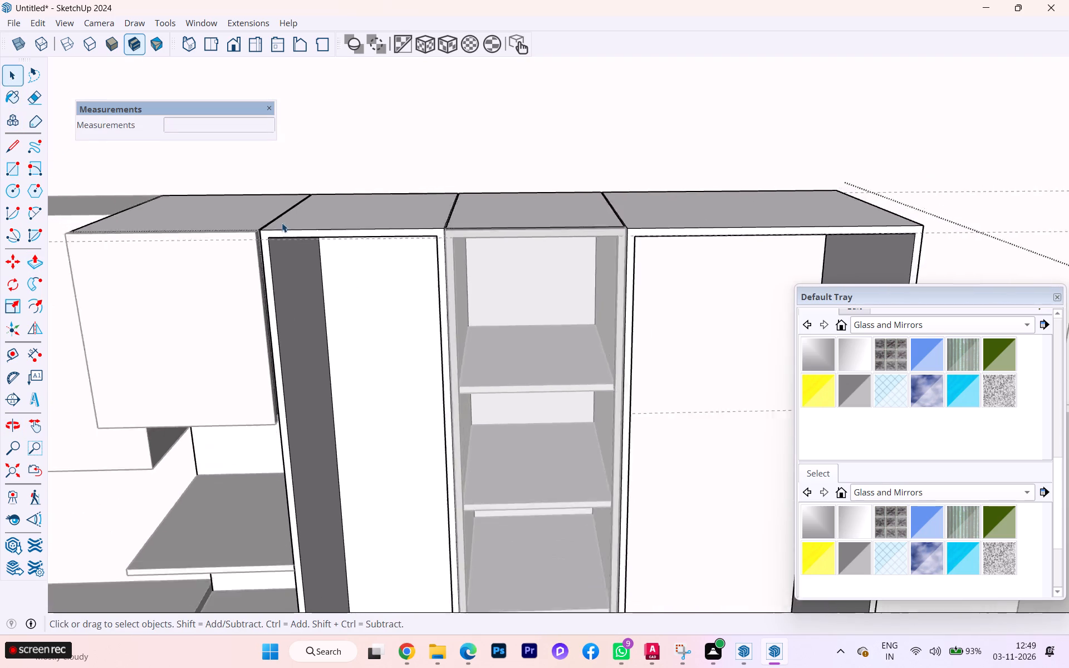
{"action": "scroll", "coordinate": [282, 223], "scroll_direction": "down", "scroll_amount": 4}
{"action": "scroll", "coordinate": [276, 230], "scroll_direction": "up", "scroll_amount": 1}
{"action": "scroll", "coordinate": [275, 231], "scroll_direction": "down", "scroll_amount": 2}
{"action": "scroll", "coordinate": [275, 232], "scroll_direction": "up", "scroll_amount": 1}
{"action": "scroll", "coordinate": [275, 232], "scroll_direction": "down", "scroll_amount": 2}
{"action": "left_click", "coordinate": [758, 338]}
{"action": "scroll", "coordinate": [477, 235], "scroll_direction": "down", "scroll_amount": 2}
{"action": "scroll", "coordinate": [452, 238], "scroll_direction": "up", "scroll_amount": 2}
{"action": "scroll", "coordinate": [447, 239], "scroll_direction": "down", "scroll_amount": 1}
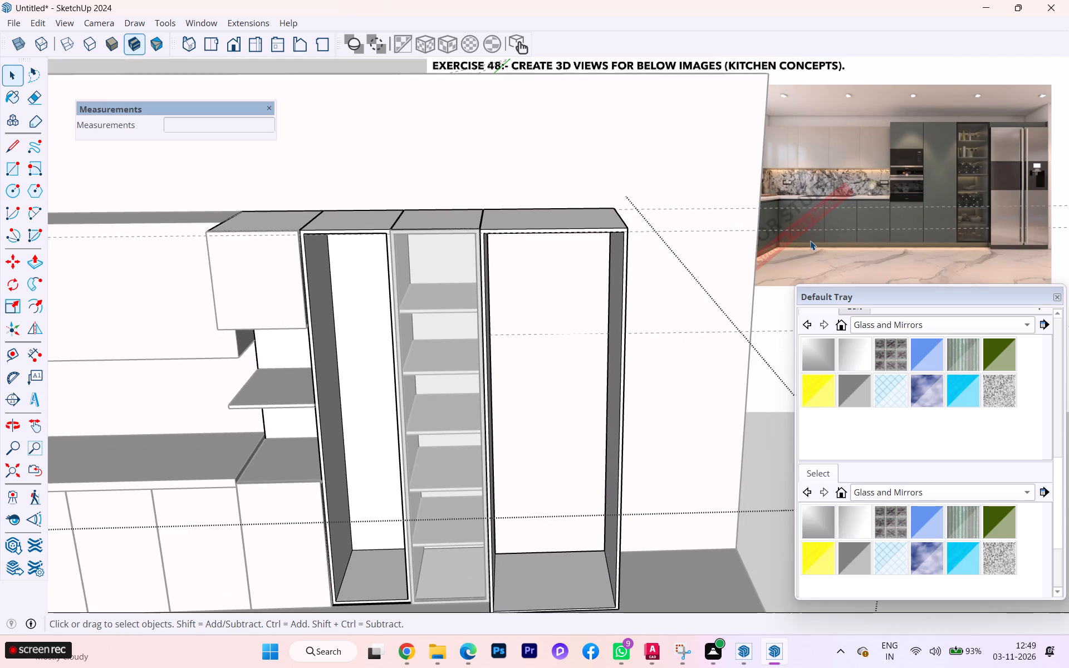
{"action": "left_click", "coordinate": [810, 240]}
Paste the copied tall front panel back in place over the tall cabinet's opening.
{"action": "scroll", "coordinate": [350, 232], "scroll_direction": "down", "scroll_amount": 2}
{"action": "scroll", "coordinate": [350, 232], "scroll_direction": "up", "scroll_amount": 5}
{"action": "scroll", "coordinate": [363, 228], "scroll_direction": "down", "scroll_amount": 1}
{"action": "scroll", "coordinate": [364, 229], "scroll_direction": "up", "scroll_amount": 2}
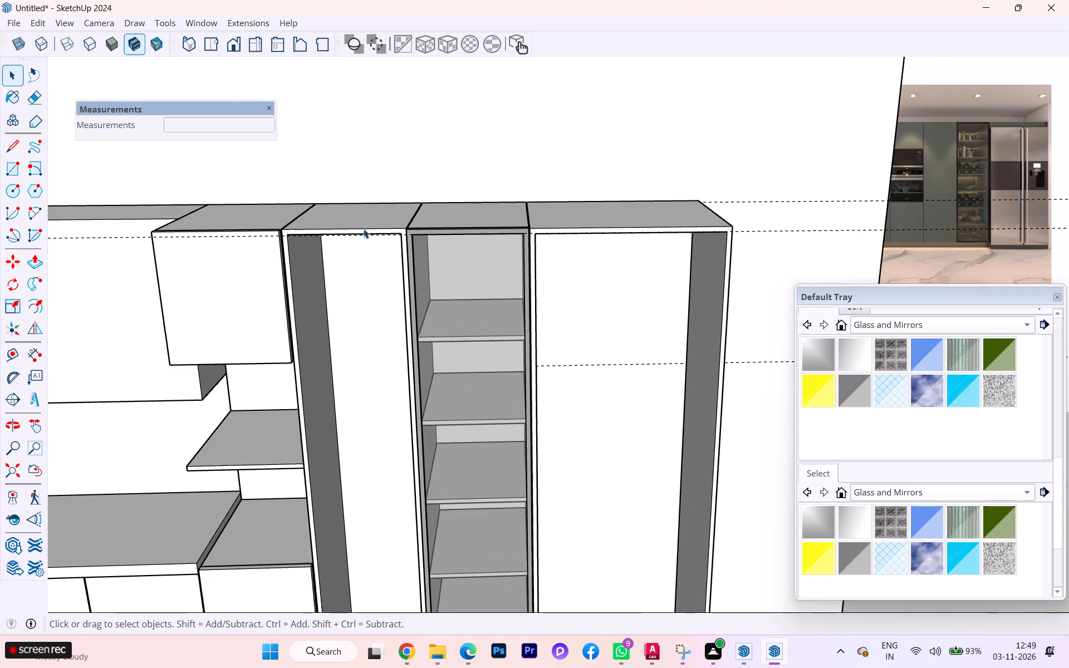
{"action": "scroll", "coordinate": [364, 229], "scroll_direction": "up", "scroll_amount": 3}
{"action": "scroll", "coordinate": [363, 230], "scroll_direction": "down", "scroll_amount": 1}
{"action": "scroll", "coordinate": [363, 230], "scroll_direction": "up", "scroll_amount": 1}
{"action": "scroll", "coordinate": [351, 232], "scroll_direction": "down", "scroll_amount": 1}
{"action": "middle_click_drag", "start_coordinate": [351, 231], "coordinate": [341, 119]}
{"action": "left_click_drag", "start_coordinate": [351, 231], "coordinate": [341, 160]}
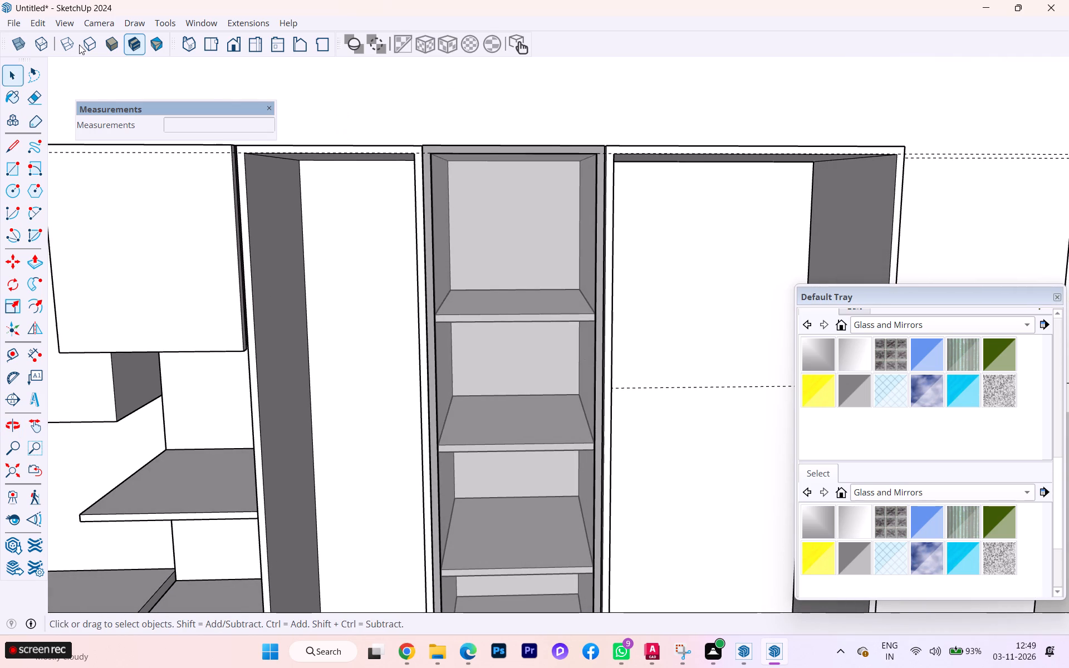
{"action": "left_click", "coordinate": [30, 17]}
{"action": "left_click", "coordinate": [103, 127]}
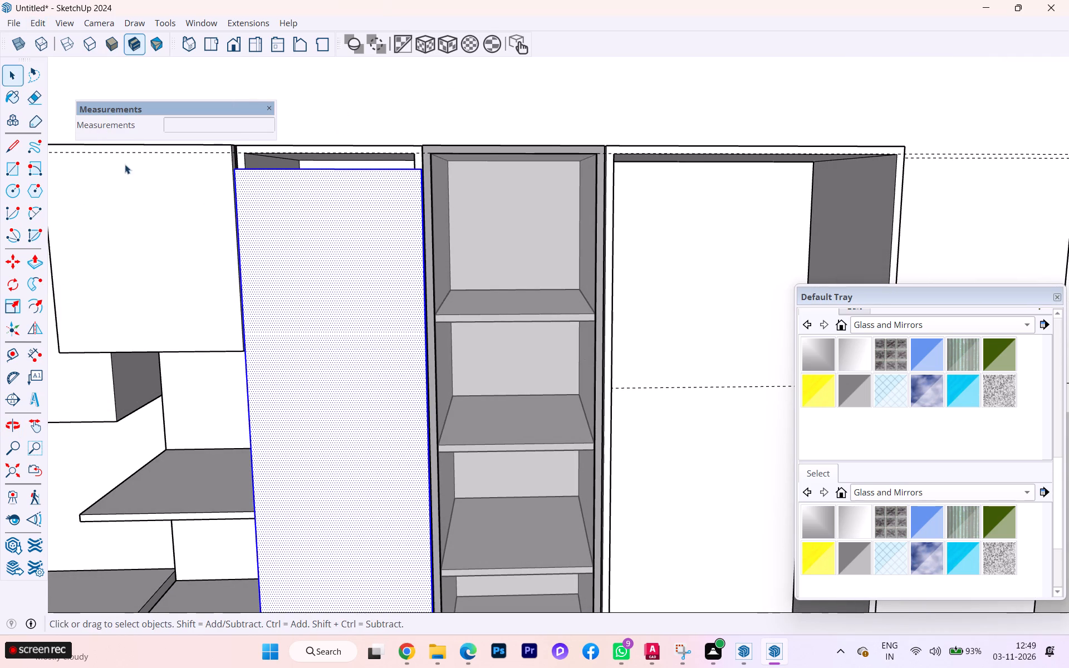
Extend the pasted tall panel's top face up about 2 5/16" to the cabinet's top edge.
{"action": "scroll", "coordinate": [533, 243], "scroll_direction": "down", "scroll_amount": 2}
{"action": "middle_click_drag", "start_coordinate": [527, 279], "coordinate": [596, 497]}
{"action": "scroll", "coordinate": [379, 296], "scroll_direction": "up", "scroll_amount": 10}
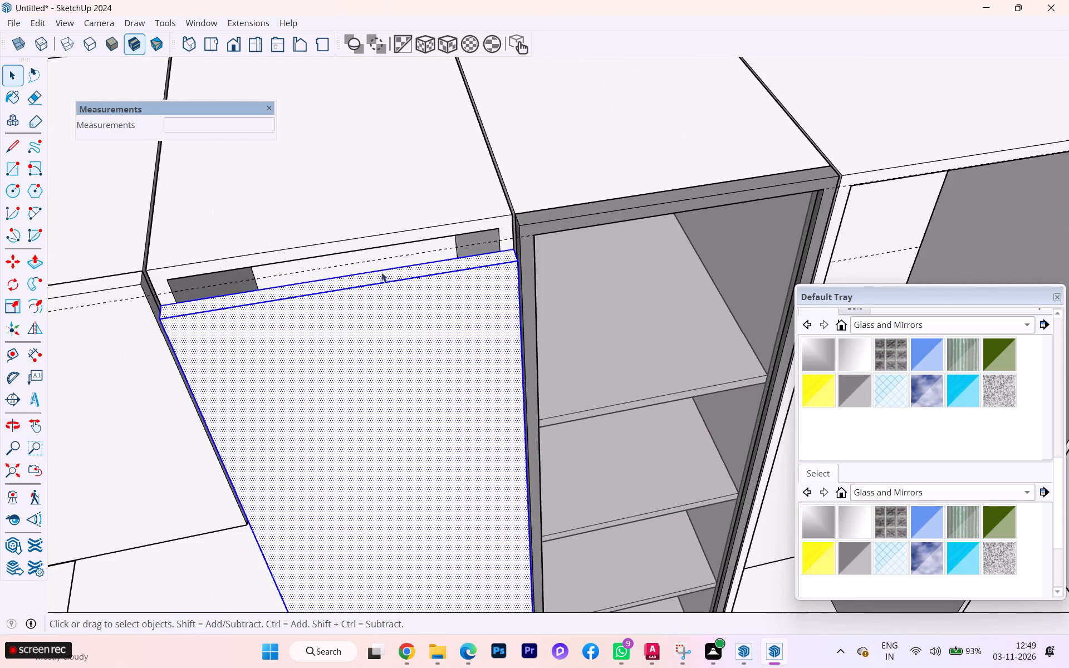
{"action": "scroll", "coordinate": [371, 266], "scroll_direction": "up", "scroll_amount": 3}
{"action": "key", "text": "p"}
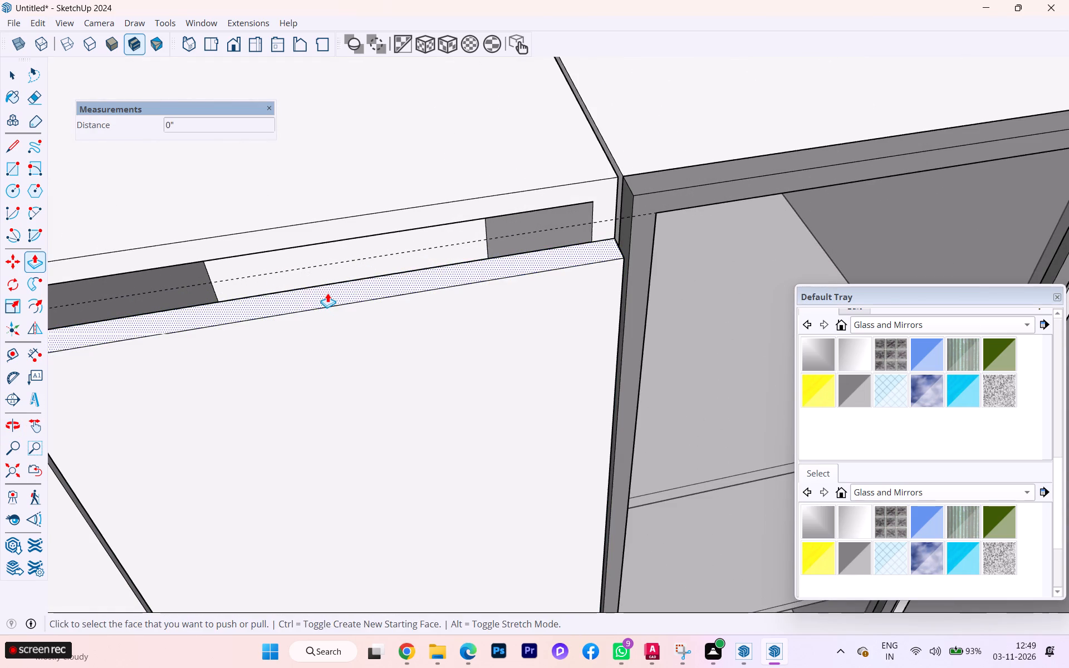
{"action": "left_click", "coordinate": [327, 293]}
{"action": "left_click", "coordinate": [387, 116]}
{"action": "scroll", "coordinate": [516, 140], "scroll_direction": "down", "scroll_amount": 1}
{"action": "scroll", "coordinate": [516, 143], "scroll_direction": "up", "scroll_amount": 1}
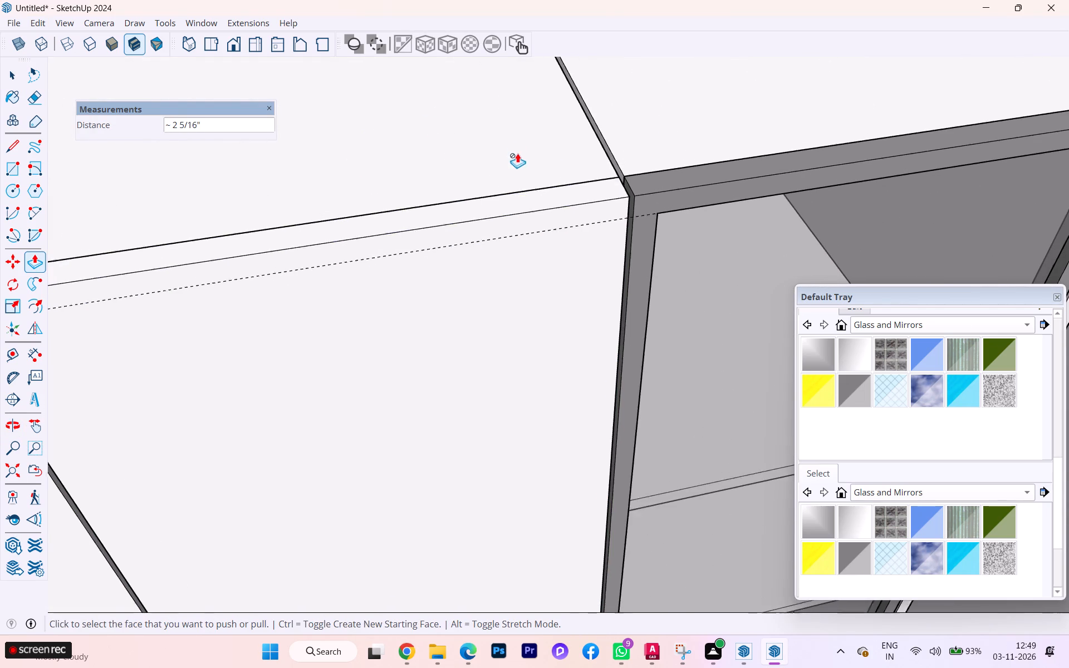
{"action": "scroll", "coordinate": [519, 161], "scroll_direction": "down", "scroll_amount": 2}
{"action": "scroll", "coordinate": [523, 168], "scroll_direction": "up", "scroll_amount": 1}
{"action": "scroll", "coordinate": [511, 171], "scroll_direction": "down", "scroll_amount": 1}
{"action": "scroll", "coordinate": [369, 164], "scroll_direction": "up", "scroll_amount": 1}
{"action": "left_click", "coordinate": [10, 73]}
{"action": "scroll", "coordinate": [473, 87], "scroll_direction": "down", "scroll_amount": 9}
{"action": "scroll", "coordinate": [388, 120], "scroll_direction": "up", "scroll_amount": 3}
{"action": "scroll", "coordinate": [375, 149], "scroll_direction": "down", "scroll_amount": 3}
{"action": "scroll", "coordinate": [369, 155], "scroll_direction": "up", "scroll_amount": 2}
{"action": "scroll", "coordinate": [369, 156], "scroll_direction": "down", "scroll_amount": 5}
{"action": "scroll", "coordinate": [334, 183], "scroll_direction": "up", "scroll_amount": 1}
{"action": "scroll", "coordinate": [332, 184], "scroll_direction": "down", "scroll_amount": 3}
{"action": "scroll", "coordinate": [167, 137], "scroll_direction": "down", "scroll_amount": 6}
{"action": "scroll", "coordinate": [403, 244], "scroll_direction": "down", "scroll_amount": 1}
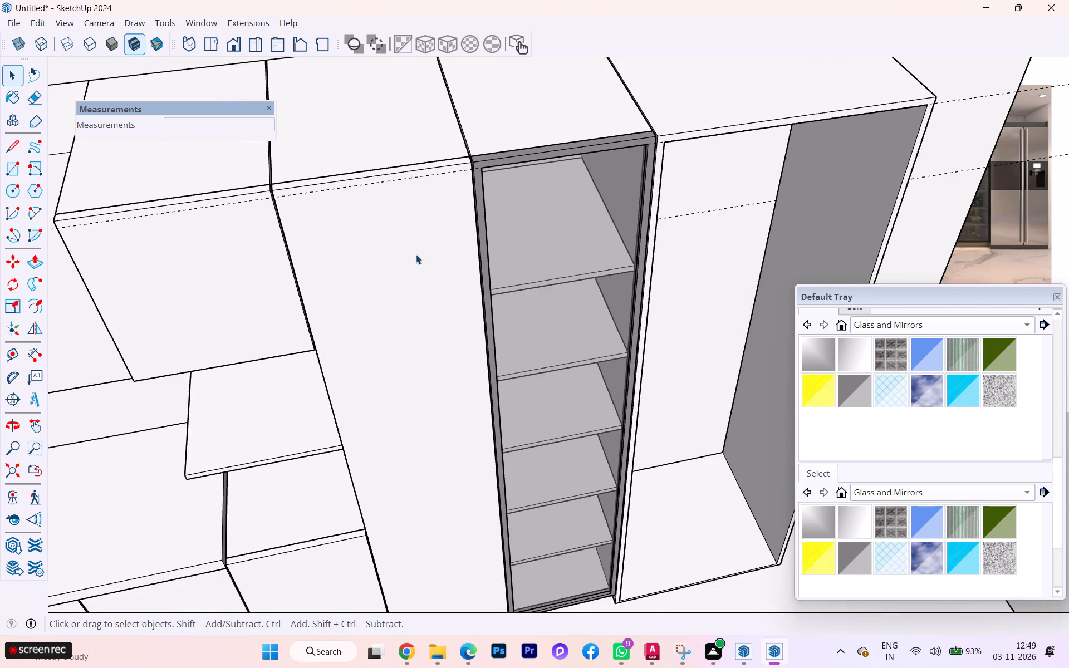
Examine the kitchen layout and the tall cabinets' fronts, tops and open appliance niches against the reference image.
{"action": "scroll", "coordinate": [416, 254], "scroll_direction": "down", "scroll_amount": 7}
{"action": "scroll", "coordinate": [648, 256], "scroll_direction": "up", "scroll_amount": 3}
{"action": "scroll", "coordinate": [654, 256], "scroll_direction": "down", "scroll_amount": 5}
{"action": "scroll", "coordinate": [521, 269], "scroll_direction": "up", "scroll_amount": 2}
{"action": "scroll", "coordinate": [453, 267], "scroll_direction": "down", "scroll_amount": 1}
{"action": "left_click", "coordinate": [776, 315]}
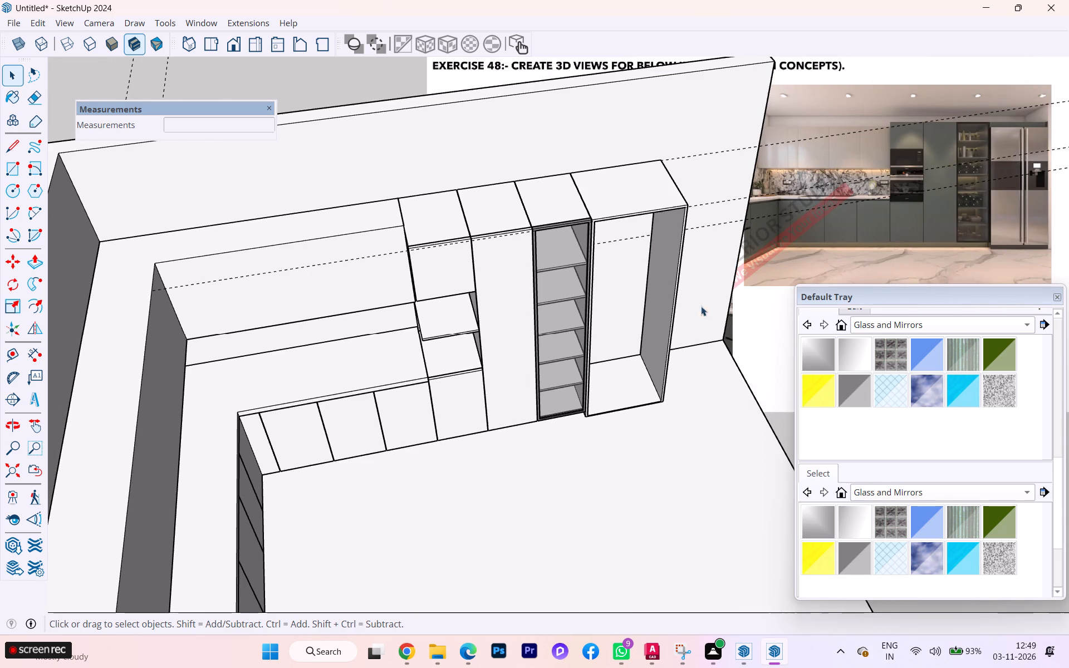
{"action": "scroll", "coordinate": [625, 273], "scroll_direction": "down", "scroll_amount": 2}
{"action": "scroll", "coordinate": [625, 273], "scroll_direction": "up", "scroll_amount": 1}
{"action": "scroll", "coordinate": [625, 273], "scroll_direction": "down", "scroll_amount": 1}
{"action": "scroll", "coordinate": [625, 273], "scroll_direction": "up", "scroll_amount": 1}
{"action": "scroll", "coordinate": [624, 273], "scroll_direction": "down", "scroll_amount": 1}
{"action": "scroll", "coordinate": [372, 274], "scroll_direction": "down", "scroll_amount": 1}
{"action": "middle_click_drag", "start_coordinate": [376, 277], "coordinate": [276, 163]}
{"action": "scroll", "coordinate": [404, 257], "scroll_direction": "down", "scroll_amount": 3}
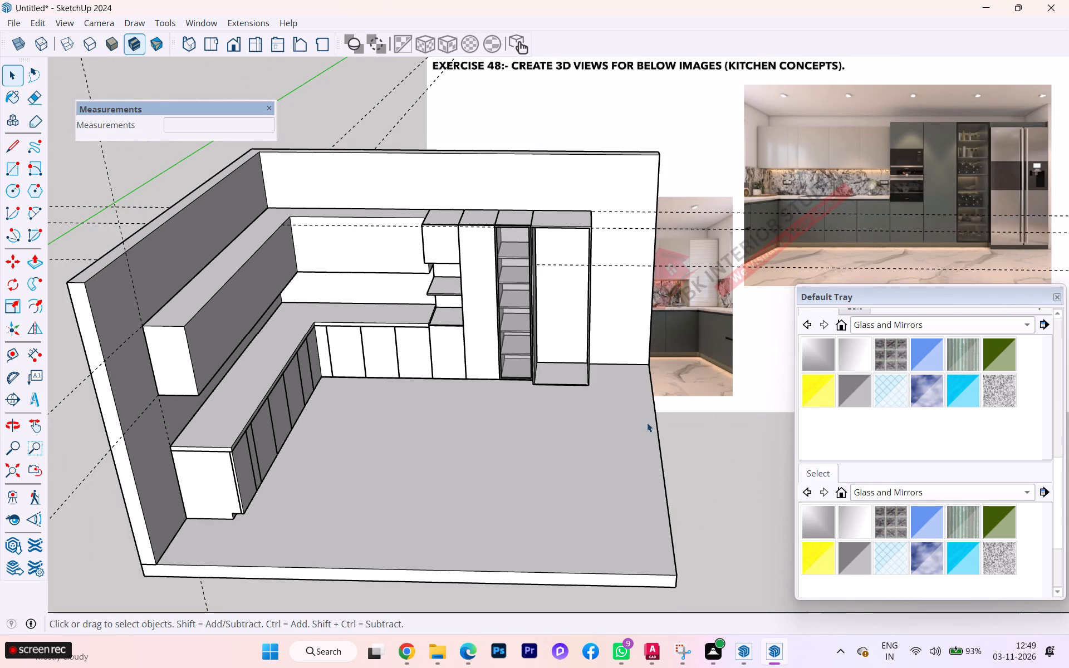
{"action": "double_click", "coordinate": [712, 480]}
{"action": "scroll", "coordinate": [516, 276], "scroll_direction": "up", "scroll_amount": 3}
{"action": "scroll", "coordinate": [515, 271], "scroll_direction": "down", "scroll_amount": 1}
{"action": "scroll", "coordinate": [515, 271], "scroll_direction": "up", "scroll_amount": 9}
{"action": "scroll", "coordinate": [406, 224], "scroll_direction": "up", "scroll_amount": 1}
{"action": "scroll", "coordinate": [324, 215], "scroll_direction": "down", "scroll_amount": 2}
{"action": "middle_click_drag", "start_coordinate": [320, 215], "coordinate": [465, 178]}
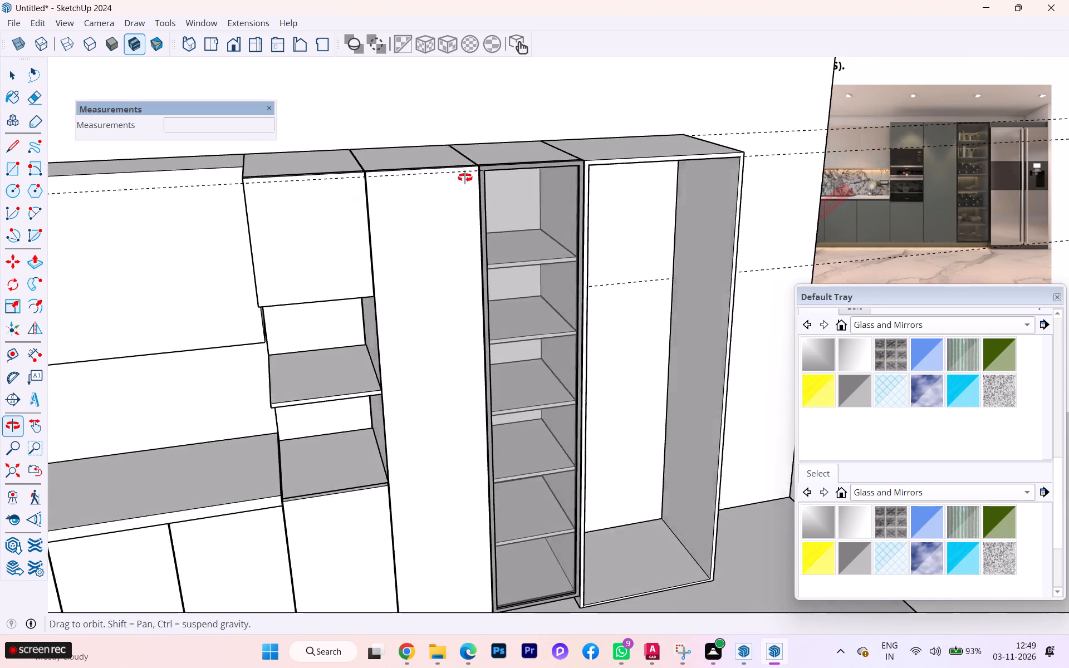
{"action": "middle_click_drag", "start_coordinate": [465, 178], "coordinate": [236, 181]}
{"action": "scroll", "coordinate": [264, 209], "scroll_direction": "up", "scroll_amount": 3}
{"action": "scroll", "coordinate": [265, 209], "scroll_direction": "down", "scroll_amount": 2}
{"action": "scroll", "coordinate": [265, 209], "scroll_direction": "up", "scroll_amount": 1}
{"action": "scroll", "coordinate": [248, 225], "scroll_direction": "down", "scroll_amount": 1}
{"action": "scroll", "coordinate": [248, 226], "scroll_direction": "up", "scroll_amount": 2}
{"action": "scroll", "coordinate": [247, 229], "scroll_direction": "down", "scroll_amount": 2}
{"action": "middle_click_drag", "start_coordinate": [261, 230], "coordinate": [532, 308]}
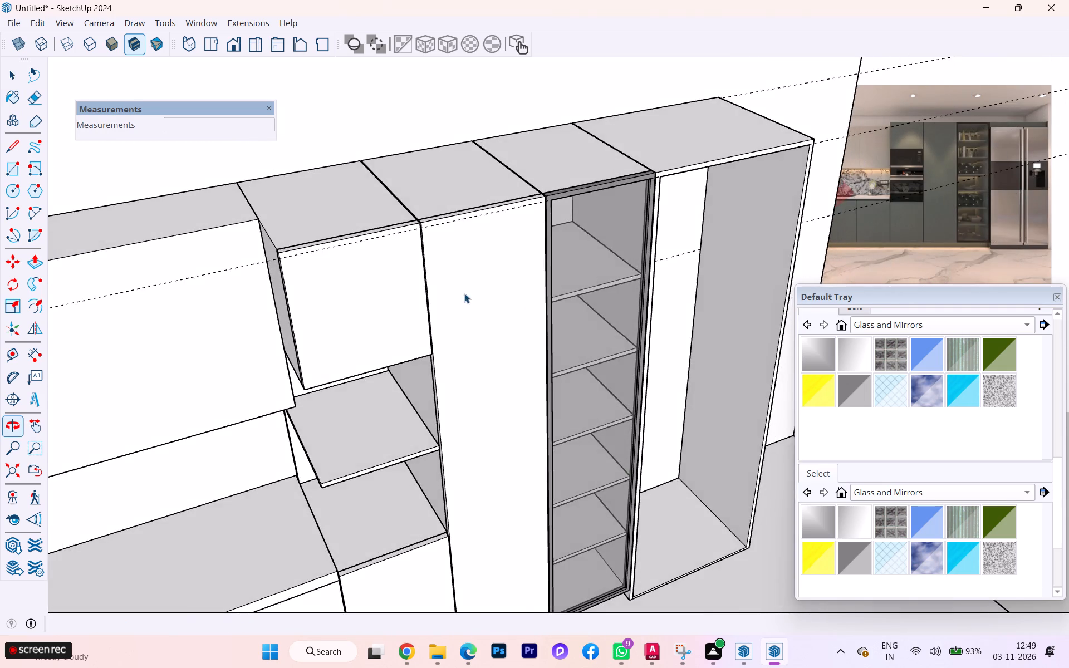
{"action": "scroll", "coordinate": [186, 189], "scroll_direction": "up", "scroll_amount": 5}
{"action": "scroll", "coordinate": [337, 229], "scroll_direction": "up", "scroll_amount": 1}
{"action": "scroll", "coordinate": [349, 234], "scroll_direction": "down", "scroll_amount": 1}
{"action": "scroll", "coordinate": [355, 238], "scroll_direction": "up", "scroll_amount": 3}
Insert the Click-Change 2 kitchen equipment oven at the front corner of the shelf beneath the tall unit's upper cabinet.
{"action": "right_click", "coordinate": [609, 46]}
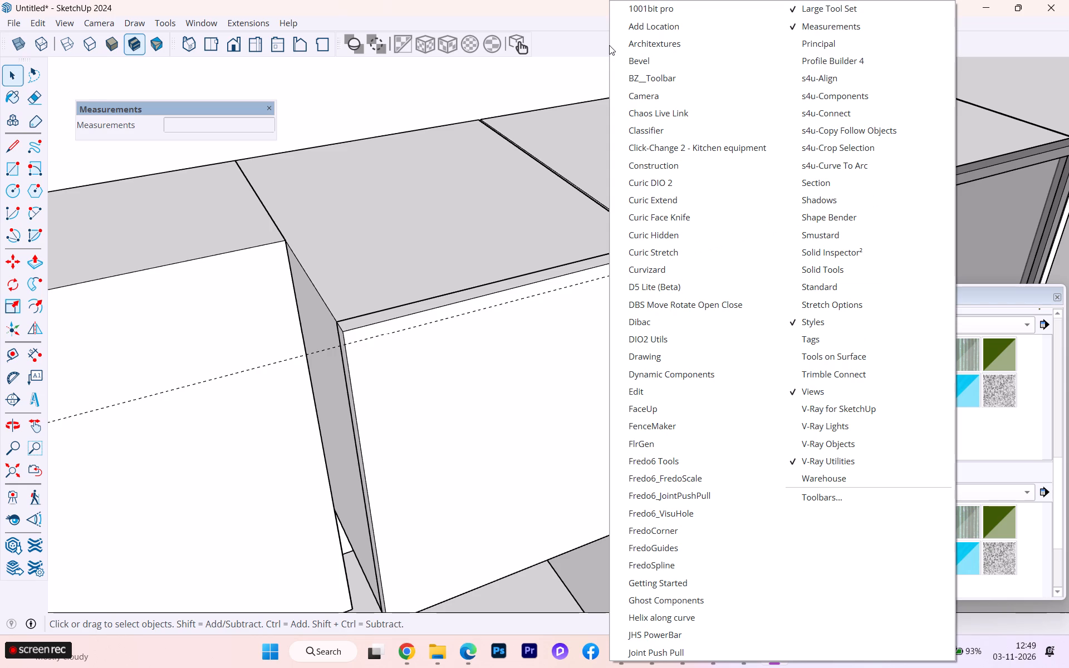
{"action": "left_click", "coordinate": [705, 145]}
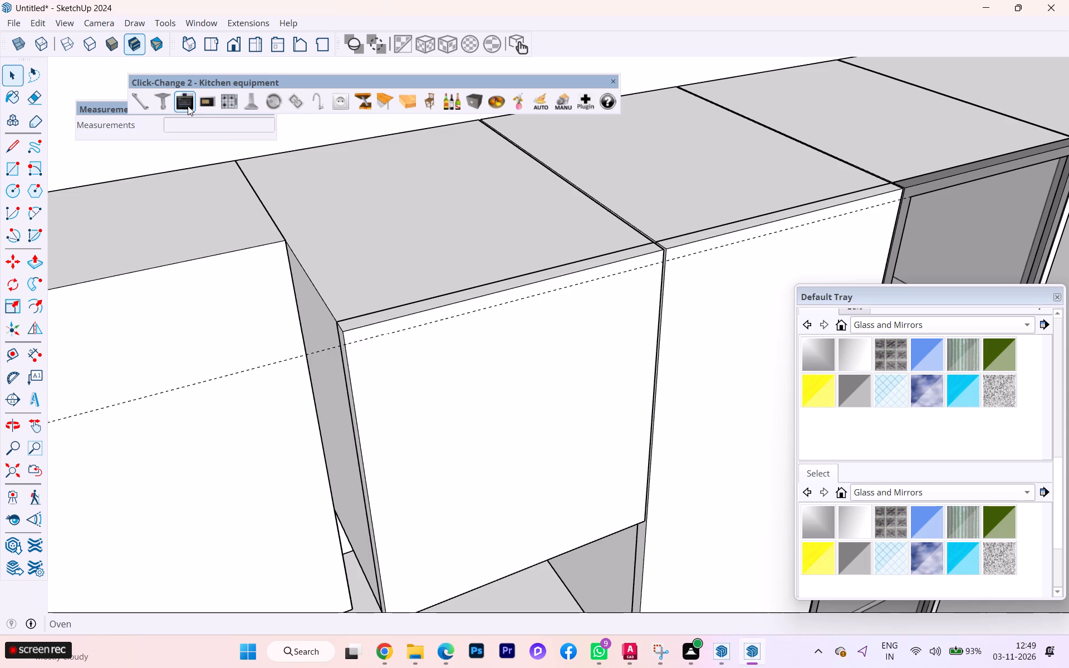
{"action": "left_click", "coordinate": [188, 106]}
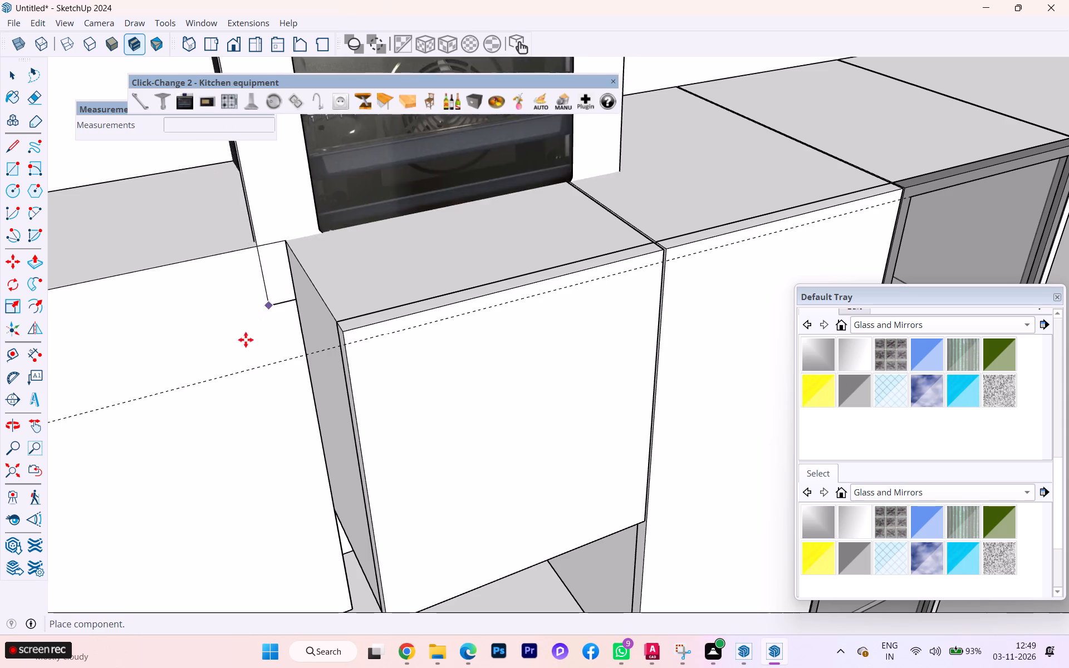
{"action": "scroll", "coordinate": [218, 308], "scroll_direction": "down", "scroll_amount": 3}
{"action": "scroll", "coordinate": [217, 307], "scroll_direction": "up", "scroll_amount": 2}
{"action": "scroll", "coordinate": [216, 307], "scroll_direction": "down", "scroll_amount": 3}
{"action": "scroll", "coordinate": [195, 222], "scroll_direction": "down", "scroll_amount": 1}
{"action": "scroll", "coordinate": [194, 220], "scroll_direction": "up", "scroll_amount": 1}
{"action": "scroll", "coordinate": [193, 219], "scroll_direction": "down", "scroll_amount": 2}
{"action": "scroll", "coordinate": [191, 217], "scroll_direction": "up", "scroll_amount": 1}
{"action": "scroll", "coordinate": [190, 217], "scroll_direction": "down", "scroll_amount": 2}
{"action": "scroll", "coordinate": [190, 216], "scroll_direction": "up", "scroll_amount": 2}
{"action": "scroll", "coordinate": [195, 221], "scroll_direction": "down", "scroll_amount": 3}
{"action": "scroll", "coordinate": [198, 229], "scroll_direction": "up", "scroll_amount": 3}
{"action": "scroll", "coordinate": [199, 231], "scroll_direction": "down", "scroll_amount": 1}
{"action": "scroll", "coordinate": [296, 446], "scroll_direction": "up", "scroll_amount": 1}
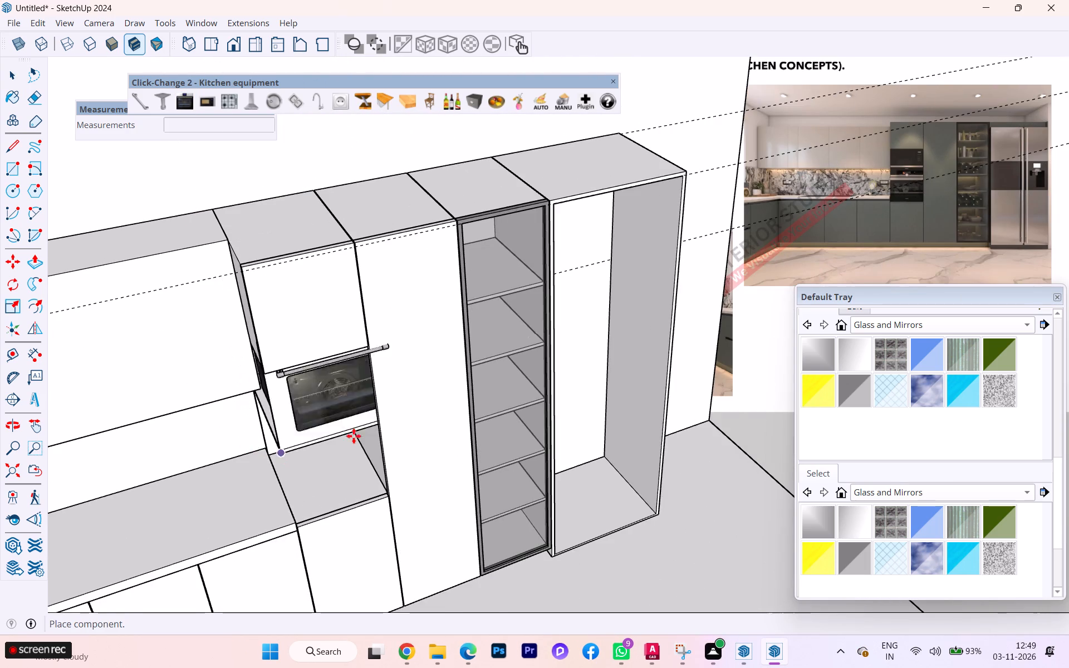
{"action": "scroll", "coordinate": [354, 436], "scroll_direction": "up", "scroll_amount": 1}
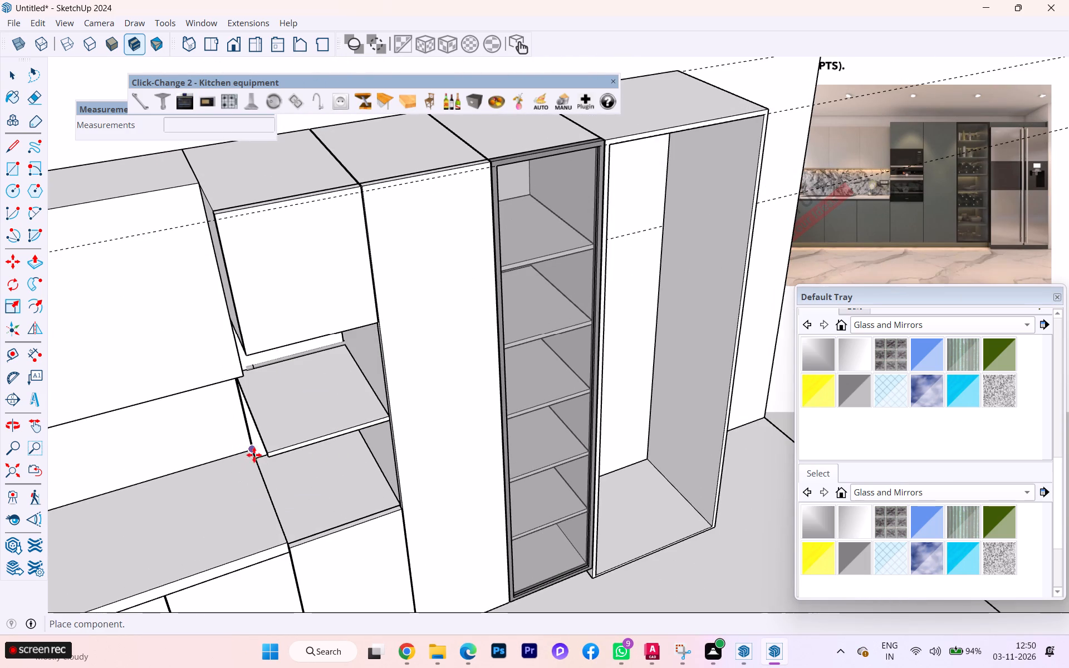
{"action": "left_click", "coordinate": [265, 453]}
Scale the oven uniformly by 0.75 to bring it down to the niche's size.
{"action": "scroll", "coordinate": [273, 323], "scroll_direction": "up", "scroll_amount": 7}
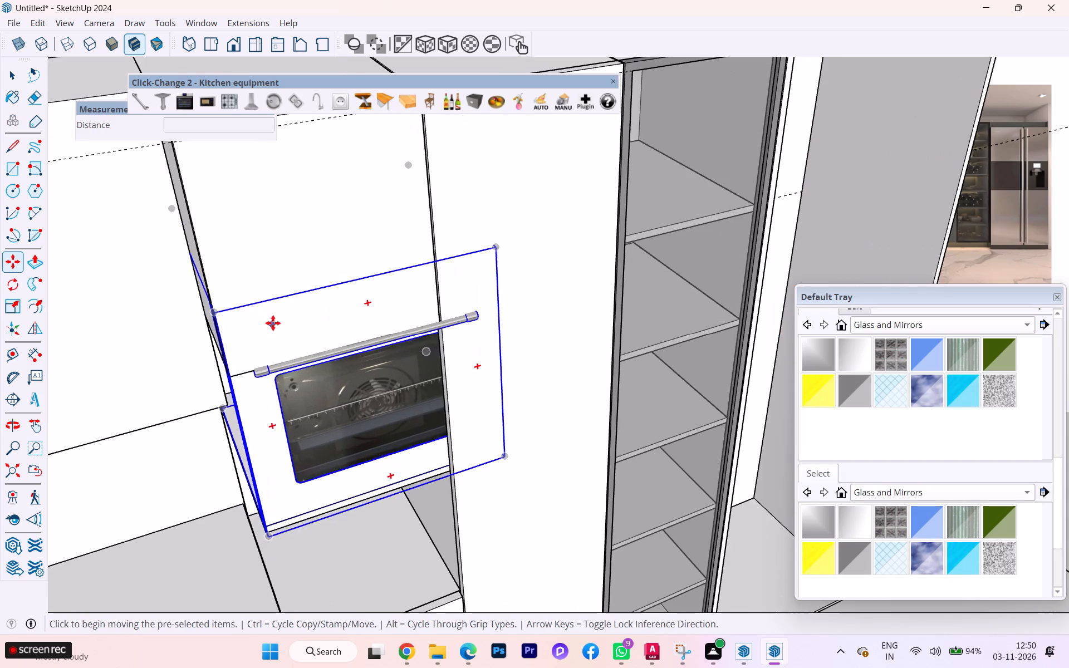
{"action": "scroll", "coordinate": [286, 380], "scroll_direction": "up", "scroll_amount": 6}
{"action": "scroll", "coordinate": [295, 409], "scroll_direction": "down", "scroll_amount": 1}
{"action": "middle_click_drag", "start_coordinate": [292, 402], "coordinate": [224, 253]}
{"action": "scroll", "coordinate": [235, 286], "scroll_direction": "down", "scroll_amount": 1}
{"action": "scroll", "coordinate": [296, 334], "scroll_direction": "down", "scroll_amount": 6}
{"action": "scroll", "coordinate": [300, 342], "scroll_direction": "up", "scroll_amount": 8}
{"action": "scroll", "coordinate": [300, 343], "scroll_direction": "down", "scroll_amount": 1}
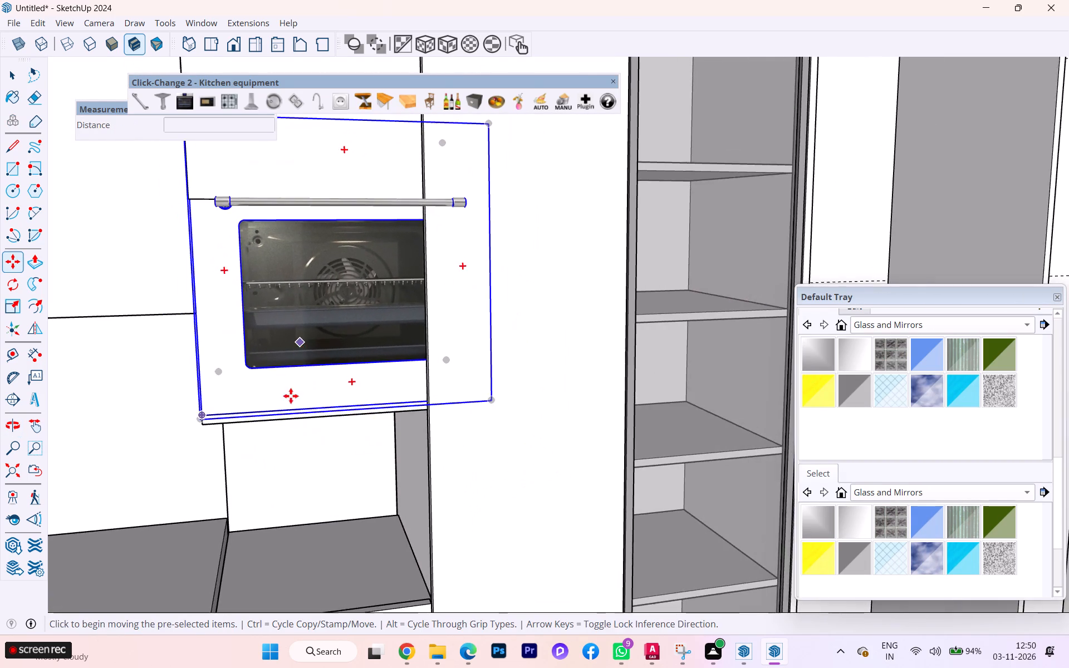
{"action": "scroll", "coordinate": [263, 422], "scroll_direction": "down", "scroll_amount": 5}
{"action": "scroll", "coordinate": [249, 423], "scroll_direction": "up", "scroll_amount": 4}
{"action": "scroll", "coordinate": [249, 423], "scroll_direction": "down", "scroll_amount": 3}
{"action": "key", "text": "s"}
{"action": "scroll", "coordinate": [389, 276], "scroll_direction": "up", "scroll_amount": 4}
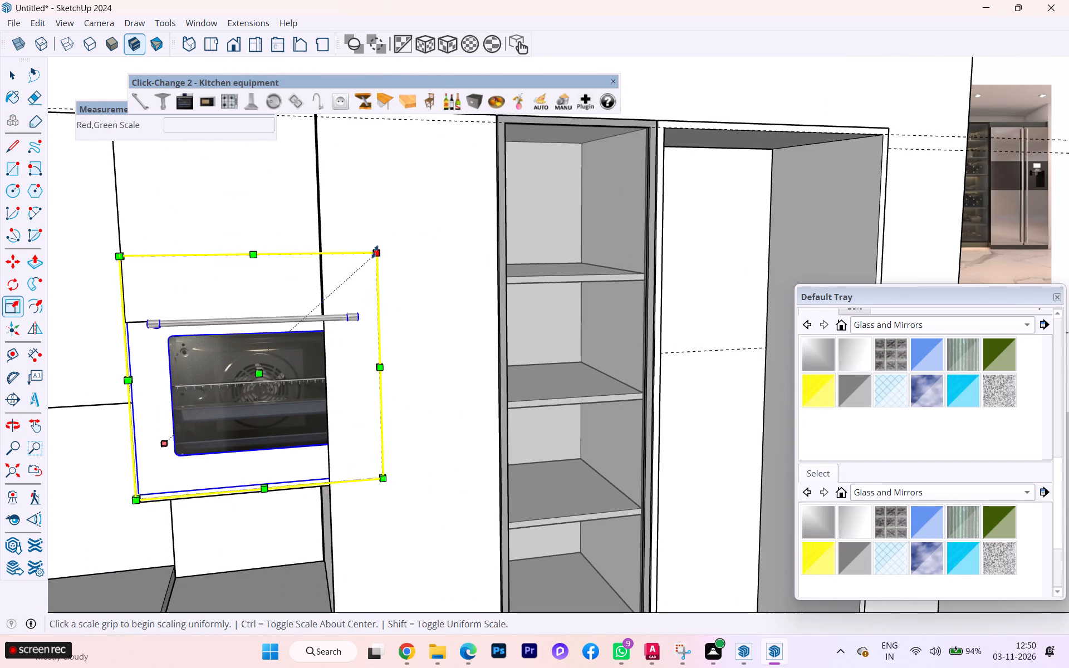
{"action": "left_click", "coordinate": [376, 249]}
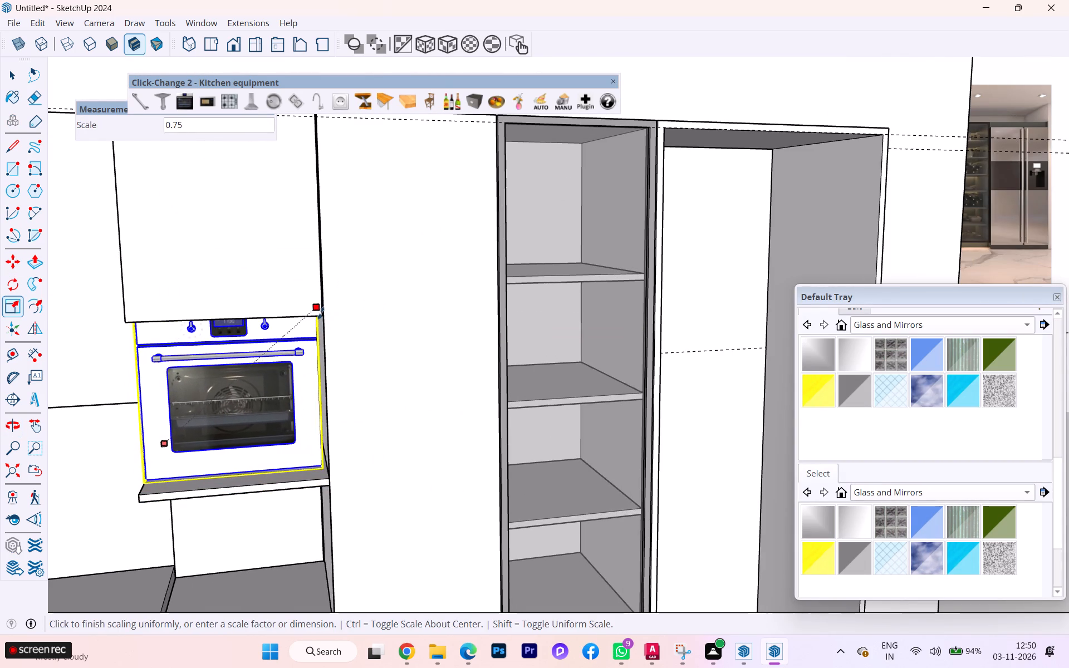
{"action": "left_click", "coordinate": [325, 311]}
Display the hidden back edges and scale the oven's height by about 0.97 to fit below the upper cabinet.
{"action": "scroll", "coordinate": [200, 345], "scroll_direction": "down", "scroll_amount": 1}
{"action": "scroll", "coordinate": [200, 345], "scroll_direction": "up", "scroll_amount": 4}
{"action": "scroll", "coordinate": [199, 345], "scroll_direction": "down", "scroll_amount": 2}
{"action": "middle_click_drag", "start_coordinate": [222, 325], "coordinate": [297, 288]}
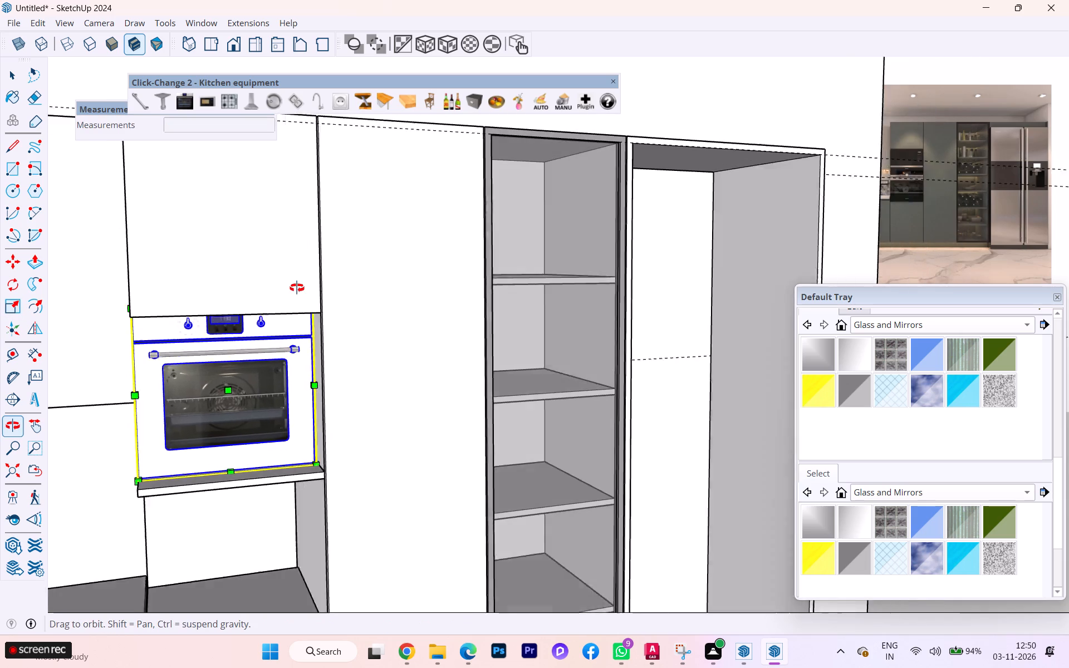
{"action": "middle_click_drag", "start_coordinate": [297, 288], "coordinate": [379, 312]}
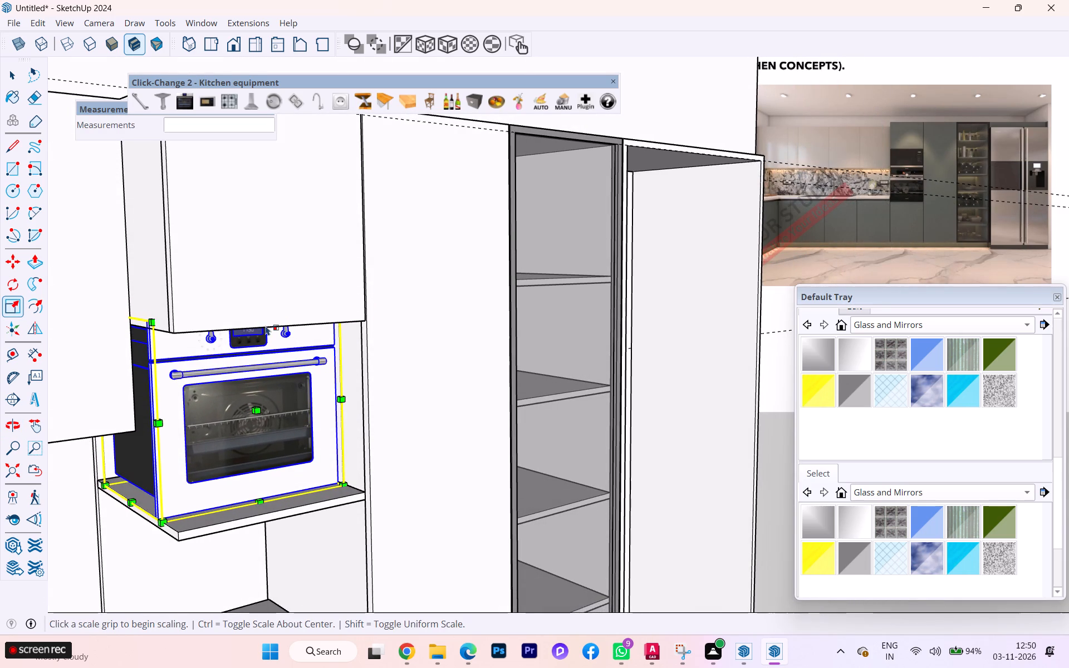
{"action": "key", "text": "k"}
{"action": "scroll", "coordinate": [210, 291], "scroll_direction": "up", "scroll_amount": 4}
{"action": "left_click", "coordinate": [216, 319]}
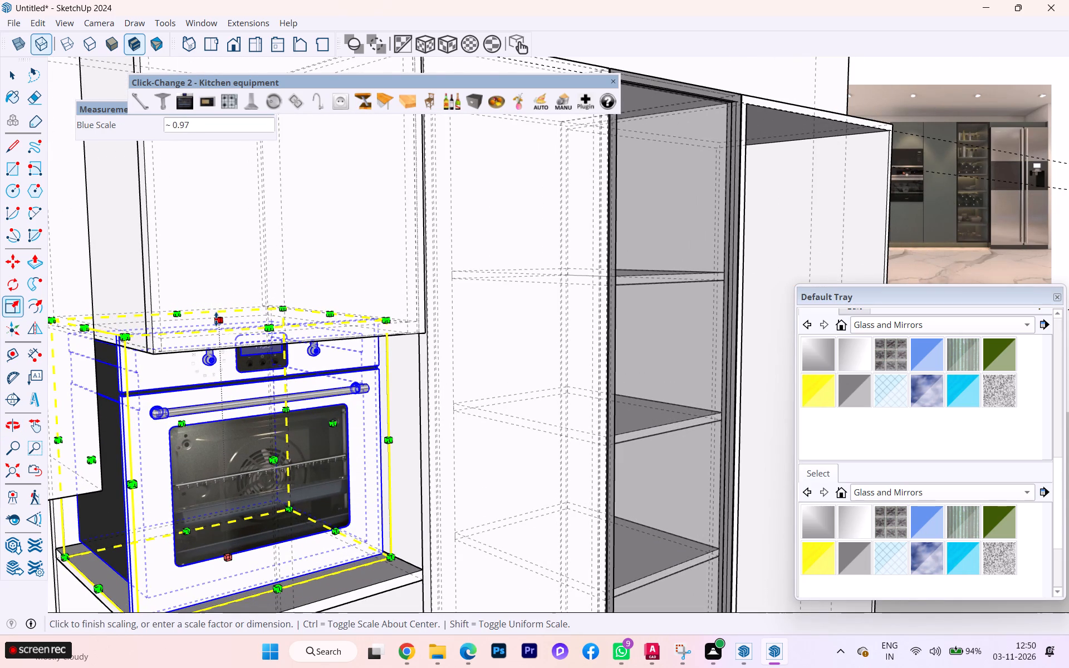
{"action": "left_click", "coordinate": [210, 352]}
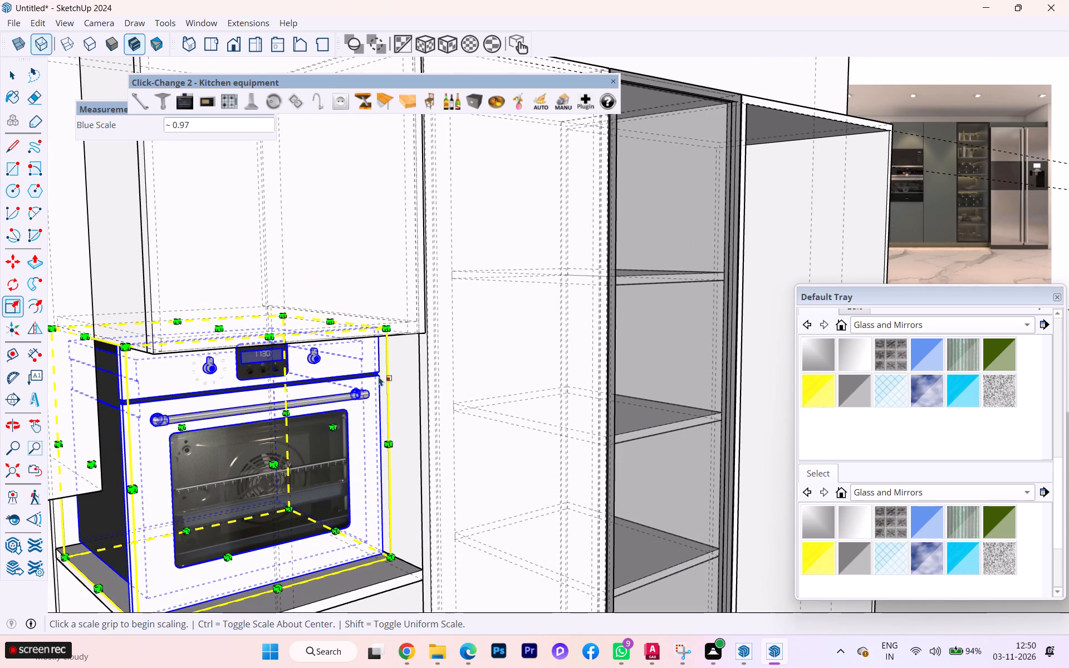
Scale the oven's depth by about 1.29 to bring its front forward to the upper cabinet's front.
{"action": "scroll", "coordinate": [386, 432], "scroll_direction": "down", "scroll_amount": 2}
{"action": "scroll", "coordinate": [388, 431], "scroll_direction": "up", "scroll_amount": 4}
{"action": "scroll", "coordinate": [388, 431], "scroll_direction": "down", "scroll_amount": 1}
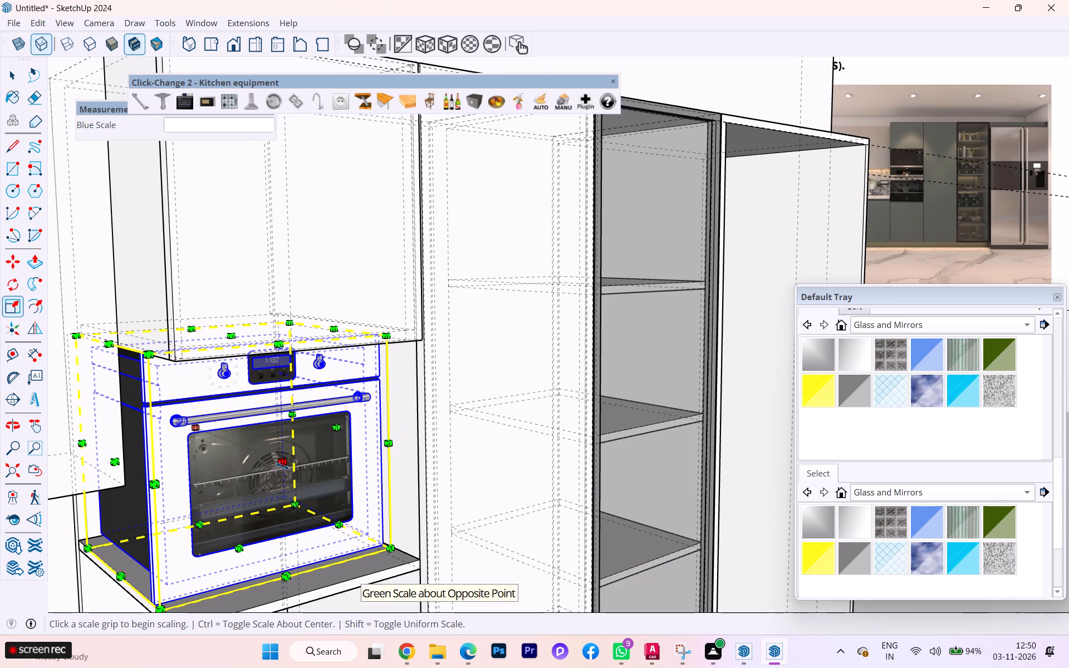
{"action": "left_click", "coordinate": [283, 466]}
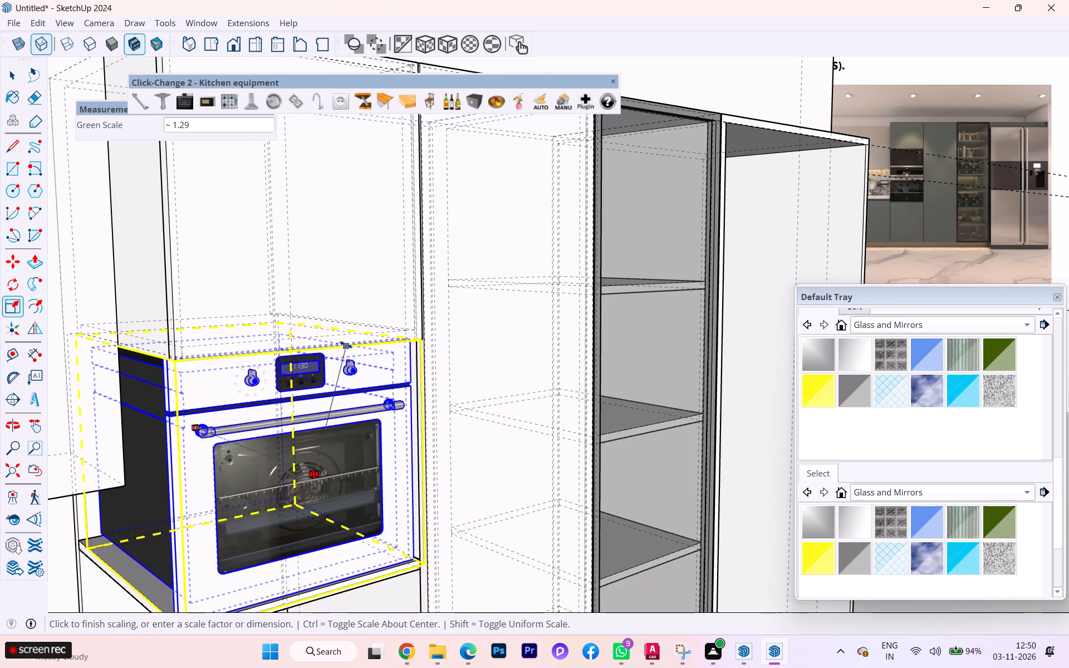
{"action": "left_click", "coordinate": [346, 345]}
Scale the oven's width at its exposed side by 1.12, and again by about 0.89 to meet the upper cabinet's side.
{"action": "scroll", "coordinate": [430, 397], "scroll_direction": "down", "scroll_amount": 1}
{"action": "scroll", "coordinate": [429, 397], "scroll_direction": "up", "scroll_amount": 2}
{"action": "scroll", "coordinate": [421, 395], "scroll_direction": "down", "scroll_amount": 3}
{"action": "scroll", "coordinate": [409, 392], "scroll_direction": "up", "scroll_amount": 1}
{"action": "middle_click_drag", "start_coordinate": [396, 388], "coordinate": [320, 402]}
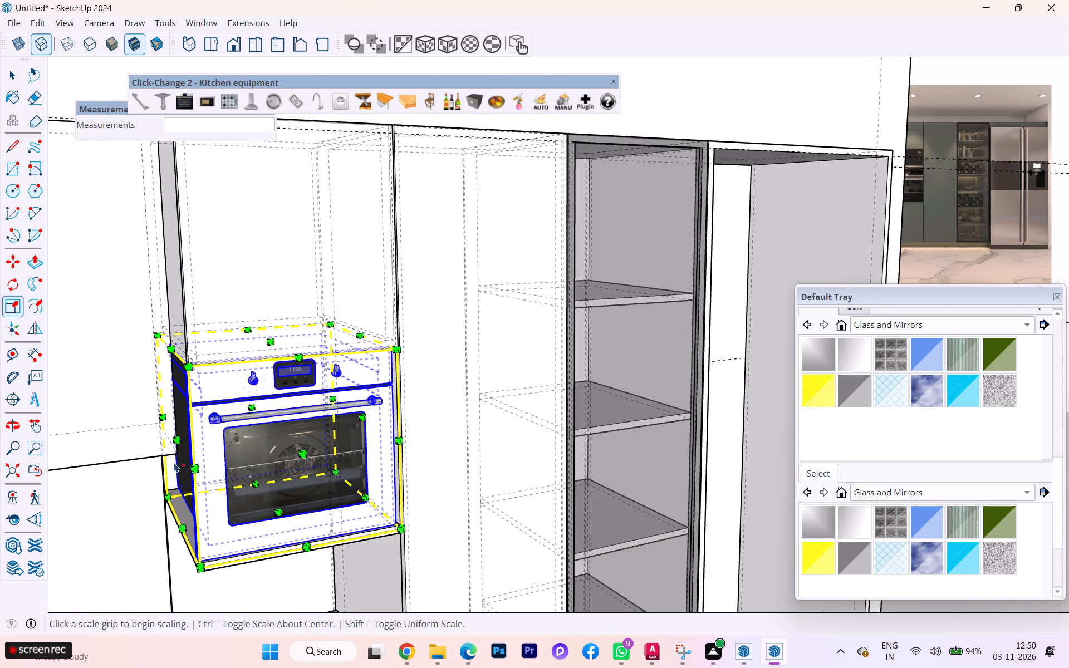
{"action": "left_click", "coordinate": [177, 440]}
{"action": "left_click", "coordinate": [150, 421]}
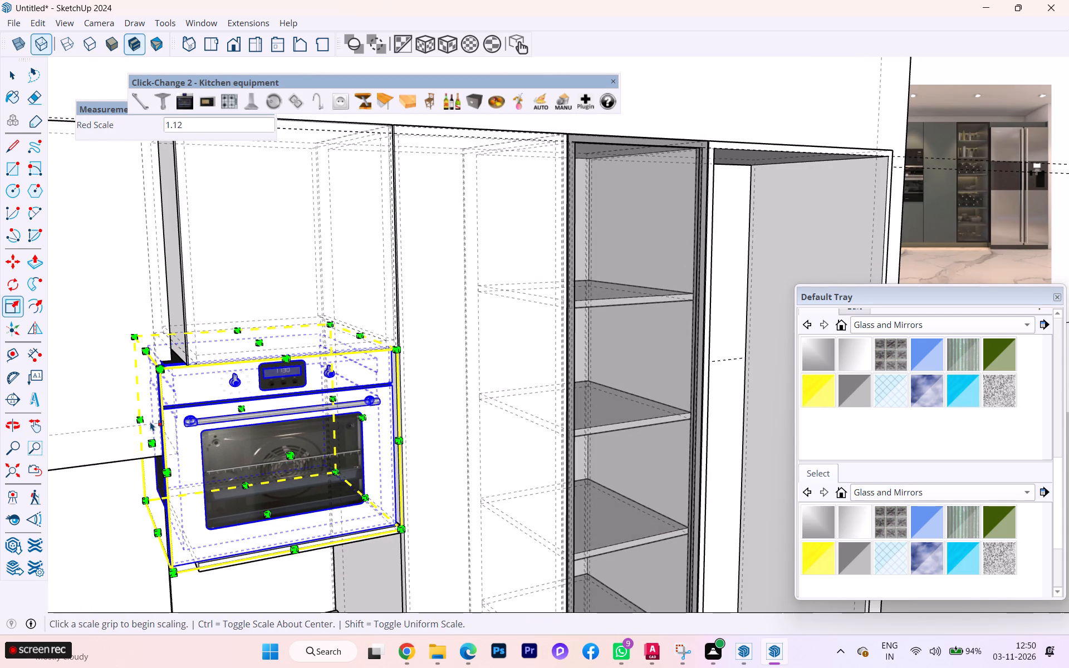
{"action": "left_click", "coordinate": [147, 439]}
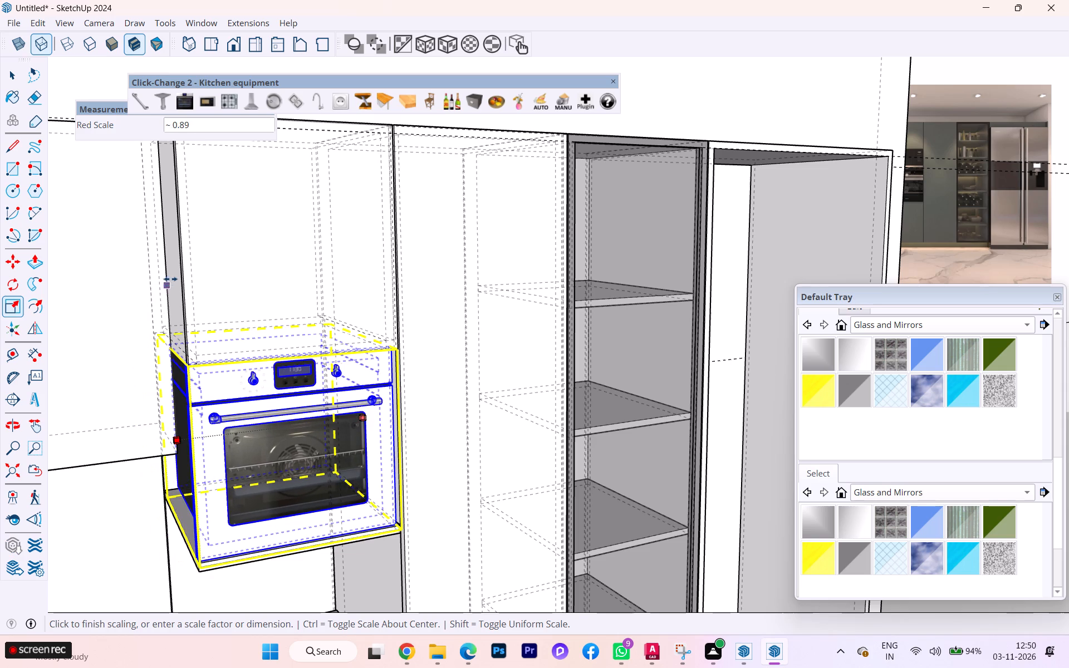
{"action": "left_click", "coordinate": [170, 276]}
Scale the oven's width by about 1.02 towards the adjoining tall panel's edge.
{"action": "scroll", "coordinate": [237, 360], "scroll_direction": "up", "scroll_amount": 1}
{"action": "scroll", "coordinate": [239, 362], "scroll_direction": "down", "scroll_amount": 3}
{"action": "scroll", "coordinate": [244, 369], "scroll_direction": "up", "scroll_amount": 1}
{"action": "scroll", "coordinate": [245, 369], "scroll_direction": "down", "scroll_amount": 3}
{"action": "middle_click_drag", "start_coordinate": [253, 378], "coordinate": [136, 402]}
{"action": "scroll", "coordinate": [264, 345], "scroll_direction": "up", "scroll_amount": 10}
{"action": "scroll", "coordinate": [271, 326], "scroll_direction": "down", "scroll_amount": 2}
{"action": "middle_click_drag", "start_coordinate": [274, 332], "coordinate": [304, 313]}
{"action": "left_click", "coordinate": [415, 443]}
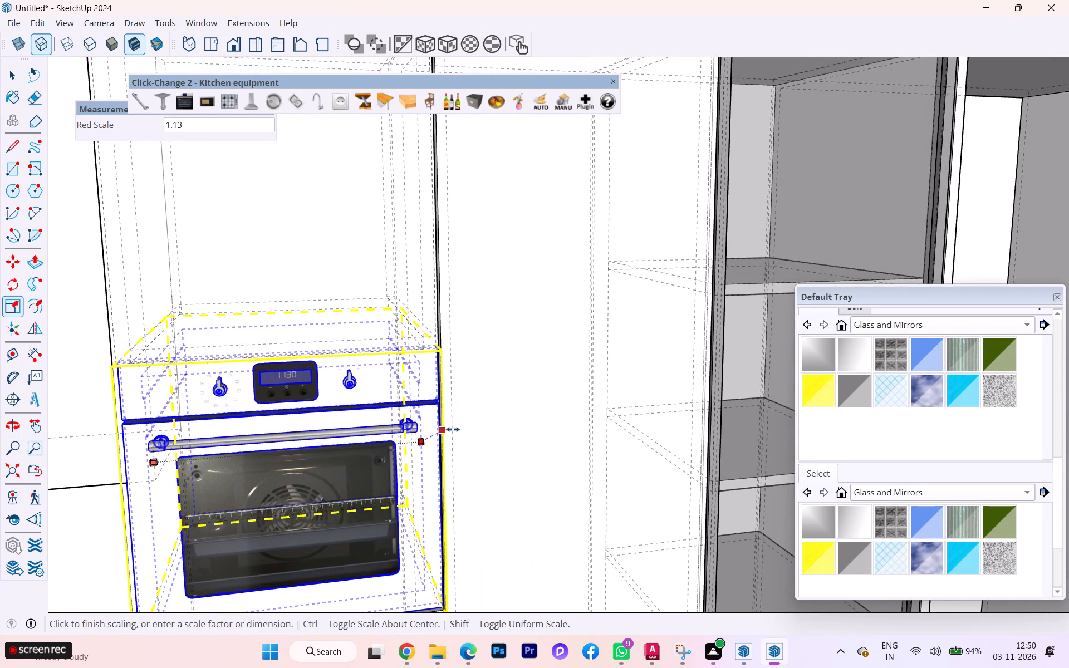
{"action": "left_click", "coordinate": [442, 249]}
Refine the oven's width by about 0.99 to match the upper front panel's edge, and deselect the oven.
{"action": "scroll", "coordinate": [377, 345], "scroll_direction": "down", "scroll_amount": 4}
{"action": "scroll", "coordinate": [379, 356], "scroll_direction": "up", "scroll_amount": 1}
{"action": "scroll", "coordinate": [426, 311], "scroll_direction": "up", "scroll_amount": 5}
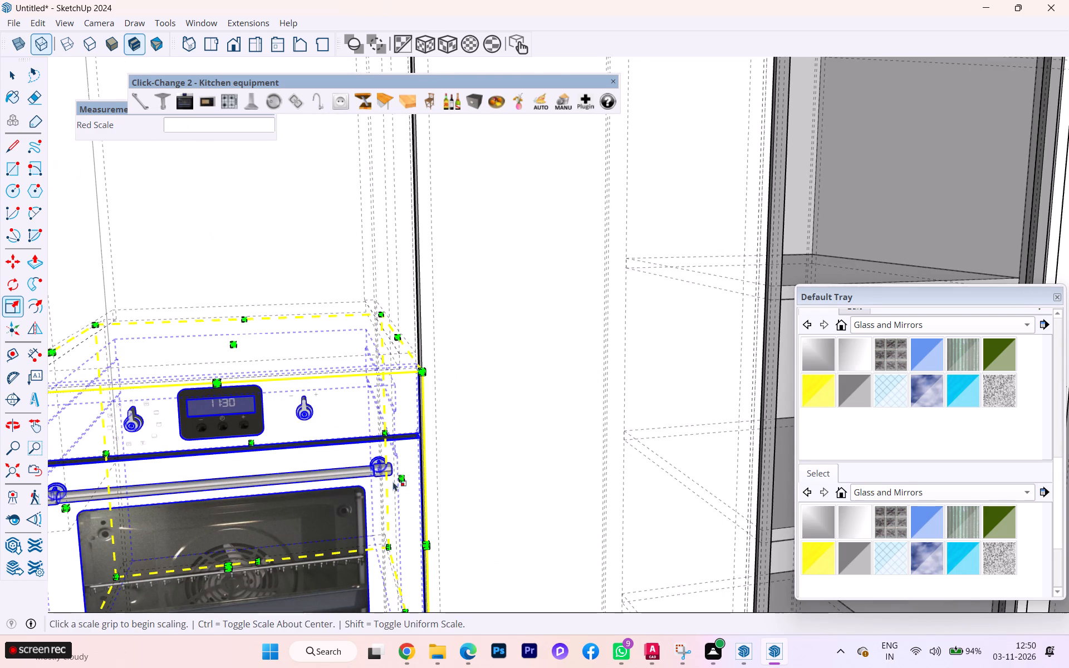
{"action": "left_click", "coordinate": [400, 478]}
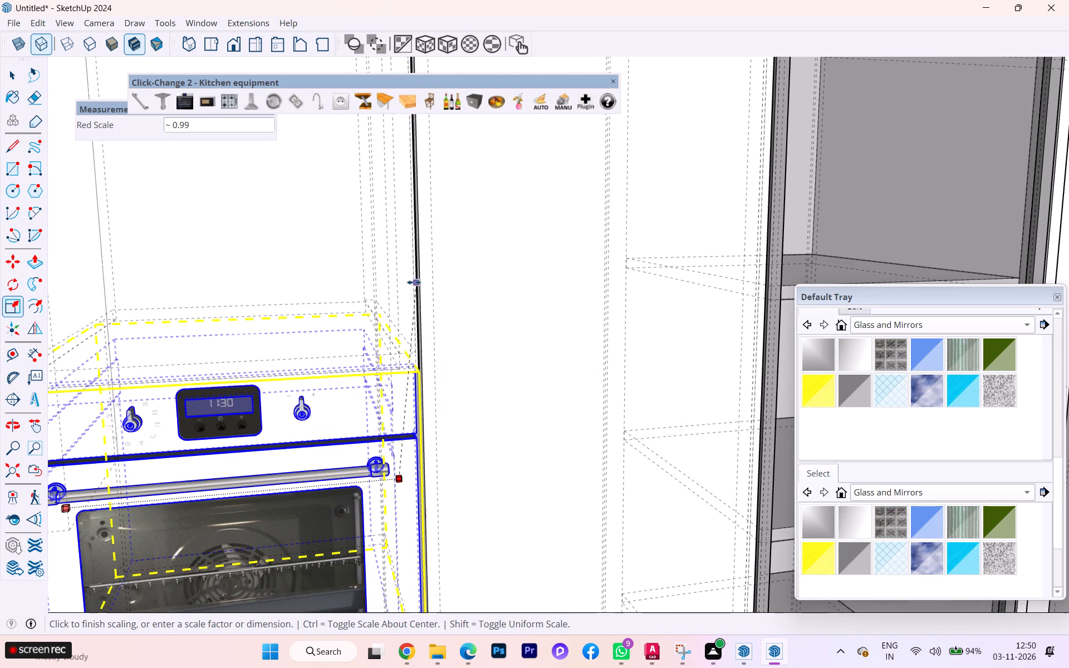
{"action": "scroll", "coordinate": [418, 262], "scroll_direction": "up", "scroll_amount": 1}
{"action": "scroll", "coordinate": [418, 262], "scroll_direction": "down", "scroll_amount": 1}
{"action": "scroll", "coordinate": [418, 262], "scroll_direction": "up", "scroll_amount": 2}
{"action": "scroll", "coordinate": [418, 262], "scroll_direction": "down", "scroll_amount": 1}
{"action": "scroll", "coordinate": [418, 262], "scroll_direction": "up", "scroll_amount": 2}
{"action": "scroll", "coordinate": [418, 262], "scroll_direction": "down", "scroll_amount": 1}
{"action": "scroll", "coordinate": [418, 261], "scroll_direction": "up", "scroll_amount": 2}
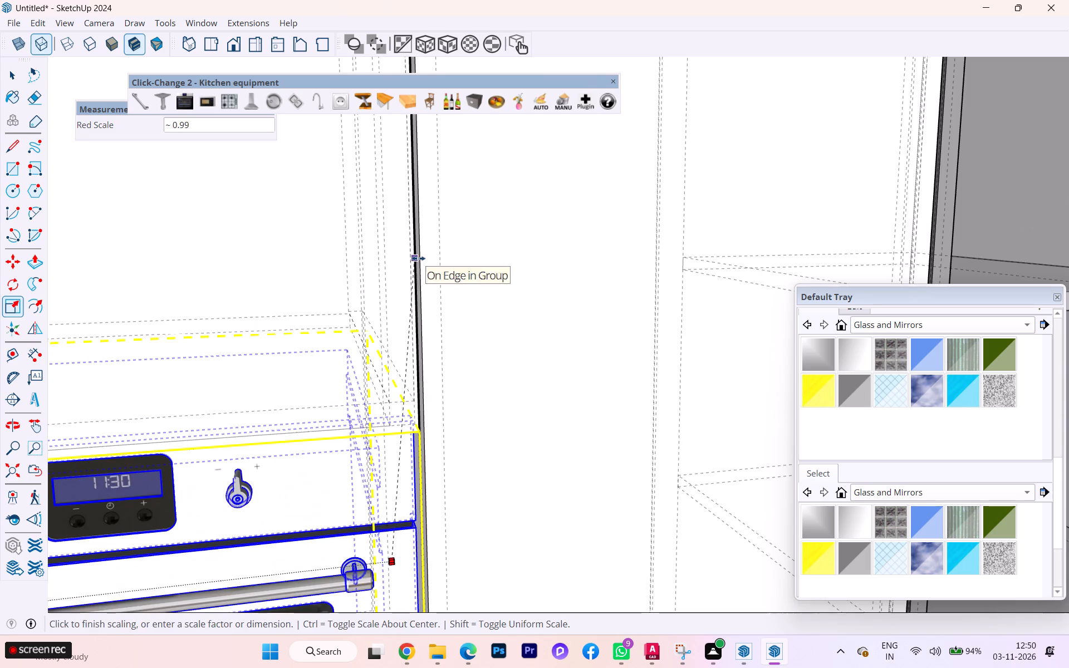
{"action": "left_click", "coordinate": [418, 258]}
{"action": "scroll", "coordinate": [376, 231], "scroll_direction": "down", "scroll_amount": 10}
{"action": "left_click", "coordinate": [16, 72]}
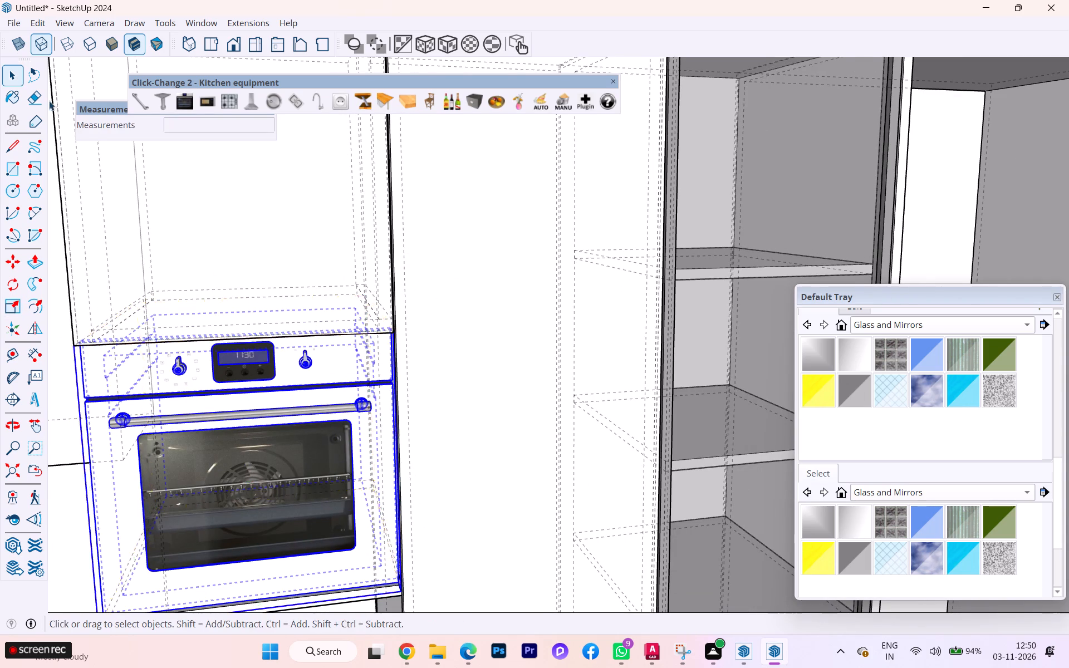
{"action": "scroll", "coordinate": [249, 240], "scroll_direction": "down", "scroll_amount": 7}
{"action": "scroll", "coordinate": [276, 244], "scroll_direction": "up", "scroll_amount": 1}
{"action": "scroll", "coordinate": [278, 244], "scroll_direction": "down", "scroll_amount": 3}
{"action": "scroll", "coordinate": [509, 361], "scroll_direction": "up", "scroll_amount": 2}
{"action": "scroll", "coordinate": [509, 361], "scroll_direction": "down", "scroll_amount": 4}
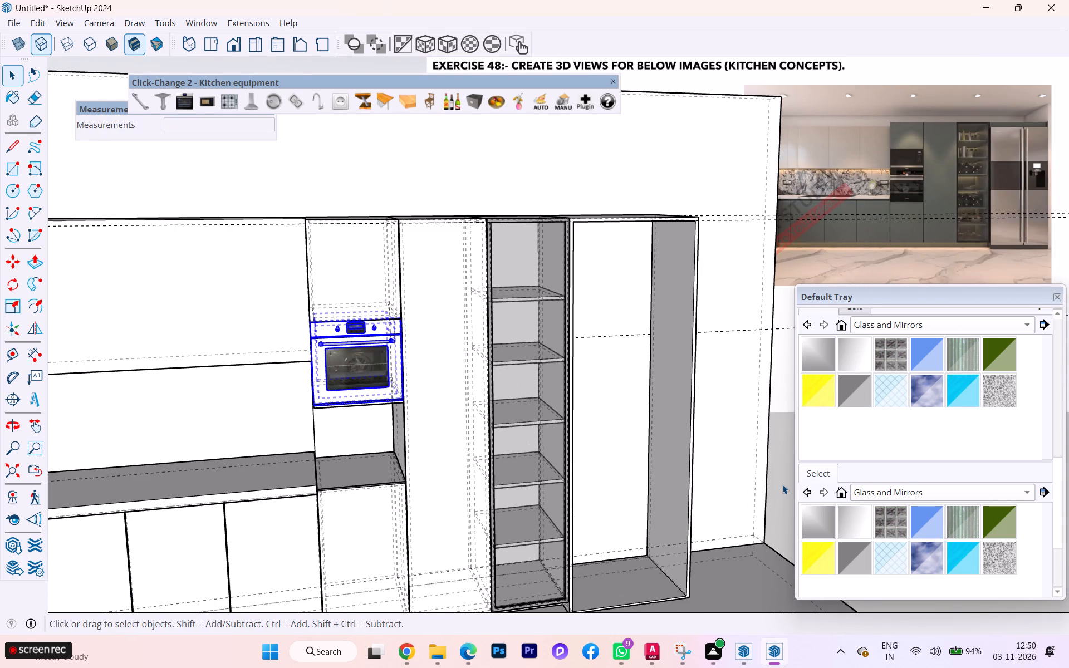
{"action": "left_click", "coordinate": [782, 484]}
Hide the back edges and examine the oven's fit in the niche from the front, side and below.
{"action": "scroll", "coordinate": [427, 384], "scroll_direction": "up", "scroll_amount": 5}
{"action": "scroll", "coordinate": [333, 281], "scroll_direction": "up", "scroll_amount": 4}
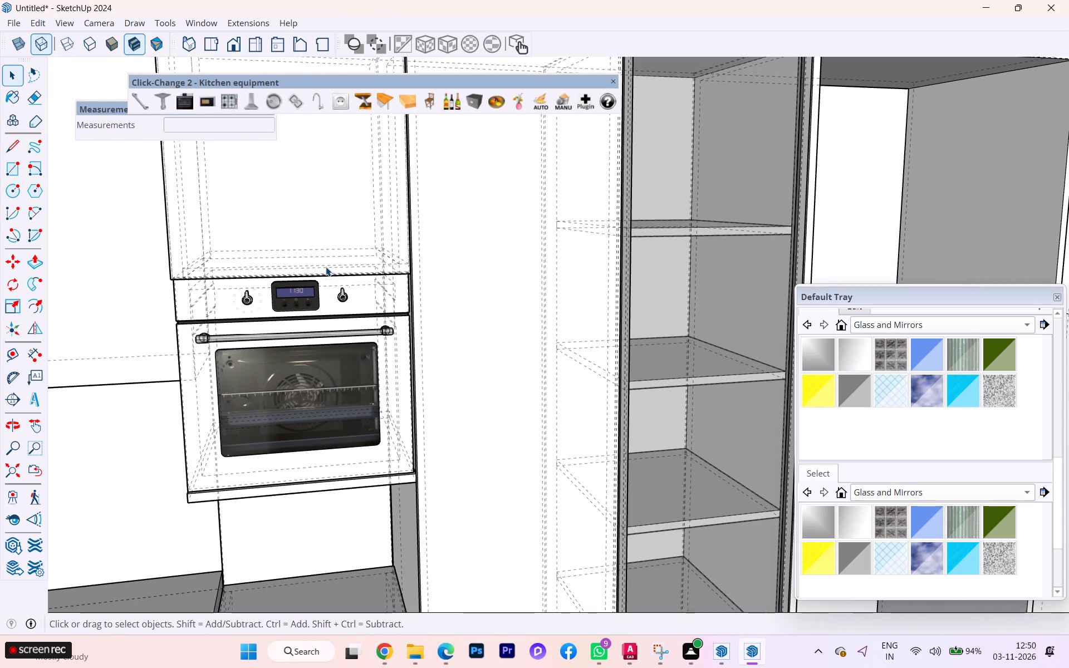
{"action": "key", "text": "k"}
{"action": "scroll", "coordinate": [239, 297], "scroll_direction": "up", "scroll_amount": 6}
{"action": "scroll", "coordinate": [315, 368], "scroll_direction": "down", "scroll_amount": 2}
{"action": "middle_click_drag", "start_coordinate": [320, 369], "coordinate": [535, 400]}
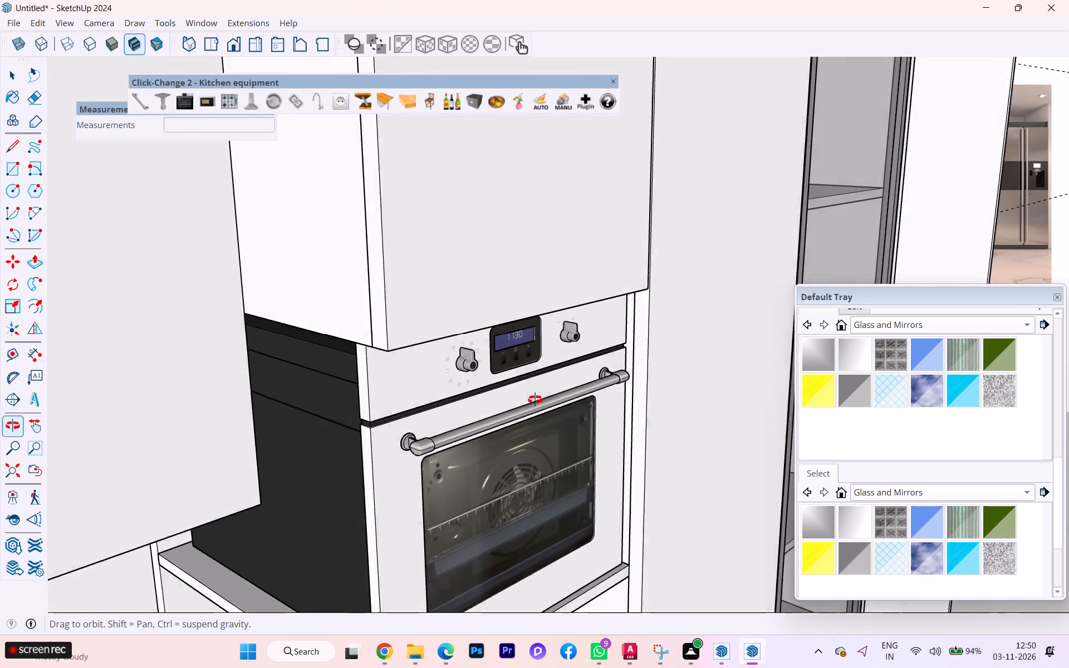
{"action": "middle_click_drag", "start_coordinate": [535, 400], "coordinate": [468, 270]}
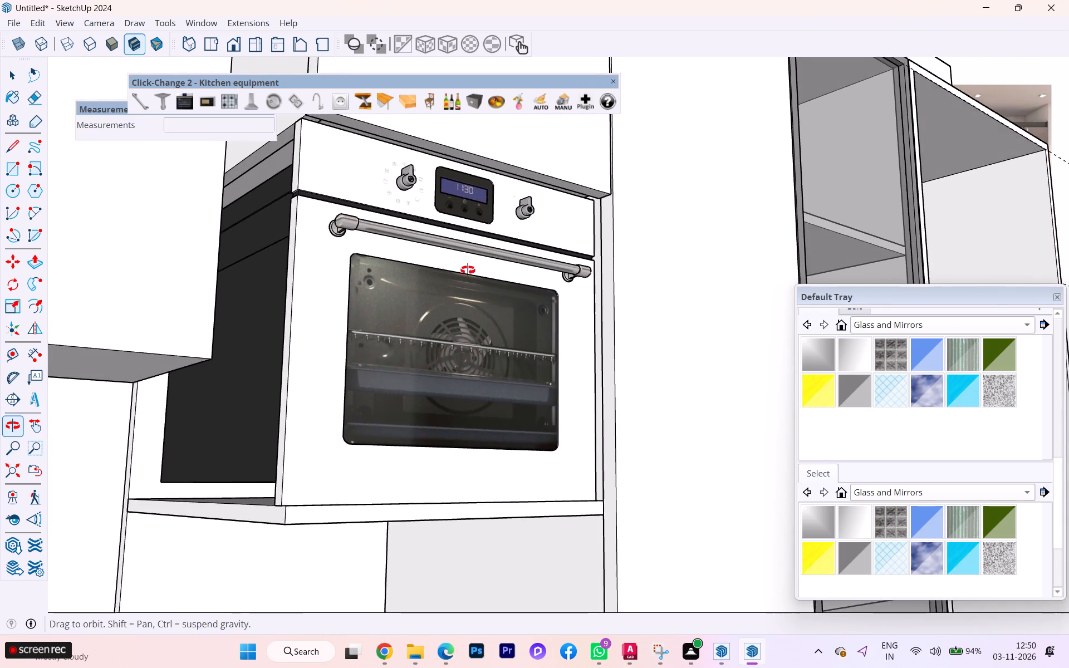
{"action": "middle_click_drag", "start_coordinate": [468, 270], "coordinate": [510, 275]}
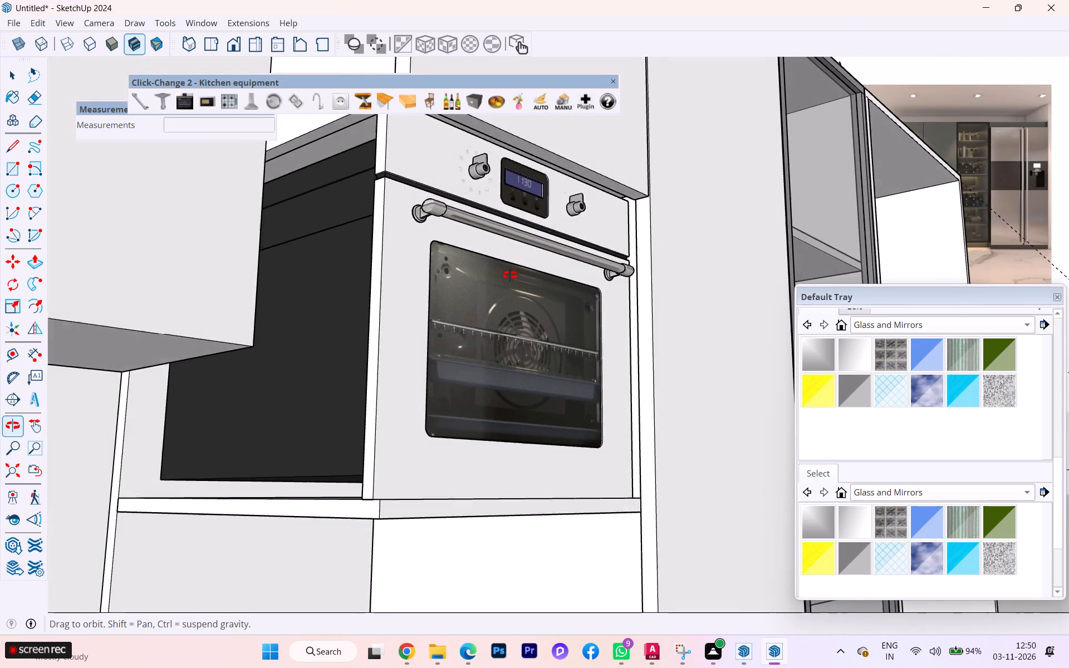
{"action": "middle_click_drag", "start_coordinate": [510, 275], "coordinate": [264, 323]}
Change the placed oven to the dark grey front variant.
{"action": "left_click", "coordinate": [398, 386]}
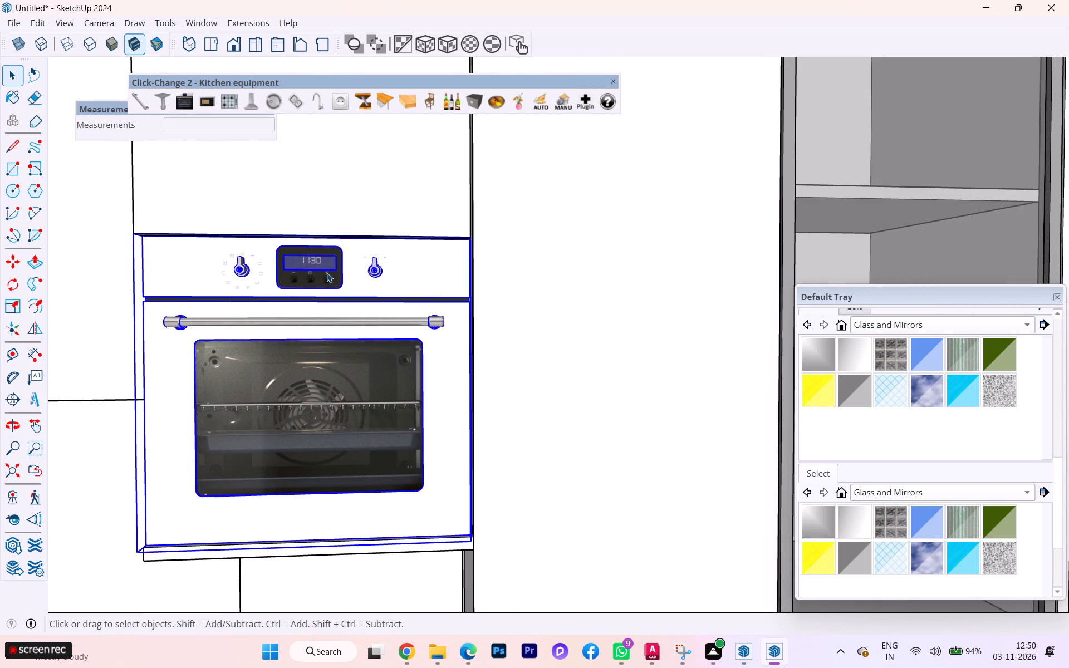
{"action": "left_click", "coordinate": [194, 99]}
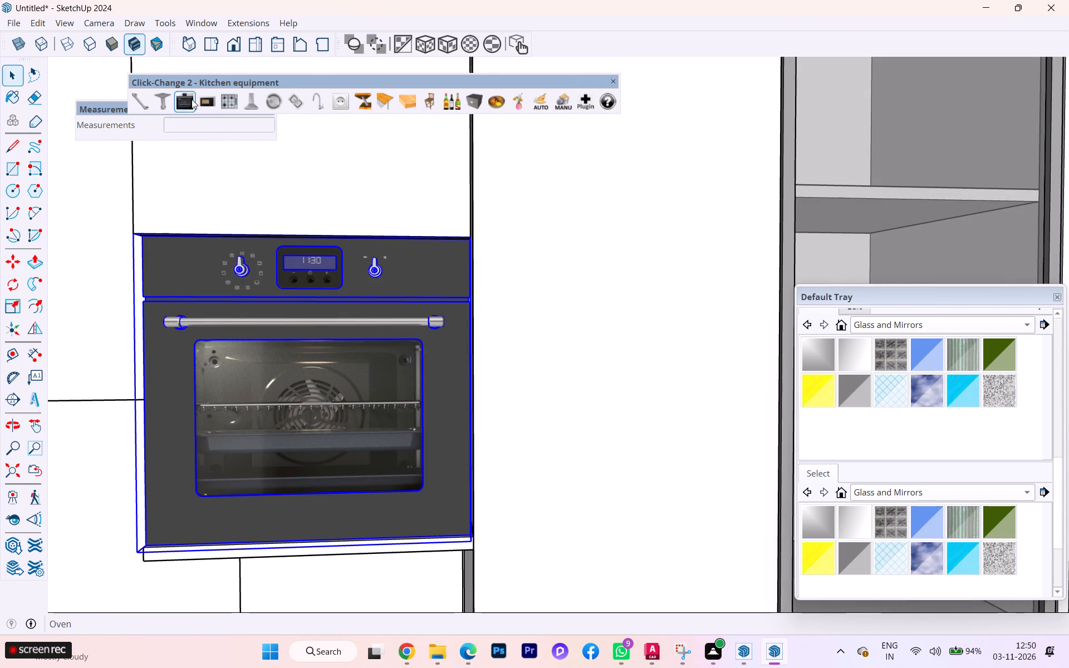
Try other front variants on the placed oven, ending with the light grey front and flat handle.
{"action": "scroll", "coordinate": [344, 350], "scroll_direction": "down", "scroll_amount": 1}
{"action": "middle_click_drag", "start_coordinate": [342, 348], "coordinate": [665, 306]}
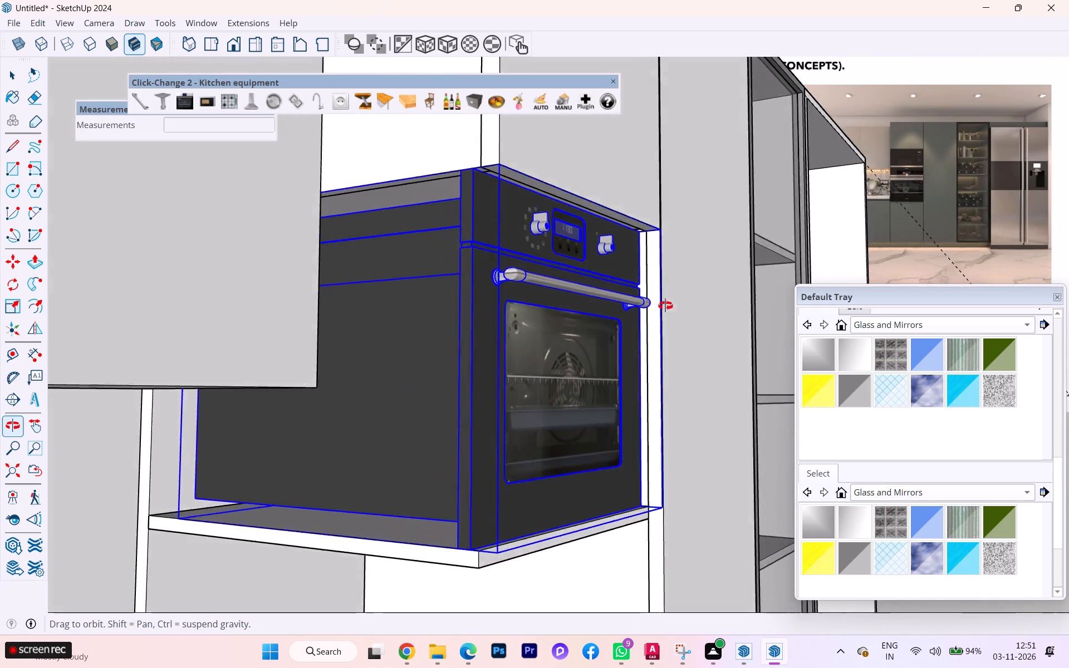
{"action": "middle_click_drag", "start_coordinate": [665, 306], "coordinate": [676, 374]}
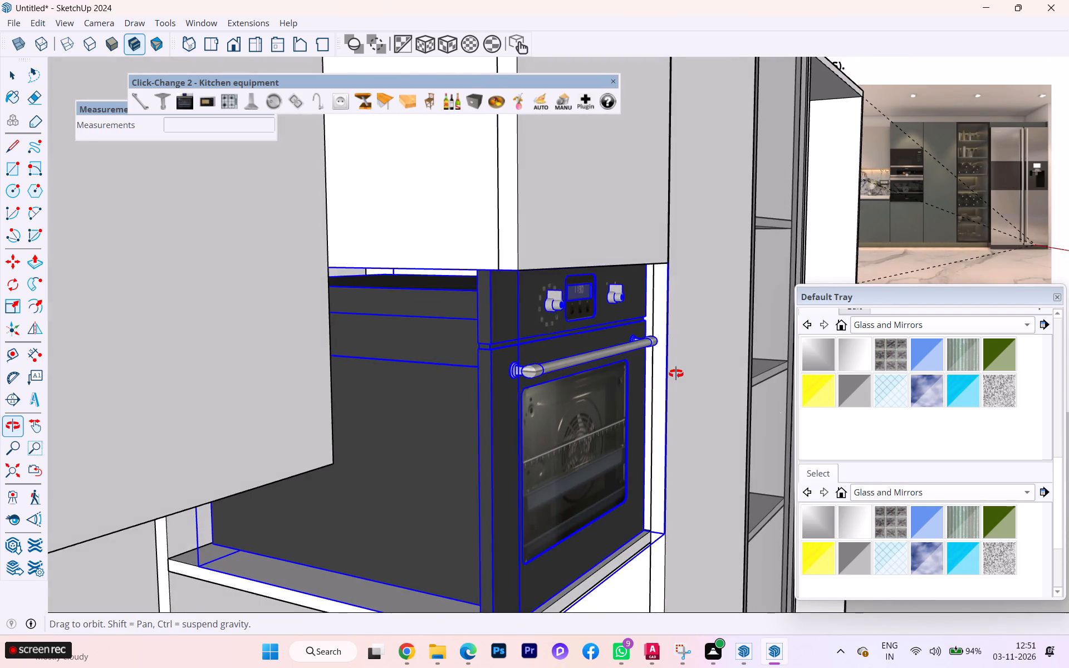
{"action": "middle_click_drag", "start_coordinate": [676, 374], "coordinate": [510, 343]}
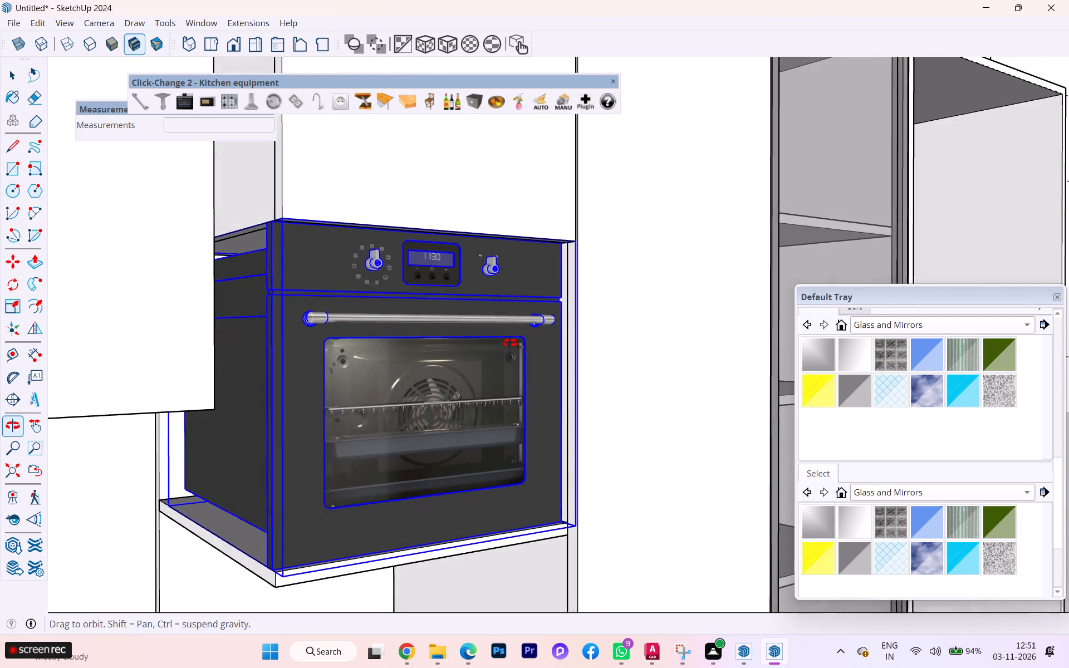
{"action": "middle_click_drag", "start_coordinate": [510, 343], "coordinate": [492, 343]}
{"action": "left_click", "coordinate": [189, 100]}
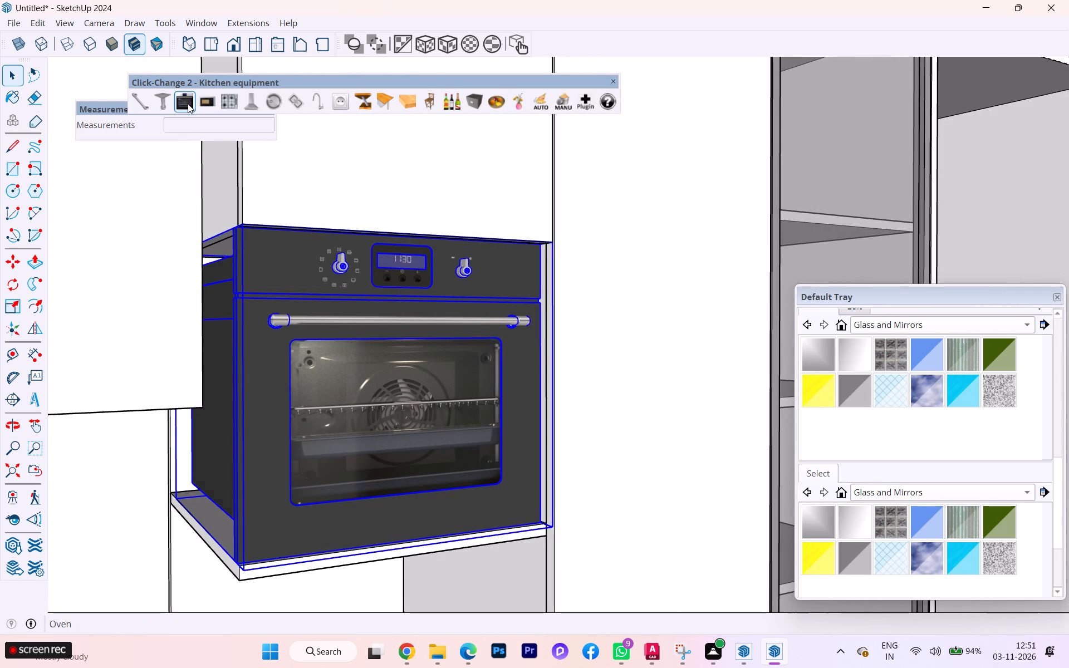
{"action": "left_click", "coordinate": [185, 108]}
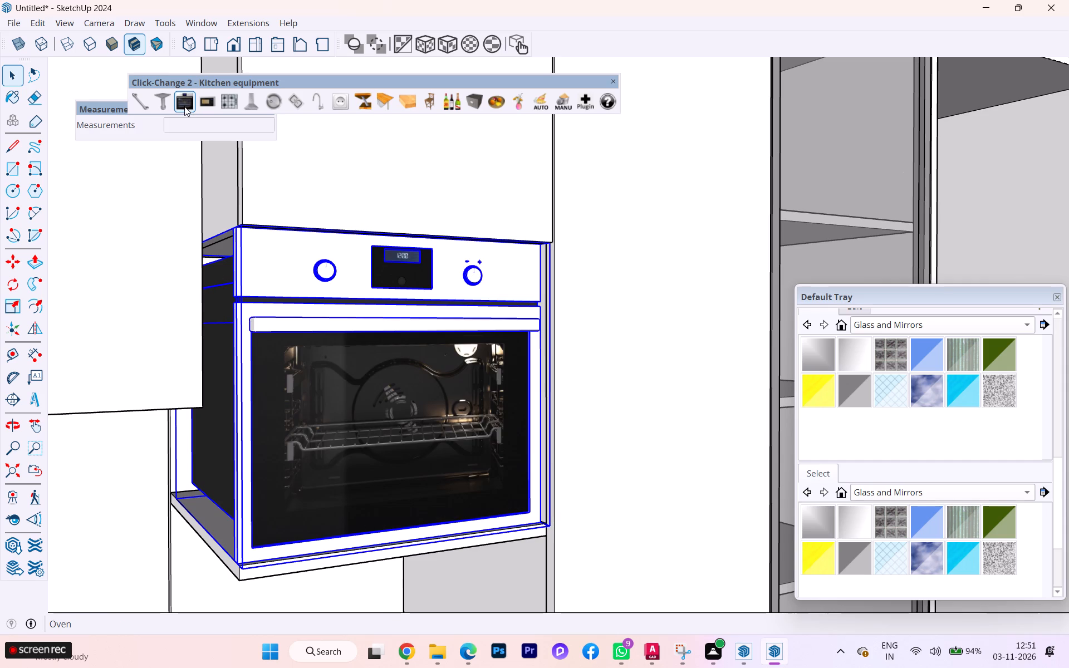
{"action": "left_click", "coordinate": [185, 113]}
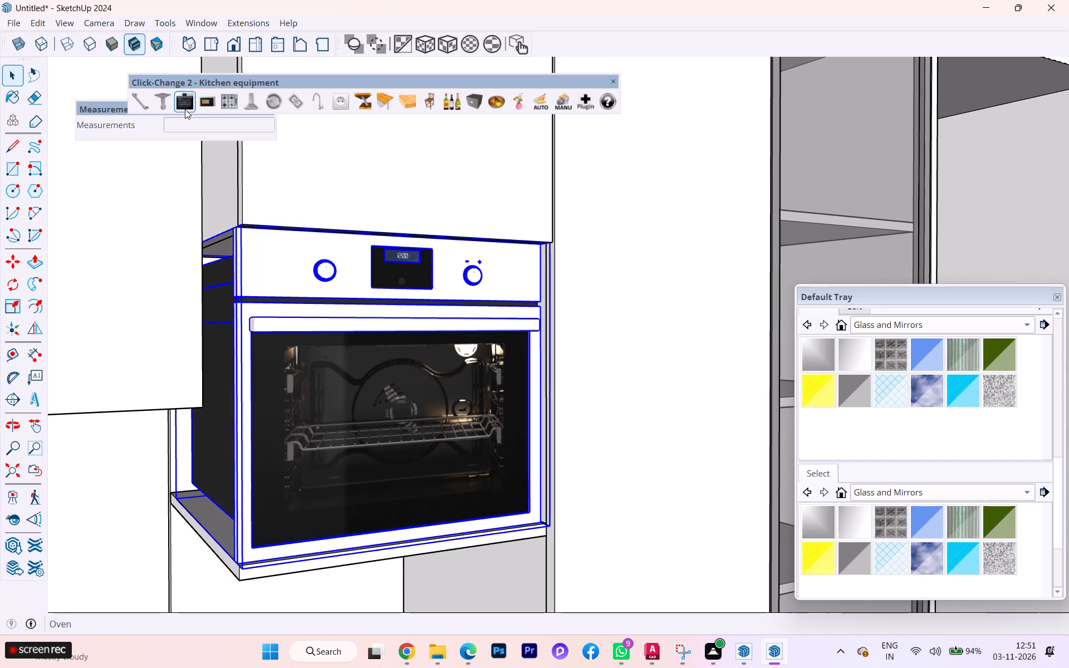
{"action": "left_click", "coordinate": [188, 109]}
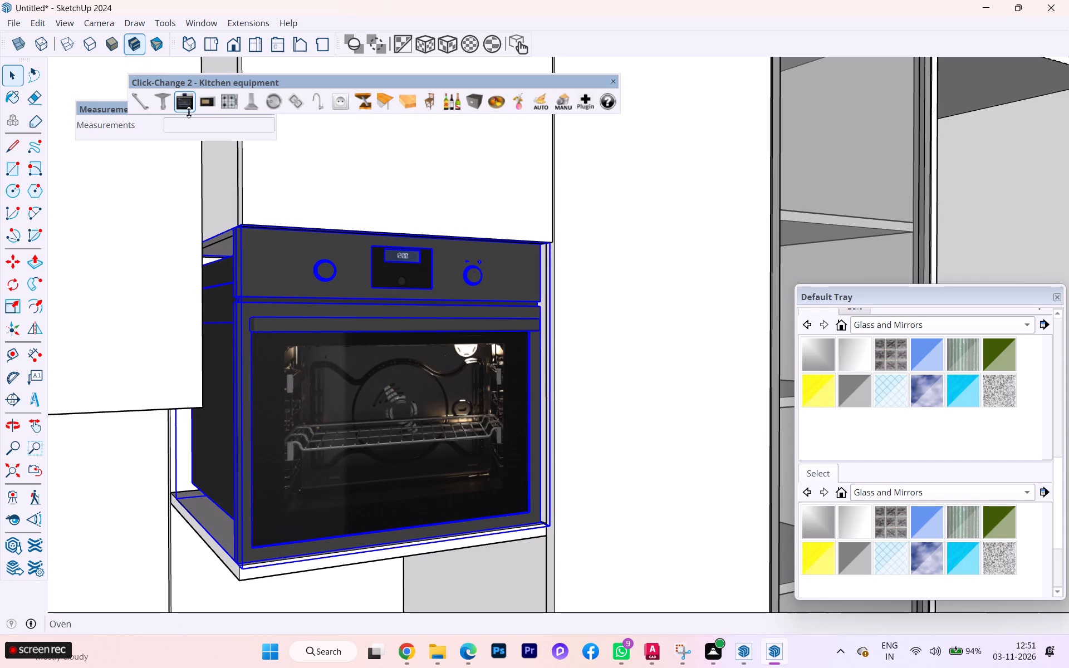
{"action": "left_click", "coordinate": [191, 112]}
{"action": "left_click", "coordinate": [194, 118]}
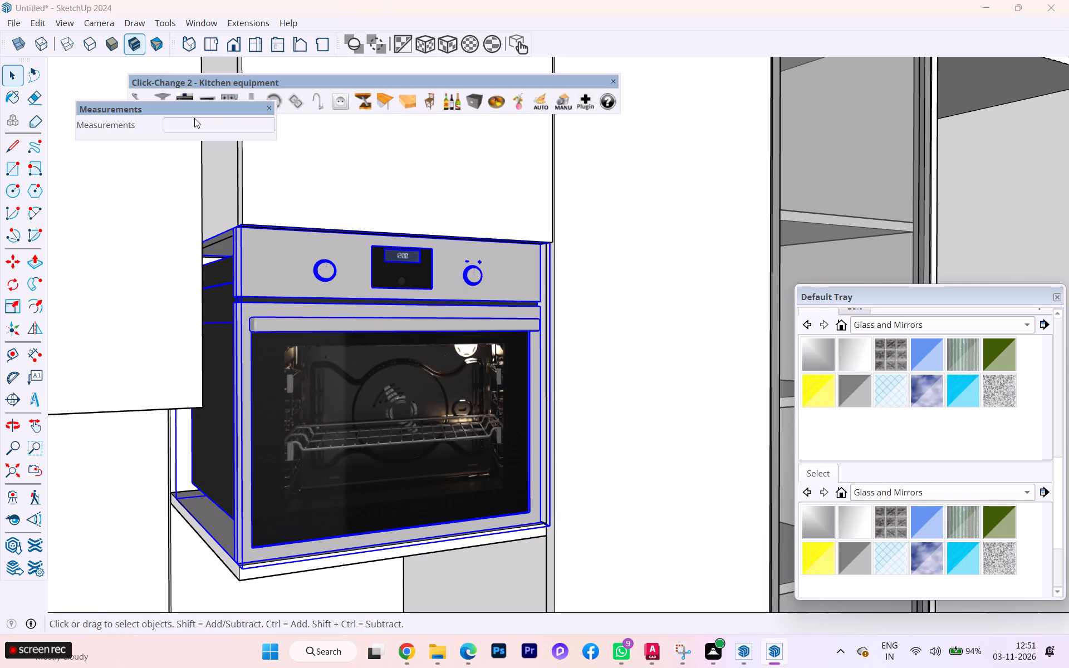
Examine the light grey oven in the tall unit from the side and within the whole kitchen's front view.
{"action": "scroll", "coordinate": [332, 356], "scroll_direction": "down", "scroll_amount": 1}
{"action": "middle_click_drag", "start_coordinate": [325, 367], "coordinate": [468, 358]}
{"action": "left_click", "coordinate": [318, 442]}
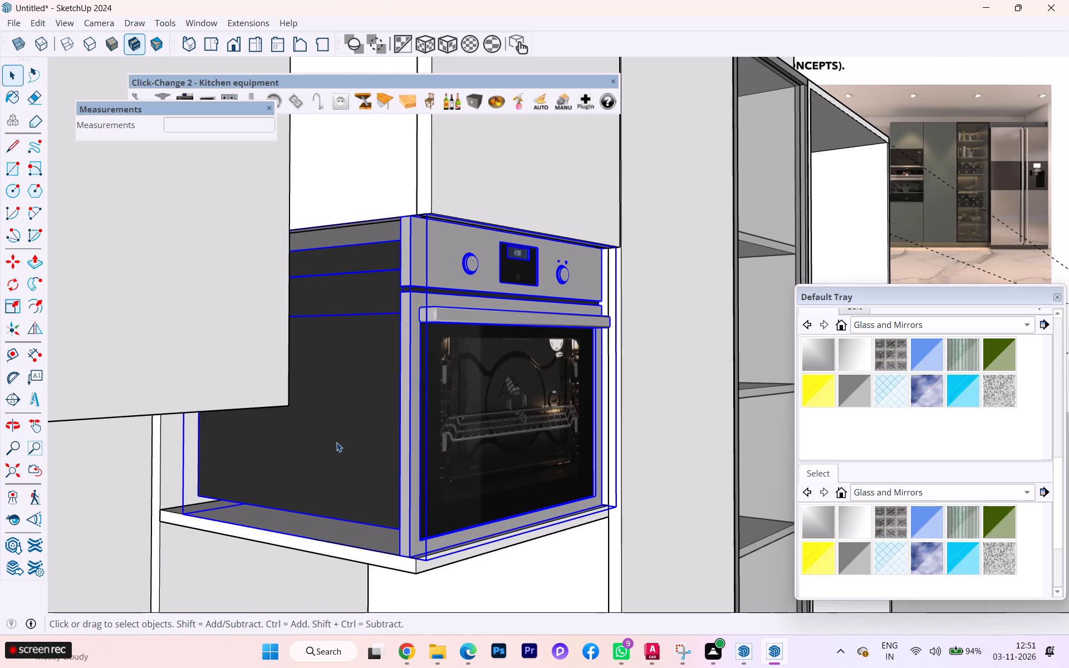
{"action": "double_click", "coordinate": [343, 442]}
{"action": "scroll", "coordinate": [237, 403], "scroll_direction": "down", "scroll_amount": 8}
{"action": "scroll", "coordinate": [184, 400], "scroll_direction": "up", "scroll_amount": 1}
{"action": "scroll", "coordinate": [184, 400], "scroll_direction": "down", "scroll_amount": 5}
{"action": "scroll", "coordinate": [182, 415], "scroll_direction": "up", "scroll_amount": 1}
{"action": "scroll", "coordinate": [183, 415], "scroll_direction": "down", "scroll_amount": 2}
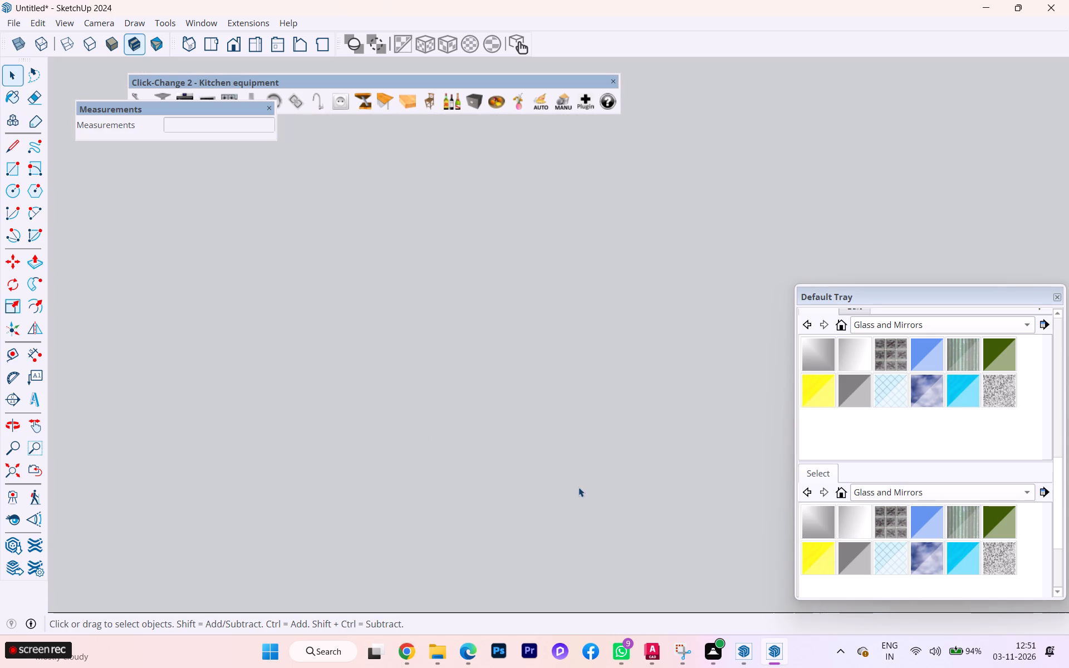
{"action": "left_click", "coordinate": [25, 469]}
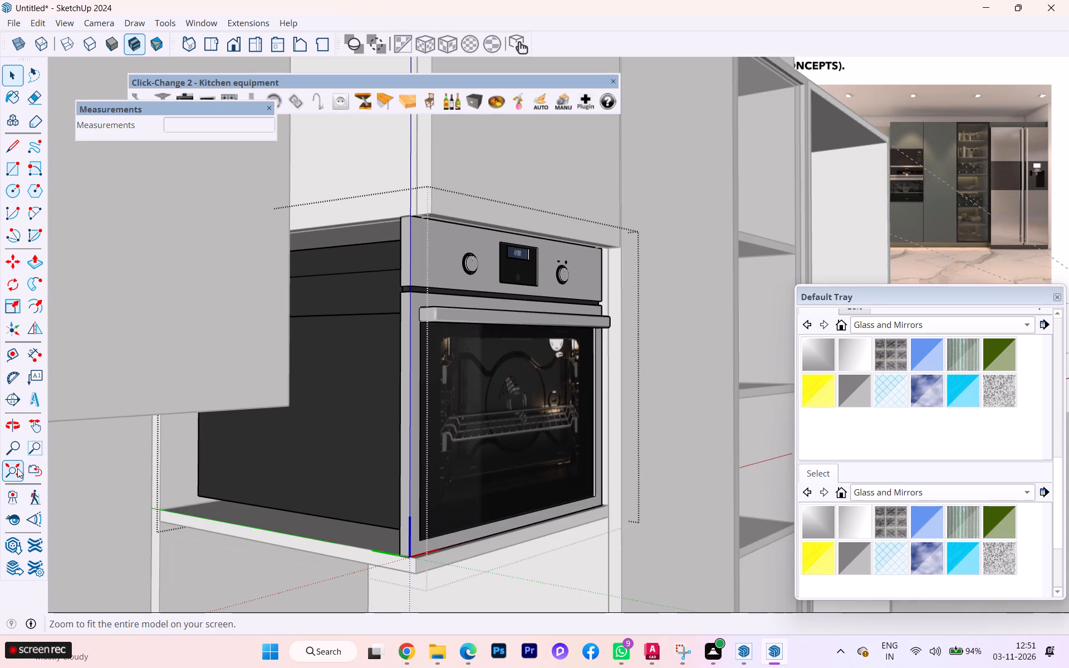
{"action": "left_click", "coordinate": [17, 468]}
{"action": "scroll", "coordinate": [175, 417], "scroll_direction": "down", "scroll_amount": 4}
{"action": "left_click", "coordinate": [264, 524]}
{"action": "scroll", "coordinate": [677, 505], "scroll_direction": "down", "scroll_amount": 1}
{"action": "scroll", "coordinate": [729, 509], "scroll_direction": "up", "scroll_amount": 1}
{"action": "scroll", "coordinate": [733, 510], "scroll_direction": "down", "scroll_amount": 1}
{"action": "middle_click_drag", "start_coordinate": [645, 512], "coordinate": [405, 523]}
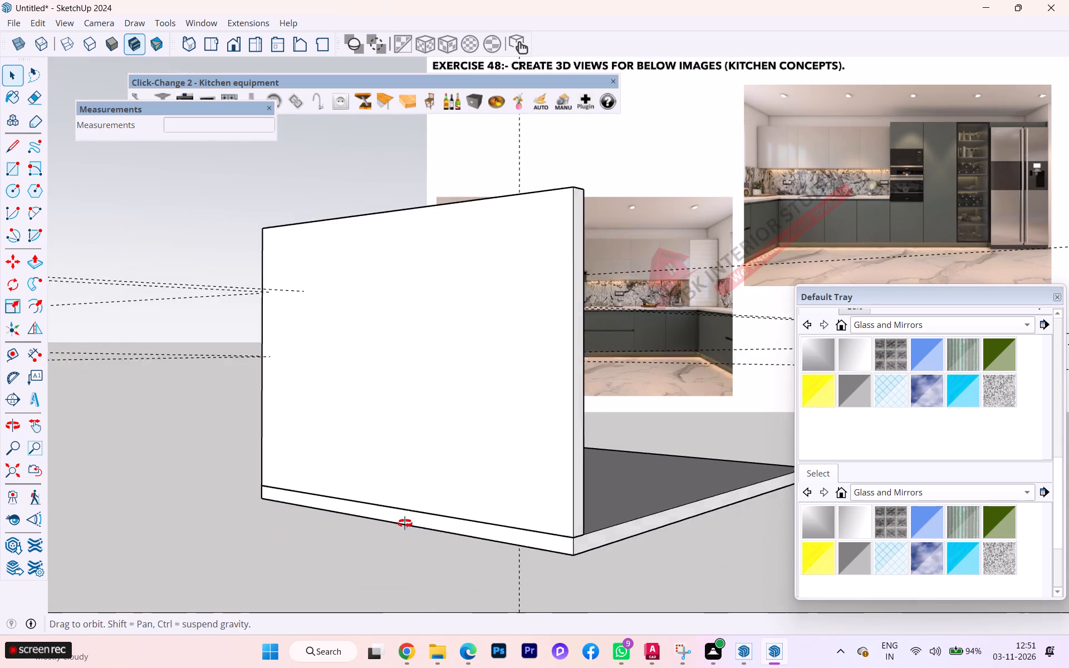
{"action": "middle_click_drag", "start_coordinate": [405, 523], "coordinate": [320, 534]}
{"action": "scroll", "coordinate": [574, 339], "scroll_direction": "up", "scroll_amount": 4}
{"action": "scroll", "coordinate": [572, 337], "scroll_direction": "down", "scroll_amount": 1}
{"action": "scroll", "coordinate": [572, 337], "scroll_direction": "up", "scroll_amount": 3}
{"action": "scroll", "coordinate": [491, 335], "scroll_direction": "down", "scroll_amount": 2}
{"action": "scroll", "coordinate": [491, 335], "scroll_direction": "up", "scroll_amount": 1}
{"action": "scroll", "coordinate": [491, 335], "scroll_direction": "down", "scroll_amount": 3}
{"action": "scroll", "coordinate": [491, 335], "scroll_direction": "up", "scroll_amount": 2}
{"action": "scroll", "coordinate": [491, 335], "scroll_direction": "down", "scroll_amount": 1}
{"action": "scroll", "coordinate": [491, 335], "scroll_direction": "up", "scroll_amount": 2}
{"action": "scroll", "coordinate": [459, 347], "scroll_direction": "down", "scroll_amount": 2}
{"action": "scroll", "coordinate": [459, 347], "scroll_direction": "up", "scroll_amount": 8}
{"action": "scroll", "coordinate": [481, 342], "scroll_direction": "down", "scroll_amount": 4}
{"action": "scroll", "coordinate": [481, 342], "scroll_direction": "up", "scroll_amount": 1}
{"action": "scroll", "coordinate": [481, 342], "scroll_direction": "down", "scroll_amount": 1}
{"action": "scroll", "coordinate": [481, 342], "scroll_direction": "up", "scroll_amount": 2}
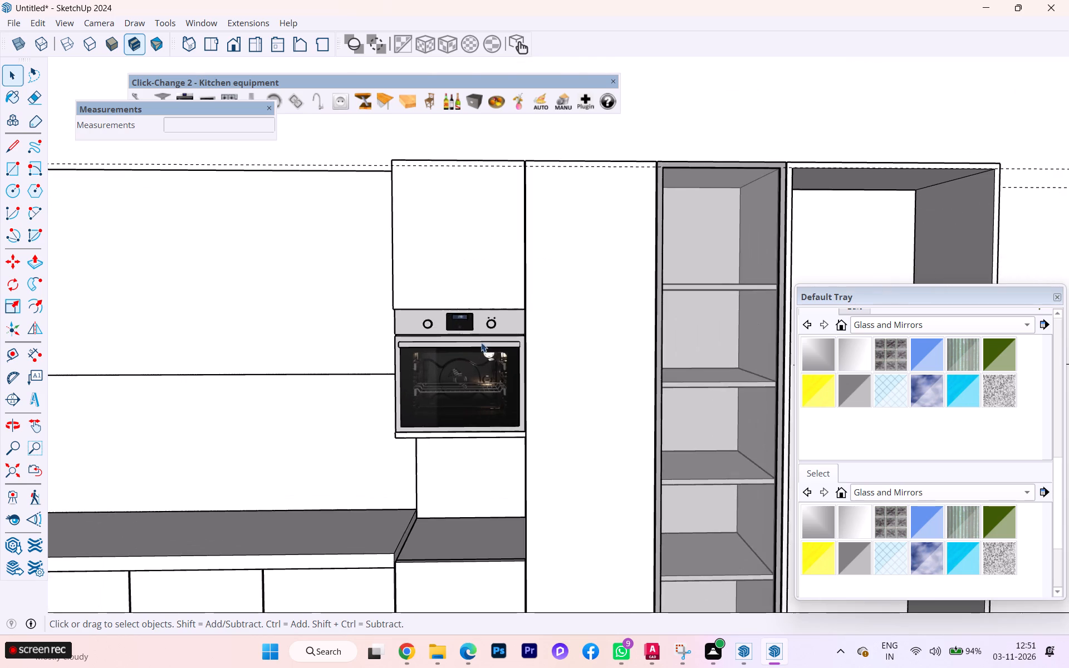
Change the oven to the dark grey front variant with the round bar handle and deselect it.
{"action": "scroll", "coordinate": [437, 356], "scroll_direction": "up", "scroll_amount": 6}
{"action": "left_click", "coordinate": [422, 379]}
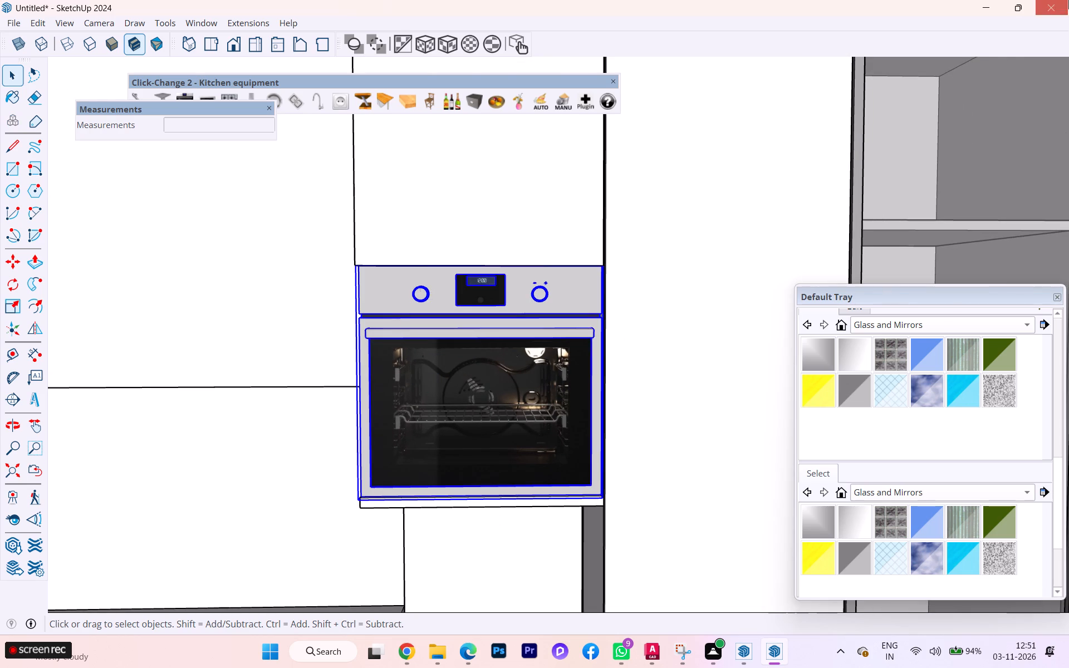
{"action": "scroll", "coordinate": [148, 257], "scroll_direction": "down", "scroll_amount": 1}
{"action": "middle_click_drag", "start_coordinate": [150, 254], "coordinate": [371, 292]}
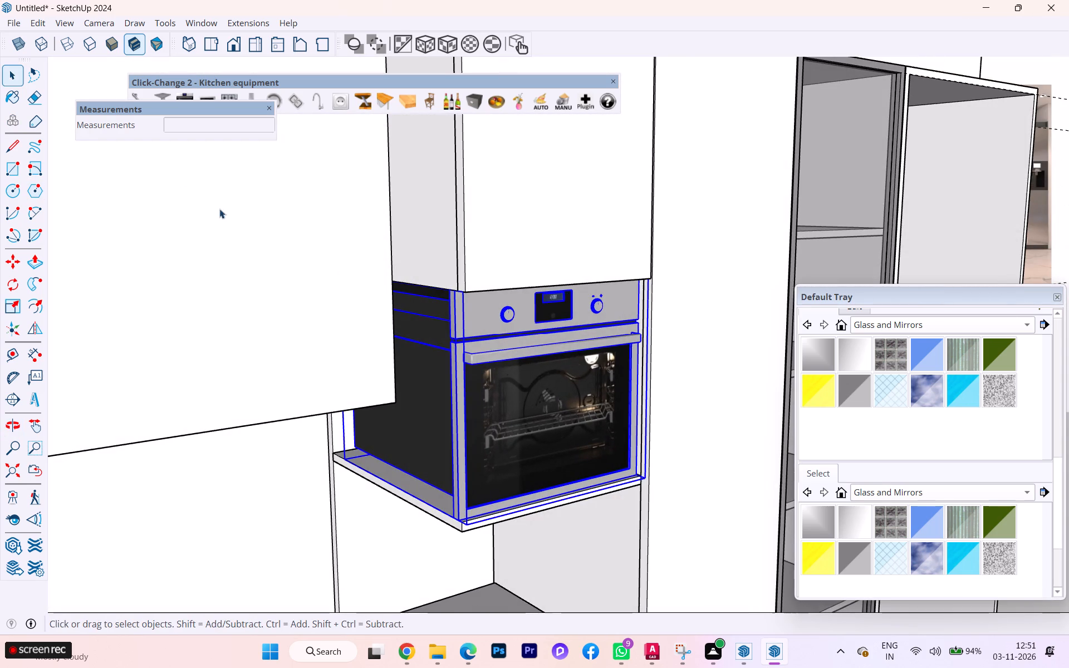
{"action": "left_click_drag", "start_coordinate": [214, 105], "coordinate": [209, 151]}
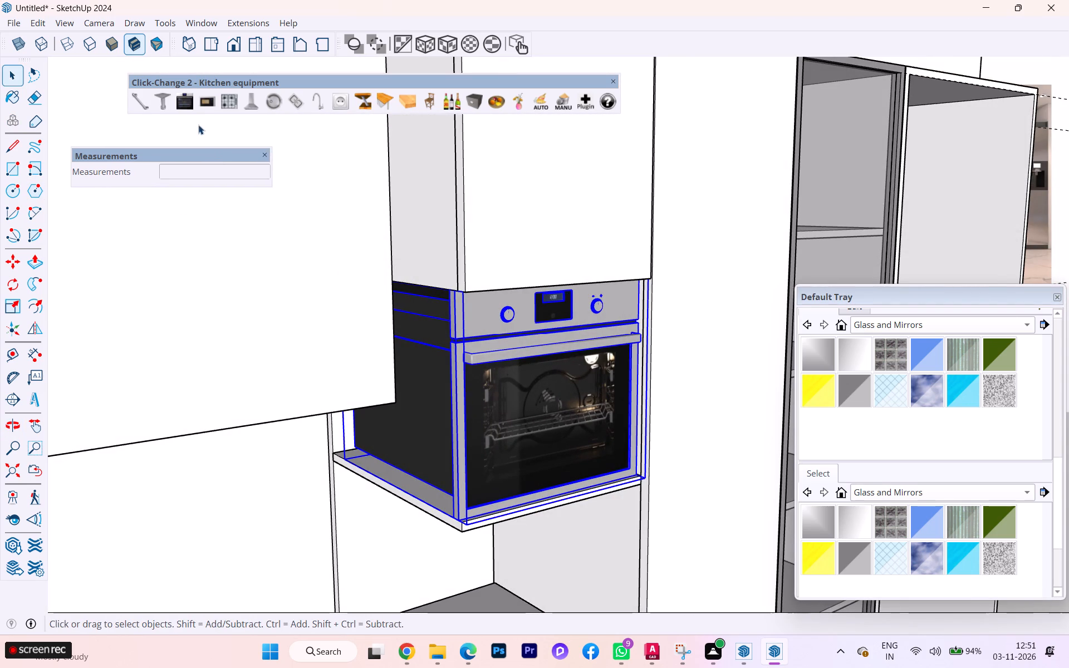
{"action": "left_click", "coordinate": [183, 106]}
{"action": "left_click", "coordinate": [183, 108]}
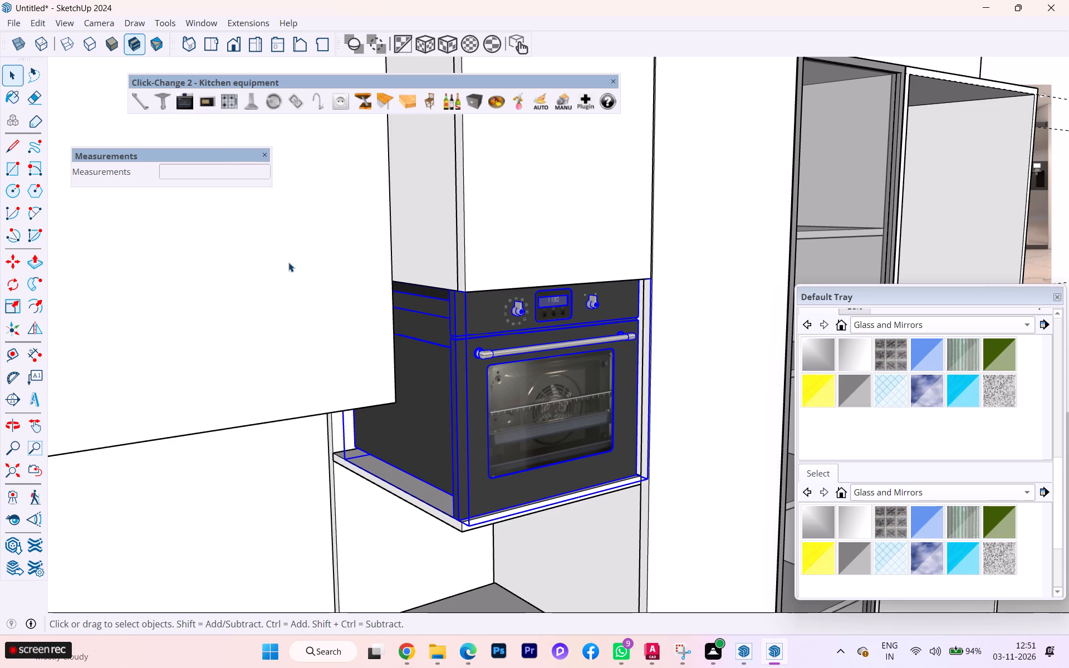
{"action": "left_click", "coordinate": [312, 468]}
Copy the dark grey oven 1' 6" straight down into the open niche below the shelf.
{"action": "scroll", "coordinate": [232, 400], "scroll_direction": "down", "scroll_amount": 2}
{"action": "middle_click_drag", "start_coordinate": [213, 391], "coordinate": [38, 382]}
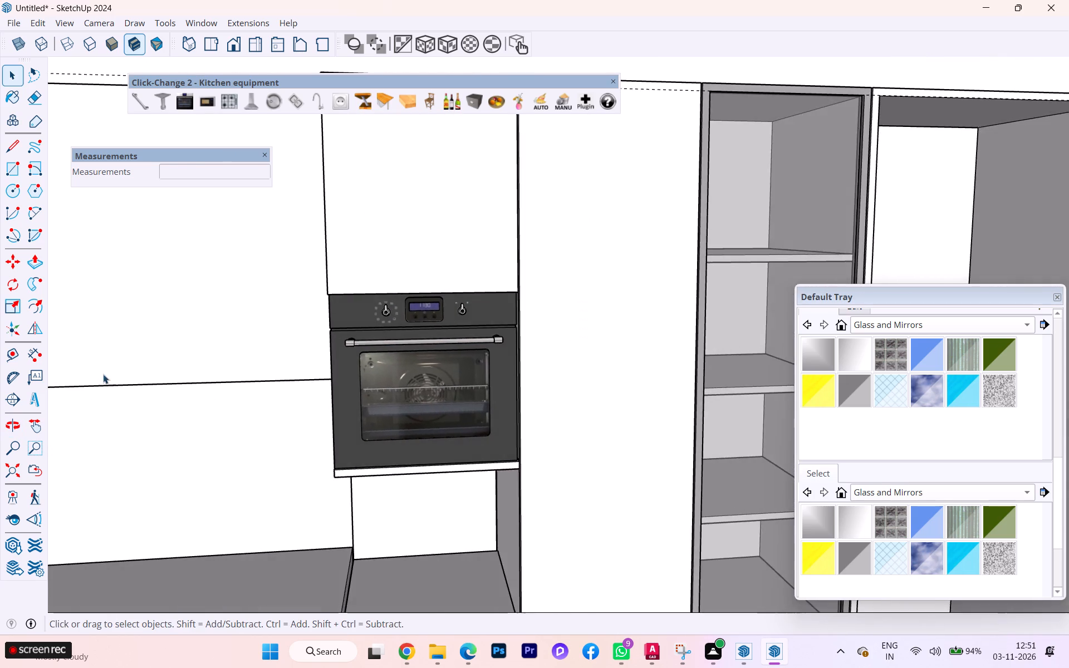
{"action": "scroll", "coordinate": [121, 367], "scroll_direction": "down", "scroll_amount": 6}
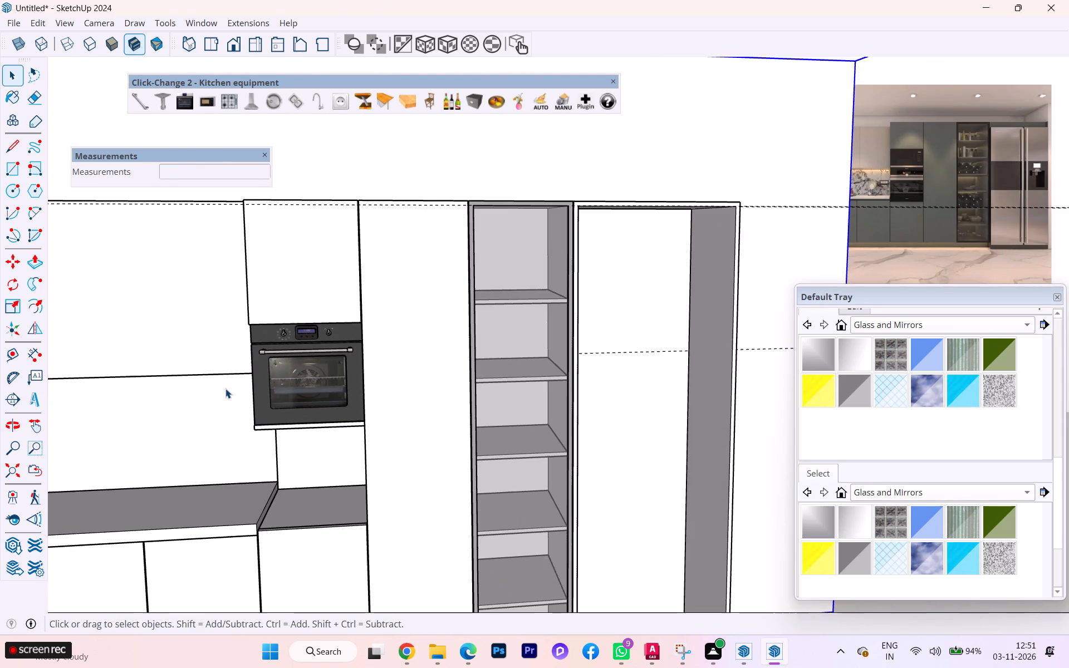
{"action": "scroll", "coordinate": [237, 386], "scroll_direction": "up", "scroll_amount": 3}
{"action": "scroll", "coordinate": [300, 410], "scroll_direction": "up", "scroll_amount": 2}
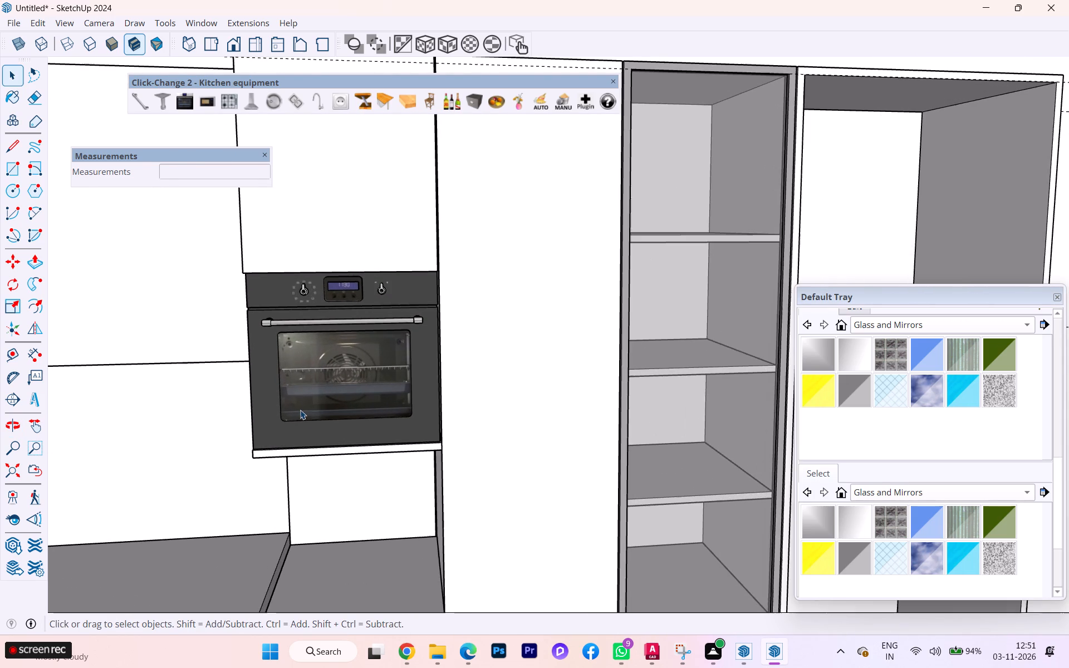
{"action": "scroll", "coordinate": [263, 409], "scroll_direction": "down", "scroll_amount": 3}
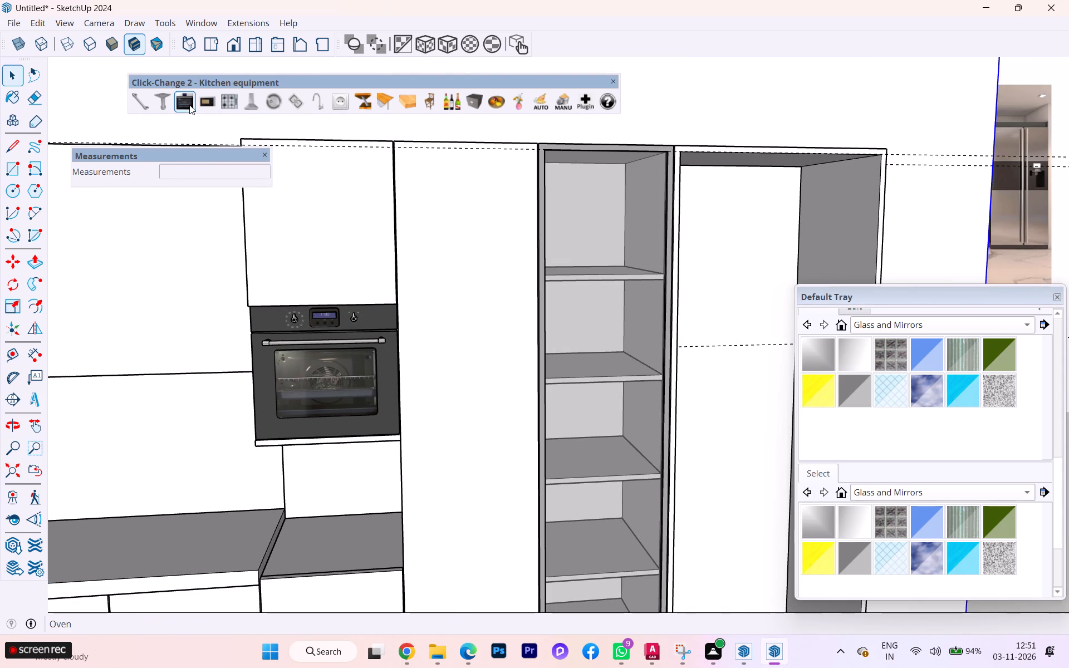
{"action": "left_click", "coordinate": [285, 381]}
{"action": "key", "text": "n"}
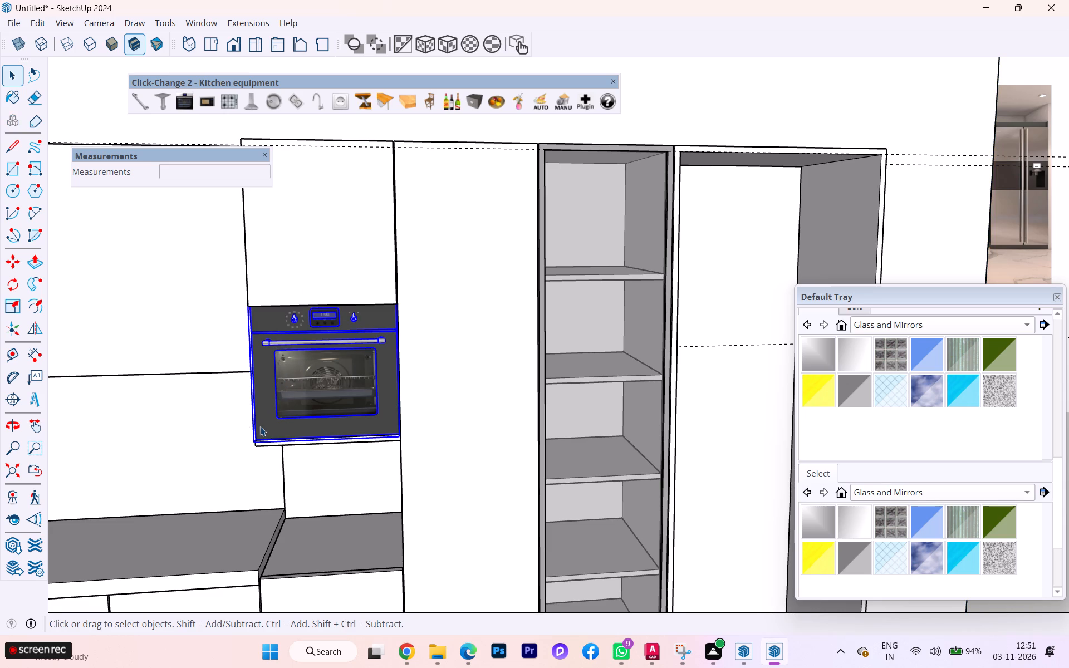
{"action": "key", "text": "m"}
{"action": "left_click", "coordinate": [249, 438]}
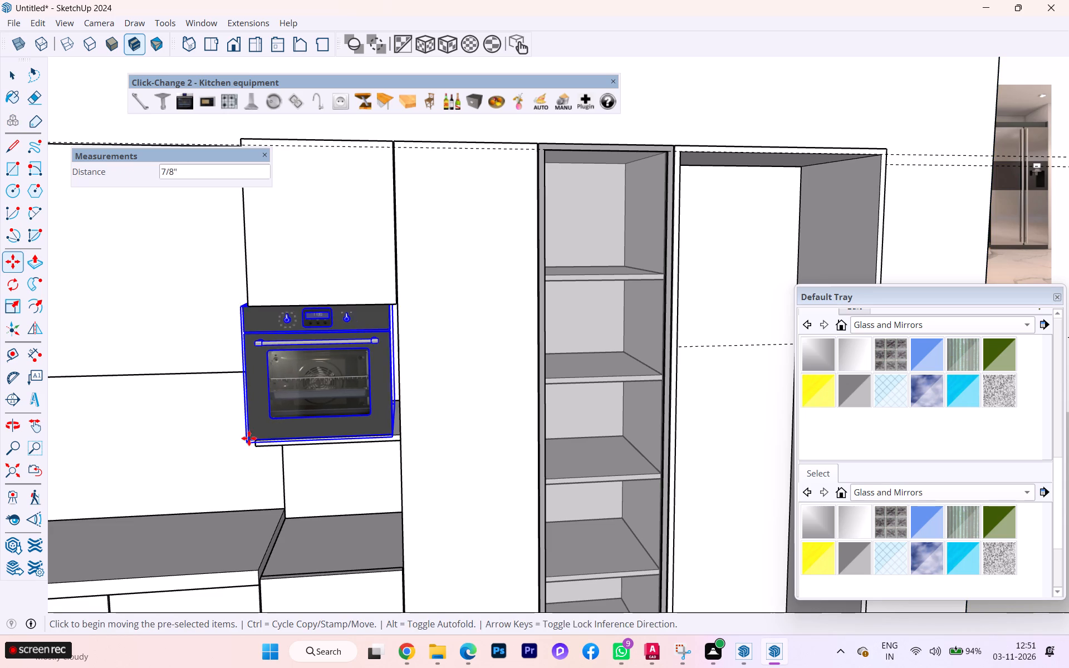
{"action": "scroll", "coordinate": [272, 573], "scroll_direction": "up", "scroll_amount": 3}
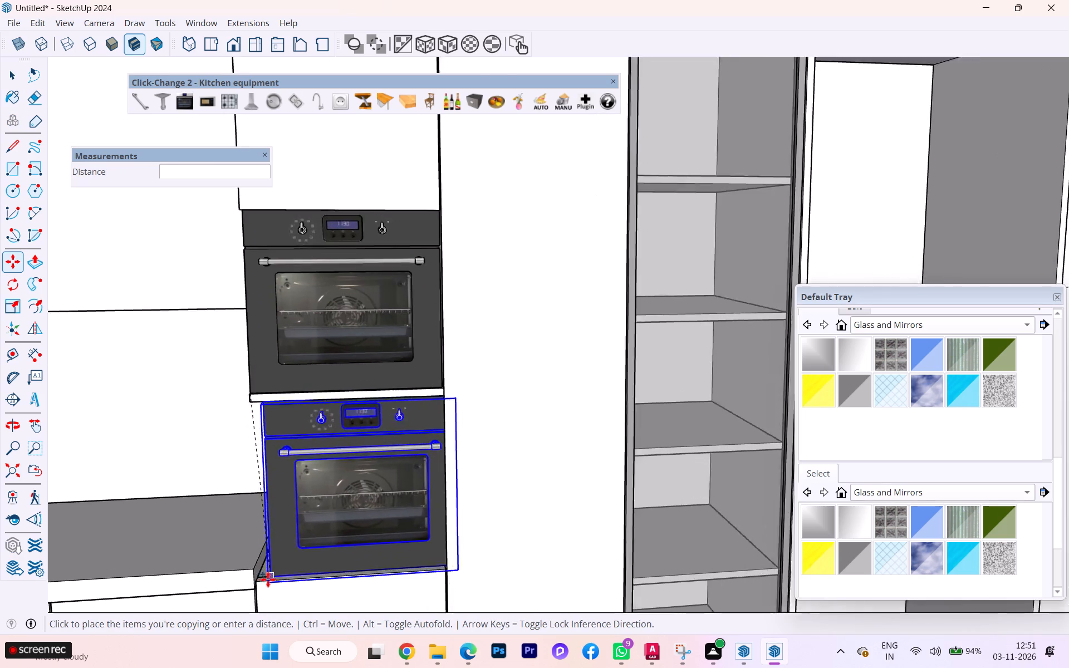
{"action": "scroll", "coordinate": [268, 579], "scroll_direction": "up", "scroll_amount": 3}
{"action": "scroll", "coordinate": [262, 577], "scroll_direction": "down", "scroll_amount": 3}
{"action": "scroll", "coordinate": [262, 577], "scroll_direction": "up", "scroll_amount": 6}
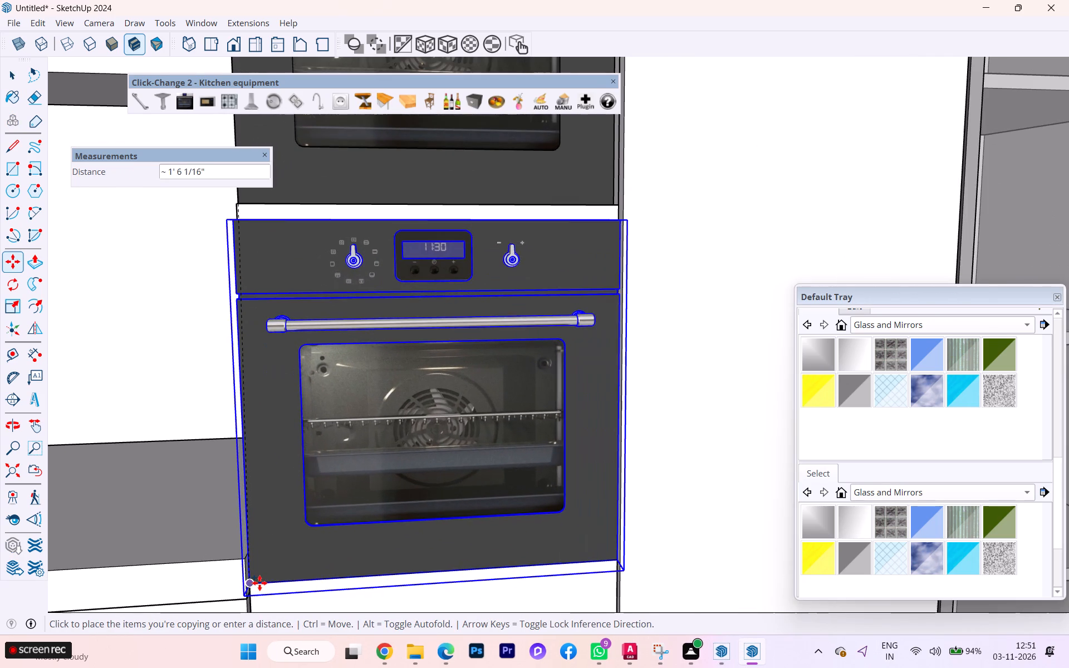
{"action": "key", "text": "Up"}
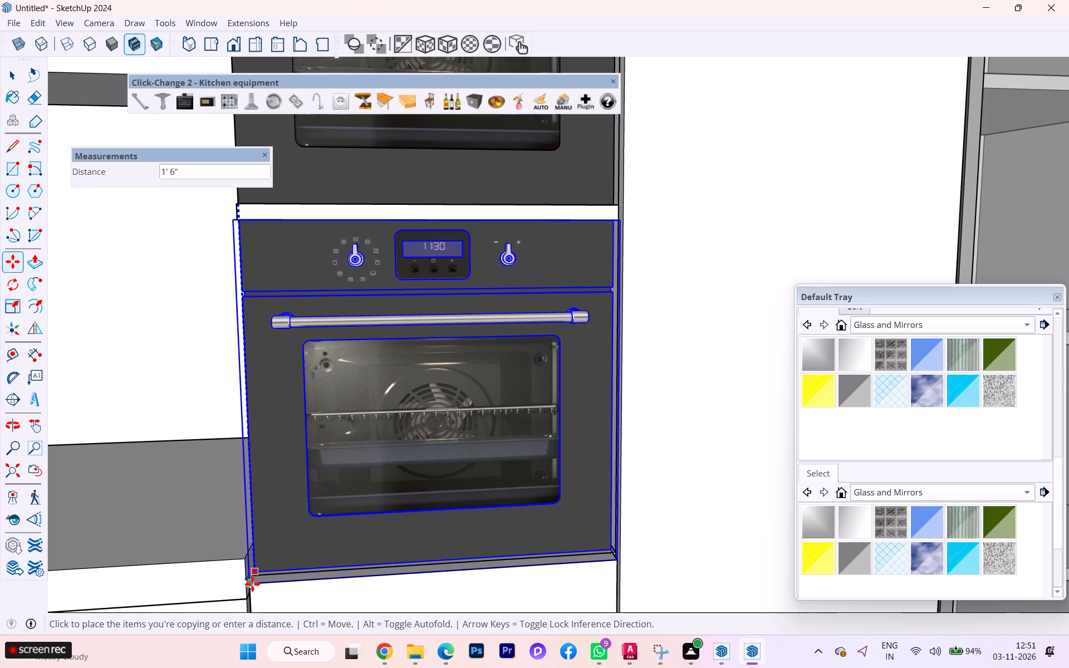
{"action": "left_click", "coordinate": [256, 575]}
Examine the copied oven's fit in the lower niche from the side.
{"action": "scroll", "coordinate": [282, 514], "scroll_direction": "down", "scroll_amount": 1}
{"action": "middle_click_drag", "start_coordinate": [281, 513], "coordinate": [516, 527]}
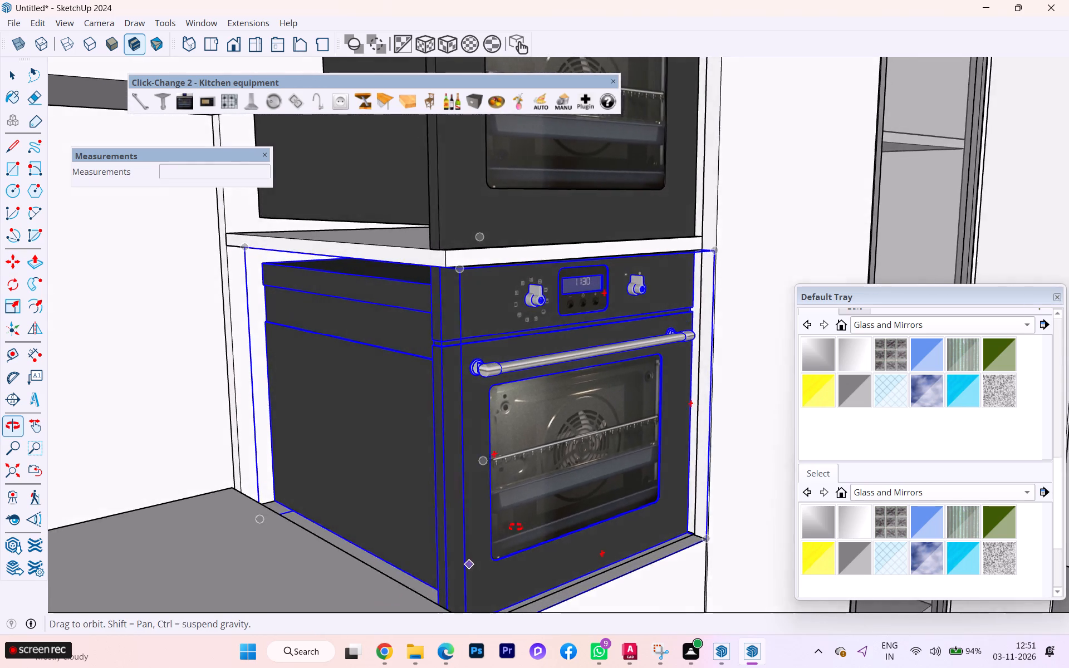
{"action": "middle_click_drag", "start_coordinate": [516, 527], "coordinate": [508, 507]}
{"action": "scroll", "coordinate": [433, 440], "scroll_direction": "down", "scroll_amount": 6}
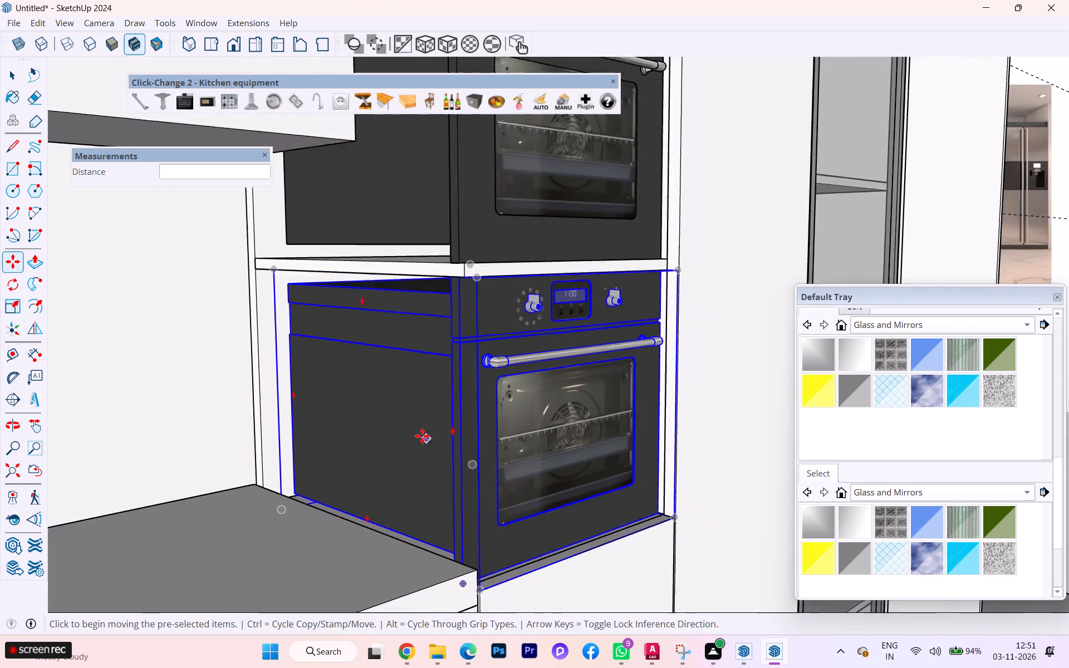
{"action": "scroll", "coordinate": [438, 462], "scroll_direction": "down", "scroll_amount": 2}
{"action": "scroll", "coordinate": [504, 462], "scroll_direction": "down", "scroll_amount": 4}
{"action": "middle_click_drag", "start_coordinate": [491, 488], "coordinate": [352, 512]}
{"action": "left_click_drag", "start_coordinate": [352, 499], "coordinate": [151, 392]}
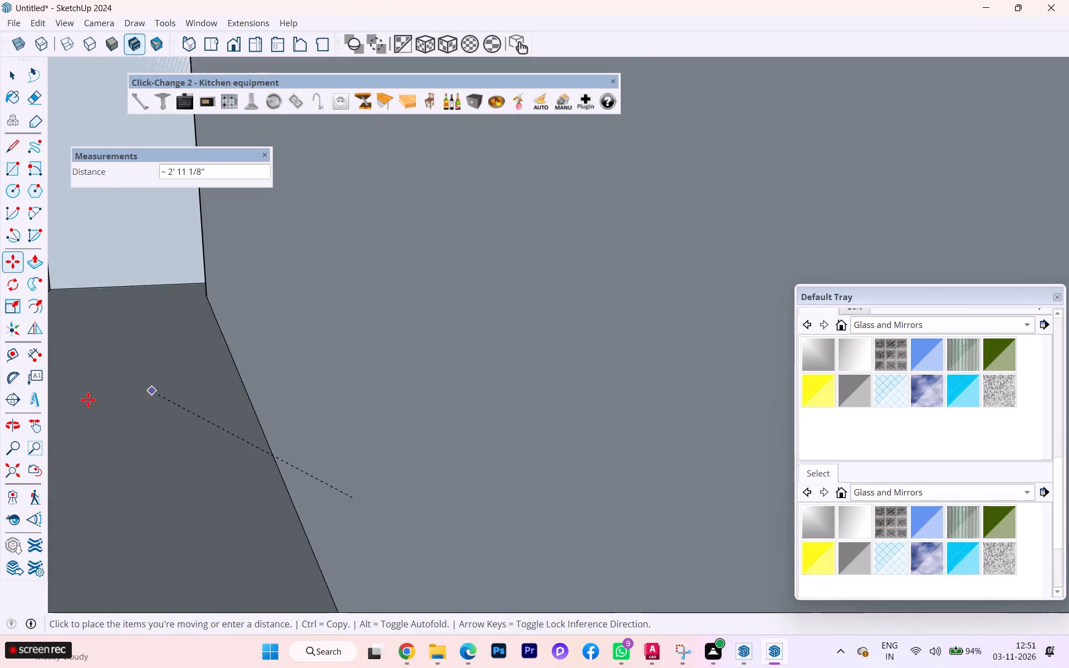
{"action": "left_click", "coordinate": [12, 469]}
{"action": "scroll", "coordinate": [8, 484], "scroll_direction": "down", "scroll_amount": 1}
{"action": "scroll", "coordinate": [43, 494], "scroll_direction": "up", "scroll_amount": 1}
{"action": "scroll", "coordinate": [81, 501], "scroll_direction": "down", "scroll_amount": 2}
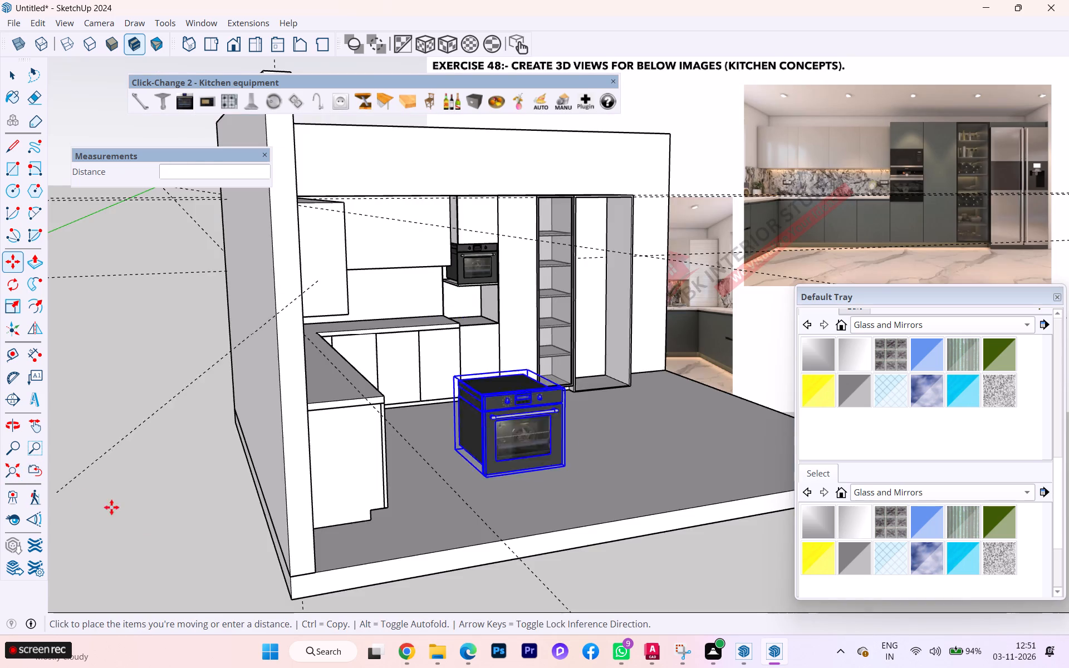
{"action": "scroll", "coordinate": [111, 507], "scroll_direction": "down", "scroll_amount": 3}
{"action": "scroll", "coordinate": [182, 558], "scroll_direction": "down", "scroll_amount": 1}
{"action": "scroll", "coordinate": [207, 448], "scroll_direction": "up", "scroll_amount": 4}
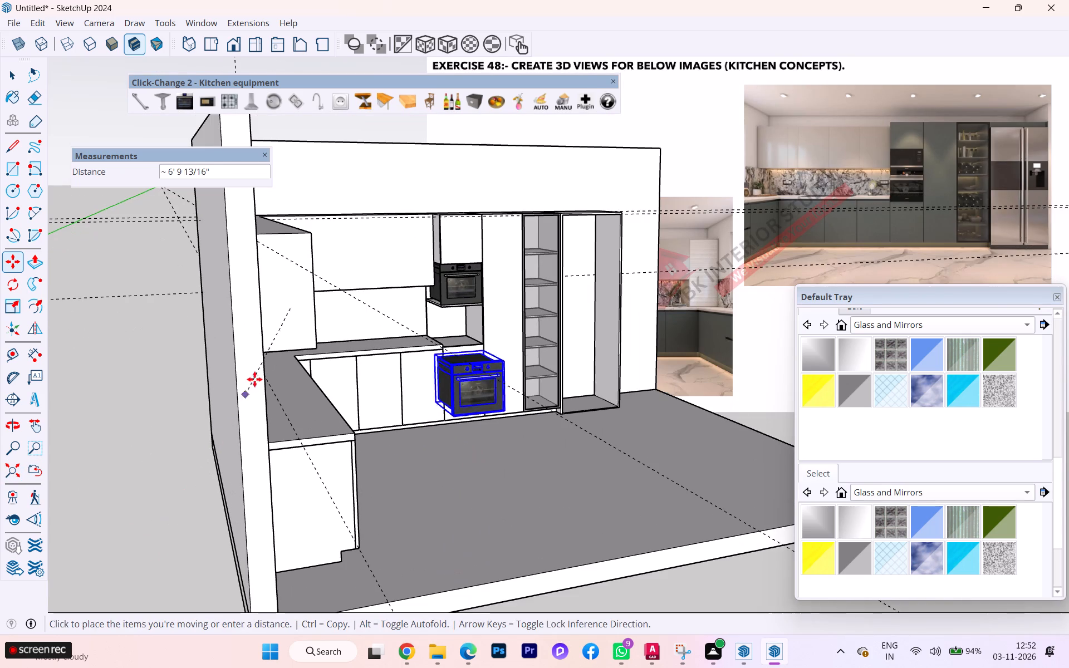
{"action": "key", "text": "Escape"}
Examine both stacked ovens in the tall unit, especially the upper oven's junction with the front panel above, from below.
{"action": "scroll", "coordinate": [371, 328], "scroll_direction": "up", "scroll_amount": 4}
{"action": "scroll", "coordinate": [526, 170], "scroll_direction": "up", "scroll_amount": 1}
{"action": "scroll", "coordinate": [526, 157], "scroll_direction": "down", "scroll_amount": 2}
{"action": "scroll", "coordinate": [525, 152], "scroll_direction": "up", "scroll_amount": 4}
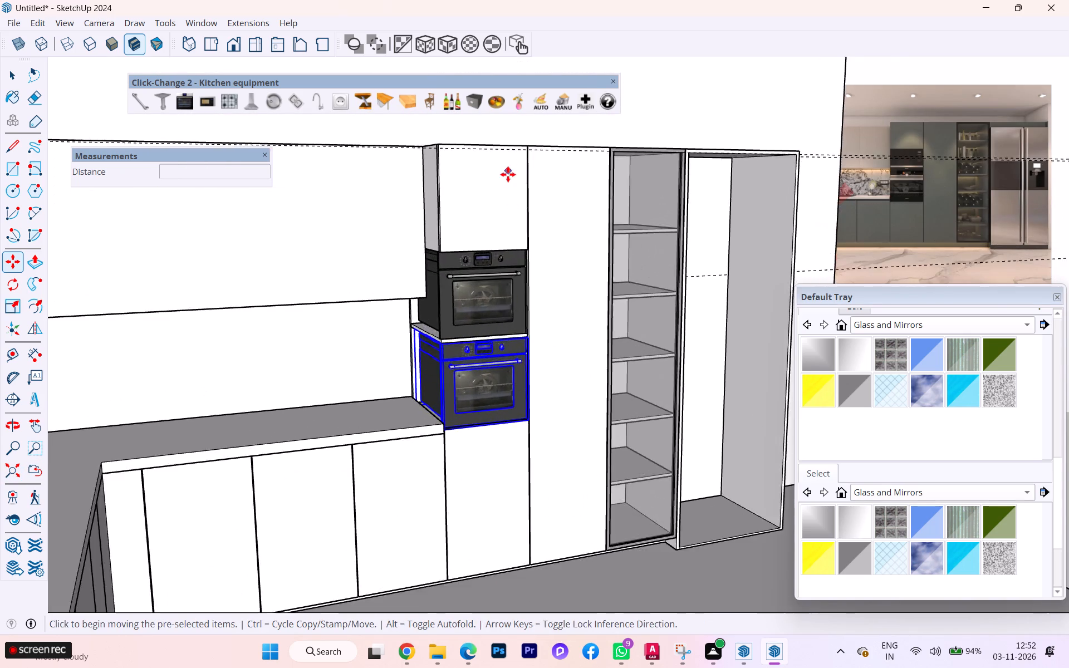
{"action": "scroll", "coordinate": [508, 174], "scroll_direction": "down", "scroll_amount": 1}
{"action": "scroll", "coordinate": [508, 174], "scroll_direction": "up", "scroll_amount": 2}
{"action": "scroll", "coordinate": [508, 174], "scroll_direction": "down", "scroll_amount": 1}
{"action": "scroll", "coordinate": [508, 174], "scroll_direction": "up", "scroll_amount": 1}
{"action": "scroll", "coordinate": [491, 182], "scroll_direction": "down", "scroll_amount": 1}
{"action": "middle_click_drag", "start_coordinate": [489, 182], "coordinate": [493, 22]}
{"action": "scroll", "coordinate": [417, 179], "scroll_direction": "up", "scroll_amount": 6}
{"action": "scroll", "coordinate": [456, 228], "scroll_direction": "down", "scroll_amount": 1}
{"action": "scroll", "coordinate": [459, 232], "scroll_direction": "up", "scroll_amount": 3}
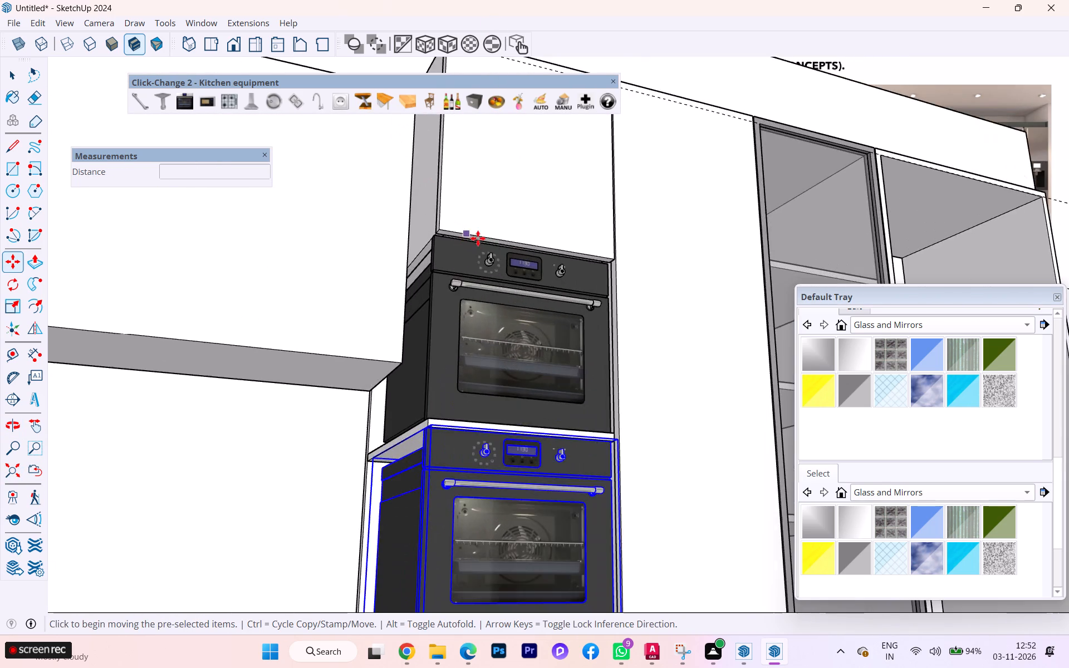
{"action": "scroll", "coordinate": [478, 238], "scroll_direction": "up", "scroll_amount": 1}
{"action": "scroll", "coordinate": [478, 238], "scroll_direction": "down", "scroll_amount": 1}
{"action": "scroll", "coordinate": [478, 238], "scroll_direction": "up", "scroll_amount": 10}
{"action": "scroll", "coordinate": [484, 273], "scroll_direction": "down", "scroll_amount": 2}
{"action": "scroll", "coordinate": [465, 301], "scroll_direction": "up", "scroll_amount": 2}
{"action": "scroll", "coordinate": [461, 304], "scroll_direction": "down", "scroll_amount": 1}
{"action": "scroll", "coordinate": [328, 342], "scroll_direction": "down", "scroll_amount": 1}
{"action": "scroll", "coordinate": [328, 342], "scroll_direction": "up", "scroll_amount": 2}
{"action": "scroll", "coordinate": [327, 343], "scroll_direction": "down", "scroll_amount": 2}
{"action": "scroll", "coordinate": [330, 347], "scroll_direction": "up", "scroll_amount": 1}
{"action": "scroll", "coordinate": [330, 348], "scroll_direction": "down", "scroll_amount": 2}
{"action": "scroll", "coordinate": [332, 351], "scroll_direction": "up", "scroll_amount": 2}
{"action": "scroll", "coordinate": [332, 352], "scroll_direction": "down", "scroll_amount": 2}
{"action": "scroll", "coordinate": [339, 361], "scroll_direction": "up", "scroll_amount": 4}
{"action": "scroll", "coordinate": [340, 361], "scroll_direction": "down", "scroll_amount": 2}
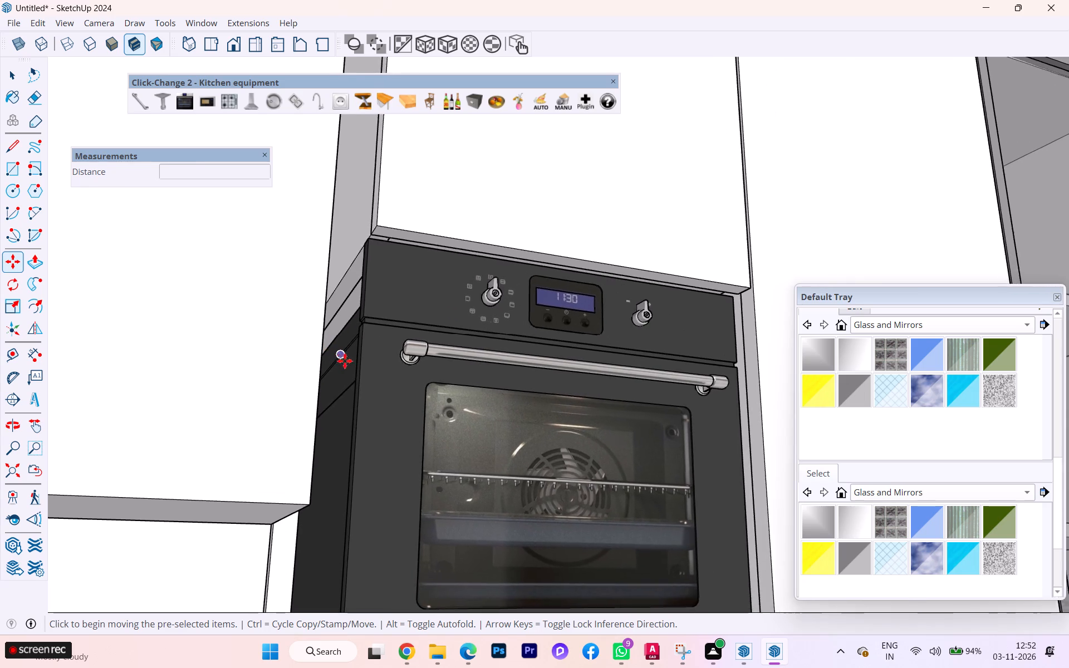
{"action": "scroll", "coordinate": [345, 361], "scroll_direction": "down", "scroll_amount": 1}
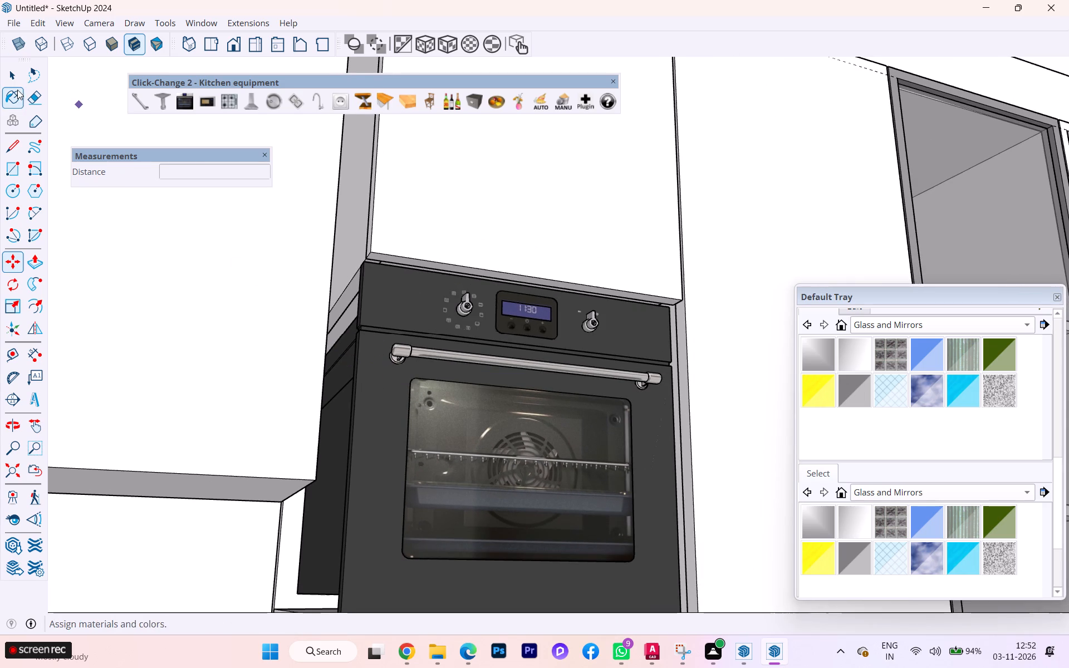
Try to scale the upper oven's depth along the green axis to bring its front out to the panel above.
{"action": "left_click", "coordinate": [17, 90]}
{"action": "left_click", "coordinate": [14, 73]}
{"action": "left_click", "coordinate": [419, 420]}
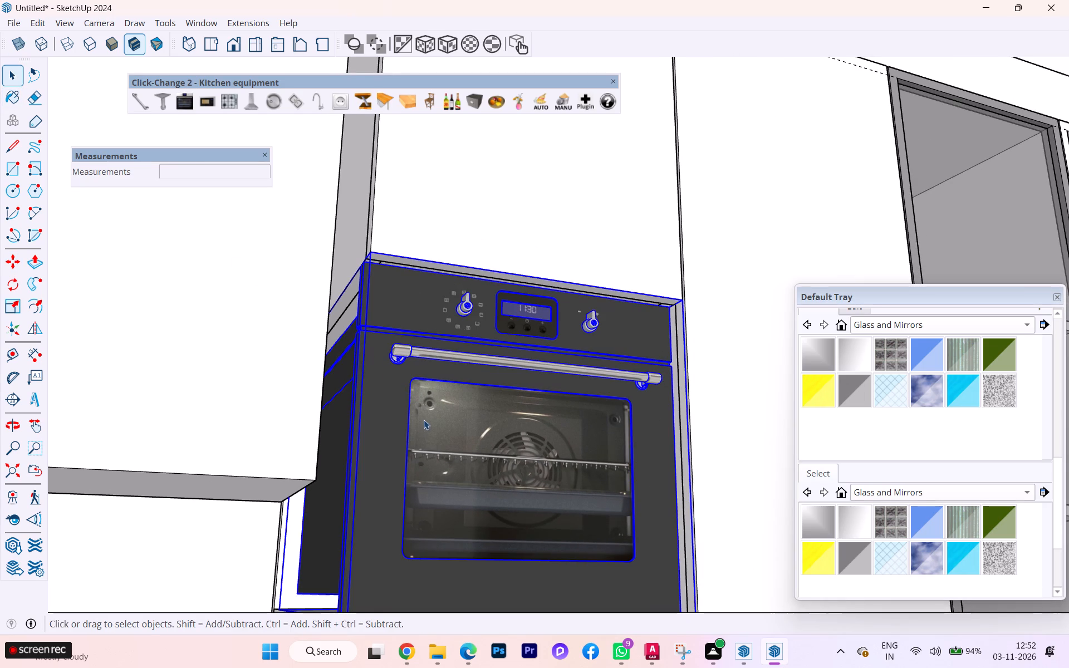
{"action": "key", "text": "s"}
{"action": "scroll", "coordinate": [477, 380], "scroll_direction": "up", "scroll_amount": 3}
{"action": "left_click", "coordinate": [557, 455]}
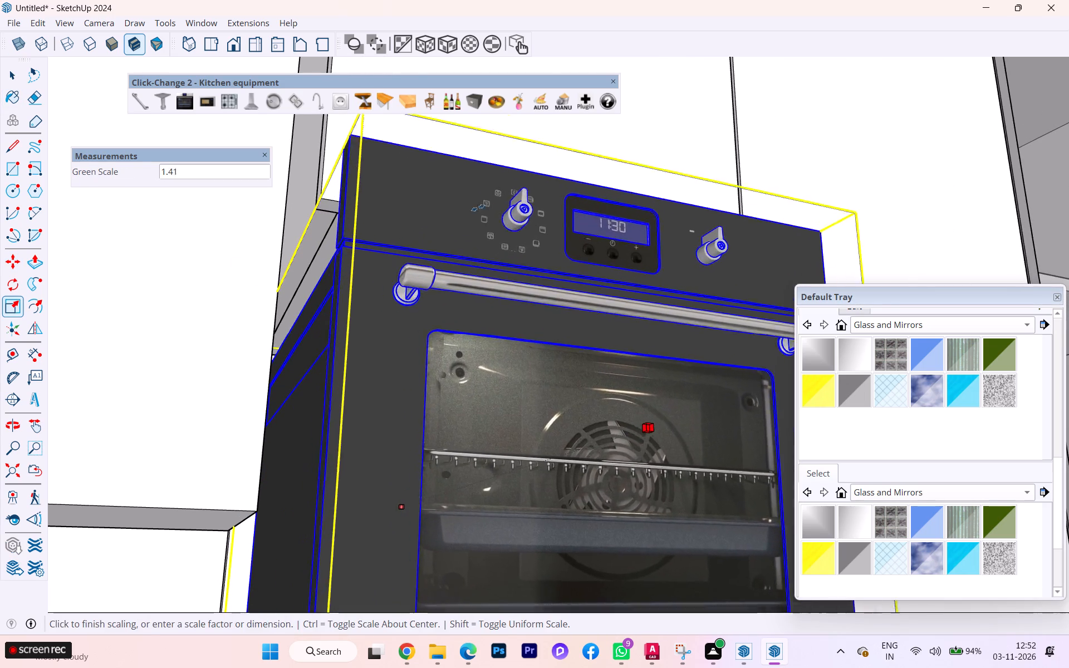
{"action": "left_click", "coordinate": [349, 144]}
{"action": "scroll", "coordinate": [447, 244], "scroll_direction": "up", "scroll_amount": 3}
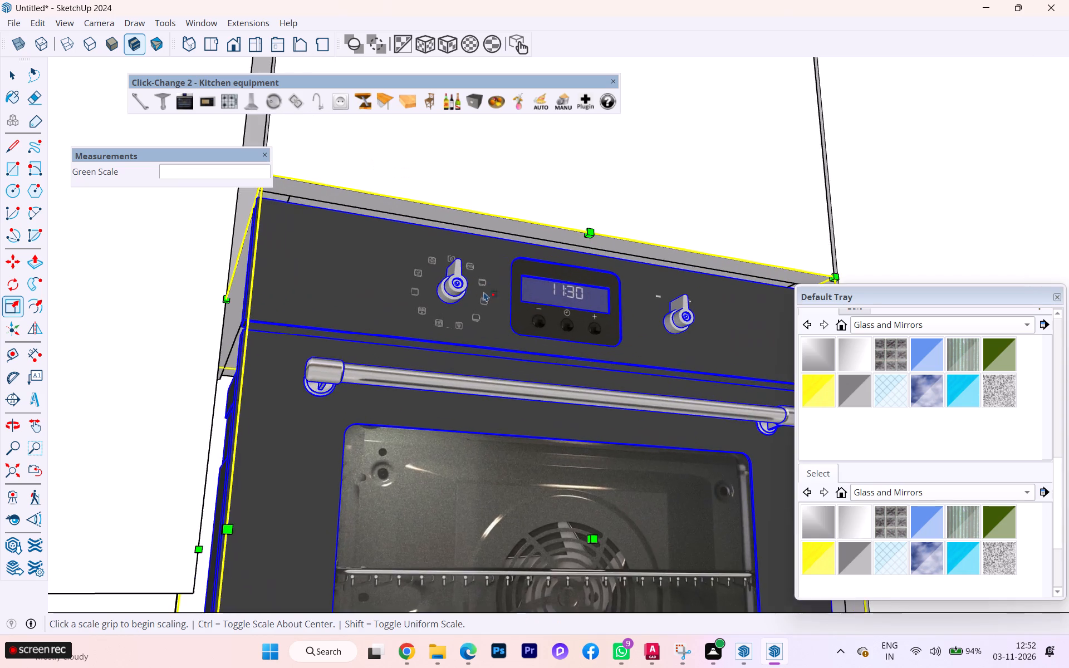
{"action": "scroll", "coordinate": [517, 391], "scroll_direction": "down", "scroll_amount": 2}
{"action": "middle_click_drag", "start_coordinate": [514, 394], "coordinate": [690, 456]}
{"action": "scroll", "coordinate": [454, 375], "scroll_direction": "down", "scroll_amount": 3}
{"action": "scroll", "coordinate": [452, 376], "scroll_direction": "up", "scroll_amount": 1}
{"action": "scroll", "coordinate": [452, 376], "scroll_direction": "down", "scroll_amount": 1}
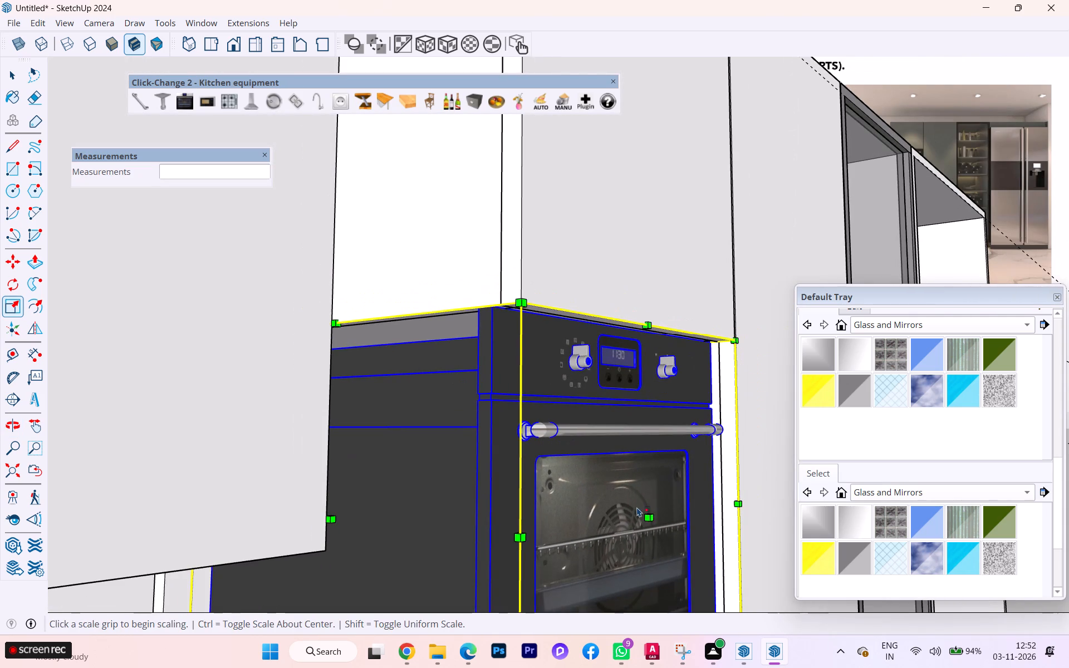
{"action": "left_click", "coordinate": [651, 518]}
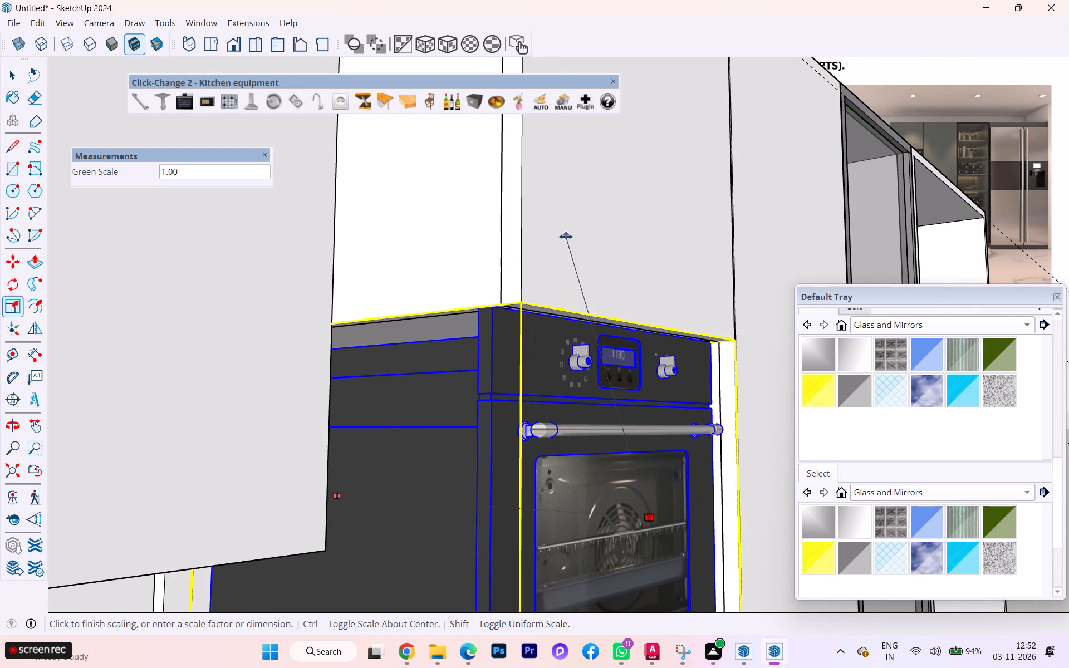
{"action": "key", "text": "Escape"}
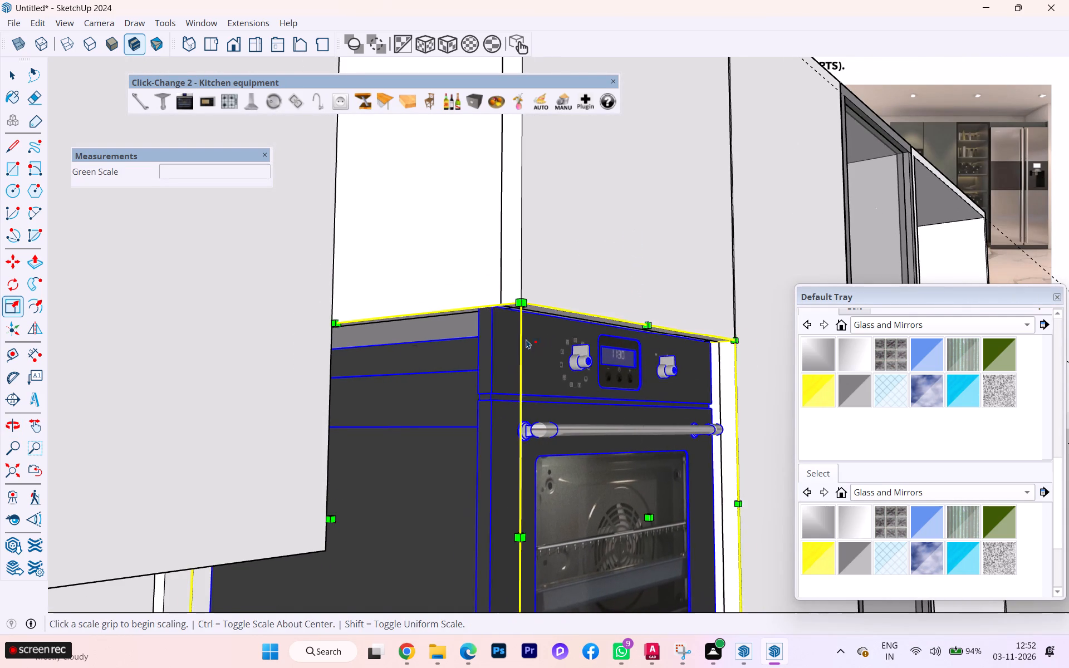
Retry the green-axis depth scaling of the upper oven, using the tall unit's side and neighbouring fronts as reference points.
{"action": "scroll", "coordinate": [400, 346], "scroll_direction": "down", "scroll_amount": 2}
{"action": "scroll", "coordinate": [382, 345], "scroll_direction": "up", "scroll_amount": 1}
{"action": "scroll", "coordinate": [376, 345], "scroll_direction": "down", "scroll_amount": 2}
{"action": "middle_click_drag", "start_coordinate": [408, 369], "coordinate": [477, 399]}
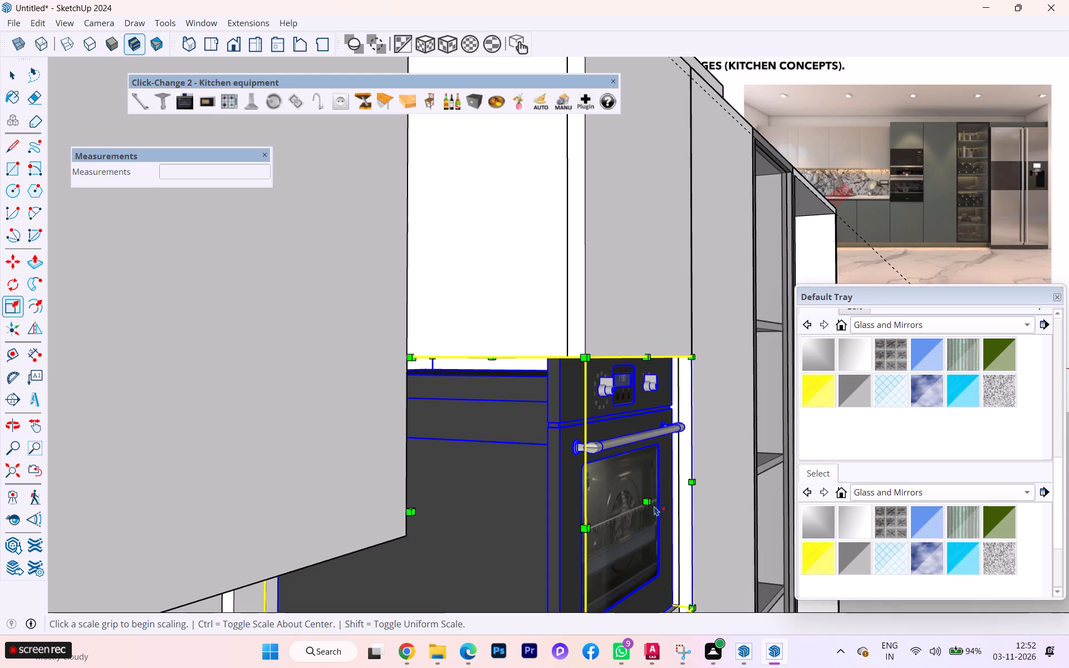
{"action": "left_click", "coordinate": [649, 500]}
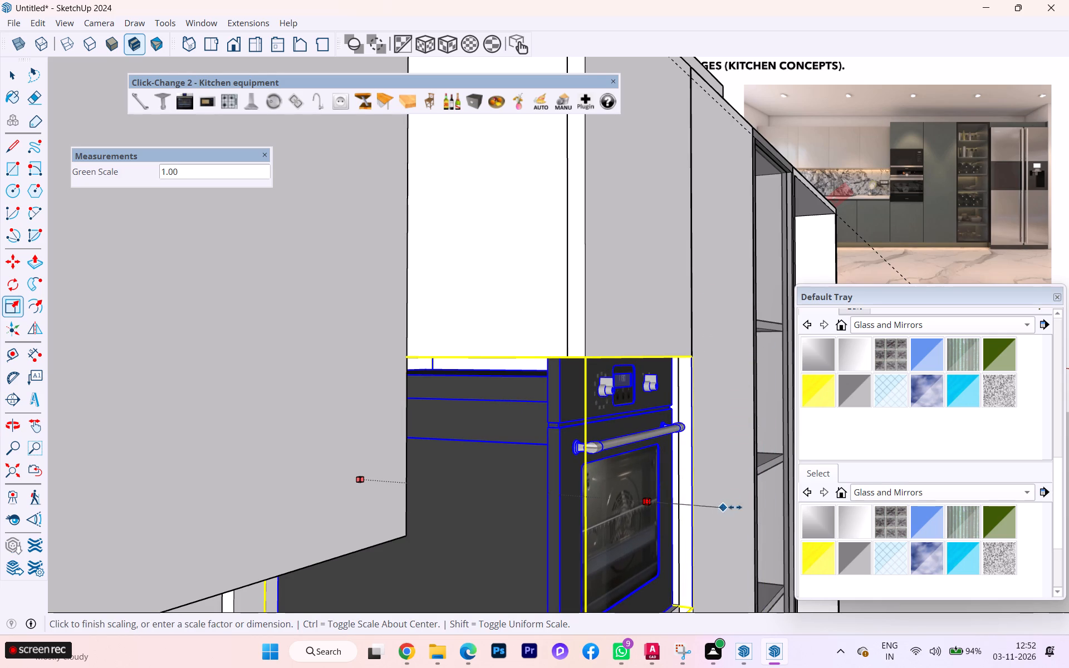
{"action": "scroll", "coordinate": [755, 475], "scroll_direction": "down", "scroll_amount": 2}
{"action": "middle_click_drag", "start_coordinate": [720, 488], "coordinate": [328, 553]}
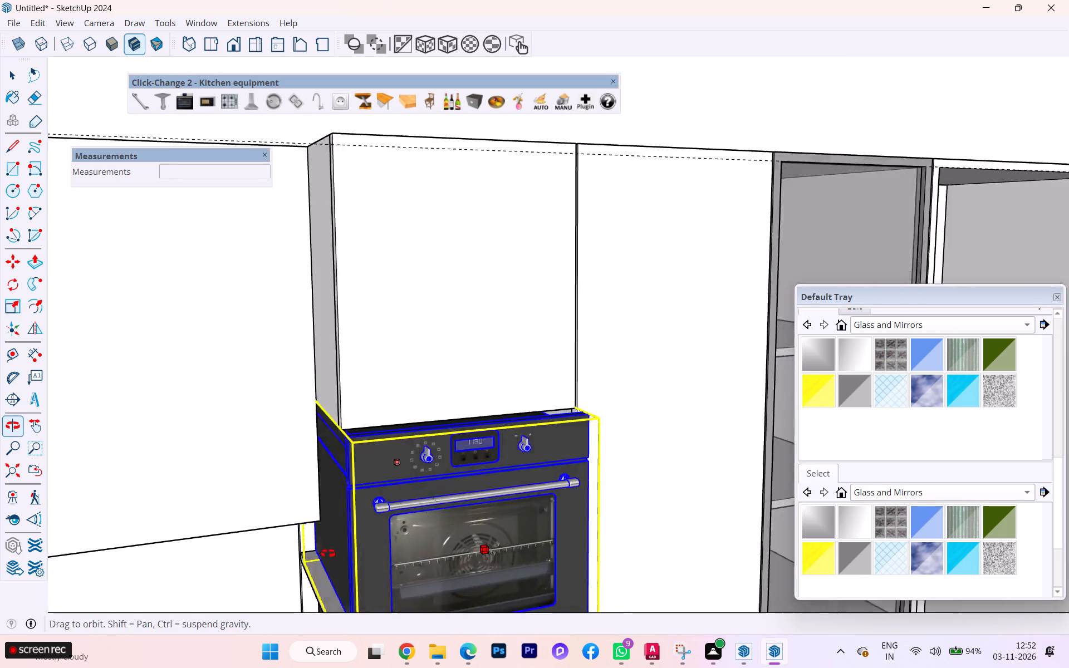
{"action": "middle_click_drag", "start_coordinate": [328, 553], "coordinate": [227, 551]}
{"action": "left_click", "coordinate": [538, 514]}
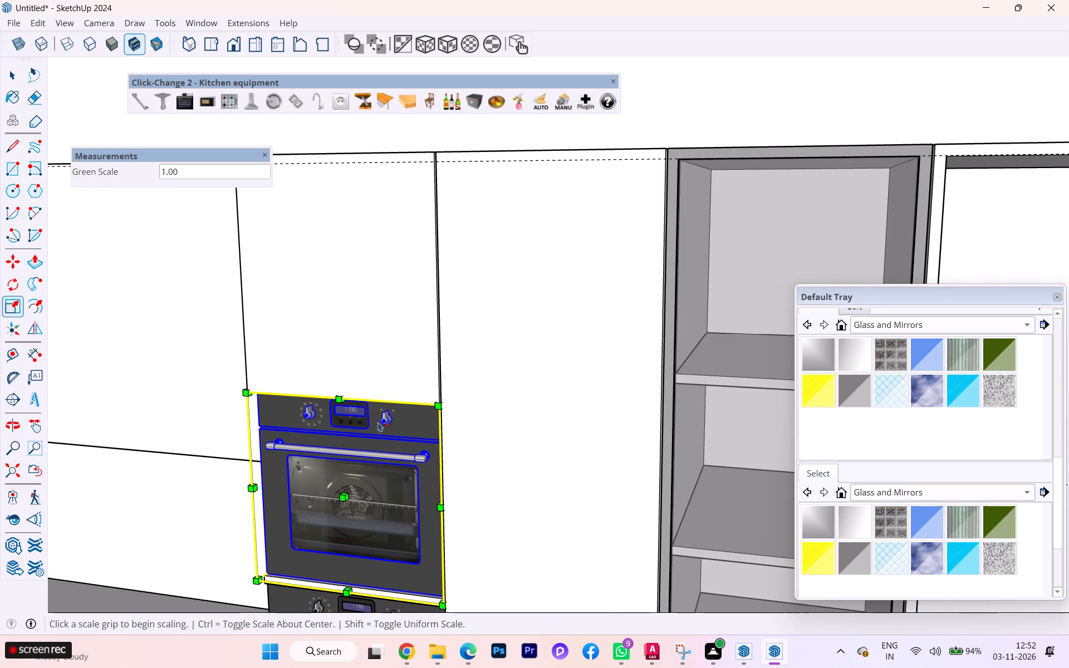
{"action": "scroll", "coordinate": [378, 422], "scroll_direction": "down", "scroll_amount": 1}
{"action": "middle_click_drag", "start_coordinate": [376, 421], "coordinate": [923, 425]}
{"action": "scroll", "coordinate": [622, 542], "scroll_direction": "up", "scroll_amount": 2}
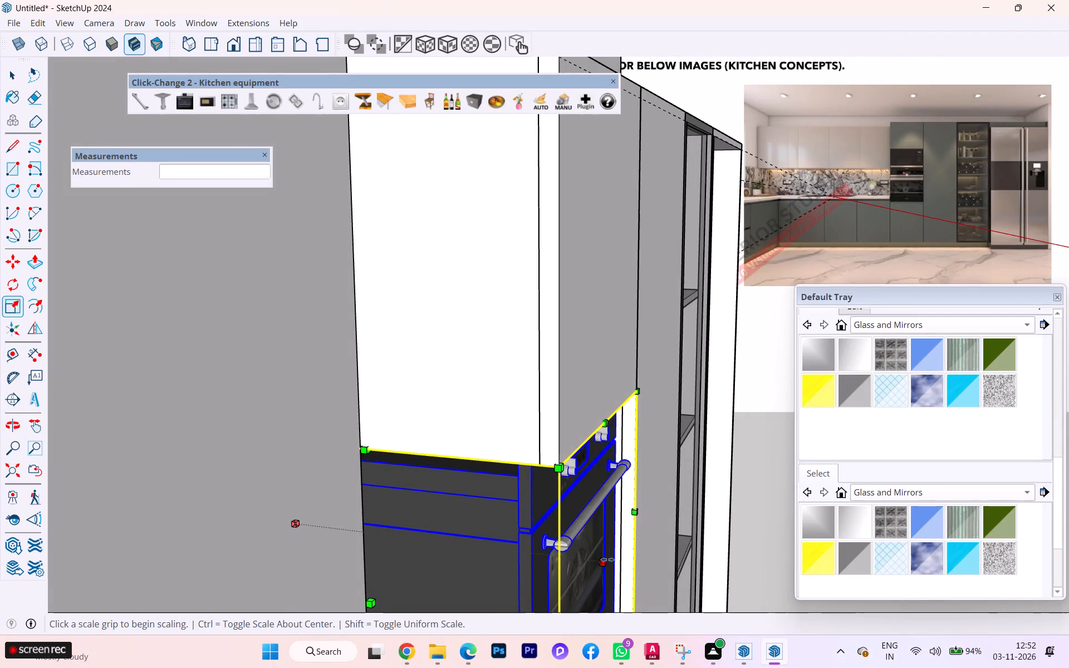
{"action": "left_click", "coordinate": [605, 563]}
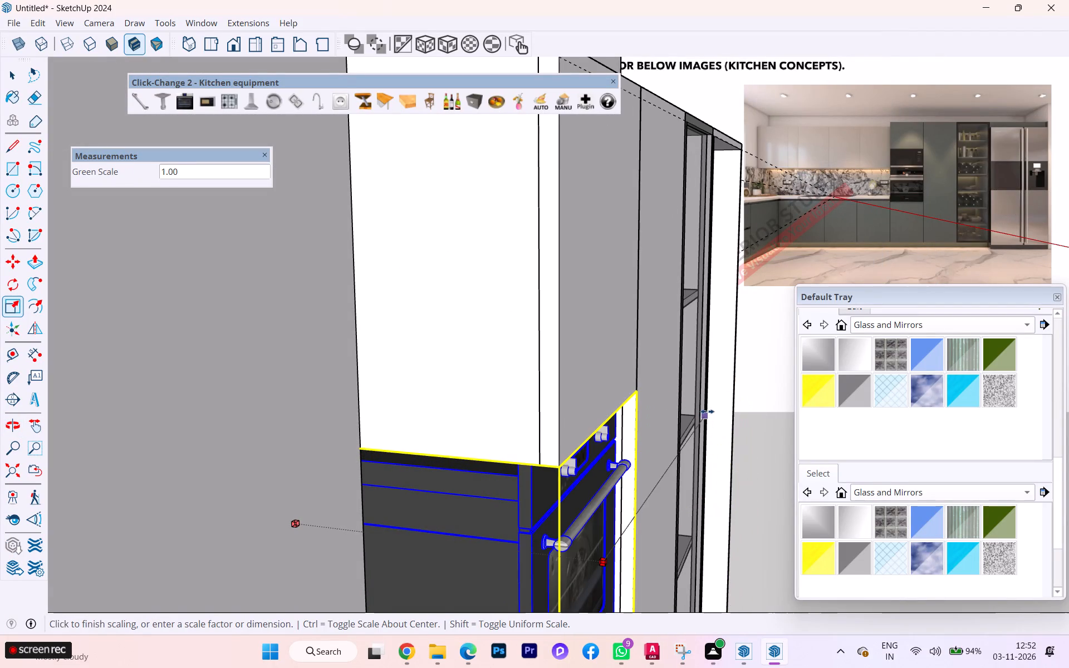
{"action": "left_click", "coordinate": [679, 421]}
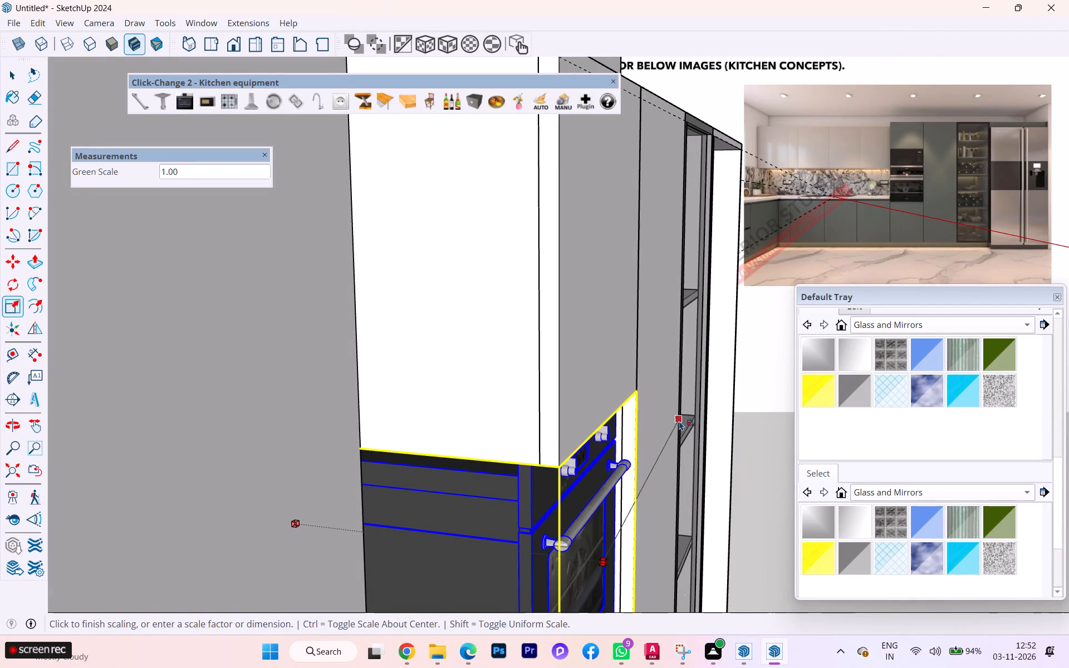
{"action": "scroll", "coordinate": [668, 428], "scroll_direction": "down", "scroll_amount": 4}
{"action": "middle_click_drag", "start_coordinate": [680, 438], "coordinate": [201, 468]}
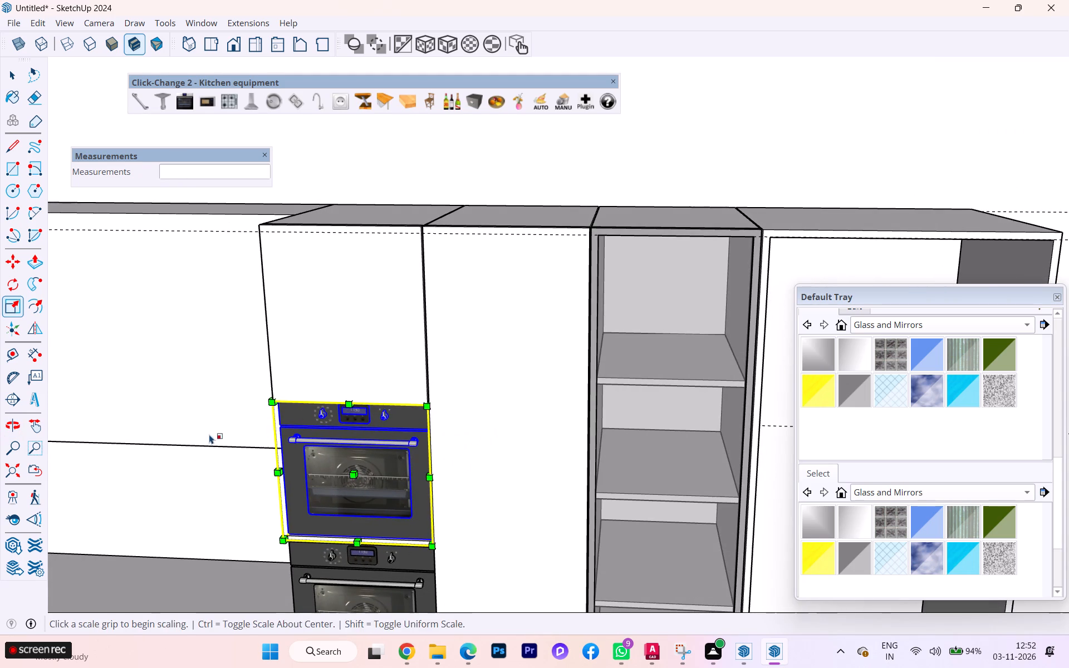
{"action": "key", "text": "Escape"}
Scale the upper oven's depth along the green axis by about 1.02, extending its front outward.
{"action": "scroll", "coordinate": [401, 473], "scroll_direction": "up", "scroll_amount": 1}
{"action": "scroll", "coordinate": [408, 488], "scroll_direction": "down", "scroll_amount": 1}
{"action": "scroll", "coordinate": [410, 493], "scroll_direction": "up", "scroll_amount": 2}
{"action": "scroll", "coordinate": [503, 522], "scroll_direction": "up", "scroll_amount": 6}
{"action": "scroll", "coordinate": [502, 524], "scroll_direction": "down", "scroll_amount": 1}
{"action": "middle_click_drag", "start_coordinate": [502, 524], "coordinate": [374, 474]}
{"action": "scroll", "coordinate": [293, 495], "scroll_direction": "up", "scroll_amount": 2}
{"action": "scroll", "coordinate": [292, 495], "scroll_direction": "down", "scroll_amount": 2}
{"action": "scroll", "coordinate": [292, 495], "scroll_direction": "up", "scroll_amount": 8}
{"action": "left_click", "coordinate": [282, 515]}
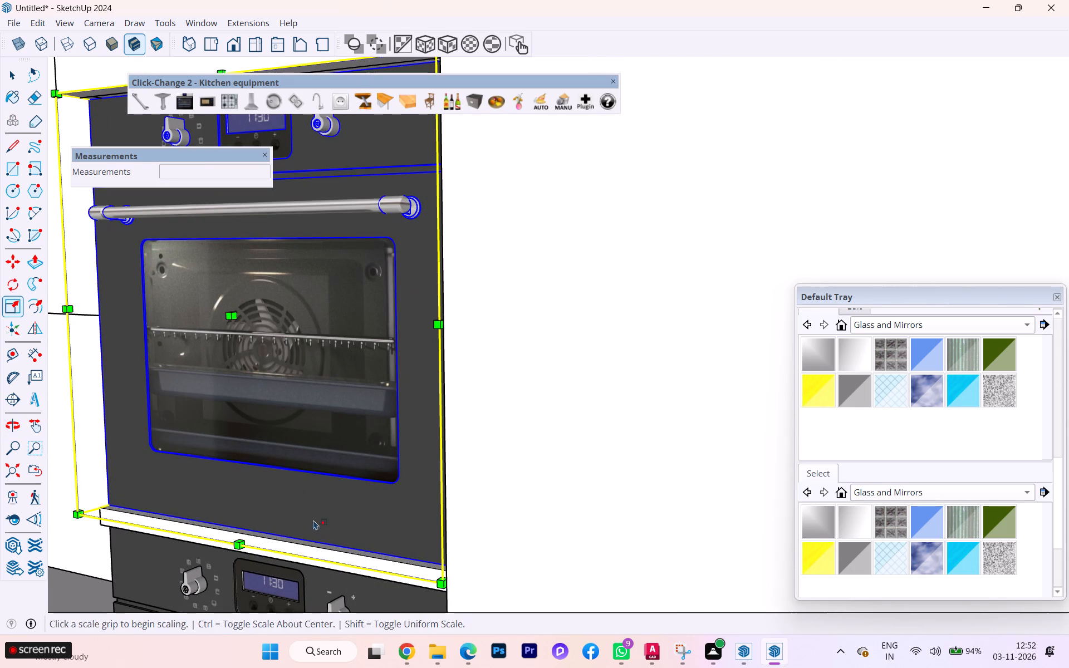
{"action": "key", "text": "s"}
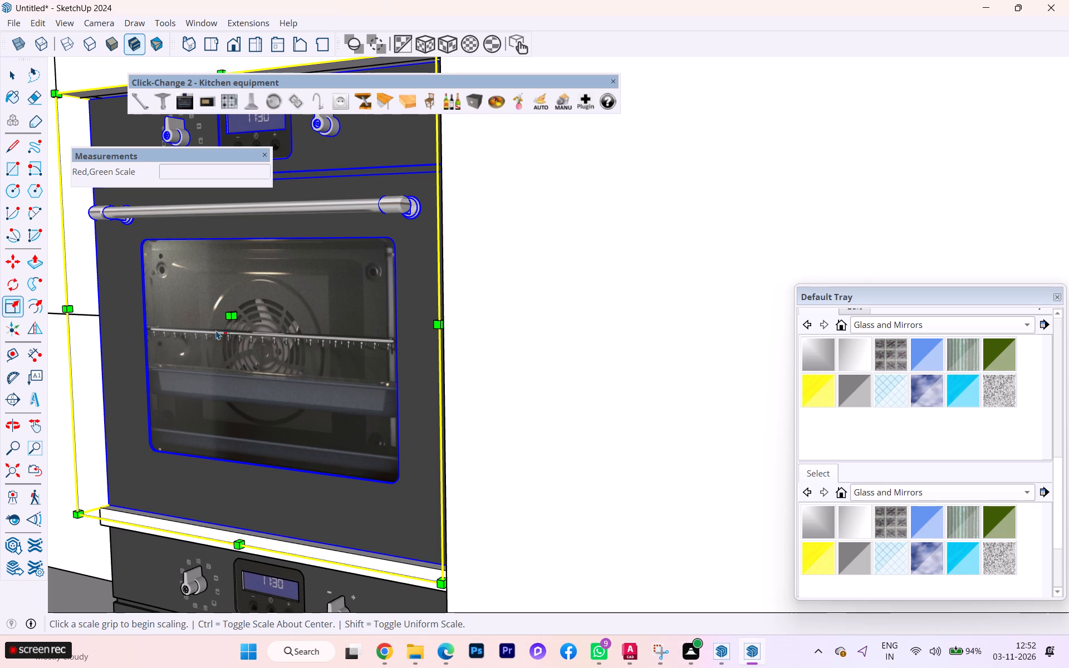
{"action": "left_click", "coordinate": [234, 313]}
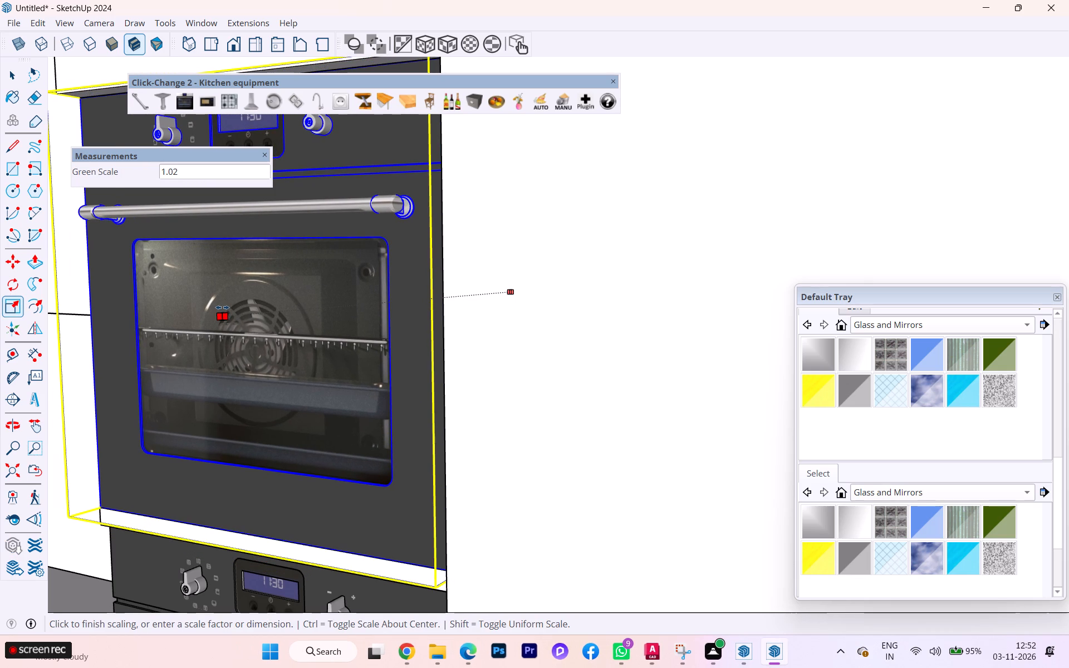
{"action": "left_click", "coordinate": [222, 307]}
Examine how the scaled upper oven's front lines up with the front edge of the shelf beneath it.
{"action": "scroll", "coordinate": [376, 479], "scroll_direction": "down", "scroll_amount": 3}
{"action": "middle_click_drag", "start_coordinate": [418, 494], "coordinate": [895, 422]}
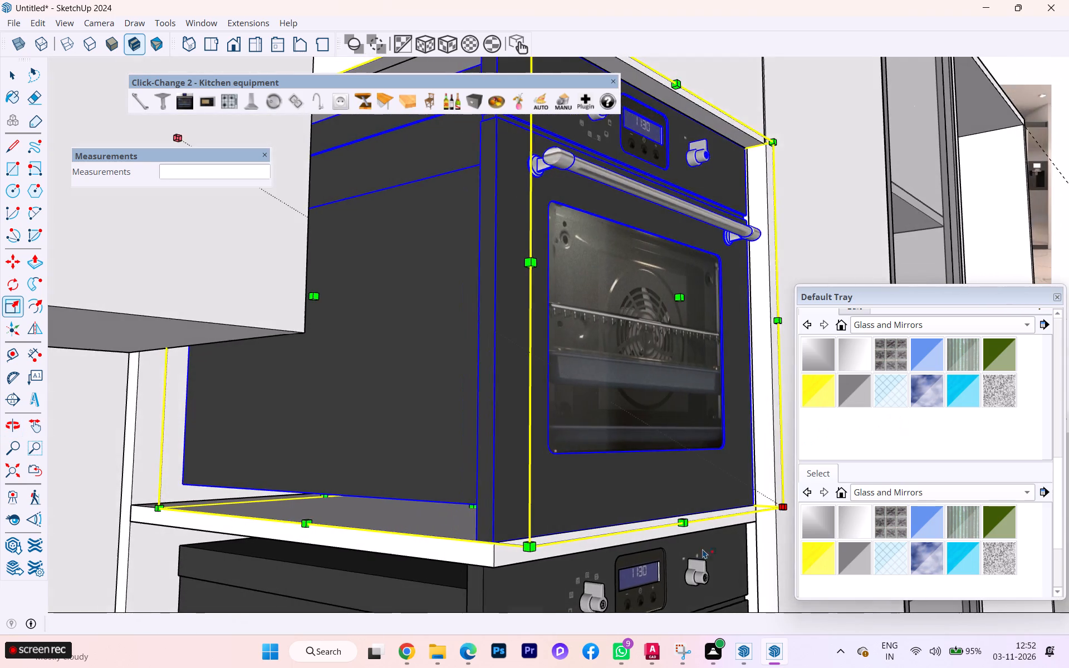
{"action": "scroll", "coordinate": [607, 567], "scroll_direction": "up", "scroll_amount": 1}
{"action": "scroll", "coordinate": [603, 565], "scroll_direction": "down", "scroll_amount": 1}
{"action": "scroll", "coordinate": [603, 565], "scroll_direction": "up", "scroll_amount": 3}
{"action": "middle_click", "coordinate": [534, 547]}
{"action": "scroll", "coordinate": [536, 543], "scroll_direction": "up", "scroll_amount": 4}
{"action": "scroll", "coordinate": [536, 543], "scroll_direction": "down", "scroll_amount": 2}
{"action": "scroll", "coordinate": [536, 543], "scroll_direction": "up", "scroll_amount": 5}
{"action": "scroll", "coordinate": [486, 541], "scroll_direction": "down", "scroll_amount": 1}
{"action": "scroll", "coordinate": [485, 541], "scroll_direction": "up", "scroll_amount": 6}
{"action": "scroll", "coordinate": [433, 514], "scroll_direction": "up", "scroll_amount": 5}
{"action": "scroll", "coordinate": [433, 514], "scroll_direction": "down", "scroll_amount": 1}
{"action": "scroll", "coordinate": [433, 514], "scroll_direction": "up", "scroll_amount": 1}
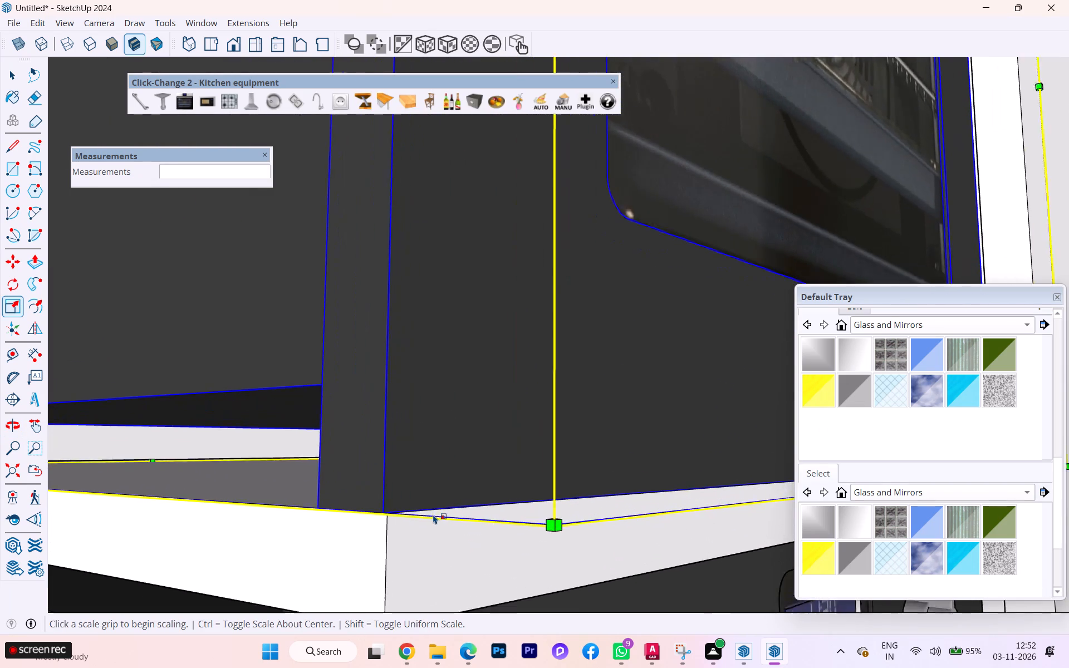
{"action": "scroll", "coordinate": [433, 514], "scroll_direction": "up", "scroll_amount": 2}
{"action": "scroll", "coordinate": [419, 515], "scroll_direction": "down", "scroll_amount": 4}
{"action": "scroll", "coordinate": [419, 515], "scroll_direction": "up", "scroll_amount": 5}
{"action": "scroll", "coordinate": [422, 546], "scroll_direction": "down", "scroll_amount": 2}
{"action": "middle_click_drag", "start_coordinate": [424, 552], "coordinate": [340, 667]}
{"action": "scroll", "coordinate": [450, 417], "scroll_direction": "down", "scroll_amount": 2}
{"action": "scroll", "coordinate": [450, 417], "scroll_direction": "up", "scroll_amount": 5}
{"action": "scroll", "coordinate": [450, 417], "scroll_direction": "down", "scroll_amount": 1}
{"action": "scroll", "coordinate": [450, 416], "scroll_direction": "up", "scroll_amount": 4}
{"action": "scroll", "coordinate": [450, 416], "scroll_direction": "down", "scroll_amount": 3}
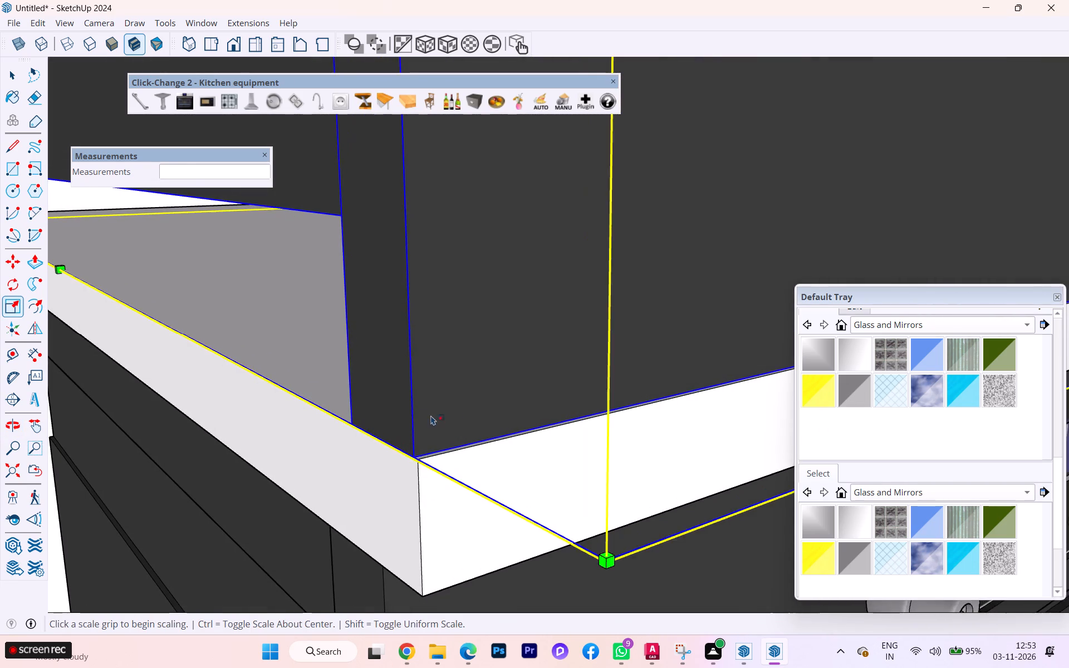
{"action": "scroll", "coordinate": [335, 415], "scroll_direction": "down", "scroll_amount": 1}
{"action": "scroll", "coordinate": [335, 416], "scroll_direction": "up", "scroll_amount": 1}
{"action": "scroll", "coordinate": [334, 416], "scroll_direction": "down", "scroll_amount": 4}
{"action": "scroll", "coordinate": [334, 417], "scroll_direction": "up", "scroll_amount": 1}
{"action": "scroll", "coordinate": [334, 417], "scroll_direction": "down", "scroll_amount": 5}
{"action": "scroll", "coordinate": [335, 416], "scroll_direction": "up", "scroll_amount": 3}
{"action": "scroll", "coordinate": [335, 416], "scroll_direction": "down", "scroll_amount": 6}
{"action": "scroll", "coordinate": [355, 414], "scroll_direction": "up", "scroll_amount": 2}
{"action": "scroll", "coordinate": [355, 414], "scroll_direction": "down", "scroll_amount": 9}
{"action": "scroll", "coordinate": [365, 436], "scroll_direction": "up", "scroll_amount": 1}
{"action": "scroll", "coordinate": [365, 436], "scroll_direction": "down", "scroll_amount": 5}
{"action": "scroll", "coordinate": [399, 432], "scroll_direction": "up", "scroll_amount": 1}
{"action": "scroll", "coordinate": [404, 433], "scroll_direction": "down", "scroll_amount": 2}
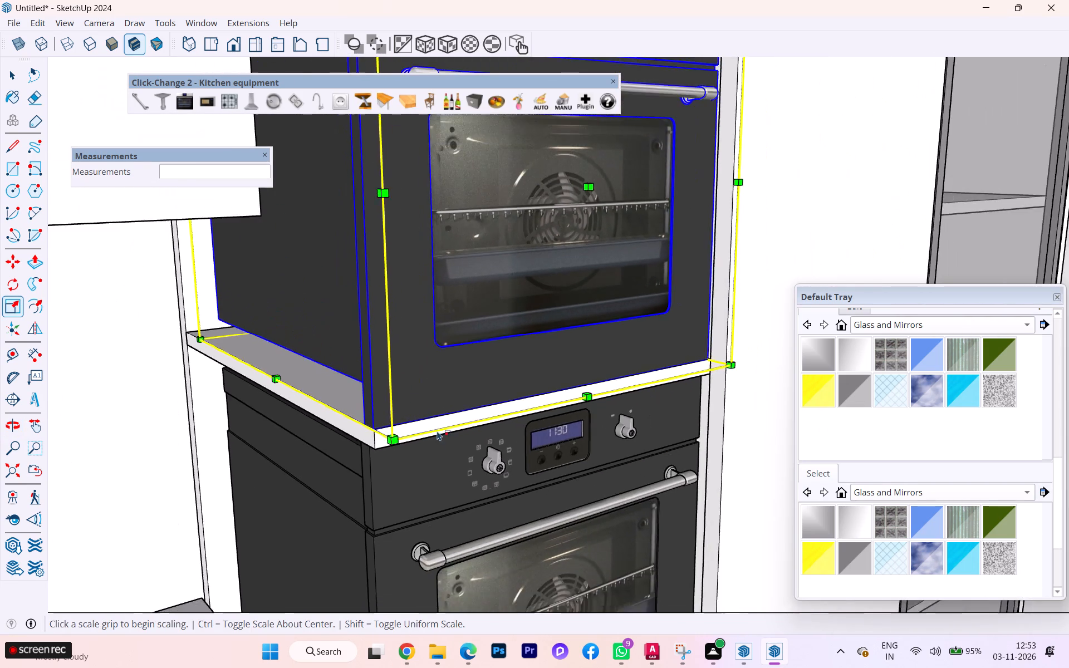
{"action": "scroll", "coordinate": [437, 431], "scroll_direction": "down", "scroll_amount": 2}
{"action": "middle_click_drag", "start_coordinate": [447, 444], "coordinate": [181, 453]}
Replace the lower oven with a built-in microwave and switch it to the white-front variant with wide black glass.
{"action": "left_click", "coordinate": [5, 65]}
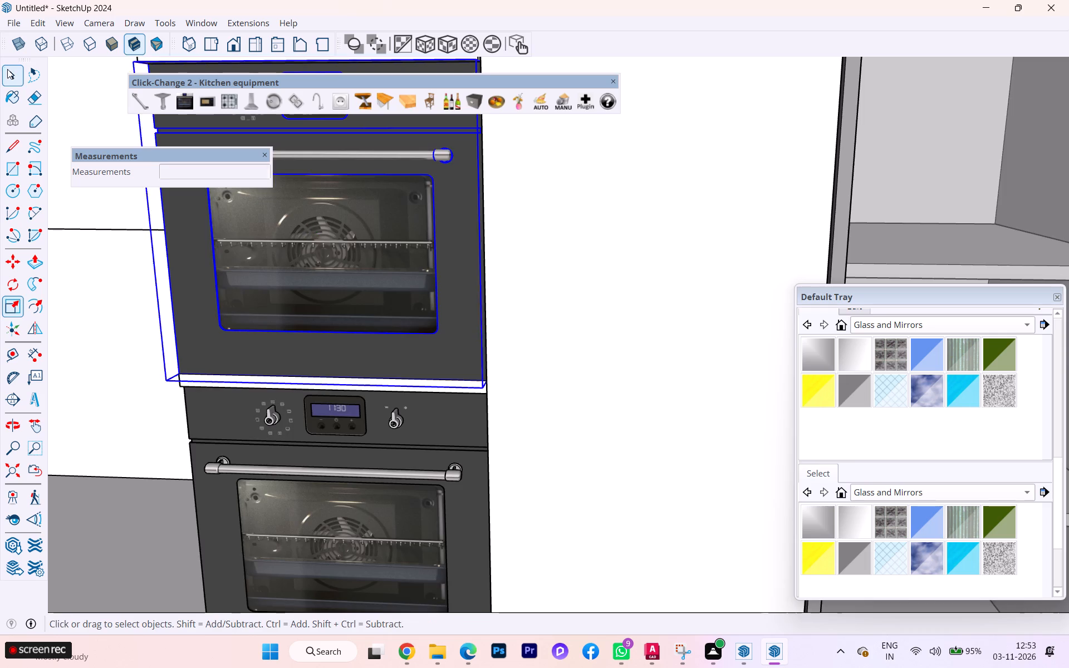
{"action": "scroll", "coordinate": [96, 126], "scroll_direction": "down", "scroll_amount": 14}
{"action": "scroll", "coordinate": [233, 203], "scroll_direction": "up", "scroll_amount": 2}
{"action": "scroll", "coordinate": [233, 204], "scroll_direction": "down", "scroll_amount": 6}
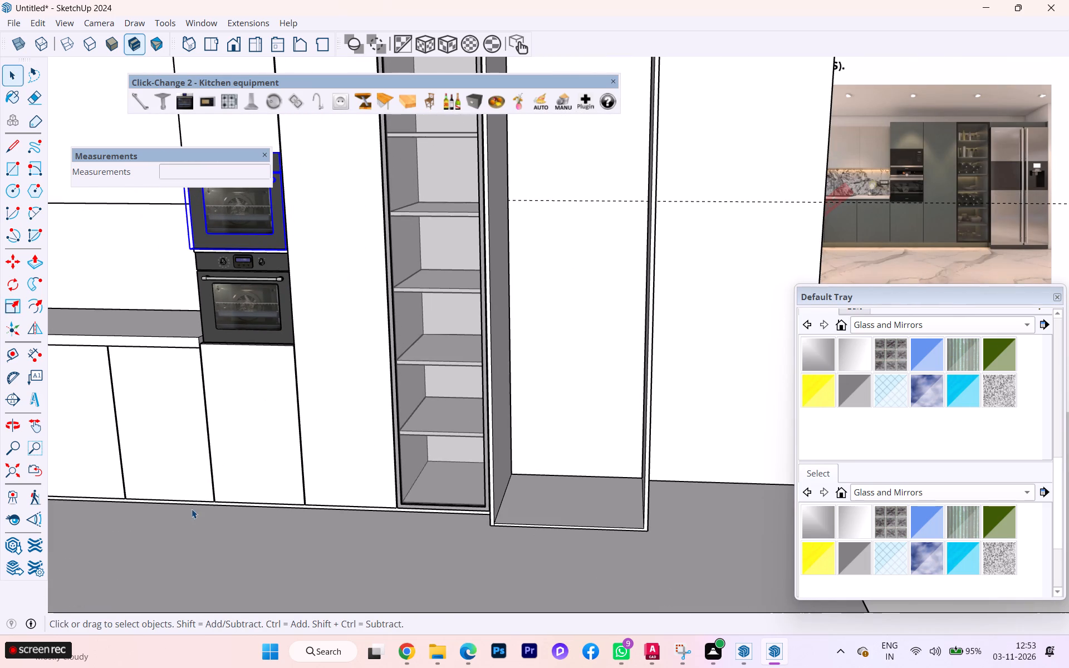
{"action": "left_click", "coordinate": [193, 529]}
{"action": "left_click", "coordinate": [250, 326]}
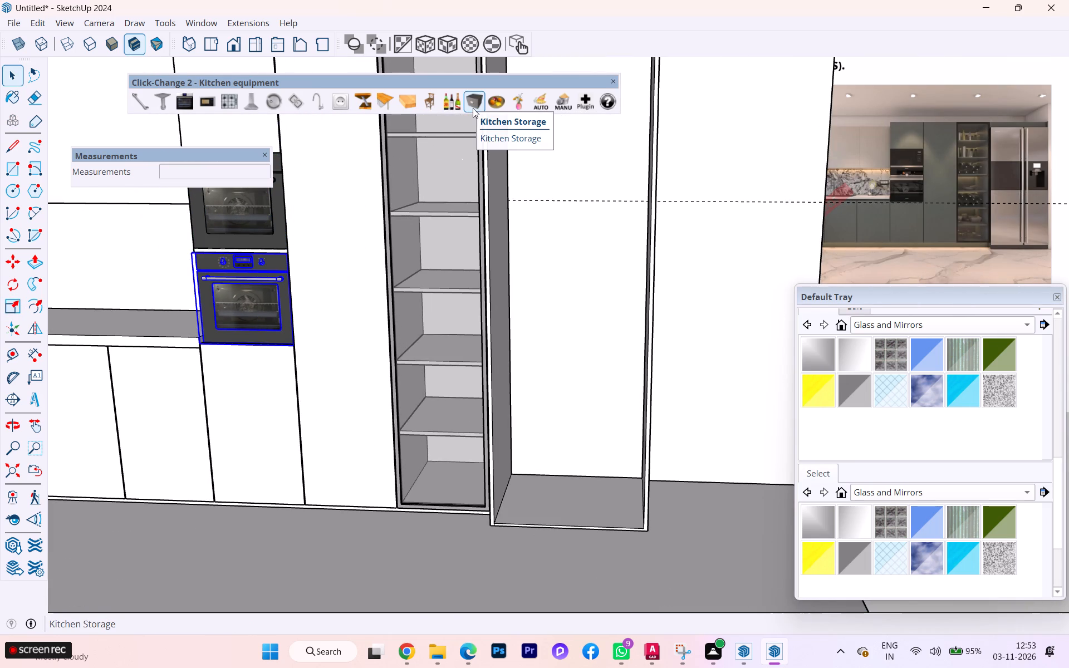
{"action": "left_click", "coordinate": [209, 106]}
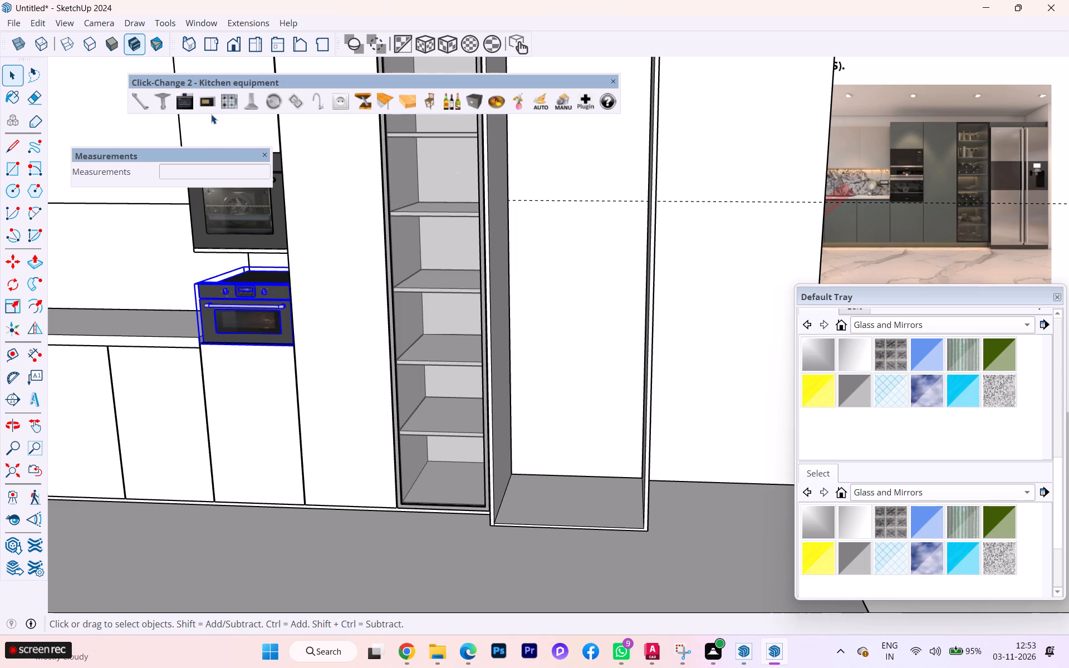
{"action": "scroll", "coordinate": [256, 244], "scroll_direction": "up", "scroll_amount": 4}
{"action": "scroll", "coordinate": [241, 326], "scroll_direction": "up", "scroll_amount": 4}
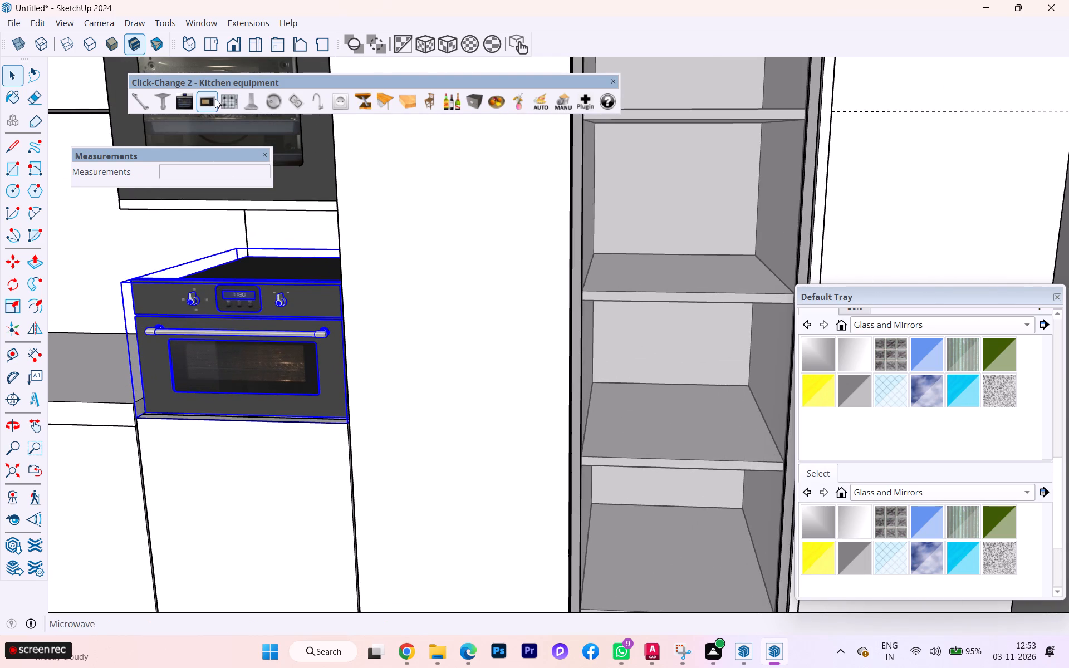
{"action": "left_click", "coordinate": [213, 99]}
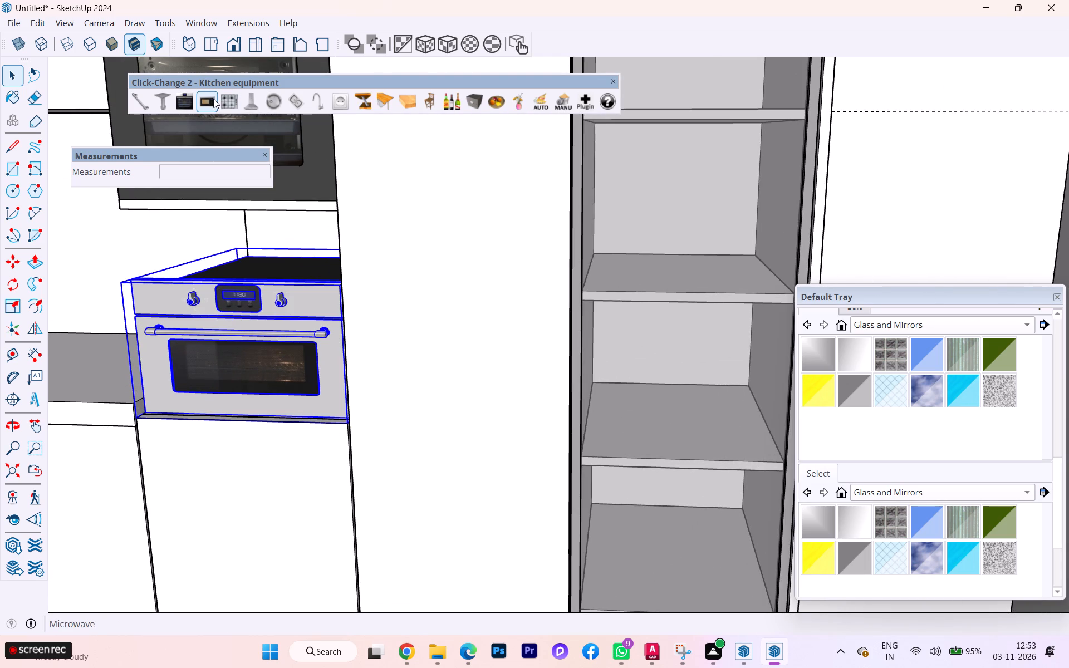
{"action": "scroll", "coordinate": [213, 99], "scroll_direction": "up", "scroll_amount": 4}
{"action": "left_click", "coordinate": [210, 101]}
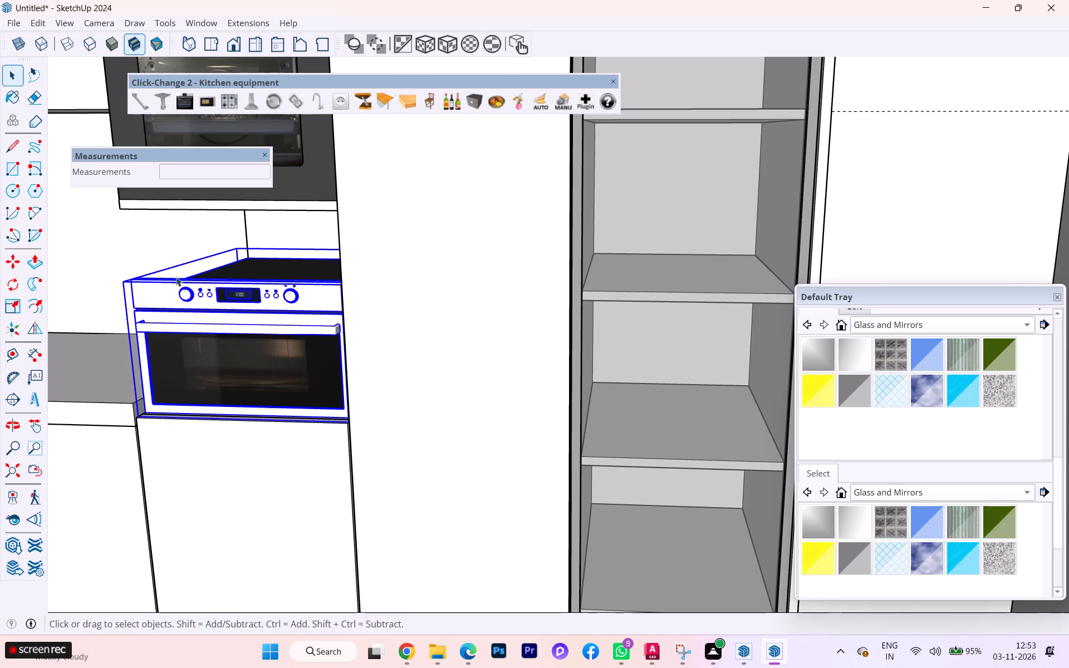
Examine the microwave and upper oven within the whole kitchen against the reference images, and clear the selection.
{"action": "scroll", "coordinate": [175, 289], "scroll_direction": "up", "scroll_amount": 5}
{"action": "scroll", "coordinate": [175, 288], "scroll_direction": "down", "scroll_amount": 1}
{"action": "scroll", "coordinate": [175, 288], "scroll_direction": "up", "scroll_amount": 1}
{"action": "scroll", "coordinate": [187, 283], "scroll_direction": "down", "scroll_amount": 9}
{"action": "middle_click_drag", "start_coordinate": [185, 286], "coordinate": [192, 285]}
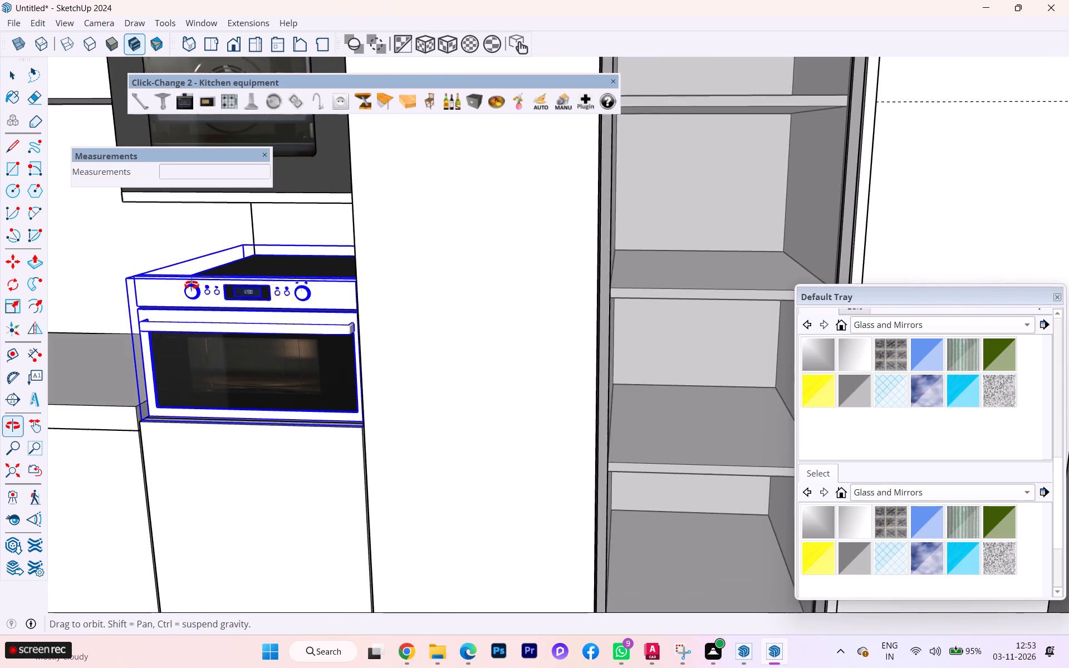
{"action": "middle_click_drag", "start_coordinate": [192, 285], "coordinate": [488, 299]}
{"action": "scroll", "coordinate": [489, 293], "scroll_direction": "down", "scroll_amount": 5}
{"action": "scroll", "coordinate": [345, 323], "scroll_direction": "down", "scroll_amount": 5}
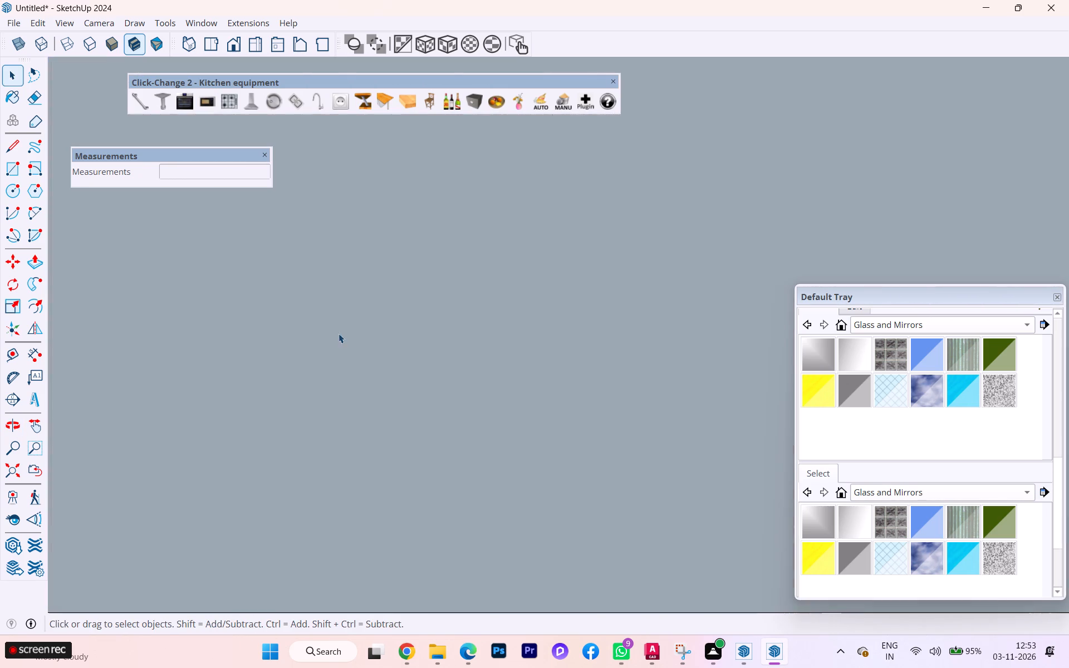
{"action": "scroll", "coordinate": [339, 333], "scroll_direction": "down", "scroll_amount": 2}
{"action": "left_click", "coordinate": [6, 475]}
{"action": "scroll", "coordinate": [583, 355], "scroll_direction": "down", "scroll_amount": 2}
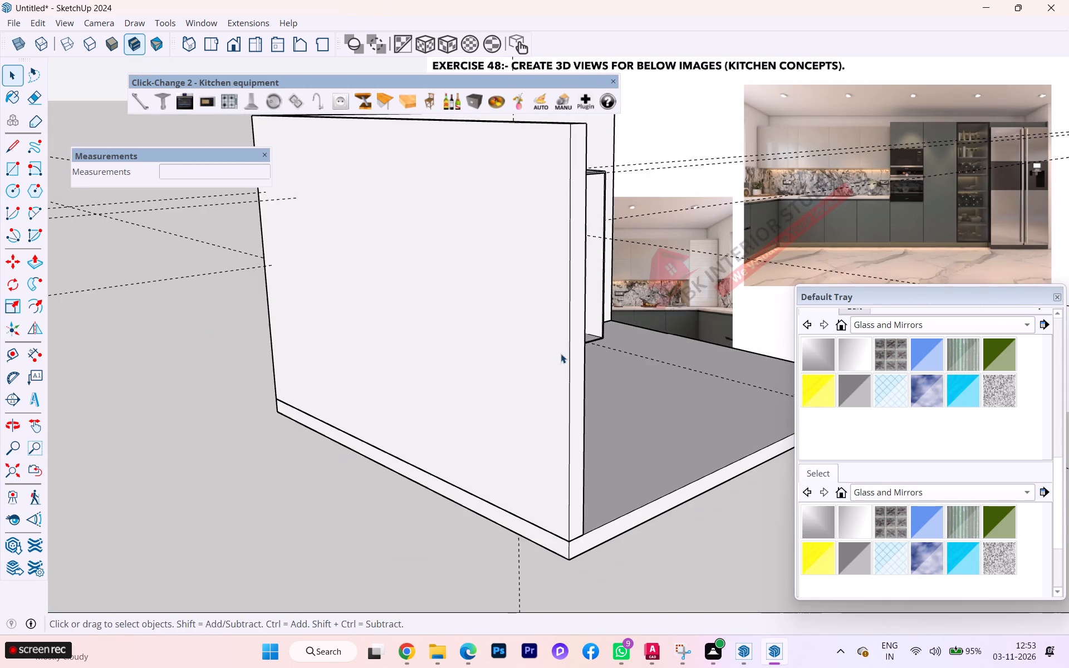
{"action": "middle_click_drag", "start_coordinate": [524, 357], "coordinate": [157, 371]}
{"action": "scroll", "coordinate": [581, 243], "scroll_direction": "up", "scroll_amount": 6}
{"action": "scroll", "coordinate": [533, 285], "scroll_direction": "up", "scroll_amount": 7}
{"action": "scroll", "coordinate": [533, 285], "scroll_direction": "down", "scroll_amount": 1}
{"action": "scroll", "coordinate": [533, 285], "scroll_direction": "up", "scroll_amount": 2}
{"action": "scroll", "coordinate": [533, 285], "scroll_direction": "down", "scroll_amount": 1}
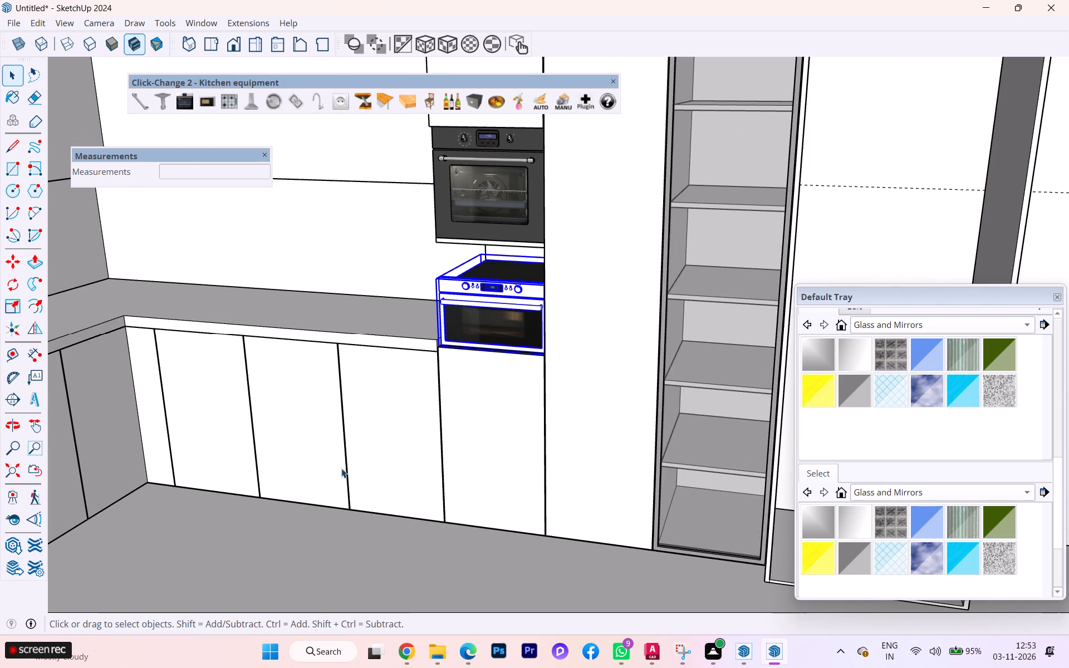
{"action": "left_click", "coordinate": [337, 468]}
{"action": "scroll", "coordinate": [416, 261], "scroll_direction": "down", "scroll_amount": 10}
{"action": "scroll", "coordinate": [252, 239], "scroll_direction": "up", "scroll_amount": 1}
{"action": "scroll", "coordinate": [263, 242], "scroll_direction": "down", "scroll_amount": 2}
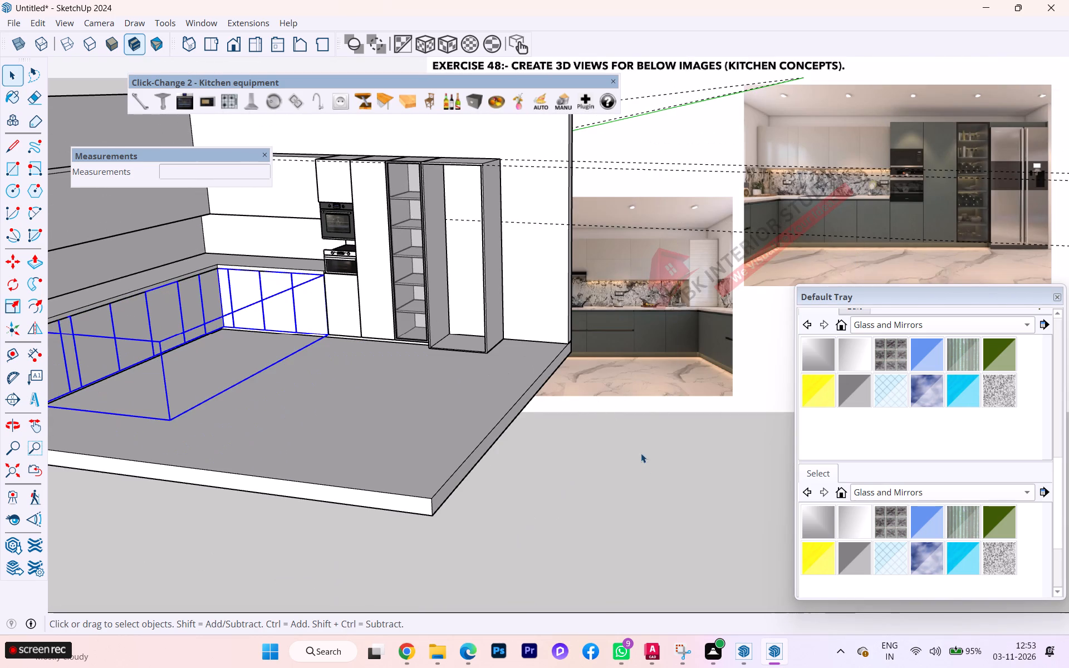
{"action": "left_click", "coordinate": [647, 474]}
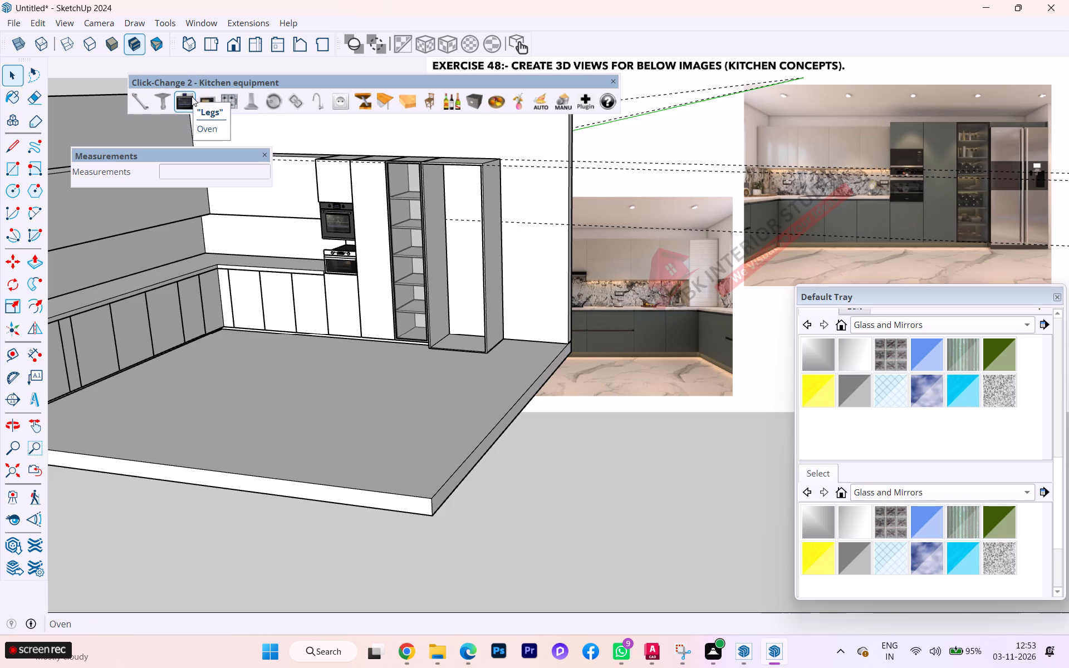
Examine the upper oven's front and sides up close to check its fit inside the tall unit's opening.
{"action": "scroll", "coordinate": [192, 96], "scroll_direction": "up", "scroll_amount": 1}
{"action": "scroll", "coordinate": [192, 96], "scroll_direction": "down", "scroll_amount": 3}
{"action": "scroll", "coordinate": [192, 96], "scroll_direction": "up", "scroll_amount": 2}
{"action": "scroll", "coordinate": [482, 238], "scroll_direction": "up", "scroll_amount": 4}
{"action": "scroll", "coordinate": [281, 227], "scroll_direction": "up", "scroll_amount": 3}
{"action": "scroll", "coordinate": [261, 213], "scroll_direction": "down", "scroll_amount": 3}
{"action": "scroll", "coordinate": [259, 212], "scroll_direction": "up", "scroll_amount": 6}
{"action": "scroll", "coordinate": [293, 234], "scroll_direction": "down", "scroll_amount": 2}
{"action": "scroll", "coordinate": [293, 234], "scroll_direction": "up", "scroll_amount": 1}
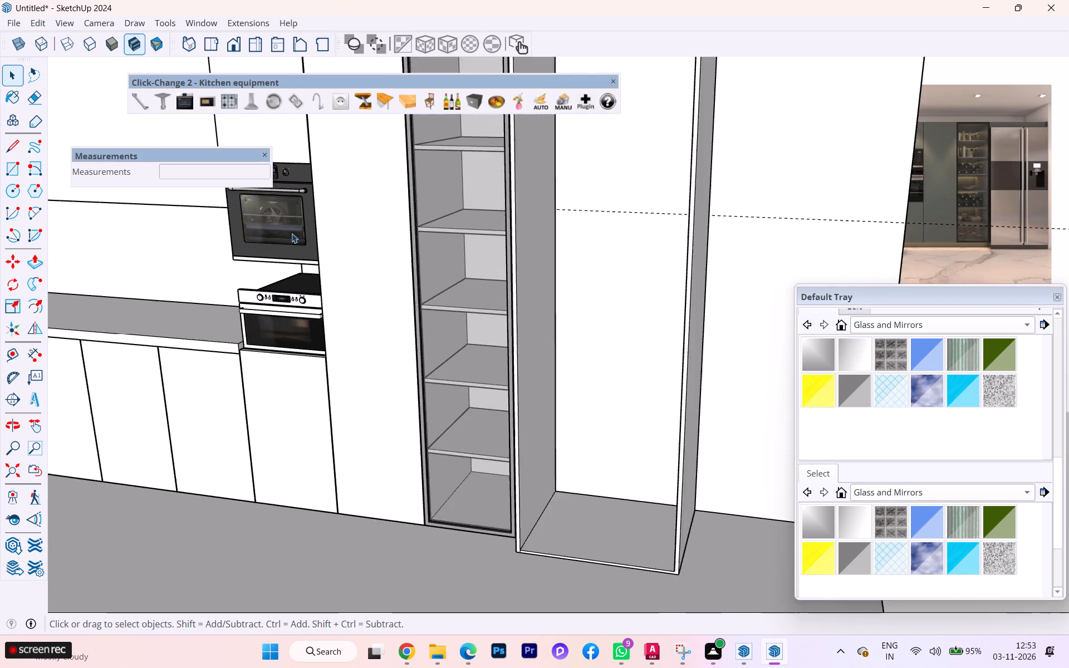
{"action": "scroll", "coordinate": [292, 233], "scroll_direction": "up", "scroll_amount": 17}
{"action": "scroll", "coordinate": [272, 228], "scroll_direction": "down", "scroll_amount": 1}
{"action": "scroll", "coordinate": [272, 228], "scroll_direction": "up", "scroll_amount": 6}
{"action": "middle_click_drag", "start_coordinate": [410, 211], "coordinate": [419, 211]}
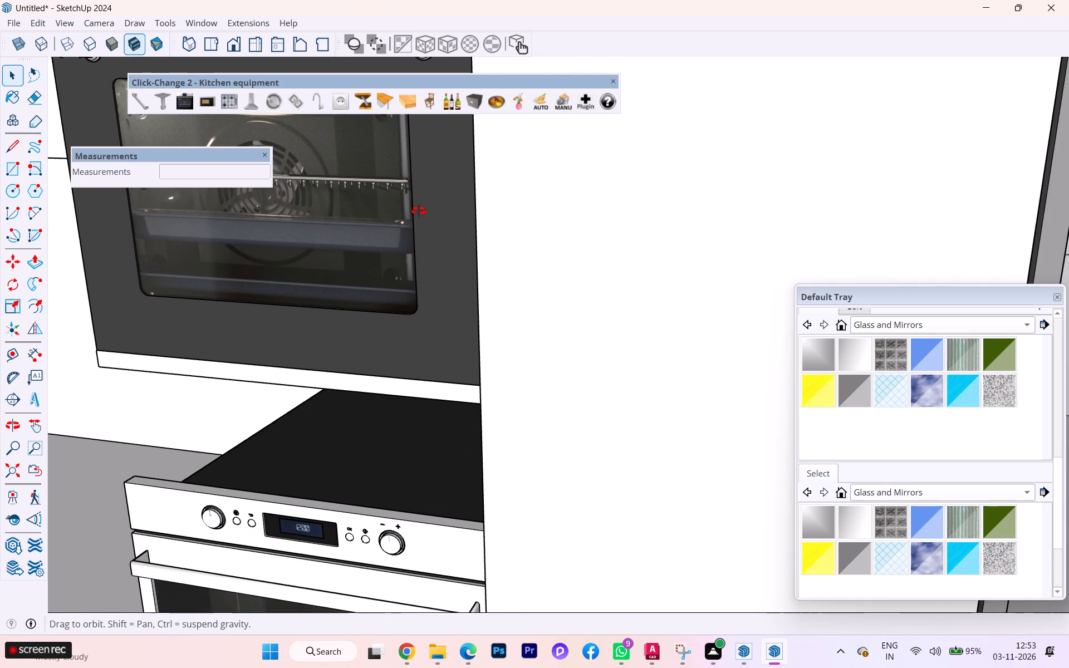
{"action": "middle_click_drag", "start_coordinate": [419, 211], "coordinate": [669, 232]}
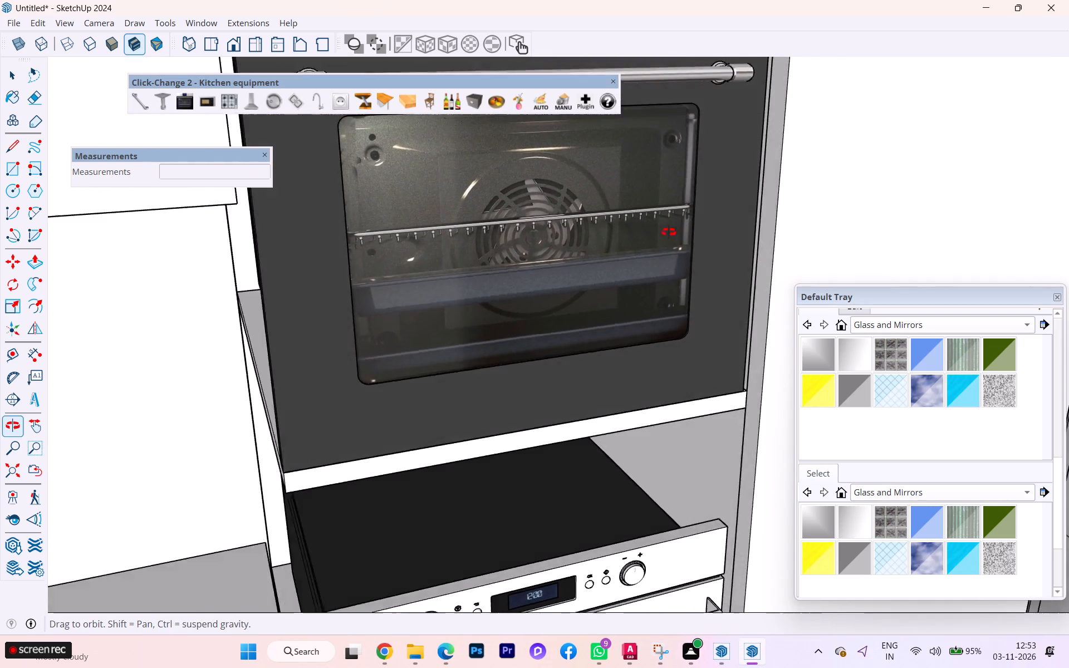
{"action": "middle_click_drag", "start_coordinate": [669, 232], "coordinate": [576, 229]}
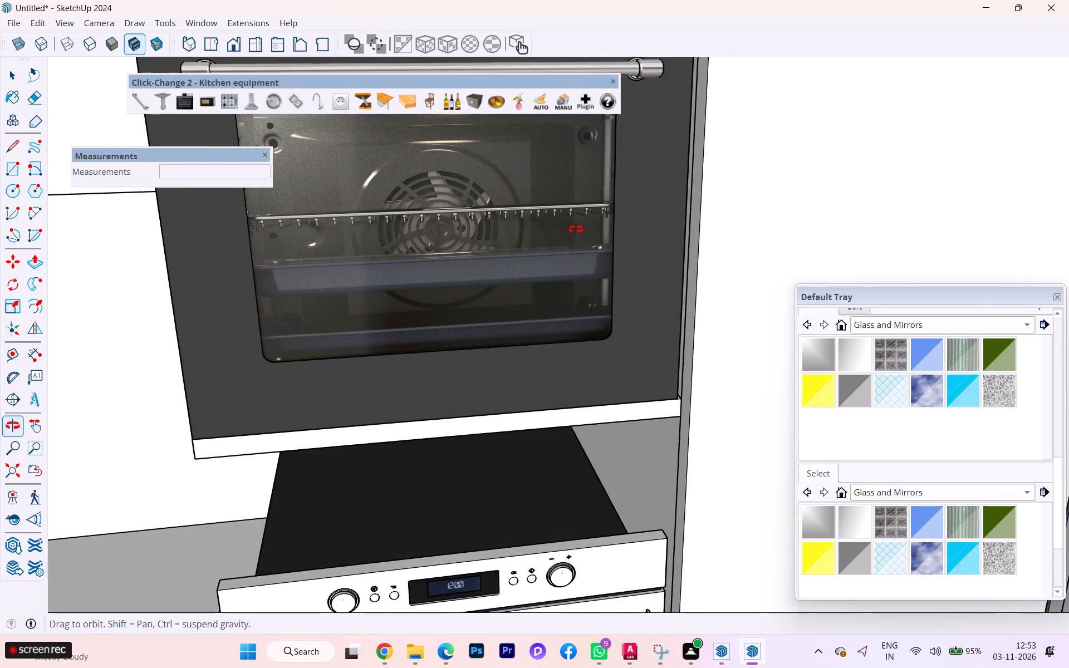
{"action": "middle_click_drag", "start_coordinate": [576, 229], "coordinate": [529, 200]}
{"action": "scroll", "coordinate": [527, 233], "scroll_direction": "down", "scroll_amount": 1}
{"action": "scroll", "coordinate": [529, 237], "scroll_direction": "up", "scroll_amount": 1}
{"action": "scroll", "coordinate": [531, 240], "scroll_direction": "down", "scroll_amount": 2}
{"action": "scroll", "coordinate": [535, 252], "scroll_direction": "up", "scroll_amount": 2}
{"action": "scroll", "coordinate": [536, 255], "scroll_direction": "down", "scroll_amount": 1}
{"action": "scroll", "coordinate": [536, 255], "scroll_direction": "up", "scroll_amount": 2}
{"action": "scroll", "coordinate": [537, 255], "scroll_direction": "down", "scroll_amount": 2}
{"action": "scroll", "coordinate": [573, 304], "scroll_direction": "up", "scroll_amount": 1}
{"action": "scroll", "coordinate": [578, 337], "scroll_direction": "down", "scroll_amount": 4}
{"action": "scroll", "coordinate": [582, 354], "scroll_direction": "up", "scroll_amount": 4}
{"action": "scroll", "coordinate": [583, 355], "scroll_direction": "down", "scroll_amount": 1}
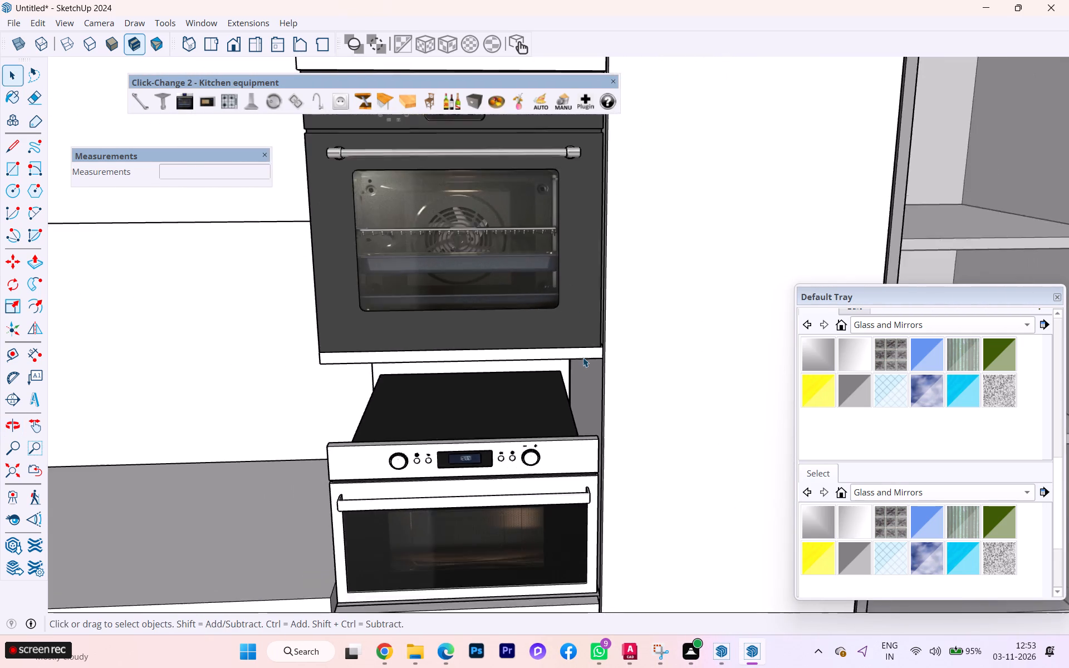
Examine the microwave from the front, above and side, checking the space between it and the shelf over it.
{"action": "scroll", "coordinate": [583, 357], "scroll_direction": "down", "scroll_amount": 1}
{"action": "scroll", "coordinate": [585, 370], "scroll_direction": "up", "scroll_amount": 2}
{"action": "scroll", "coordinate": [585, 371], "scroll_direction": "down", "scroll_amount": 5}
{"action": "scroll", "coordinate": [472, 219], "scroll_direction": "down", "scroll_amount": 1}
{"action": "scroll", "coordinate": [502, 416], "scroll_direction": "up", "scroll_amount": 4}
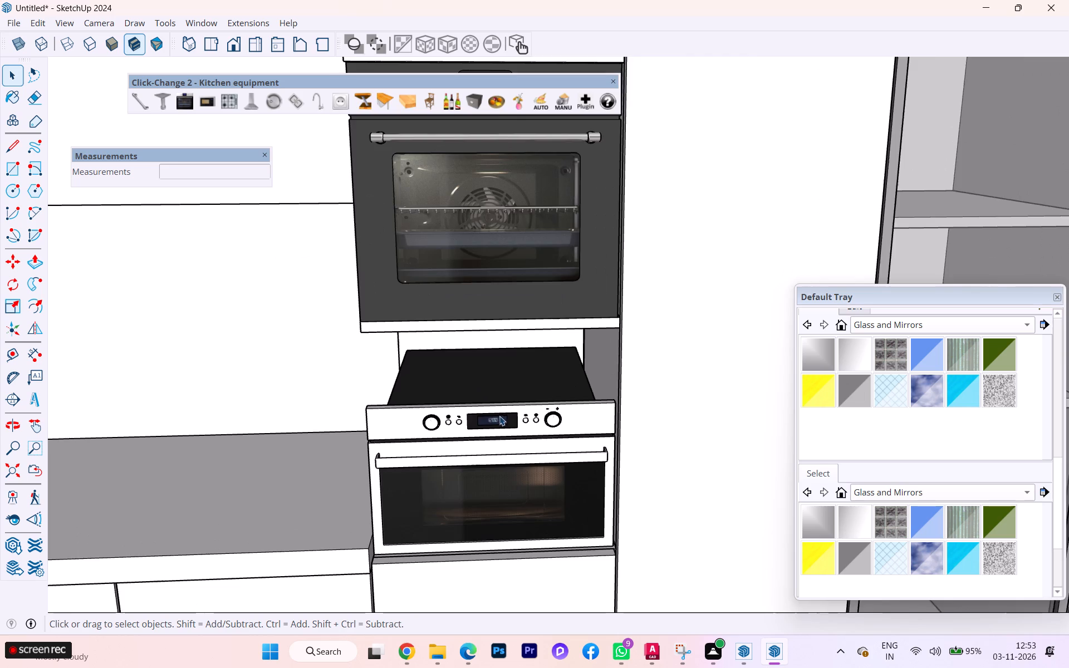
{"action": "scroll", "coordinate": [490, 413], "scroll_direction": "up", "scroll_amount": 1}
{"action": "scroll", "coordinate": [490, 413], "scroll_direction": "down", "scroll_amount": 1}
{"action": "scroll", "coordinate": [490, 413], "scroll_direction": "up", "scroll_amount": 7}
{"action": "middle_click_drag", "start_coordinate": [433, 367], "coordinate": [461, 281]}
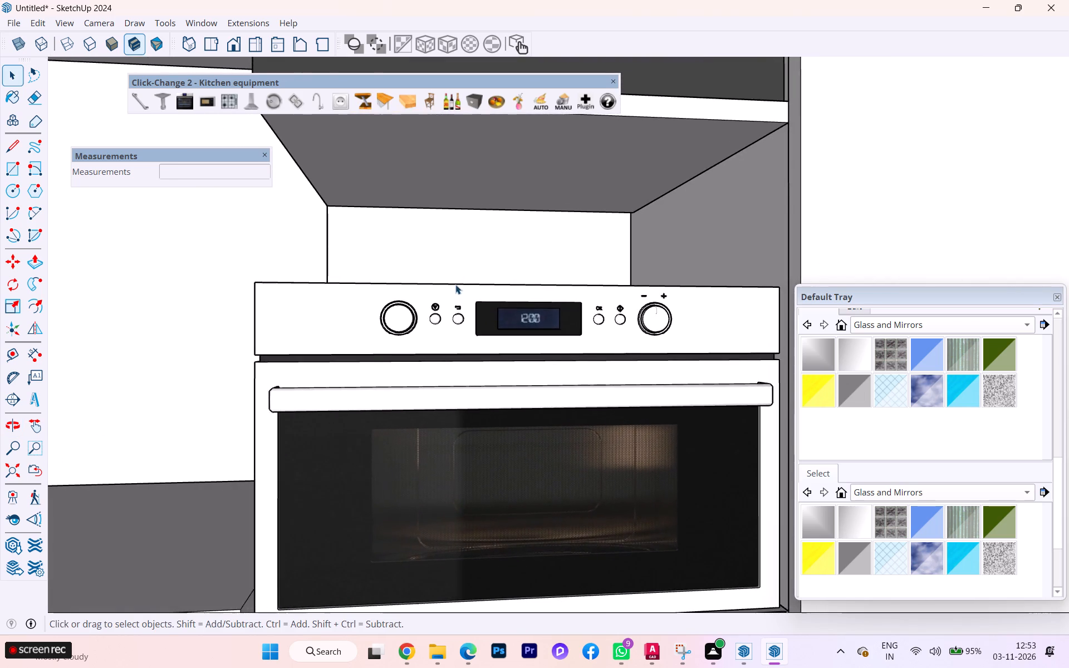
{"action": "scroll", "coordinate": [455, 285], "scroll_direction": "down", "scroll_amount": 5}
{"action": "scroll", "coordinate": [491, 390], "scroll_direction": "up", "scroll_amount": 3}
{"action": "scroll", "coordinate": [489, 392], "scroll_direction": "down", "scroll_amount": 1}
{"action": "scroll", "coordinate": [489, 394], "scroll_direction": "up", "scroll_amount": 3}
{"action": "scroll", "coordinate": [475, 386], "scroll_direction": "down", "scroll_amount": 3}
{"action": "middle_click_drag", "start_coordinate": [453, 377], "coordinate": [550, 378]}
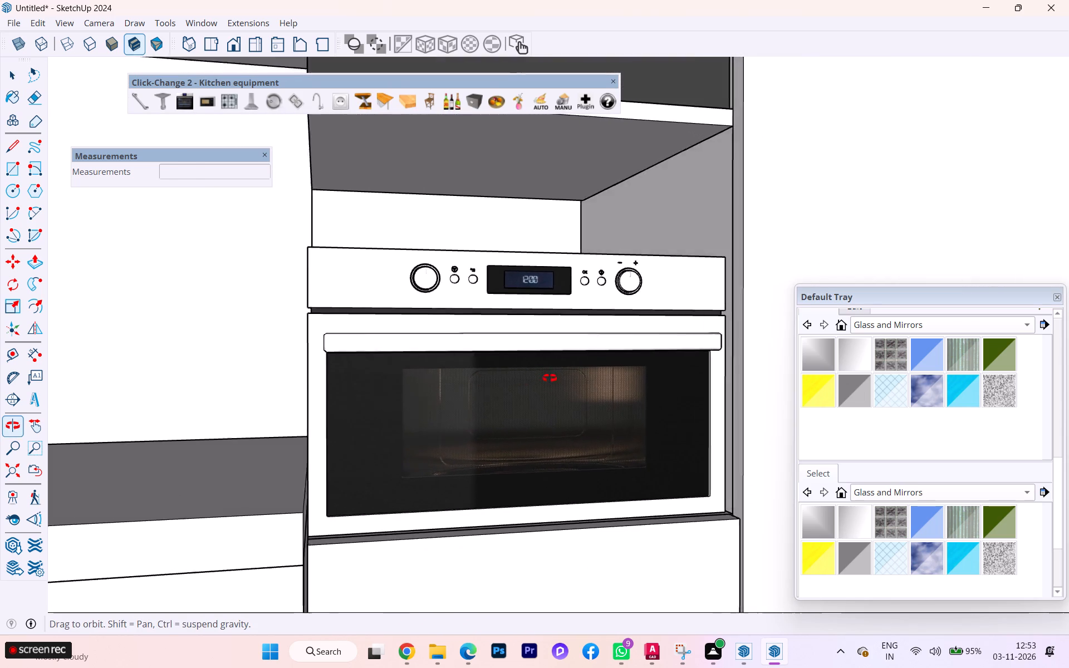
{"action": "middle_click_drag", "start_coordinate": [550, 378], "coordinate": [528, 444]}
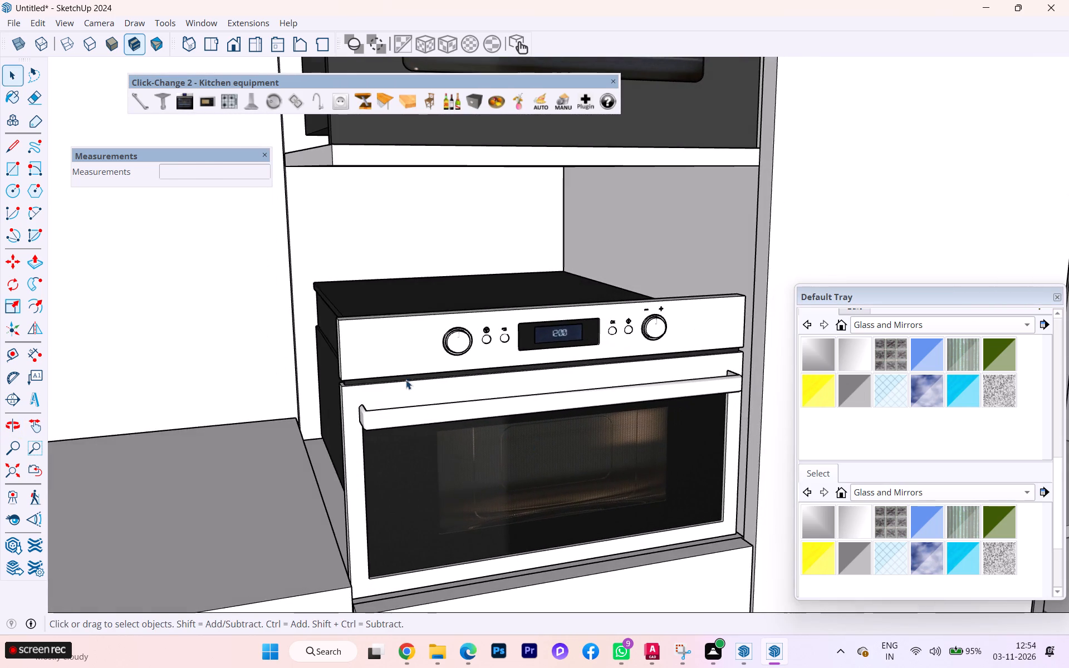
Scale the microwave's height along the blue axis by about 1.50, extending its top up to the shelf above.
{"action": "scroll", "coordinate": [406, 374], "scroll_direction": "down", "scroll_amount": 2}
{"action": "scroll", "coordinate": [406, 374], "scroll_direction": "up", "scroll_amount": 1}
{"action": "scroll", "coordinate": [406, 374], "scroll_direction": "down", "scroll_amount": 3}
{"action": "left_click", "coordinate": [465, 407]}
{"action": "key", "text": "s"}
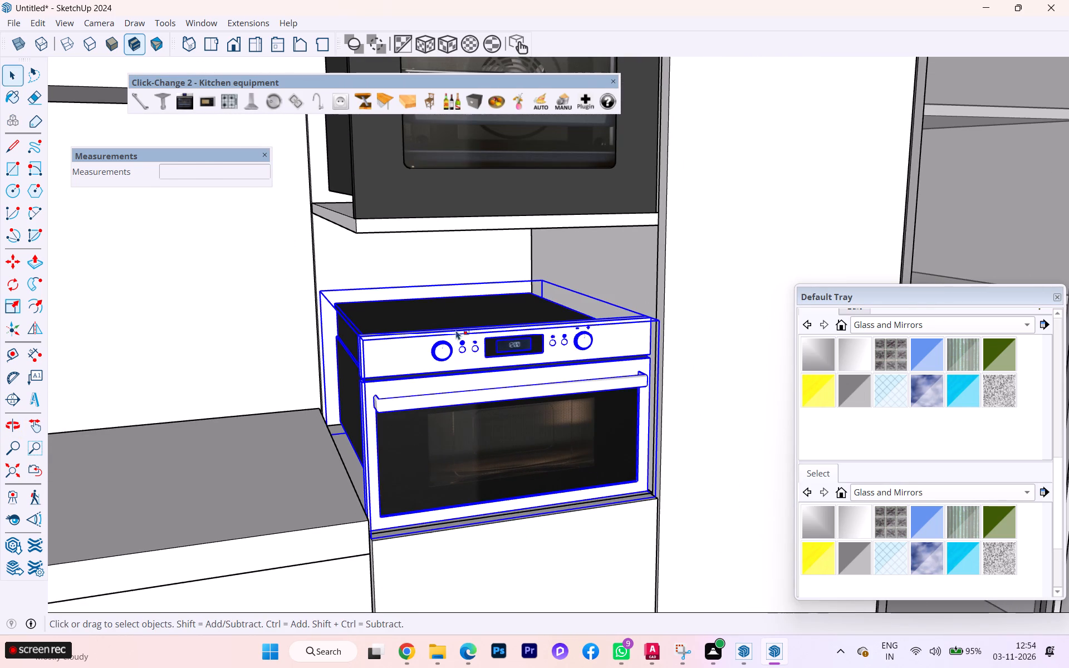
{"action": "scroll", "coordinate": [454, 285], "scroll_direction": "up", "scroll_amount": 6}
{"action": "left_click", "coordinate": [484, 320]}
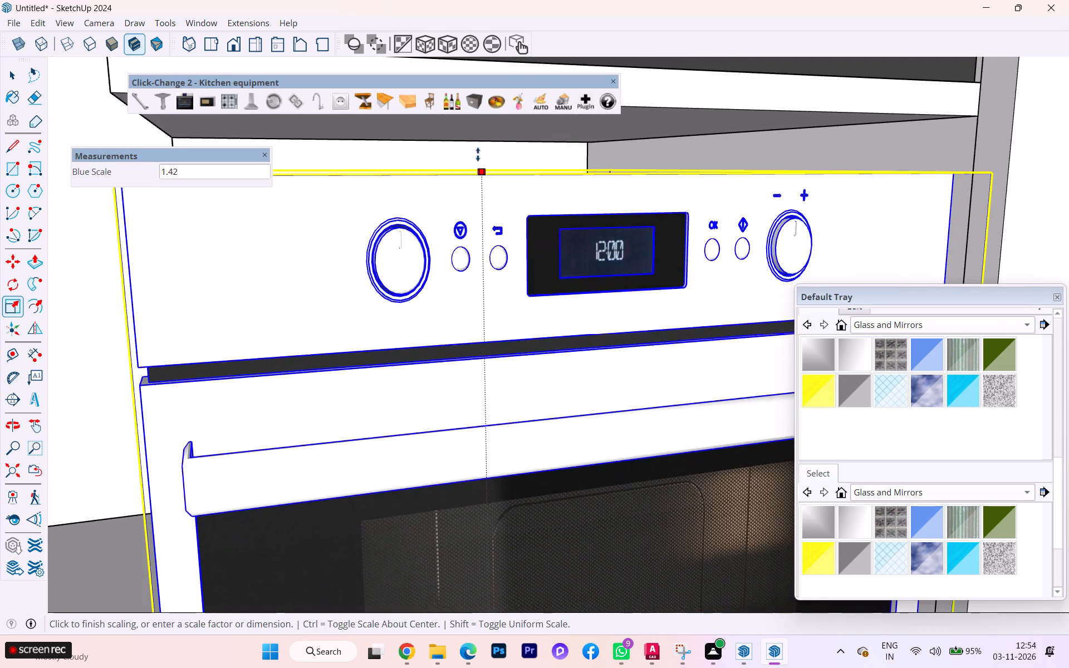
{"action": "scroll", "coordinate": [485, 147], "scroll_direction": "down", "scroll_amount": 14}
{"action": "scroll", "coordinate": [491, 195], "scroll_direction": "up", "scroll_amount": 2}
{"action": "scroll", "coordinate": [491, 195], "scroll_direction": "down", "scroll_amount": 3}
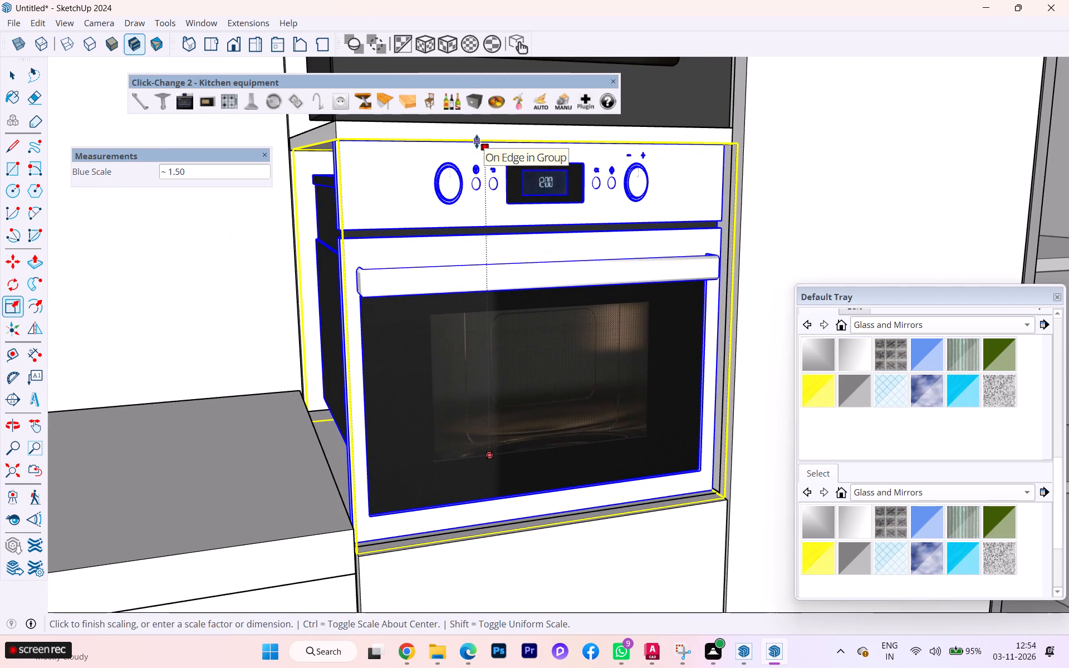
{"action": "left_click", "coordinate": [477, 141]}
{"action": "scroll", "coordinate": [473, 239], "scroll_direction": "down", "scroll_amount": 1}
{"action": "key", "text": "Escape"}
{"action": "scroll", "coordinate": [405, 303], "scroll_direction": "down", "scroll_amount": 2}
{"action": "scroll", "coordinate": [405, 303], "scroll_direction": "up", "scroll_amount": 1}
{"action": "scroll", "coordinate": [405, 303], "scroll_direction": "down", "scroll_amount": 2}
{"action": "scroll", "coordinate": [405, 304], "scroll_direction": "up", "scroll_amount": 1}
{"action": "scroll", "coordinate": [484, 313], "scroll_direction": "down", "scroll_amount": 1}
{"action": "middle_click_drag", "start_coordinate": [457, 327], "coordinate": [399, 341]}
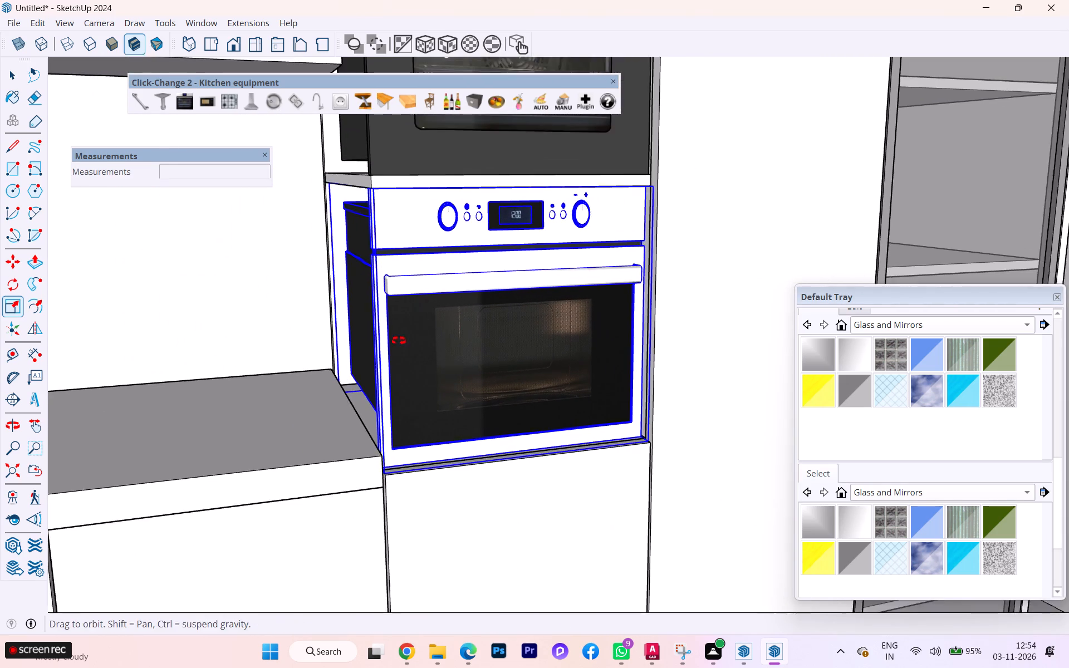
{"action": "middle_click_drag", "start_coordinate": [399, 341], "coordinate": [332, 359]}
{"action": "left_click", "coordinate": [253, 392]}
{"action": "key", "text": "Escape"}
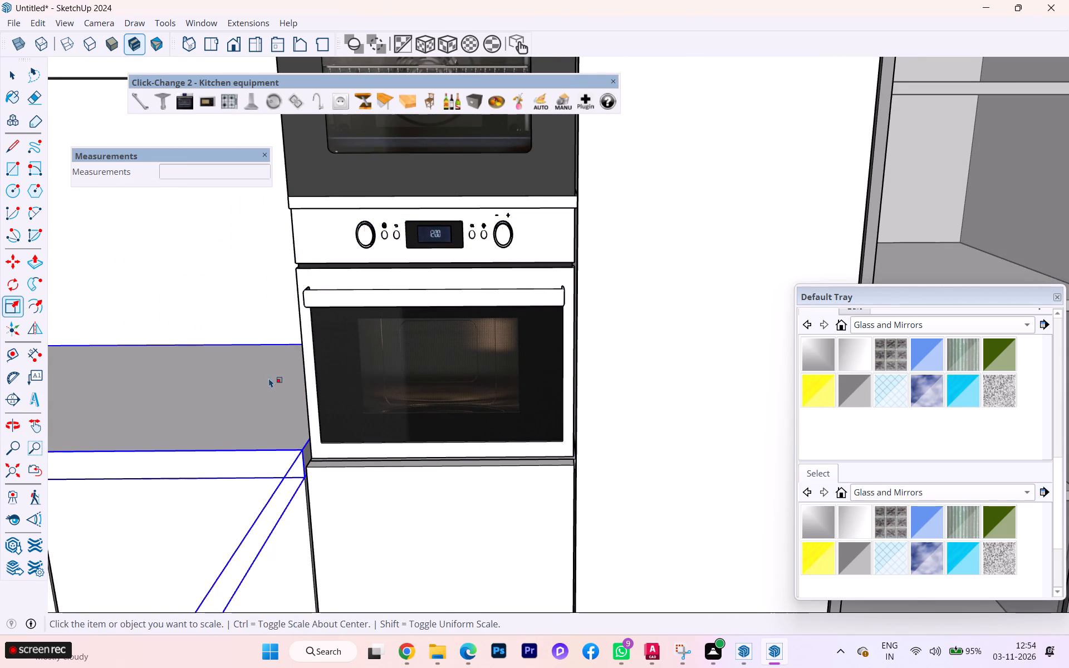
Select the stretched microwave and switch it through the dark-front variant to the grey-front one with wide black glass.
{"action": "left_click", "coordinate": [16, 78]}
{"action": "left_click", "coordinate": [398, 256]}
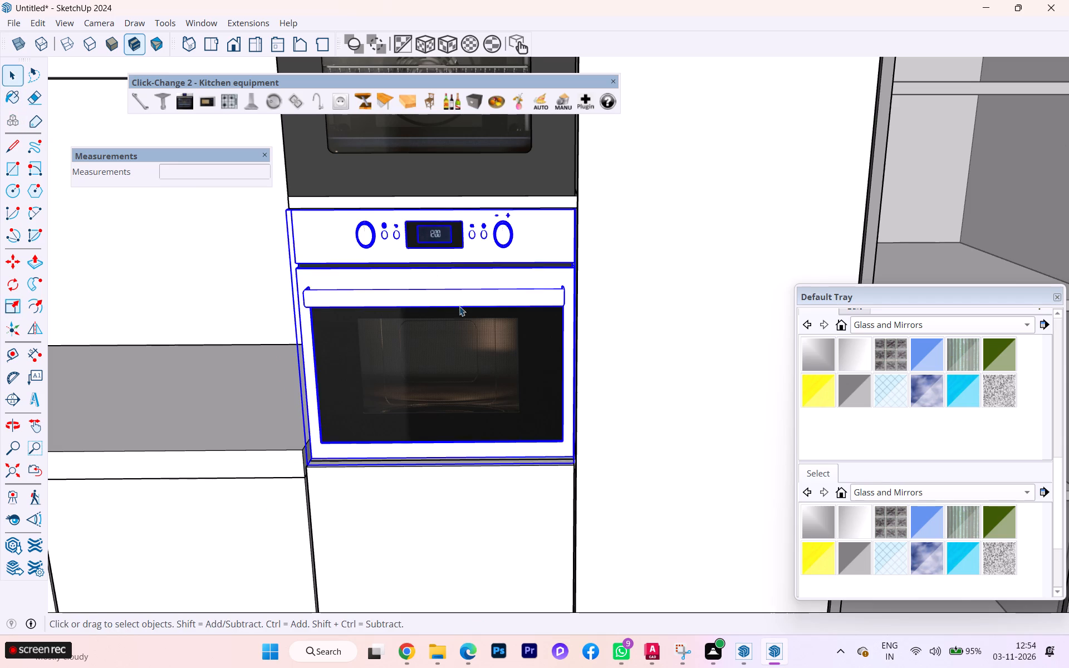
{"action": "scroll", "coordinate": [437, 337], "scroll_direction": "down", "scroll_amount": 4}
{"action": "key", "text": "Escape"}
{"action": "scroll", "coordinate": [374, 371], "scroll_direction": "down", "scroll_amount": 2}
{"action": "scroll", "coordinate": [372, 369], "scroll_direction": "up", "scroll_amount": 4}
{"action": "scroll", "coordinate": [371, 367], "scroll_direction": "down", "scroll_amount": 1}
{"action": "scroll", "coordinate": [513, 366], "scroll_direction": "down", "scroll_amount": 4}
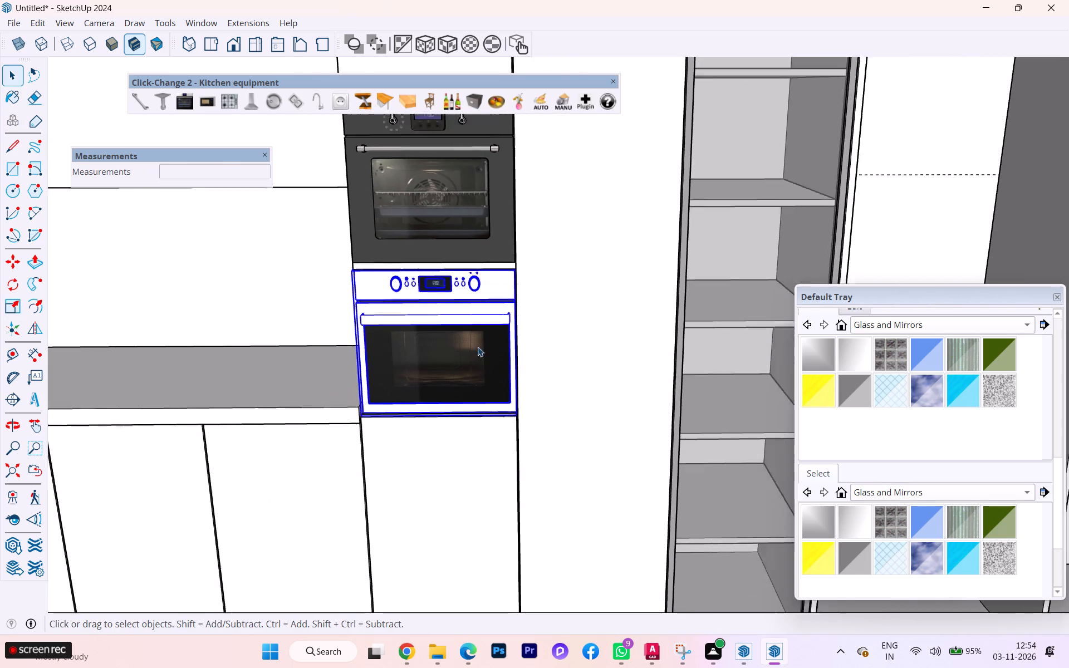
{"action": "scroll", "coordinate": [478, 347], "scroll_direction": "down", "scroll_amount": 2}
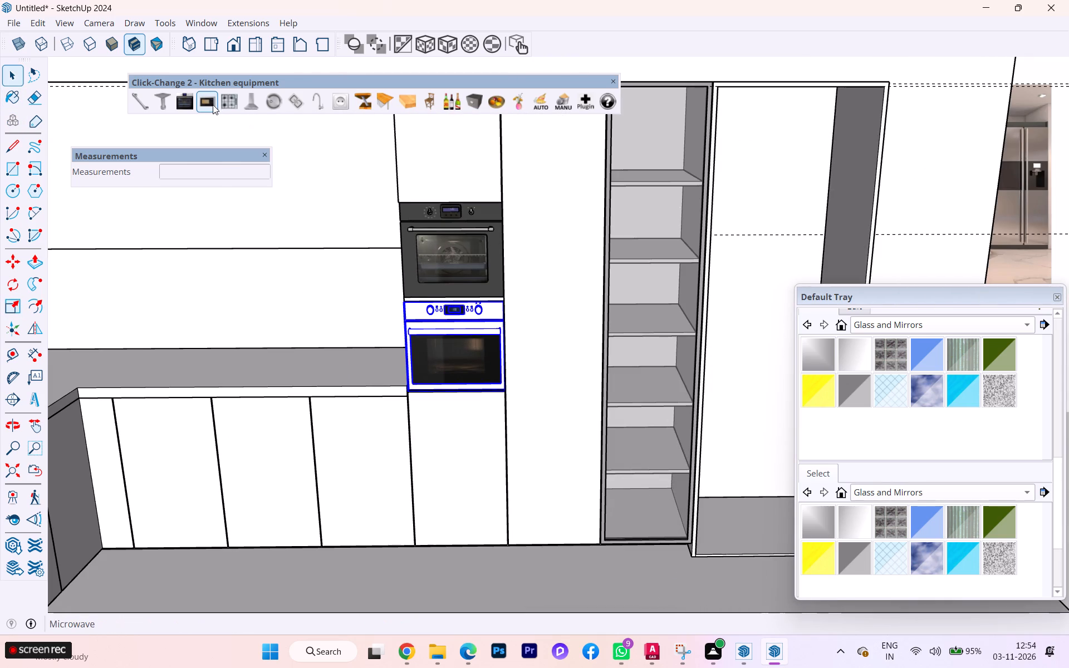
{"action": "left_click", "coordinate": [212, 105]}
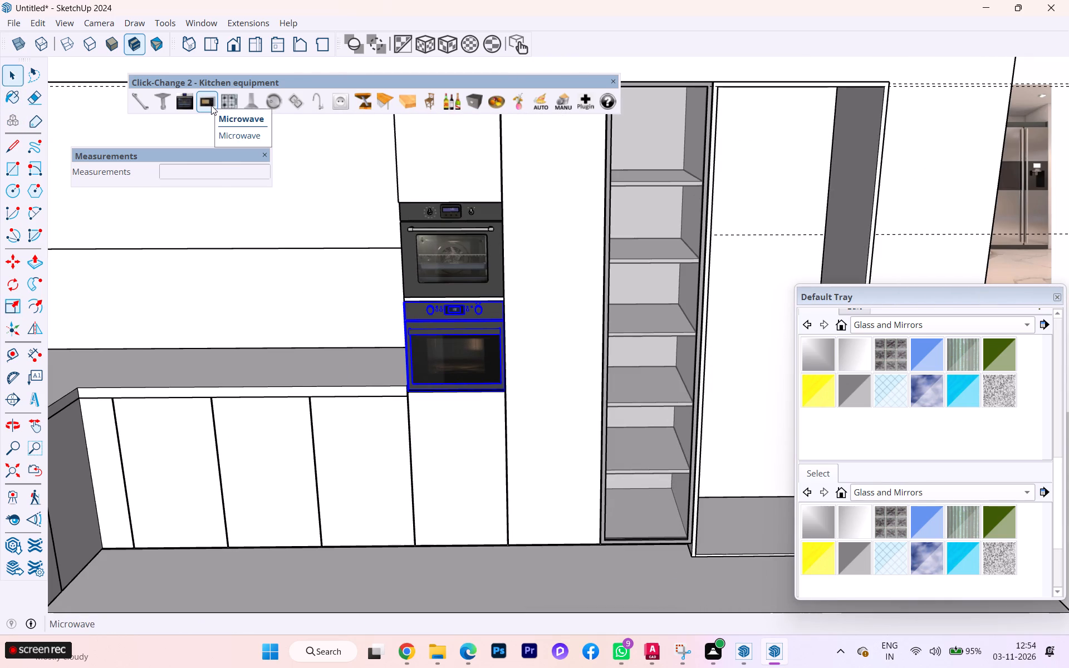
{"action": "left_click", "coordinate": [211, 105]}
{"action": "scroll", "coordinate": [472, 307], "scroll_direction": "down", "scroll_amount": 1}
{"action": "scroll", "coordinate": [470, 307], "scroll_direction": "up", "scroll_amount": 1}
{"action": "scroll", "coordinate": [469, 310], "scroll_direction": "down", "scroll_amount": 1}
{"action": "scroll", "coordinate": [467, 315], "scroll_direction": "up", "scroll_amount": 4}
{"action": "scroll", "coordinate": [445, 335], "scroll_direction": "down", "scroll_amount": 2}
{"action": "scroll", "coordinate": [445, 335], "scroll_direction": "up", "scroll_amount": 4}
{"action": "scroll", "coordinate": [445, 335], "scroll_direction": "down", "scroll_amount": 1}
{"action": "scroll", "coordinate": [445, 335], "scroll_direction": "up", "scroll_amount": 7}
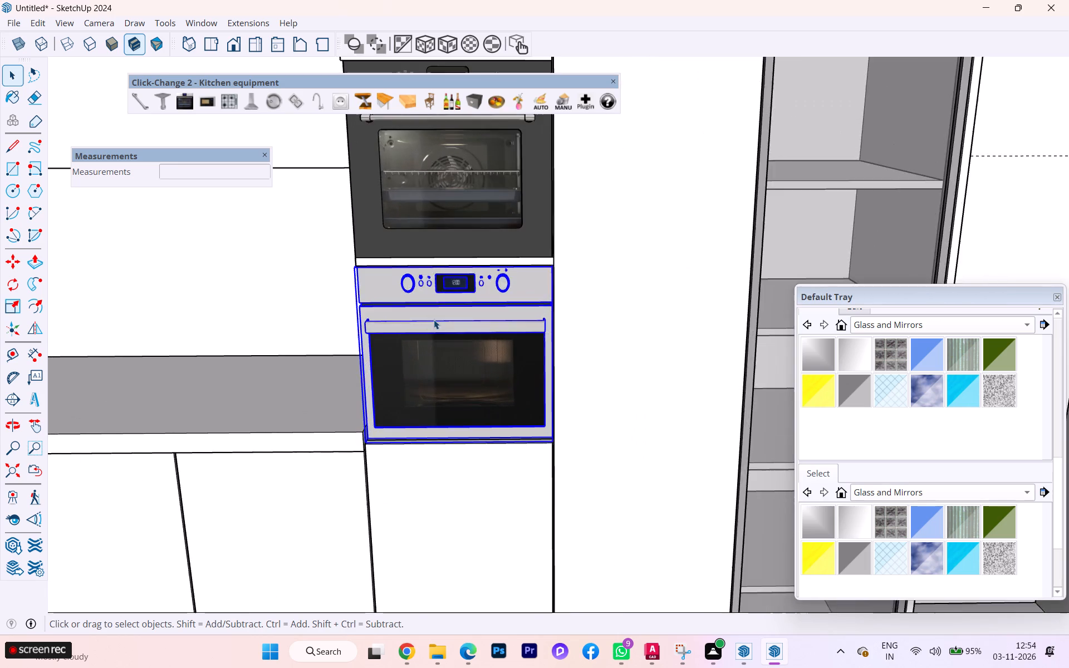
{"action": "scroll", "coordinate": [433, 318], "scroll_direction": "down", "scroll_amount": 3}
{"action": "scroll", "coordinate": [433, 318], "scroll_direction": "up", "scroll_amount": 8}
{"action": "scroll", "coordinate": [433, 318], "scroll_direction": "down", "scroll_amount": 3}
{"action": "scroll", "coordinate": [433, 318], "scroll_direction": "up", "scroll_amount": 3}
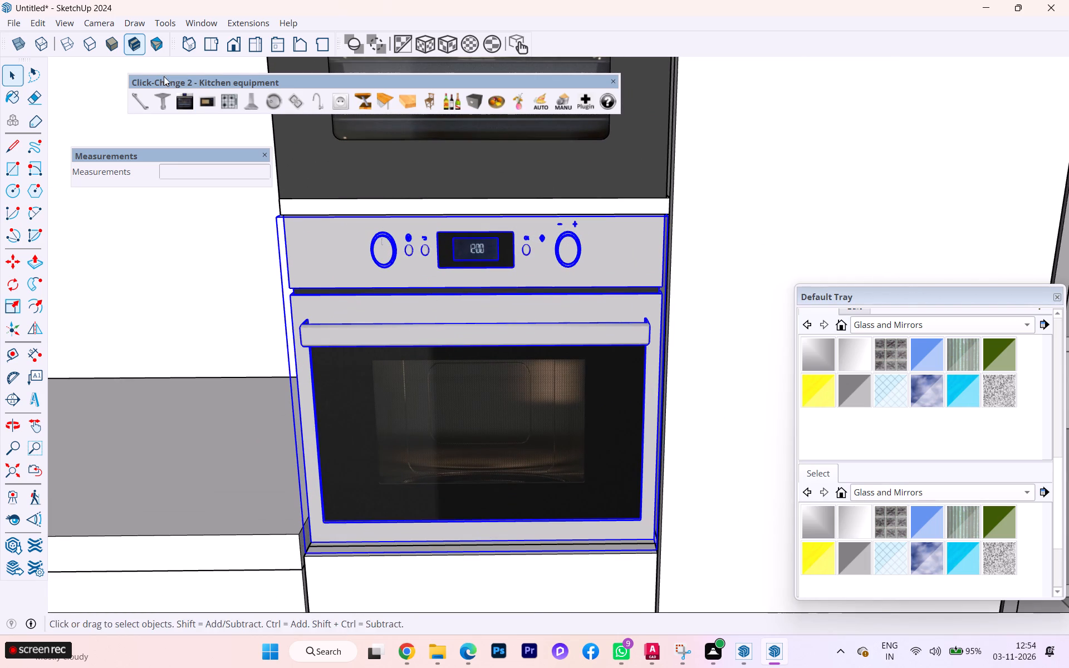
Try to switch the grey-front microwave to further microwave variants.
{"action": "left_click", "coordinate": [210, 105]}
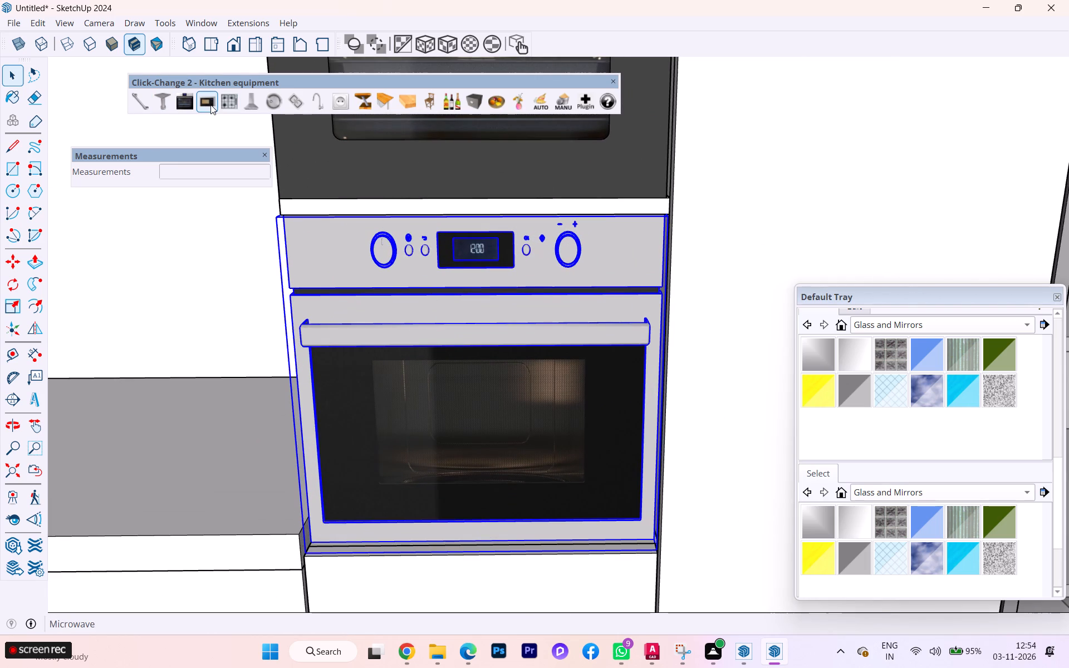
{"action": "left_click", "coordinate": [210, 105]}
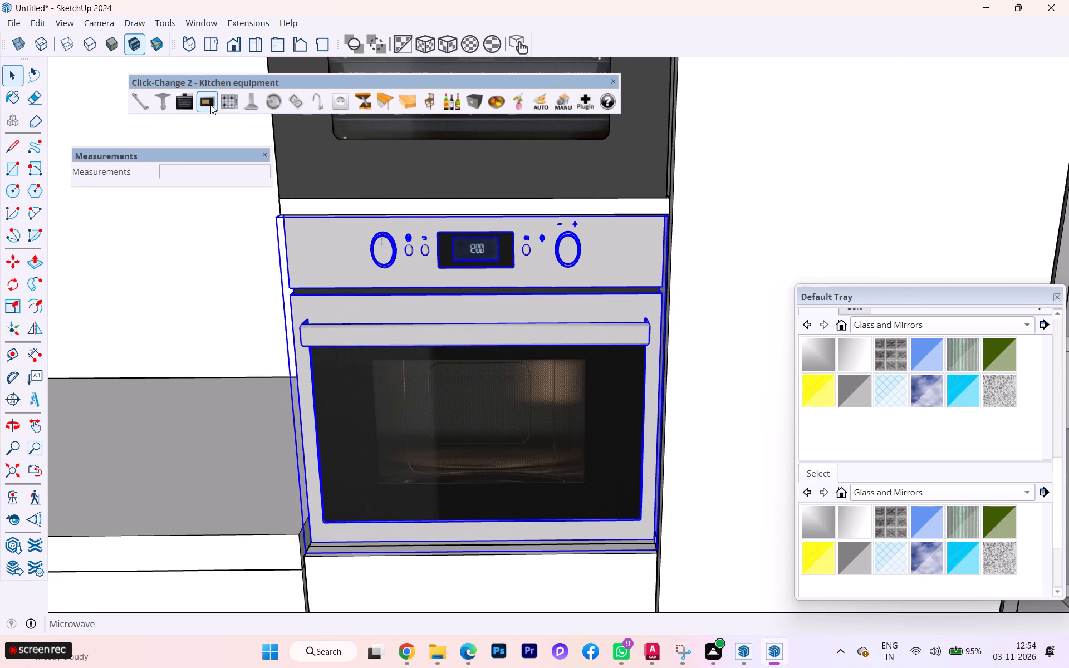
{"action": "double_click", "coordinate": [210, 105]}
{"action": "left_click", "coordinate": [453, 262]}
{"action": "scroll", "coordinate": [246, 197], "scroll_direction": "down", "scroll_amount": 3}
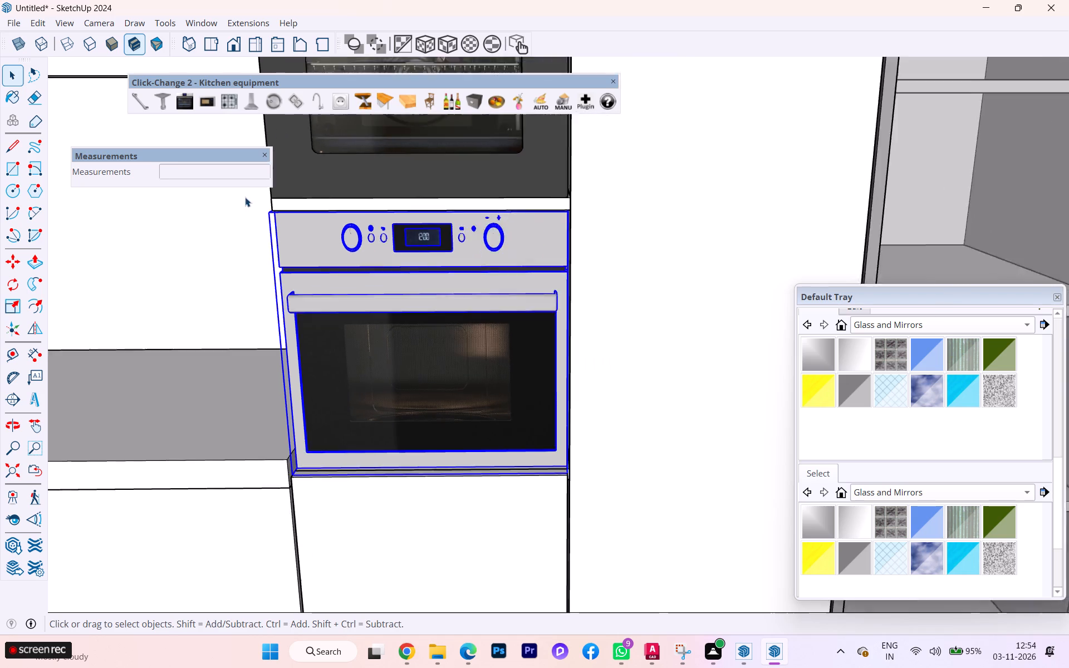
Open the microwave's group for editing to inspect its body from the side, and close the group again.
{"action": "middle_click_drag", "start_coordinate": [273, 207], "coordinate": [580, 235]}
{"action": "left_click", "coordinate": [438, 298]}
{"action": "double_click", "coordinate": [435, 293]}
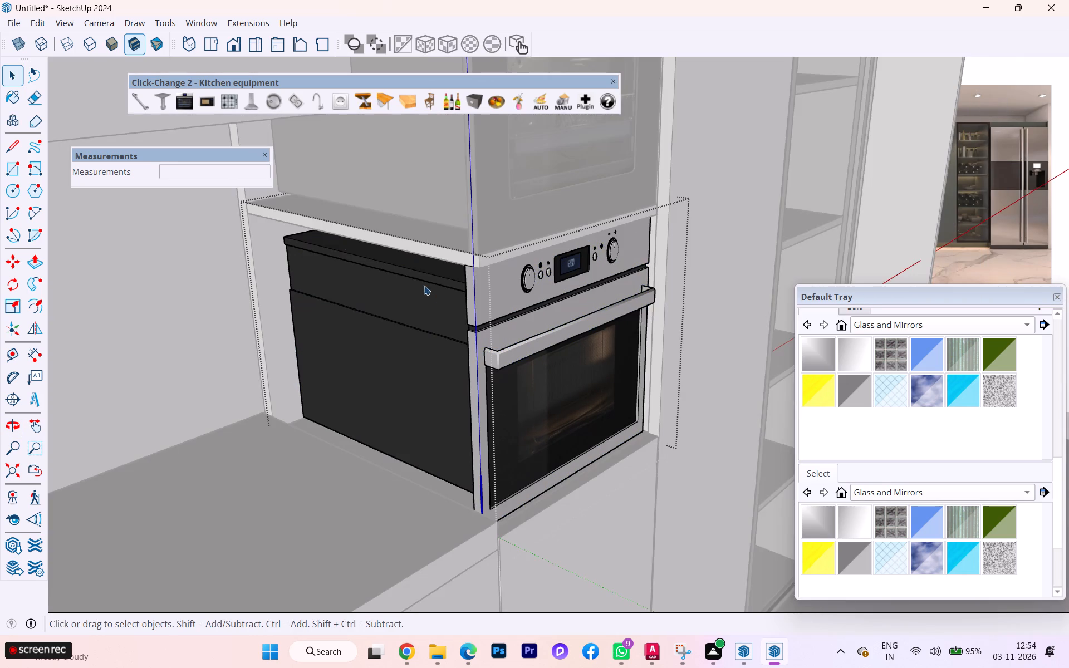
{"action": "scroll", "coordinate": [331, 231], "scroll_direction": "down", "scroll_amount": 6}
{"action": "scroll", "coordinate": [330, 233], "scroll_direction": "up", "scroll_amount": 1}
{"action": "scroll", "coordinate": [329, 234], "scroll_direction": "down", "scroll_amount": 3}
{"action": "scroll", "coordinate": [317, 230], "scroll_direction": "up", "scroll_amount": 2}
{"action": "scroll", "coordinate": [316, 230], "scroll_direction": "down", "scroll_amount": 1}
{"action": "scroll", "coordinate": [316, 230], "scroll_direction": "up", "scroll_amount": 1}
{"action": "scroll", "coordinate": [315, 230], "scroll_direction": "down", "scroll_amount": 1}
{"action": "scroll", "coordinate": [315, 230], "scroll_direction": "up", "scroll_amount": 2}
{"action": "scroll", "coordinate": [315, 230], "scroll_direction": "down", "scroll_amount": 3}
{"action": "scroll", "coordinate": [492, 276], "scroll_direction": "up", "scroll_amount": 1}
{"action": "scroll", "coordinate": [543, 288], "scroll_direction": "down", "scroll_amount": 1}
{"action": "double_click", "coordinate": [787, 228]}
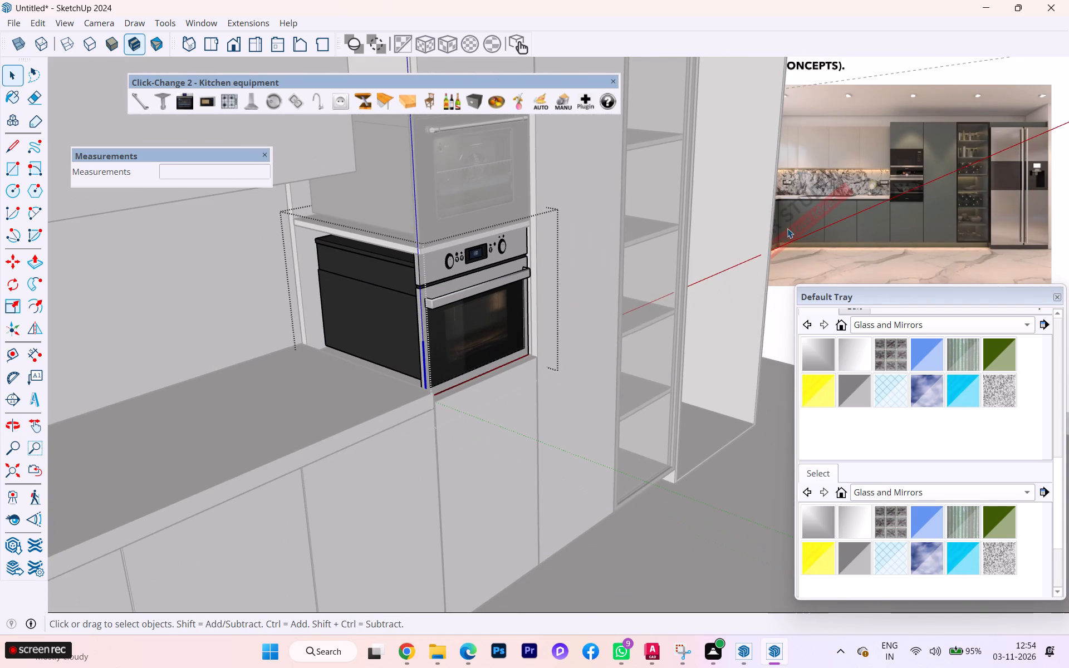
Change the lower appliance to an oven and back to a microwave, choosing the grey-front variant with the round bar handle, and deselect it.
{"action": "scroll", "coordinate": [501, 290], "scroll_direction": "up", "scroll_amount": 3}
{"action": "left_click", "coordinate": [460, 289]}
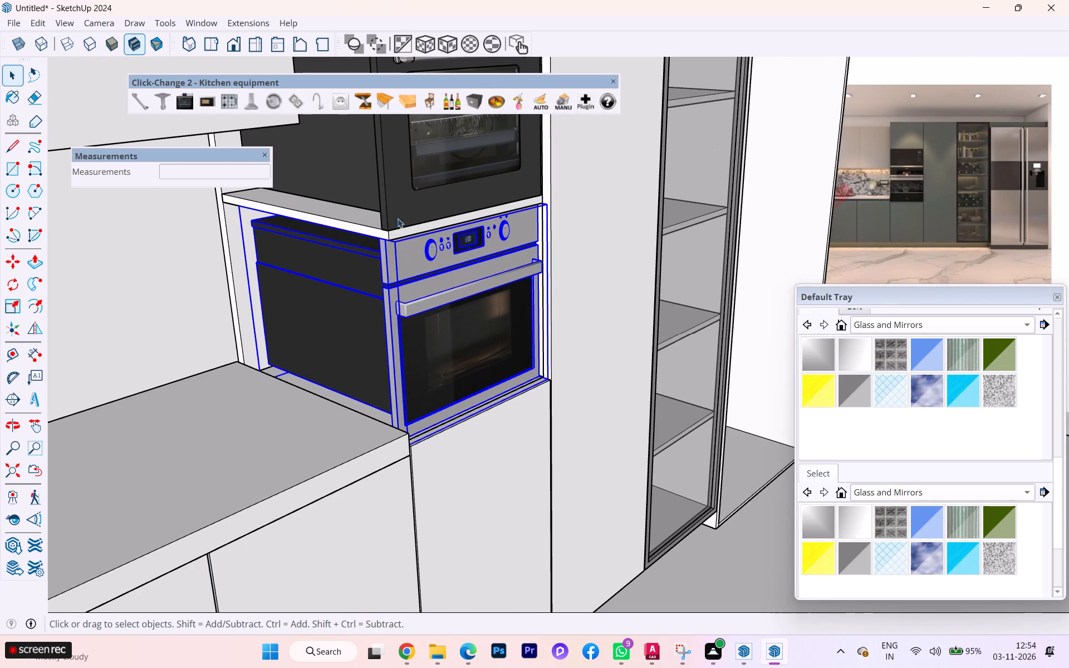
{"action": "left_click", "coordinate": [204, 105]}
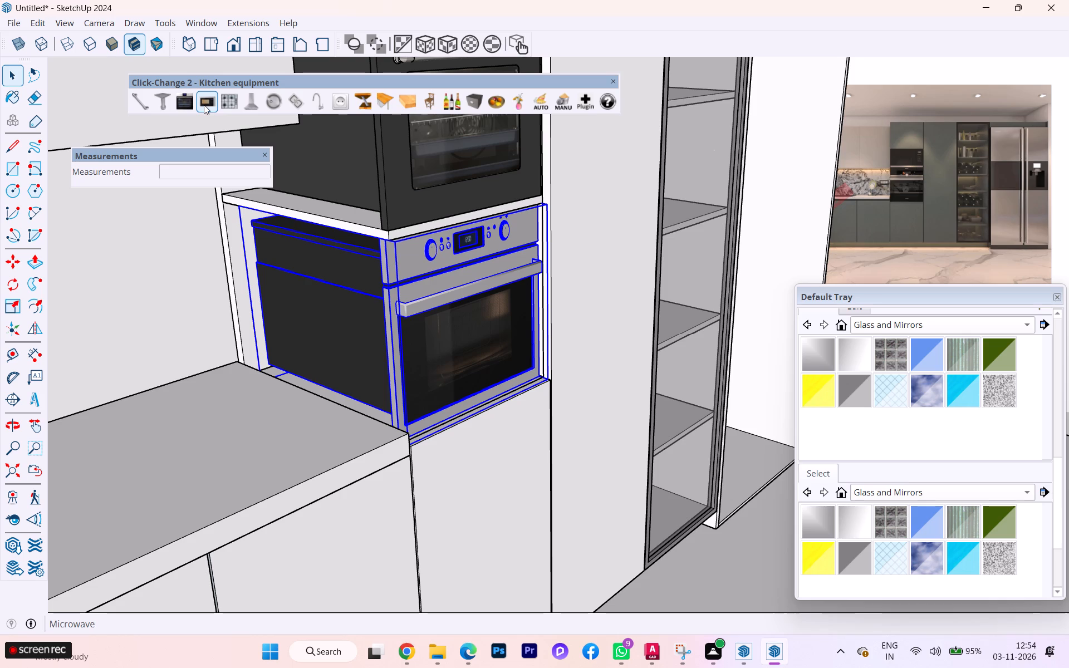
{"action": "double_click", "coordinate": [204, 105]}
{"action": "left_click", "coordinate": [185, 99]}
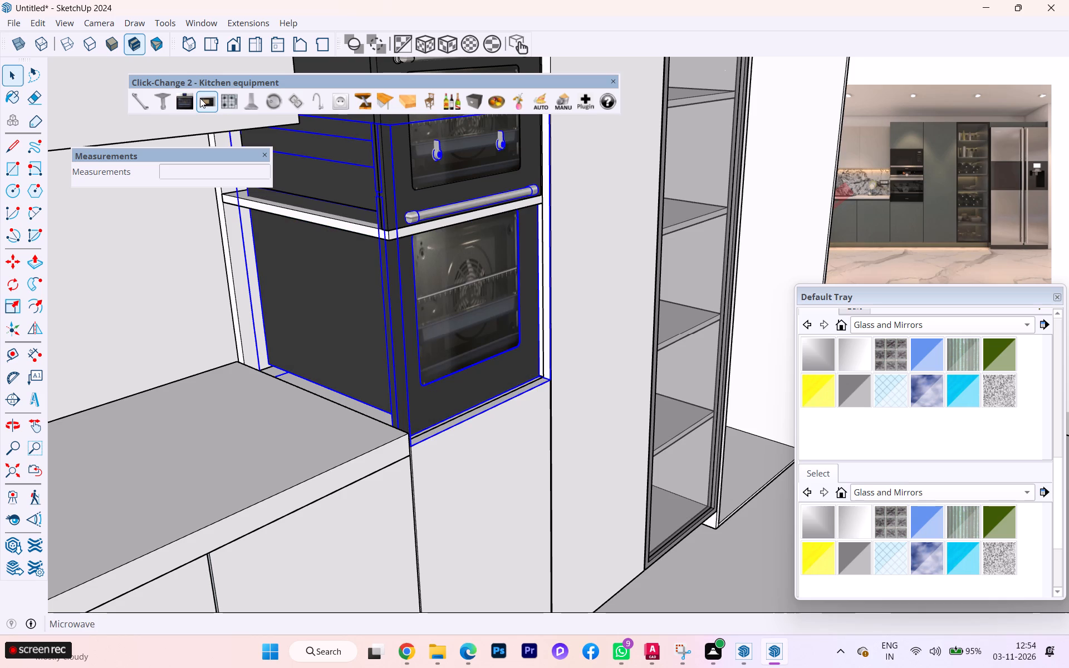
{"action": "left_click", "coordinate": [200, 98]}
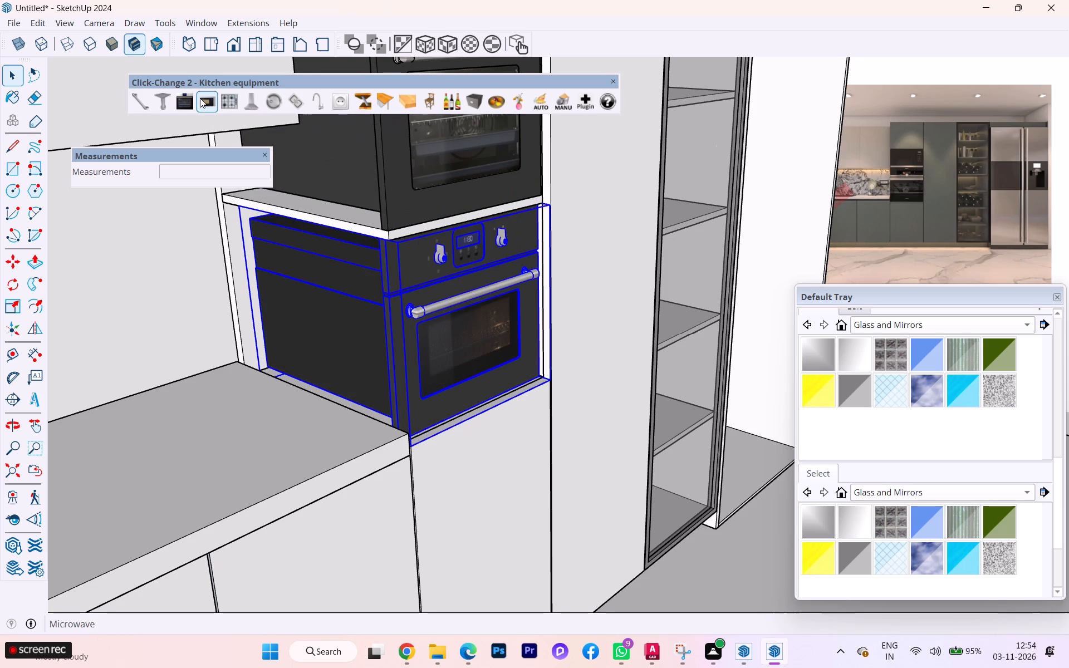
{"action": "left_click", "coordinate": [208, 99]}
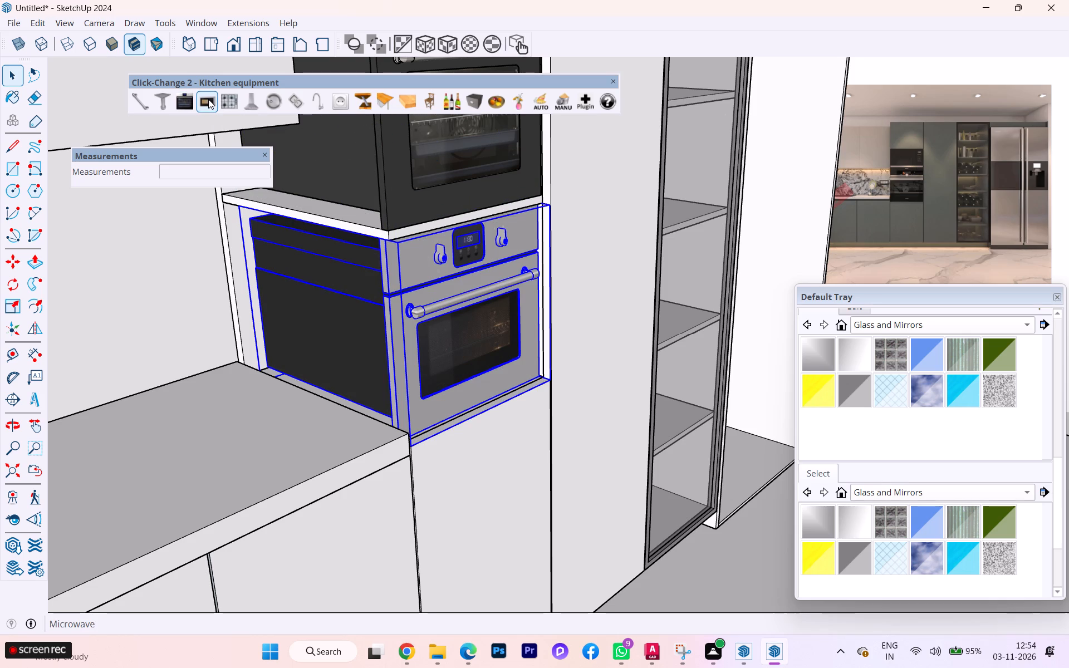
{"action": "left_click", "coordinate": [737, 536]}
Examine the grey-front microwave from the front and side, checking its fit in the tall unit beneath the upper oven.
{"action": "scroll", "coordinate": [504, 342], "scroll_direction": "up", "scroll_amount": 4}
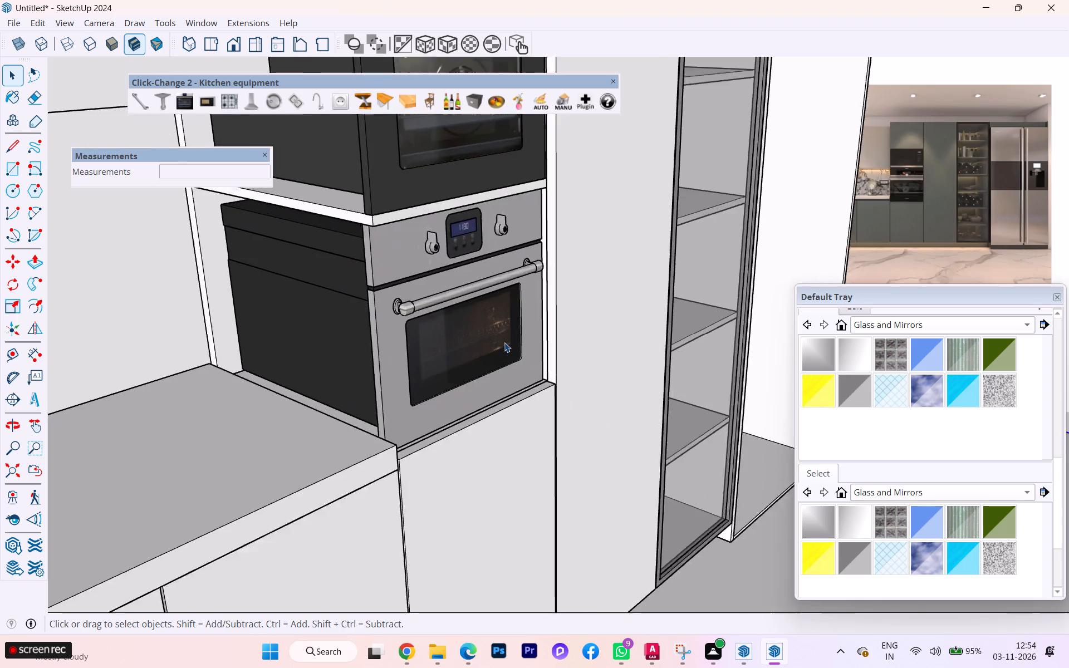
{"action": "scroll", "coordinate": [504, 342], "scroll_direction": "up", "scroll_amount": 8}
{"action": "scroll", "coordinate": [512, 332], "scroll_direction": "down", "scroll_amount": 3}
{"action": "middle_click_drag", "start_coordinate": [501, 338], "coordinate": [338, 332]}
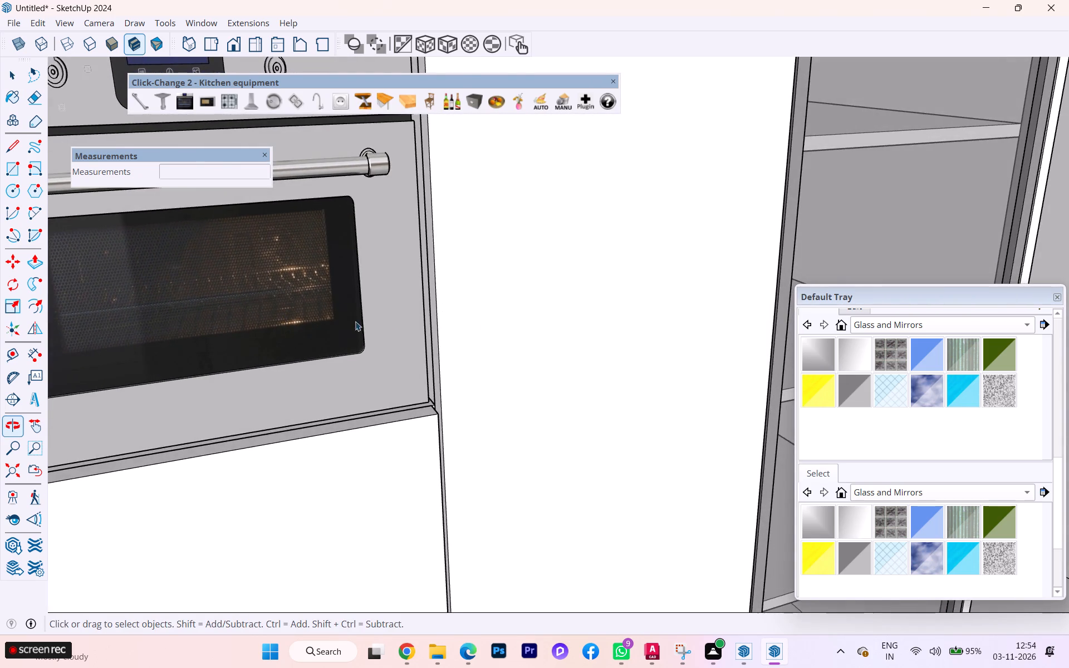
{"action": "scroll", "coordinate": [551, 333], "scroll_direction": "down", "scroll_amount": 3}
{"action": "scroll", "coordinate": [553, 335], "scroll_direction": "up", "scroll_amount": 3}
{"action": "scroll", "coordinate": [557, 335], "scroll_direction": "down", "scroll_amount": 1}
{"action": "scroll", "coordinate": [569, 335], "scroll_direction": "up", "scroll_amount": 1}
{"action": "scroll", "coordinate": [573, 335], "scroll_direction": "down", "scroll_amount": 8}
{"action": "scroll", "coordinate": [398, 328], "scroll_direction": "down", "scroll_amount": 1}
{"action": "middle_click_drag", "start_coordinate": [410, 343], "coordinate": [442, 430]}
{"action": "scroll", "coordinate": [439, 353], "scroll_direction": "up", "scroll_amount": 2}
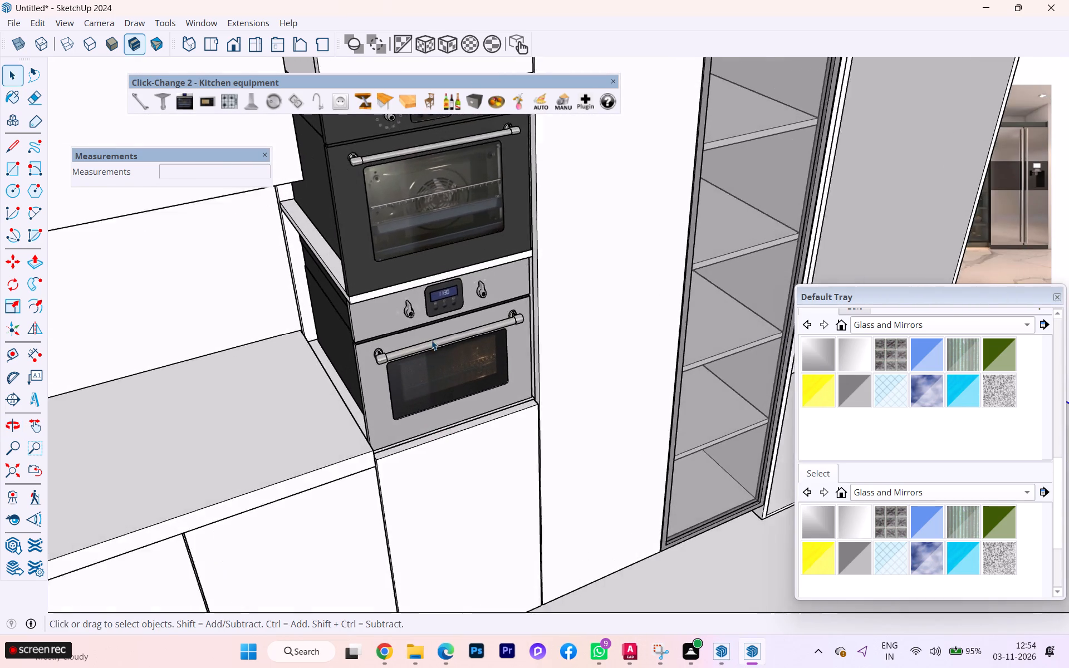
{"action": "scroll", "coordinate": [431, 340], "scroll_direction": "up", "scroll_amount": 3}
{"action": "scroll", "coordinate": [429, 335], "scroll_direction": "down", "scroll_amount": 3}
{"action": "scroll", "coordinate": [429, 335], "scroll_direction": "up", "scroll_amount": 5}
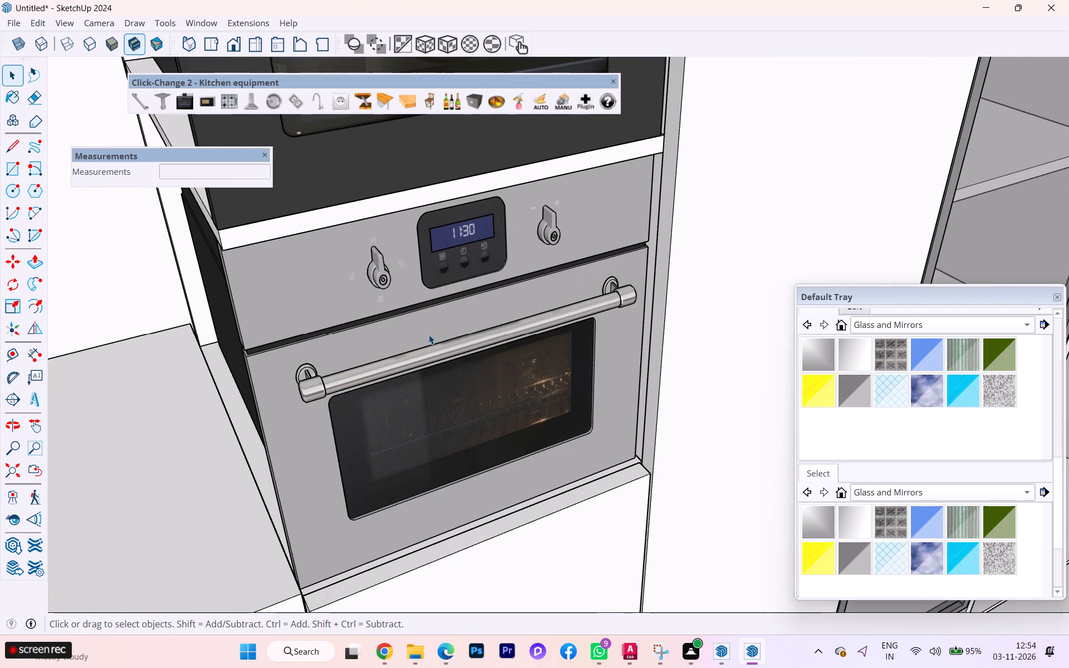
{"action": "scroll", "coordinate": [429, 334], "scroll_direction": "down", "scroll_amount": 5}
{"action": "scroll", "coordinate": [418, 340], "scroll_direction": "up", "scroll_amount": 1}
{"action": "scroll", "coordinate": [415, 341], "scroll_direction": "down", "scroll_amount": 1}
{"action": "middle_click_drag", "start_coordinate": [414, 342], "coordinate": [611, 324]}
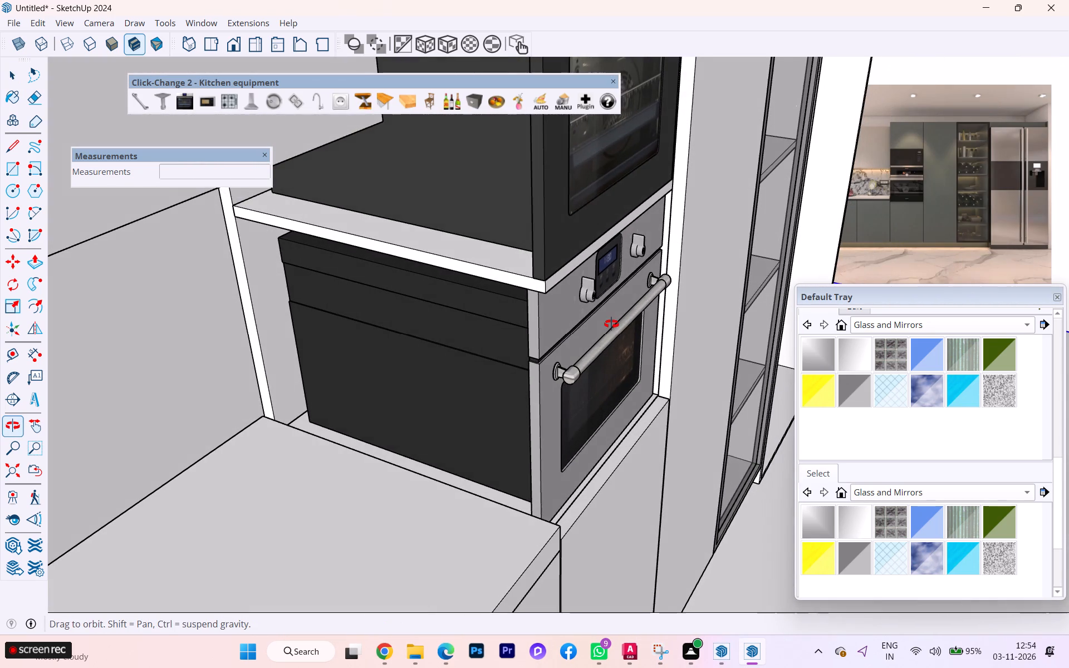
Review the whole L-shaped kitchen with both built-in appliances in the tall unit, and clear the floor slab's selection.
{"action": "middle_click_drag", "start_coordinate": [611, 324], "coordinate": [611, 323]}
{"action": "scroll", "coordinate": [587, 321], "scroll_direction": "down", "scroll_amount": 3}
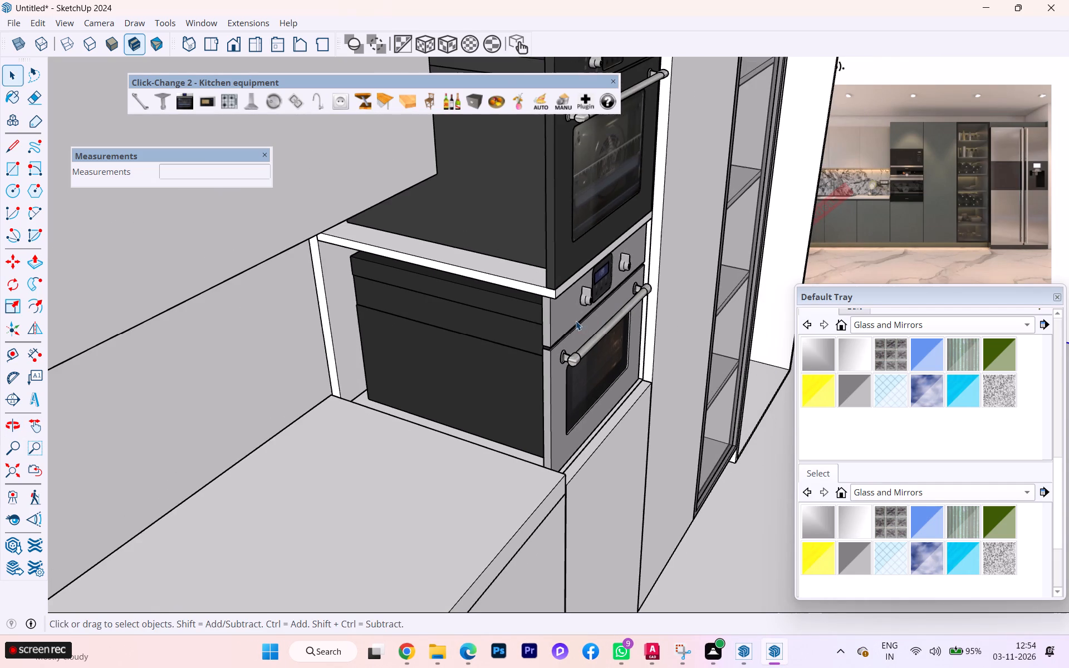
{"action": "scroll", "coordinate": [573, 319], "scroll_direction": "down", "scroll_amount": 6}
{"action": "middle_click_drag", "start_coordinate": [511, 311], "coordinate": [379, 308]}
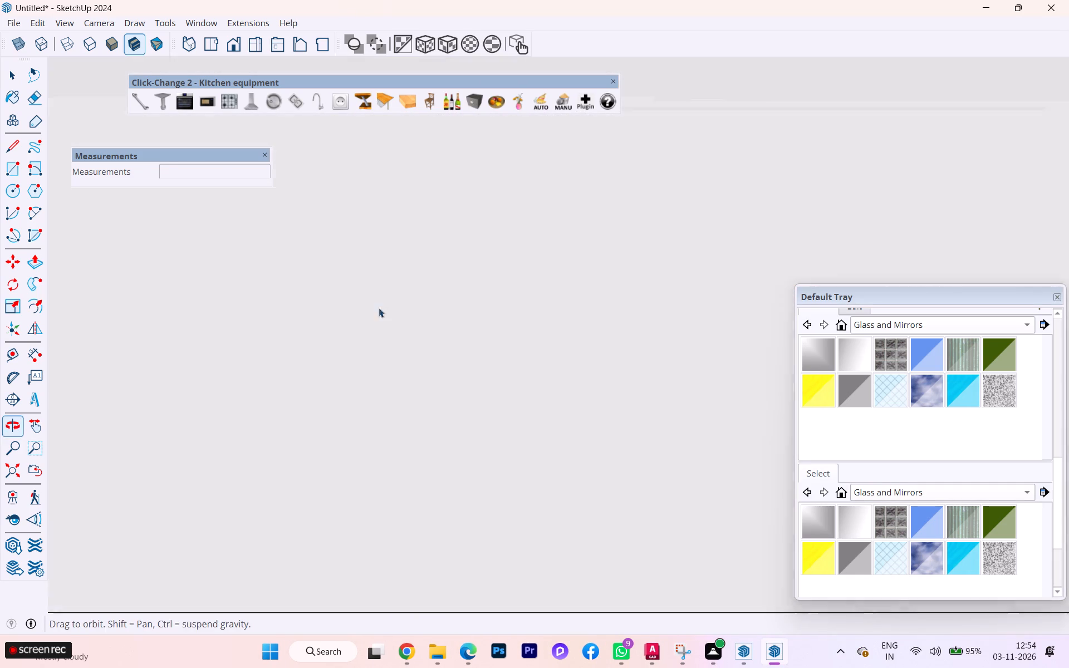
{"action": "middle_click_drag", "start_coordinate": [379, 308], "coordinate": [381, 308]}
{"action": "left_click", "coordinate": [18, 471]}
{"action": "scroll", "coordinate": [586, 314], "scroll_direction": "up", "scroll_amount": 3}
{"action": "scroll", "coordinate": [606, 313], "scroll_direction": "down", "scroll_amount": 2}
{"action": "scroll", "coordinate": [606, 313], "scroll_direction": "up", "scroll_amount": 4}
{"action": "scroll", "coordinate": [592, 297], "scroll_direction": "down", "scroll_amount": 1}
{"action": "scroll", "coordinate": [590, 297], "scroll_direction": "up", "scroll_amount": 1}
{"action": "scroll", "coordinate": [582, 297], "scroll_direction": "down", "scroll_amount": 1}
{"action": "middle_click_drag", "start_coordinate": [570, 299], "coordinate": [504, 306]}
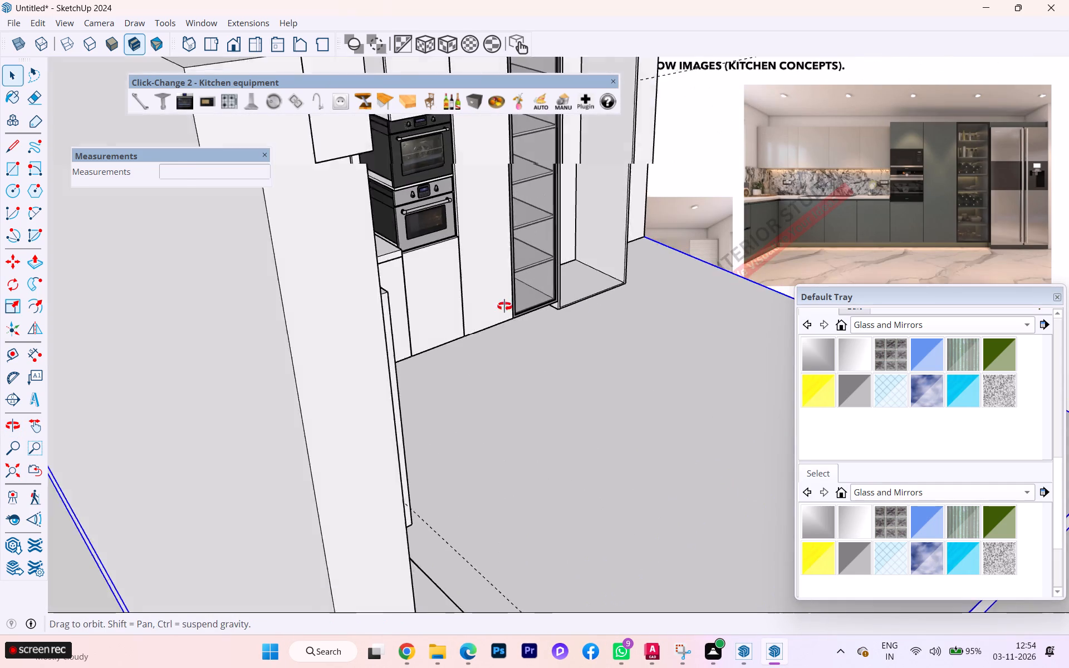
{"action": "middle_click_drag", "start_coordinate": [504, 306], "coordinate": [329, 317]}
{"action": "scroll", "coordinate": [594, 277], "scroll_direction": "up", "scroll_amount": 2}
{"action": "scroll", "coordinate": [468, 116], "scroll_direction": "up", "scroll_amount": 1}
{"action": "scroll", "coordinate": [468, 116], "scroll_direction": "down", "scroll_amount": 1}
{"action": "scroll", "coordinate": [468, 116], "scroll_direction": "up", "scroll_amount": 1}
{"action": "scroll", "coordinate": [468, 116], "scroll_direction": "down", "scroll_amount": 2}
{"action": "scroll", "coordinate": [468, 117], "scroll_direction": "up", "scroll_amount": 3}
{"action": "scroll", "coordinate": [473, 202], "scroll_direction": "up", "scroll_amount": 1}
{"action": "scroll", "coordinate": [473, 203], "scroll_direction": "down", "scroll_amount": 2}
{"action": "scroll", "coordinate": [473, 203], "scroll_direction": "up", "scroll_amount": 3}
{"action": "scroll", "coordinate": [474, 204], "scroll_direction": "down", "scroll_amount": 1}
{"action": "scroll", "coordinate": [474, 204], "scroll_direction": "up", "scroll_amount": 2}
{"action": "scroll", "coordinate": [472, 205], "scroll_direction": "down", "scroll_amount": 3}
{"action": "scroll", "coordinate": [472, 204], "scroll_direction": "up", "scroll_amount": 2}
{"action": "scroll", "coordinate": [472, 204], "scroll_direction": "down", "scroll_amount": 3}
{"action": "scroll", "coordinate": [472, 204], "scroll_direction": "up", "scroll_amount": 2}
{"action": "scroll", "coordinate": [469, 208], "scroll_direction": "down", "scroll_amount": 5}
{"action": "scroll", "coordinate": [463, 218], "scroll_direction": "up", "scroll_amount": 3}
{"action": "scroll", "coordinate": [462, 218], "scroll_direction": "down", "scroll_amount": 6}
{"action": "scroll", "coordinate": [398, 282], "scroll_direction": "up", "scroll_amount": 1}
{"action": "scroll", "coordinate": [370, 297], "scroll_direction": "down", "scroll_amount": 10}
{"action": "scroll", "coordinate": [372, 327], "scroll_direction": "up", "scroll_amount": 1}
{"action": "scroll", "coordinate": [374, 327], "scroll_direction": "down", "scroll_amount": 3}
{"action": "scroll", "coordinate": [378, 326], "scroll_direction": "up", "scroll_amount": 1}
{"action": "middle_click_drag", "start_coordinate": [396, 261], "coordinate": [392, 252]}
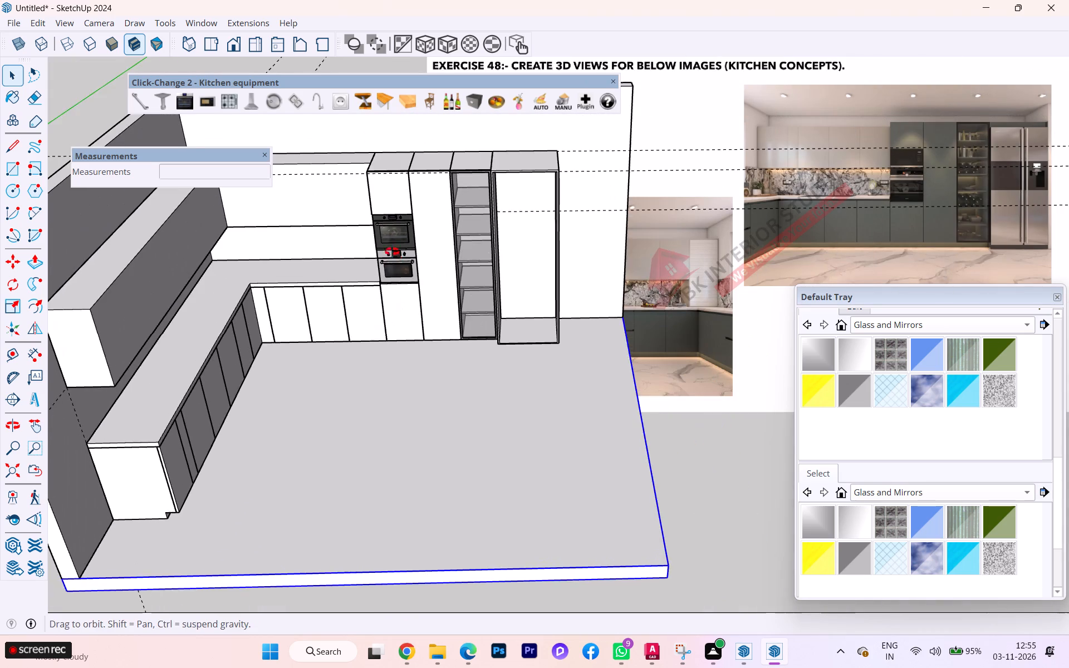
{"action": "middle_click_drag", "start_coordinate": [392, 252], "coordinate": [327, 153]}
{"action": "left_click", "coordinate": [718, 419]}
Examine the fronts of the stacked oven and microwave and their alignment within the tall unit.
{"action": "scroll", "coordinate": [398, 232], "scroll_direction": "up", "scroll_amount": 5}
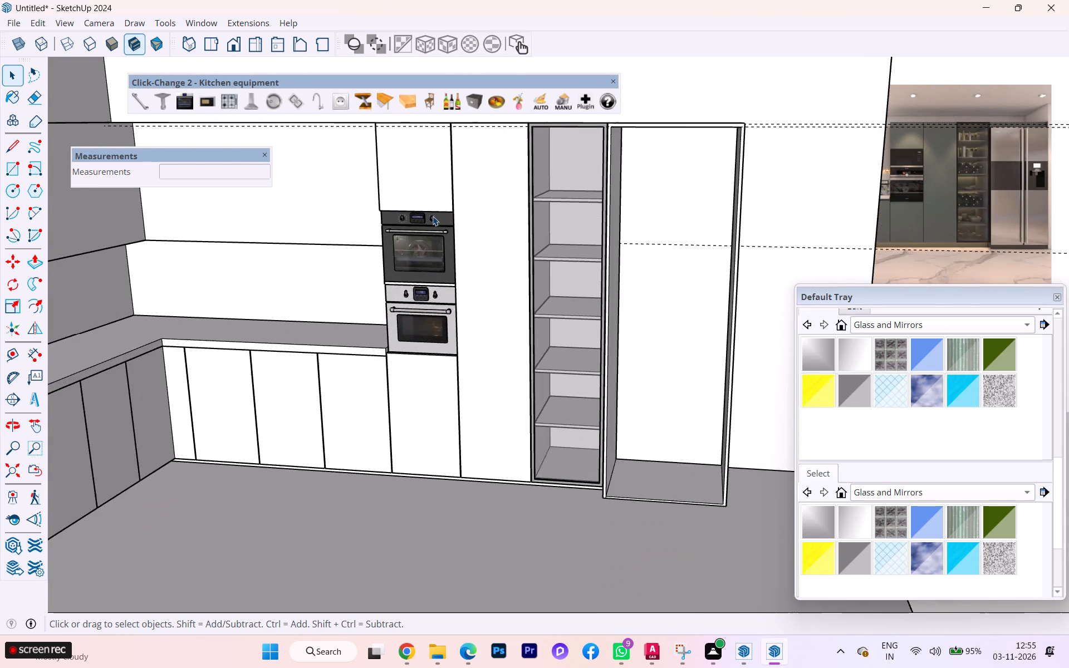
{"action": "scroll", "coordinate": [433, 216], "scroll_direction": "up", "scroll_amount": 3}
{"action": "scroll", "coordinate": [435, 217], "scroll_direction": "down", "scroll_amount": 2}
{"action": "scroll", "coordinate": [435, 217], "scroll_direction": "up", "scroll_amount": 1}
{"action": "scroll", "coordinate": [435, 217], "scroll_direction": "down", "scroll_amount": 1}
{"action": "scroll", "coordinate": [435, 217], "scroll_direction": "up", "scroll_amount": 4}
{"action": "scroll", "coordinate": [435, 217], "scroll_direction": "down", "scroll_amount": 1}
{"action": "scroll", "coordinate": [435, 217], "scroll_direction": "up", "scroll_amount": 1}
{"action": "scroll", "coordinate": [364, 258], "scroll_direction": "down", "scroll_amount": 1}
{"action": "scroll", "coordinate": [364, 258], "scroll_direction": "up", "scroll_amount": 1}
{"action": "scroll", "coordinate": [364, 258], "scroll_direction": "down", "scroll_amount": 1}
{"action": "middle_click_drag", "start_coordinate": [415, 272], "coordinate": [755, 267]}
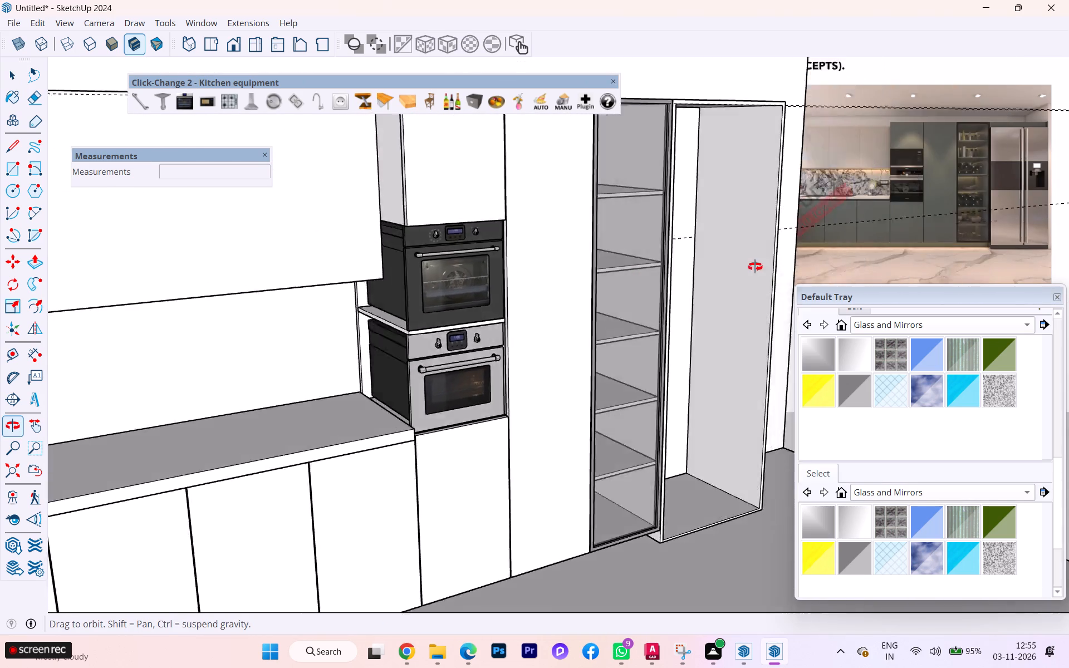
{"action": "middle_click_drag", "start_coordinate": [755, 267], "coordinate": [529, 271]}
{"action": "scroll", "coordinate": [430, 273], "scroll_direction": "up", "scroll_amount": 12}
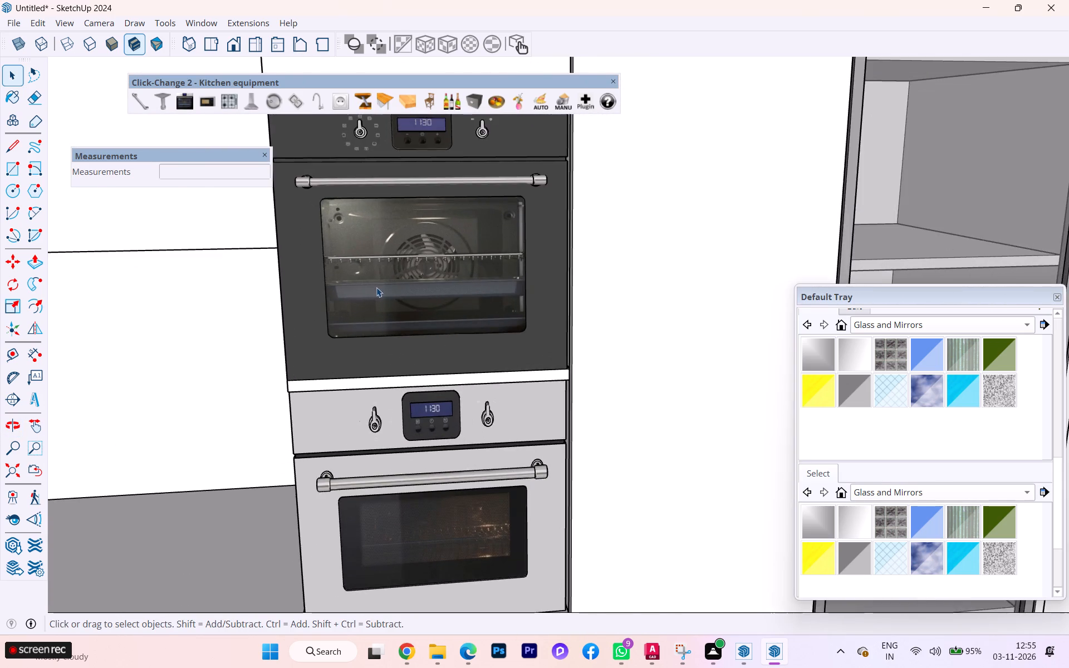
{"action": "scroll", "coordinate": [376, 287], "scroll_direction": "down", "scroll_amount": 1}
{"action": "middle_click_drag", "start_coordinate": [377, 287], "coordinate": [479, 253]}
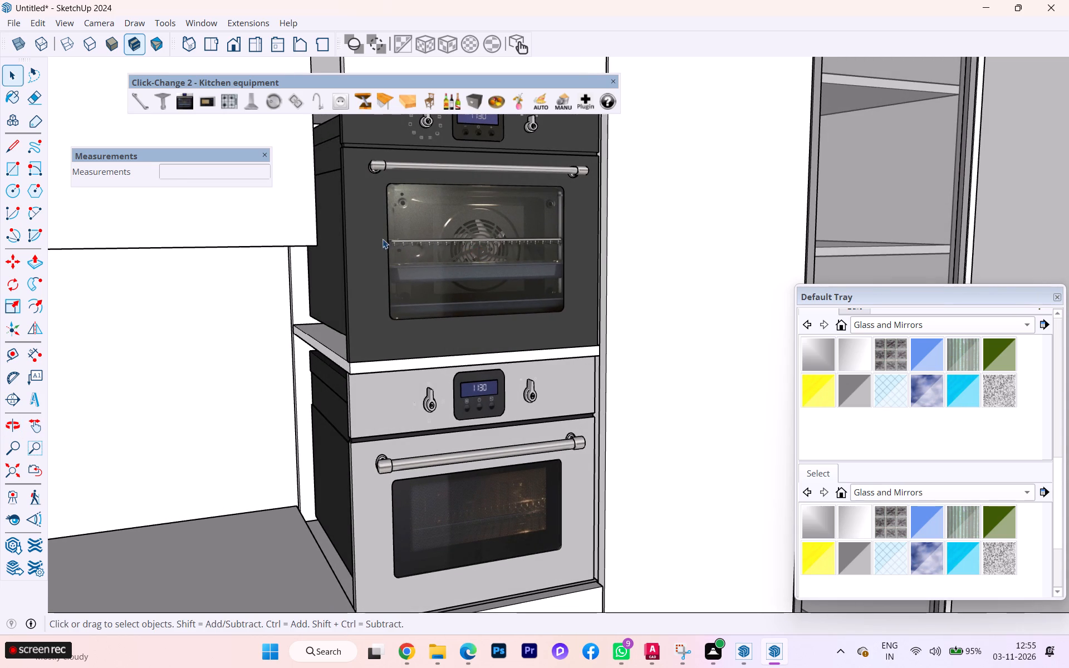
Compare the full kitchen run, including the tall unit and its appliances, with the Exercise 48 reference images.
{"action": "scroll", "coordinate": [296, 233], "scroll_direction": "down", "scroll_amount": 3}
{"action": "scroll", "coordinate": [246, 239], "scroll_direction": "down", "scroll_amount": 2}
{"action": "scroll", "coordinate": [242, 241], "scroll_direction": "up", "scroll_amount": 1}
{"action": "scroll", "coordinate": [242, 241], "scroll_direction": "down", "scroll_amount": 4}
{"action": "scroll", "coordinate": [221, 256], "scroll_direction": "up", "scroll_amount": 1}
{"action": "scroll", "coordinate": [221, 257], "scroll_direction": "down", "scroll_amount": 2}
{"action": "scroll", "coordinate": [221, 257], "scroll_direction": "up", "scroll_amount": 3}
{"action": "scroll", "coordinate": [220, 257], "scroll_direction": "down", "scroll_amount": 4}
{"action": "scroll", "coordinate": [218, 259], "scroll_direction": "up", "scroll_amount": 1}
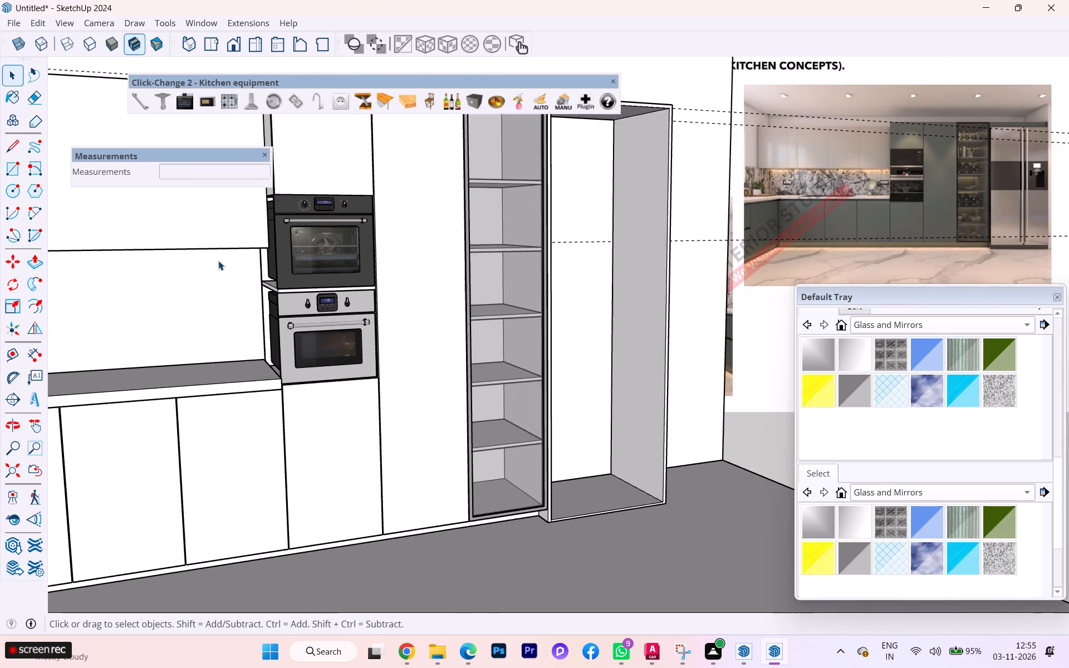
{"action": "scroll", "coordinate": [218, 261], "scroll_direction": "down", "scroll_amount": 2}
{"action": "scroll", "coordinate": [218, 259], "scroll_direction": "up", "scroll_amount": 2}
{"action": "scroll", "coordinate": [359, 283], "scroll_direction": "down", "scroll_amount": 2}
{"action": "scroll", "coordinate": [359, 284], "scroll_direction": "up", "scroll_amount": 1}
{"action": "scroll", "coordinate": [359, 284], "scroll_direction": "down", "scroll_amount": 3}
{"action": "scroll", "coordinate": [361, 286], "scroll_direction": "up", "scroll_amount": 1}
{"action": "scroll", "coordinate": [361, 287], "scroll_direction": "down", "scroll_amount": 3}
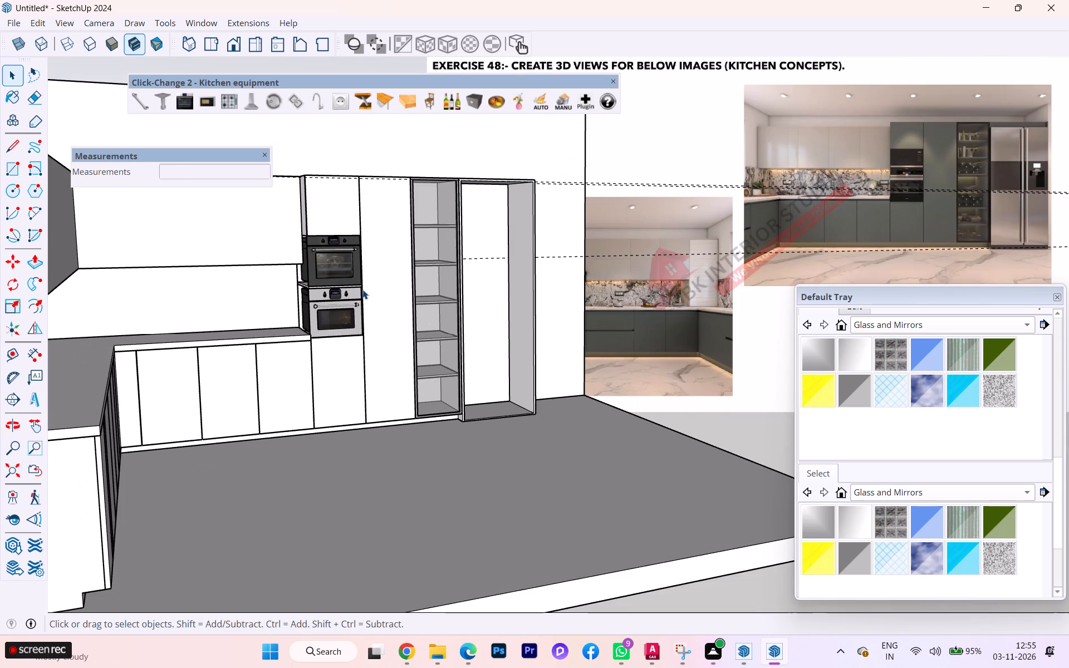
{"action": "scroll", "coordinate": [362, 297], "scroll_direction": "down", "scroll_amount": 2}
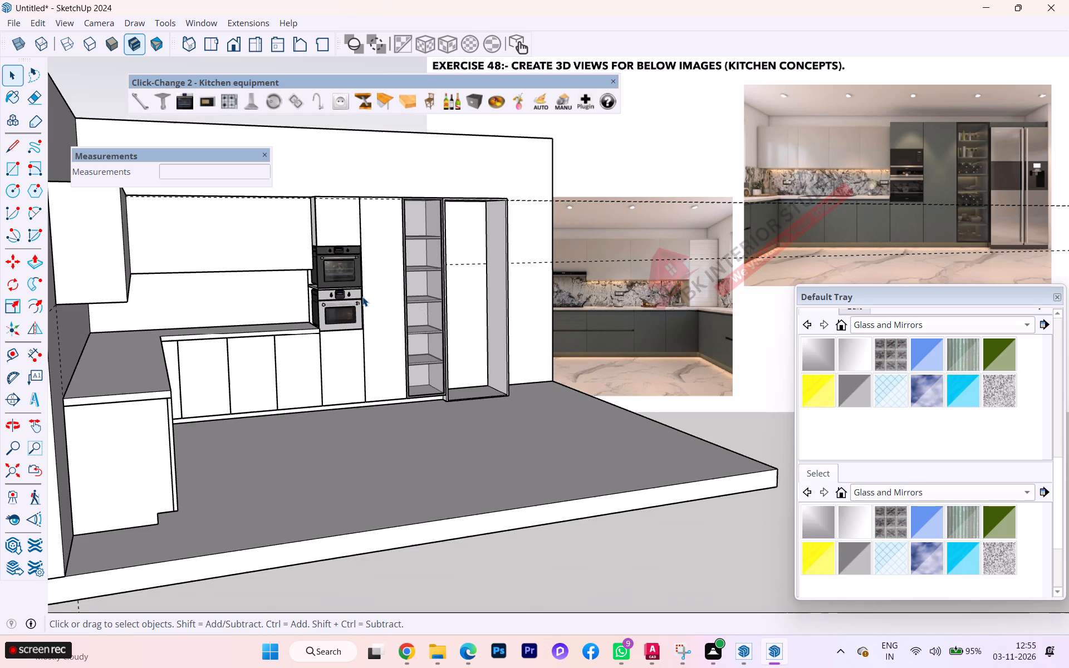
{"action": "scroll", "coordinate": [362, 294], "scroll_direction": "down", "scroll_amount": 1}
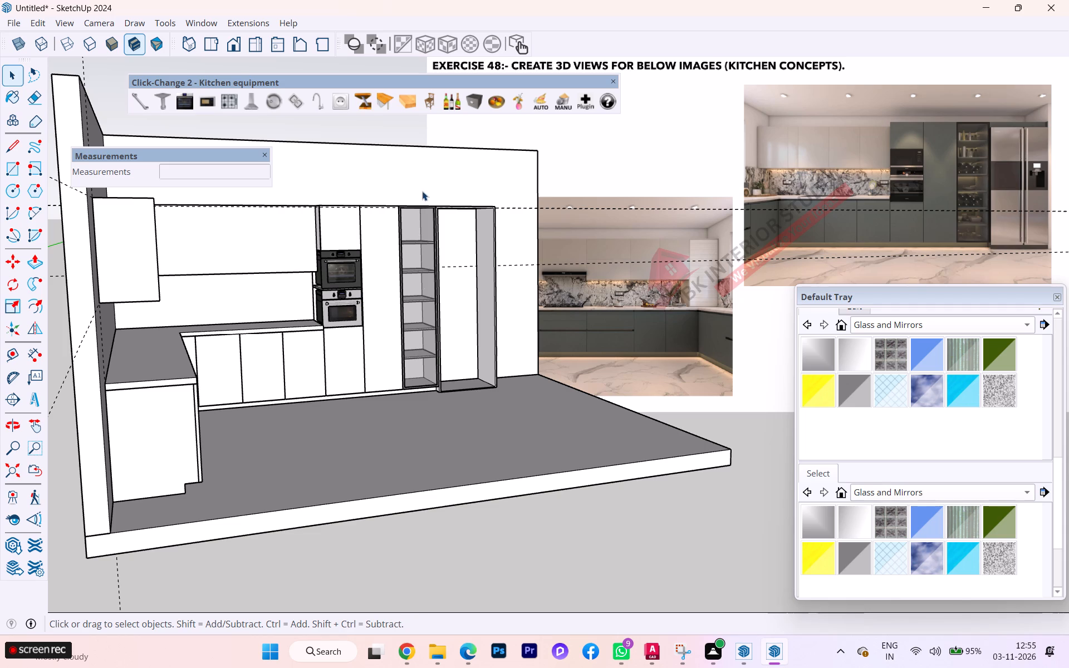
Inspect the upper oven's control panel and its top corner where it meets the overhead cabinet and the adjacent tall panel.
{"action": "scroll", "coordinate": [337, 365], "scroll_direction": "up", "scroll_amount": 1}
{"action": "scroll", "coordinate": [379, 361], "scroll_direction": "down", "scroll_amount": 1}
{"action": "scroll", "coordinate": [416, 355], "scroll_direction": "up", "scroll_amount": 6}
{"action": "scroll", "coordinate": [377, 235], "scroll_direction": "down", "scroll_amount": 1}
{"action": "scroll", "coordinate": [377, 235], "scroll_direction": "up", "scroll_amount": 1}
{"action": "scroll", "coordinate": [377, 235], "scroll_direction": "down", "scroll_amount": 1}
{"action": "scroll", "coordinate": [361, 235], "scroll_direction": "up", "scroll_amount": 1}
{"action": "scroll", "coordinate": [236, 207], "scroll_direction": "down", "scroll_amount": 1}
{"action": "scroll", "coordinate": [236, 207], "scroll_direction": "up", "scroll_amount": 8}
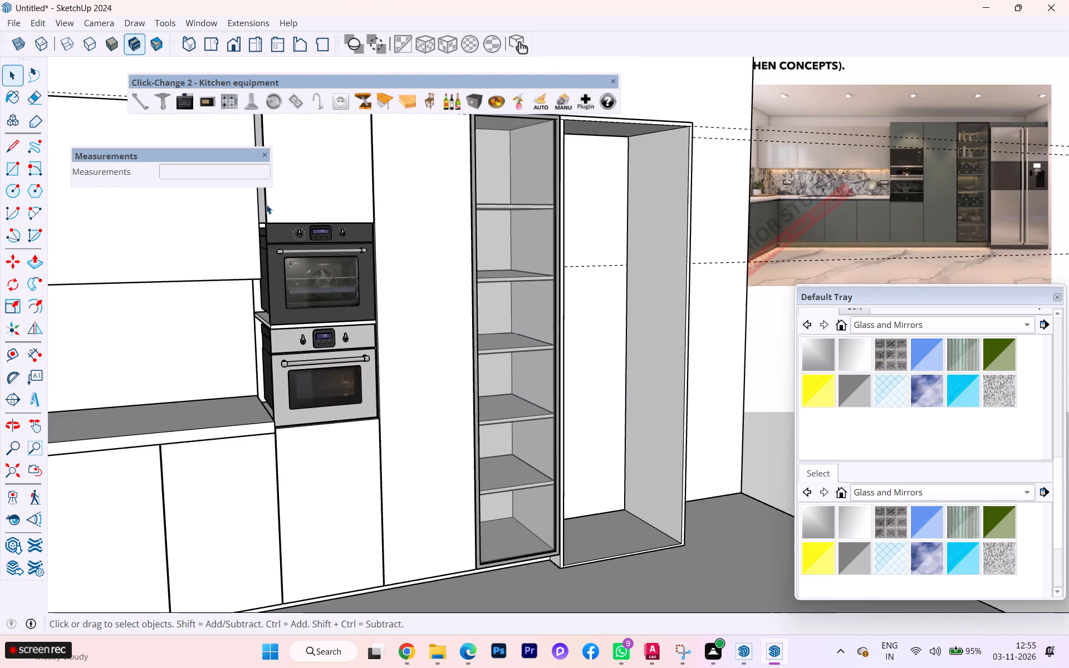
{"action": "scroll", "coordinate": [266, 204], "scroll_direction": "up", "scroll_amount": 3}
{"action": "scroll", "coordinate": [266, 204], "scroll_direction": "down", "scroll_amount": 1}
{"action": "scroll", "coordinate": [266, 205], "scroll_direction": "up", "scroll_amount": 5}
{"action": "scroll", "coordinate": [315, 209], "scroll_direction": "up", "scroll_amount": 2}
{"action": "scroll", "coordinate": [320, 209], "scroll_direction": "down", "scroll_amount": 2}
{"action": "scroll", "coordinate": [322, 210], "scroll_direction": "up", "scroll_amount": 2}
{"action": "scroll", "coordinate": [371, 218], "scroll_direction": "up", "scroll_amount": 9}
{"action": "scroll", "coordinate": [412, 226], "scroll_direction": "down", "scroll_amount": 1}
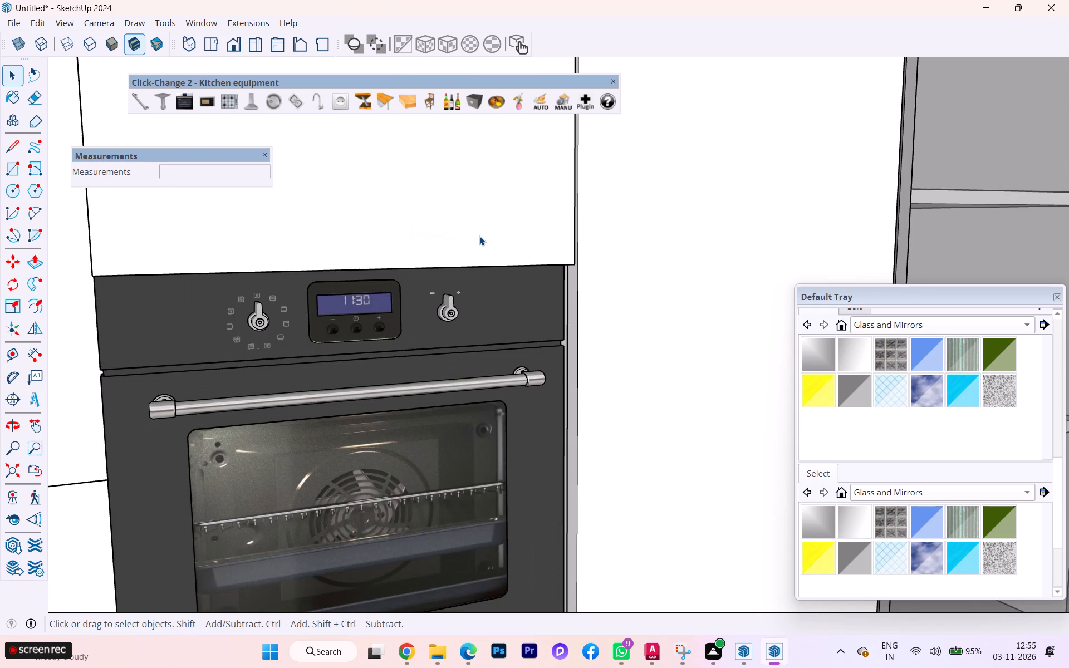
{"action": "middle_click_drag", "start_coordinate": [416, 258], "coordinate": [143, 277]}
{"action": "scroll", "coordinate": [298, 241], "scroll_direction": "down", "scroll_amount": 3}
{"action": "scroll", "coordinate": [339, 244], "scroll_direction": "up", "scroll_amount": 1}
{"action": "scroll", "coordinate": [340, 244], "scroll_direction": "down", "scroll_amount": 1}
{"action": "middle_click_drag", "start_coordinate": [394, 265], "coordinate": [562, 312]}
{"action": "scroll", "coordinate": [463, 305], "scroll_direction": "up", "scroll_amount": 2}
{"action": "scroll", "coordinate": [463, 305], "scroll_direction": "down", "scroll_amount": 1}
{"action": "scroll", "coordinate": [463, 305], "scroll_direction": "up", "scroll_amount": 9}
{"action": "scroll", "coordinate": [496, 318], "scroll_direction": "down", "scroll_amount": 2}
{"action": "scroll", "coordinate": [496, 318], "scroll_direction": "up", "scroll_amount": 10}
{"action": "scroll", "coordinate": [494, 313], "scroll_direction": "down", "scroll_amount": 2}
{"action": "scroll", "coordinate": [494, 313], "scroll_direction": "up", "scroll_amount": 4}
{"action": "scroll", "coordinate": [494, 313], "scroll_direction": "down", "scroll_amount": 1}
{"action": "scroll", "coordinate": [494, 313], "scroll_direction": "up", "scroll_amount": 1}
{"action": "scroll", "coordinate": [494, 309], "scroll_direction": "down", "scroll_amount": 1}
{"action": "middle_click_drag", "start_coordinate": [482, 307], "coordinate": [503, 185]}
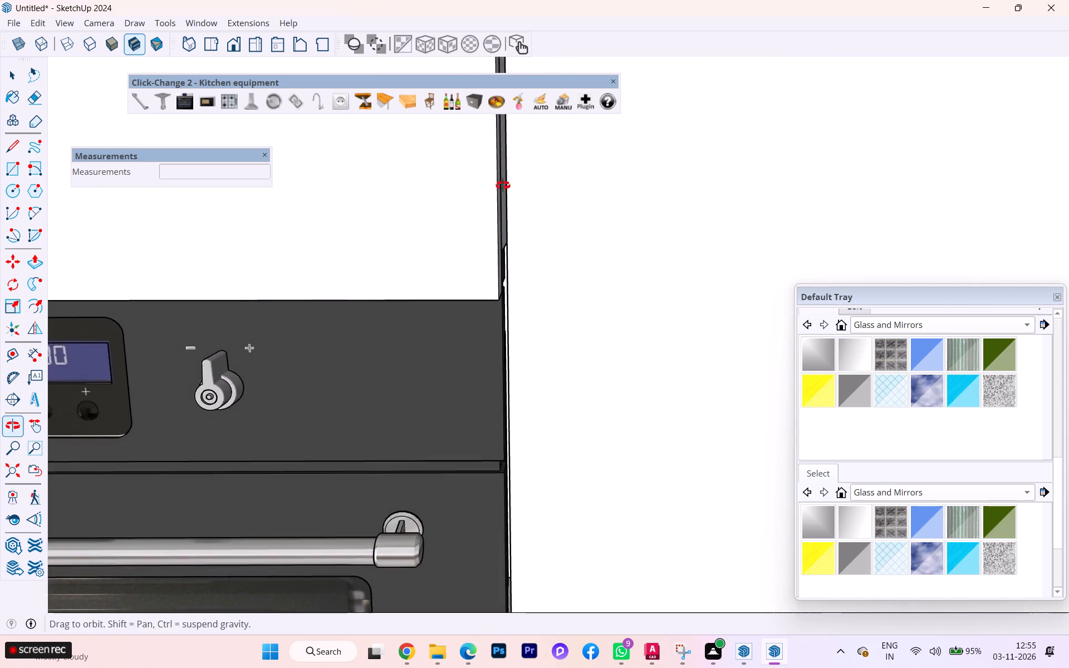
{"action": "middle_click_drag", "start_coordinate": [503, 185], "coordinate": [729, 132]}
{"action": "scroll", "coordinate": [632, 174], "scroll_direction": "down", "scroll_amount": 1}
{"action": "scroll", "coordinate": [628, 176], "scroll_direction": "up", "scroll_amount": 3}
{"action": "scroll", "coordinate": [627, 176], "scroll_direction": "down", "scroll_amount": 4}
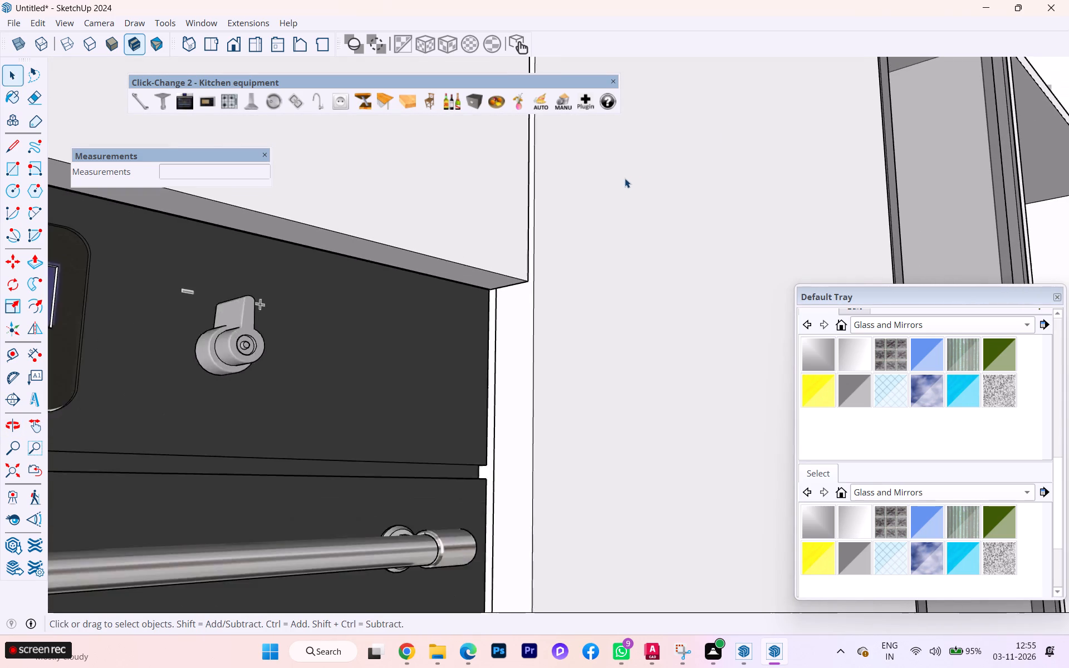
{"action": "scroll", "coordinate": [617, 183], "scroll_direction": "down", "scroll_amount": 8}
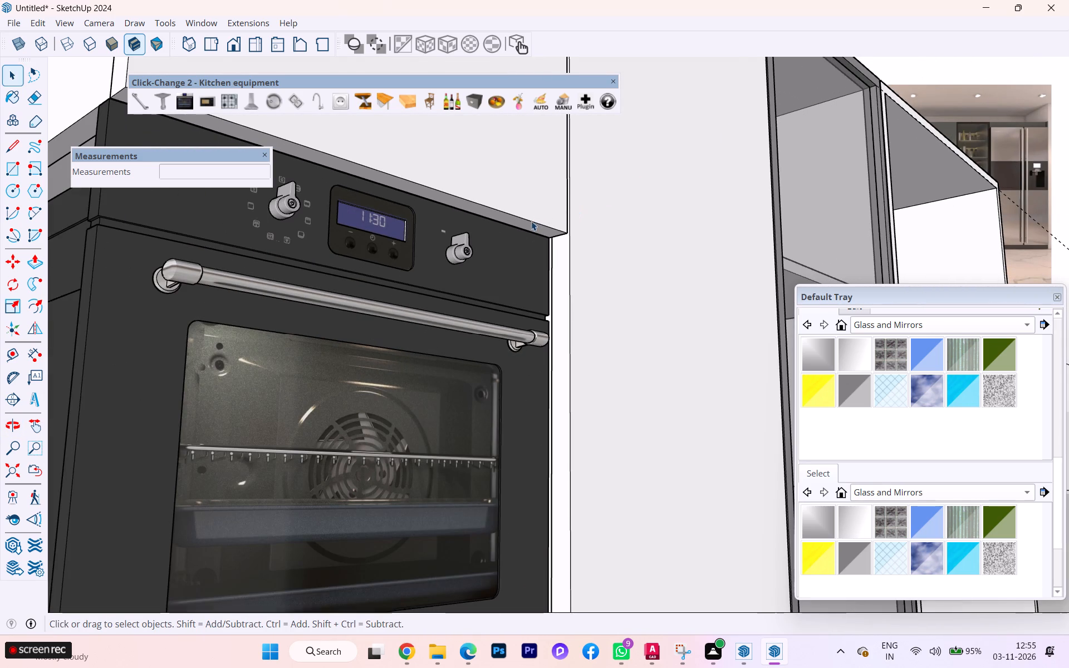
Inspect the upper oven's exposed side and its top edge beneath the overhead cabinet.
{"action": "scroll", "coordinate": [518, 228], "scroll_direction": "down", "scroll_amount": 2}
{"action": "scroll", "coordinate": [400, 234], "scroll_direction": "down", "scroll_amount": 1}
{"action": "middle_click_drag", "start_coordinate": [398, 256], "coordinate": [474, 344]}
{"action": "scroll", "coordinate": [380, 315], "scroll_direction": "up", "scroll_amount": 4}
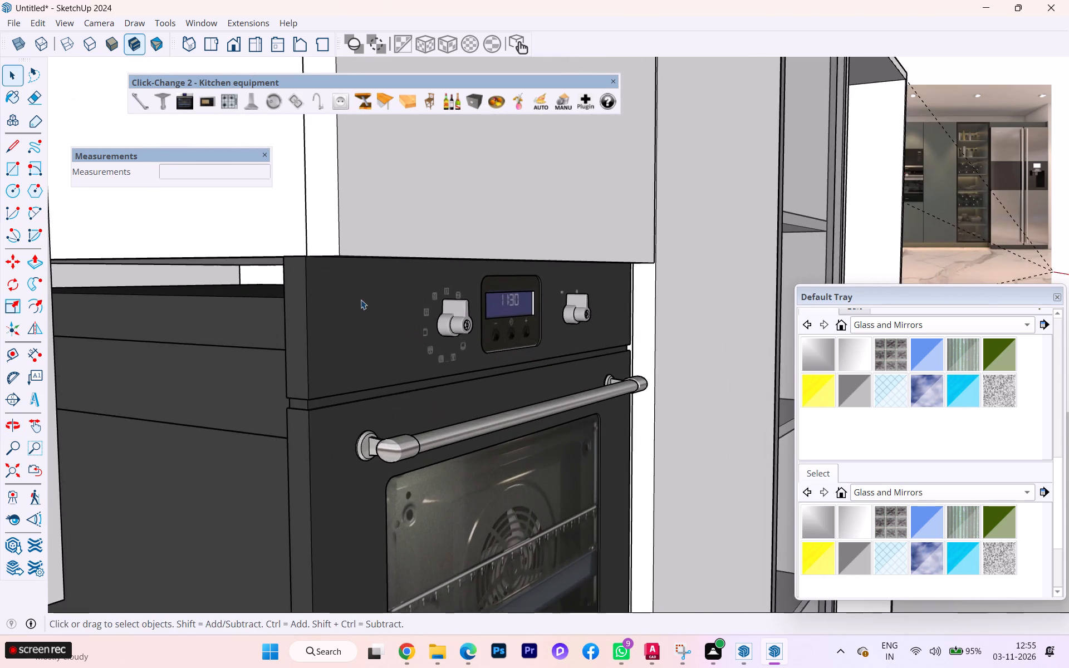
{"action": "scroll", "coordinate": [358, 298], "scroll_direction": "down", "scroll_amount": 1}
{"action": "middle_click_drag", "start_coordinate": [356, 298], "coordinate": [335, 262]}
{"action": "scroll", "coordinate": [335, 262], "scroll_direction": "up", "scroll_amount": 8}
{"action": "scroll", "coordinate": [265, 235], "scroll_direction": "down", "scroll_amount": 2}
{"action": "scroll", "coordinate": [265, 235], "scroll_direction": "up", "scroll_amount": 1}
{"action": "scroll", "coordinate": [265, 235], "scroll_direction": "down", "scroll_amount": 2}
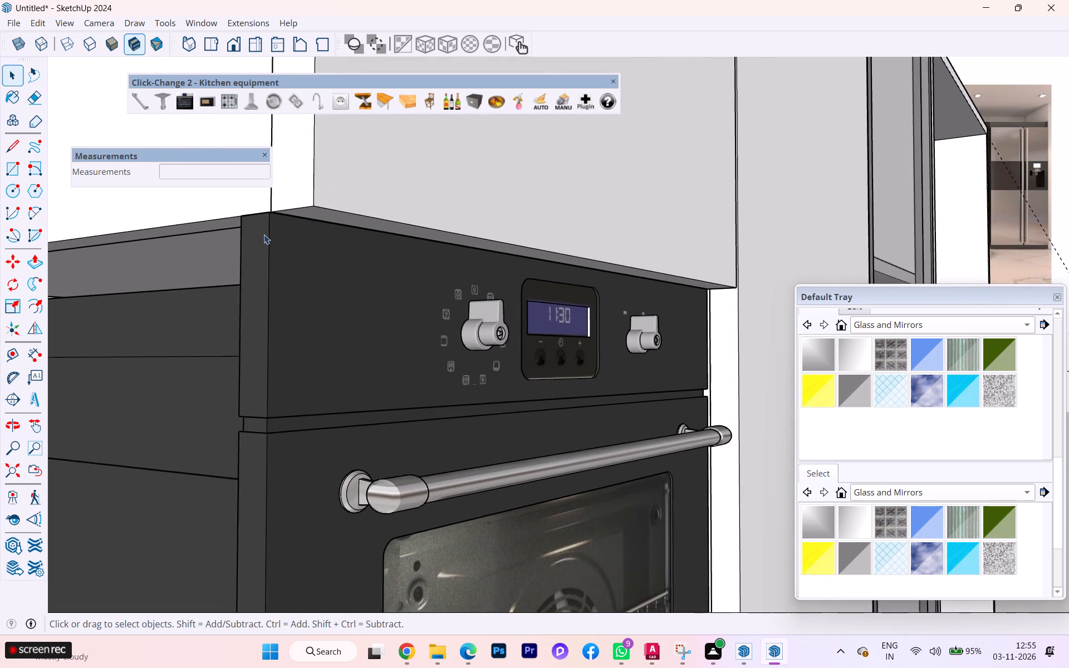
{"action": "scroll", "coordinate": [247, 239], "scroll_direction": "down", "scroll_amount": 3}
{"action": "scroll", "coordinate": [243, 241], "scroll_direction": "up", "scroll_amount": 1}
{"action": "scroll", "coordinate": [243, 242], "scroll_direction": "down", "scroll_amount": 3}
{"action": "scroll", "coordinate": [242, 242], "scroll_direction": "up", "scroll_amount": 1}
{"action": "scroll", "coordinate": [239, 241], "scroll_direction": "down", "scroll_amount": 2}
{"action": "scroll", "coordinate": [239, 243], "scroll_direction": "up", "scroll_amount": 1}
{"action": "scroll", "coordinate": [242, 244], "scroll_direction": "down", "scroll_amount": 1}
{"action": "scroll", "coordinate": [244, 244], "scroll_direction": "up", "scroll_amount": 1}
{"action": "scroll", "coordinate": [244, 244], "scroll_direction": "down", "scroll_amount": 7}
{"action": "scroll", "coordinate": [276, 261], "scroll_direction": "up", "scroll_amount": 1}
{"action": "scroll", "coordinate": [276, 261], "scroll_direction": "down", "scroll_amount": 2}
{"action": "scroll", "coordinate": [276, 262], "scroll_direction": "up", "scroll_amount": 1}
{"action": "scroll", "coordinate": [276, 263], "scroll_direction": "down", "scroll_amount": 5}
{"action": "scroll", "coordinate": [202, 228], "scroll_direction": "down", "scroll_amount": 3}
{"action": "scroll", "coordinate": [202, 229], "scroll_direction": "up", "scroll_amount": 2}
{"action": "scroll", "coordinate": [203, 230], "scroll_direction": "down", "scroll_amount": 2}
{"action": "scroll", "coordinate": [212, 240], "scroll_direction": "up", "scroll_amount": 1}
{"action": "scroll", "coordinate": [297, 443], "scroll_direction": "up", "scroll_amount": 4}
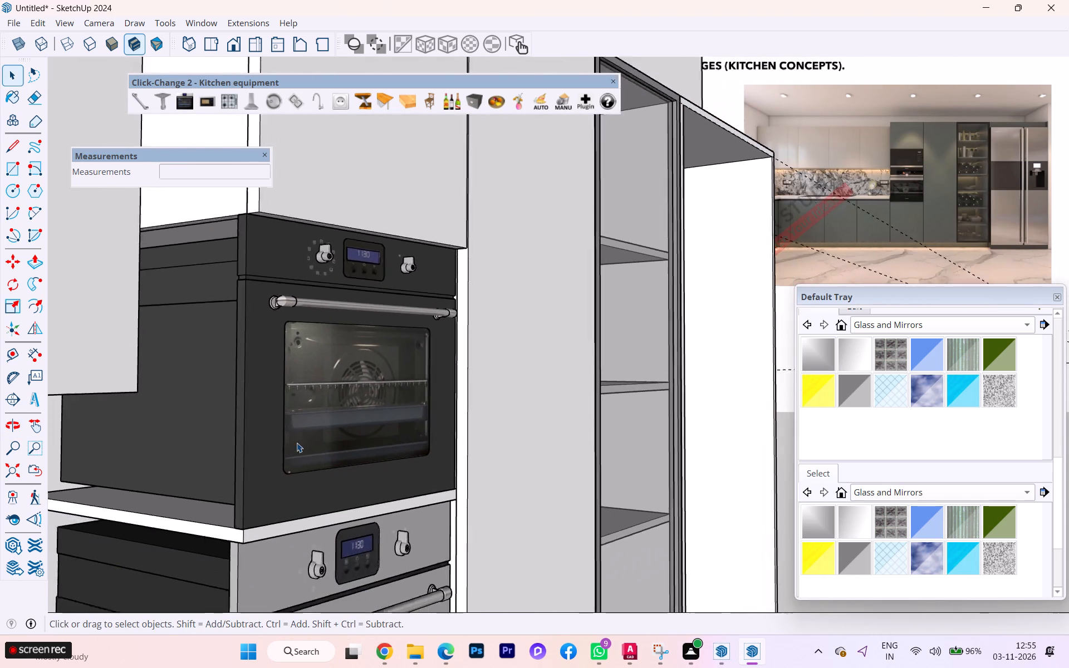
Inspect the upper oven's front and base where it sits on the shelf above the lower oven.
{"action": "scroll", "coordinate": [297, 443], "scroll_direction": "down", "scroll_amount": 1}
{"action": "scroll", "coordinate": [297, 443], "scroll_direction": "up", "scroll_amount": 4}
{"action": "scroll", "coordinate": [271, 372], "scroll_direction": "down", "scroll_amount": 2}
{"action": "scroll", "coordinate": [262, 349], "scroll_direction": "up", "scroll_amount": 2}
{"action": "scroll", "coordinate": [254, 335], "scroll_direction": "down", "scroll_amount": 2}
{"action": "scroll", "coordinate": [271, 471], "scroll_direction": "up", "scroll_amount": 7}
{"action": "scroll", "coordinate": [248, 488], "scroll_direction": "down", "scroll_amount": 1}
{"action": "scroll", "coordinate": [248, 488], "scroll_direction": "up", "scroll_amount": 2}
{"action": "scroll", "coordinate": [248, 488], "scroll_direction": "down", "scroll_amount": 1}
{"action": "middle_click_drag", "start_coordinate": [248, 489], "coordinate": [381, 533]}
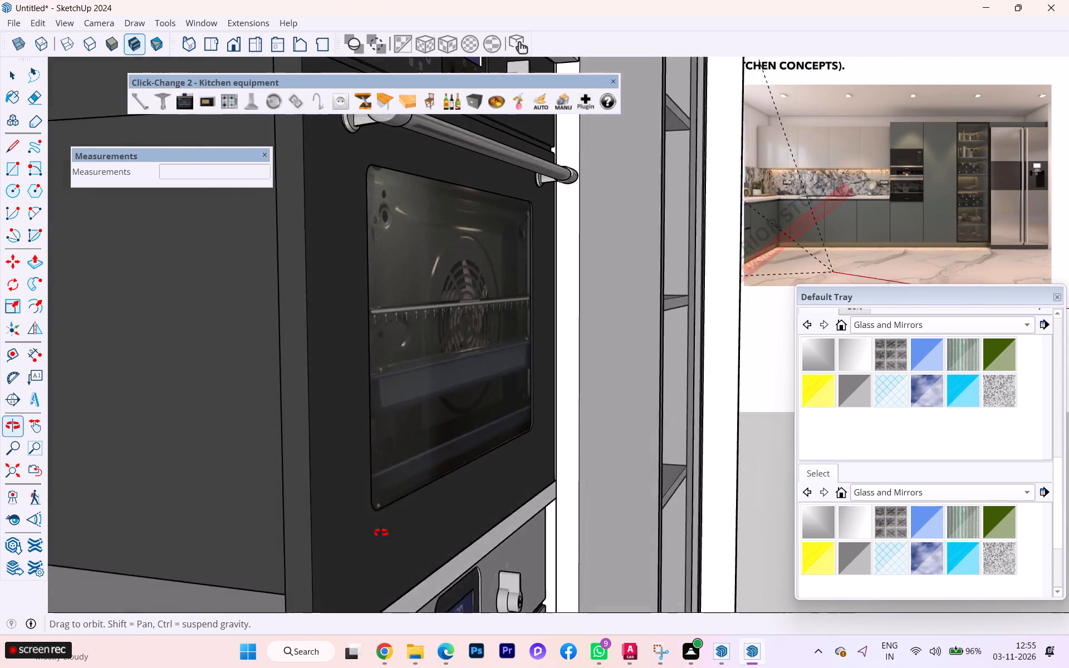
{"action": "middle_click_drag", "start_coordinate": [381, 533], "coordinate": [258, 524]}
Delete the black upper oven from the tall unit.
{"action": "left_click", "coordinate": [268, 546]}
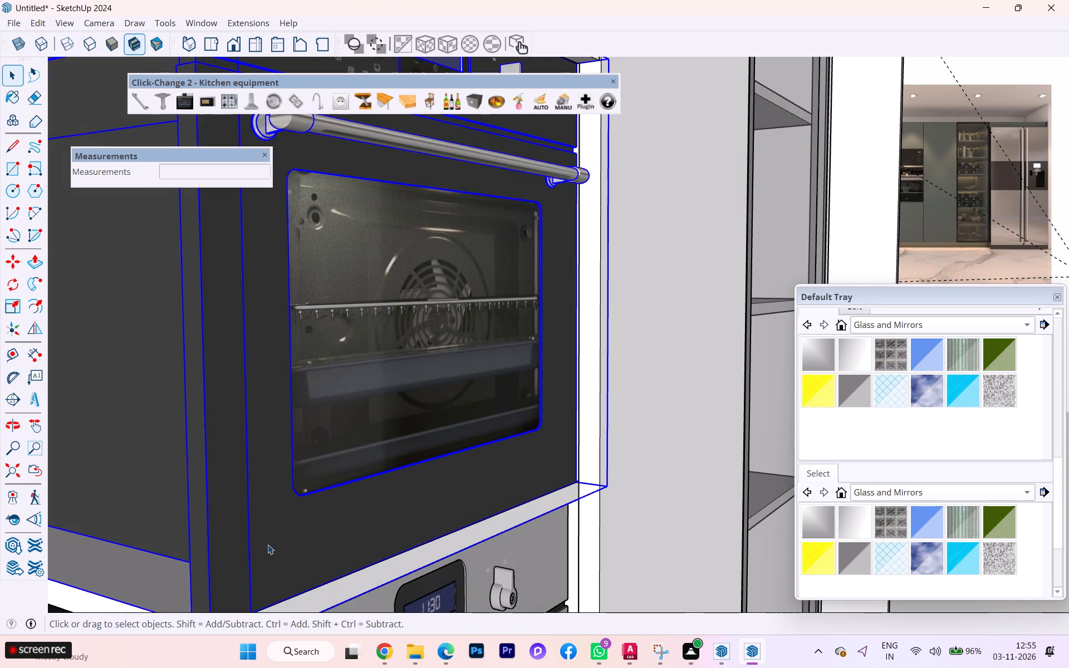
{"action": "scroll", "coordinate": [281, 484], "scroll_direction": "down", "scroll_amount": 5}
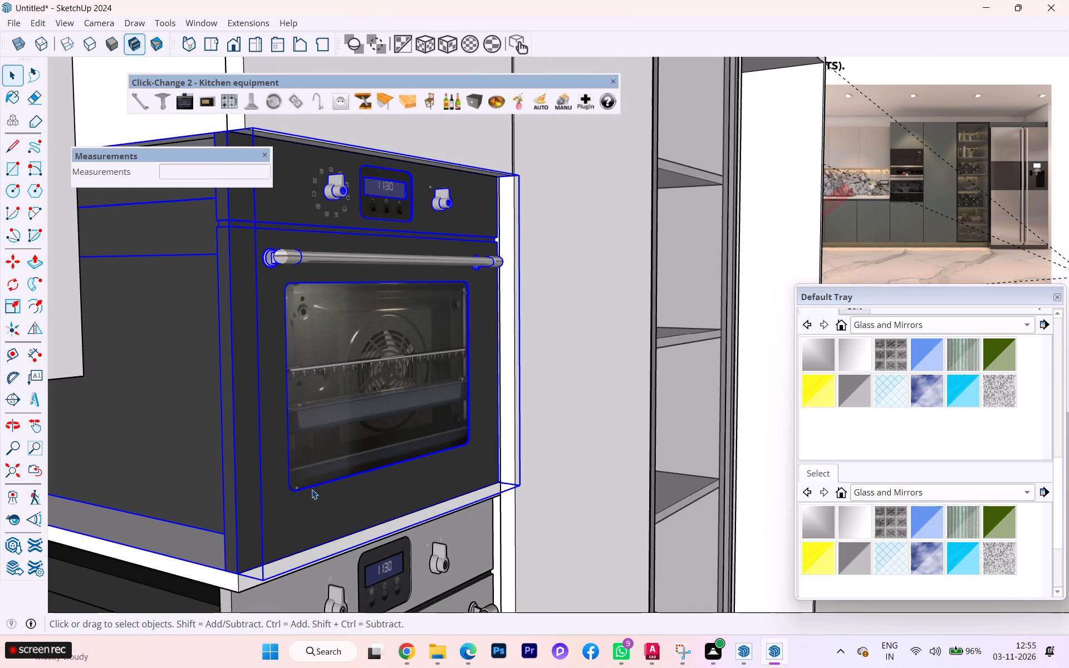
{"action": "key", "text": "s"}
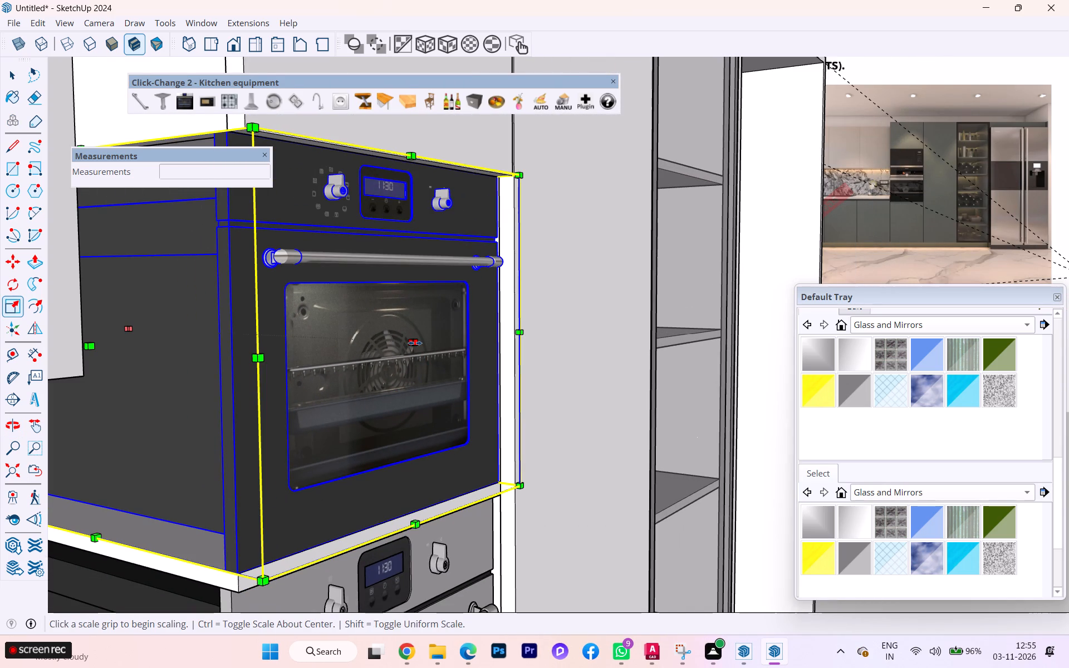
{"action": "left_click", "coordinate": [415, 343]}
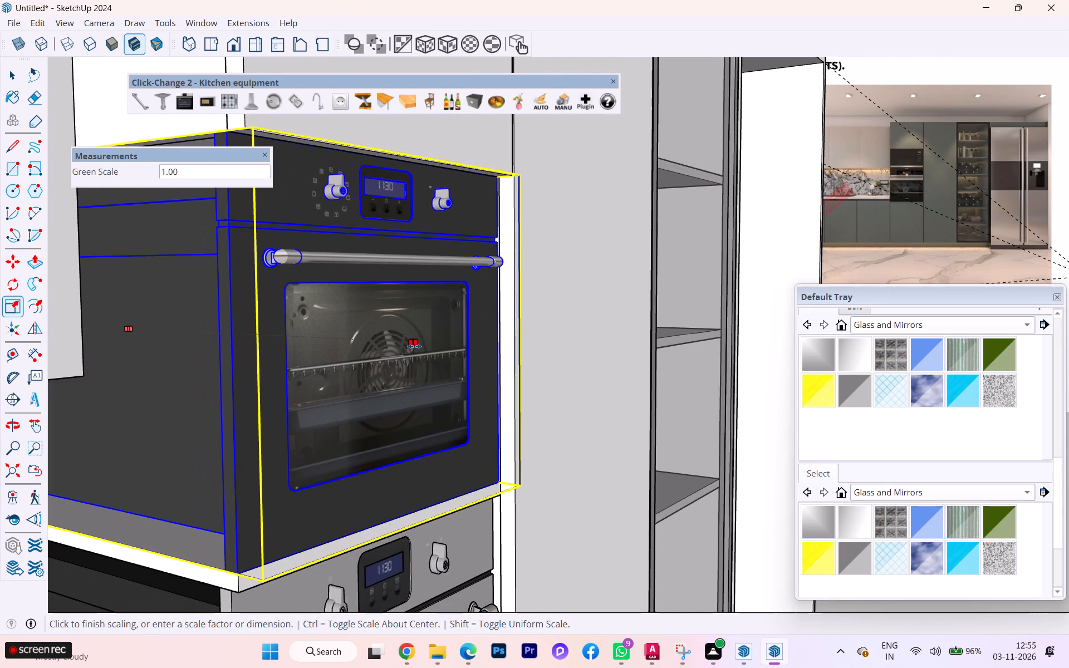
{"action": "key", "text": "Escape"}
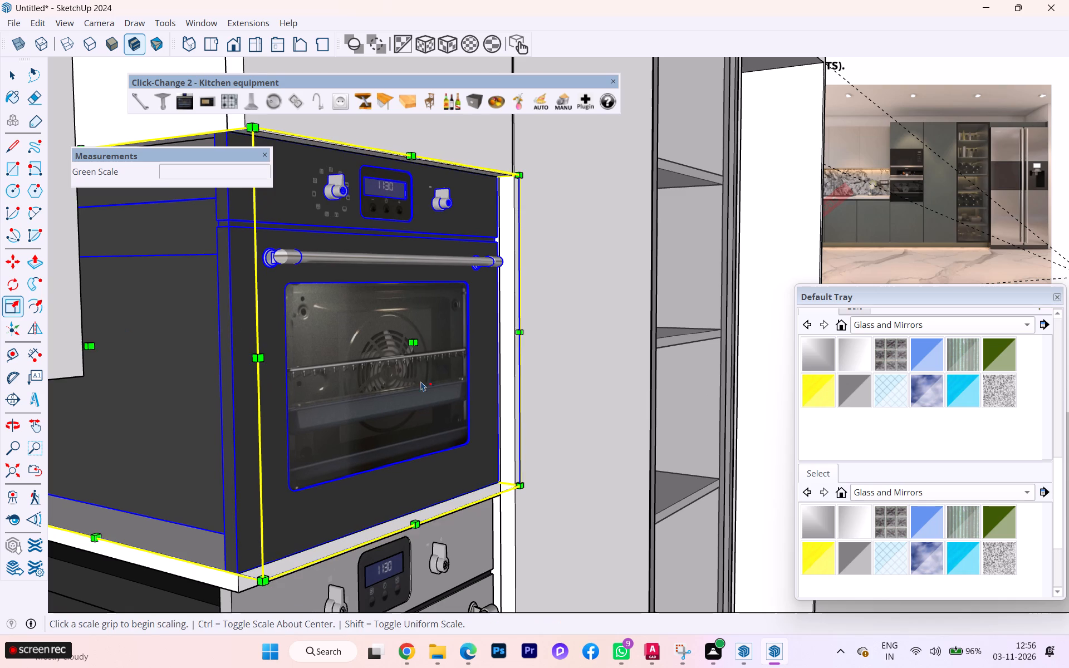
{"action": "scroll", "coordinate": [341, 444], "scroll_direction": "down", "scroll_amount": 2}
{"action": "middle_click_drag", "start_coordinate": [291, 466], "coordinate": [480, 488]}
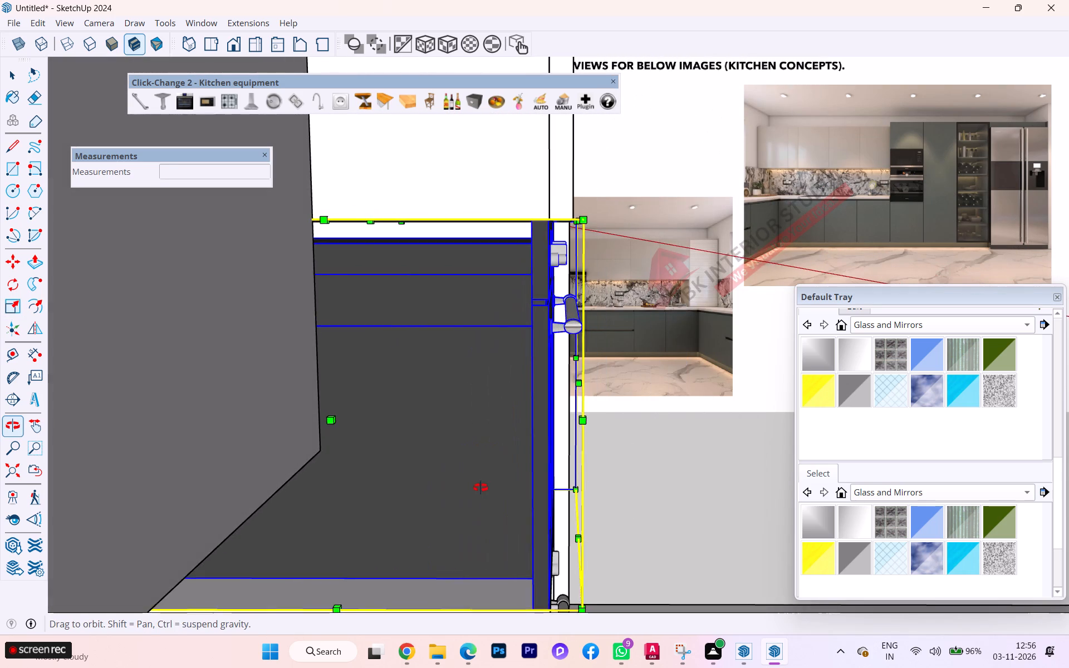
{"action": "middle_click_drag", "start_coordinate": [480, 488], "coordinate": [356, 458]}
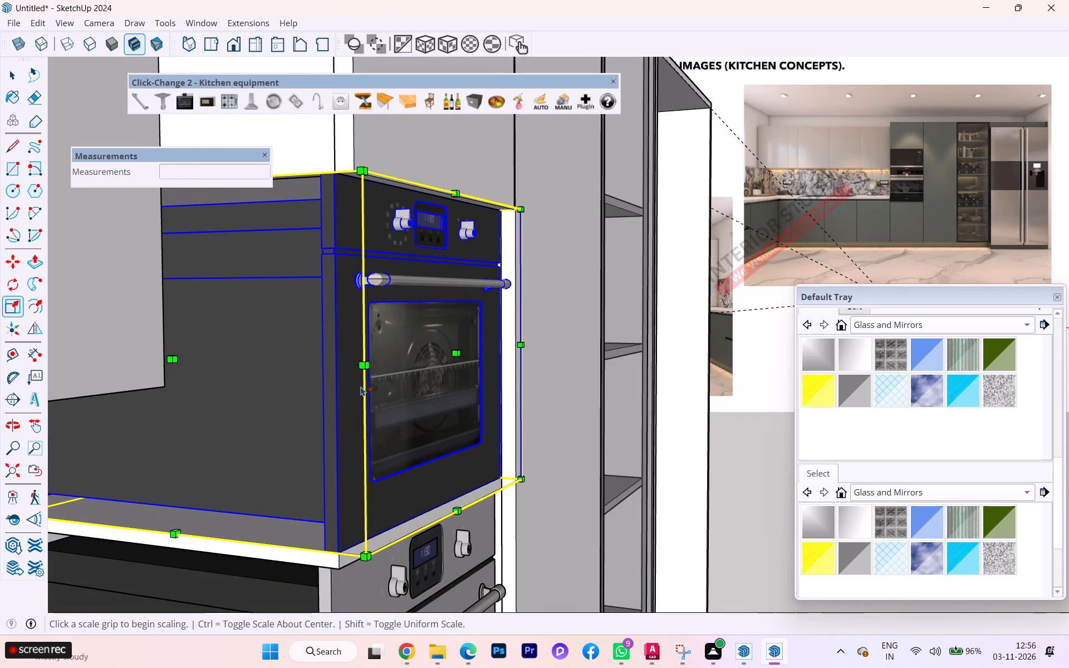
{"action": "key", "text": "Delete"}
Copy the lower oven vertically by about 1' 5 15/16" into the empty opening beneath the overhead cabinet.
{"action": "scroll", "coordinate": [388, 393], "scroll_direction": "down", "scroll_amount": 1}
{"action": "scroll", "coordinate": [388, 393], "scroll_direction": "up", "scroll_amount": 1}
{"action": "scroll", "coordinate": [388, 393], "scroll_direction": "down", "scroll_amount": 2}
{"action": "middle_click_drag", "start_coordinate": [372, 401], "coordinate": [252, 423]}
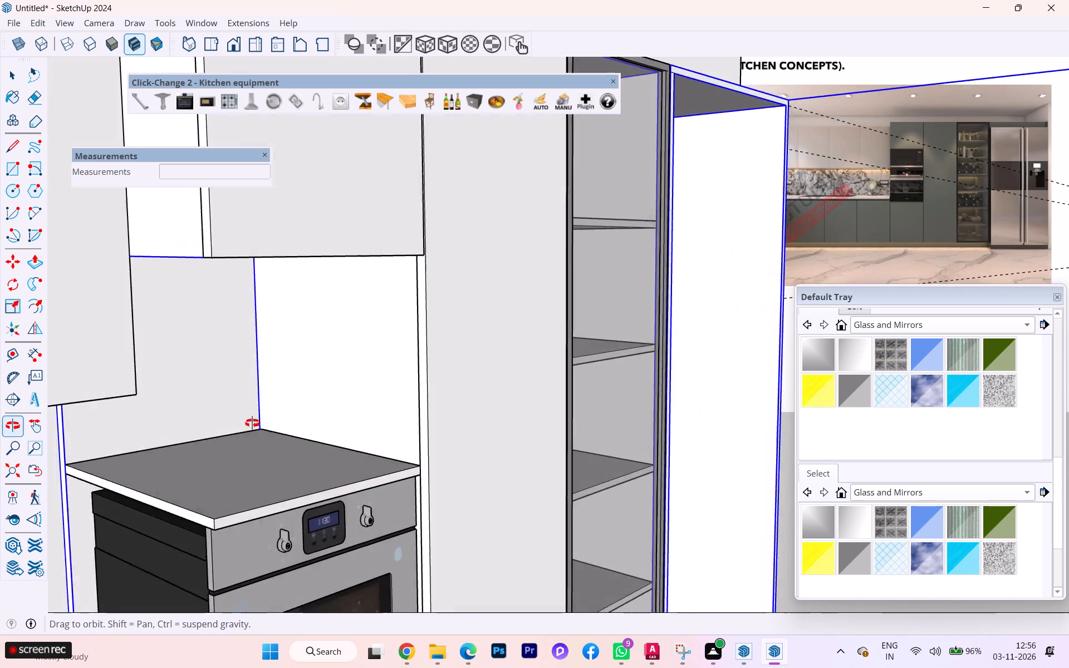
{"action": "middle_click_drag", "start_coordinate": [252, 423], "coordinate": [76, 432]}
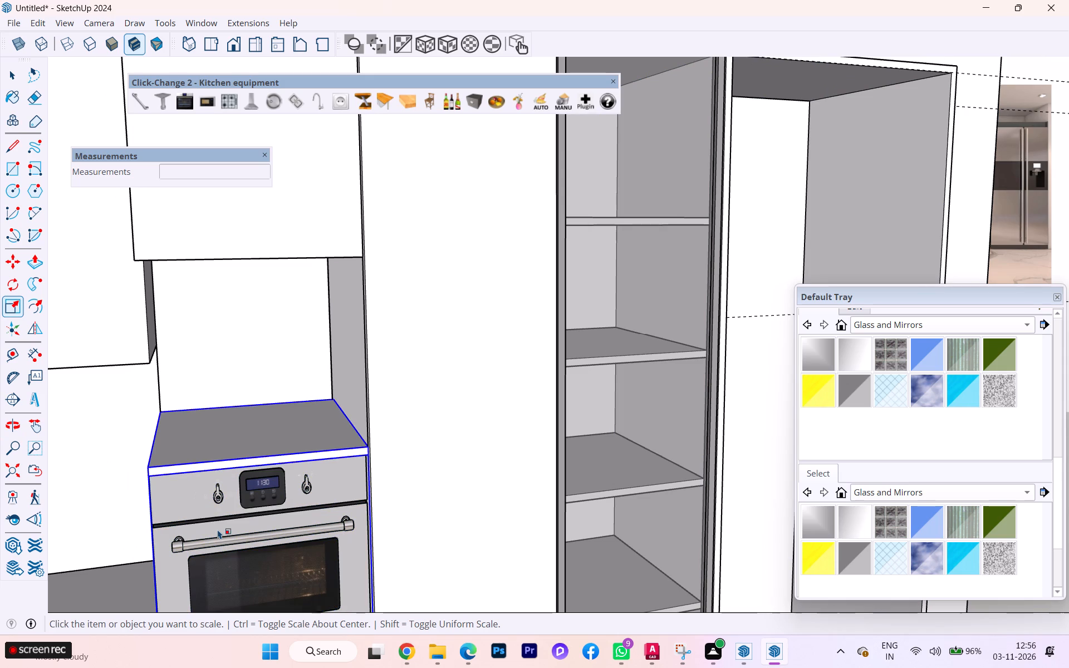
{"action": "left_click", "coordinate": [14, 82]}
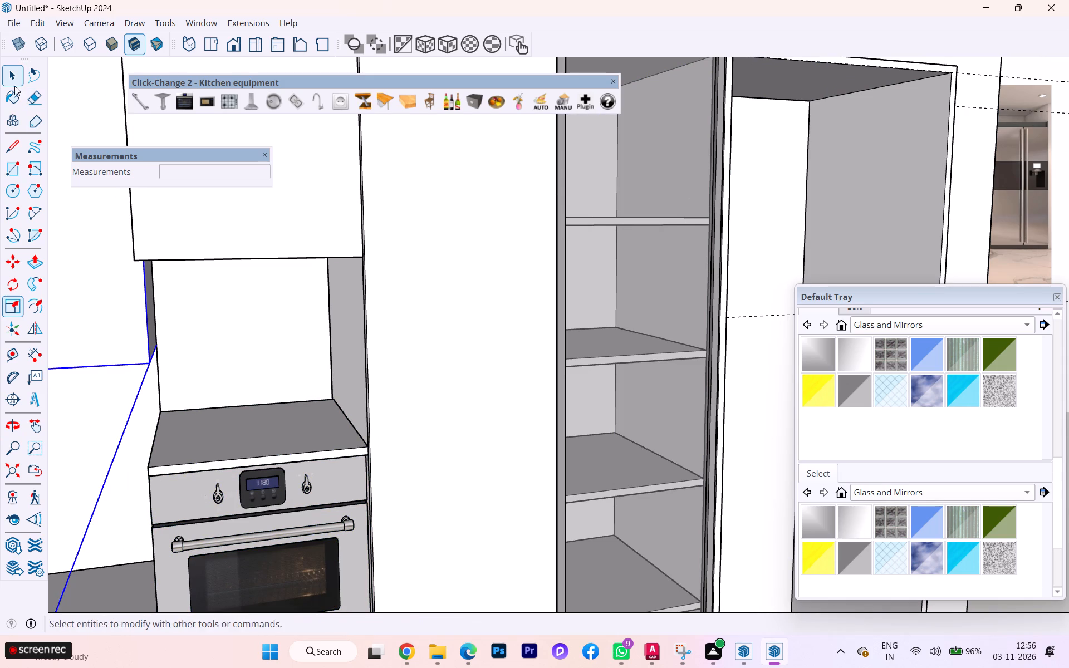
{"action": "left_click", "coordinate": [225, 497]}
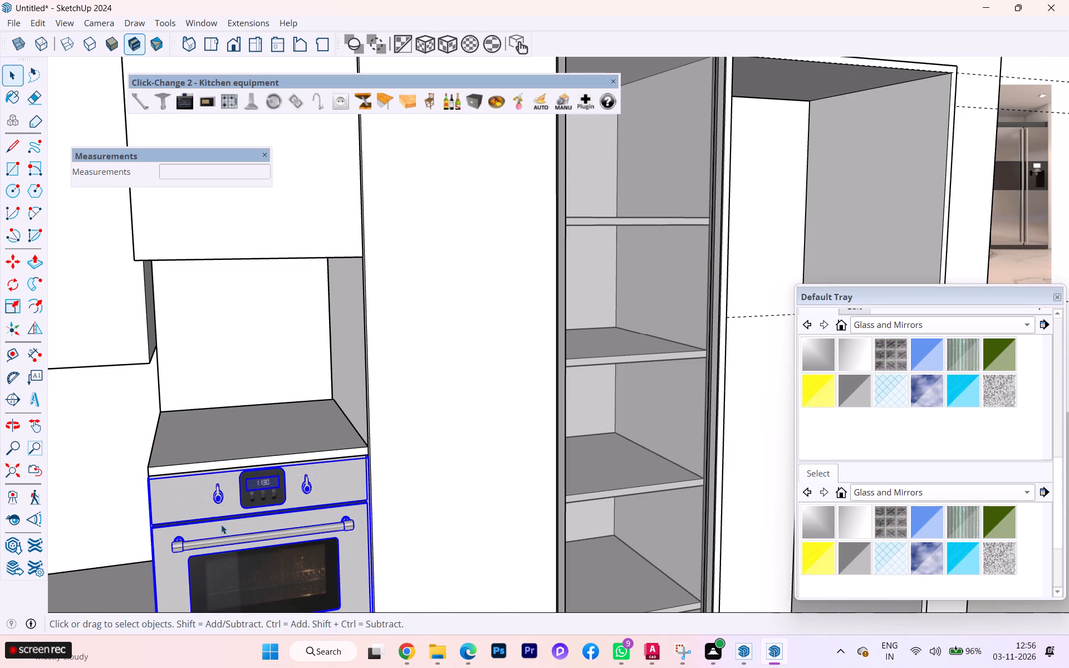
{"action": "key", "text": "m"}
{"action": "left_click", "coordinate": [218, 528]}
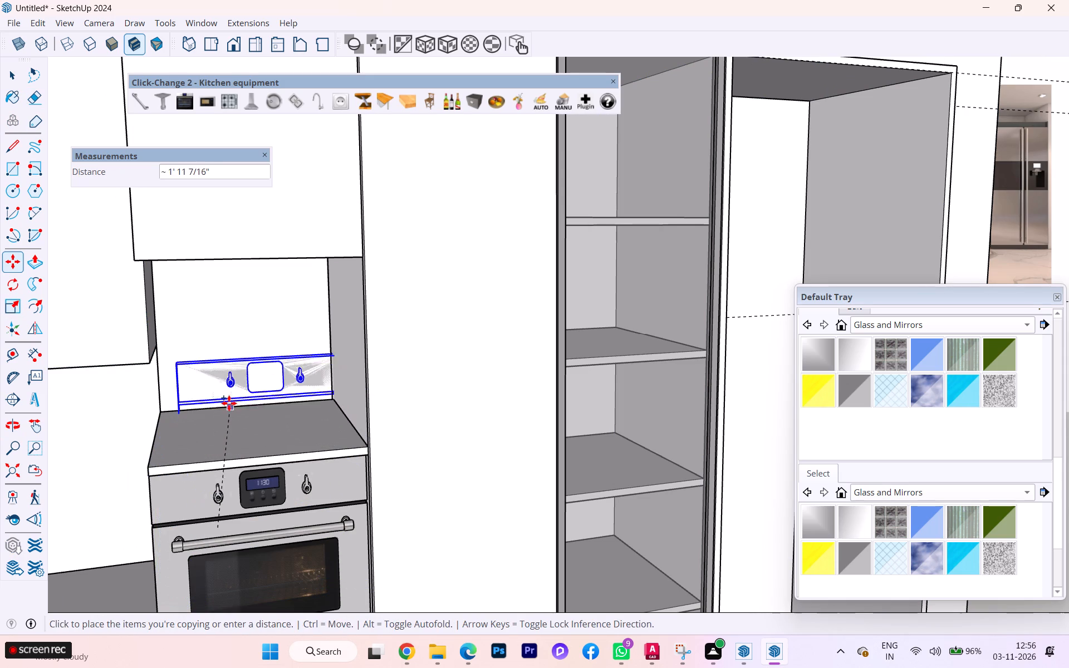
{"action": "key", "text": "Up"}
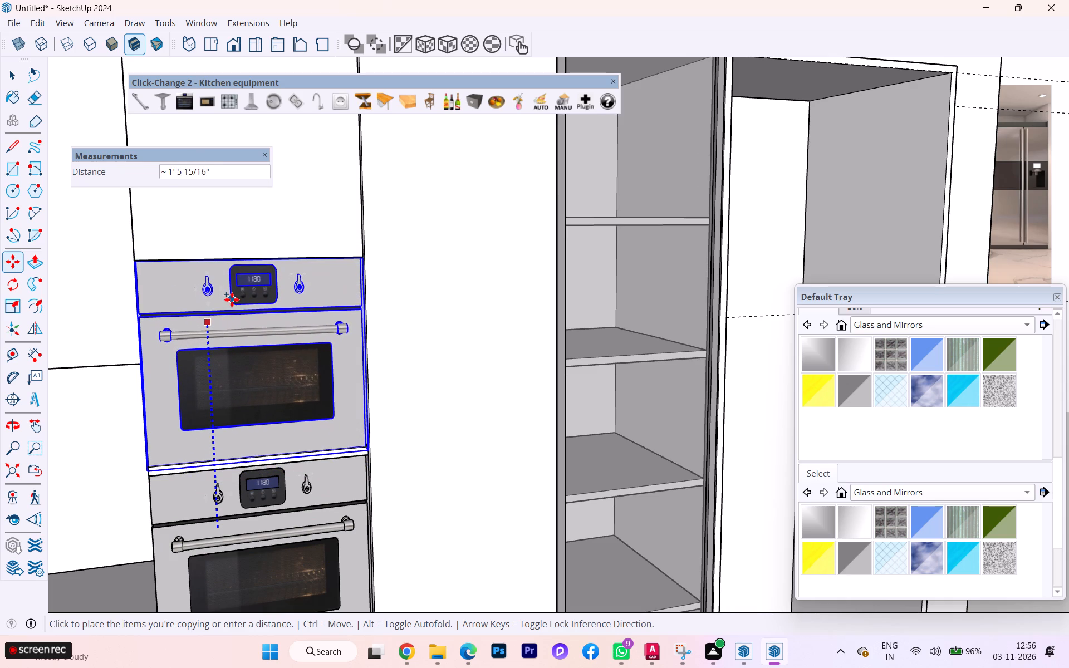
{"action": "left_click", "coordinate": [231, 299]}
Inspect how the copied upper oven fits against the shelf, side panels and overhead cabinet.
{"action": "scroll", "coordinate": [256, 440], "scroll_direction": "down", "scroll_amount": 1}
{"action": "middle_click_drag", "start_coordinate": [264, 463], "coordinate": [457, 494]}
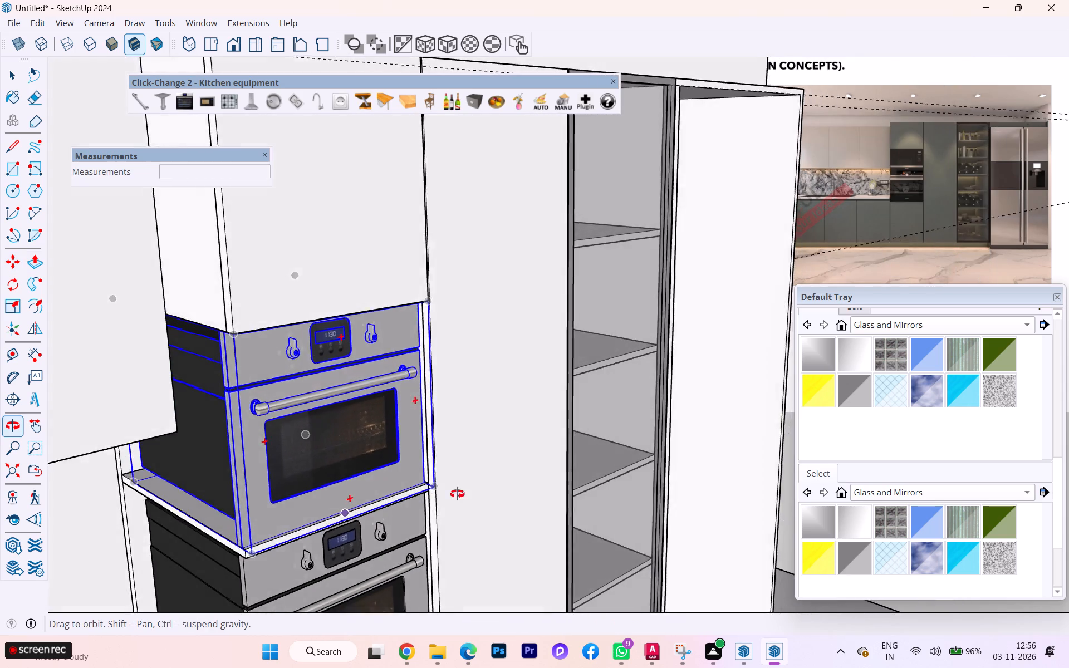
{"action": "middle_click_drag", "start_coordinate": [457, 494], "coordinate": [490, 478]}
{"action": "scroll", "coordinate": [354, 604], "scroll_direction": "up", "scroll_amount": 4}
{"action": "scroll", "coordinate": [300, 523], "scroll_direction": "up", "scroll_amount": 1}
{"action": "scroll", "coordinate": [299, 520], "scroll_direction": "down", "scroll_amount": 2}
{"action": "scroll", "coordinate": [299, 520], "scroll_direction": "up", "scroll_amount": 8}
{"action": "scroll", "coordinate": [292, 522], "scroll_direction": "down", "scroll_amount": 1}
{"action": "scroll", "coordinate": [292, 522], "scroll_direction": "up", "scroll_amount": 2}
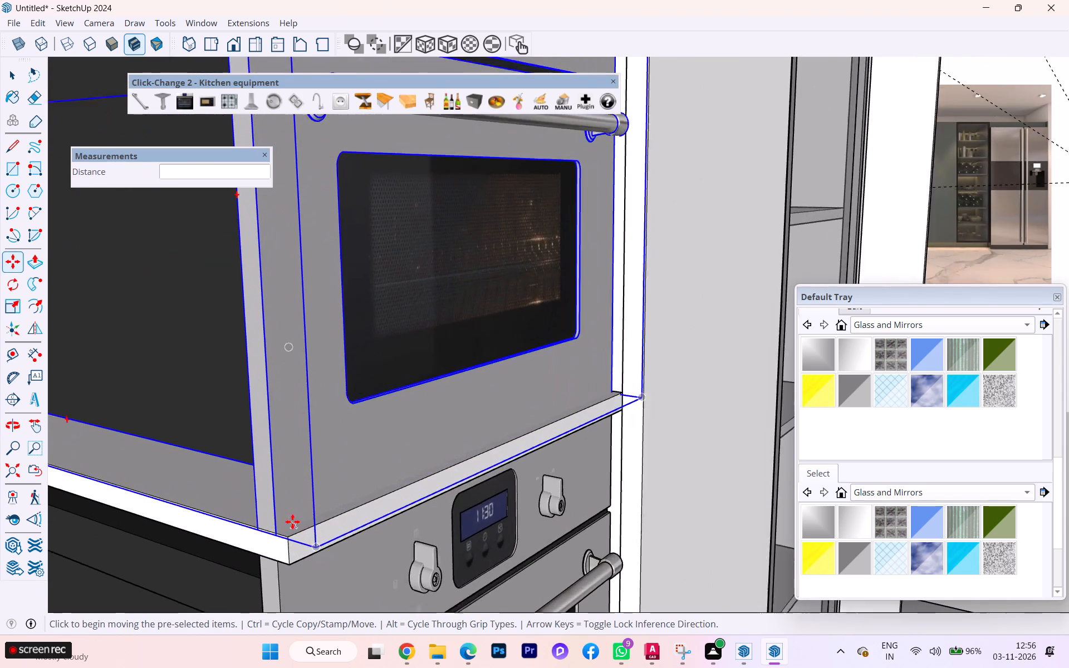
{"action": "scroll", "coordinate": [292, 522], "scroll_direction": "up", "scroll_amount": 5}
{"action": "scroll", "coordinate": [304, 543], "scroll_direction": "down", "scroll_amount": 1}
{"action": "middle_click_drag", "start_coordinate": [370, 565], "coordinate": [530, 590]}
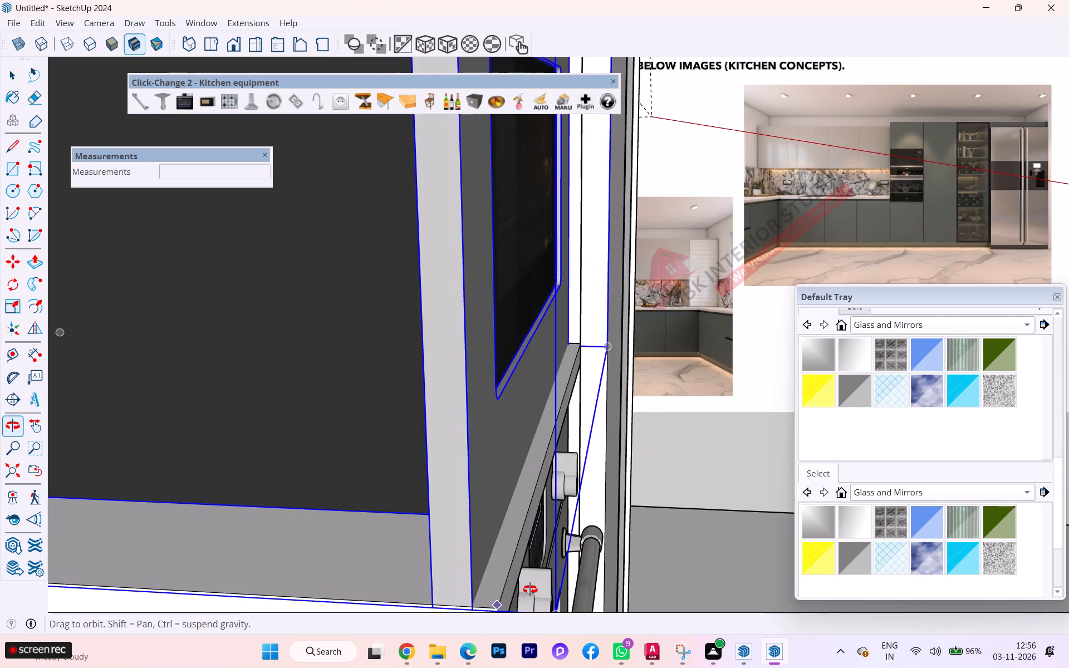
{"action": "middle_click_drag", "start_coordinate": [530, 590], "coordinate": [317, 616]}
{"action": "scroll", "coordinate": [388, 519], "scroll_direction": "down", "scroll_amount": 5}
{"action": "middle_click_drag", "start_coordinate": [533, 522], "coordinate": [350, 582]}
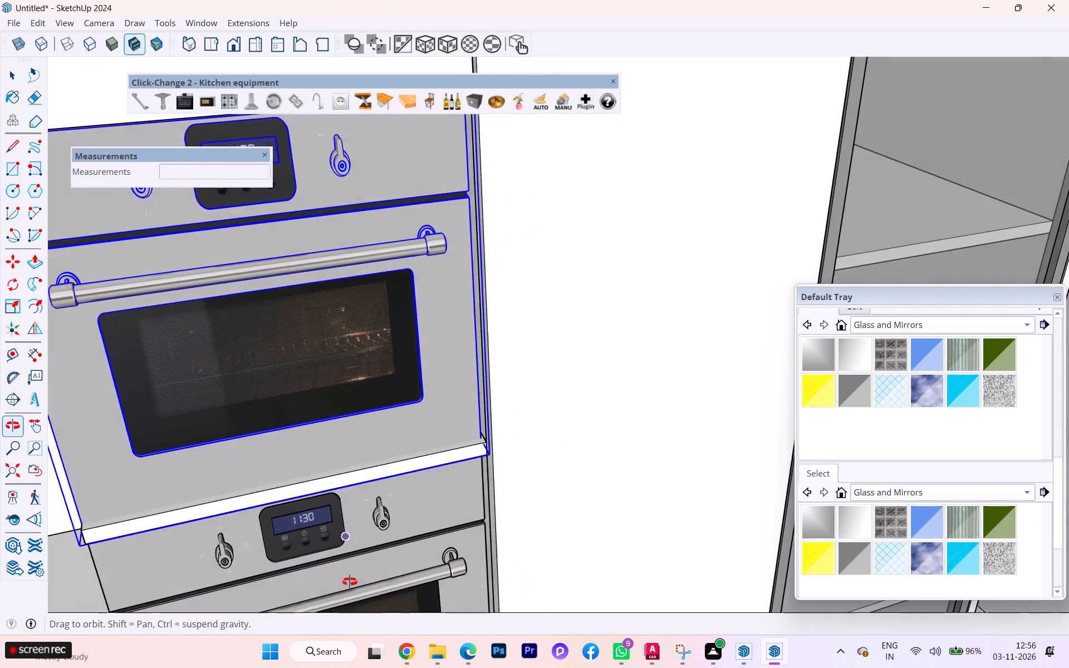
{"action": "middle_click_drag", "start_coordinate": [350, 582], "coordinate": [351, 577]}
{"action": "scroll", "coordinate": [512, 463], "scroll_direction": "up", "scroll_amount": 1}
{"action": "scroll", "coordinate": [512, 463], "scroll_direction": "down", "scroll_amount": 2}
{"action": "scroll", "coordinate": [513, 462], "scroll_direction": "up", "scroll_amount": 2}
{"action": "scroll", "coordinate": [514, 461], "scroll_direction": "down", "scroll_amount": 1}
{"action": "scroll", "coordinate": [514, 461], "scroll_direction": "up", "scroll_amount": 1}
{"action": "scroll", "coordinate": [471, 432], "scroll_direction": "up", "scroll_amount": 3}
{"action": "scroll", "coordinate": [470, 432], "scroll_direction": "down", "scroll_amount": 3}
{"action": "scroll", "coordinate": [470, 432], "scroll_direction": "up", "scroll_amount": 2}
{"action": "scroll", "coordinate": [479, 447], "scroll_direction": "down", "scroll_amount": 1}
{"action": "scroll", "coordinate": [491, 332], "scroll_direction": "down", "scroll_amount": 1}
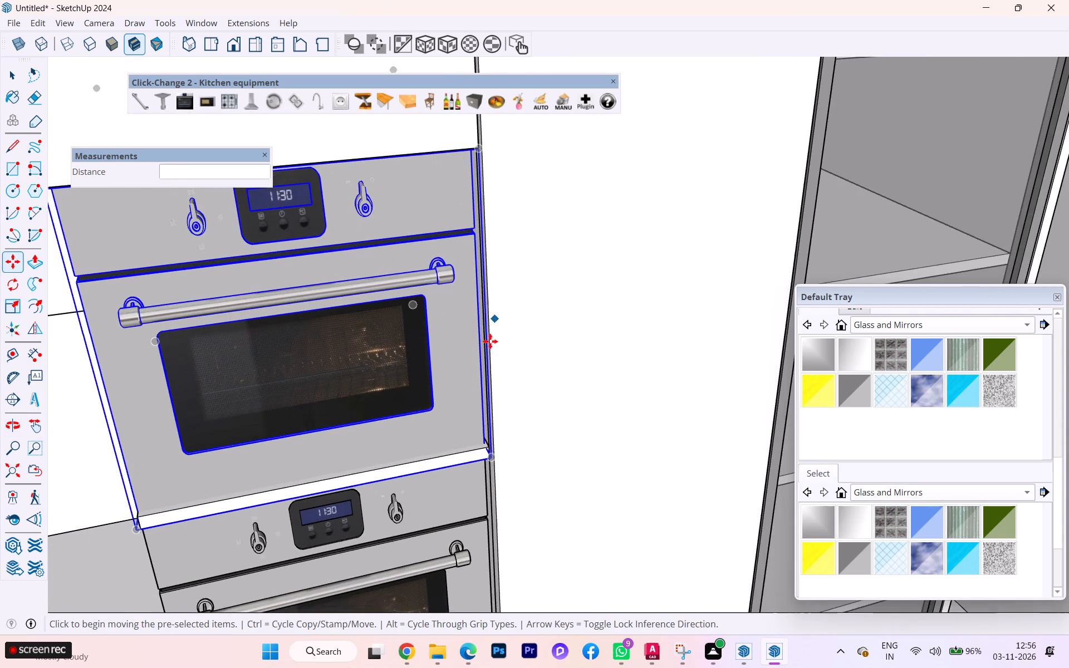
{"action": "scroll", "coordinate": [489, 347], "scroll_direction": "up", "scroll_amount": 2}
{"action": "scroll", "coordinate": [489, 348], "scroll_direction": "down", "scroll_amount": 3}
{"action": "middle_click_drag", "start_coordinate": [184, 242], "coordinate": [489, 136]}
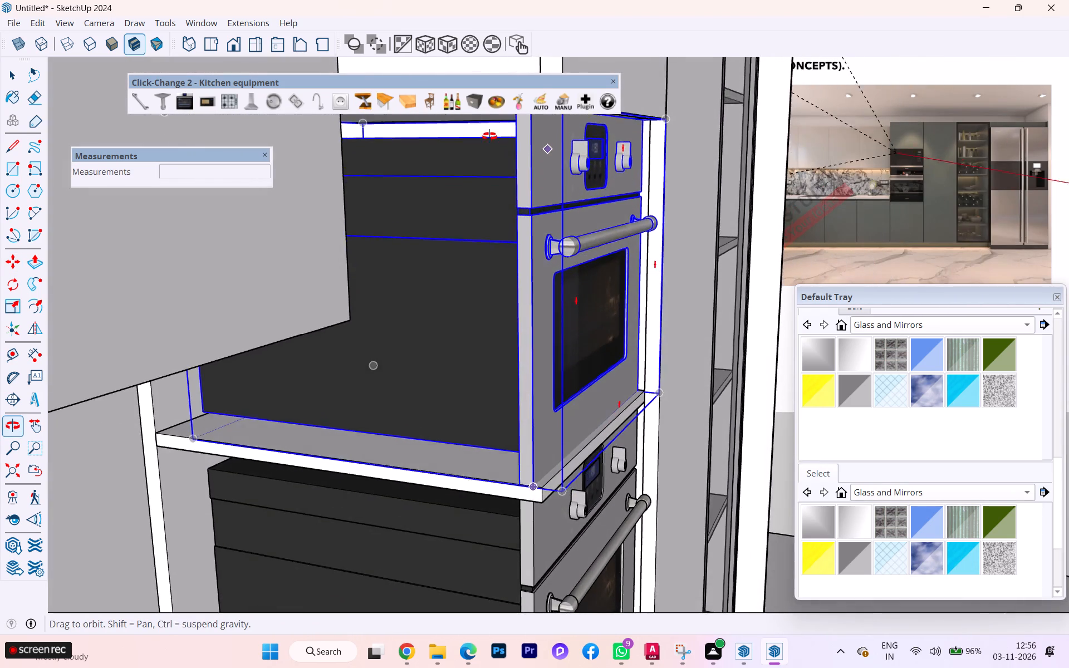
{"action": "middle_click_drag", "start_coordinate": [489, 136], "coordinate": [491, 136]}
{"action": "scroll", "coordinate": [484, 275], "scroll_direction": "down", "scroll_amount": 5}
{"action": "scroll", "coordinate": [502, 374], "scroll_direction": "up", "scroll_amount": 1}
{"action": "scroll", "coordinate": [502, 375], "scroll_direction": "down", "scroll_amount": 4}
{"action": "scroll", "coordinate": [543, 174], "scroll_direction": "up", "scroll_amount": 1}
{"action": "scroll", "coordinate": [543, 174], "scroll_direction": "down", "scroll_amount": 2}
{"action": "scroll", "coordinate": [543, 174], "scroll_direction": "up", "scroll_amount": 2}
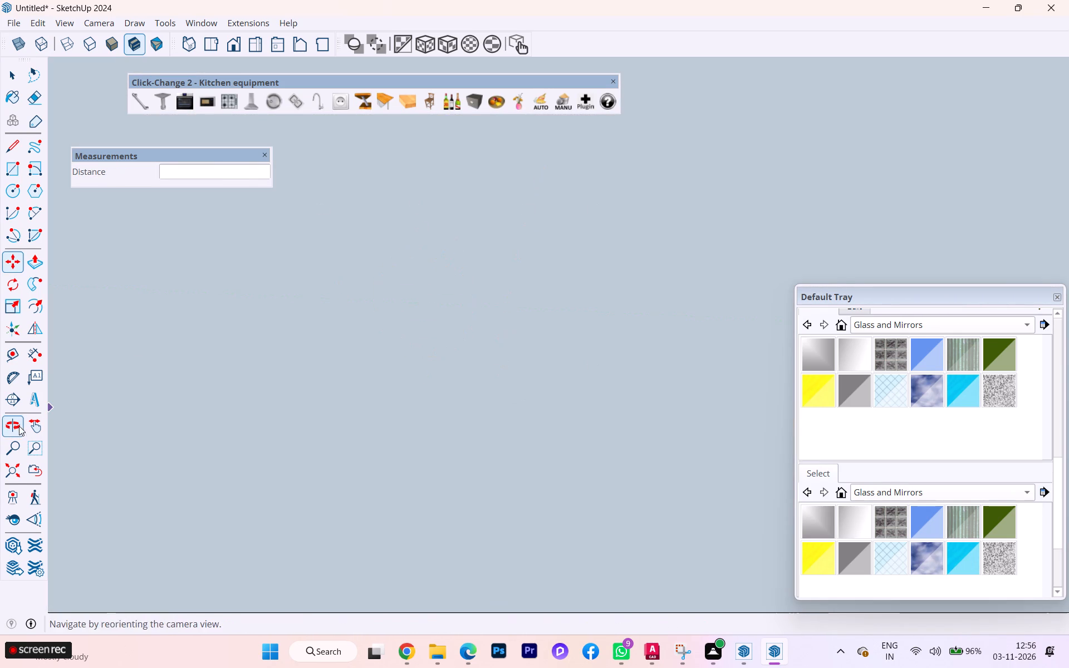
Bring the whole model back into view and review the stacked ovens within the full kitchen run.
{"action": "left_click", "coordinate": [6, 461]}
{"action": "scroll", "coordinate": [404, 379], "scroll_direction": "down", "scroll_amount": 2}
{"action": "scroll", "coordinate": [317, 416], "scroll_direction": "up", "scroll_amount": 1}
{"action": "scroll", "coordinate": [35, 439], "scroll_direction": "down", "scroll_amount": 6}
{"action": "scroll", "coordinate": [246, 442], "scroll_direction": "up", "scroll_amount": 2}
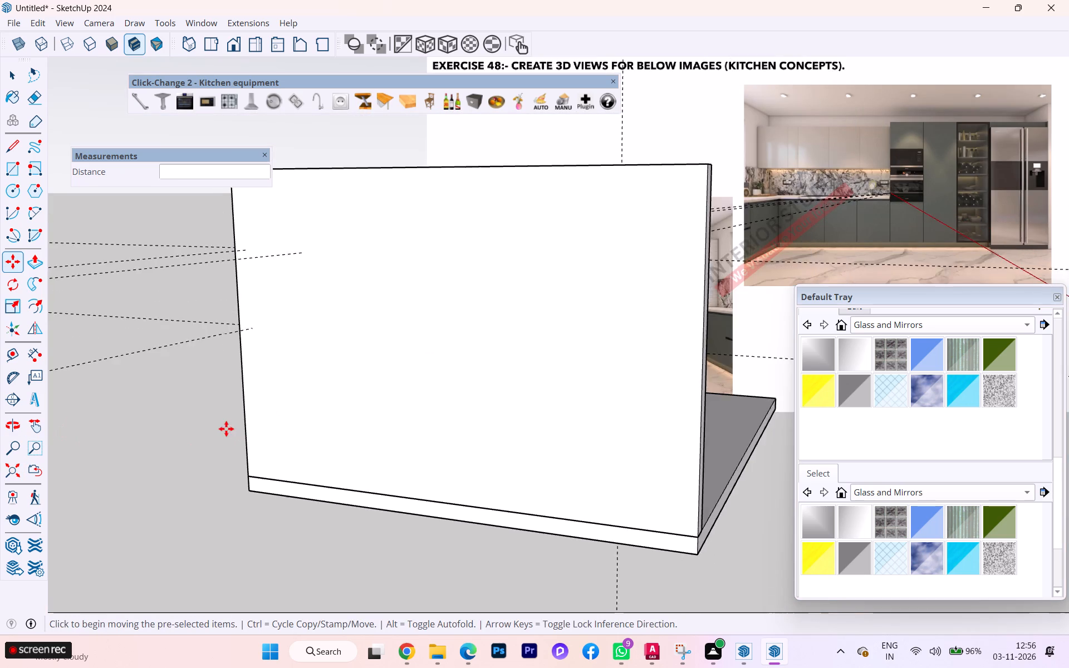
{"action": "scroll", "coordinate": [226, 428], "scroll_direction": "down", "scroll_amount": 1}
{"action": "scroll", "coordinate": [226, 428], "scroll_direction": "up", "scroll_amount": 5}
{"action": "scroll", "coordinate": [226, 428], "scroll_direction": "down", "scroll_amount": 5}
{"action": "scroll", "coordinate": [226, 428], "scroll_direction": "up", "scroll_amount": 1}
{"action": "scroll", "coordinate": [226, 428], "scroll_direction": "down", "scroll_amount": 1}
{"action": "middle_click_drag", "start_coordinate": [443, 394], "coordinate": [97, 420]}
{"action": "scroll", "coordinate": [508, 211], "scroll_direction": "up", "scroll_amount": 2}
{"action": "scroll", "coordinate": [508, 211], "scroll_direction": "down", "scroll_amount": 1}
{"action": "scroll", "coordinate": [508, 211], "scroll_direction": "up", "scroll_amount": 9}
{"action": "scroll", "coordinate": [506, 248], "scroll_direction": "down", "scroll_amount": 1}
{"action": "scroll", "coordinate": [506, 248], "scroll_direction": "up", "scroll_amount": 3}
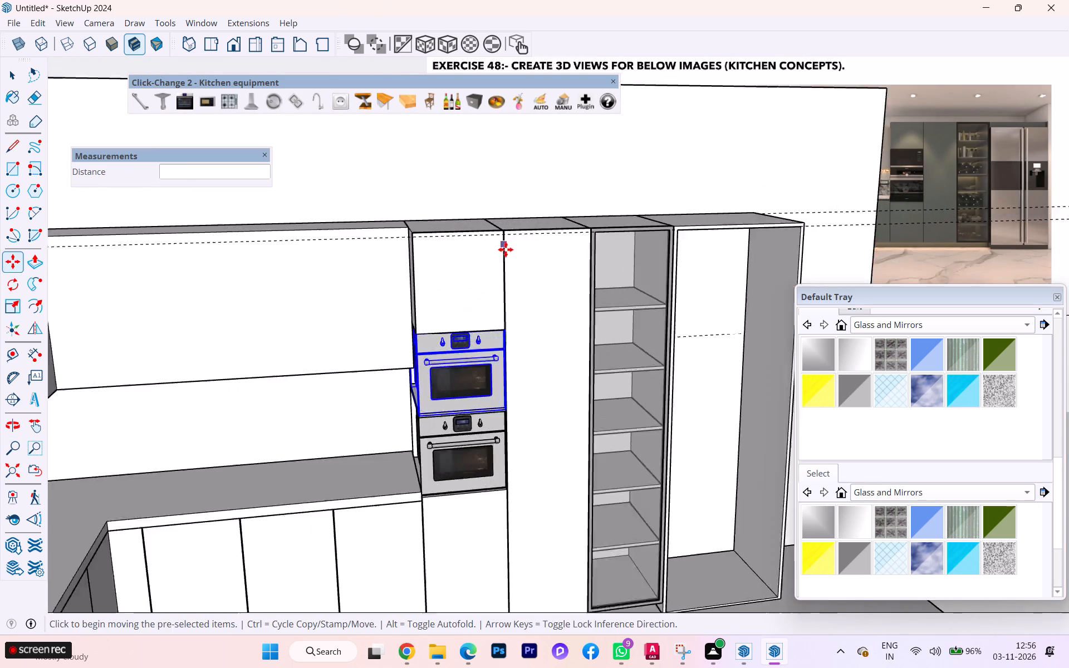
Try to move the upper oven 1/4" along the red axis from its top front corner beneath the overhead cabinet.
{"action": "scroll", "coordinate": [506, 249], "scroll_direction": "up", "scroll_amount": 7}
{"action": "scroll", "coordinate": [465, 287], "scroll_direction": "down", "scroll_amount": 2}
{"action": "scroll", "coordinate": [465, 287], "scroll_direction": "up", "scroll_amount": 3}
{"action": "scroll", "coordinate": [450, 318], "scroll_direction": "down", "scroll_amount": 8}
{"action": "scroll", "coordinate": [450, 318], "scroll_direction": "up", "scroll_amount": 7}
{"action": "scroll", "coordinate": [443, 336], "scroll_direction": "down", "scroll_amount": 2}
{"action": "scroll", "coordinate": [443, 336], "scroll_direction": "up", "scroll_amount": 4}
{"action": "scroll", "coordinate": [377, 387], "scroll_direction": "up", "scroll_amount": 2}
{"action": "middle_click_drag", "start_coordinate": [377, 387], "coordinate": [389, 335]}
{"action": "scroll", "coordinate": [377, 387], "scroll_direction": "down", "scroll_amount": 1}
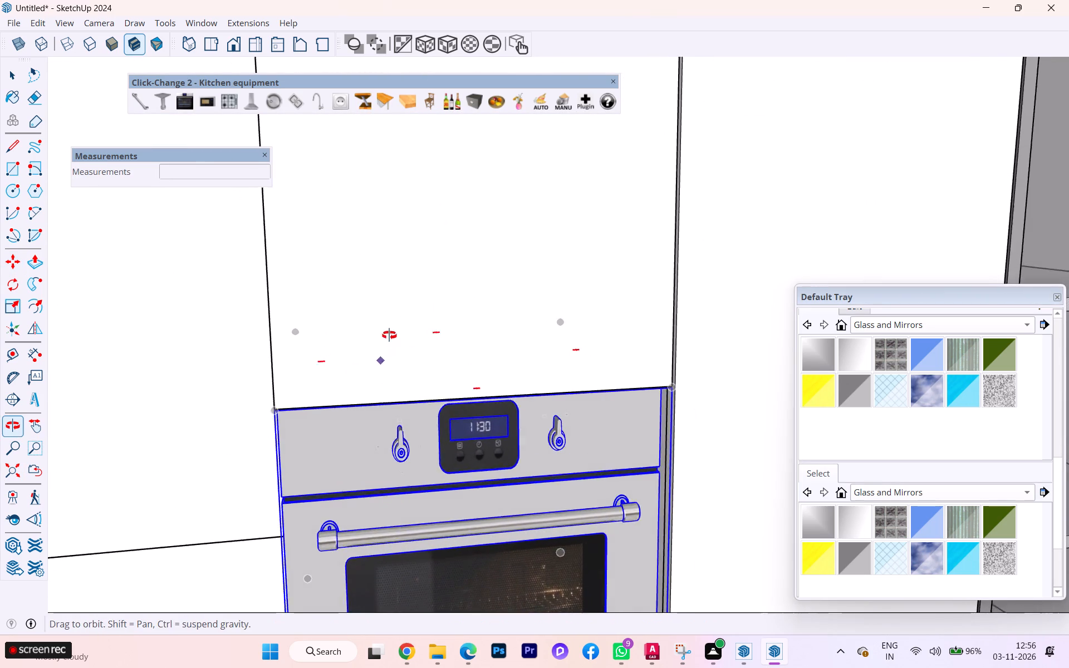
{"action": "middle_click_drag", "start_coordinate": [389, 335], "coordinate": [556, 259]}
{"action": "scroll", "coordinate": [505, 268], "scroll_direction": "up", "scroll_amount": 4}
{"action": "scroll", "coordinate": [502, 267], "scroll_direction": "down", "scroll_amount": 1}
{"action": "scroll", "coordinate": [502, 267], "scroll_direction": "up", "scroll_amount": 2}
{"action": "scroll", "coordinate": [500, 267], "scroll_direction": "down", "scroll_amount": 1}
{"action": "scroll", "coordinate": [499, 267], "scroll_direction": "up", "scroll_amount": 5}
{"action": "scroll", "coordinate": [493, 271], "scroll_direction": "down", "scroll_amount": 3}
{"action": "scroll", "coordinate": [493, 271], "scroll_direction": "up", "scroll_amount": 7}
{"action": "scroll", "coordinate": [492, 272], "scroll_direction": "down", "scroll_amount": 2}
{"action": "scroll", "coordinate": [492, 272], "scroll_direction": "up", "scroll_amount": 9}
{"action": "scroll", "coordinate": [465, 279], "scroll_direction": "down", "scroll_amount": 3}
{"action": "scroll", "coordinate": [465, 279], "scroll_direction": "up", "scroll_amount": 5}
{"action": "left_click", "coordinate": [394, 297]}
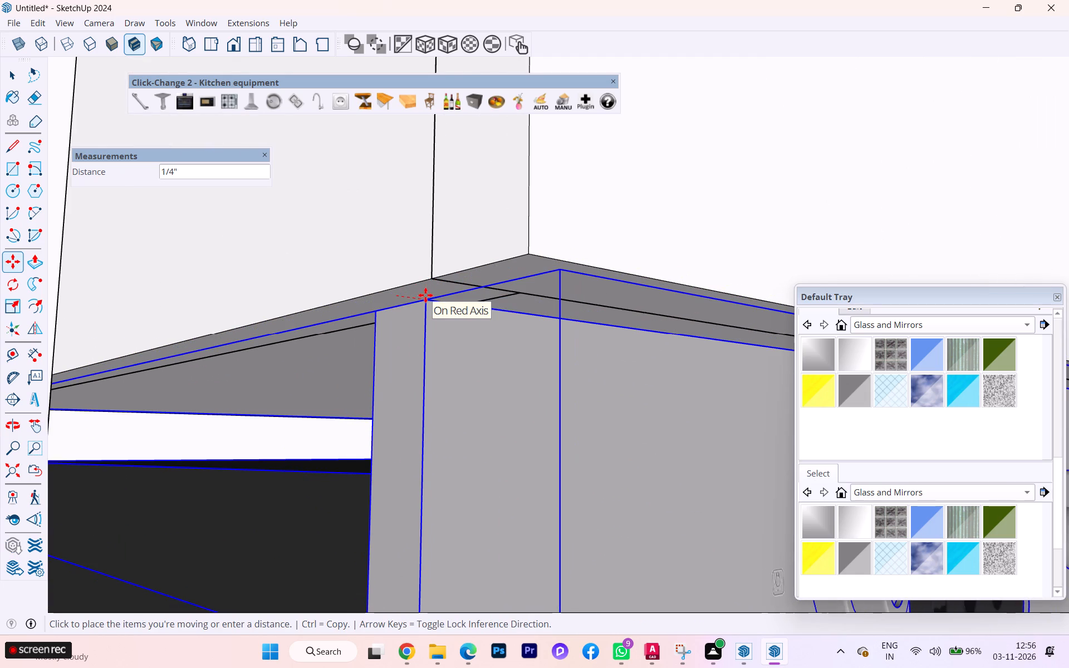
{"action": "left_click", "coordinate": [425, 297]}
Examine the moved upper oven's alignment with the overhead cabinet, the shelf and the lower oven.
{"action": "scroll", "coordinate": [432, 320], "scroll_direction": "down", "scroll_amount": 3}
{"action": "middle_click_drag", "start_coordinate": [429, 337], "coordinate": [300, 451]}
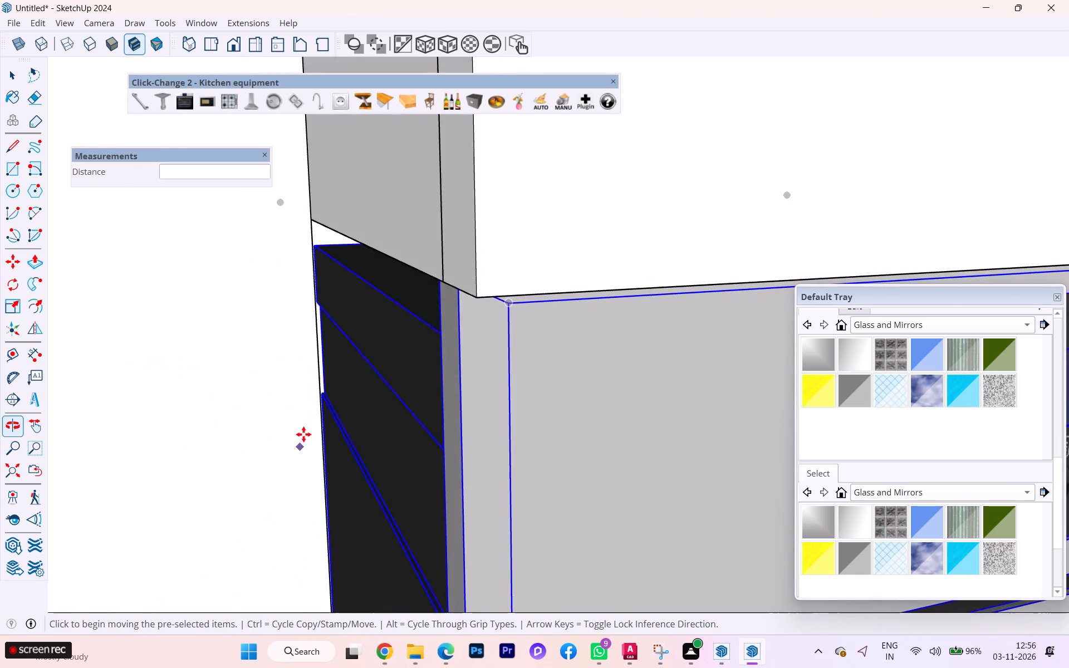
{"action": "scroll", "coordinate": [346, 283], "scroll_direction": "down", "scroll_amount": 4}
{"action": "scroll", "coordinate": [346, 283], "scroll_direction": "up", "scroll_amount": 2}
{"action": "scroll", "coordinate": [346, 283], "scroll_direction": "down", "scroll_amount": 4}
{"action": "scroll", "coordinate": [319, 283], "scroll_direction": "up", "scroll_amount": 2}
{"action": "scroll", "coordinate": [319, 283], "scroll_direction": "down", "scroll_amount": 2}
{"action": "scroll", "coordinate": [318, 284], "scroll_direction": "up", "scroll_amount": 1}
{"action": "scroll", "coordinate": [318, 284], "scroll_direction": "down", "scroll_amount": 4}
{"action": "scroll", "coordinate": [334, 303], "scroll_direction": "up", "scroll_amount": 2}
{"action": "scroll", "coordinate": [335, 304], "scroll_direction": "down", "scroll_amount": 3}
{"action": "scroll", "coordinate": [336, 333], "scroll_direction": "up", "scroll_amount": 3}
{"action": "scroll", "coordinate": [336, 341], "scroll_direction": "down", "scroll_amount": 2}
{"action": "scroll", "coordinate": [361, 378], "scroll_direction": "down", "scroll_amount": 5}
{"action": "middle_click_drag", "start_coordinate": [480, 431], "coordinate": [418, 401]}
{"action": "scroll", "coordinate": [400, 525], "scroll_direction": "up", "scroll_amount": 10}
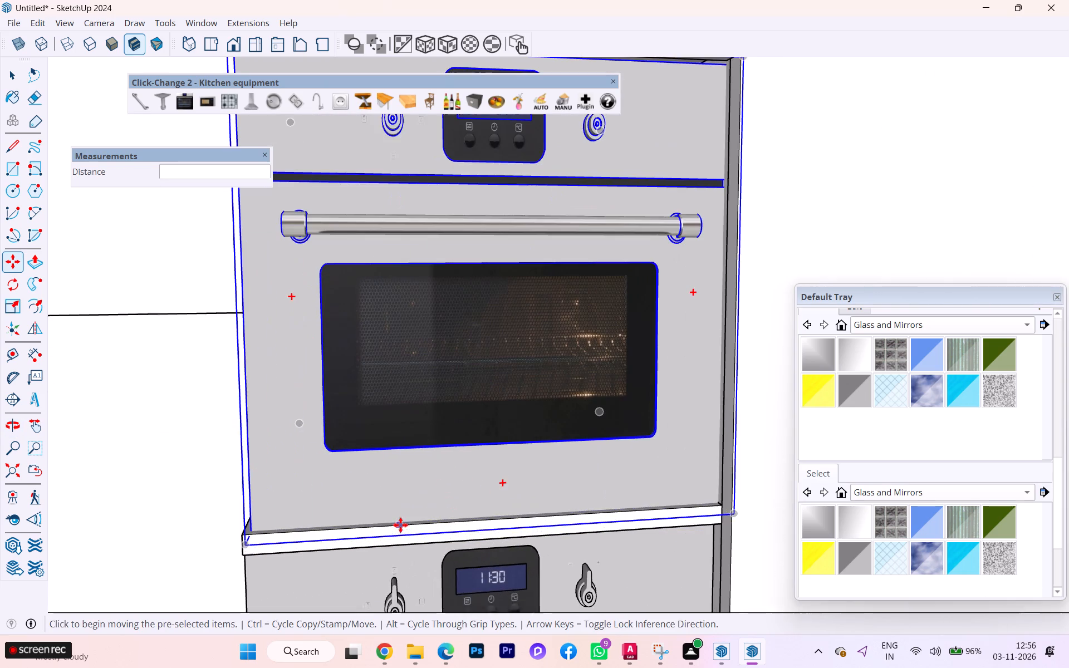
{"action": "scroll", "coordinate": [375, 507], "scroll_direction": "up", "scroll_amount": 1}
{"action": "scroll", "coordinate": [375, 507], "scroll_direction": "down", "scroll_amount": 2}
{"action": "scroll", "coordinate": [375, 507], "scroll_direction": "up", "scroll_amount": 4}
{"action": "middle_click_drag", "start_coordinate": [303, 532], "coordinate": [463, 565]}
{"action": "scroll", "coordinate": [303, 532], "scroll_direction": "down", "scroll_amount": 1}
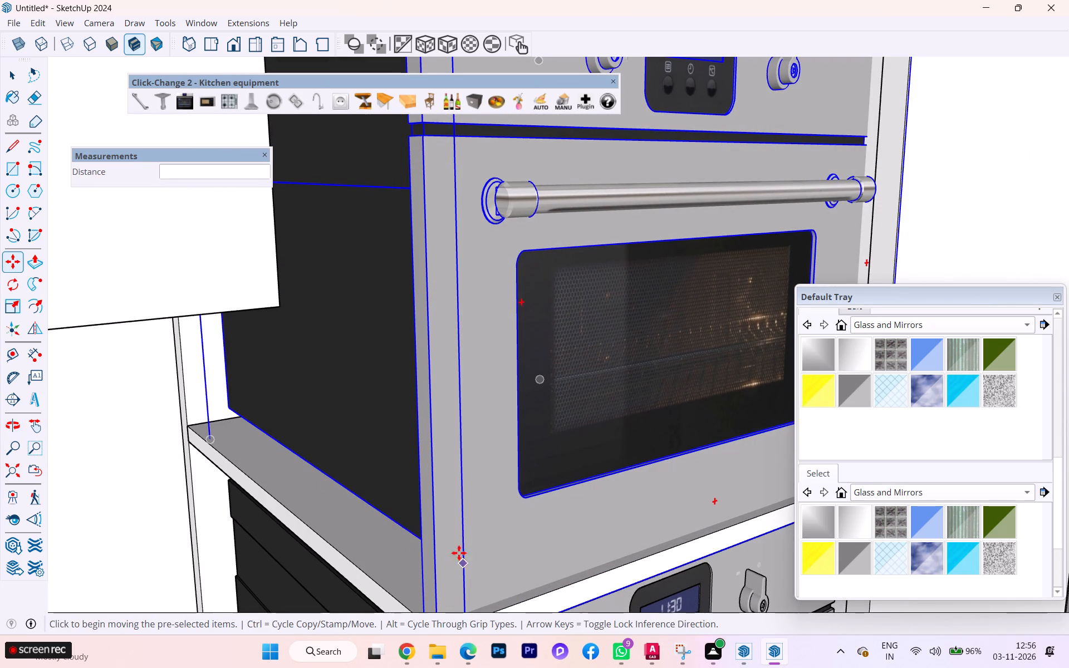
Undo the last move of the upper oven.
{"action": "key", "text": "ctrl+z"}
Move the upper oven about 1/16" to place its bottom front corner on the shelf's top side edge.
{"action": "scroll", "coordinate": [297, 444], "scroll_direction": "down", "scroll_amount": 5}
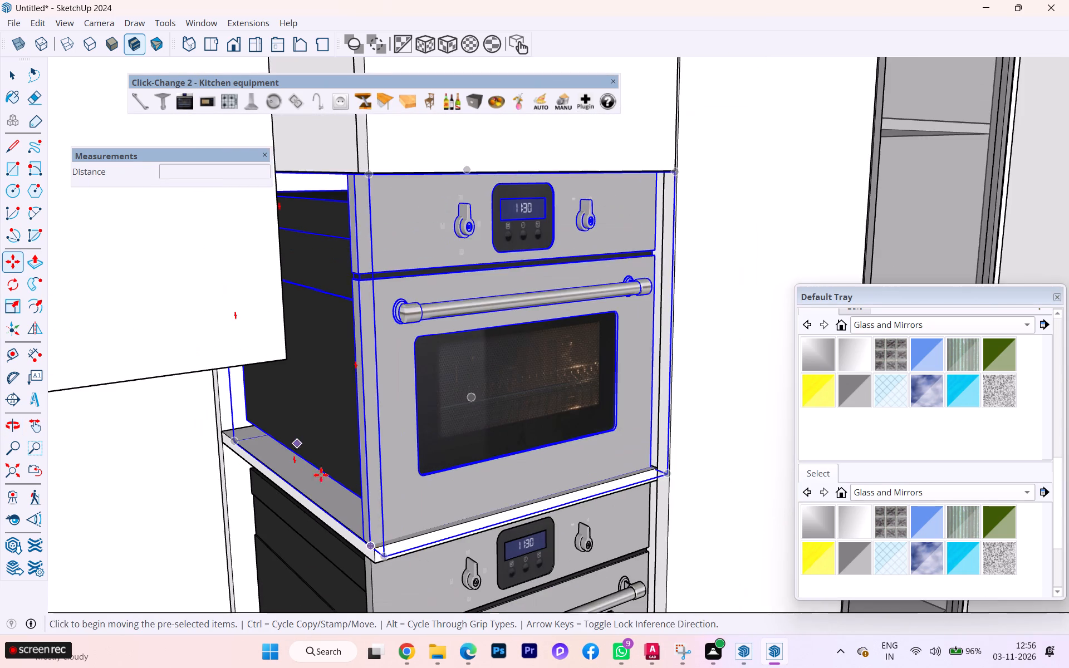
{"action": "scroll", "coordinate": [376, 594], "scroll_direction": "up", "scroll_amount": 3}
{"action": "scroll", "coordinate": [379, 596], "scroll_direction": "down", "scroll_amount": 4}
{"action": "scroll", "coordinate": [379, 596], "scroll_direction": "up", "scroll_amount": 7}
{"action": "scroll", "coordinate": [362, 528], "scroll_direction": "down", "scroll_amount": 1}
{"action": "scroll", "coordinate": [362, 528], "scroll_direction": "up", "scroll_amount": 3}
{"action": "scroll", "coordinate": [379, 563], "scroll_direction": "down", "scroll_amount": 2}
{"action": "scroll", "coordinate": [379, 563], "scroll_direction": "up", "scroll_amount": 12}
{"action": "scroll", "coordinate": [379, 558], "scroll_direction": "down", "scroll_amount": 1}
{"action": "scroll", "coordinate": [379, 558], "scroll_direction": "up", "scroll_amount": 8}
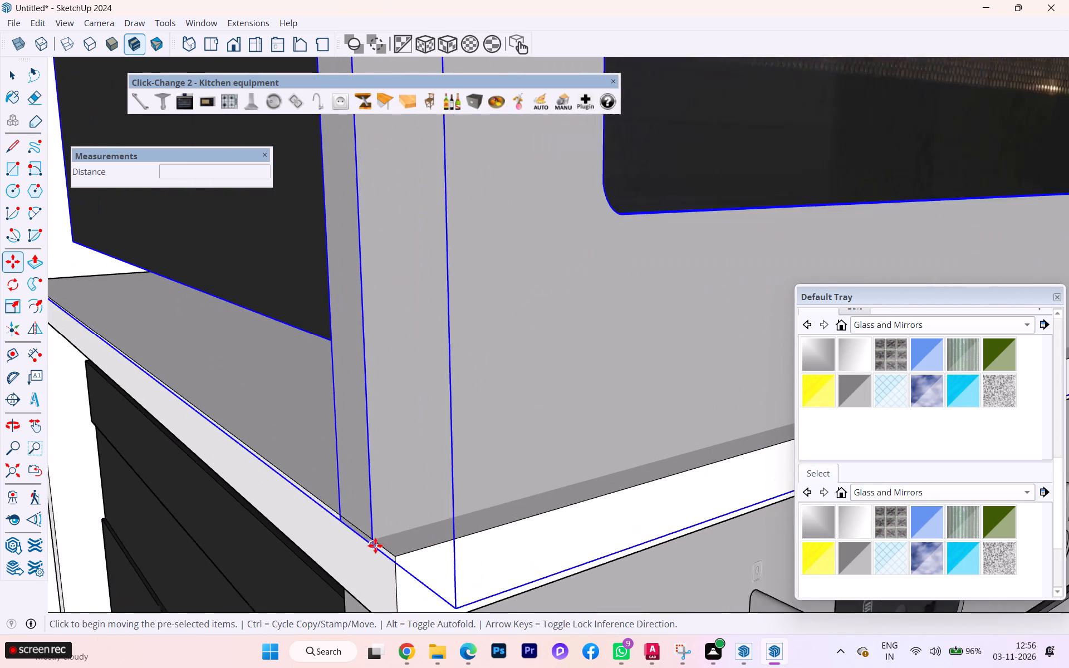
{"action": "scroll", "coordinate": [375, 546], "scroll_direction": "up", "scroll_amount": 5}
{"action": "scroll", "coordinate": [377, 564], "scroll_direction": "down", "scroll_amount": 1}
{"action": "scroll", "coordinate": [377, 564], "scroll_direction": "up", "scroll_amount": 3}
{"action": "left_click", "coordinate": [367, 529]}
{"action": "left_click", "coordinate": [368, 515]}
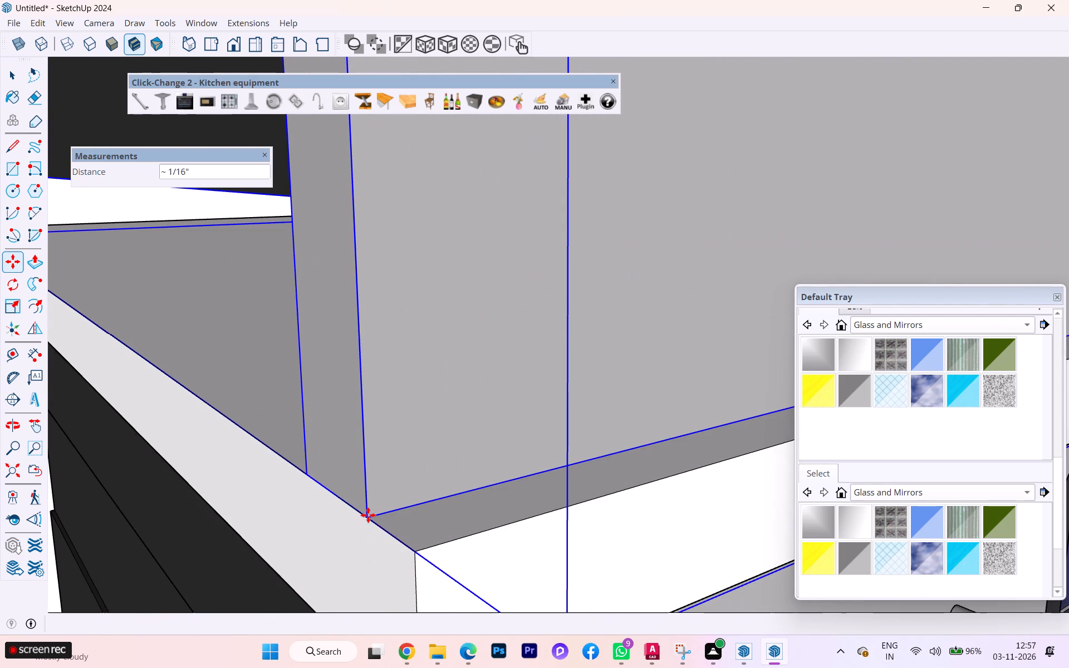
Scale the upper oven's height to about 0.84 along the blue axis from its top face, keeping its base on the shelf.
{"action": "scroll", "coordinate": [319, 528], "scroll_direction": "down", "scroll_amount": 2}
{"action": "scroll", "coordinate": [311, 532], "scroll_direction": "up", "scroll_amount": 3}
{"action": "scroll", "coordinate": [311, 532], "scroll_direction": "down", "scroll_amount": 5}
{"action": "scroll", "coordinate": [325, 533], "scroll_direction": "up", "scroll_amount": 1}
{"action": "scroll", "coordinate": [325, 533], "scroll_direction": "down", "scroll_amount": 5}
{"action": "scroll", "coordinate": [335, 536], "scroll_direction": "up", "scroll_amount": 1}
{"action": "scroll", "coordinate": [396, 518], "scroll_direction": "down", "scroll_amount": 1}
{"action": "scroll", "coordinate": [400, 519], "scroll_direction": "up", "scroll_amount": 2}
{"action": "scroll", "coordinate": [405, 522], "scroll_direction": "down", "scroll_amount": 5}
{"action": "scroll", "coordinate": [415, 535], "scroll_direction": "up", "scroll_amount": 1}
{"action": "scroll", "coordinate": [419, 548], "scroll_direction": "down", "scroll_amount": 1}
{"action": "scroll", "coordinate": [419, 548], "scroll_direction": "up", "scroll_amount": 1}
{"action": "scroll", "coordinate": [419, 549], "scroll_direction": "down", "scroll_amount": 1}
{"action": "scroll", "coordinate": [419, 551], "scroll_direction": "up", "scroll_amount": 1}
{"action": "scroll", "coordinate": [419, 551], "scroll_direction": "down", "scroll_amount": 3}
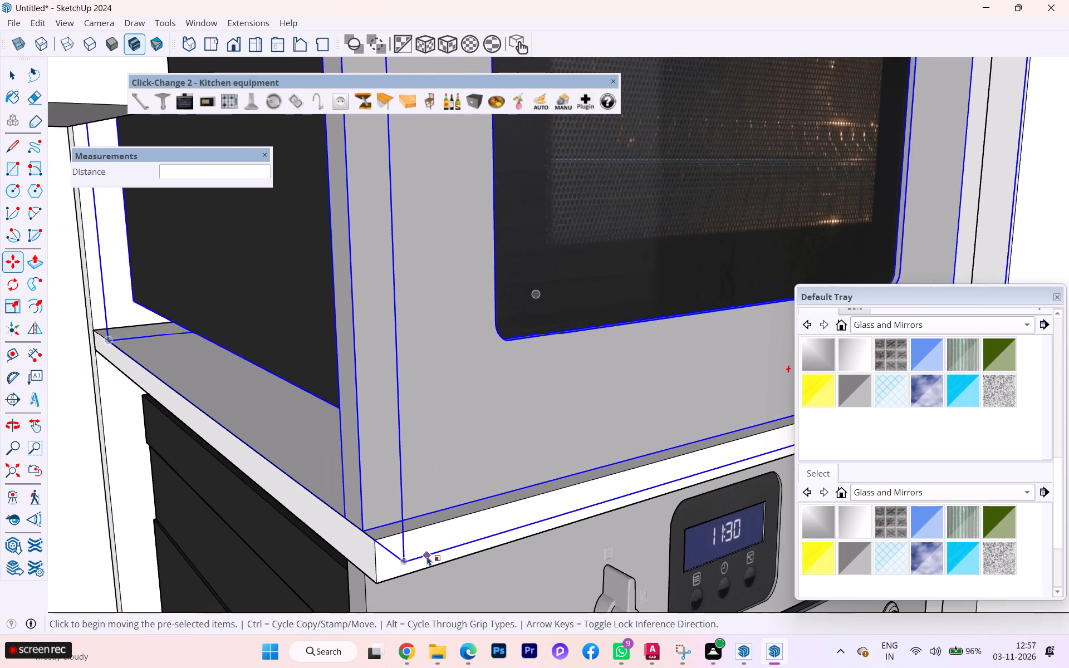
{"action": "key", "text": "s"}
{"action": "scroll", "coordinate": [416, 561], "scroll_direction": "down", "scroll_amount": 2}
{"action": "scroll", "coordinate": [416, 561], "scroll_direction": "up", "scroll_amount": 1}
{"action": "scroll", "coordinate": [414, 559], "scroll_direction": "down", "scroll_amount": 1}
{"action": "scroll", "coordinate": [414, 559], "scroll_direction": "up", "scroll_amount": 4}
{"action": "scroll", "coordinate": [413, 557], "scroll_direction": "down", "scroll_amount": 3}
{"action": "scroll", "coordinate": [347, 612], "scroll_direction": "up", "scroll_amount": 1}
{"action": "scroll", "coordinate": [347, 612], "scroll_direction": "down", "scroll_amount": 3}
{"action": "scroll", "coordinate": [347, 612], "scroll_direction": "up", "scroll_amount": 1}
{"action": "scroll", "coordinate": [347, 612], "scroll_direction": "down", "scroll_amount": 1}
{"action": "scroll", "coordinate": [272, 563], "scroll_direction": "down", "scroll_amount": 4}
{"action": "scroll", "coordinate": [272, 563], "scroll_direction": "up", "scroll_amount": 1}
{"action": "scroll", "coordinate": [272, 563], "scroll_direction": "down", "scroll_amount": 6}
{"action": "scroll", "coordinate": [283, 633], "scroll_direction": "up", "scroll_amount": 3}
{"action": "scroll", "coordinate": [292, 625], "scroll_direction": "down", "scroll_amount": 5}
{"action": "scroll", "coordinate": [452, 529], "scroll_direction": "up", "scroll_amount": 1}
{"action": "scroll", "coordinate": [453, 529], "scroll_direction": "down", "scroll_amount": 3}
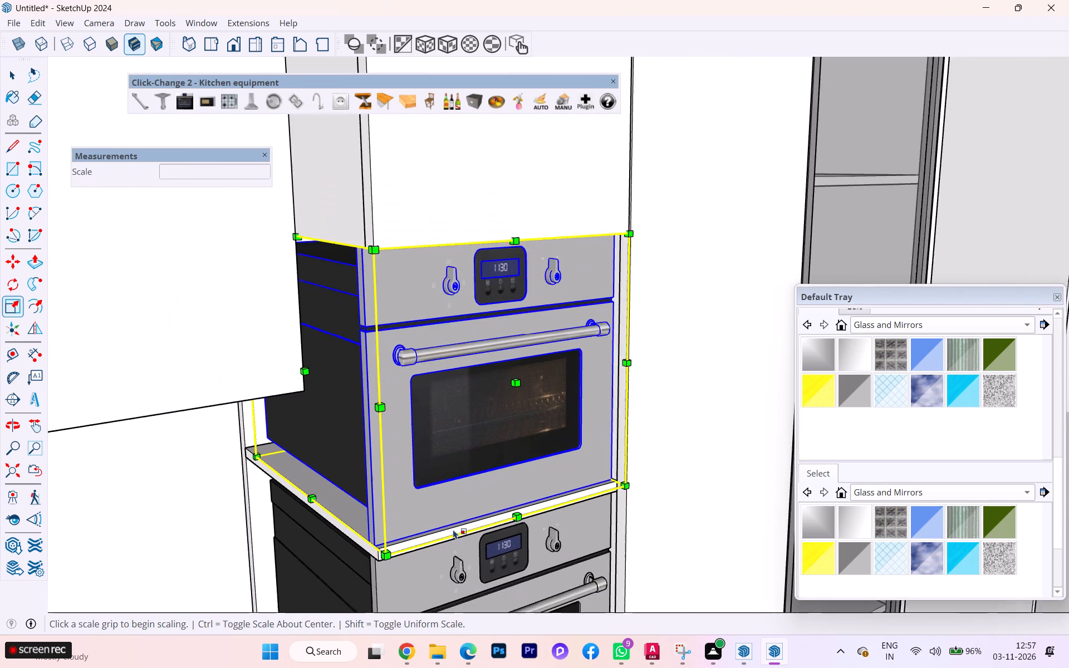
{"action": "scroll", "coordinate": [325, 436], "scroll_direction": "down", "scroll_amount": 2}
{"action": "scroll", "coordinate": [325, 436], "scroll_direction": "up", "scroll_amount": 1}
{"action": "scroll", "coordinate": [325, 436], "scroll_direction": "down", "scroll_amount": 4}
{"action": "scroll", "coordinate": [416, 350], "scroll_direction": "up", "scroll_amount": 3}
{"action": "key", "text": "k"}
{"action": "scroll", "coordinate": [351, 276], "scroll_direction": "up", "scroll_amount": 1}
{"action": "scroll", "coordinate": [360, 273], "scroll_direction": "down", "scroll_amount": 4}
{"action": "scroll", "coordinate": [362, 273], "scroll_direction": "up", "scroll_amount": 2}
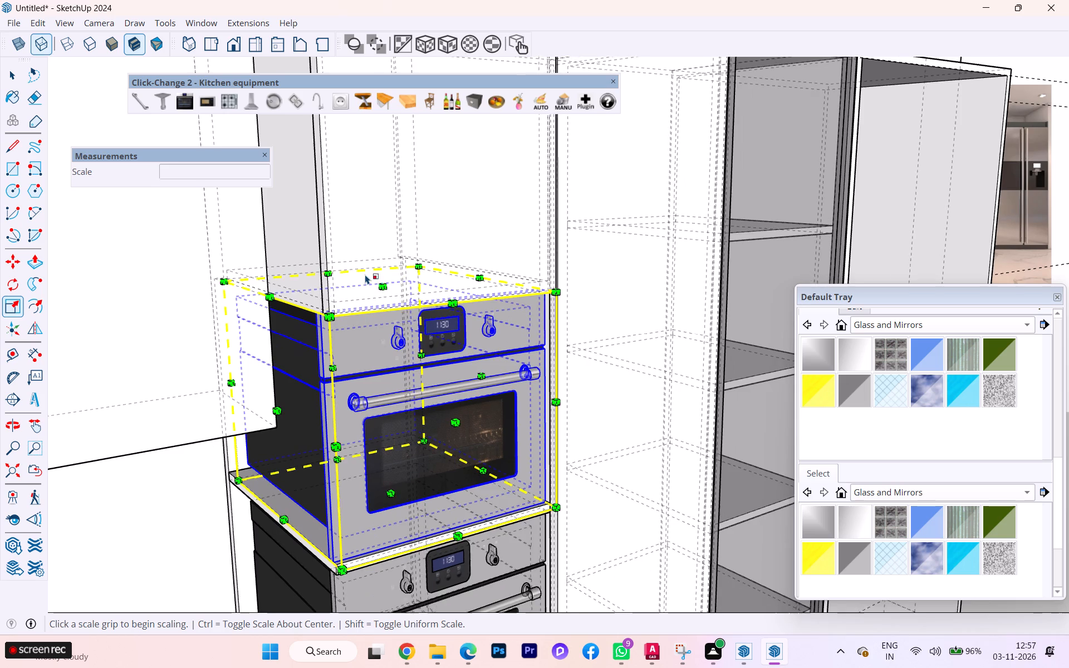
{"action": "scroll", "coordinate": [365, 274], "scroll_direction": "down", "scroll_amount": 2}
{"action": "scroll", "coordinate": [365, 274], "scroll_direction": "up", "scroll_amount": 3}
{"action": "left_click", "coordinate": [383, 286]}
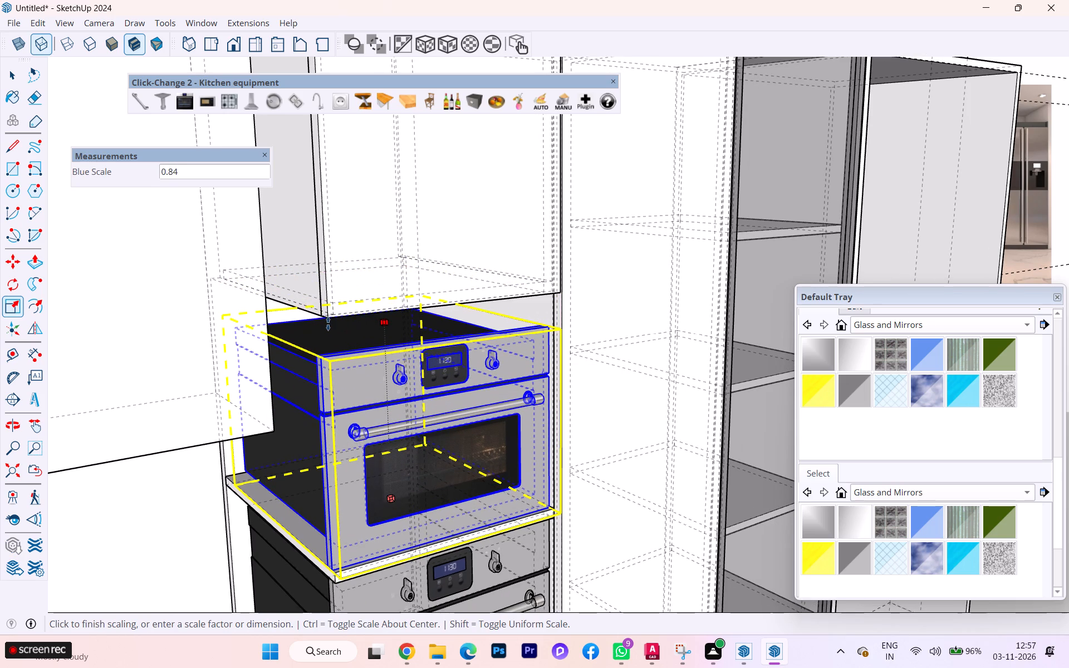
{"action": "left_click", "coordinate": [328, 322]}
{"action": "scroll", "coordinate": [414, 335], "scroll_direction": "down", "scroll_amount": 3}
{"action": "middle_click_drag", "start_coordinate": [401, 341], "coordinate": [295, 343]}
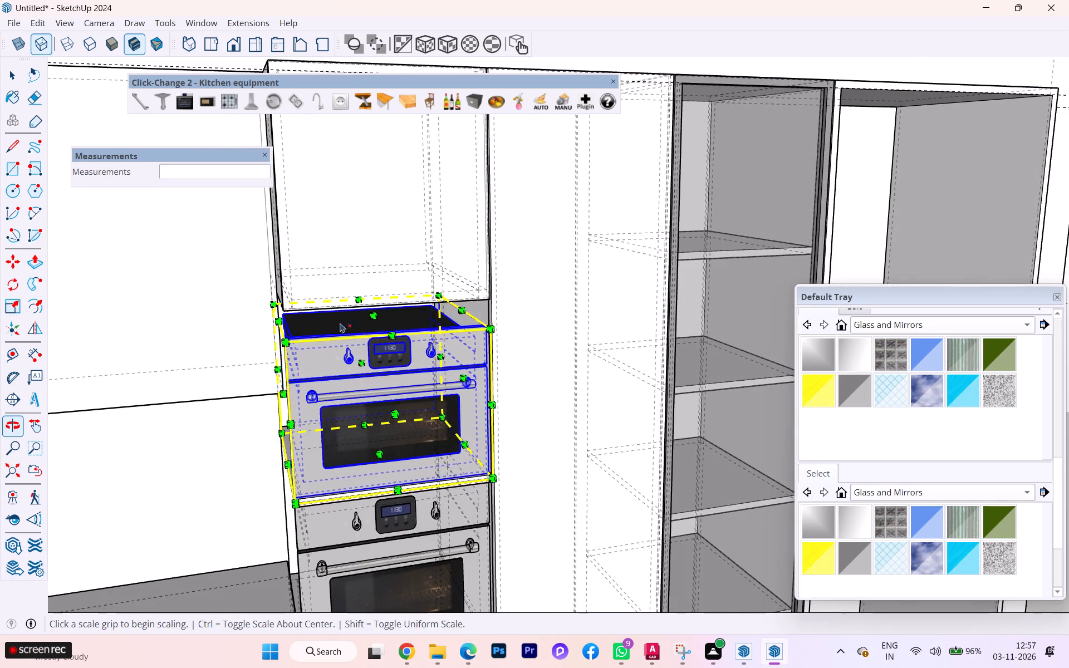
Scale the upper oven's height by about 1.19 along the blue axis to meet the overhead cabinet's underside.
{"action": "scroll", "coordinate": [372, 316], "scroll_direction": "up", "scroll_amount": 4}
{"action": "left_click", "coordinate": [372, 313]}
{"action": "left_click", "coordinate": [372, 301]}
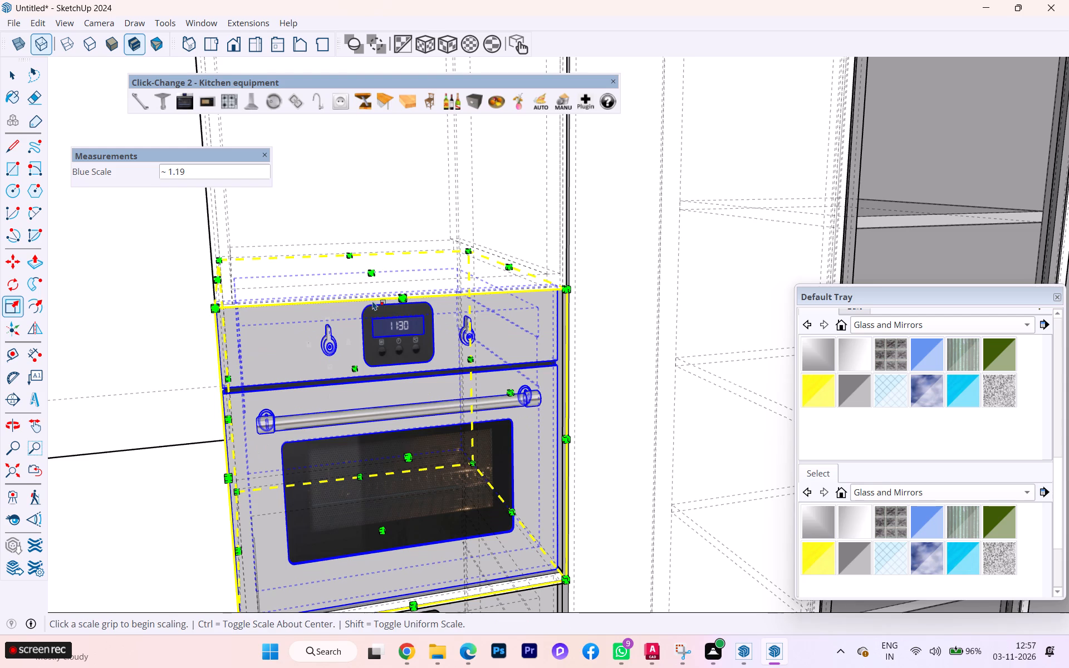
{"action": "scroll", "coordinate": [332, 347], "scroll_direction": "down", "scroll_amount": 2}
{"action": "left_click", "coordinate": [19, 79]}
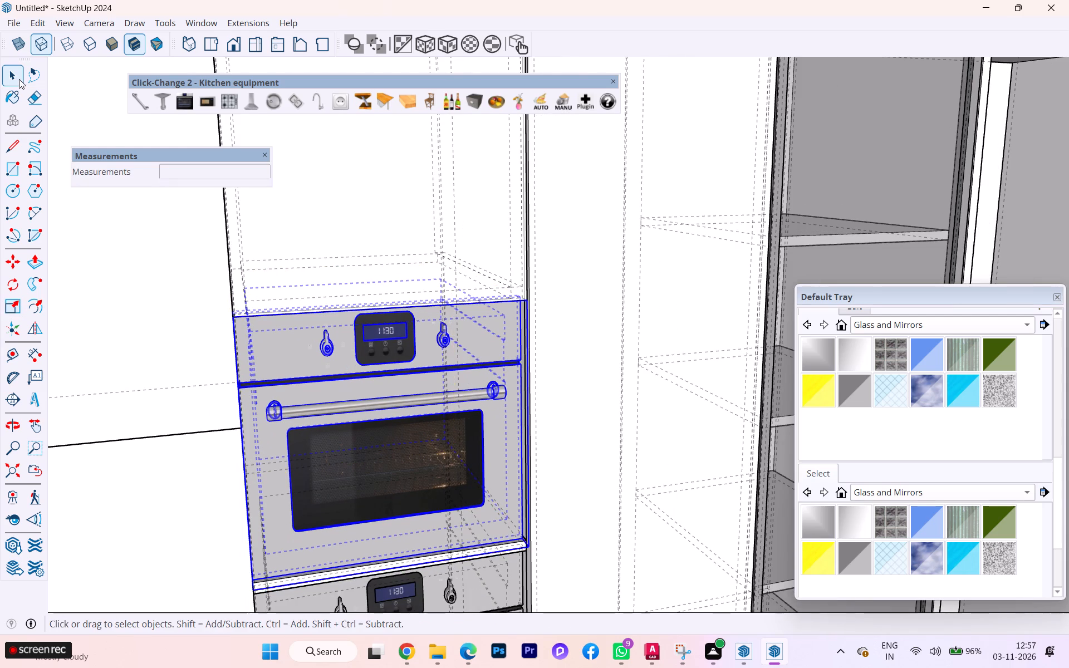
Cycle the upper oven through the Click-Change Oven variants to the large-window model with two round knobs.
{"action": "scroll", "coordinate": [176, 223], "scroll_direction": "down", "scroll_amount": 1}
{"action": "scroll", "coordinate": [179, 230], "scroll_direction": "up", "scroll_amount": 2}
{"action": "scroll", "coordinate": [180, 232], "scroll_direction": "down", "scroll_amount": 5}
{"action": "scroll", "coordinate": [262, 267], "scroll_direction": "up", "scroll_amount": 1}
{"action": "scroll", "coordinate": [262, 267], "scroll_direction": "down", "scroll_amount": 3}
{"action": "scroll", "coordinate": [262, 268], "scroll_direction": "up", "scroll_amount": 2}
{"action": "scroll", "coordinate": [262, 268], "scroll_direction": "down", "scroll_amount": 2}
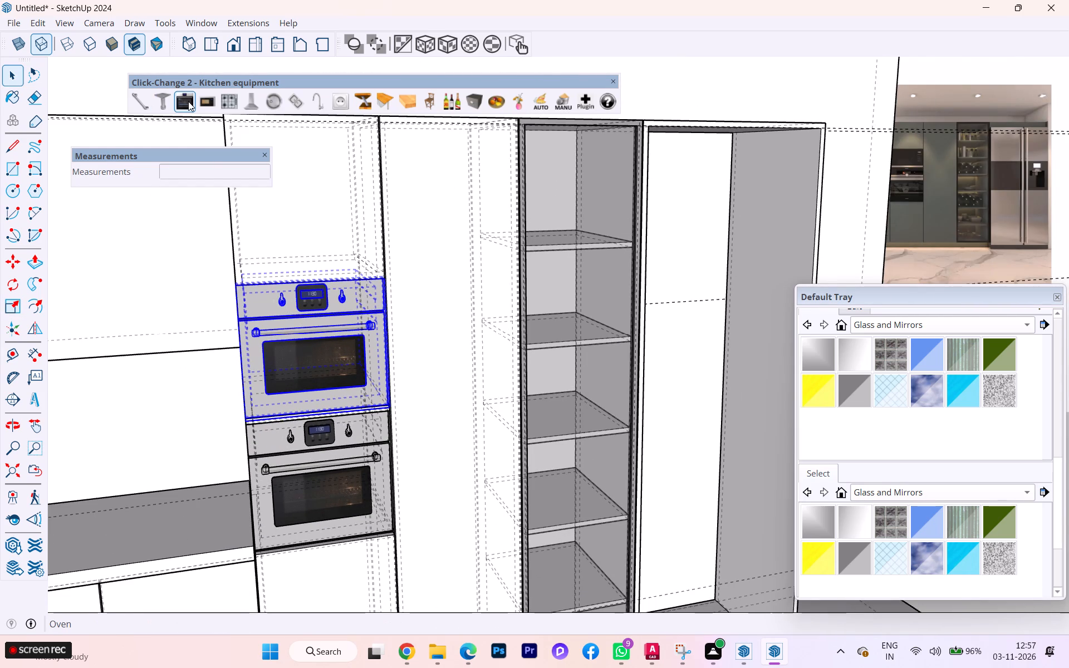
{"action": "left_click", "coordinate": [188, 101]}
{"action": "scroll", "coordinate": [280, 258], "scroll_direction": "up", "scroll_amount": 8}
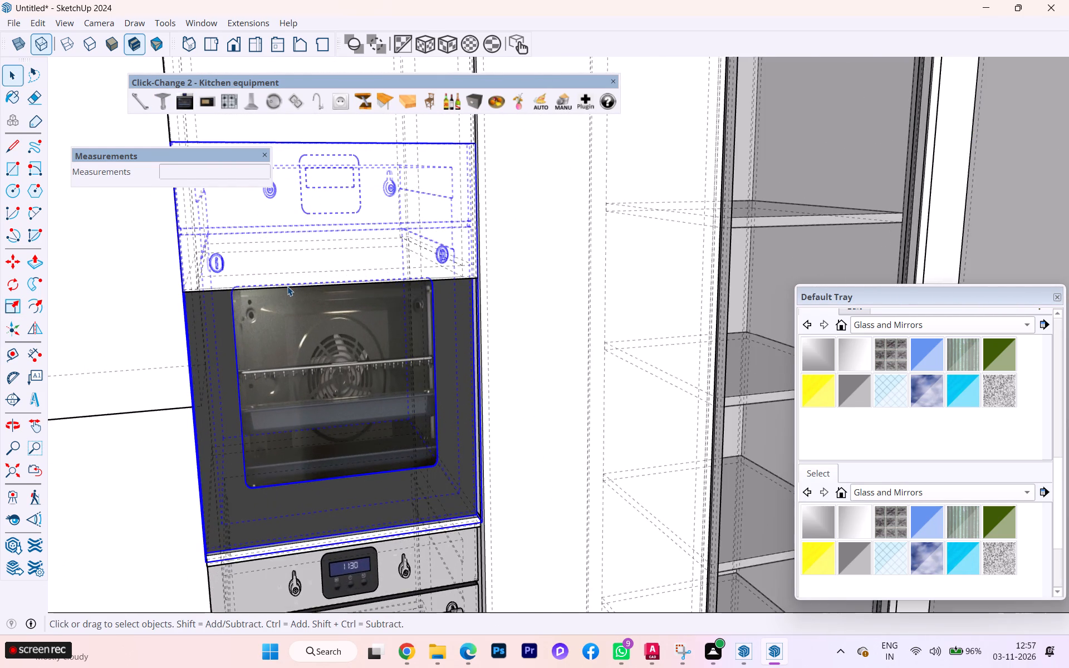
{"action": "scroll", "coordinate": [287, 287], "scroll_direction": "down", "scroll_amount": 2}
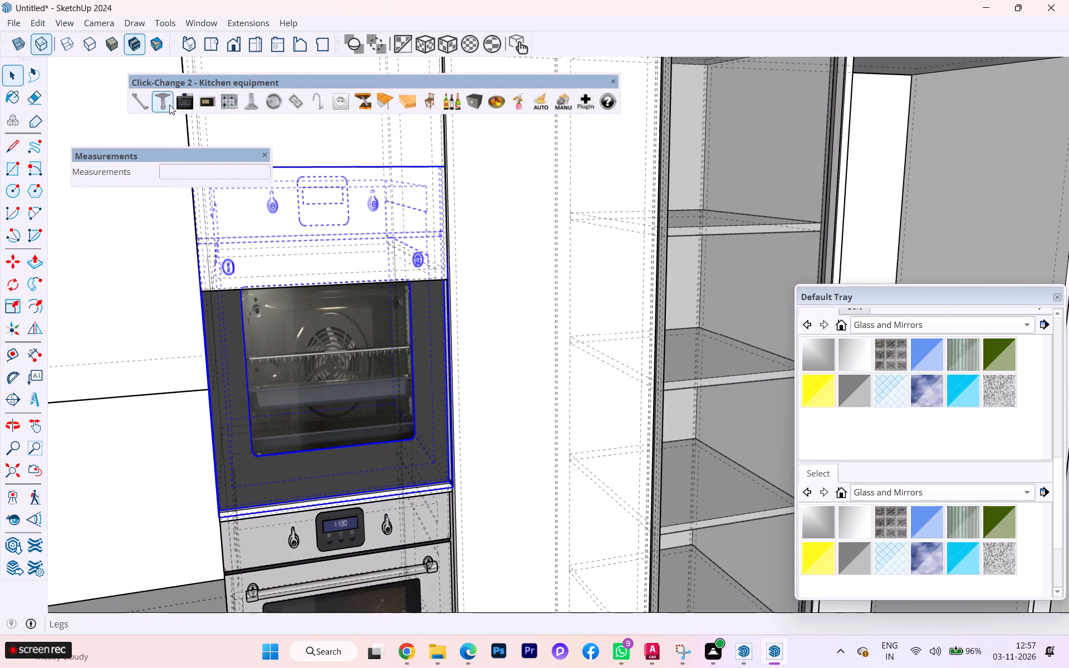
{"action": "left_click", "coordinate": [175, 104]}
{"action": "left_click", "coordinate": [175, 104]}
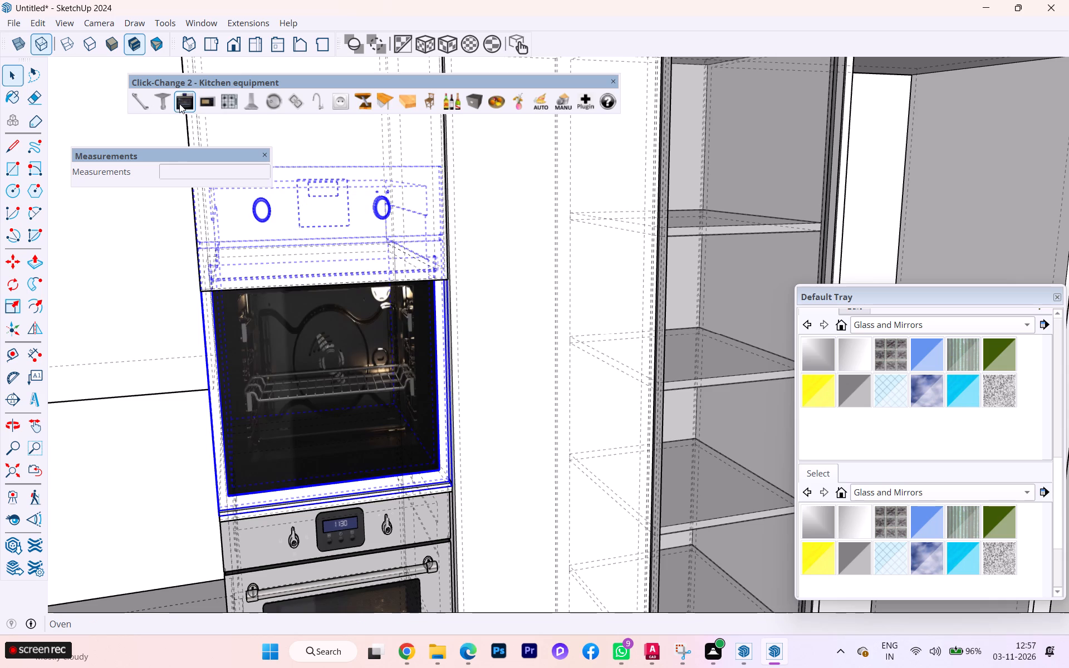
Examine how the replaced upper oven sits between the shelf and the overhead cabinet, with and without hidden edges displayed.
{"action": "scroll", "coordinate": [288, 193], "scroll_direction": "down", "scroll_amount": 8}
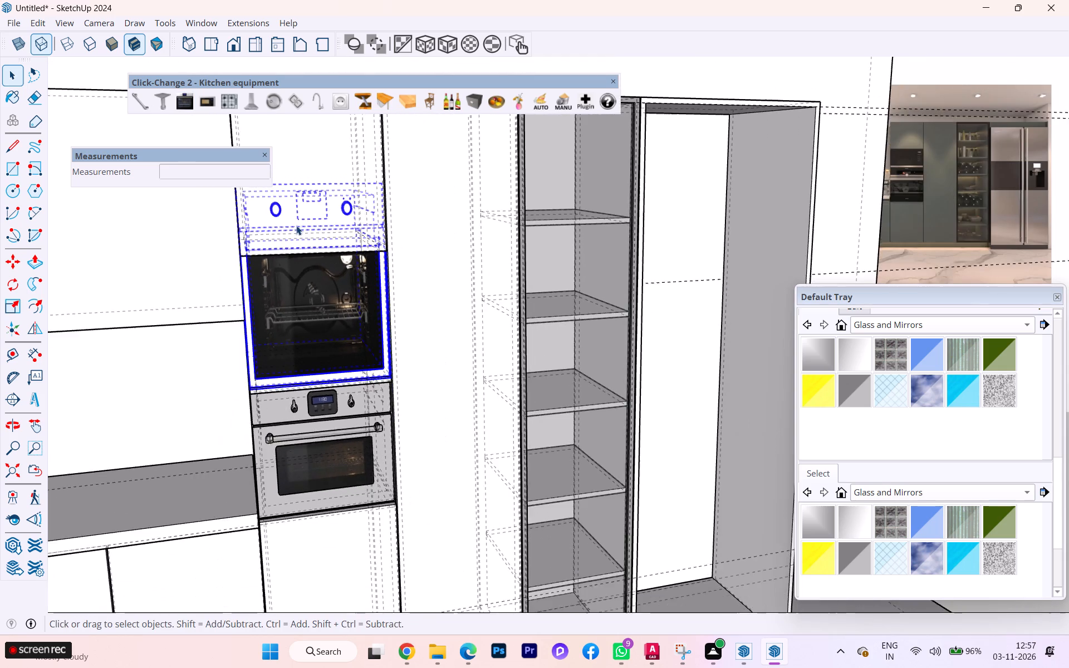
{"action": "middle_click_drag", "start_coordinate": [296, 227], "coordinate": [421, 351]}
{"action": "scroll", "coordinate": [331, 310], "scroll_direction": "down", "scroll_amount": 3}
{"action": "scroll", "coordinate": [325, 307], "scroll_direction": "up", "scroll_amount": 1}
{"action": "scroll", "coordinate": [323, 306], "scroll_direction": "down", "scroll_amount": 2}
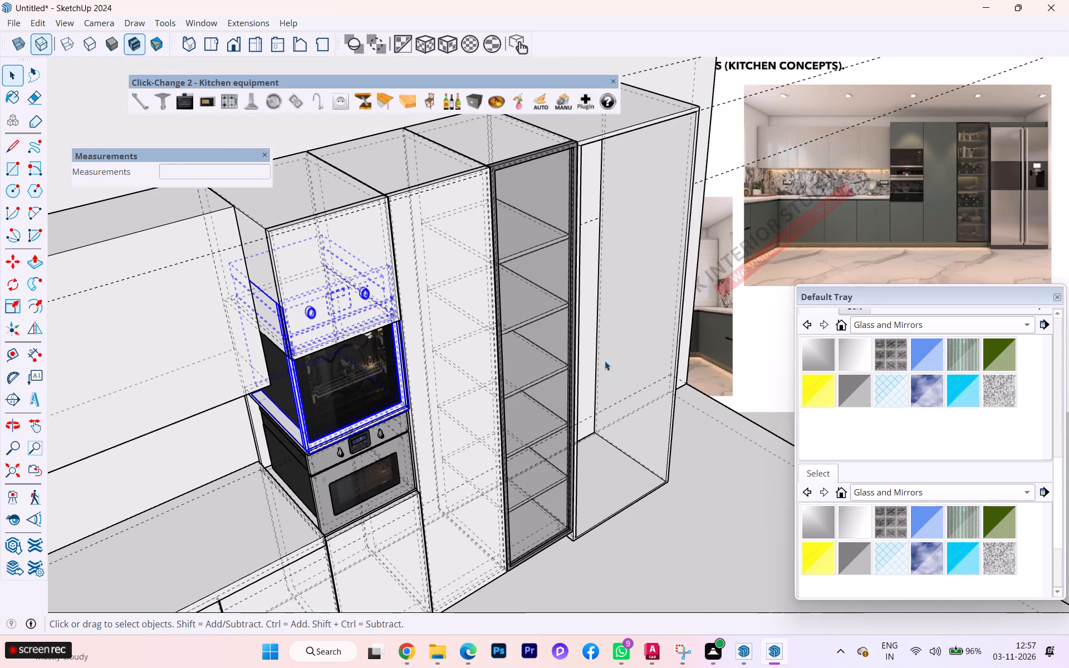
{"action": "left_click", "coordinate": [751, 397]}
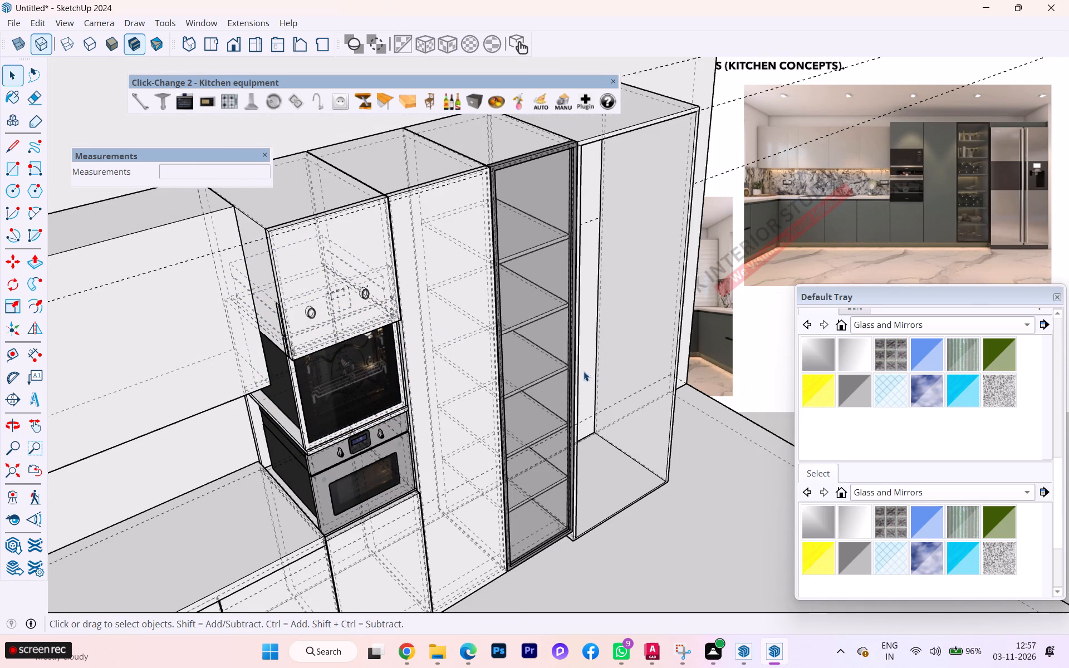
{"action": "key", "text": "k"}
{"action": "scroll", "coordinate": [355, 357], "scroll_direction": "up", "scroll_amount": 9}
{"action": "scroll", "coordinate": [354, 357], "scroll_direction": "down", "scroll_amount": 1}
{"action": "scroll", "coordinate": [353, 357], "scroll_direction": "up", "scroll_amount": 1}
{"action": "scroll", "coordinate": [343, 338], "scroll_direction": "down", "scroll_amount": 1}
{"action": "scroll", "coordinate": [343, 338], "scroll_direction": "up", "scroll_amount": 3}
{"action": "middle_click_drag", "start_coordinate": [343, 338], "coordinate": [300, 218]}
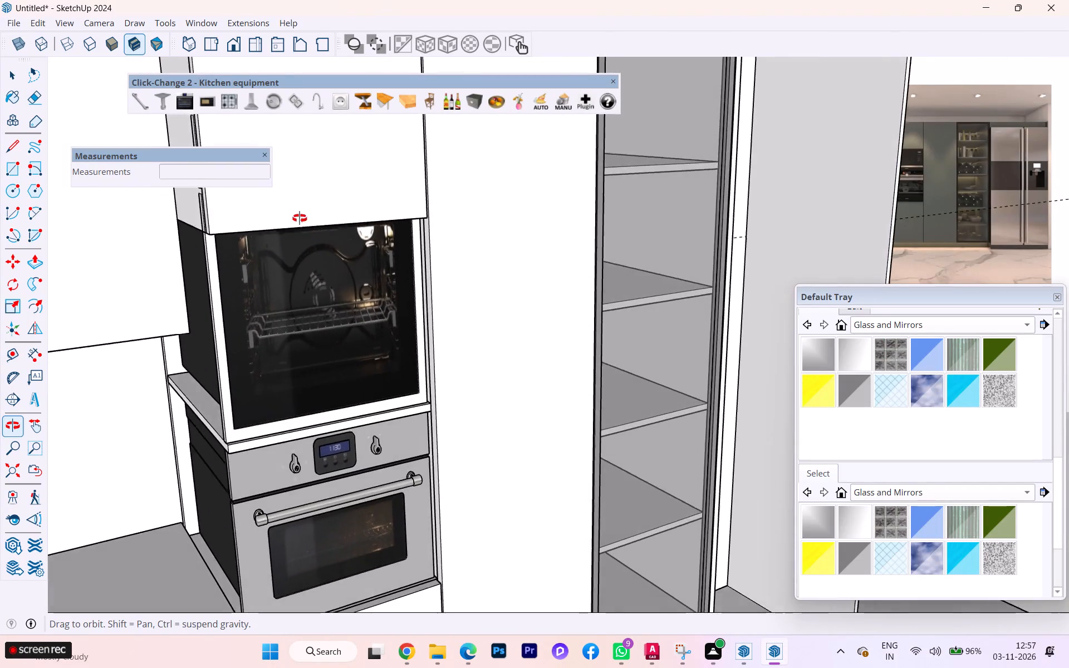
{"action": "middle_click_drag", "start_coordinate": [300, 218], "coordinate": [257, 178]}
{"action": "scroll", "coordinate": [297, 210], "scroll_direction": "down", "scroll_amount": 1}
Scale the replaced upper oven's height to about 0.66 along the blue axis to fit beneath the overhead cabinet.
{"action": "left_click", "coordinate": [278, 259]}
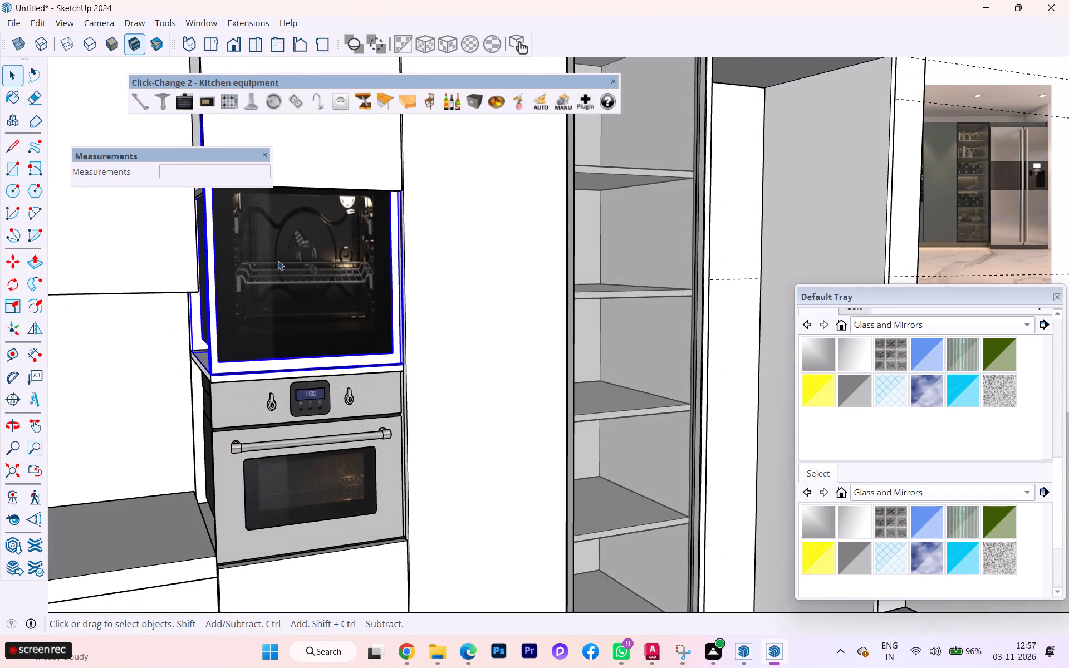
{"action": "scroll", "coordinate": [313, 291], "scroll_direction": "down", "scroll_amount": 1}
{"action": "middle_click_drag", "start_coordinate": [318, 295], "coordinate": [463, 494]}
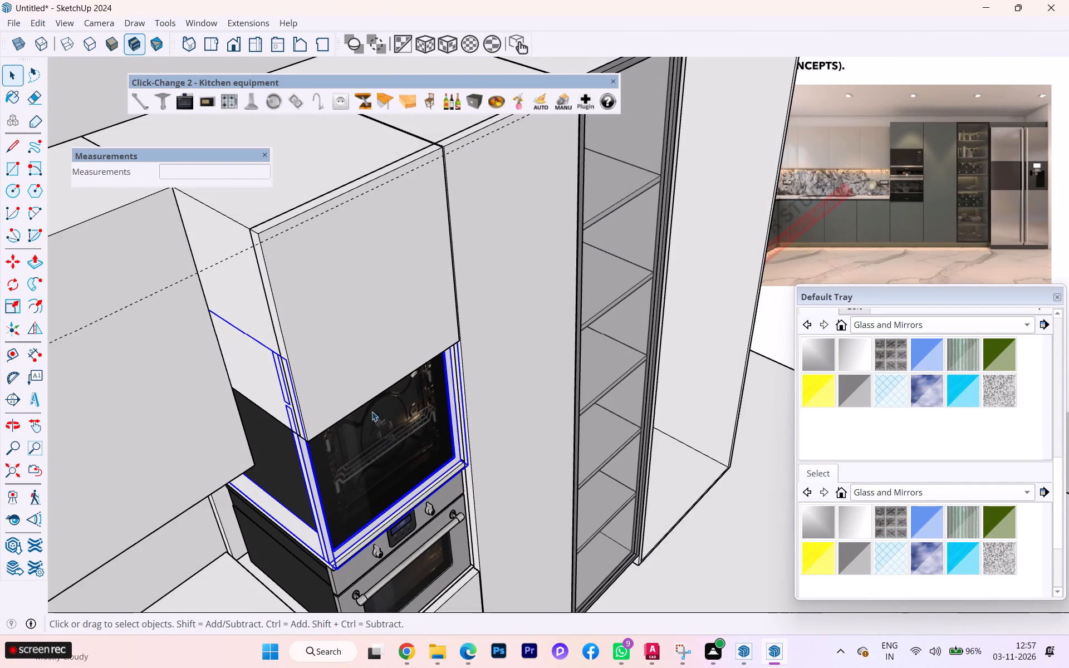
{"action": "key", "text": "k"}
{"action": "scroll", "coordinate": [332, 355], "scroll_direction": "up", "scroll_amount": 3}
{"action": "scroll", "coordinate": [332, 355], "scroll_direction": "down", "scroll_amount": 1}
{"action": "scroll", "coordinate": [332, 355], "scroll_direction": "up", "scroll_amount": 3}
{"action": "middle_click_drag", "start_coordinate": [274, 361], "coordinate": [223, 333]}
{"action": "key", "text": "s"}
{"action": "scroll", "coordinate": [297, 284], "scroll_direction": "up", "scroll_amount": 4}
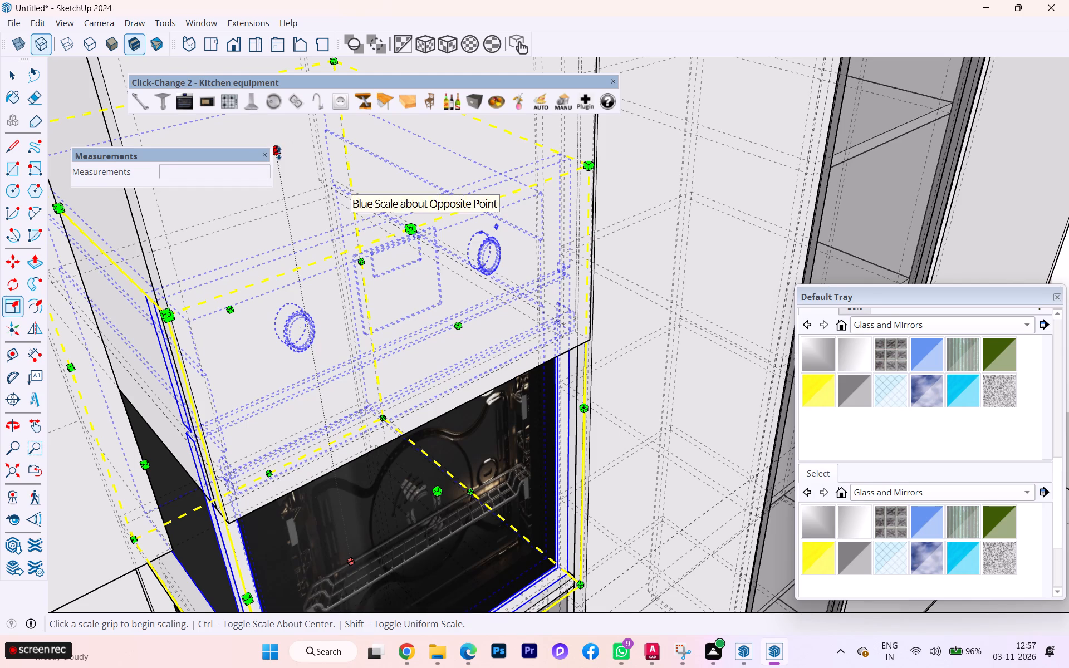
{"action": "left_click", "coordinate": [279, 153]}
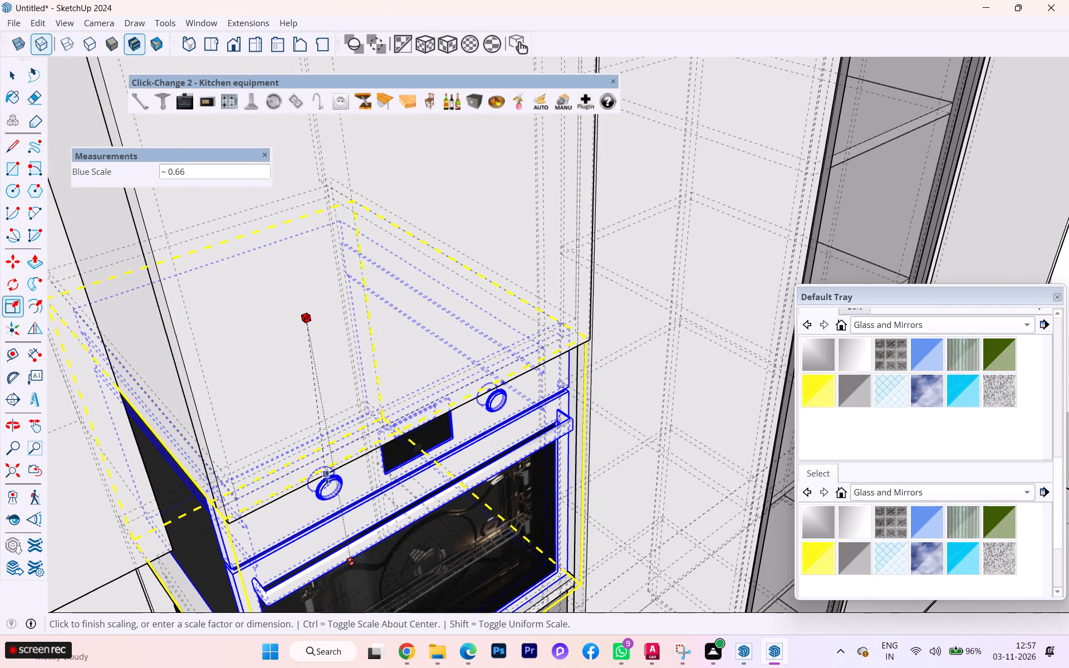
{"action": "left_click", "coordinate": [326, 477]}
Switch the upper oven to the Oven variant with a dark grey front and deselect it with back edges hidden.
{"action": "scroll", "coordinate": [337, 324], "scroll_direction": "down", "scroll_amount": 2}
{"action": "scroll", "coordinate": [389, 376], "scroll_direction": "down", "scroll_amount": 1}
{"action": "middle_click_drag", "start_coordinate": [389, 376], "coordinate": [375, 367]}
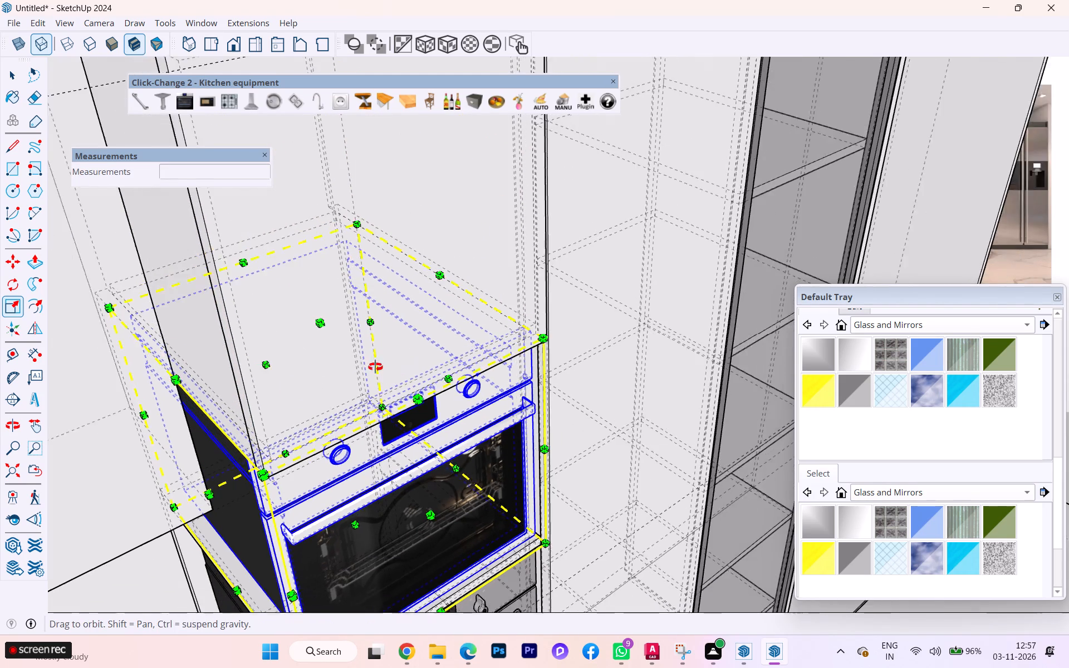
{"action": "middle_click_drag", "start_coordinate": [375, 367], "coordinate": [191, 224]}
{"action": "scroll", "coordinate": [296, 309], "scroll_direction": "up", "scroll_amount": 5}
{"action": "scroll", "coordinate": [292, 330], "scroll_direction": "down", "scroll_amount": 1}
{"action": "scroll", "coordinate": [292, 331], "scroll_direction": "up", "scroll_amount": 1}
{"action": "scroll", "coordinate": [292, 331], "scroll_direction": "down", "scroll_amount": 2}
{"action": "scroll", "coordinate": [296, 331], "scroll_direction": "up", "scroll_amount": 1}
{"action": "scroll", "coordinate": [301, 332], "scroll_direction": "down", "scroll_amount": 1}
{"action": "middle_click_drag", "start_coordinate": [380, 351], "coordinate": [308, 337]}
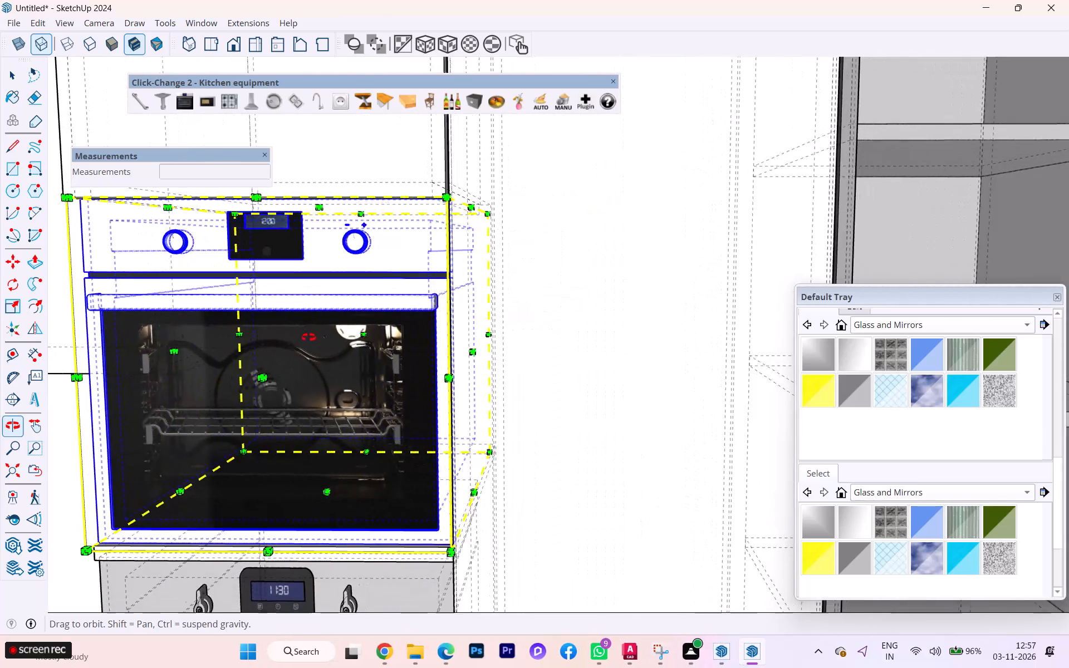
{"action": "middle_click_drag", "start_coordinate": [308, 337], "coordinate": [266, 332]}
{"action": "left_click", "coordinate": [180, 106]}
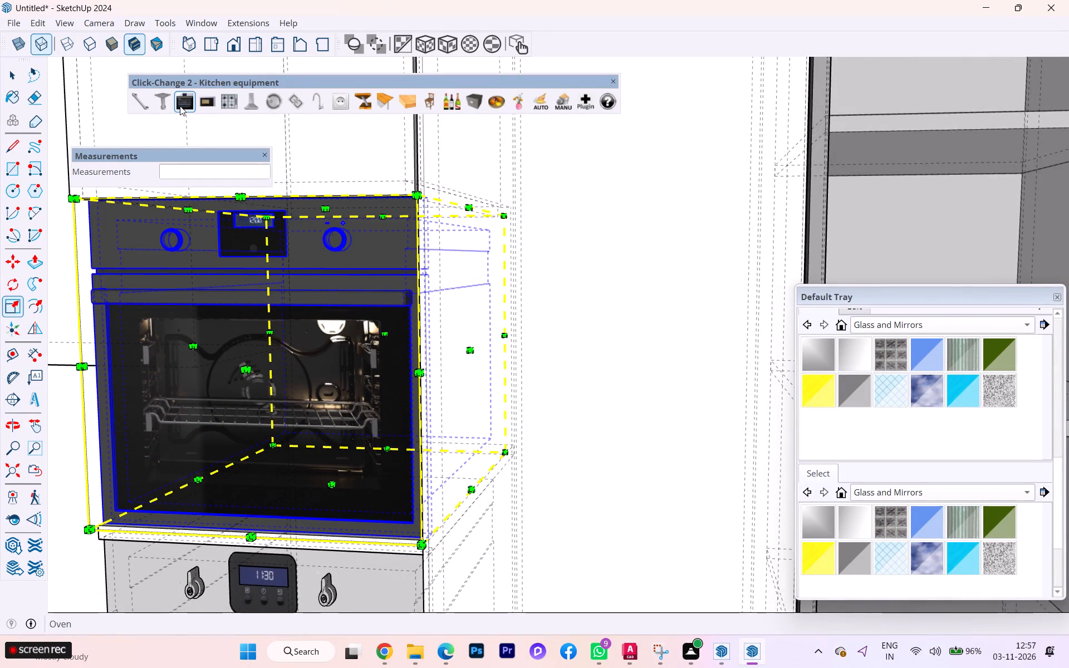
{"action": "scroll", "coordinate": [292, 205], "scroll_direction": "down", "scroll_amount": 3}
{"action": "scroll", "coordinate": [293, 207], "scroll_direction": "up", "scroll_amount": 4}
{"action": "scroll", "coordinate": [291, 212], "scroll_direction": "down", "scroll_amount": 6}
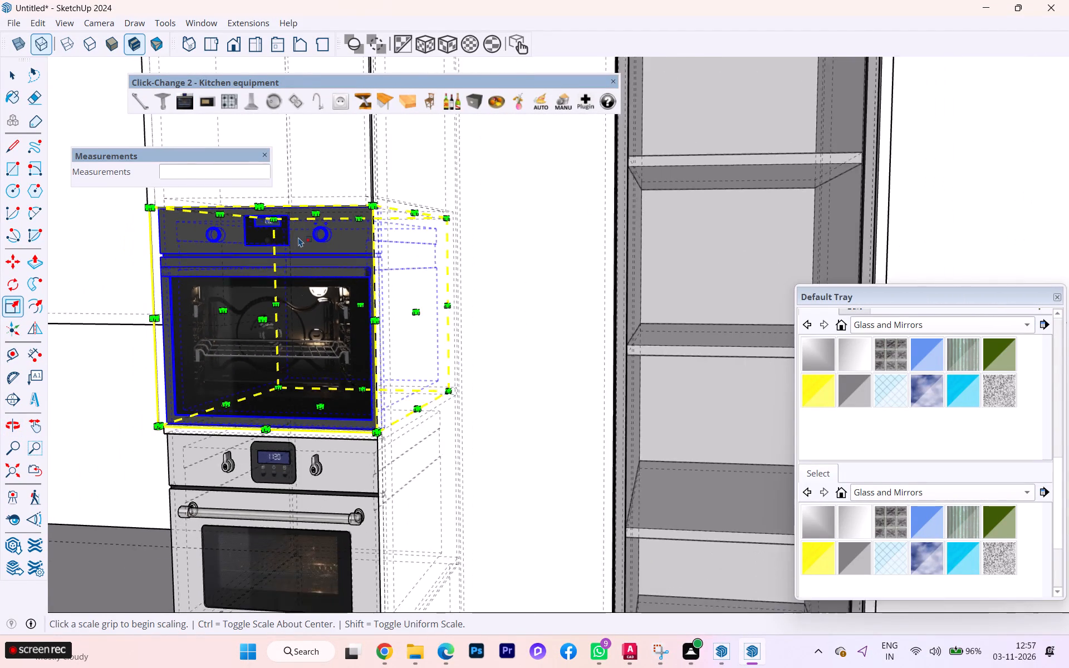
{"action": "scroll", "coordinate": [298, 239], "scroll_direction": "down", "scroll_amount": 2}
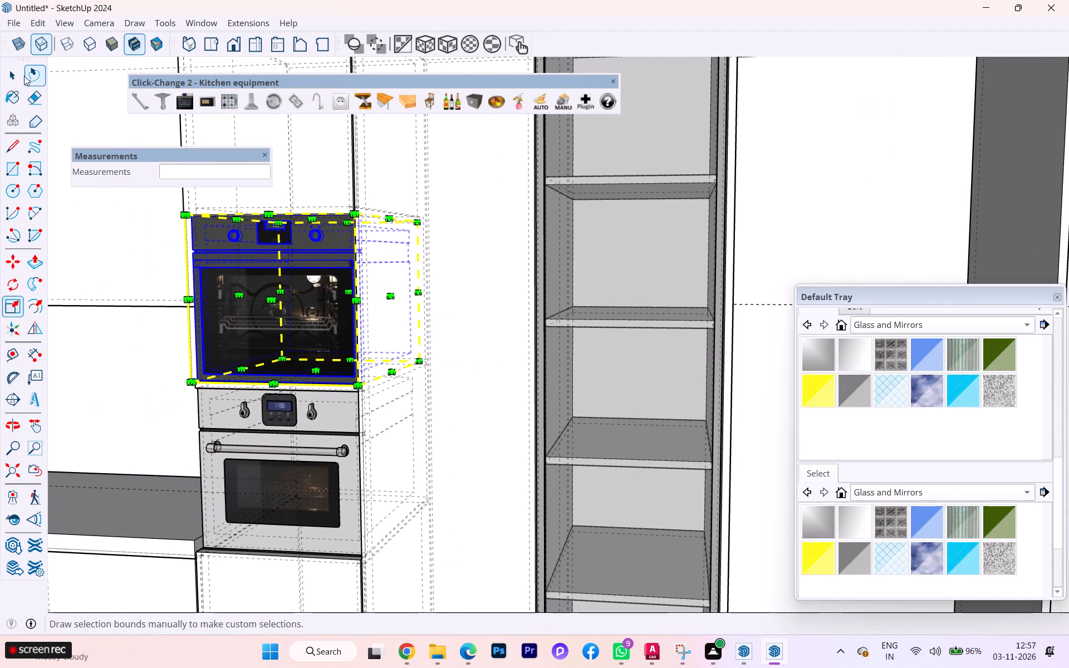
{"action": "left_click", "coordinate": [9, 72]}
{"action": "scroll", "coordinate": [181, 191], "scroll_direction": "down", "scroll_amount": 2}
{"action": "scroll", "coordinate": [202, 198], "scroll_direction": "up", "scroll_amount": 1}
{"action": "scroll", "coordinate": [205, 198], "scroll_direction": "down", "scroll_amount": 5}
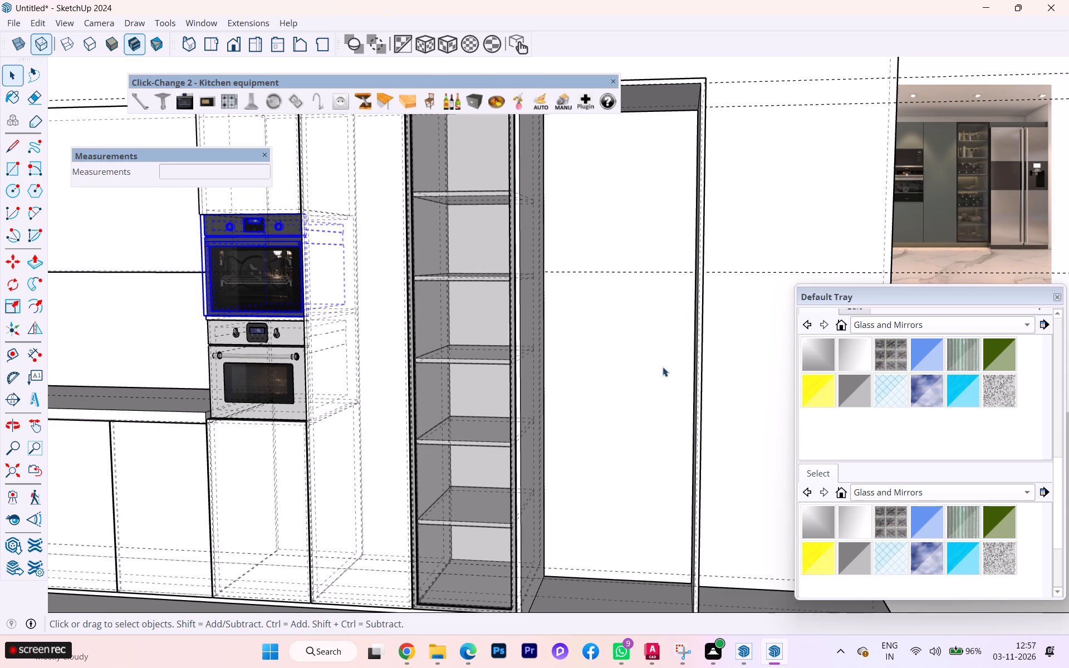
{"action": "key", "text": "k"}
{"action": "left_click", "coordinate": [939, 237]}
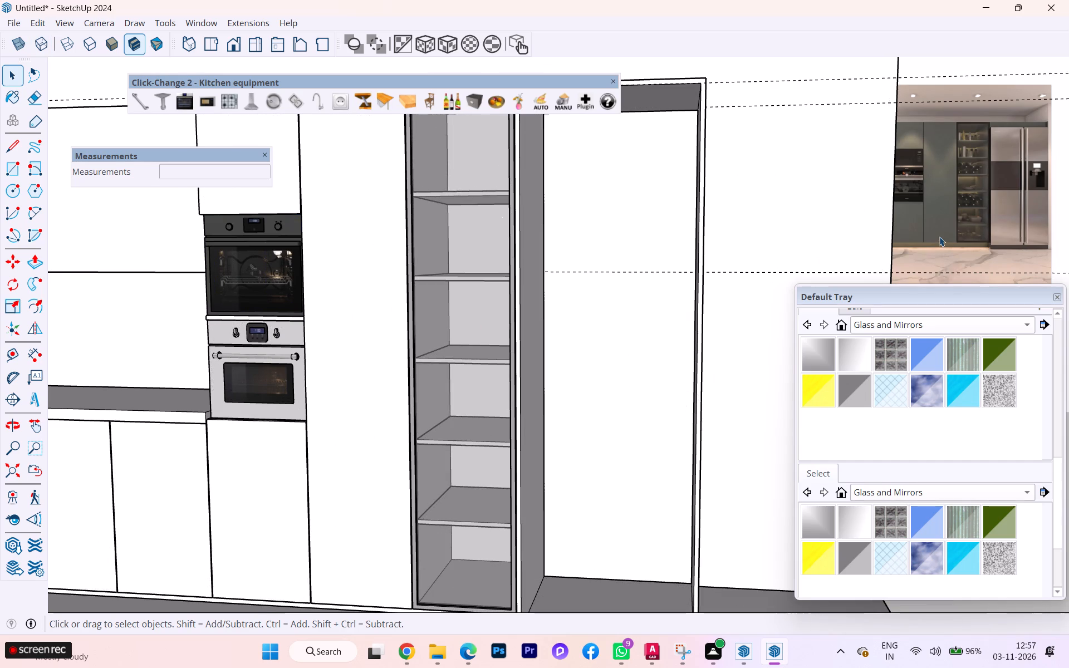
Examine the dark upper oven's appearance and fit above the lower oven in the tall unit.
{"action": "scroll", "coordinate": [443, 245], "scroll_direction": "down", "scroll_amount": 2}
{"action": "middle_click_drag", "start_coordinate": [398, 251], "coordinate": [817, 338]}
{"action": "scroll", "coordinate": [265, 372], "scroll_direction": "down", "scroll_amount": 1}
{"action": "middle_click_drag", "start_coordinate": [250, 377], "coordinate": [155, 367]}
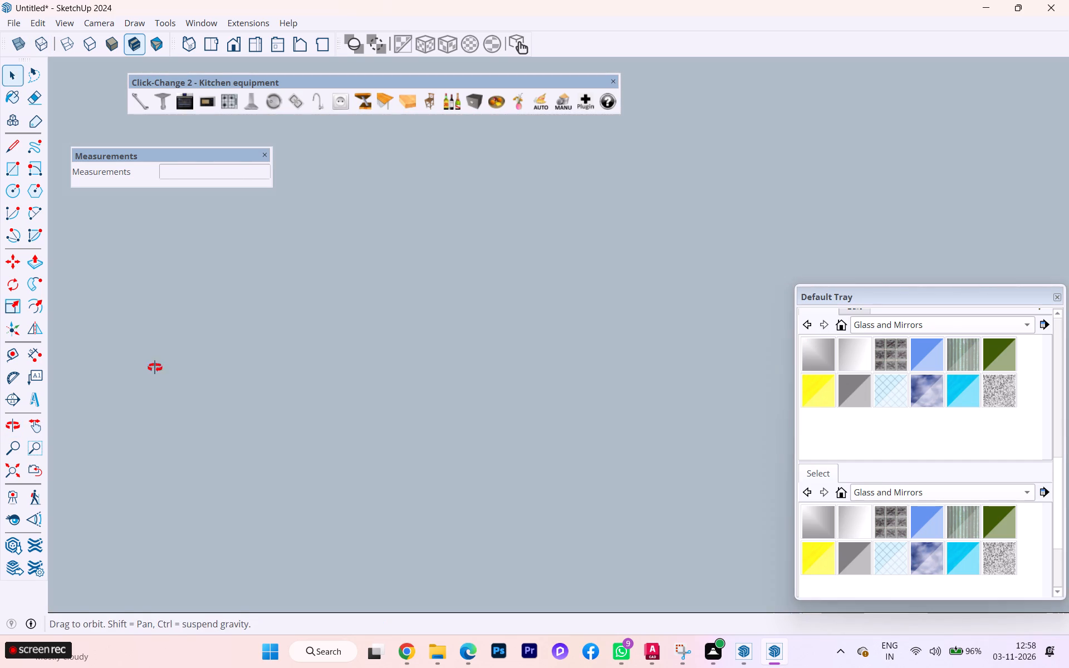
{"action": "middle_click_drag", "start_coordinate": [155, 367], "coordinate": [0, 310]}
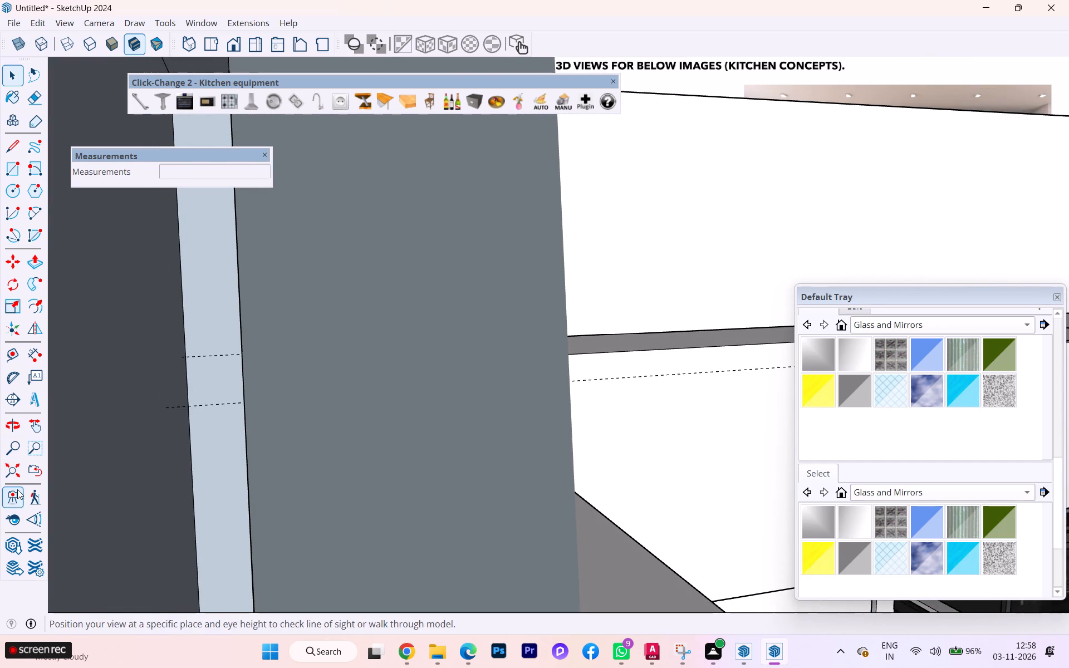
{"action": "left_click", "coordinate": [8, 469]}
{"action": "scroll", "coordinate": [526, 293], "scroll_direction": "up", "scroll_amount": 5}
{"action": "scroll", "coordinate": [470, 274], "scroll_direction": "up", "scroll_amount": 7}
{"action": "scroll", "coordinate": [470, 270], "scroll_direction": "down", "scroll_amount": 1}
{"action": "scroll", "coordinate": [470, 270], "scroll_direction": "up", "scroll_amount": 8}
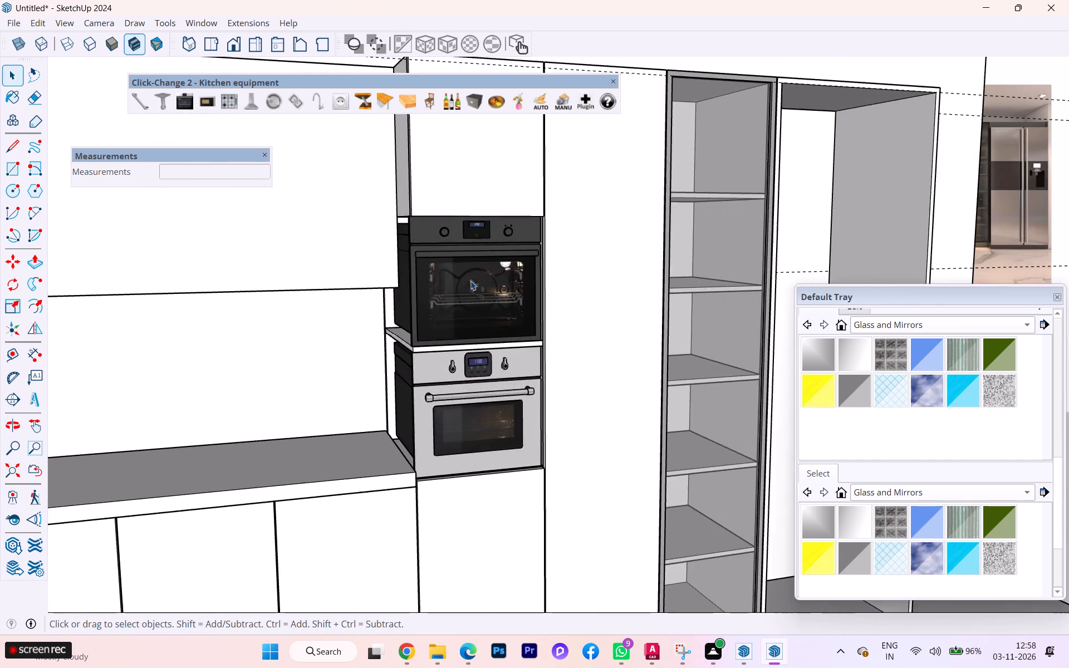
{"action": "scroll", "coordinate": [470, 281], "scroll_direction": "up", "scroll_amount": 9}
{"action": "scroll", "coordinate": [445, 282], "scroll_direction": "down", "scroll_amount": 1}
{"action": "middle_click_drag", "start_coordinate": [454, 286], "coordinate": [544, 312]}
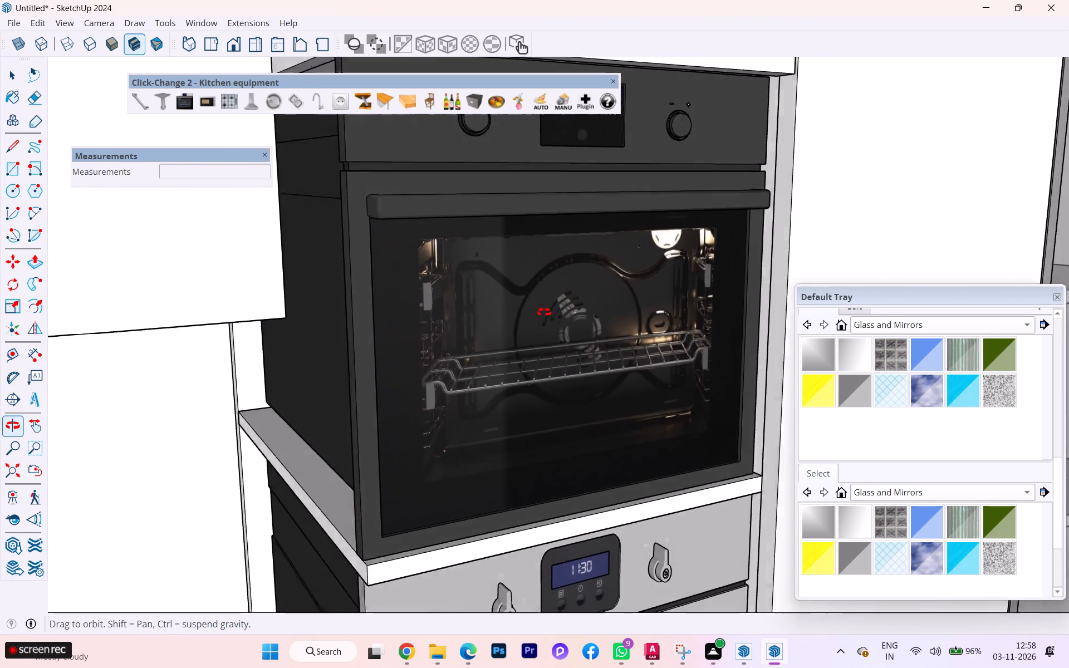
{"action": "middle_click_drag", "start_coordinate": [544, 312], "coordinate": [367, 317]}
{"action": "scroll", "coordinate": [369, 311], "scroll_direction": "down", "scroll_amount": 2}
{"action": "scroll", "coordinate": [369, 311], "scroll_direction": "up", "scroll_amount": 1}
{"action": "scroll", "coordinate": [369, 311], "scroll_direction": "down", "scroll_amount": 4}
{"action": "scroll", "coordinate": [369, 311], "scroll_direction": "up", "scroll_amount": 1}
{"action": "scroll", "coordinate": [369, 311], "scroll_direction": "down", "scroll_amount": 1}
{"action": "scroll", "coordinate": [369, 311], "scroll_direction": "up", "scroll_amount": 1}
{"action": "scroll", "coordinate": [369, 311], "scroll_direction": "down", "scroll_amount": 1}
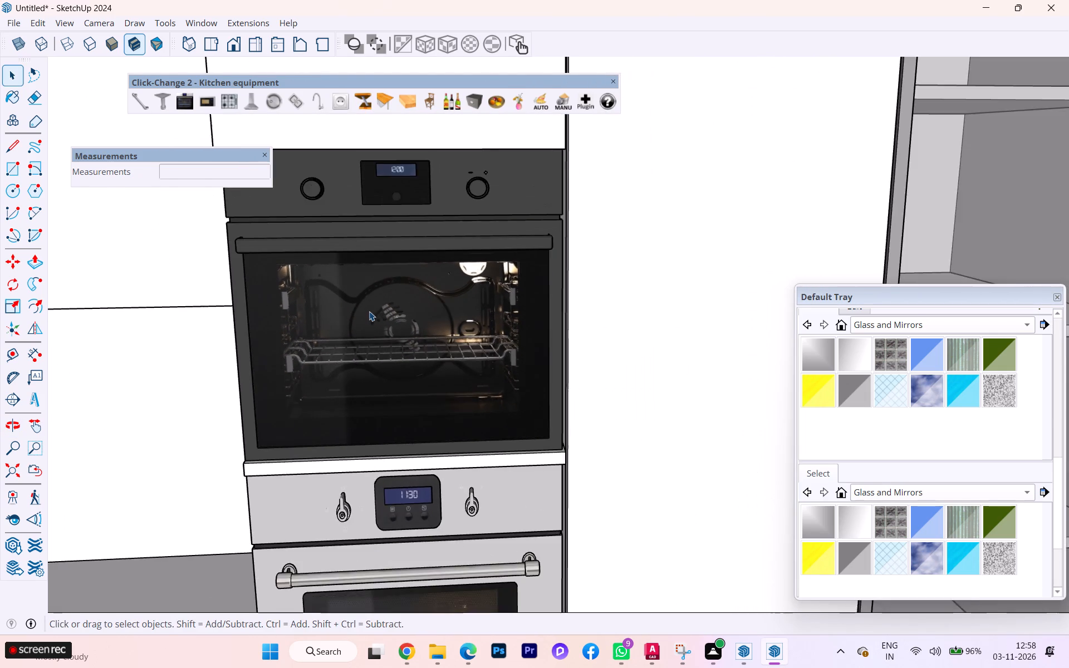
{"action": "scroll", "coordinate": [370, 314], "scroll_direction": "down", "scroll_amount": 7}
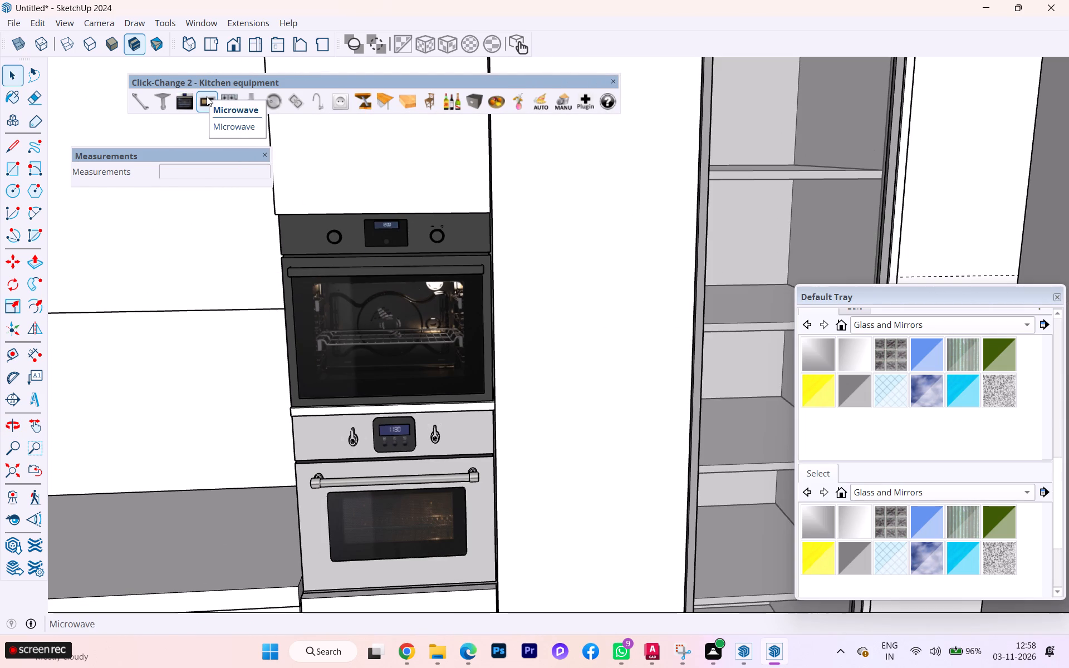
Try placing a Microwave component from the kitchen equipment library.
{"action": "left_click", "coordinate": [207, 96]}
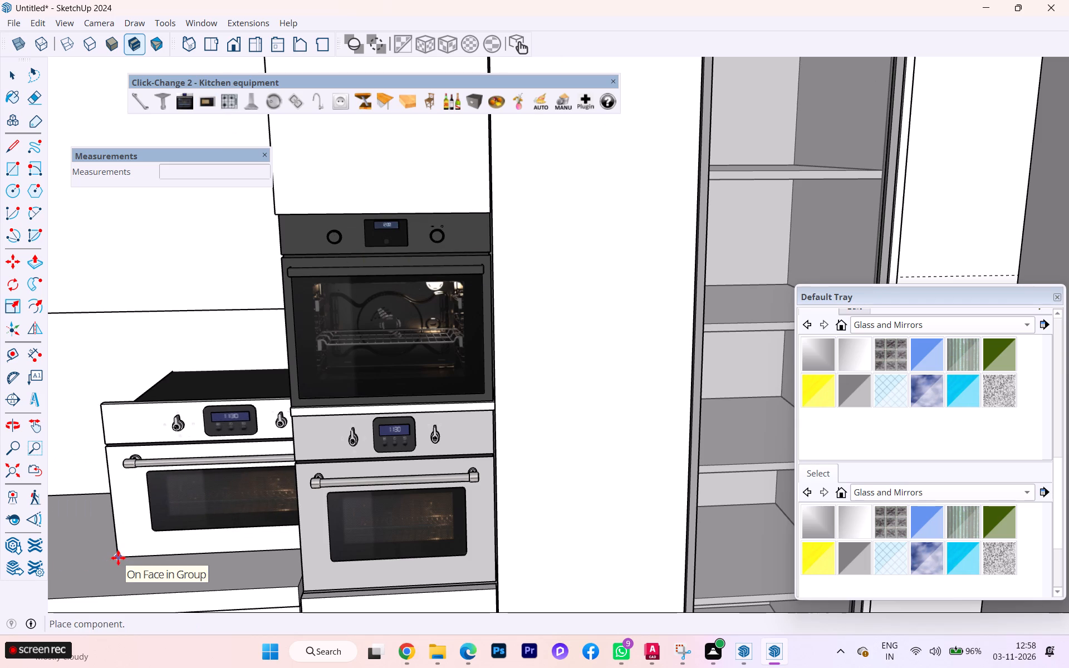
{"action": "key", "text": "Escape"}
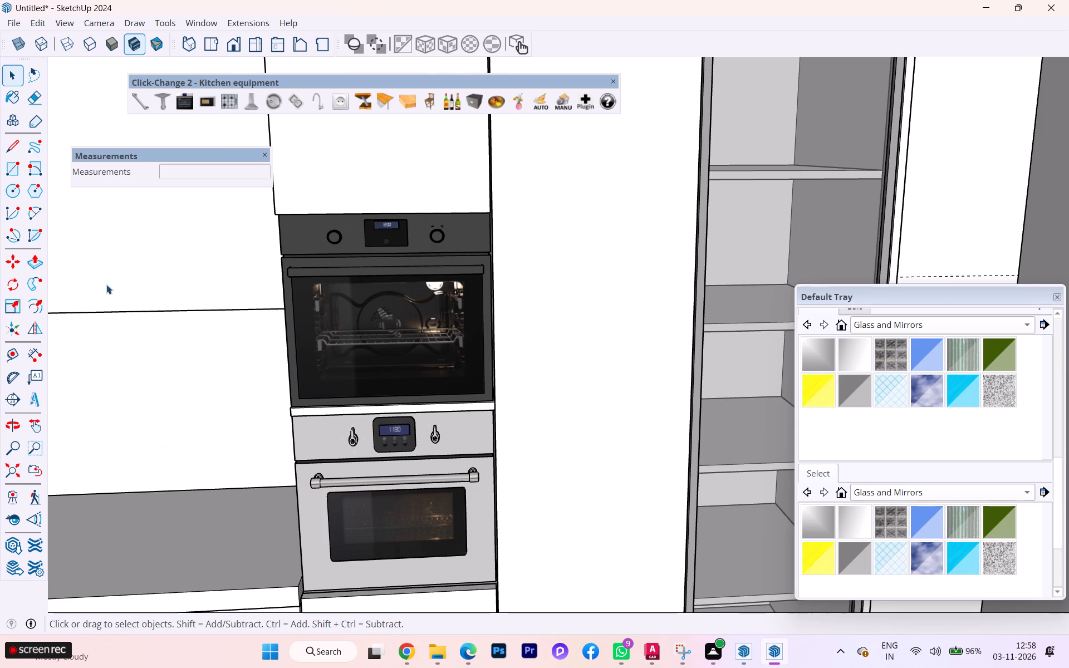